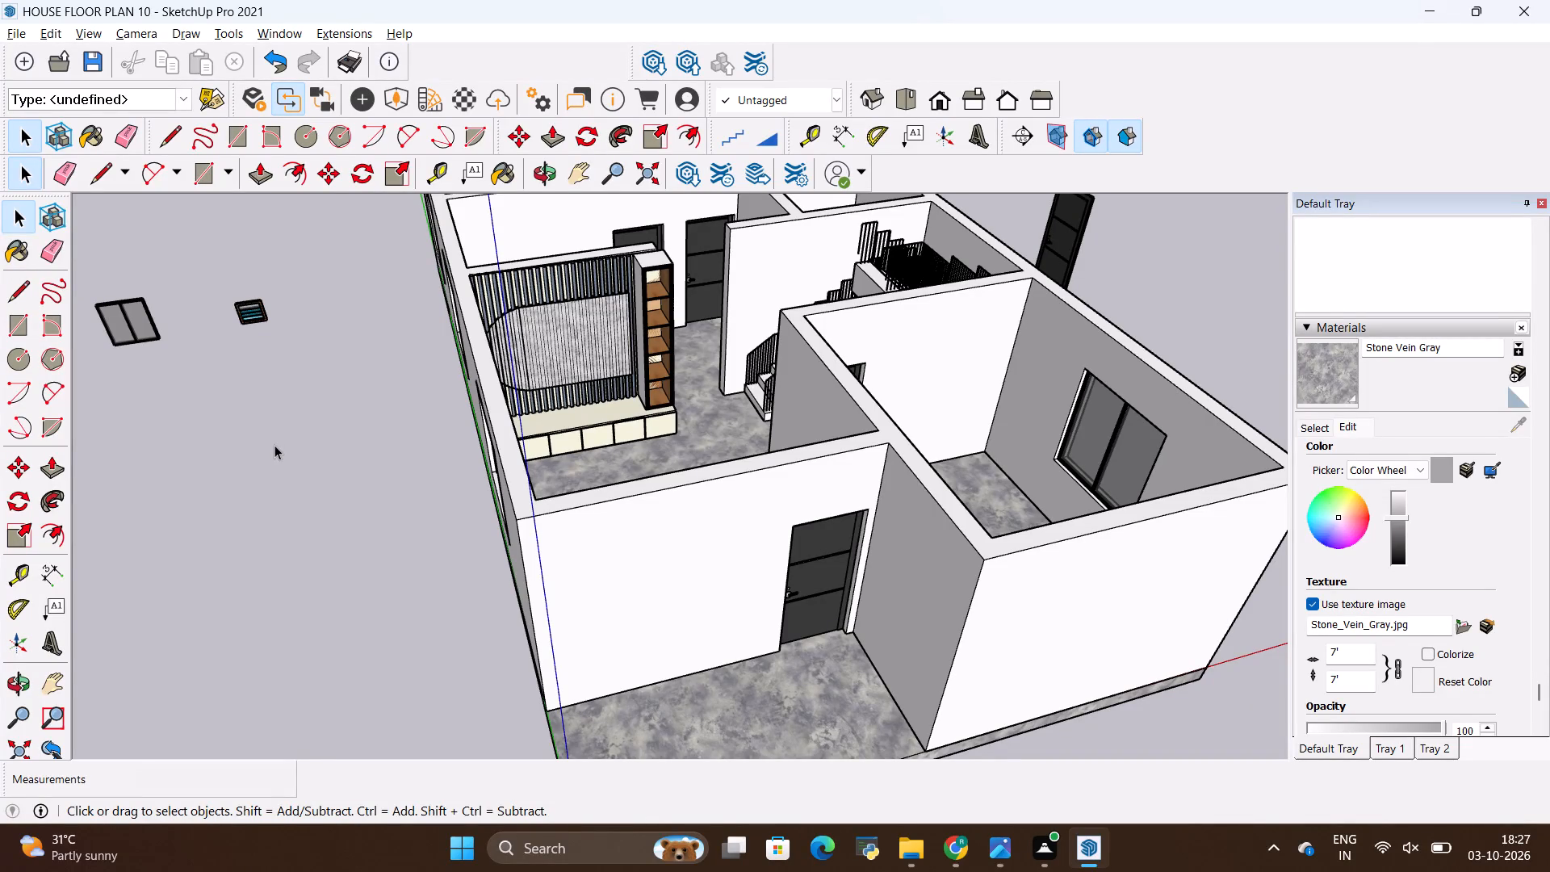
Examine the whole roofless house model from several sides, including the room layout and the loose window and door components around it.
scroll(133, 435, down, 4)
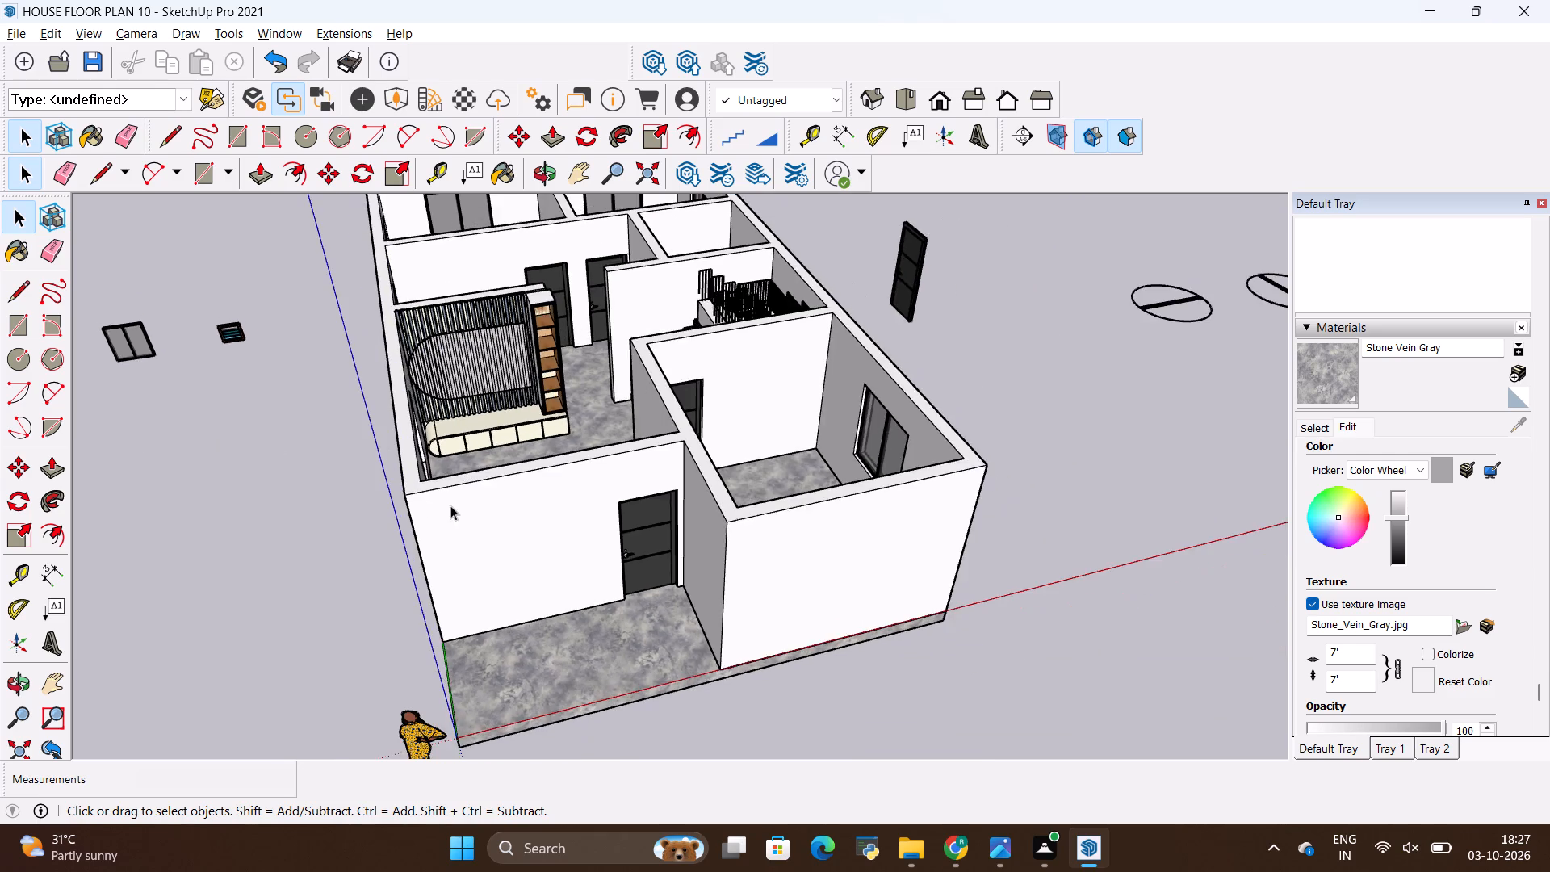
scroll(457, 506, down, 7)
scroll(576, 246, up, 3)
scroll(602, 375, down, 2)
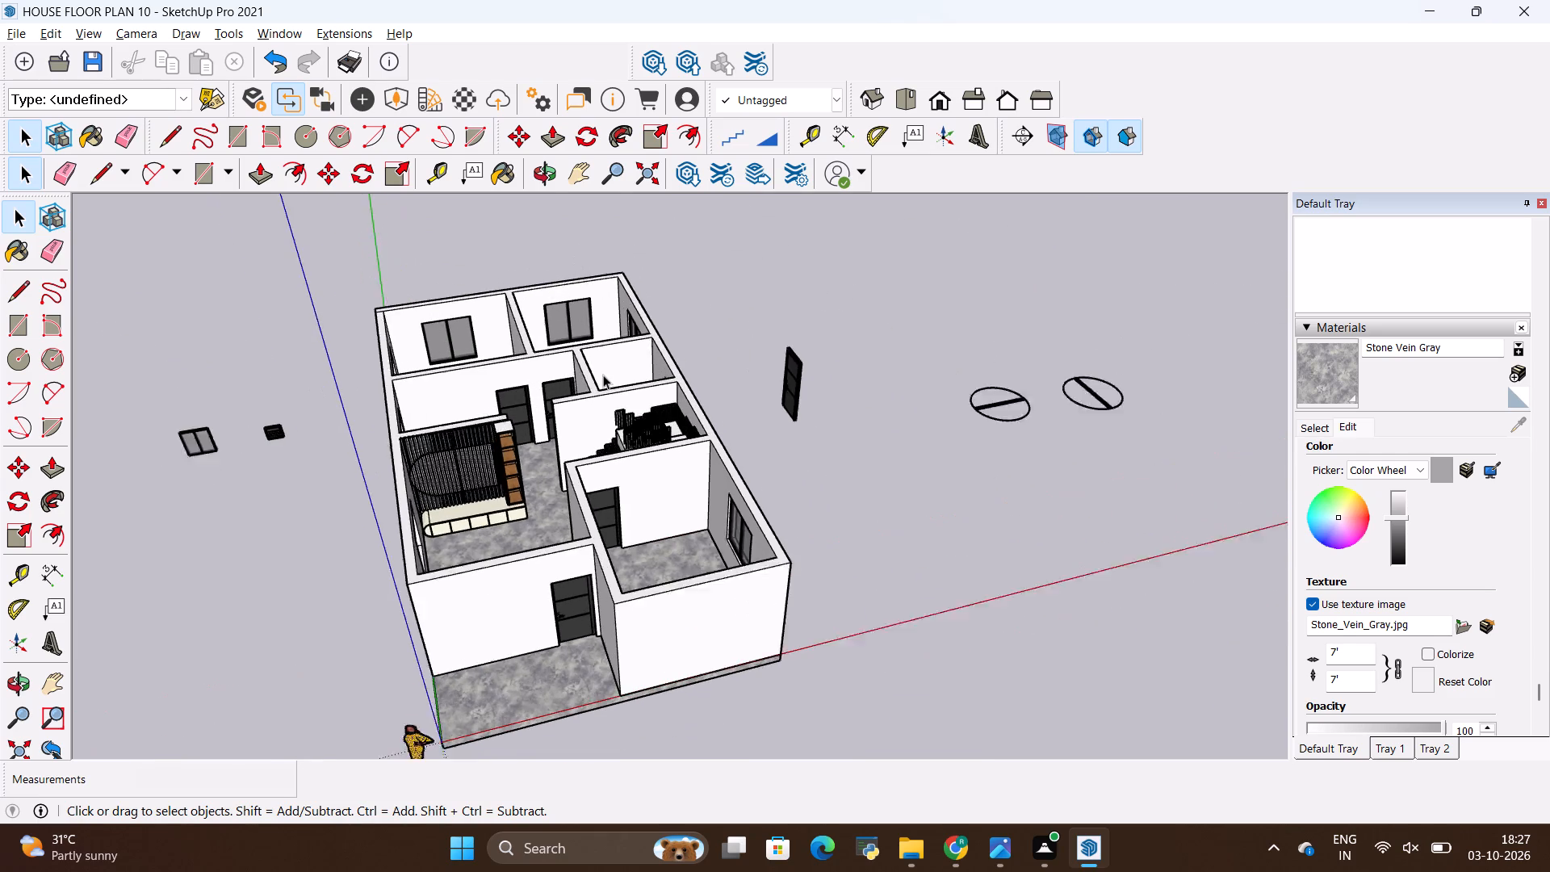
scroll(603, 375, down, 2)
middle_drag(1013, 469, 714, 667)
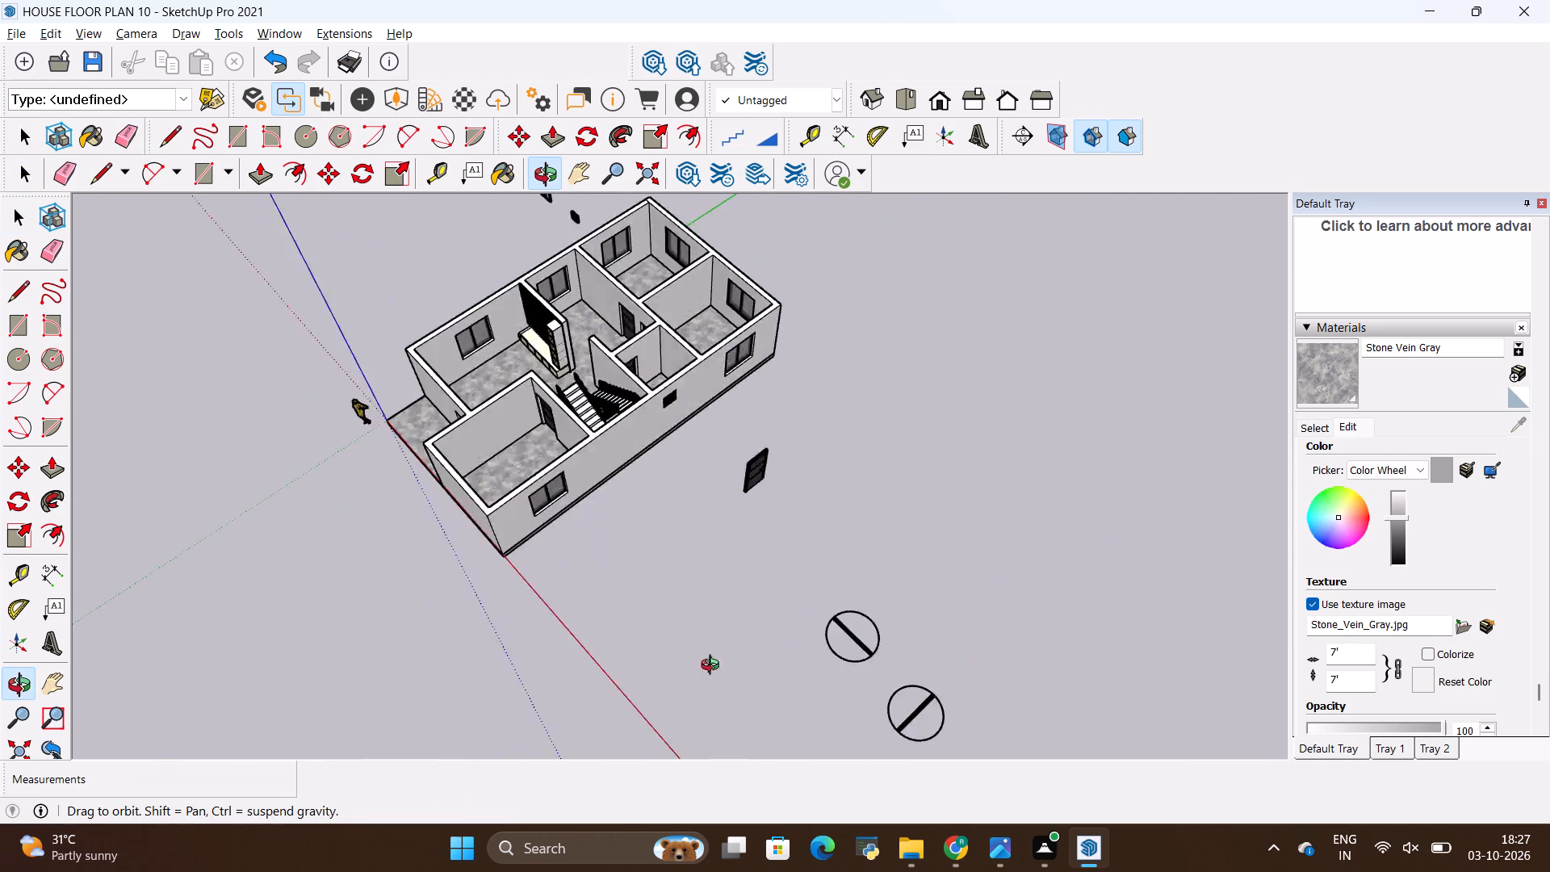
middle_drag(714, 667, 939, 522)
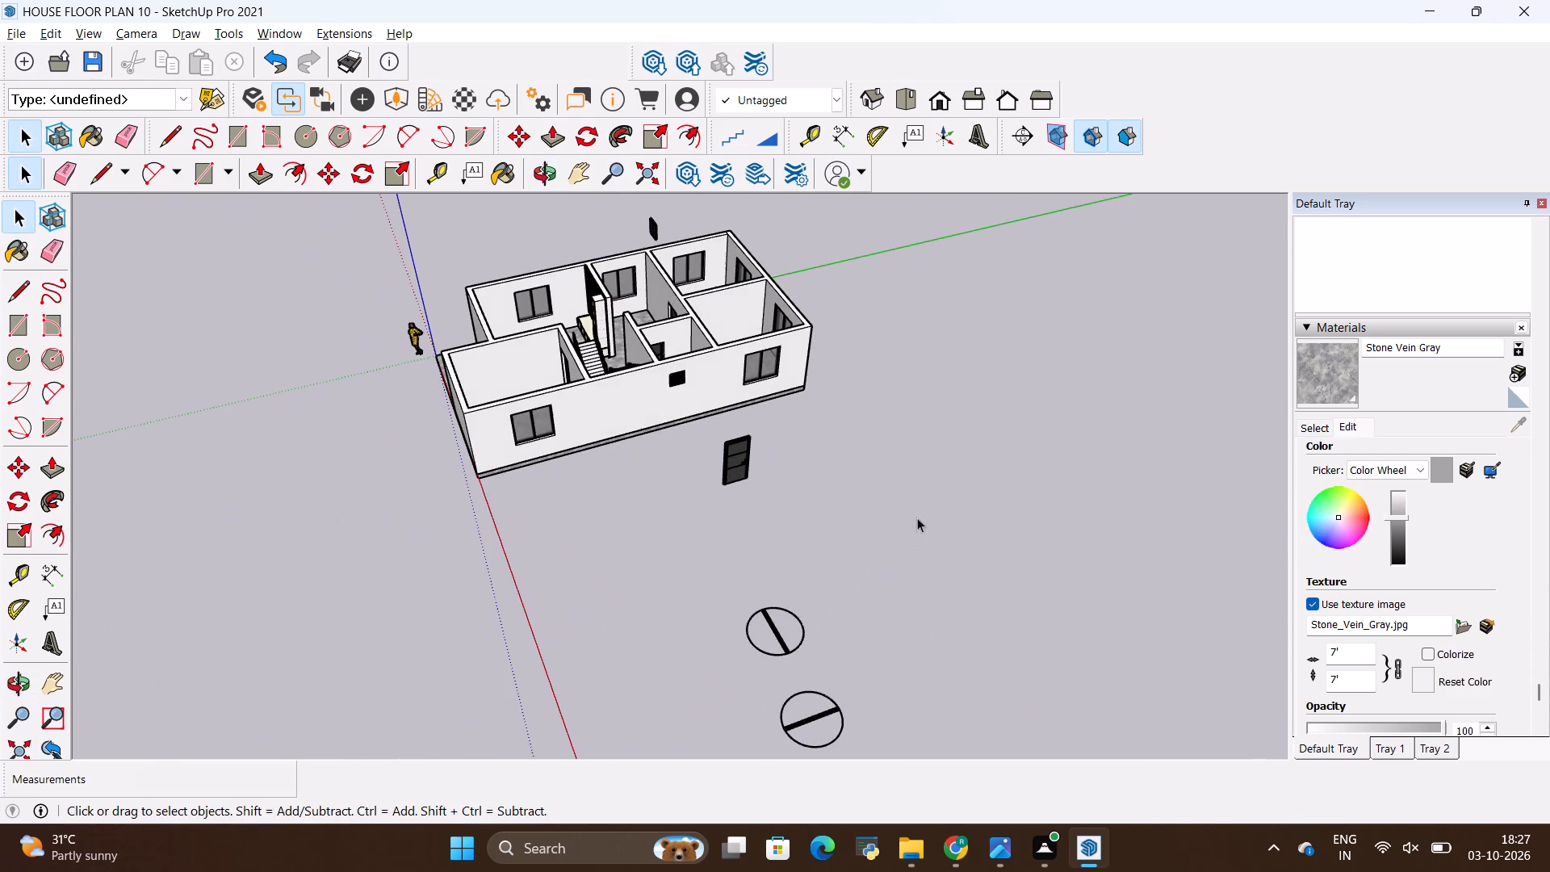
middle_drag(492, 522, 894, 415)
scroll(856, 456, down, 3)
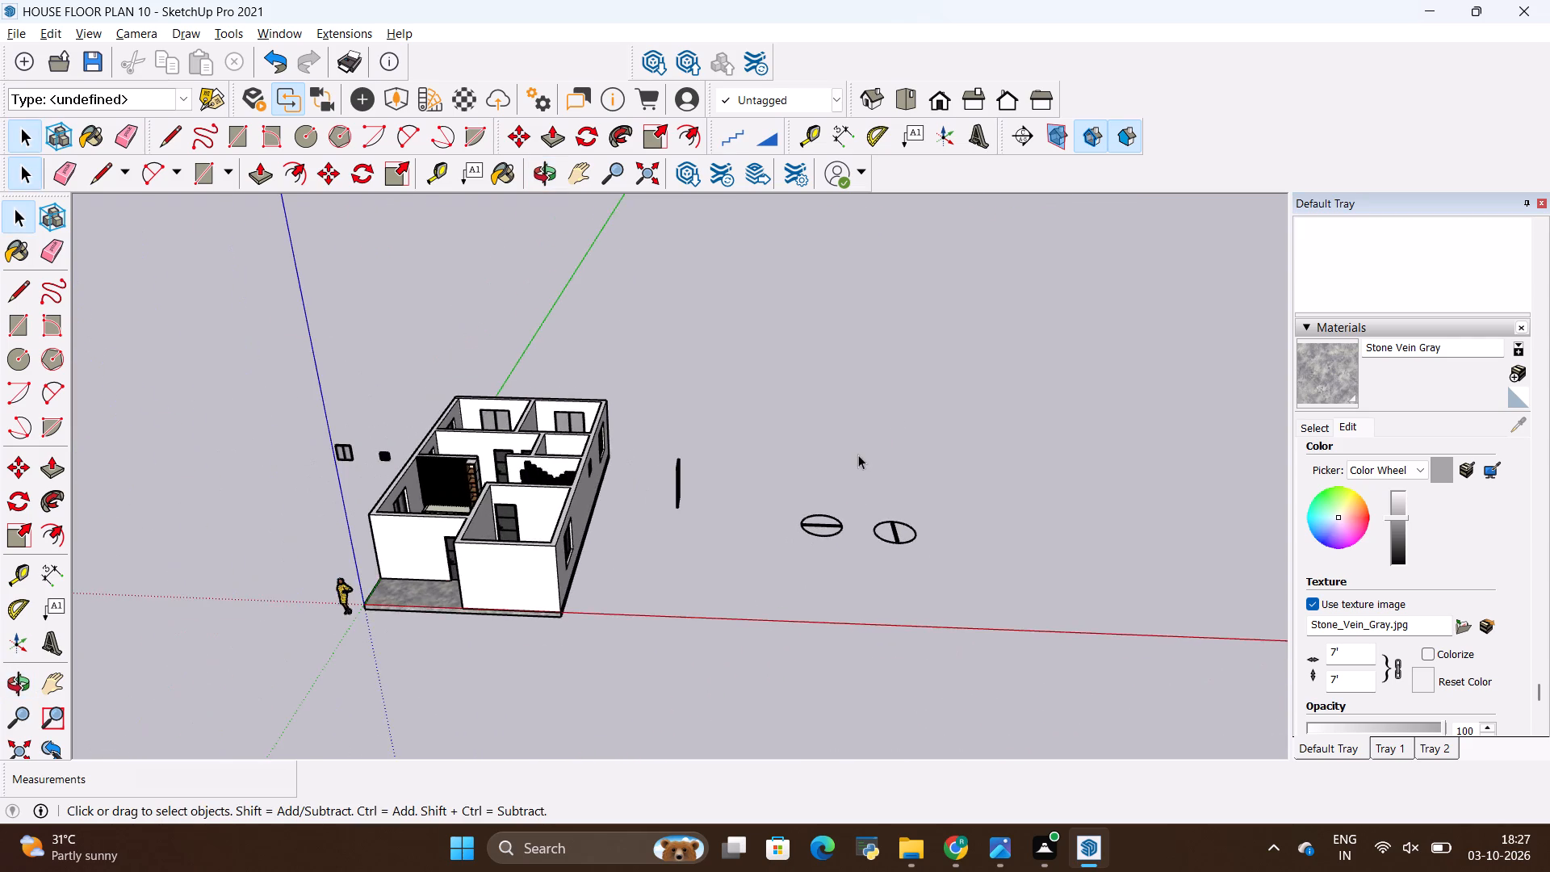
middle_drag(708, 506, 858, 578)
scroll(986, 444, up, 1)
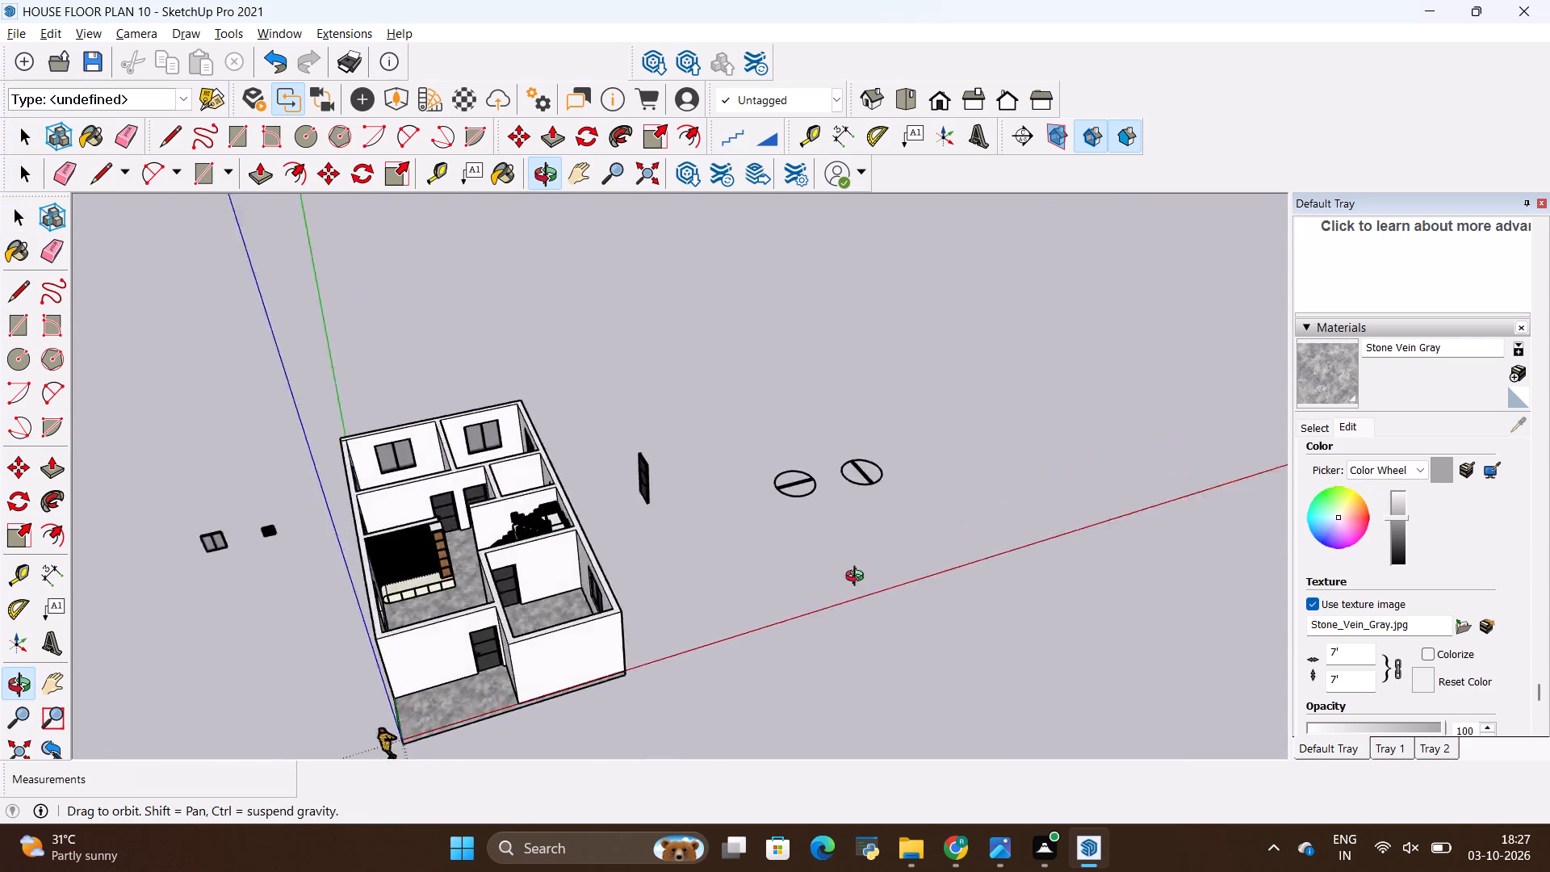
middle_drag(858, 578, 580, 575)
scroll(821, 415, down, 3)
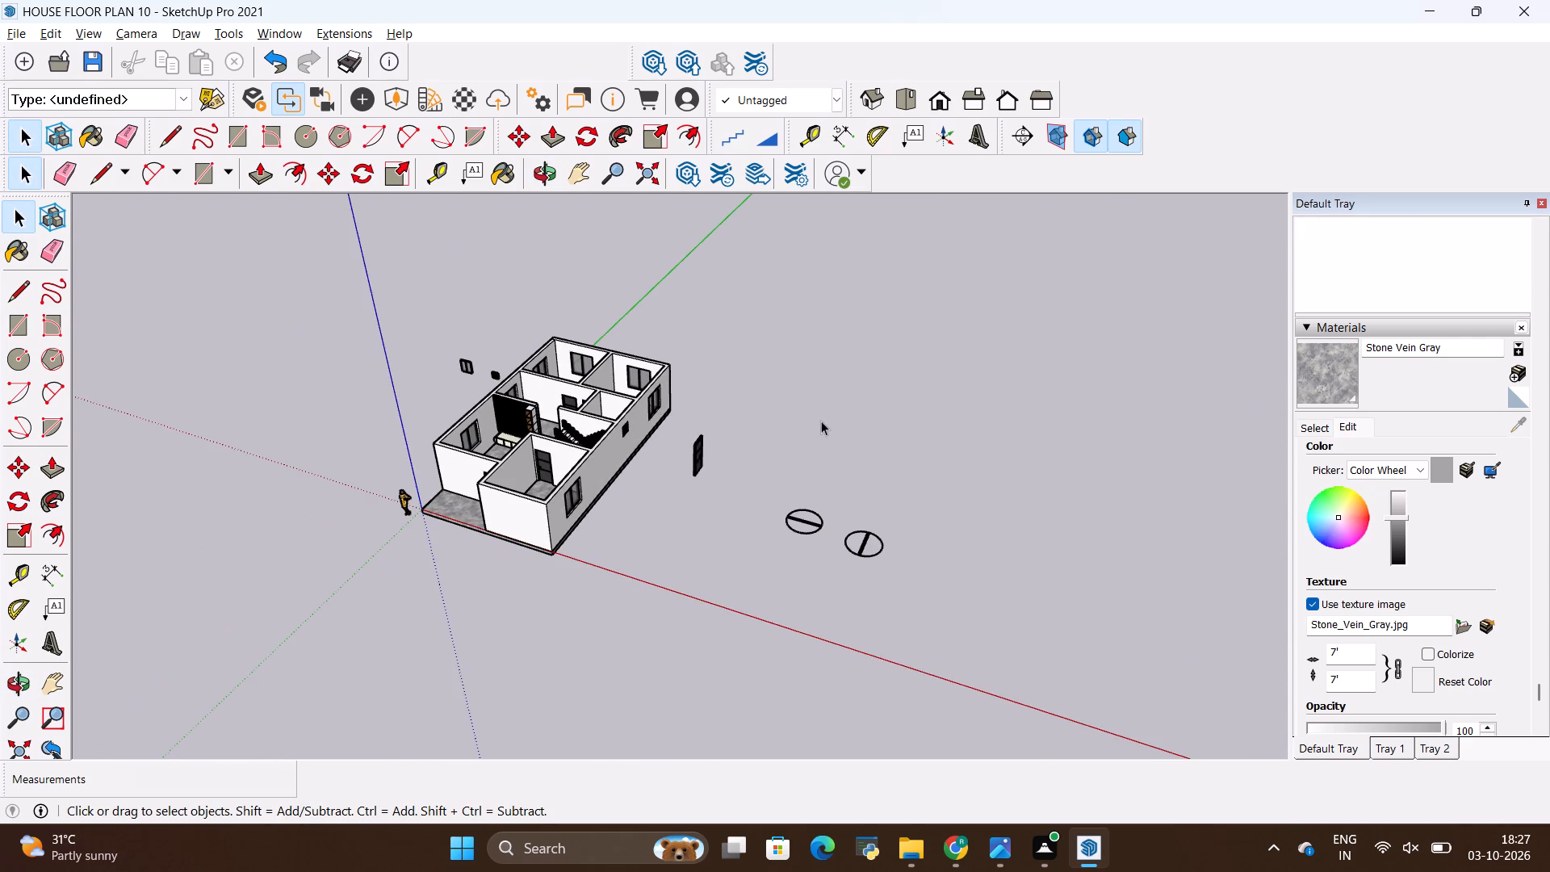
Inspect the two rear rooms closely, checking their windows, walls and stone floors from above.
scroll(740, 312, up, 7)
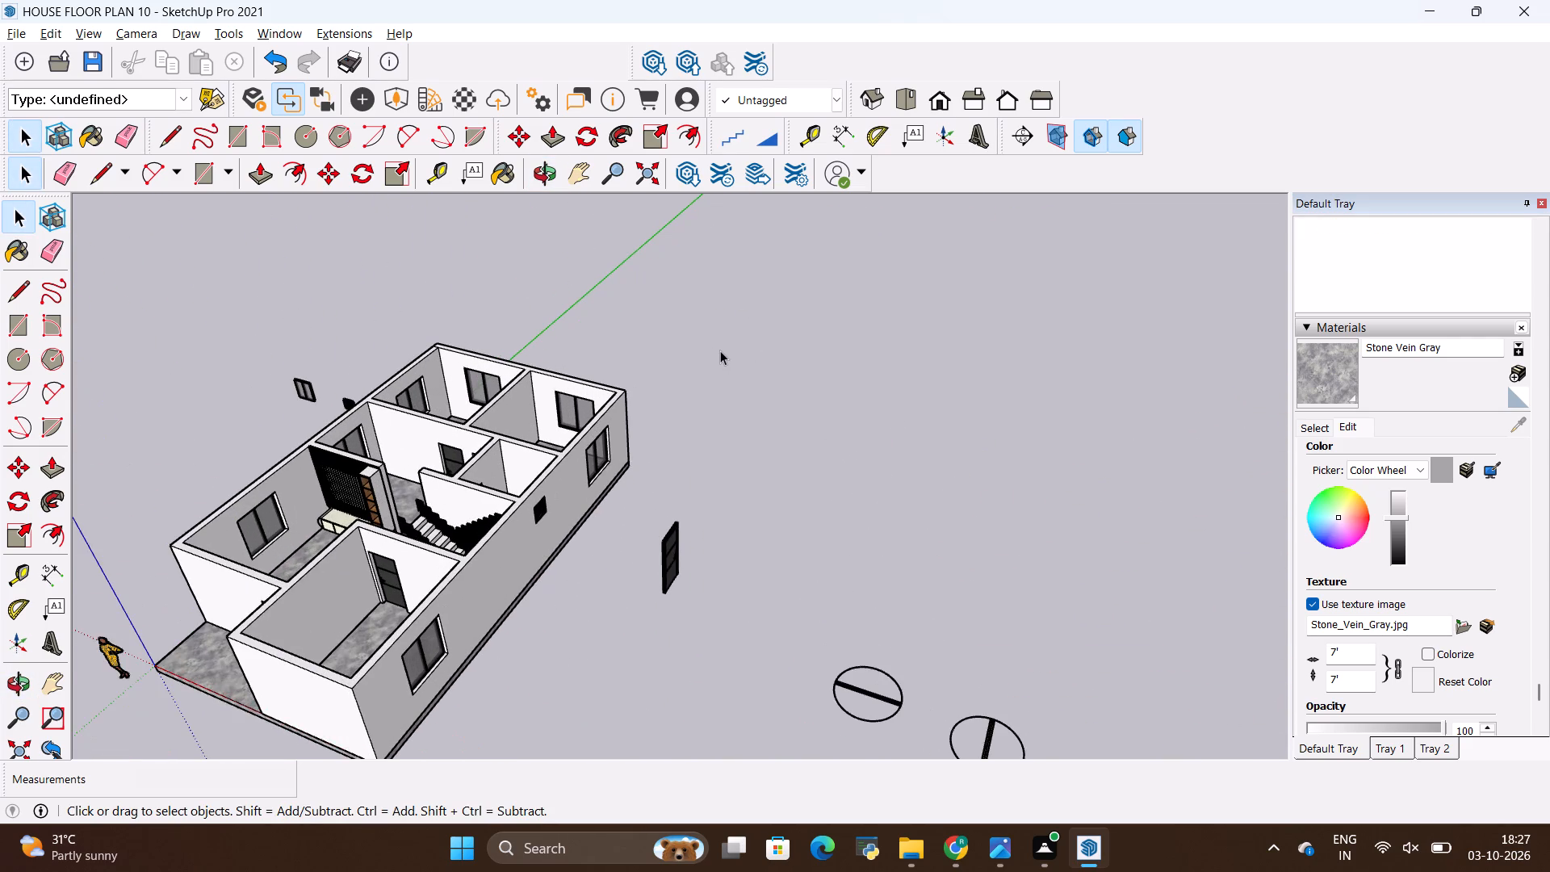
scroll(720, 350, up, 1)
scroll(719, 357, down, 1)
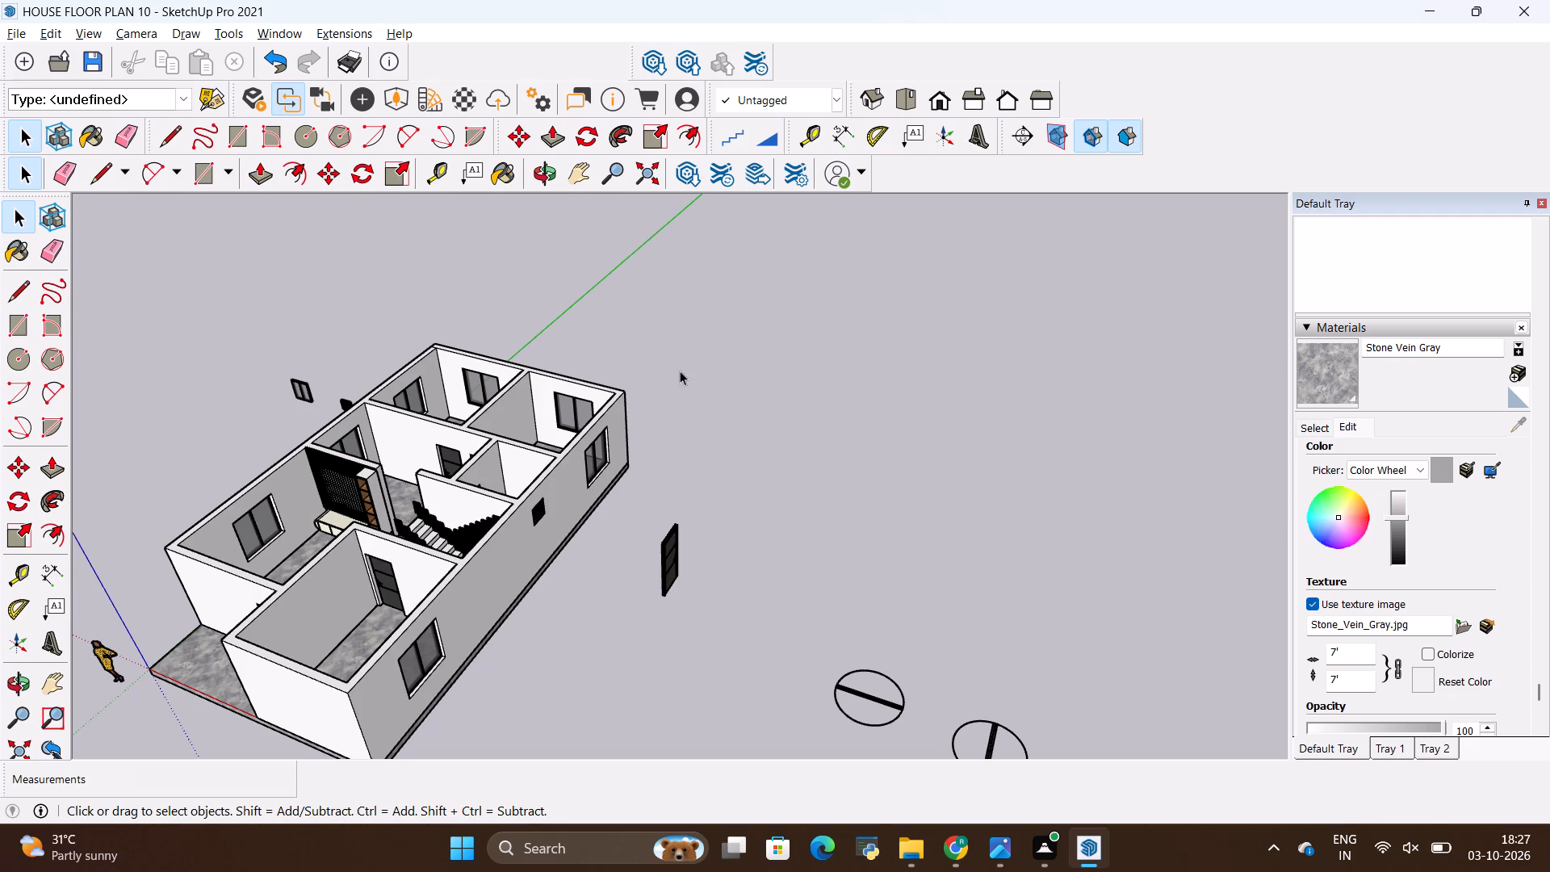
scroll(467, 379, up, 12)
scroll(782, 375, down, 5)
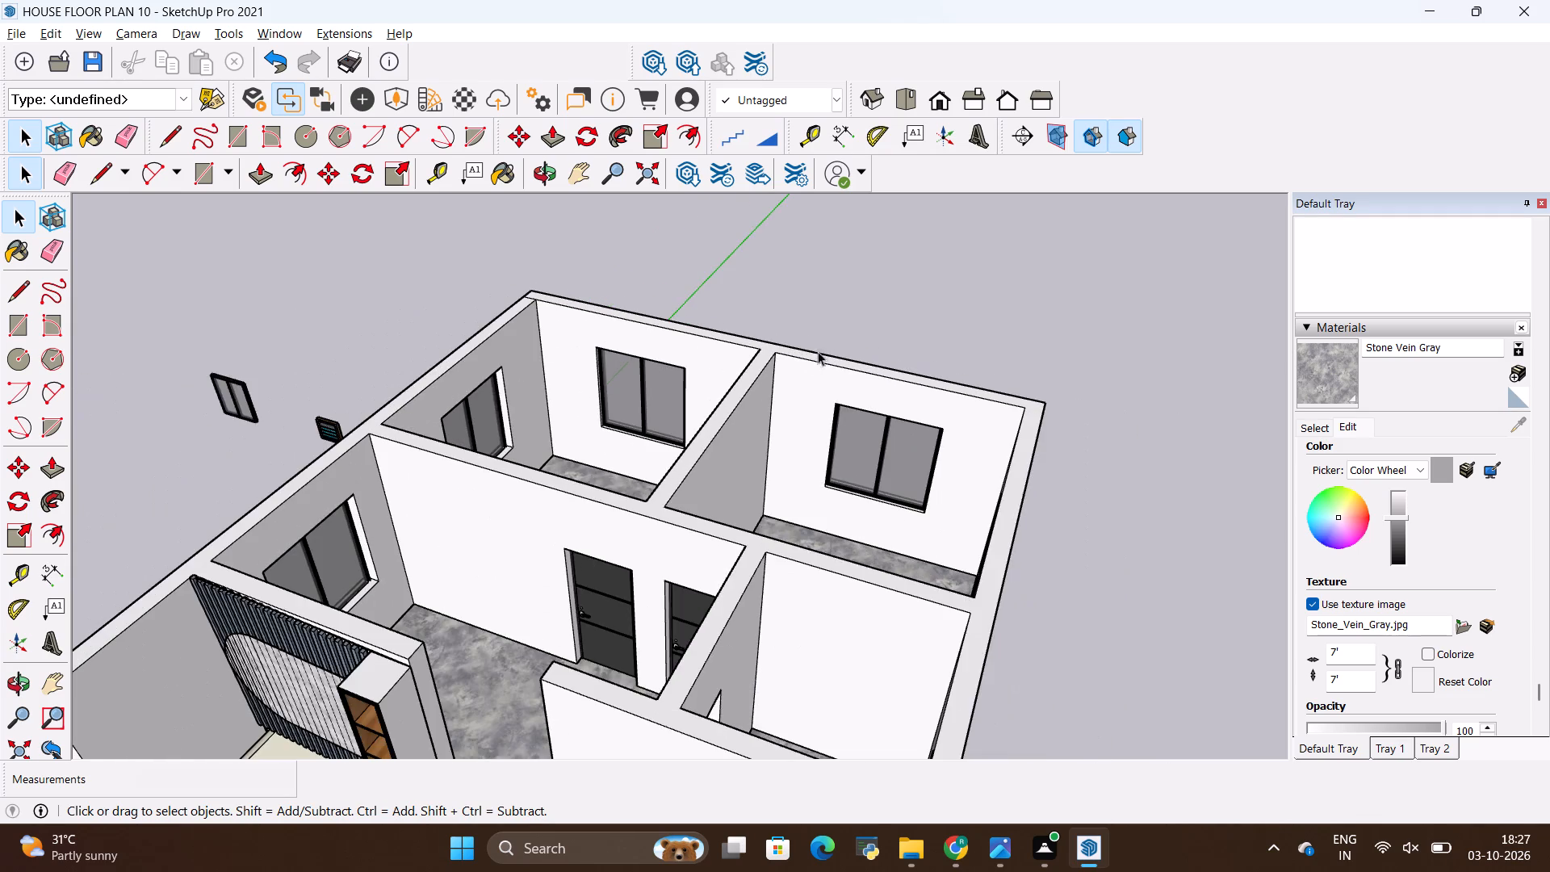
scroll(491, 396, up, 1)
middle_drag(504, 409, 805, 434)
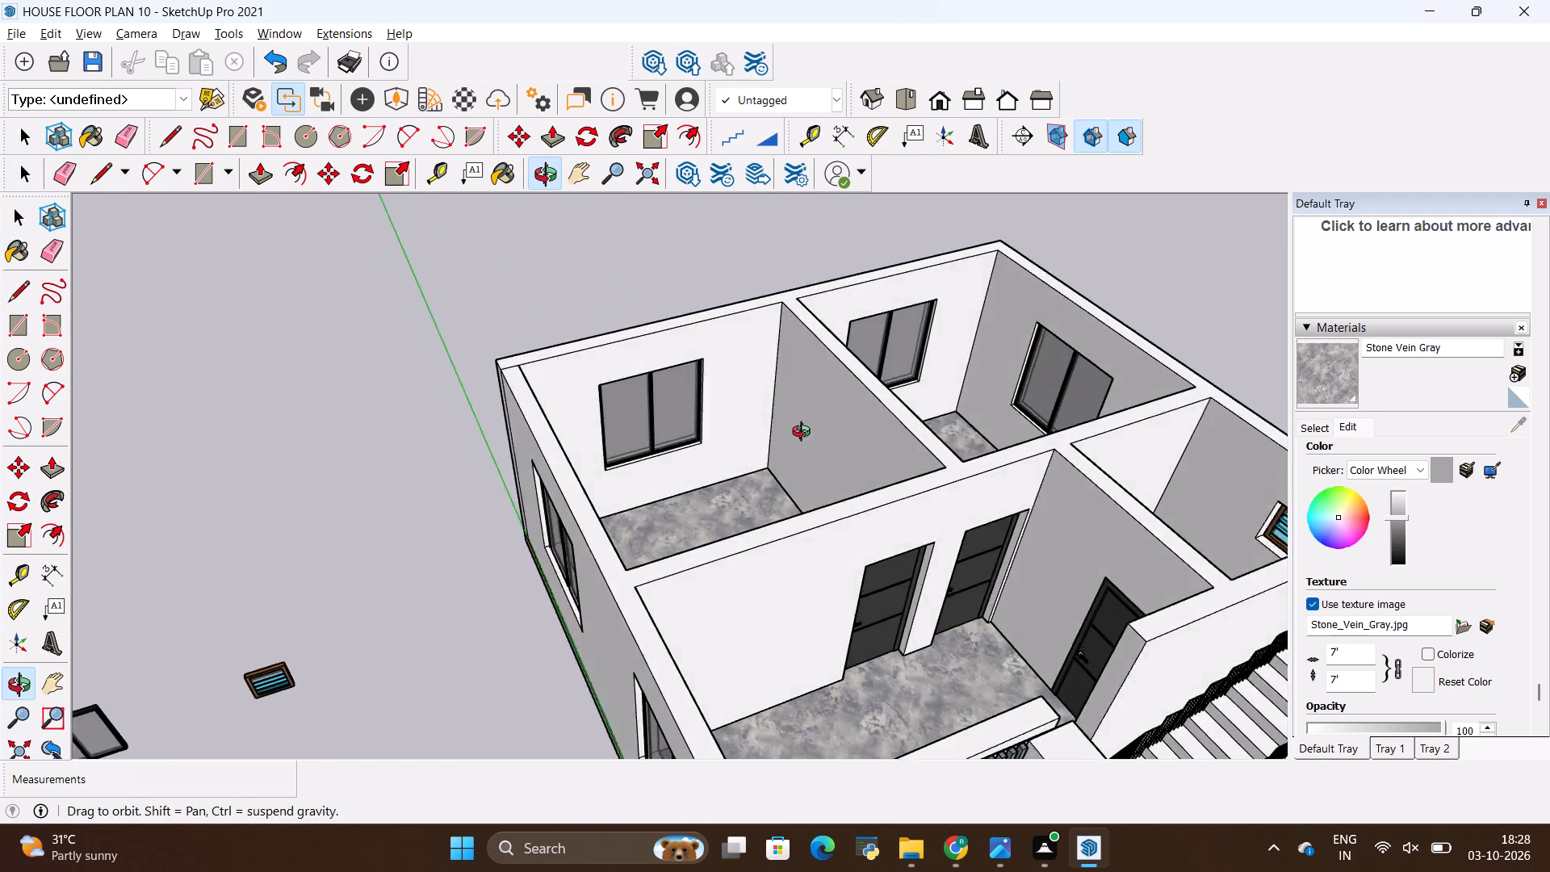
middle_drag(805, 434, 672, 413)
scroll(599, 404, down, 4)
scroll(701, 385, down, 3)
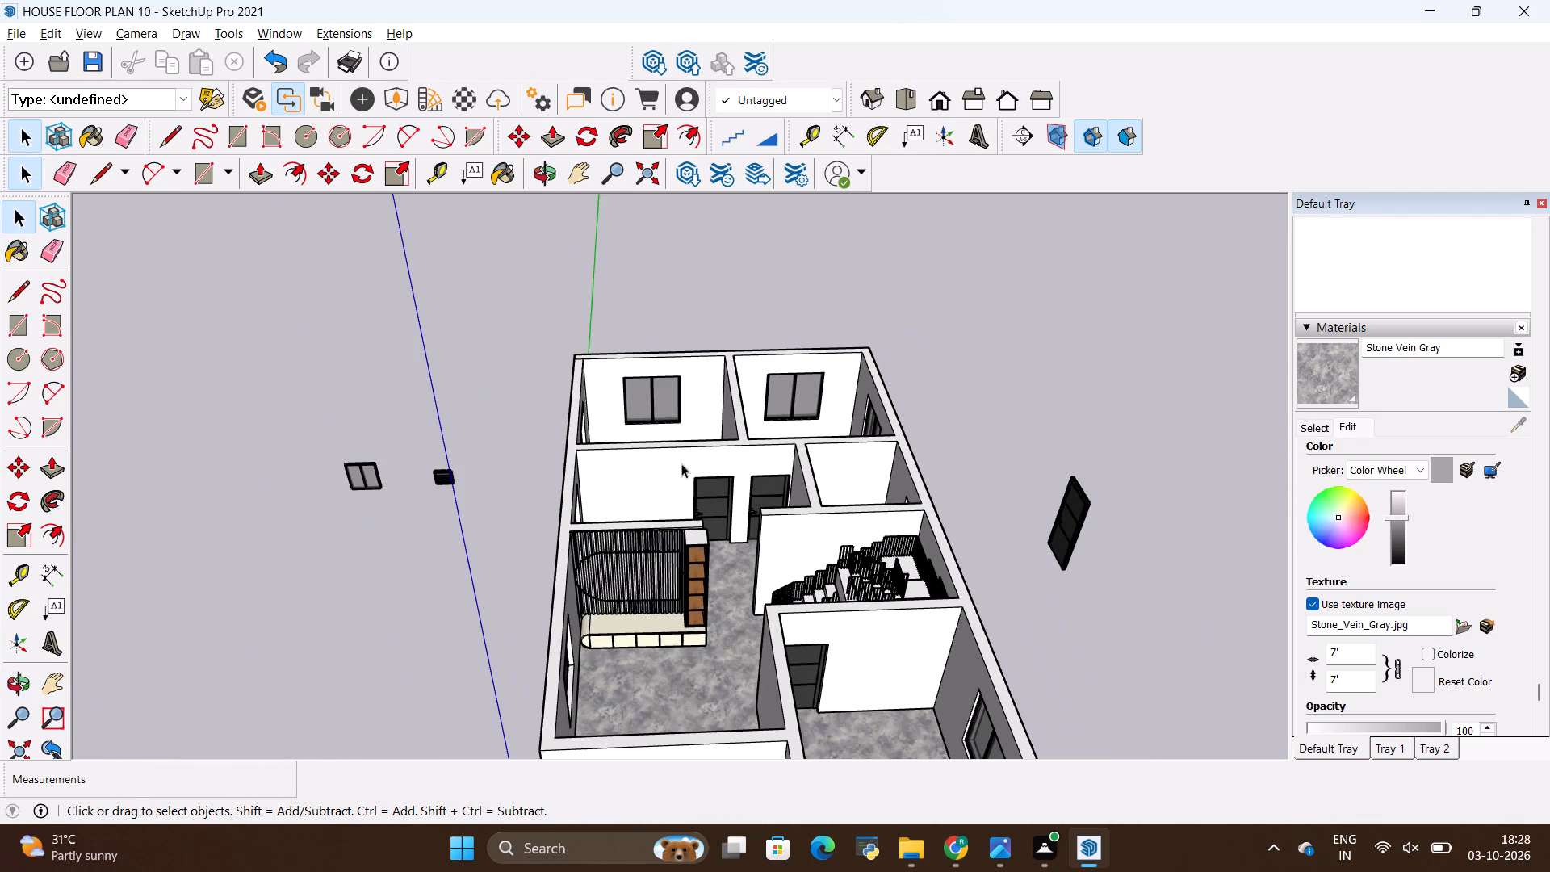
scroll(714, 380, down, 3)
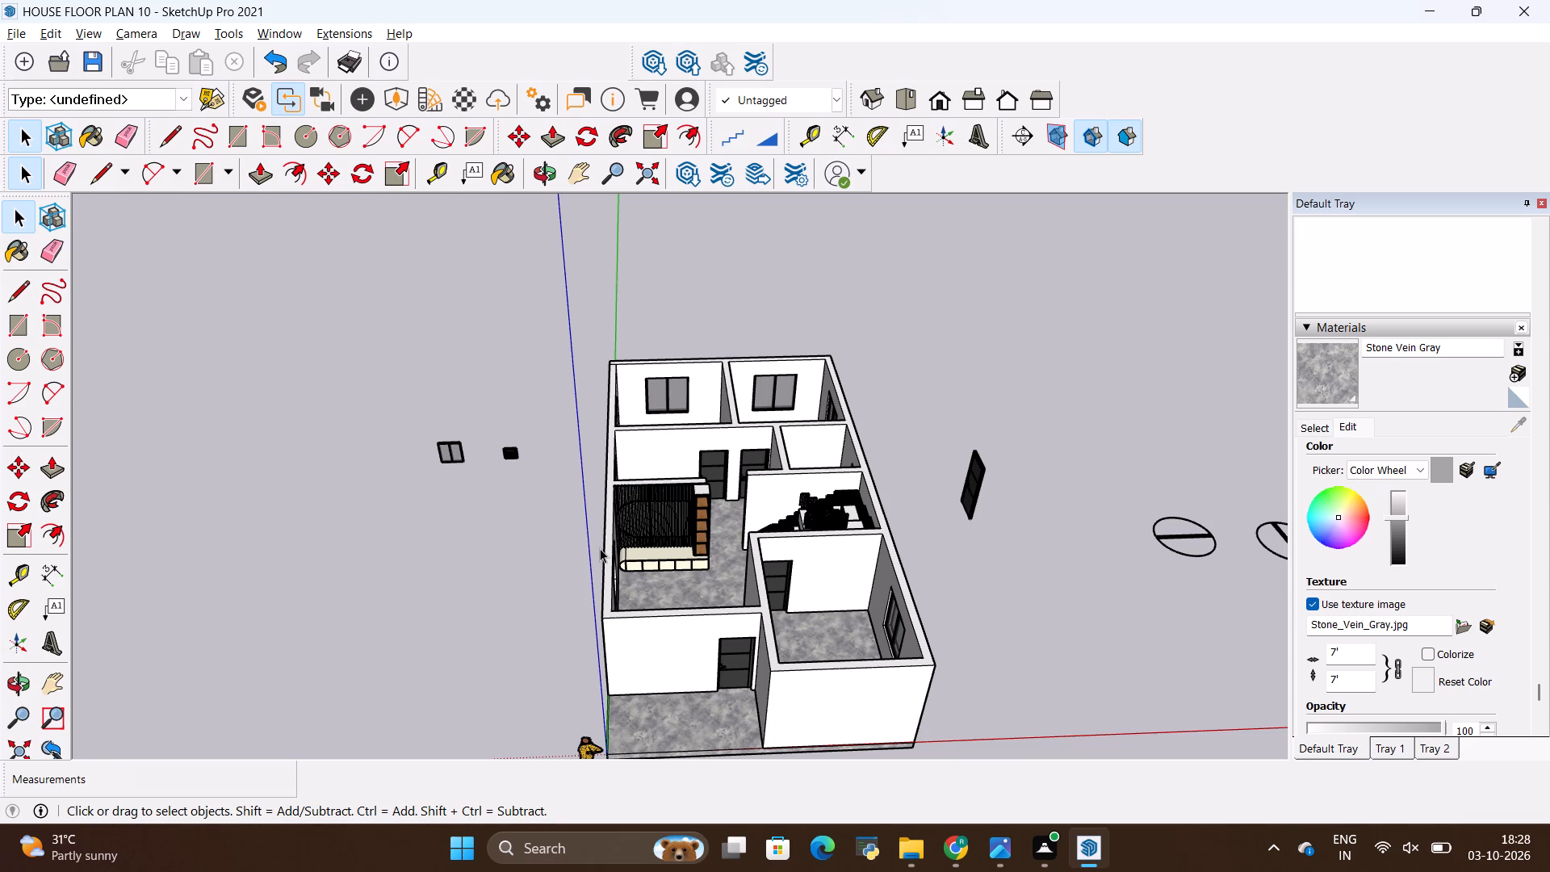
scroll(685, 379, up, 10)
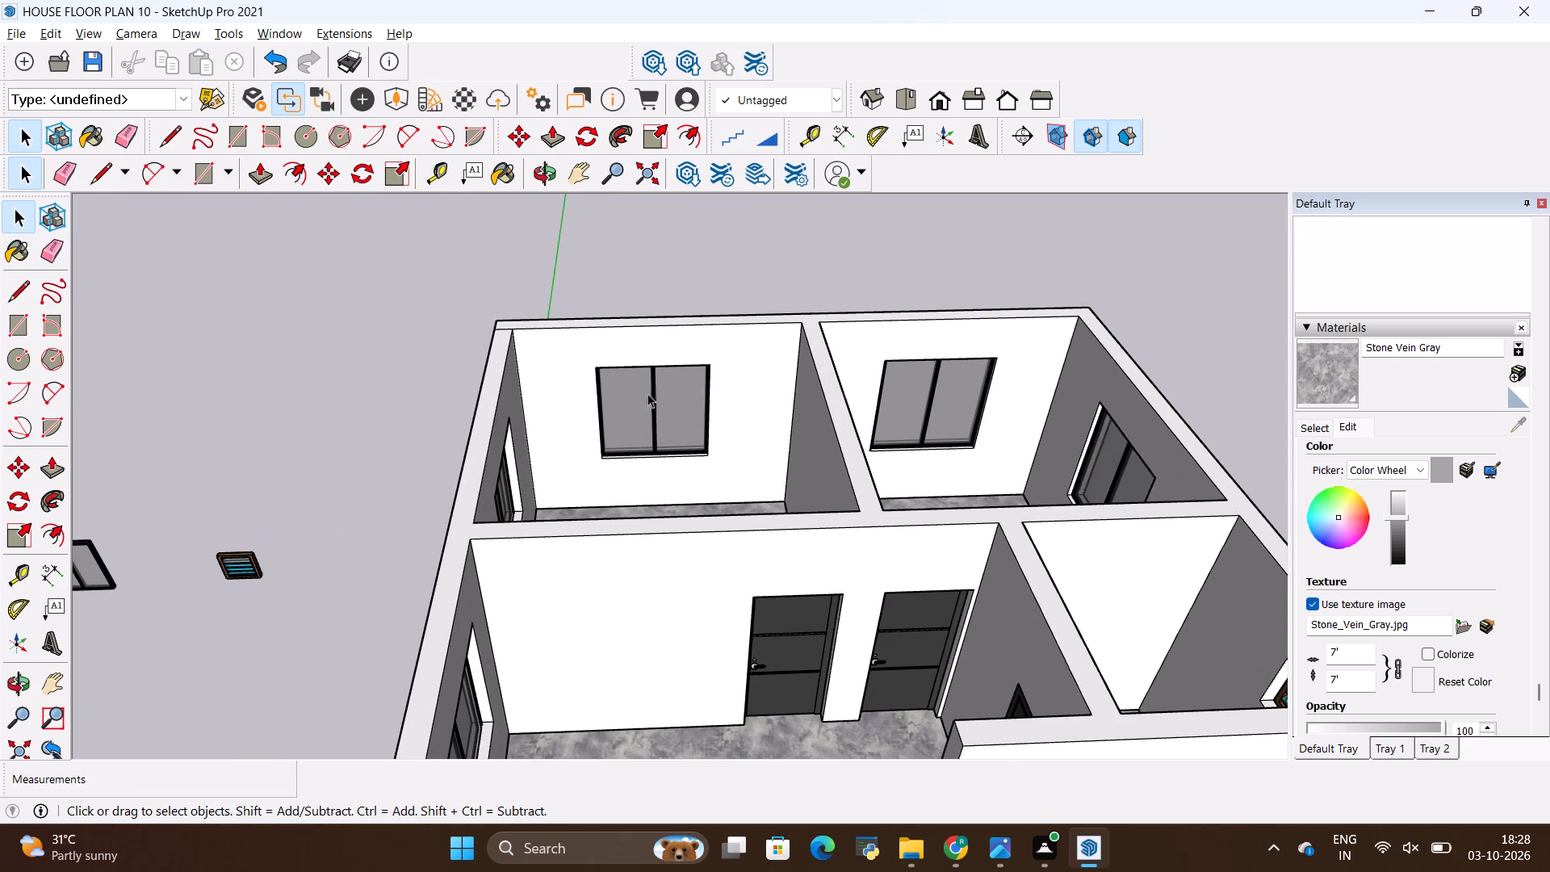
scroll(657, 388, down, 4)
scroll(740, 406, down, 3)
middle_drag(811, 480, 798, 511)
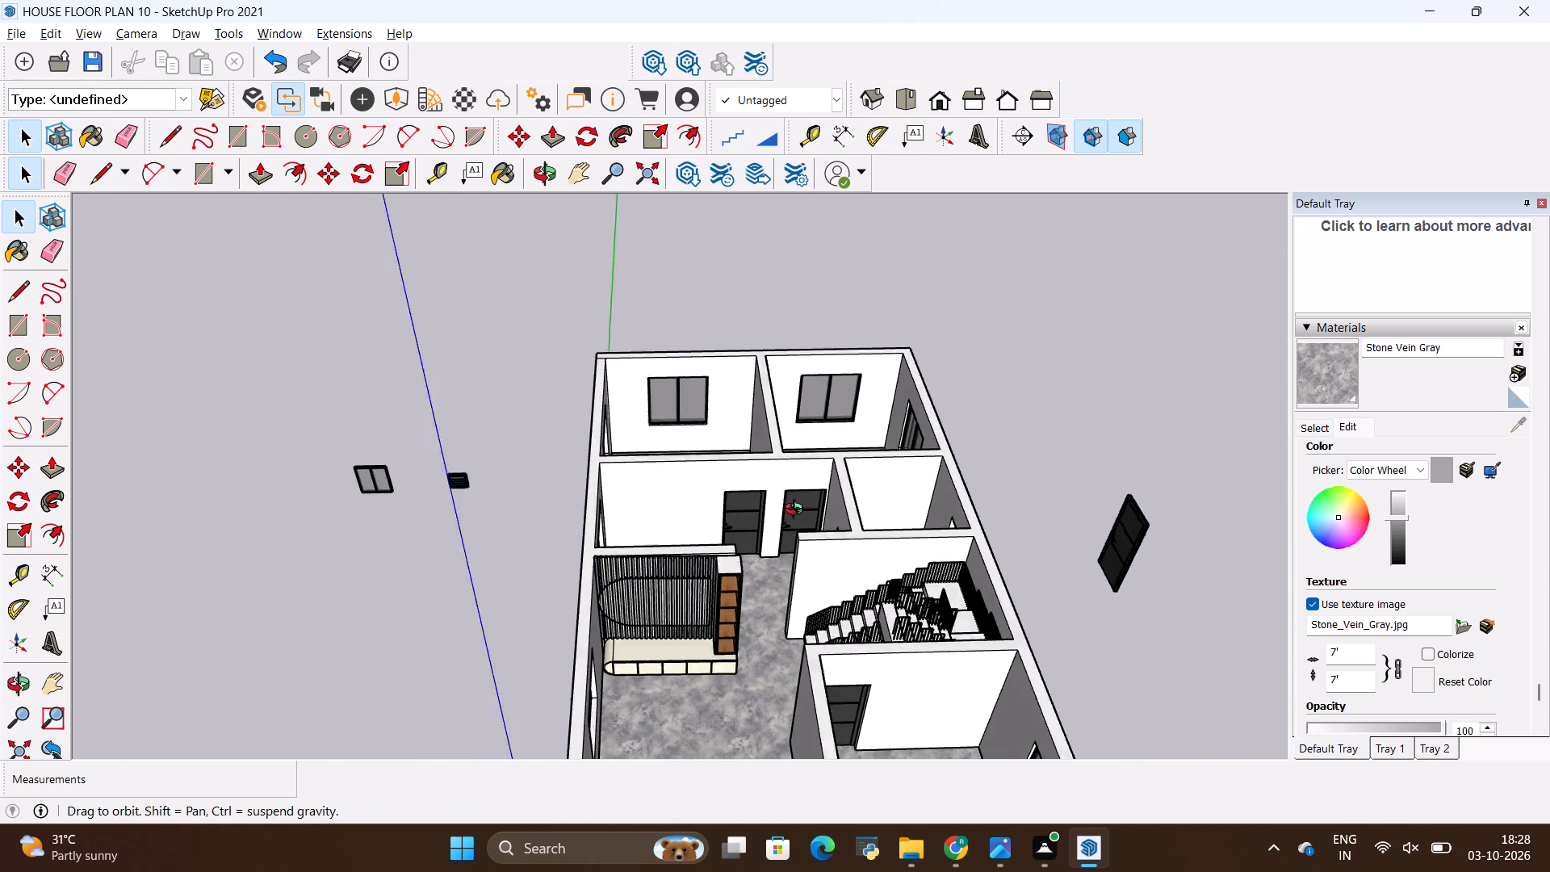
middle_drag(798, 511, 684, 575)
scroll(666, 366, up, 7)
scroll(789, 459, up, 1)
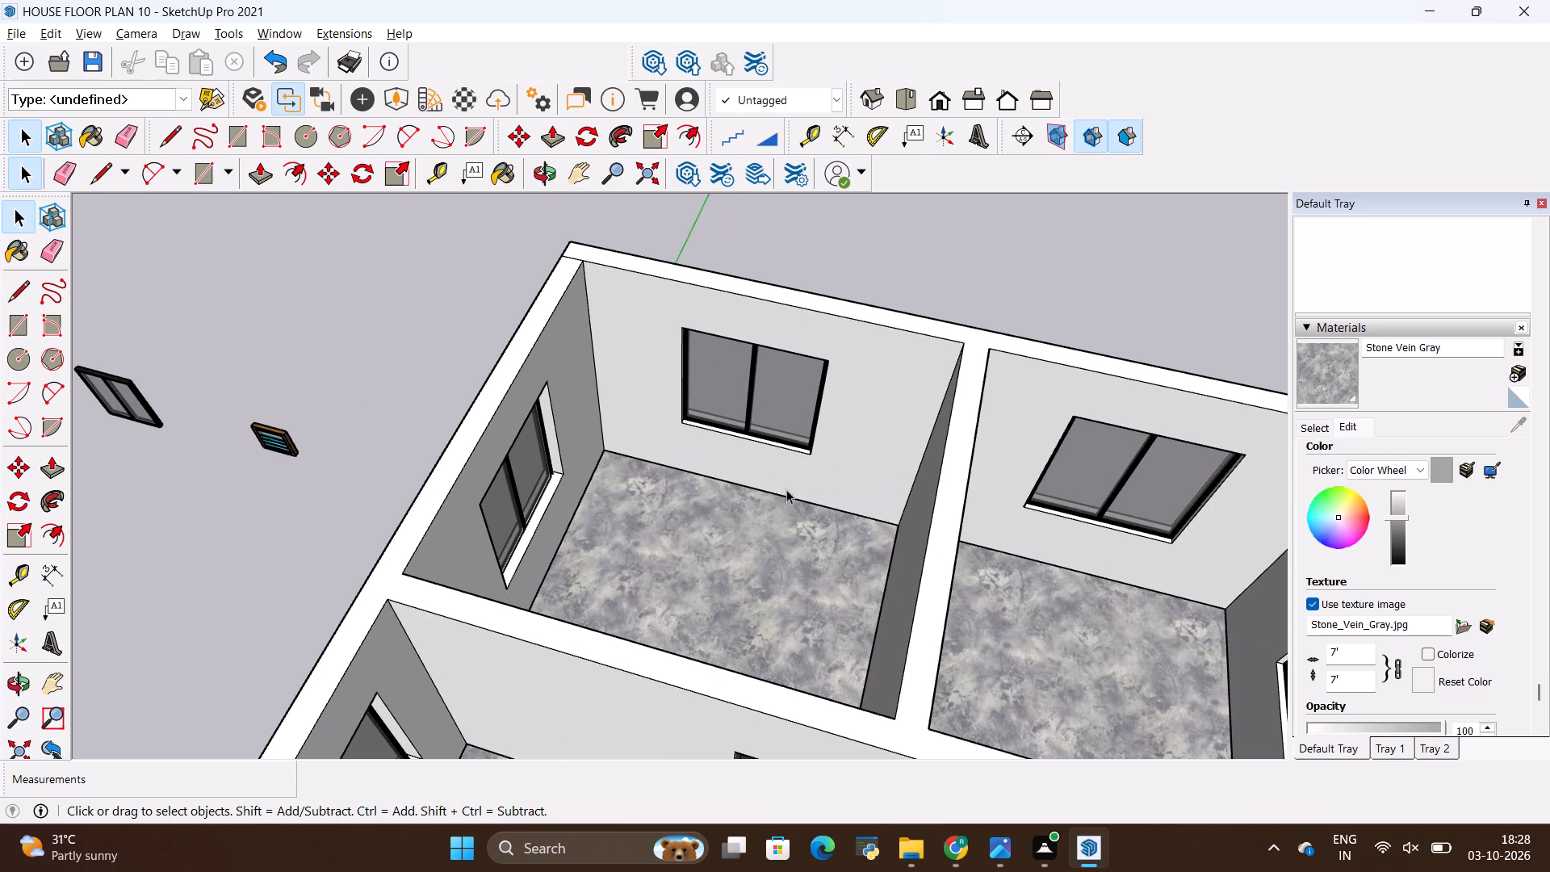
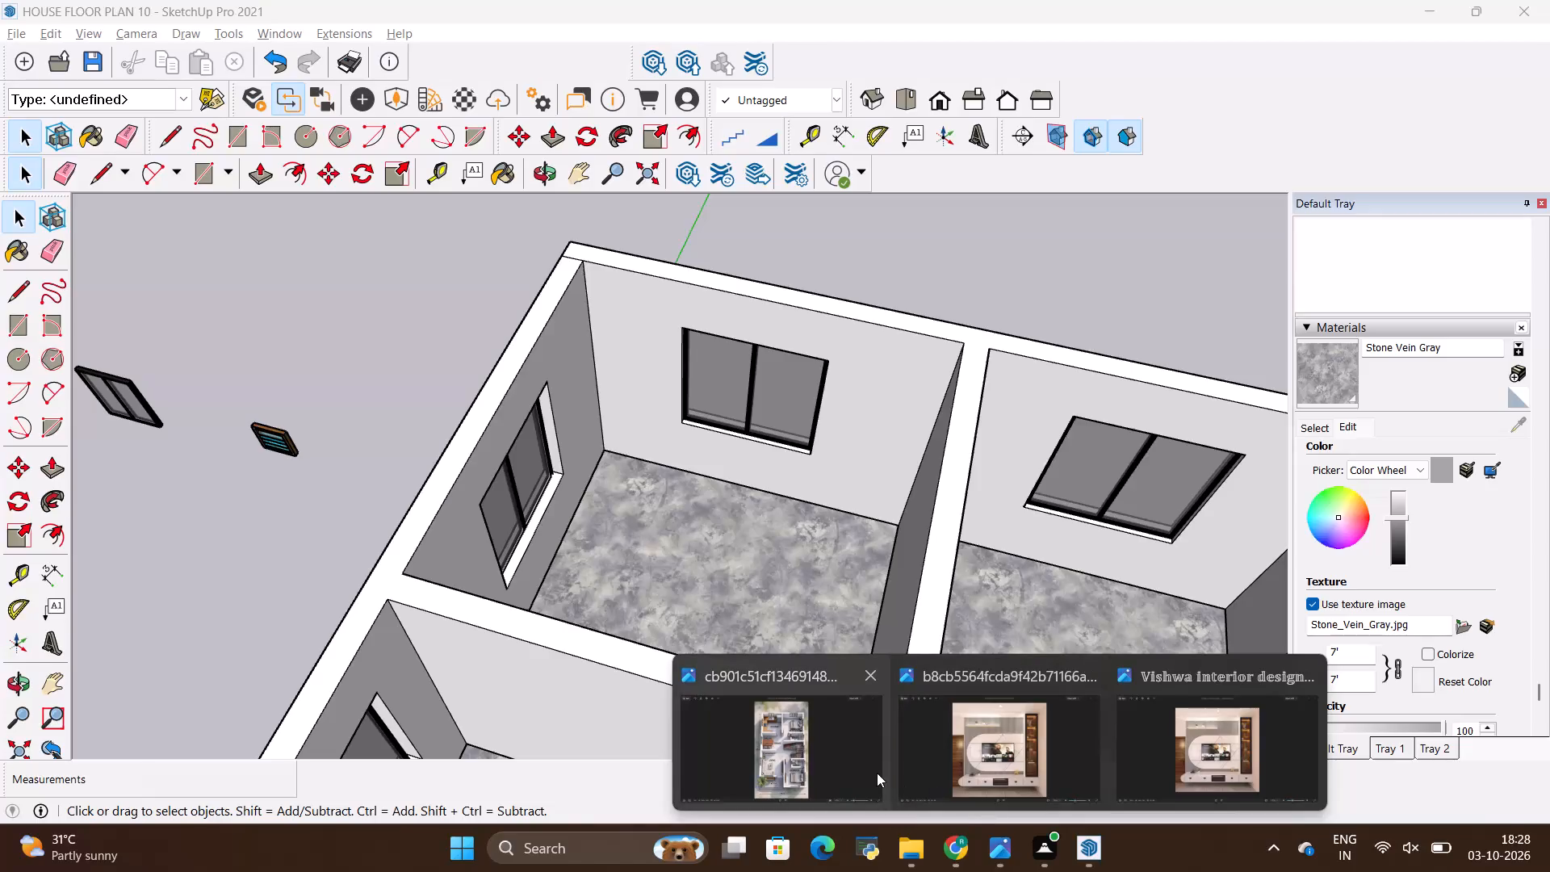
Compare the kitchen and rear bedroom layout in the floor plan reference image with the matching rear rooms in the model.
click(862, 769)
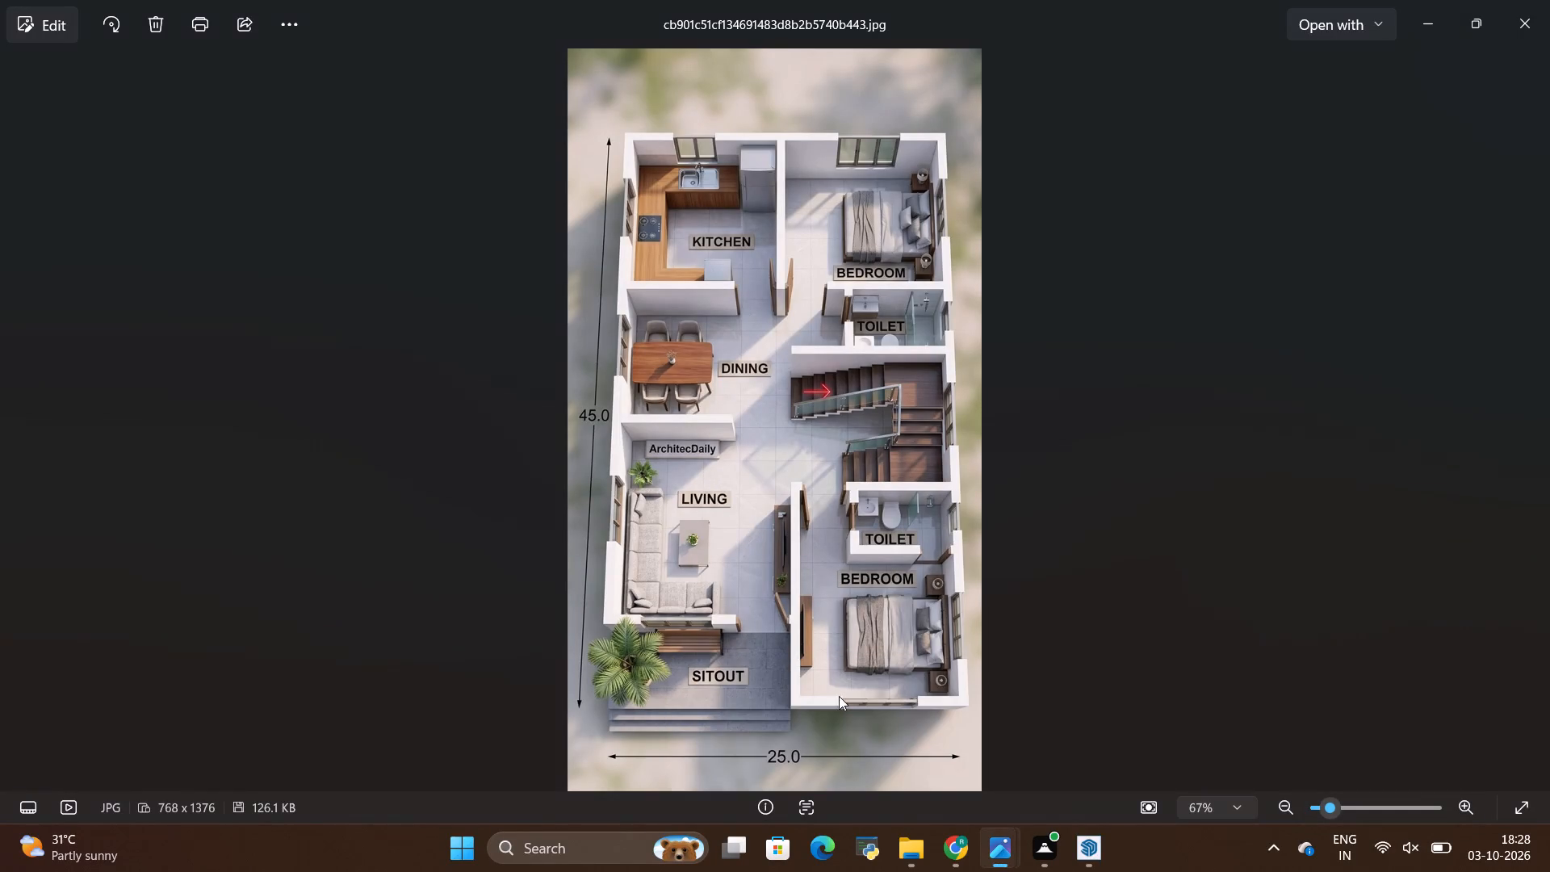
scroll(685, 138, up, 16)
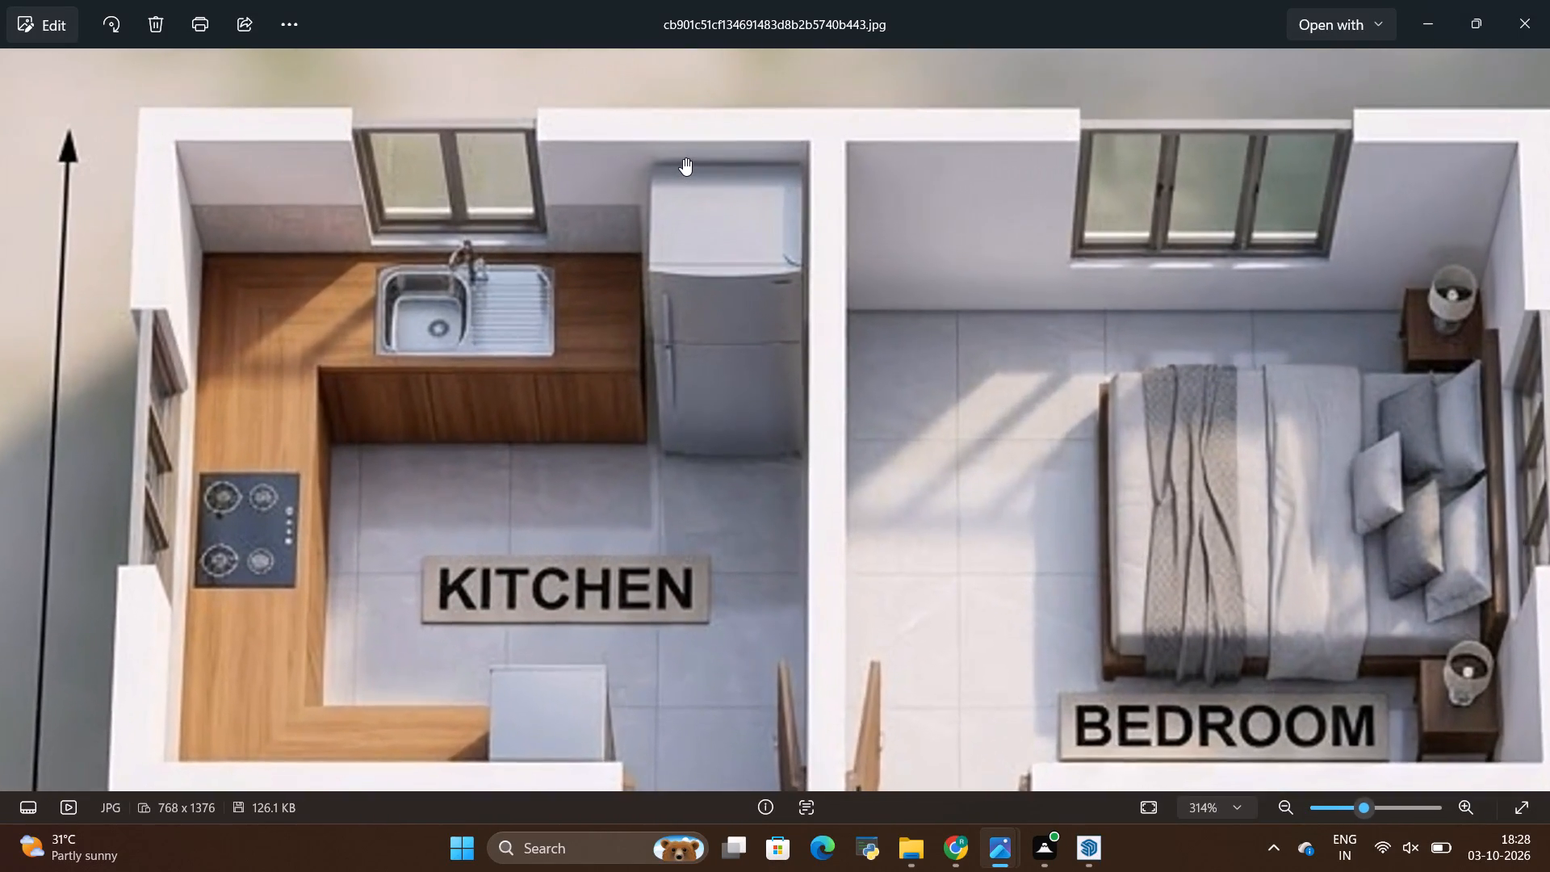
key(alt+Tab)
scroll(674, 367, down, 5)
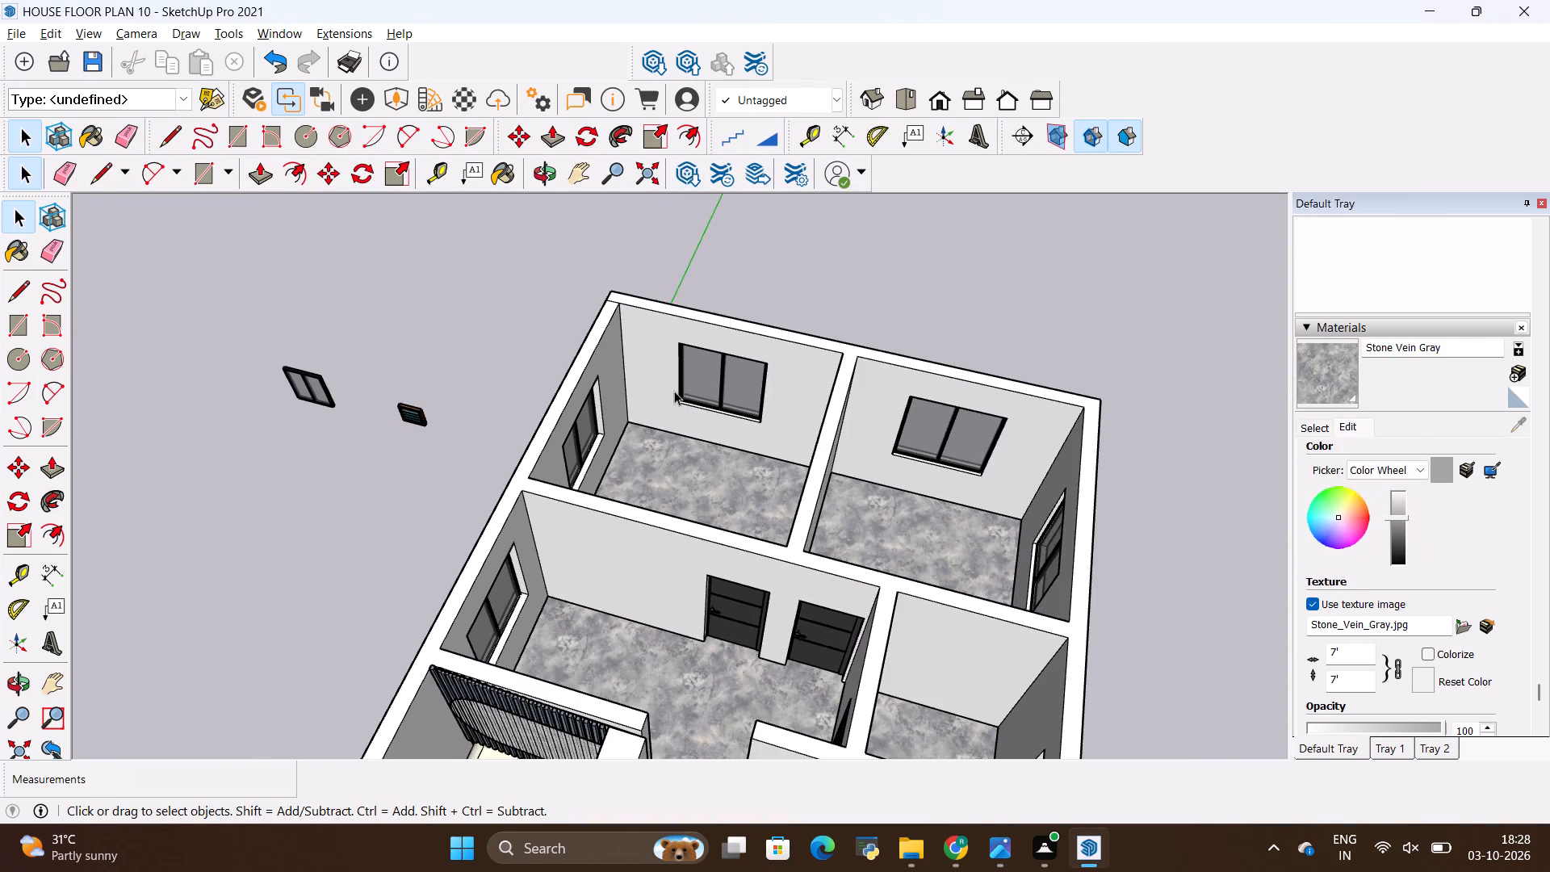
key(alt+Tab)
scroll(676, 363, down, 1)
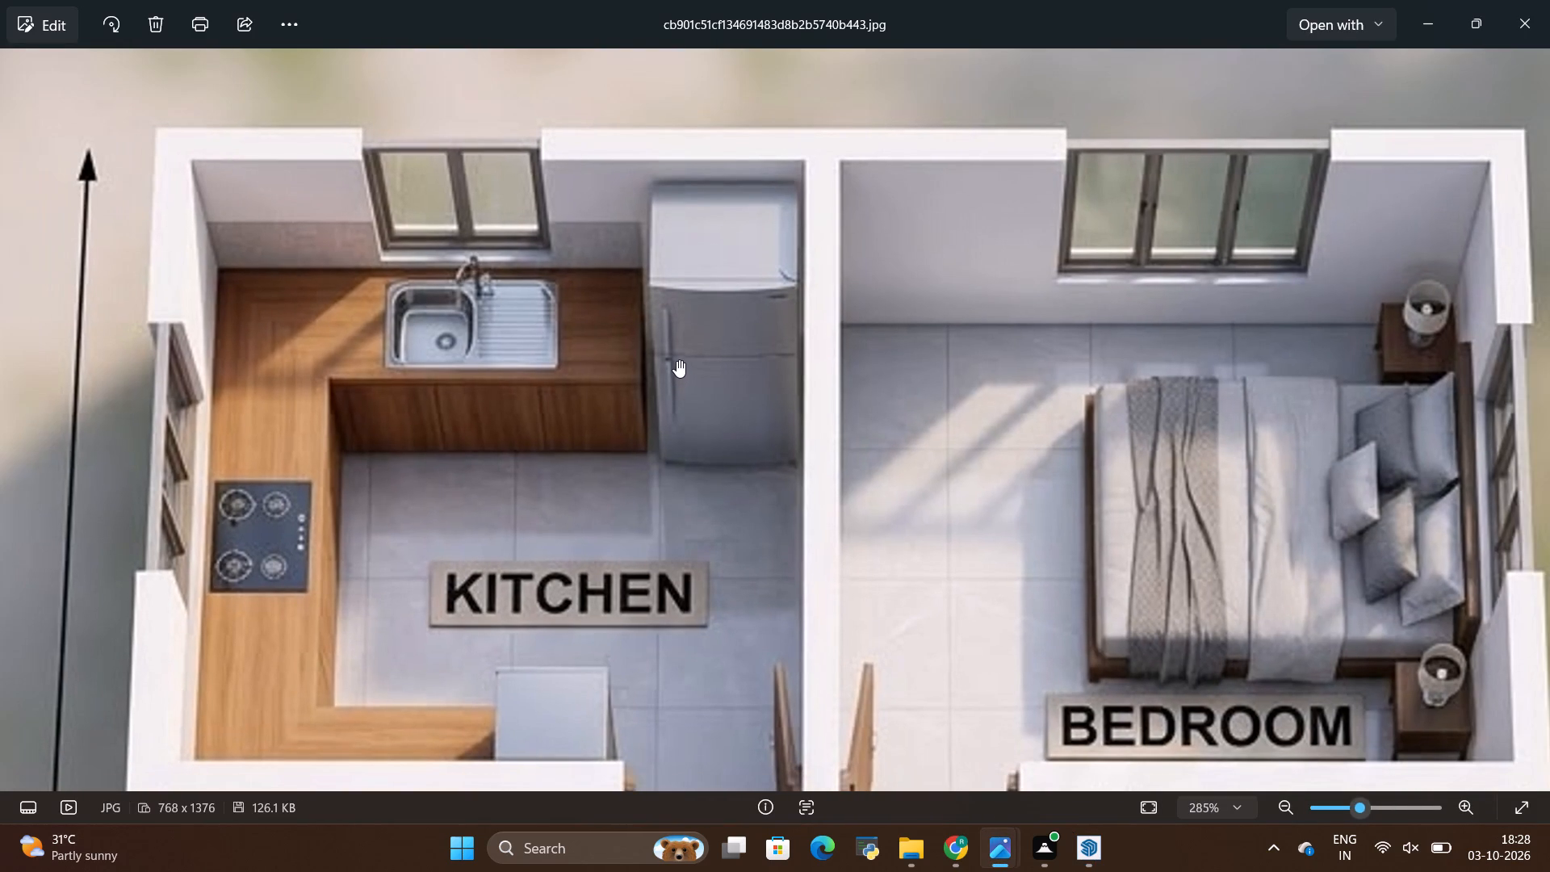
key(alt+Tab)
key(alt+Tab)
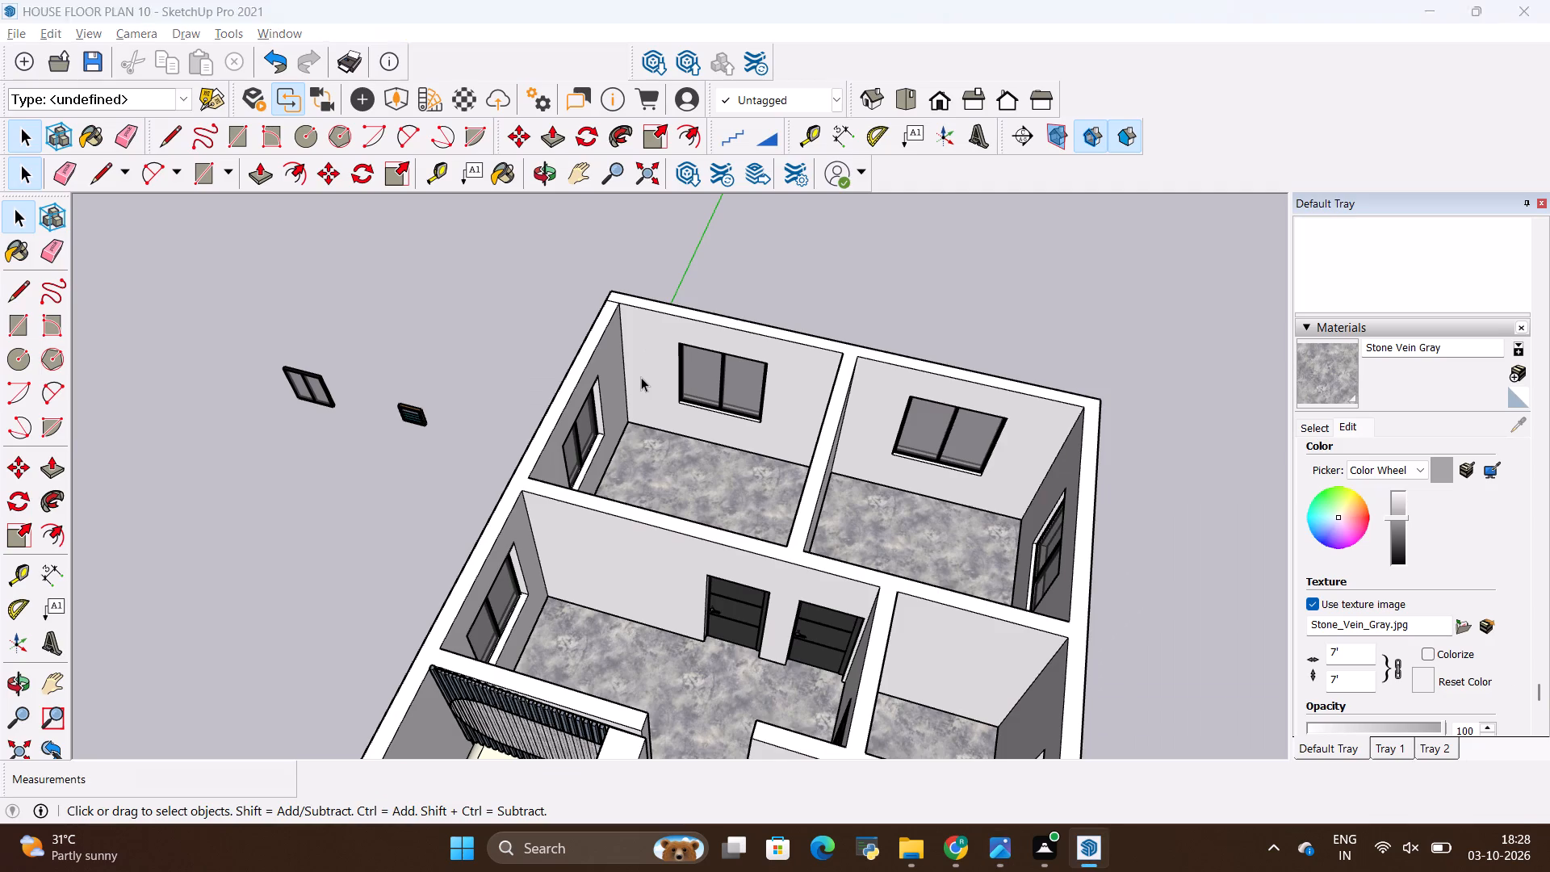
key(alt+Tab)
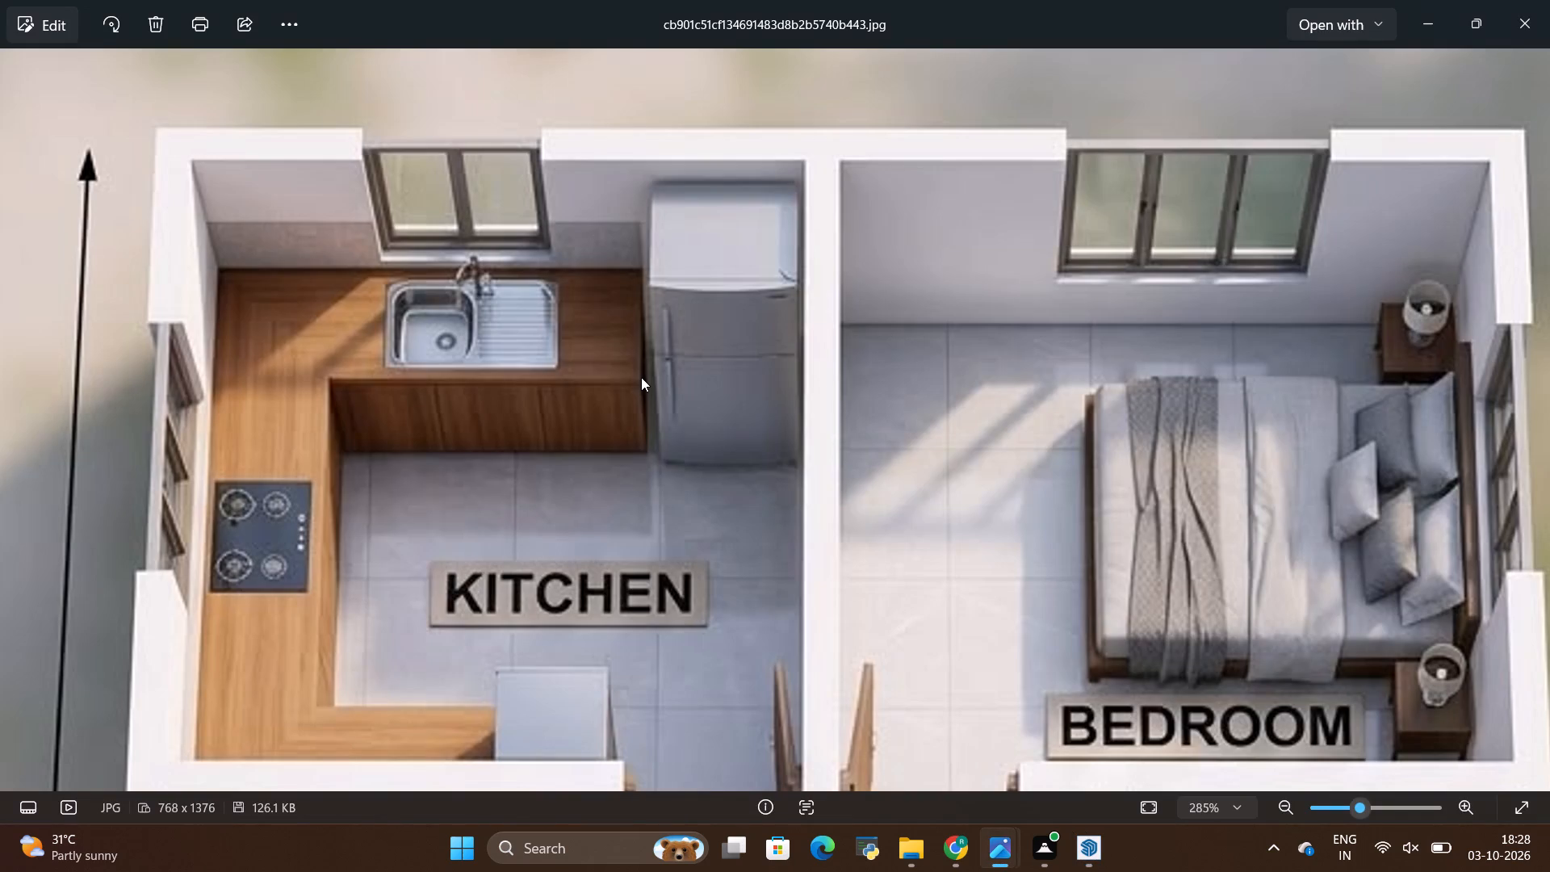
scroll(641, 376, down, 2)
middle_drag(689, 386, 449, 460)
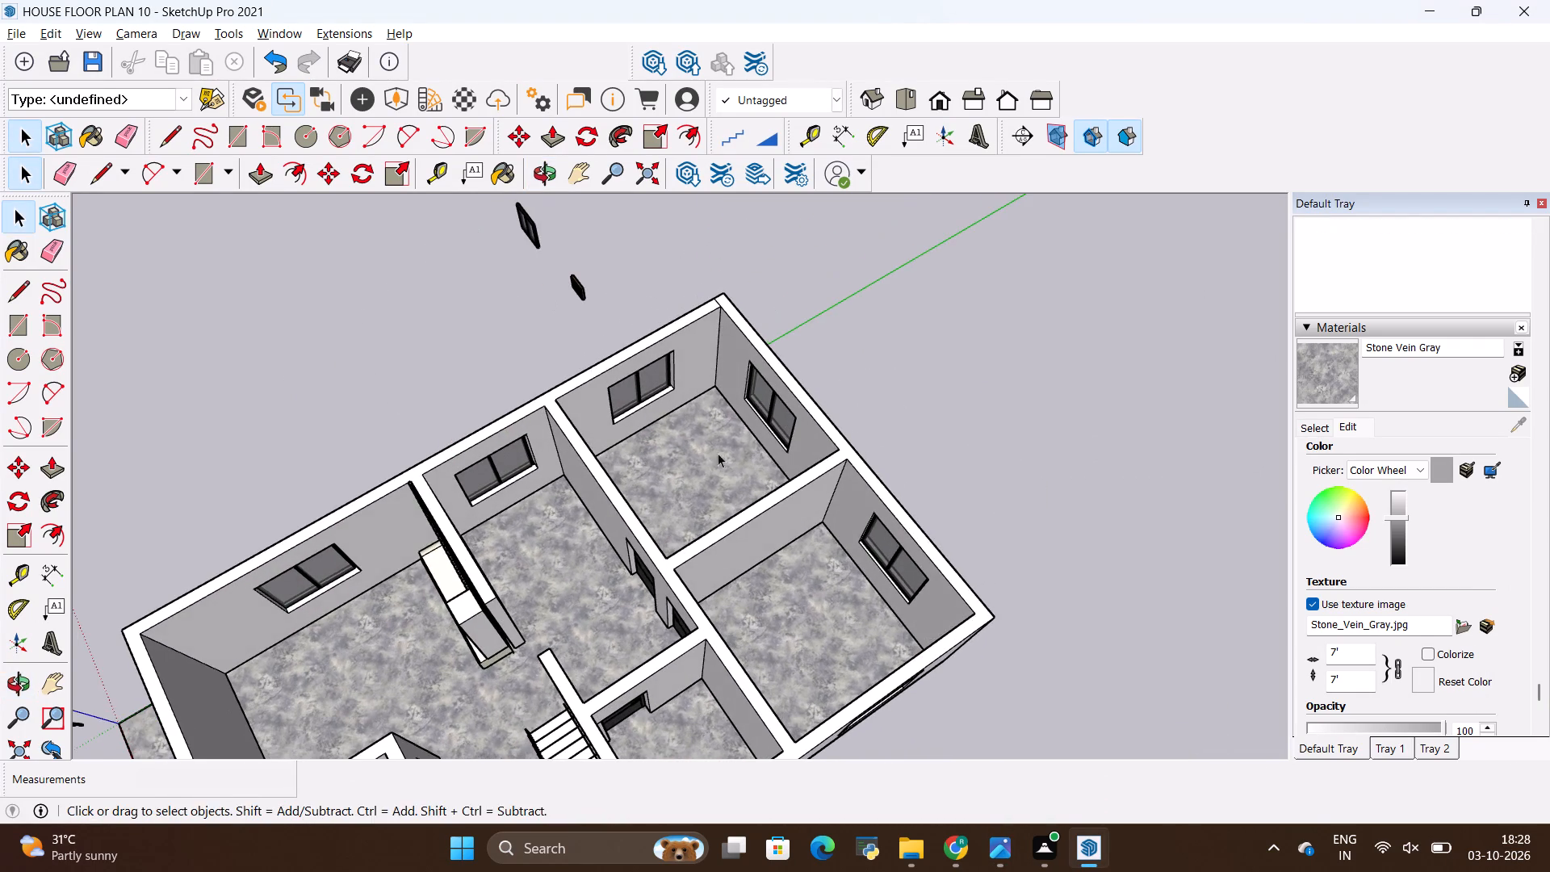
middle_drag(745, 459, 581, 447)
scroll(677, 401, up, 6)
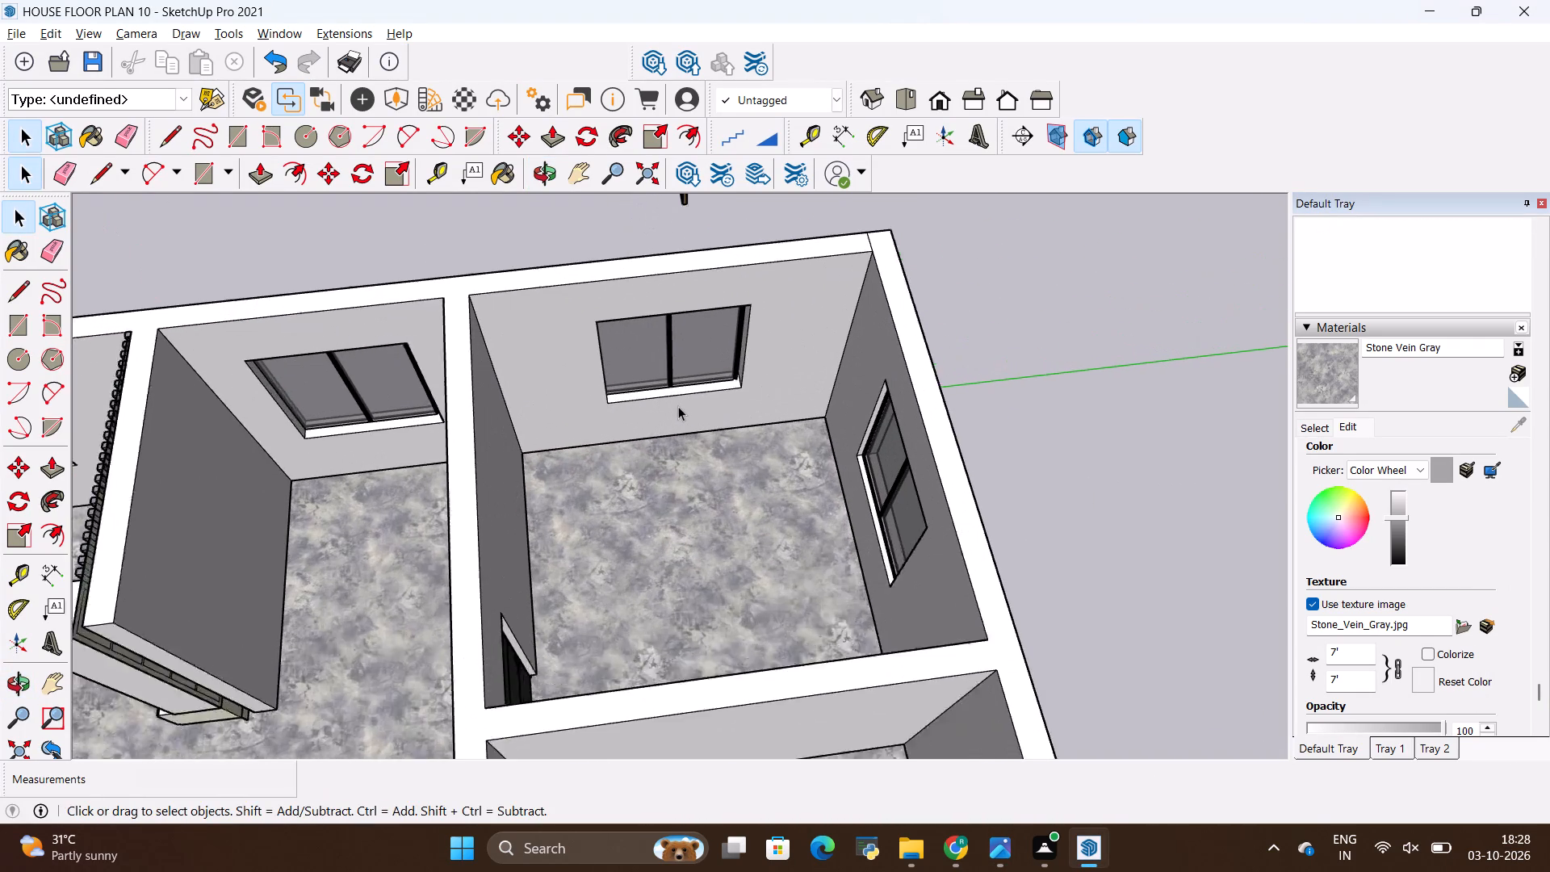
scroll(678, 406, up, 1)
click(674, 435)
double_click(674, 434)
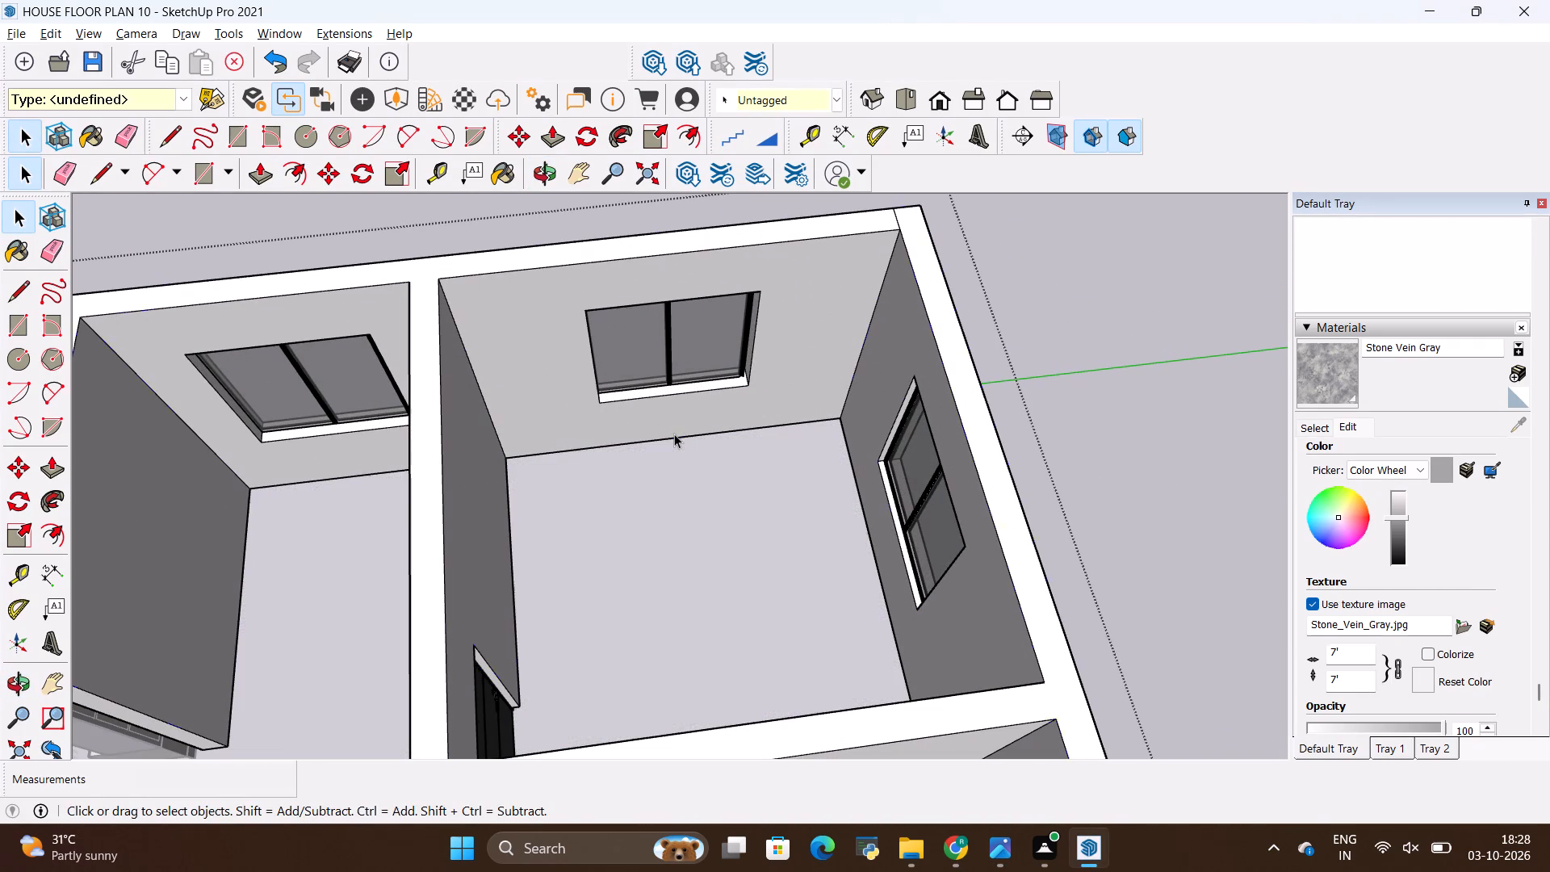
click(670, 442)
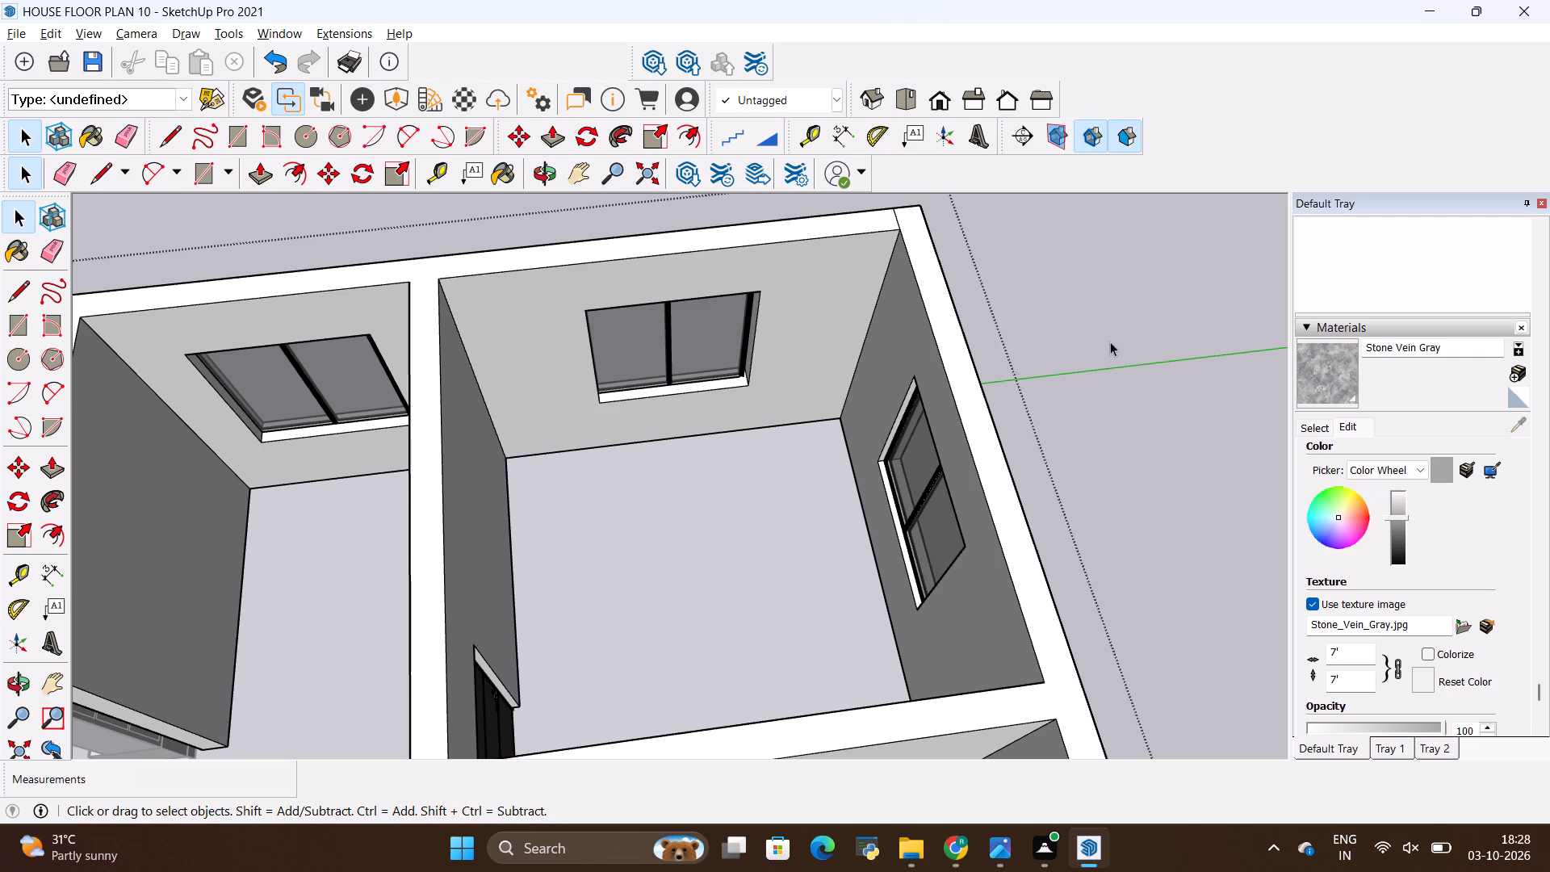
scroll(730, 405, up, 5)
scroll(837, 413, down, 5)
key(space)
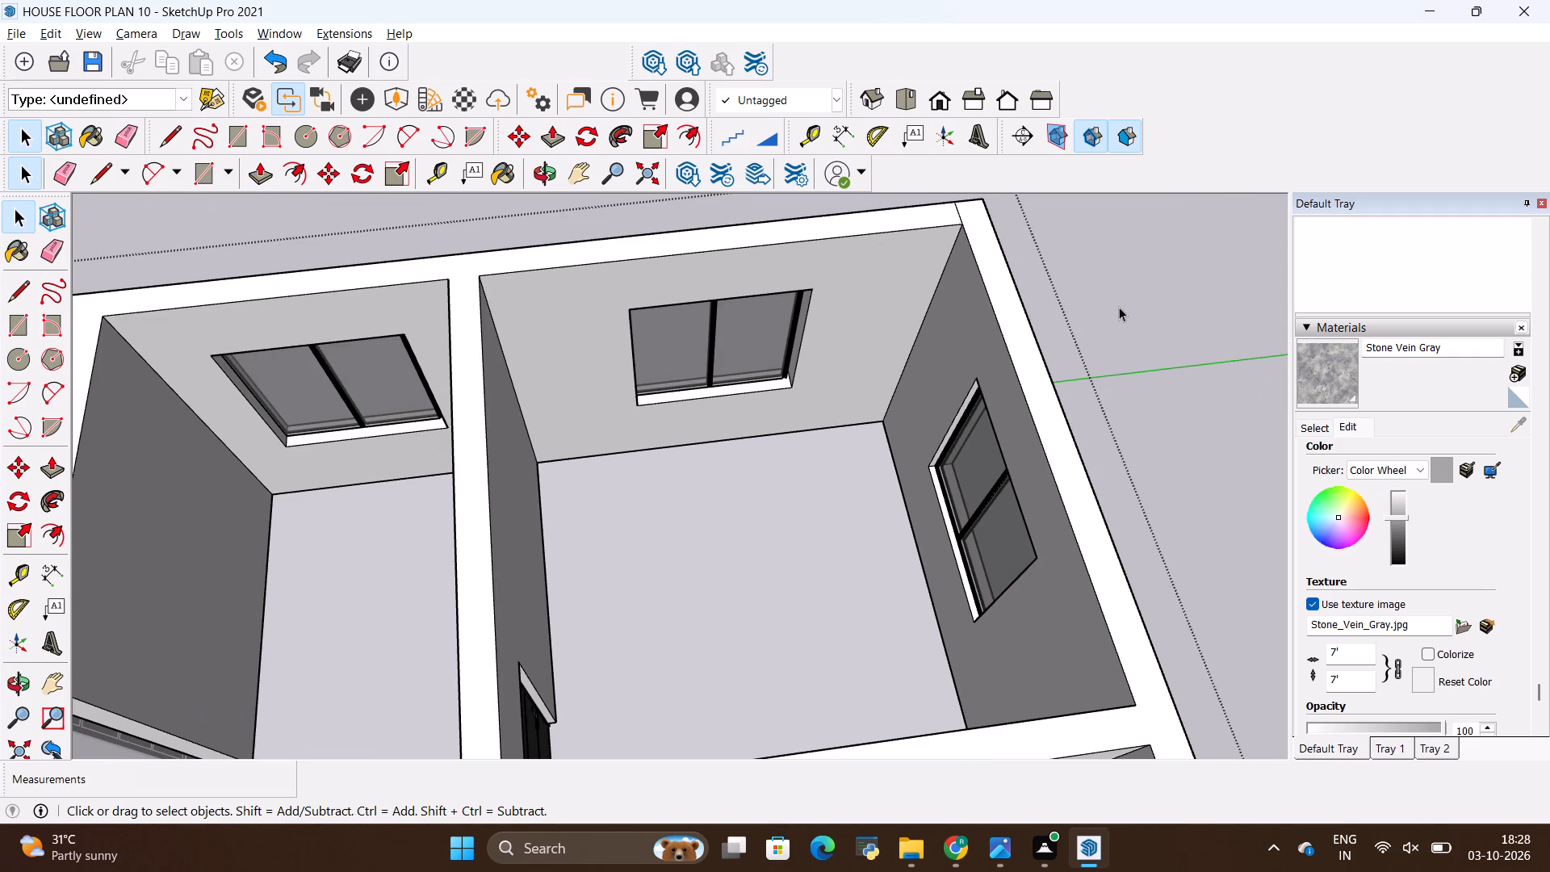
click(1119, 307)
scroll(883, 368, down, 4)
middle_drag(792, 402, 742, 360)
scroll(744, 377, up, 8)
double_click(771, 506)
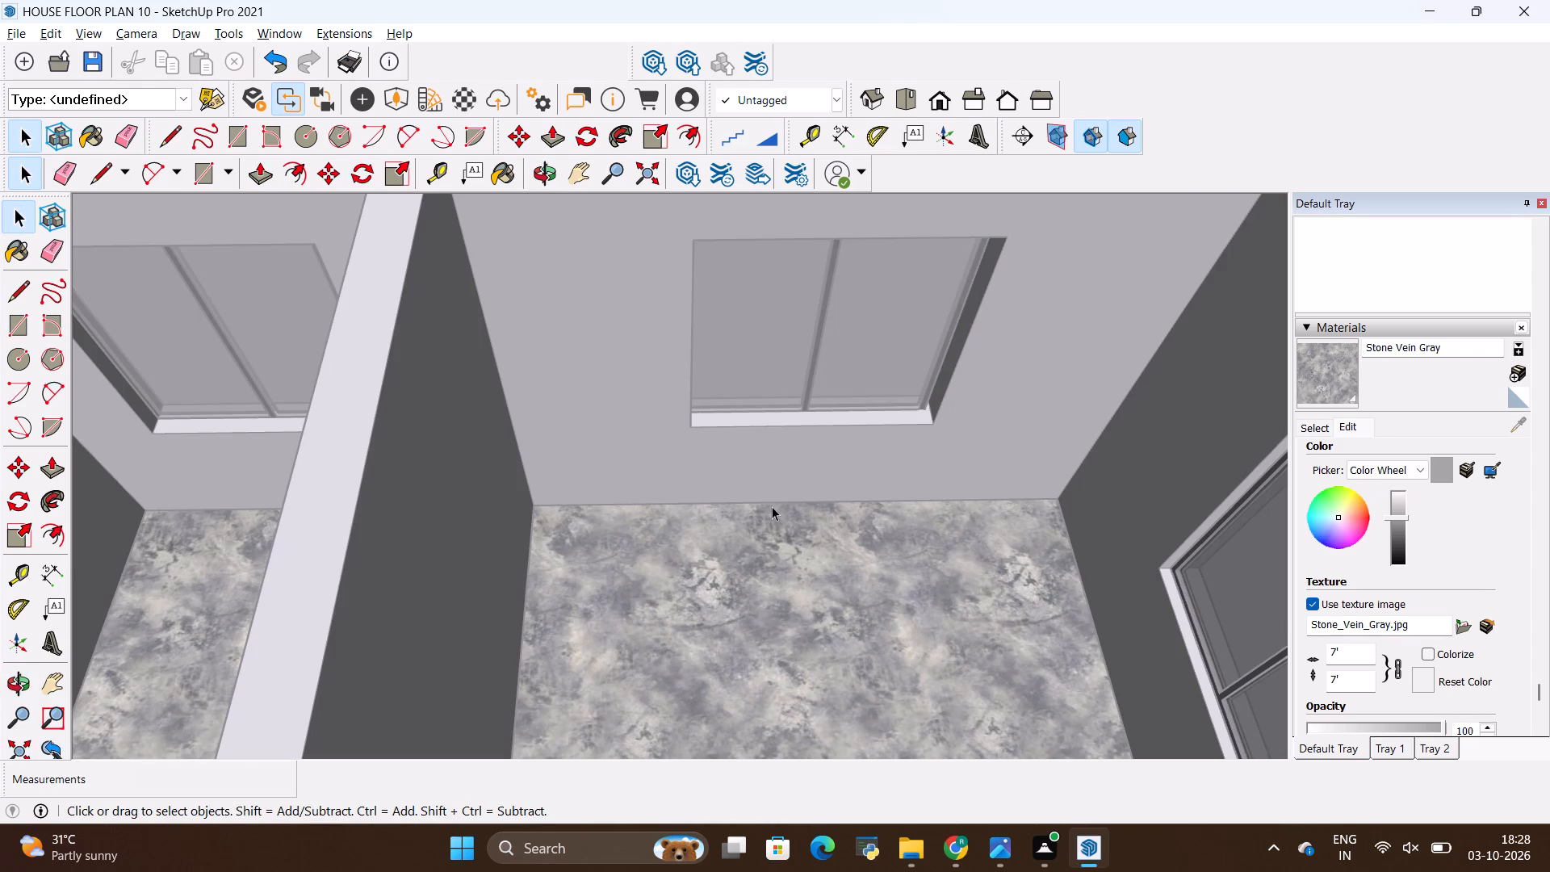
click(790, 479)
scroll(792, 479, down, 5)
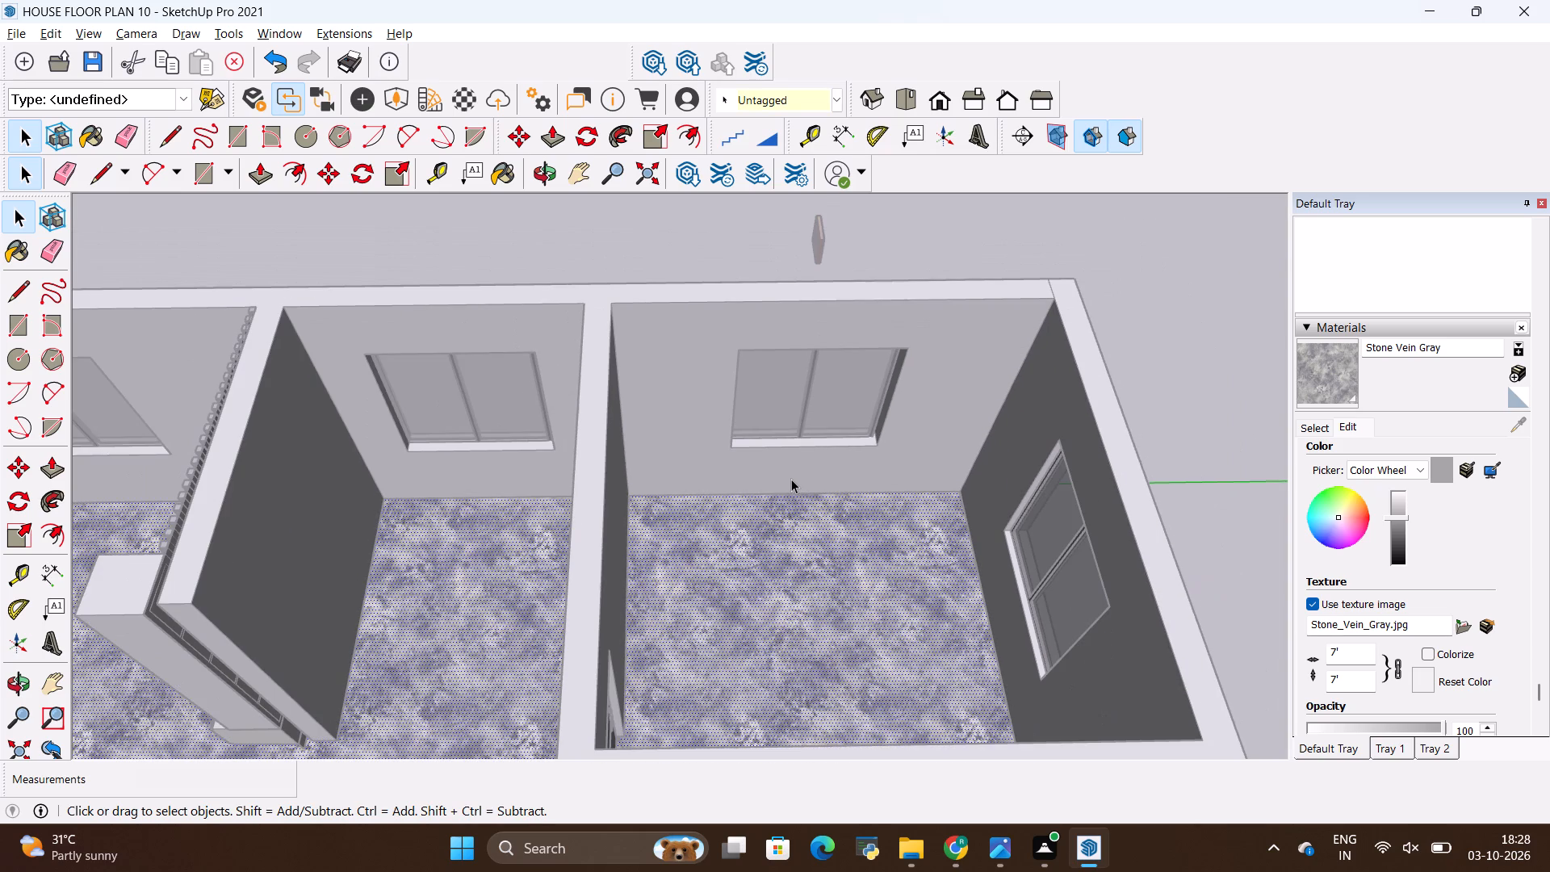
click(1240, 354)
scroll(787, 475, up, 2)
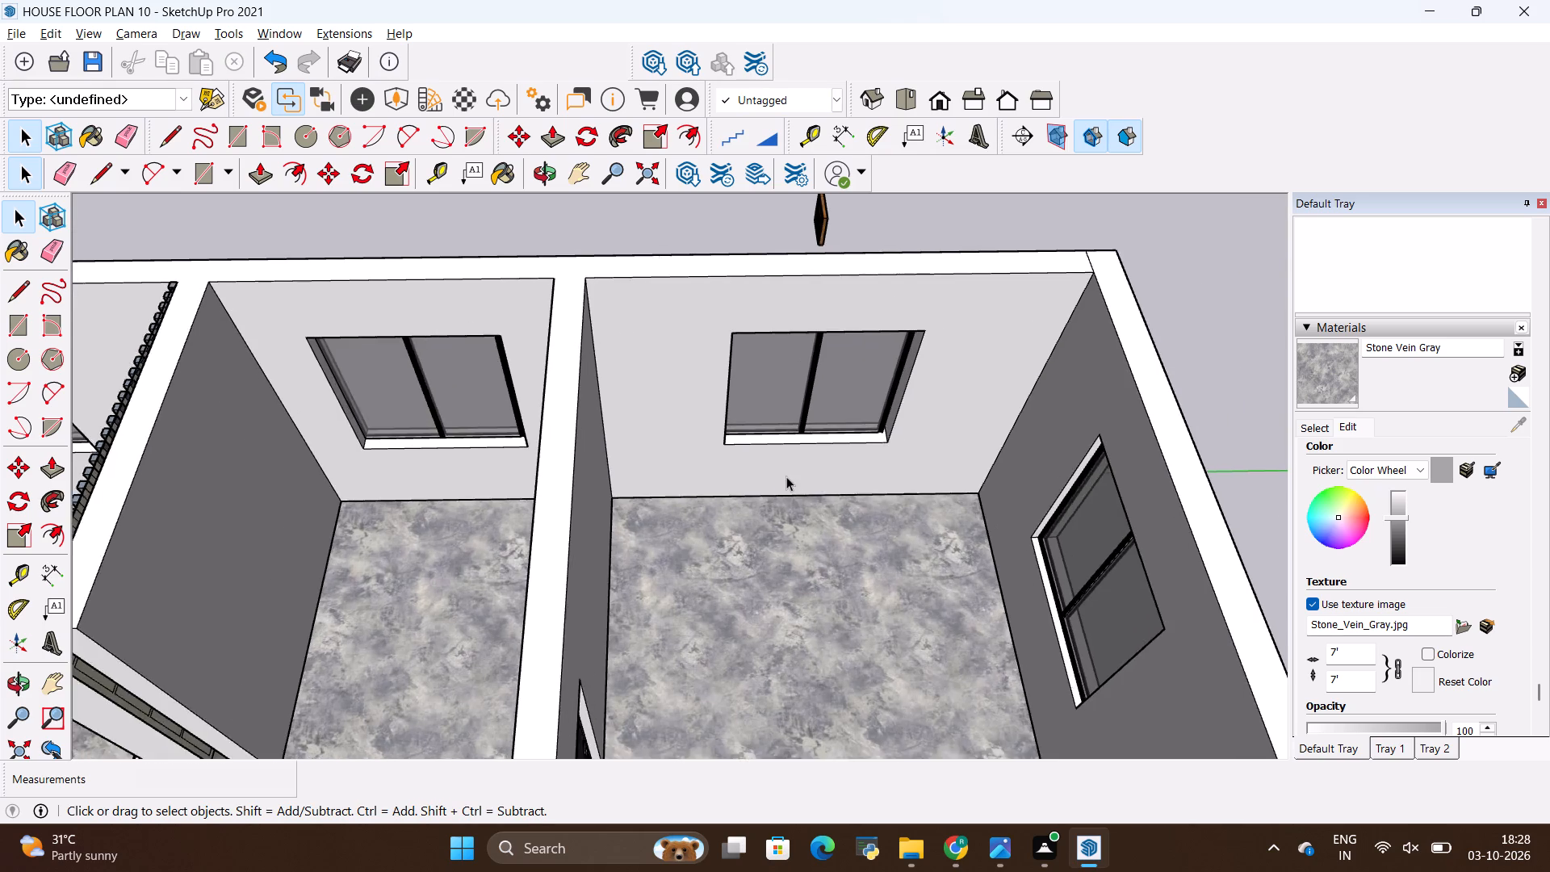
Draw a line about 12' 3" long along the floor edge of the kitchen's outer side wall, from corner to corner.
scroll(765, 488, up, 1)
key(l)
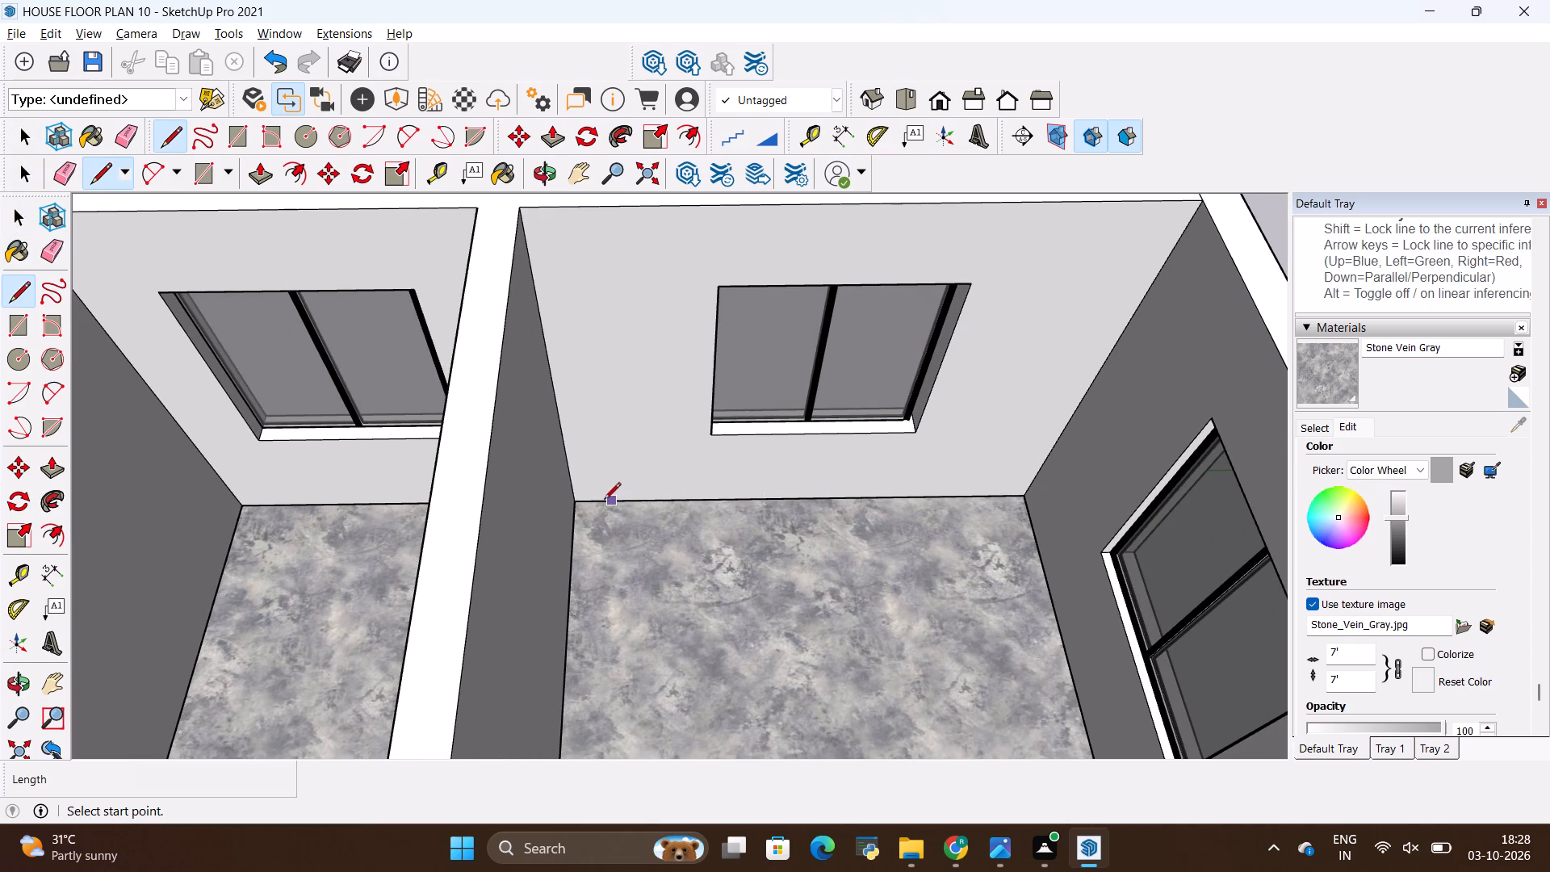
click(573, 499)
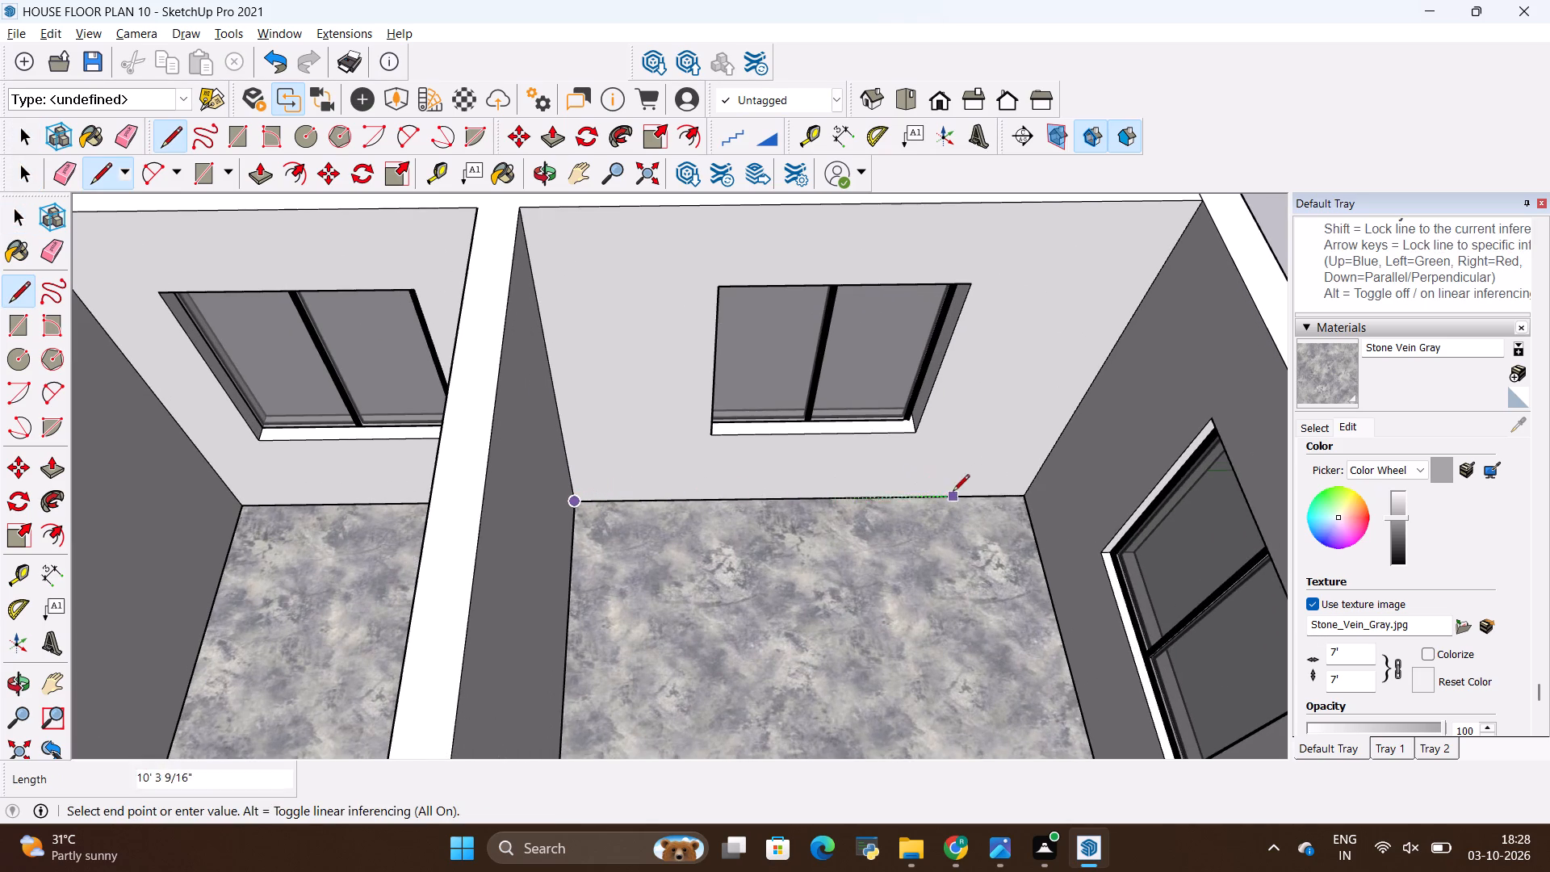
click(1033, 492)
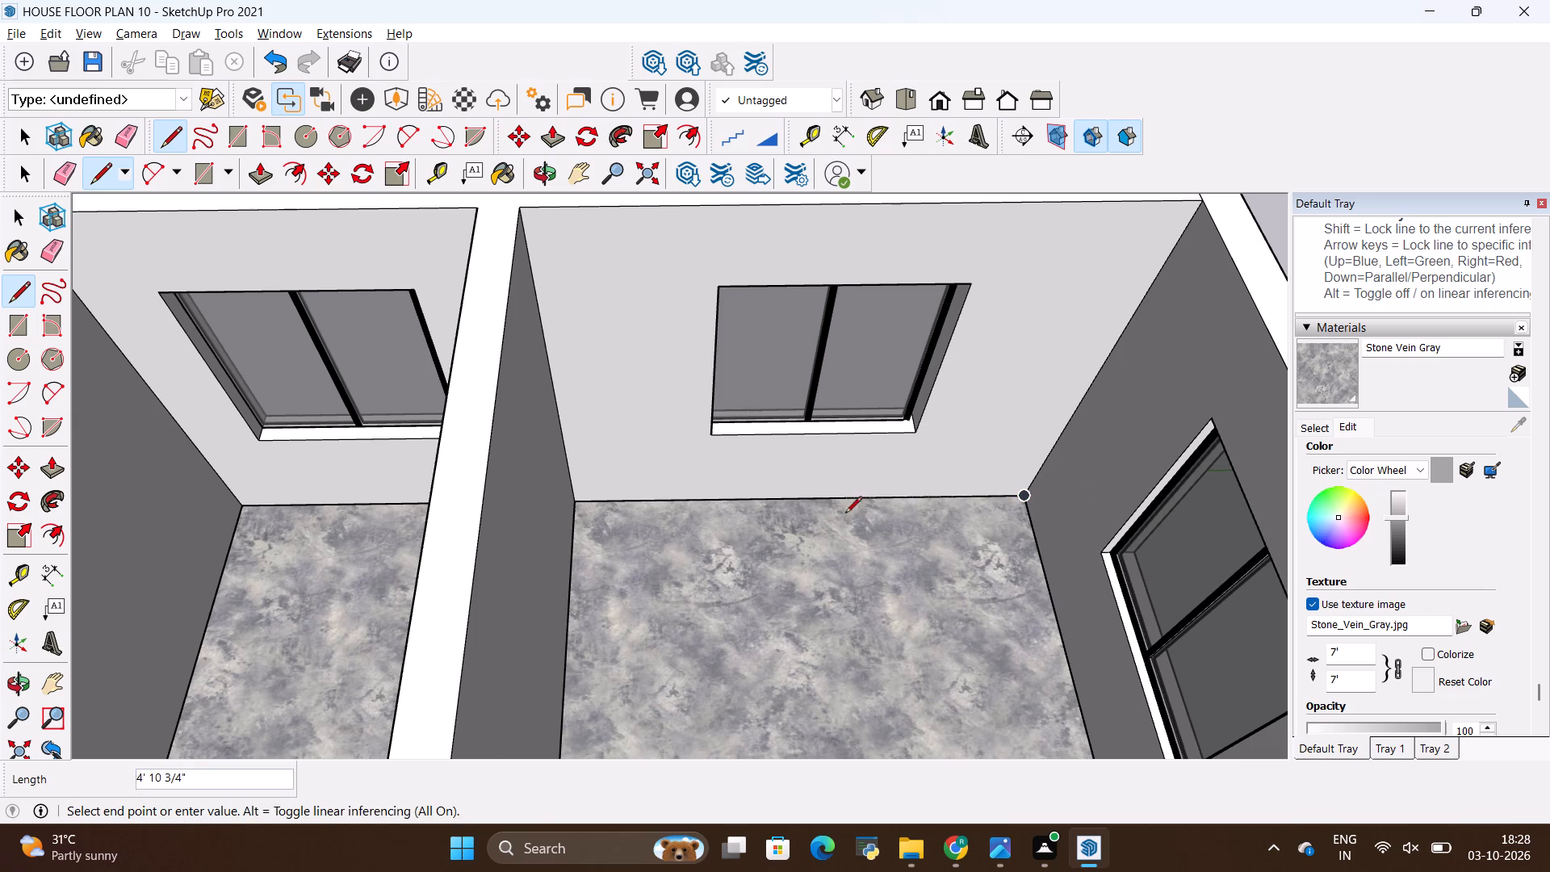
key(space)
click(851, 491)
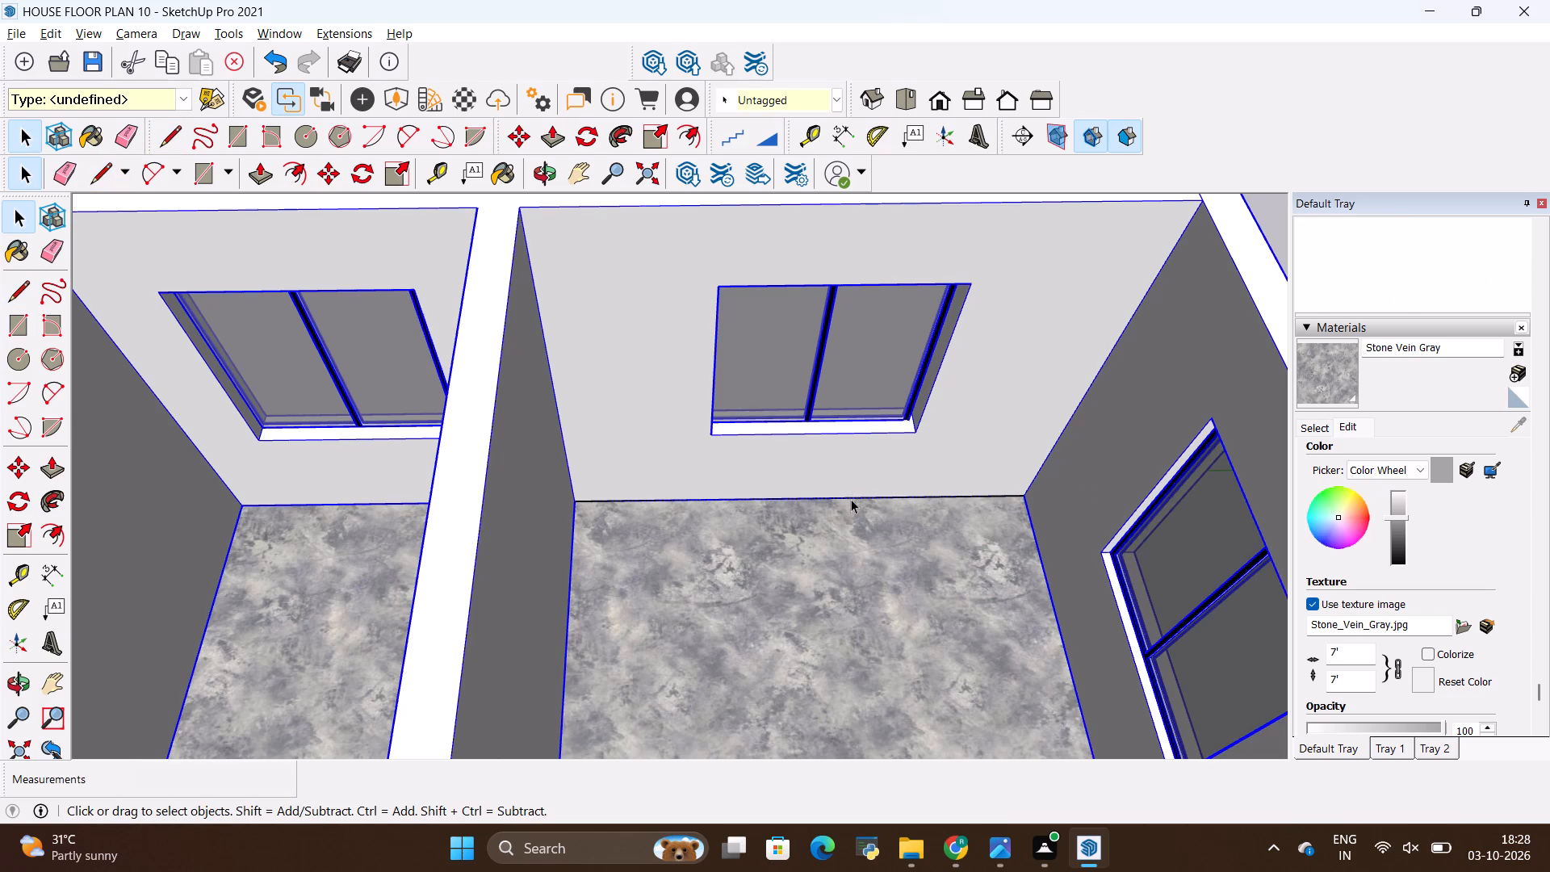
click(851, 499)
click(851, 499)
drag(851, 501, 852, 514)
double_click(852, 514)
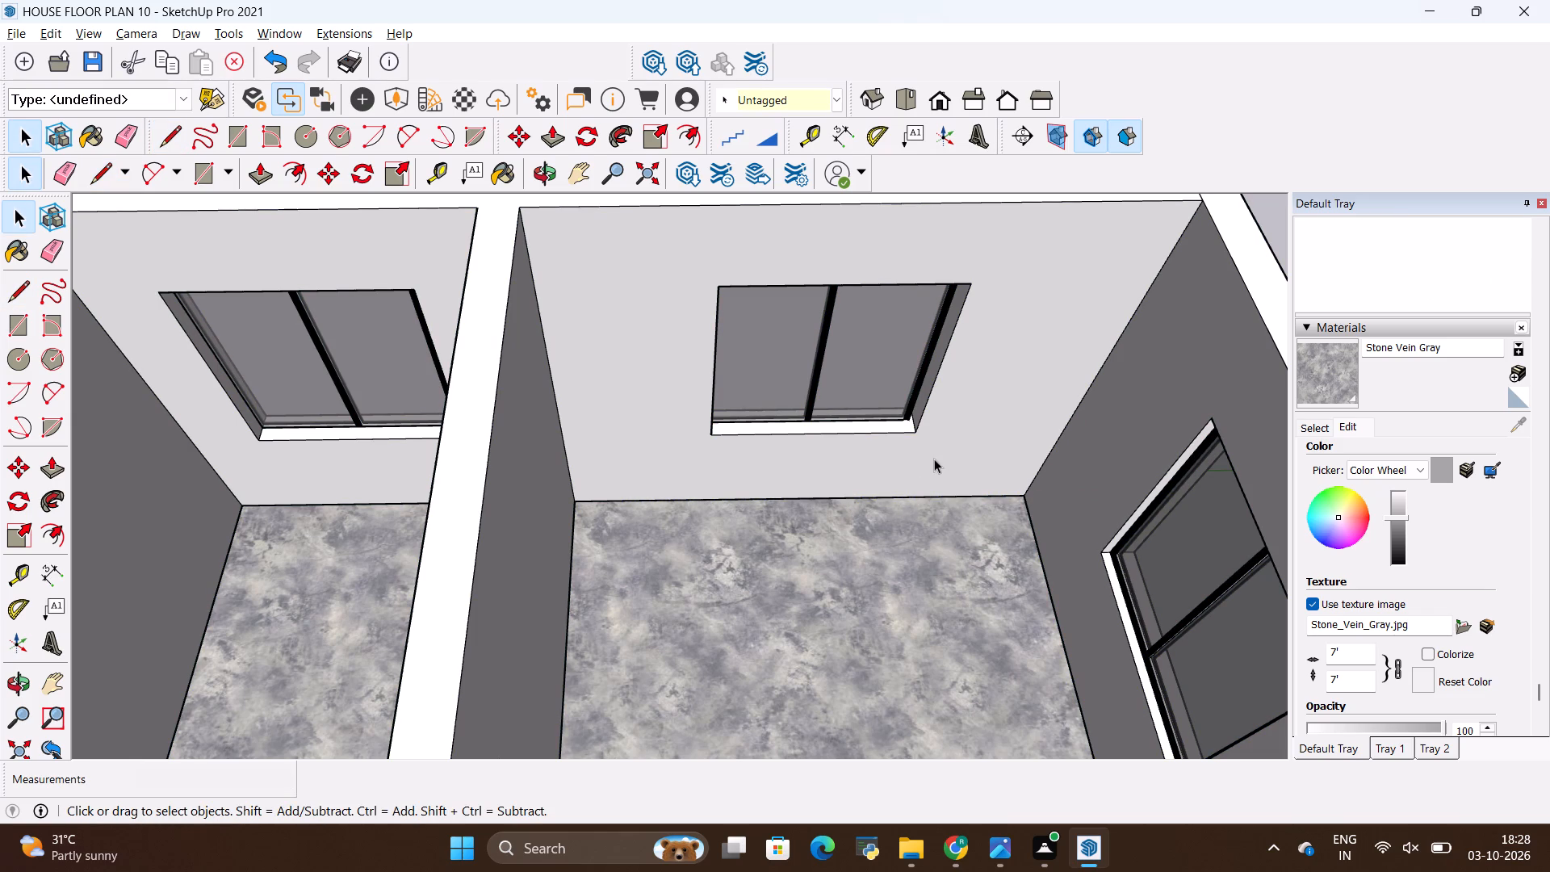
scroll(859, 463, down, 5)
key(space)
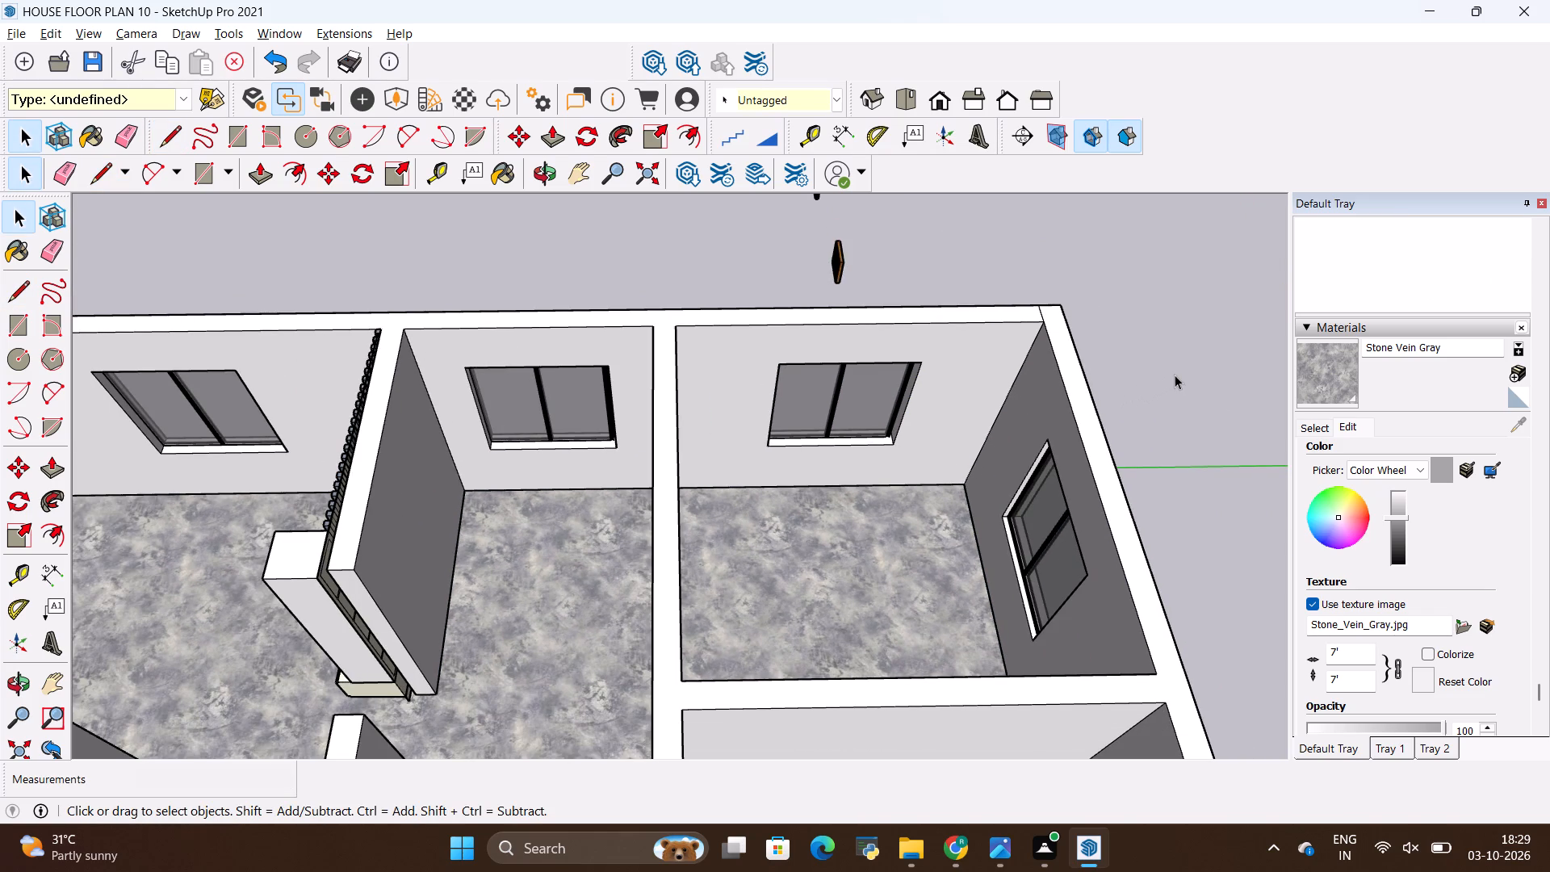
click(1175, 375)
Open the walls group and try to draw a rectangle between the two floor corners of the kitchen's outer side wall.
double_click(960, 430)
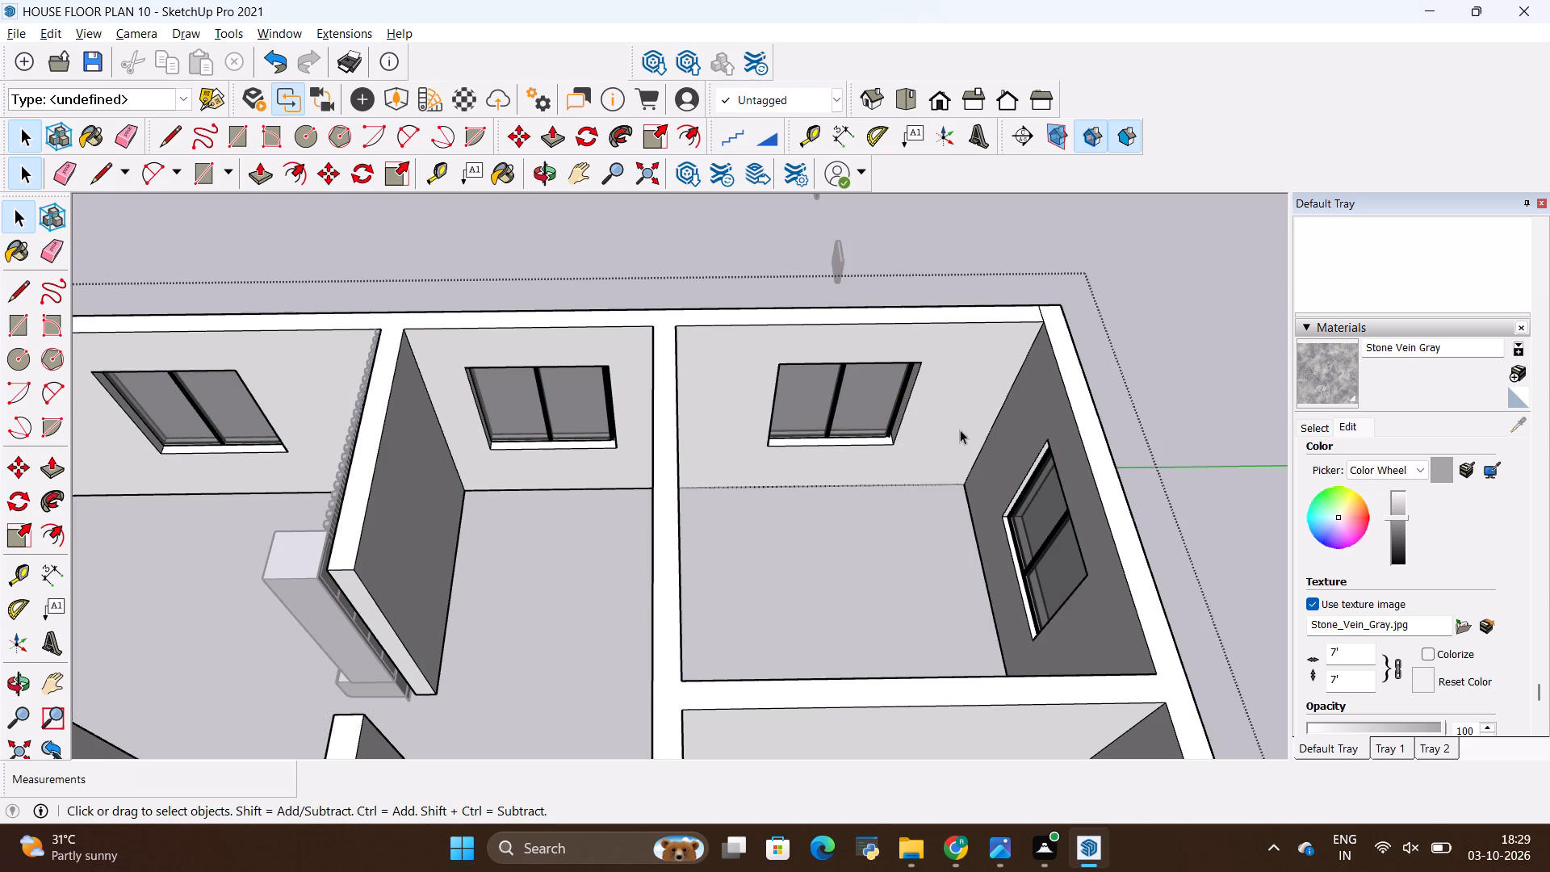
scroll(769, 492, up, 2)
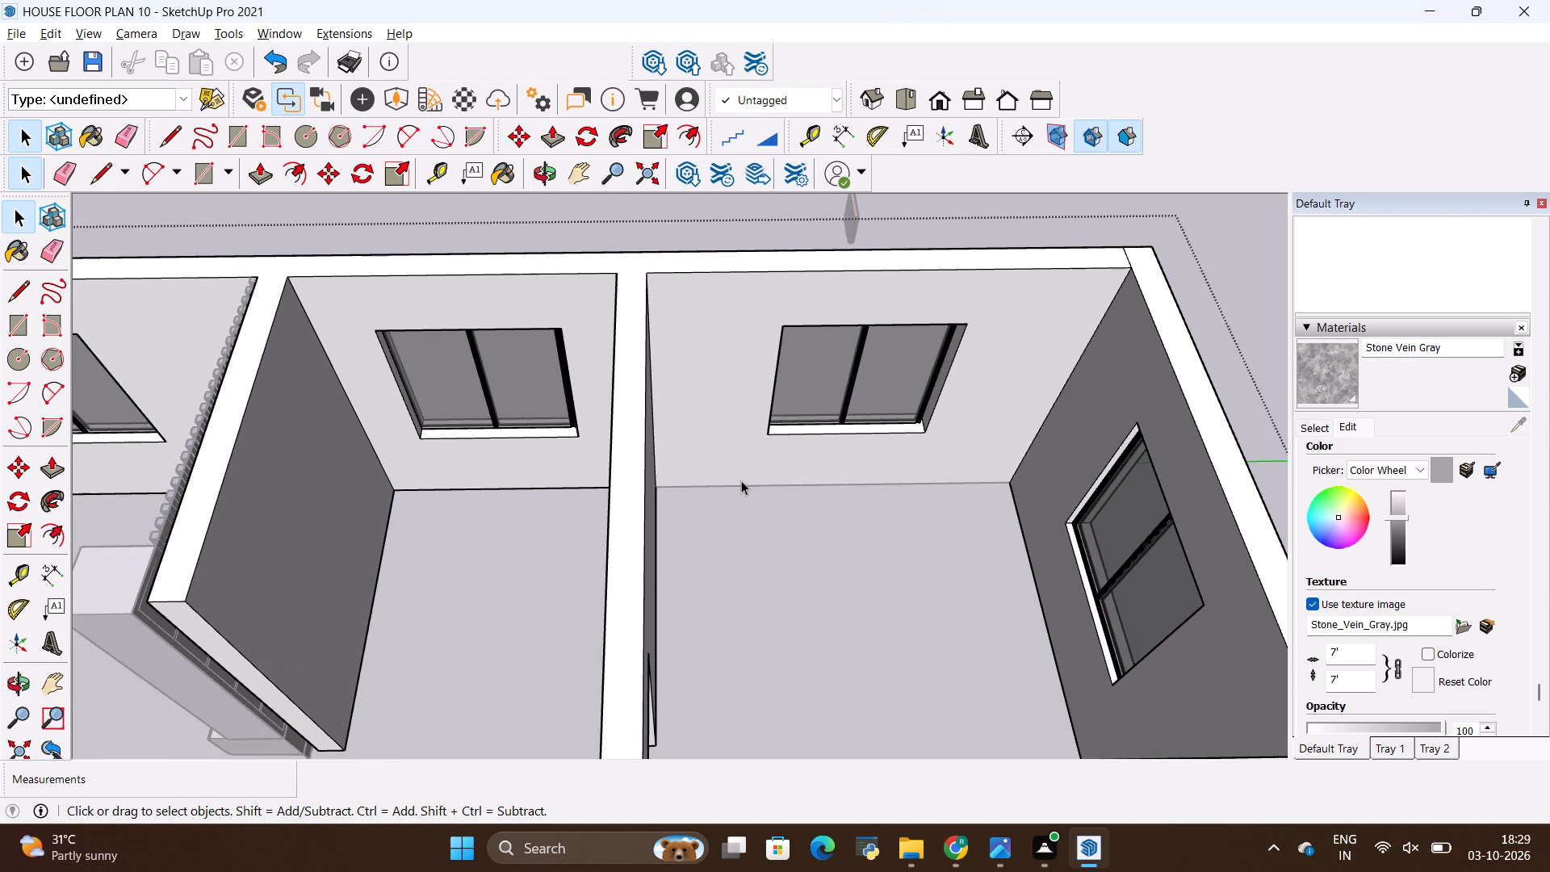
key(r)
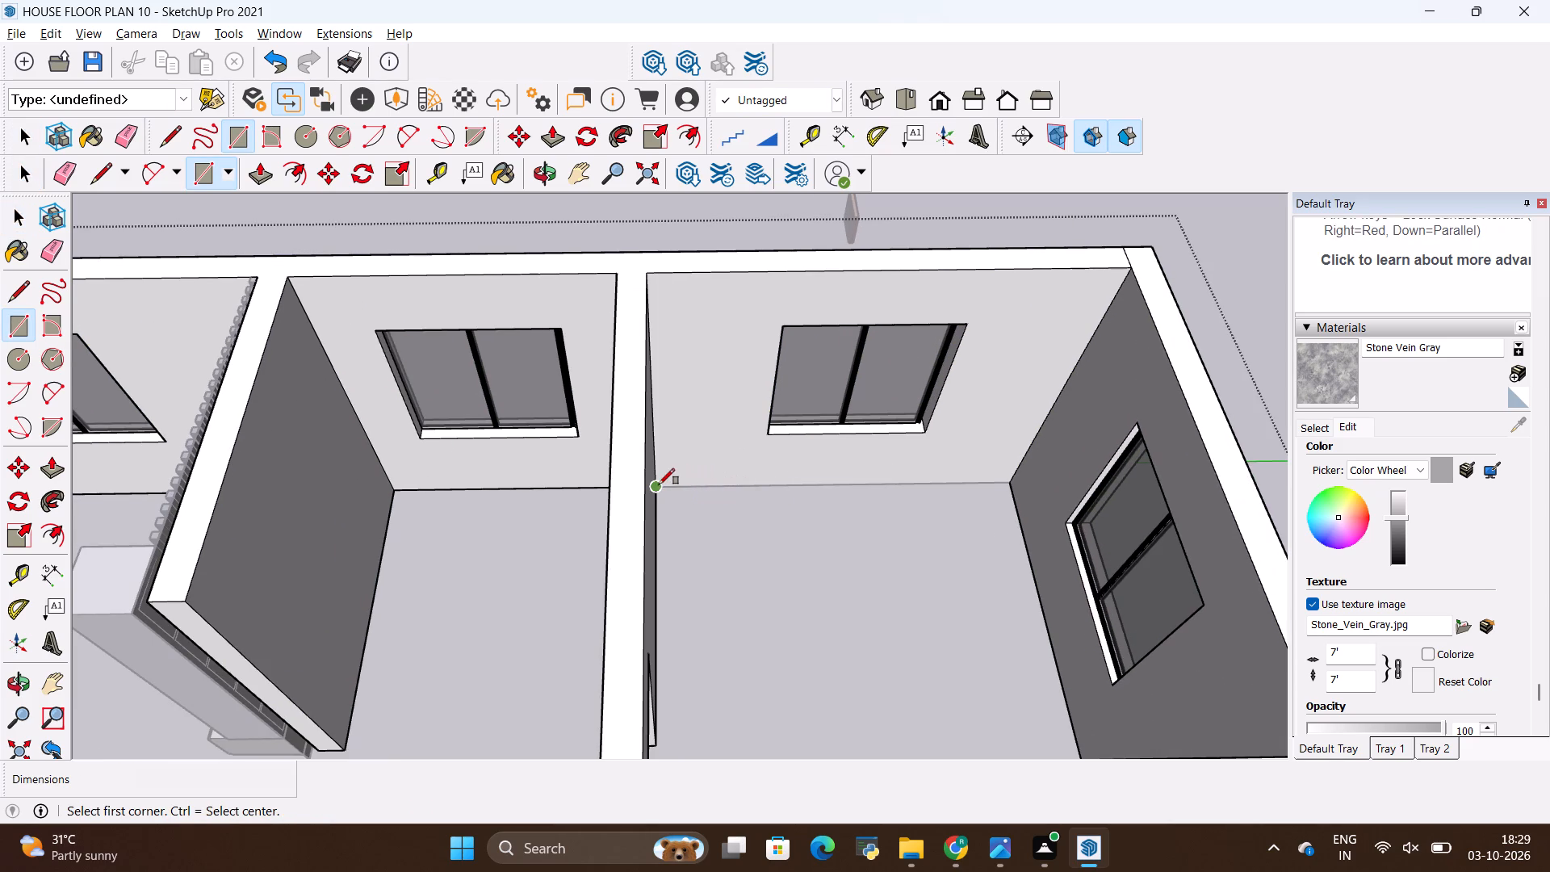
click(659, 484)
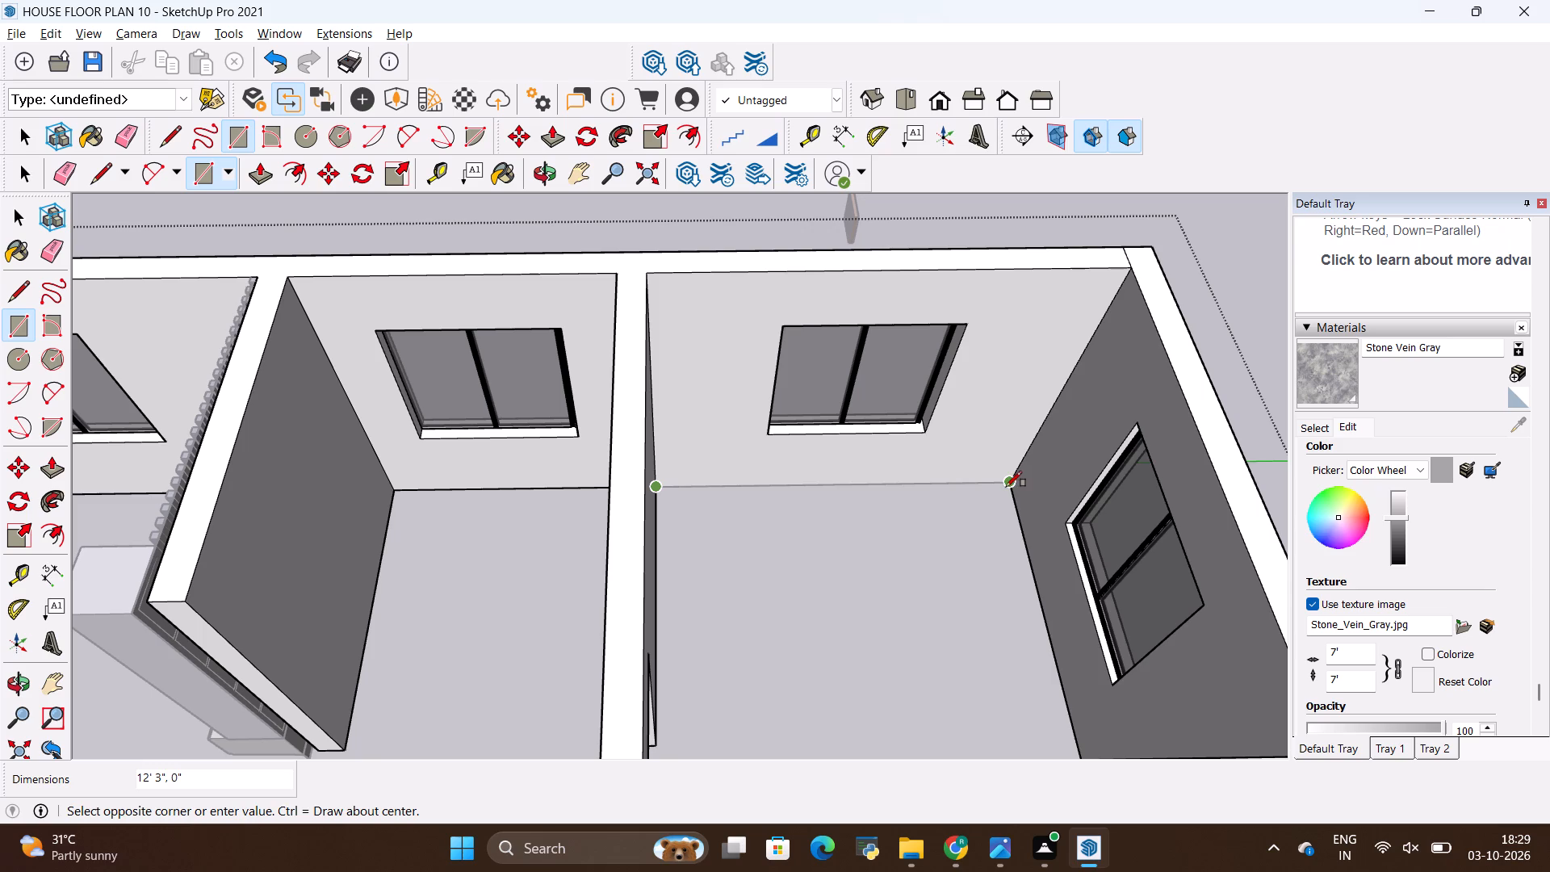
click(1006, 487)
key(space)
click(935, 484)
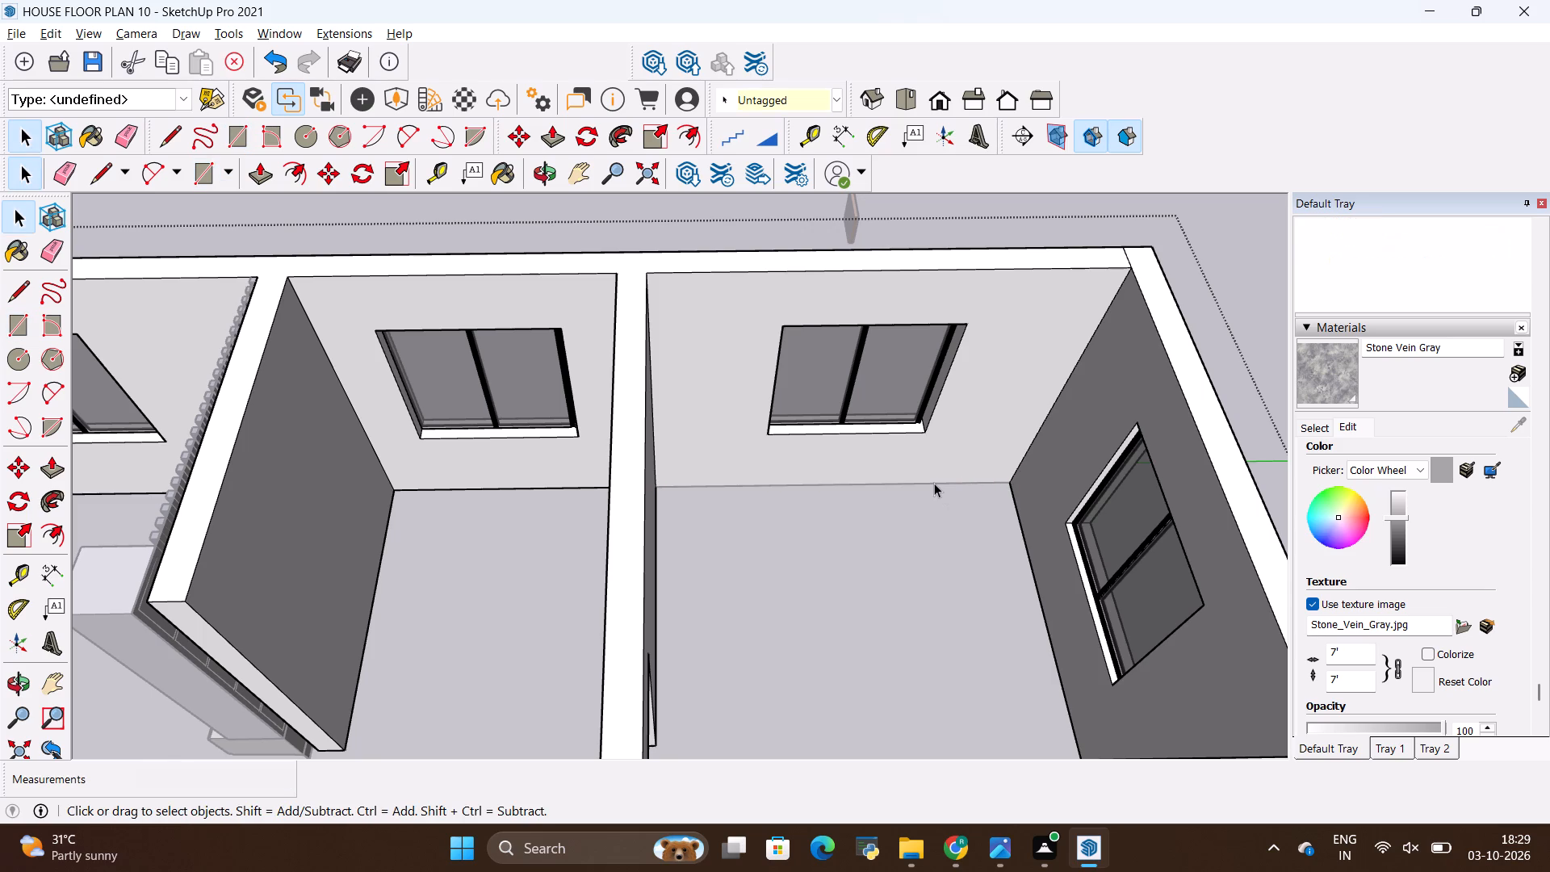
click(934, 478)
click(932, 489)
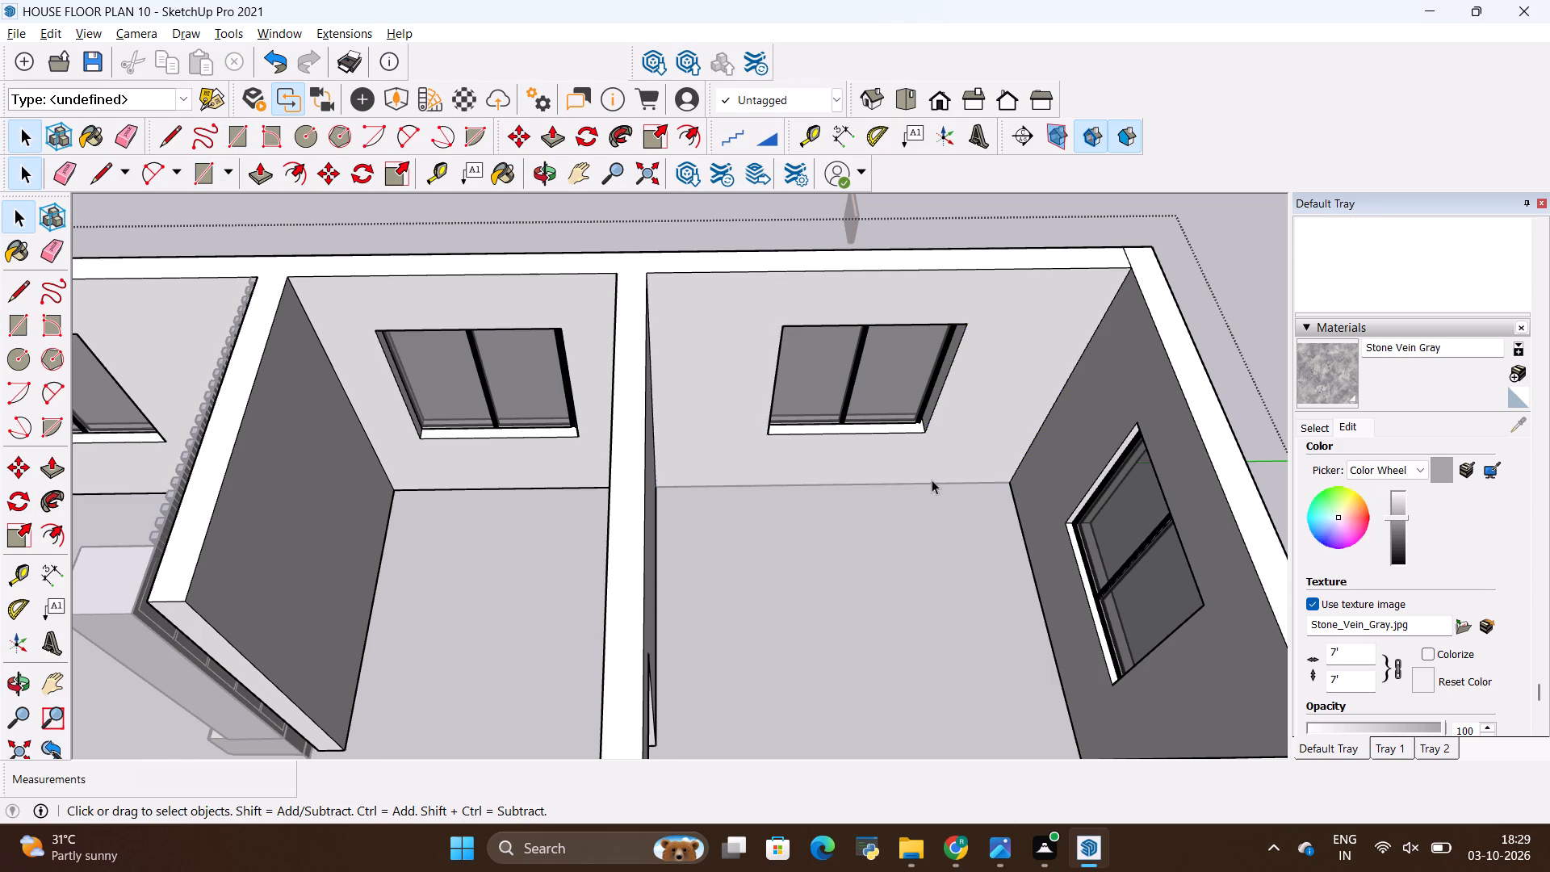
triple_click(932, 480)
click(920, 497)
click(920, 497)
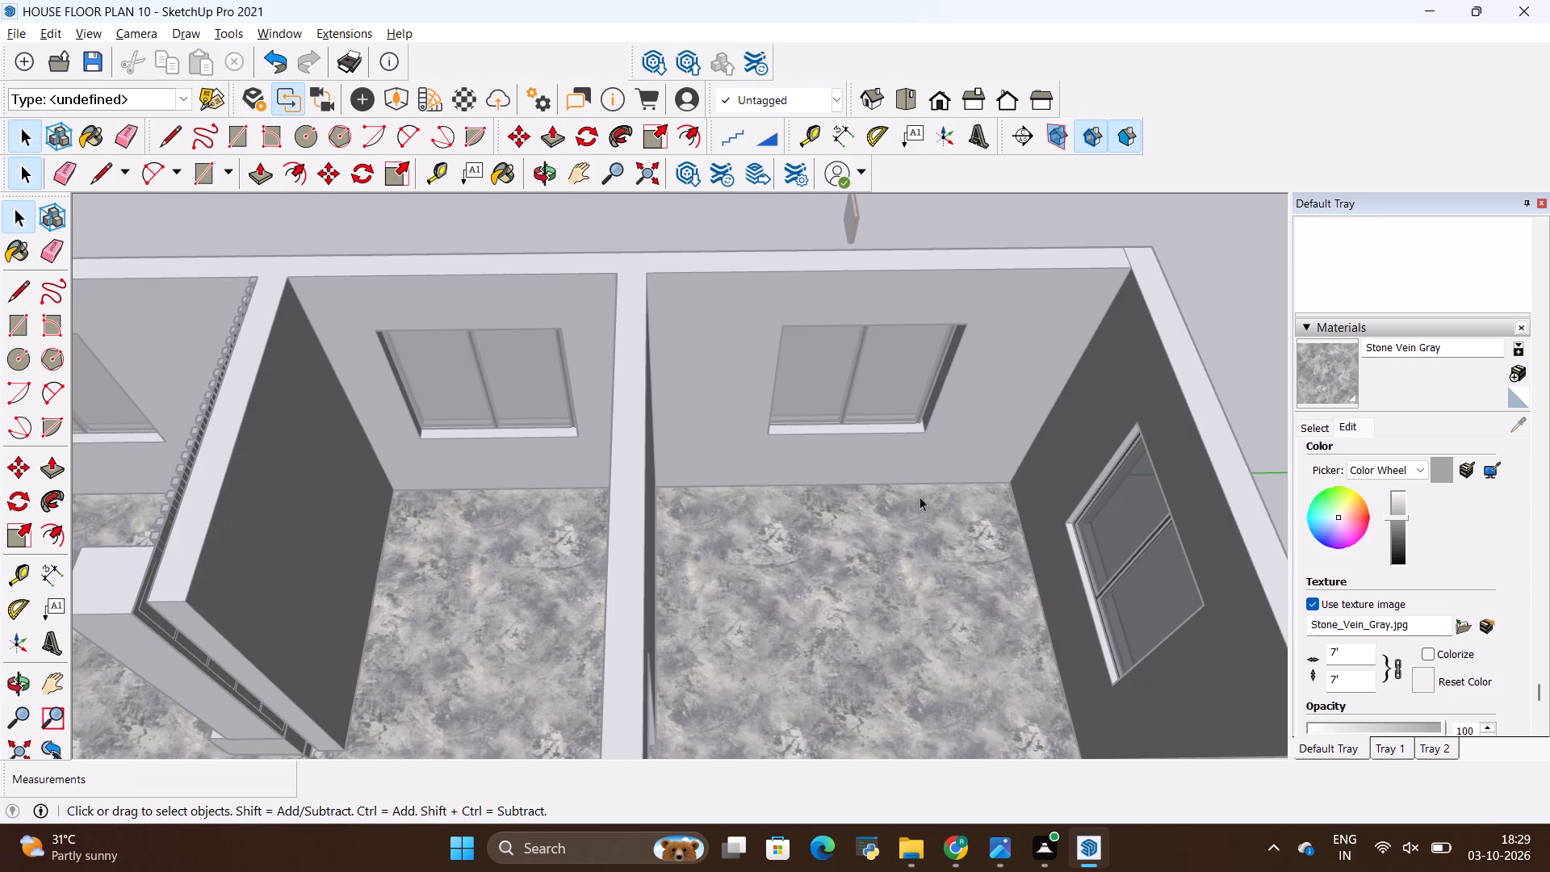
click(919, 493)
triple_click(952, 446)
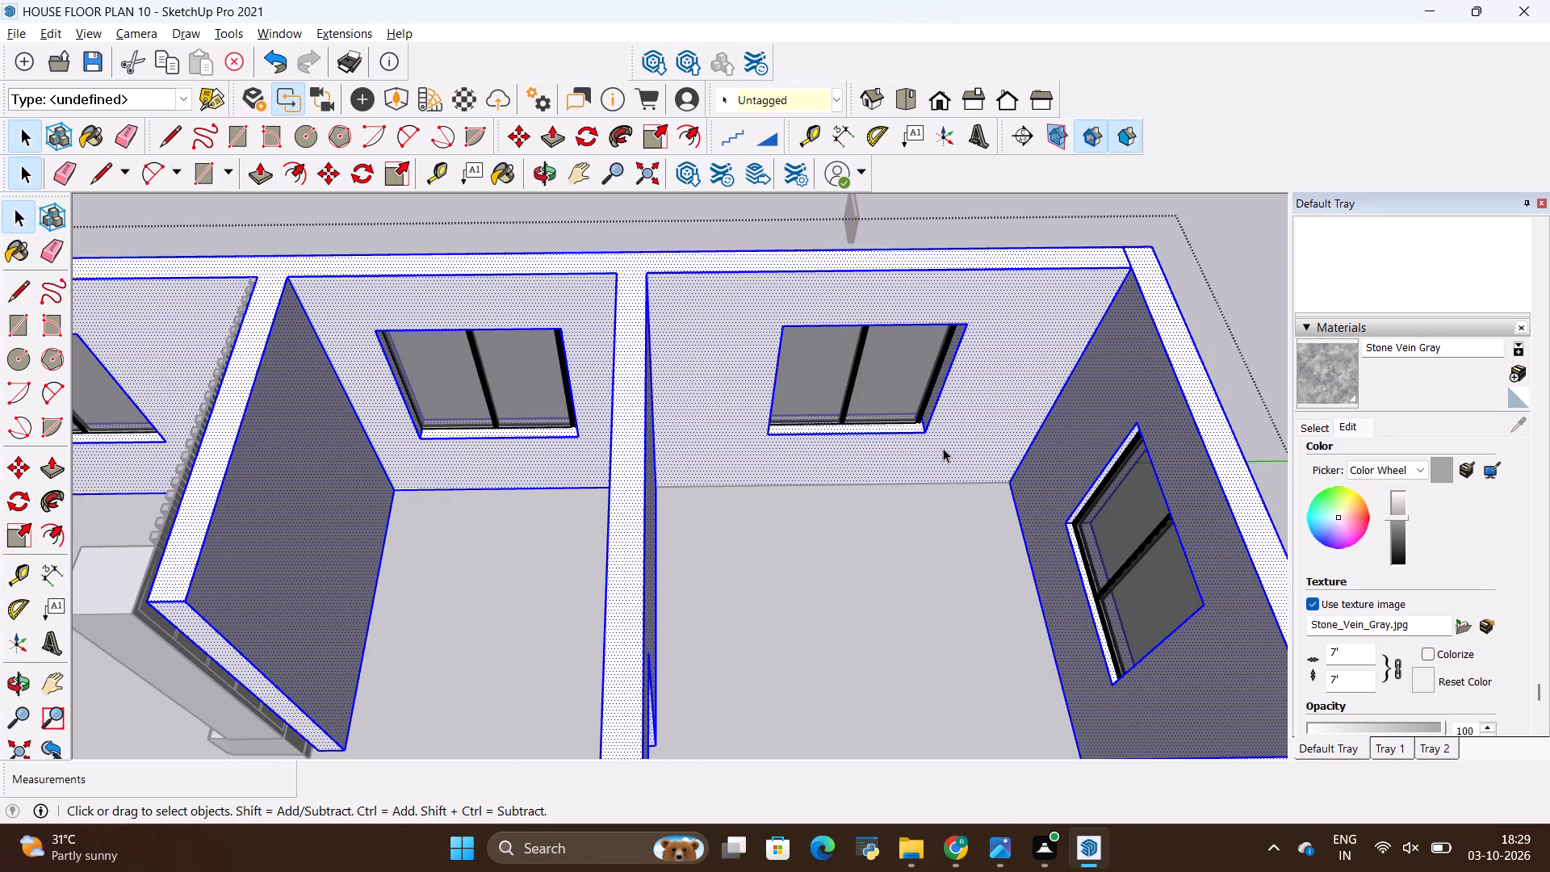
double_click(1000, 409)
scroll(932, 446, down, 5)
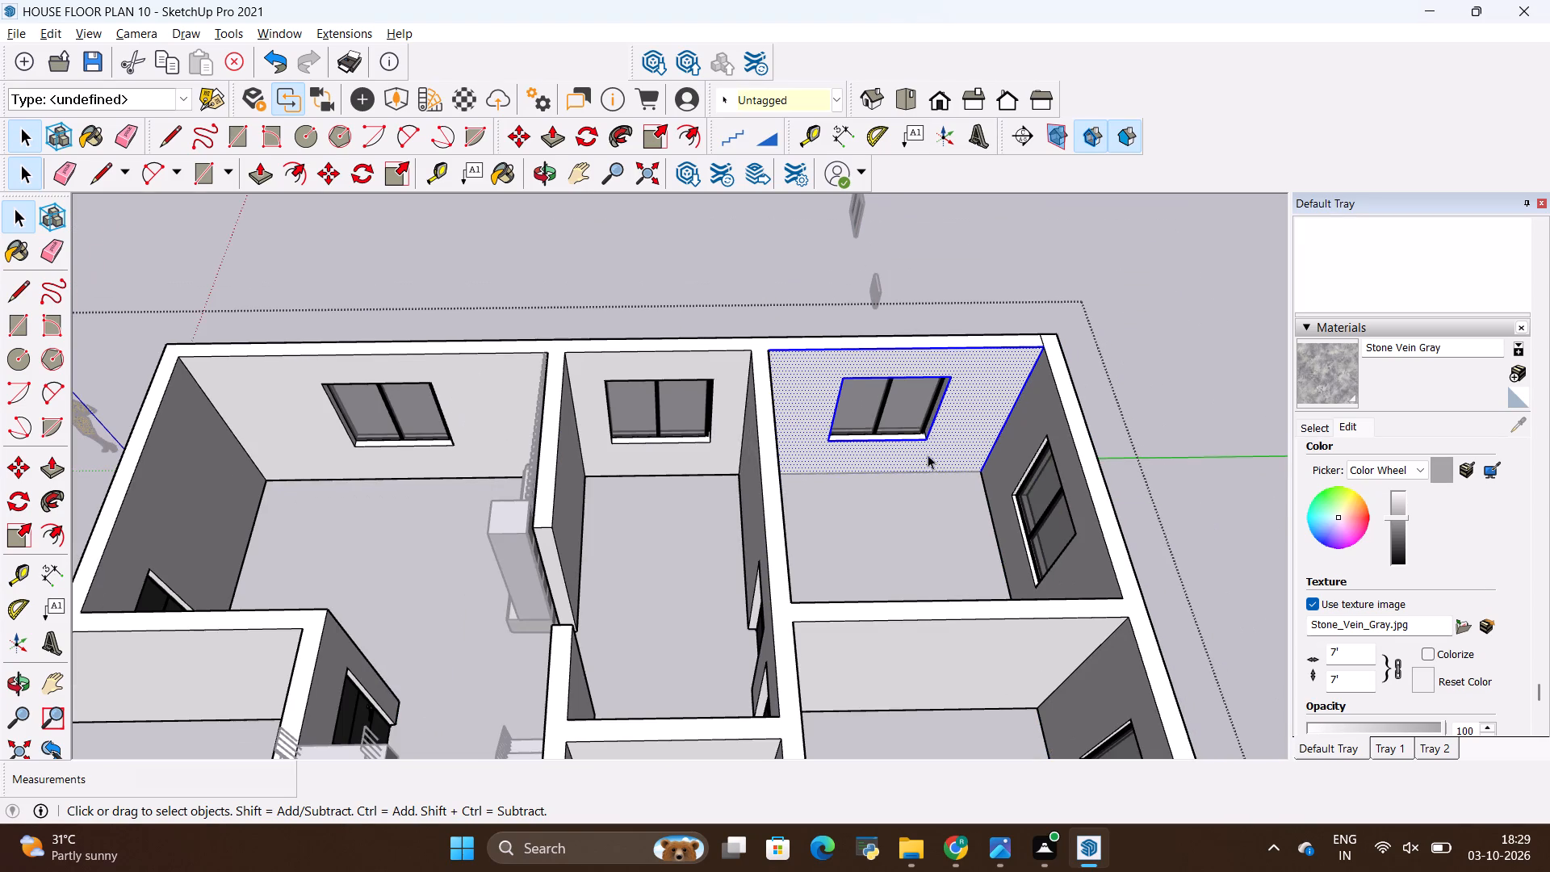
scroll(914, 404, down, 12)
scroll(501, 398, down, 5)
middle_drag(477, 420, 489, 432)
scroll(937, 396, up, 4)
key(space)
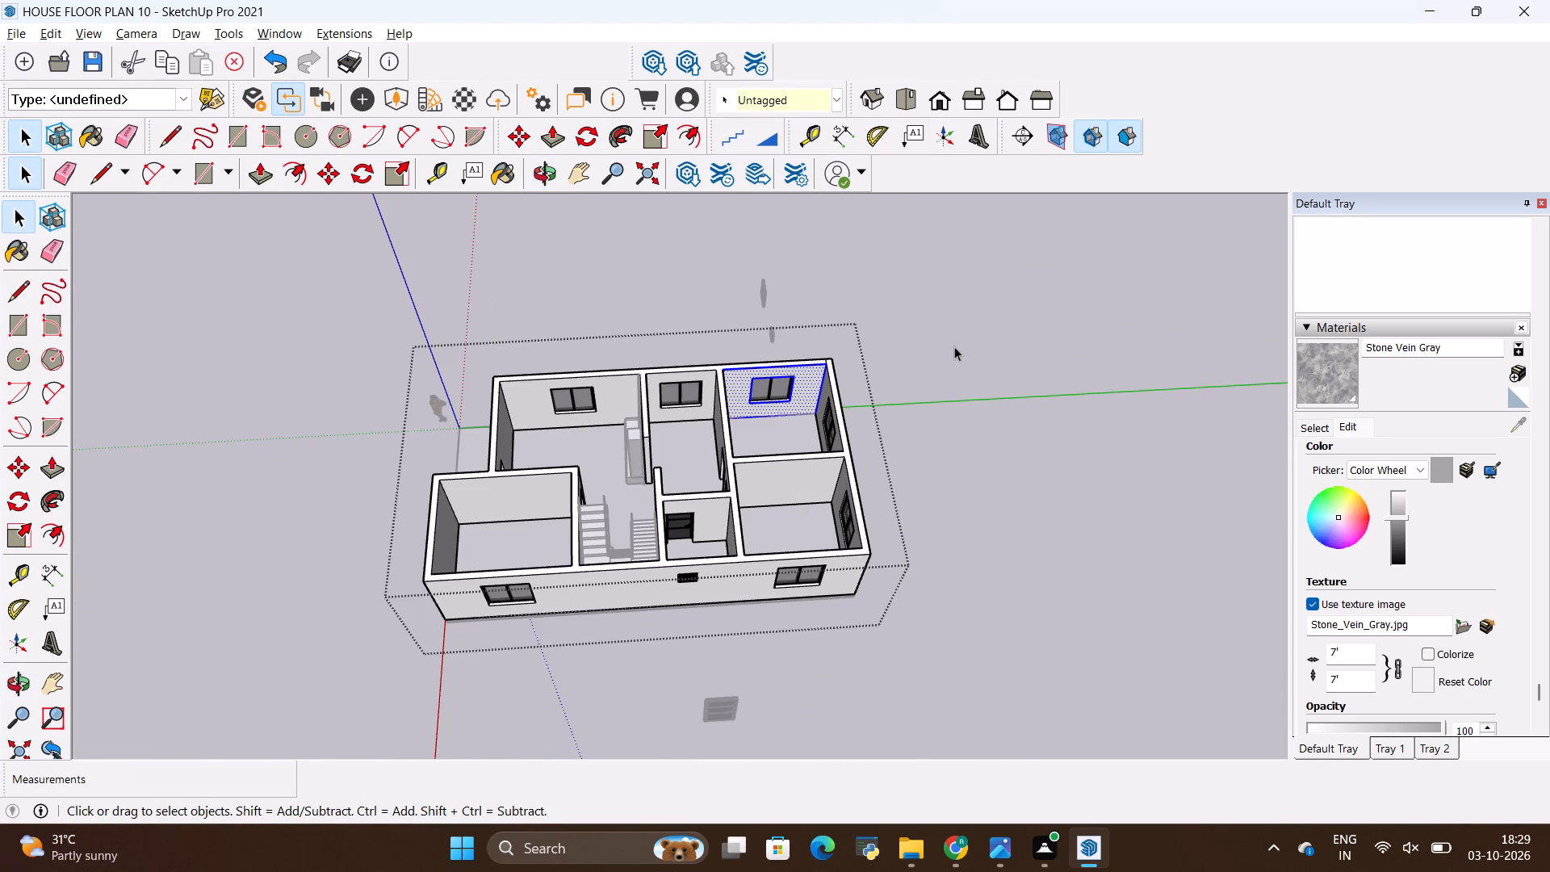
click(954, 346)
Inside the walls group, draw a line about 12' 3 5/8" long along the floor edge of the kitchen's outer side wall, corner to corner.
scroll(712, 358, up, 9)
middle_drag(828, 446, 775, 417)
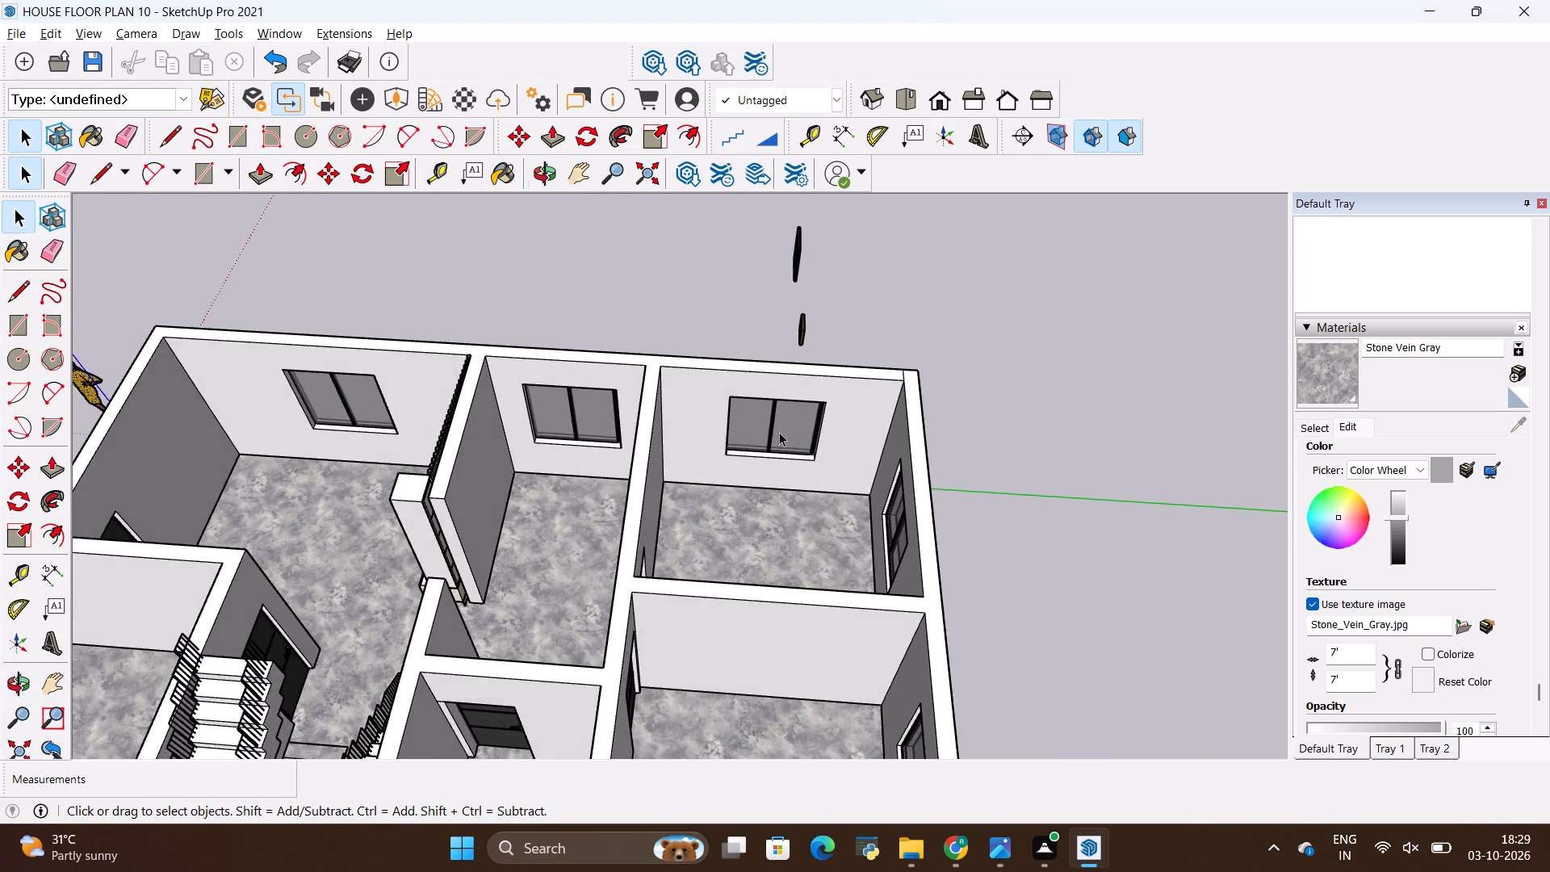
scroll(781, 472, up, 7)
click(792, 504)
double_click(792, 502)
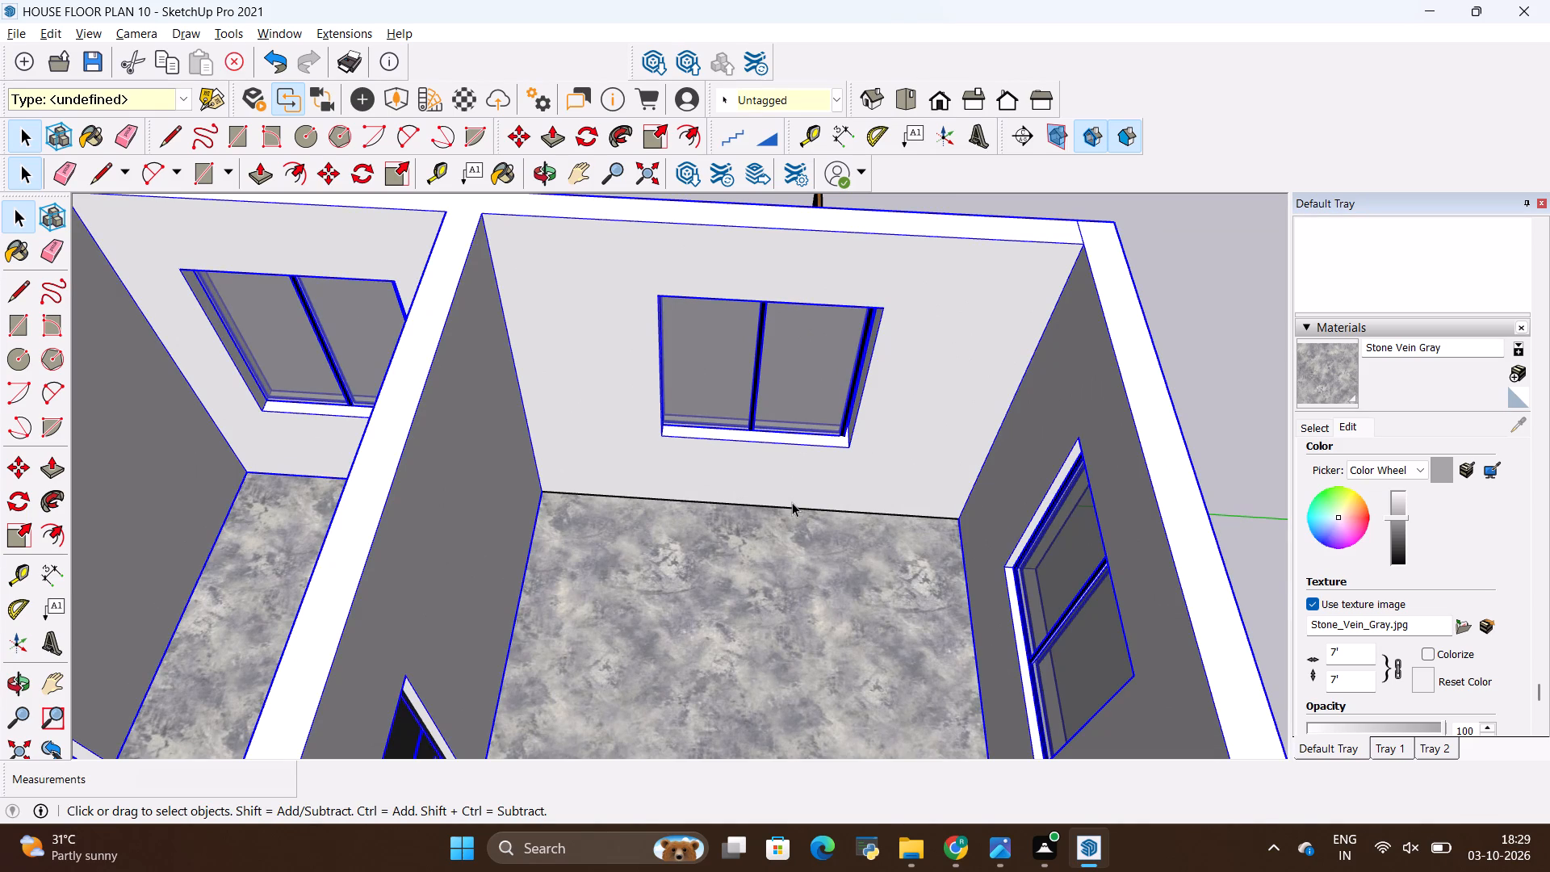
triple_click(787, 483)
click(789, 484)
scroll(723, 462, up, 6)
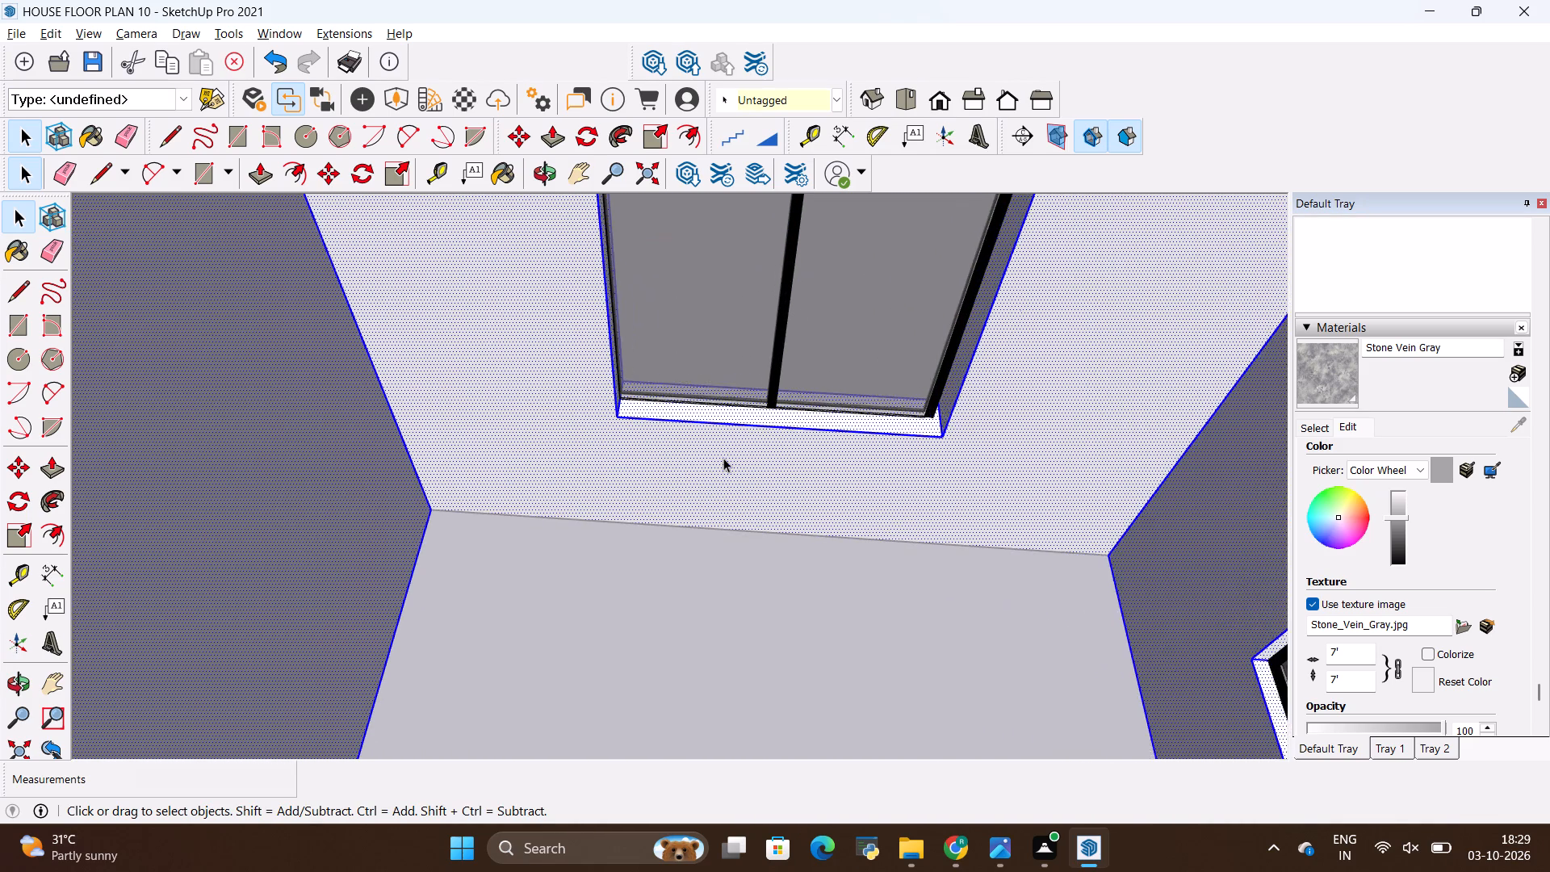
scroll(723, 458, up, 2)
click(739, 459)
double_click(741, 451)
click(715, 446)
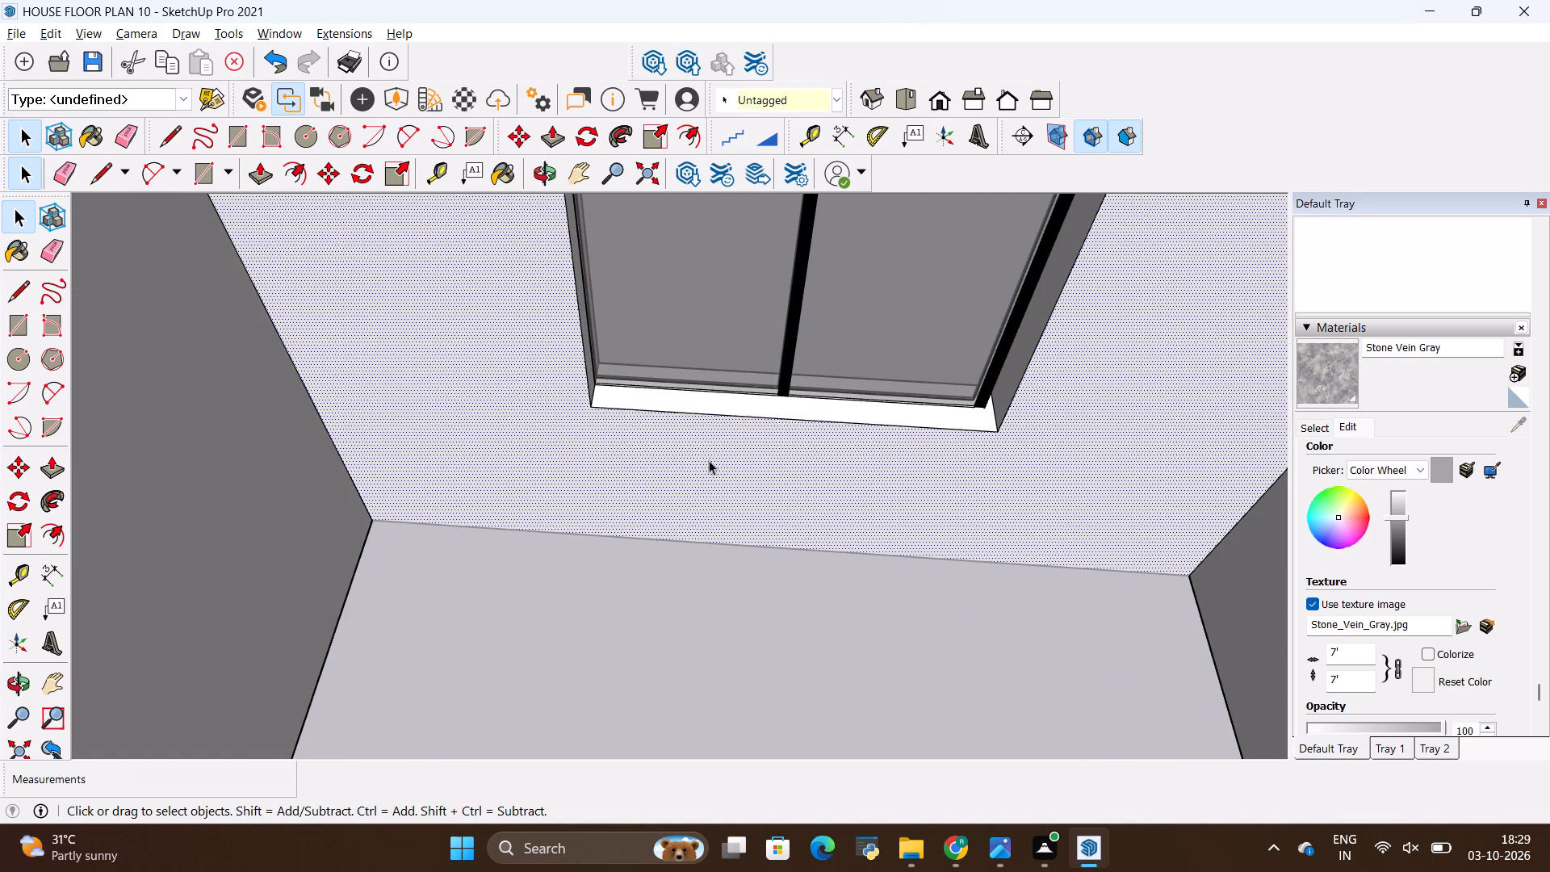
scroll(709, 467, down, 10)
scroll(711, 461, up, 9)
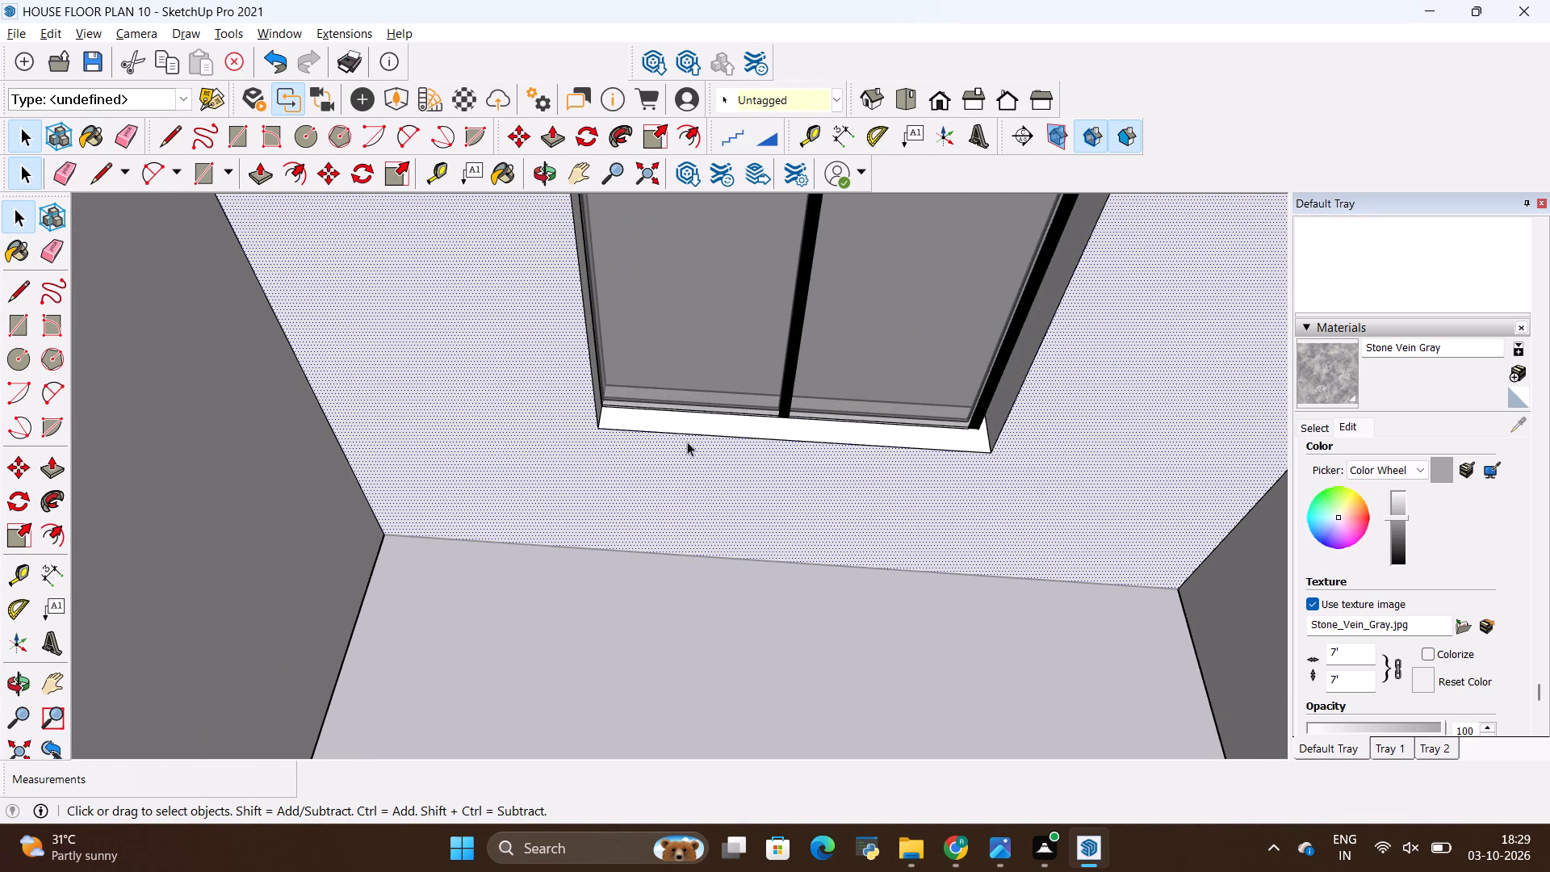
key(l)
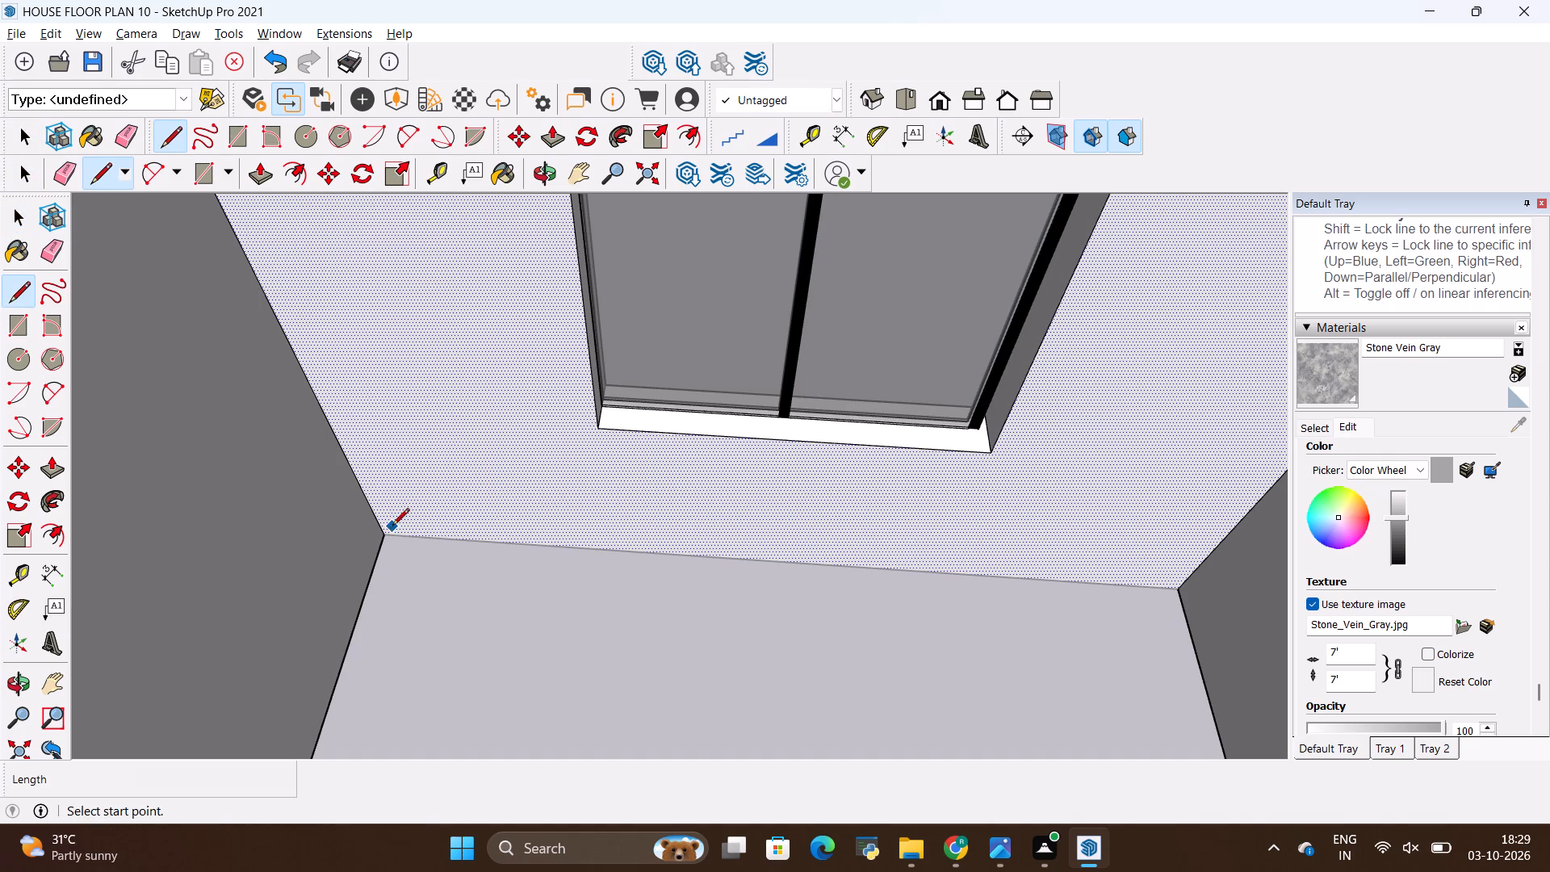
click(380, 536)
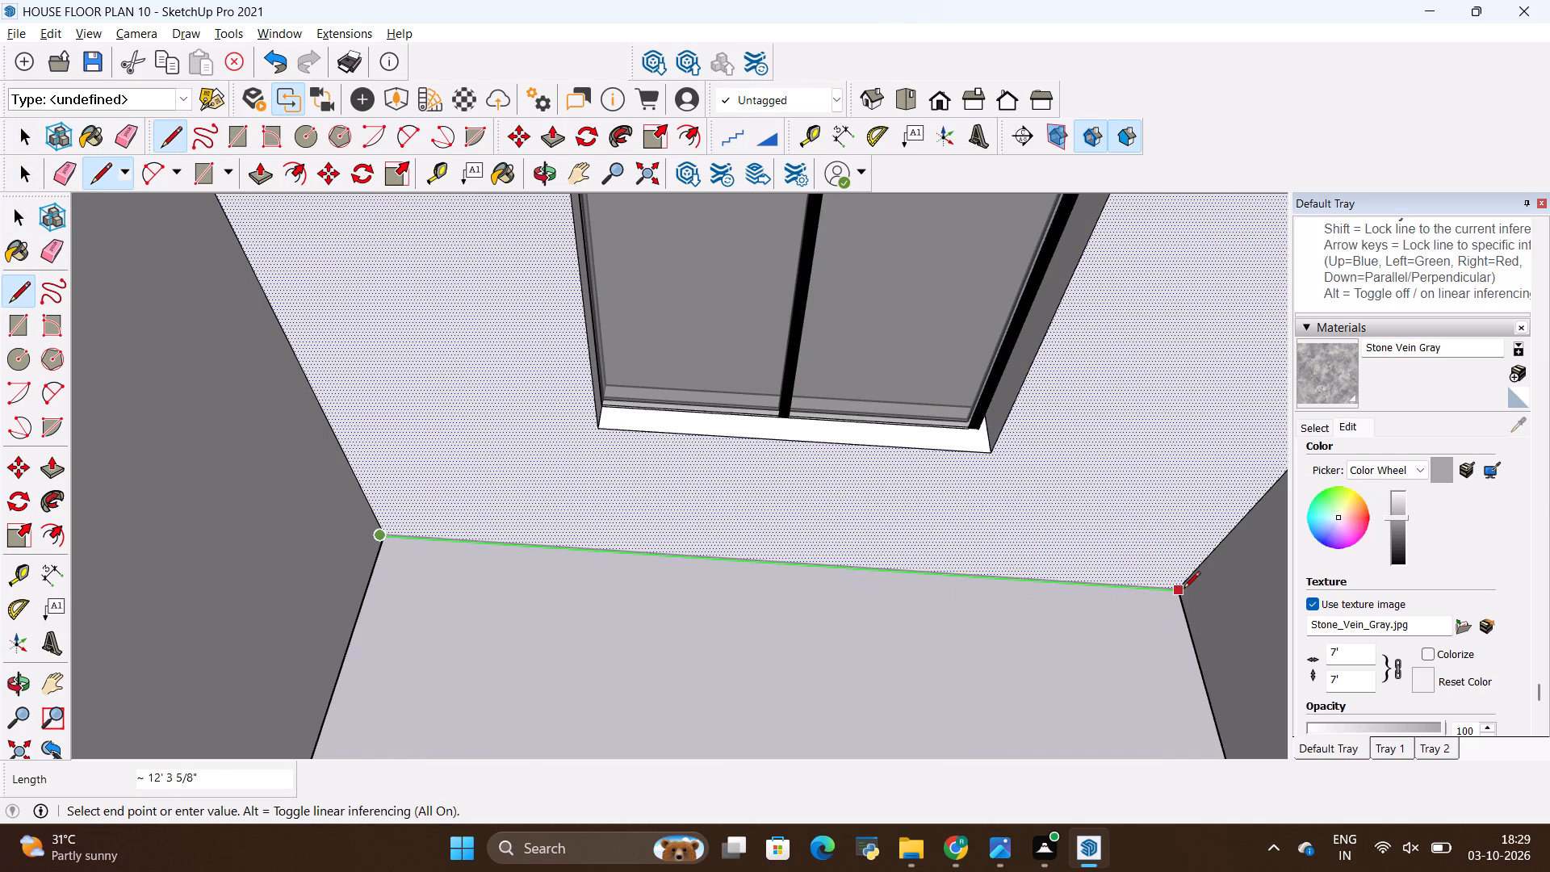
click(1183, 589)
scroll(903, 559, up, 3)
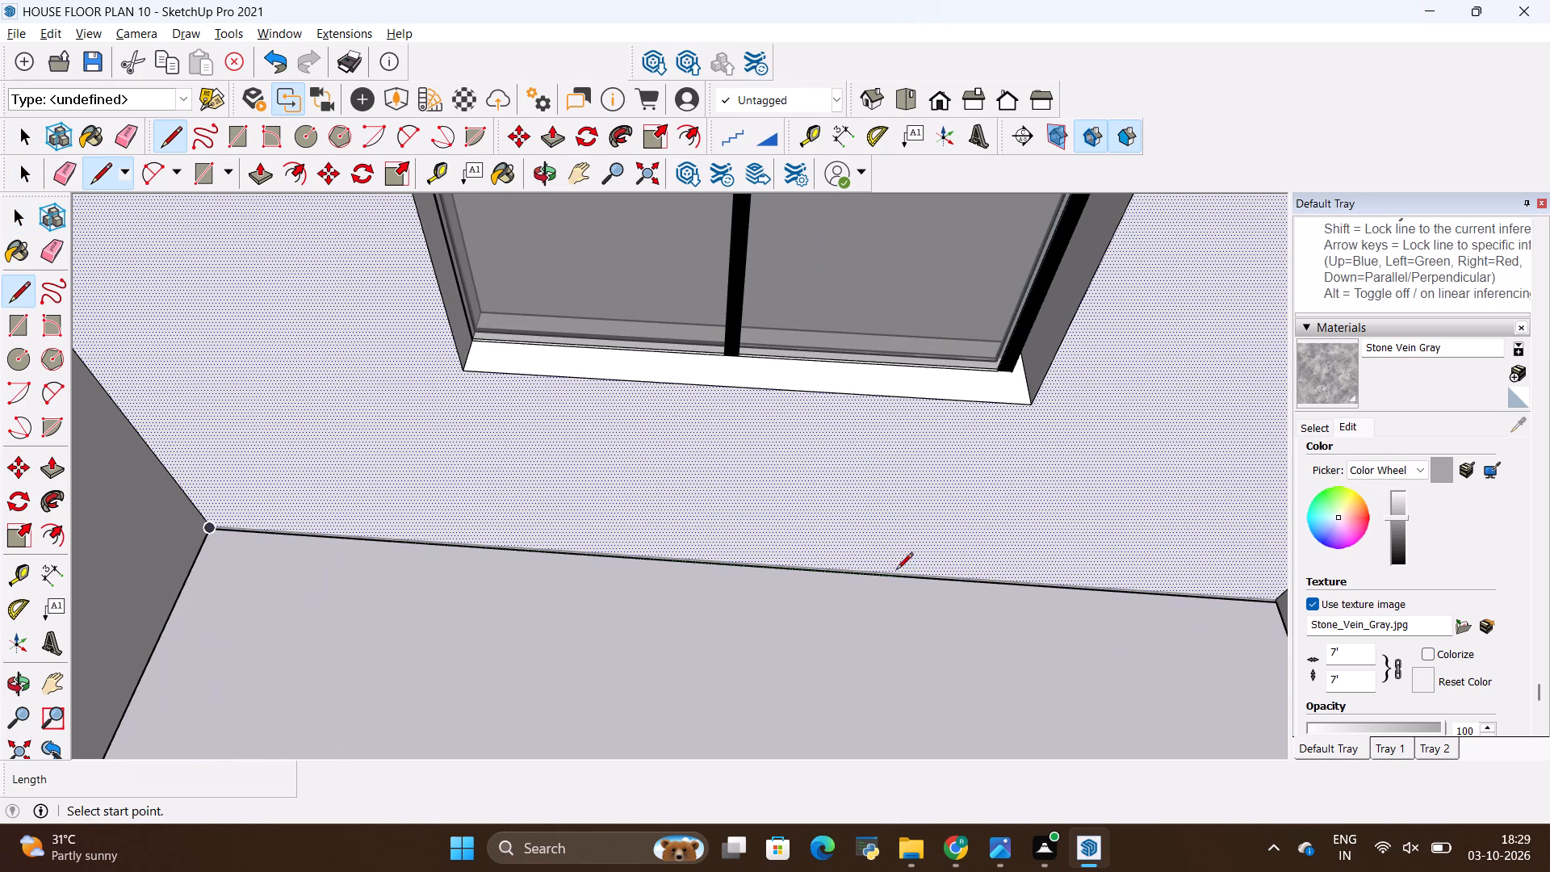
Move the line on the floor edge of the kitchen's outer side wall 2' into the room, forming a floor strip.
key(space)
click(893, 569)
click(893, 574)
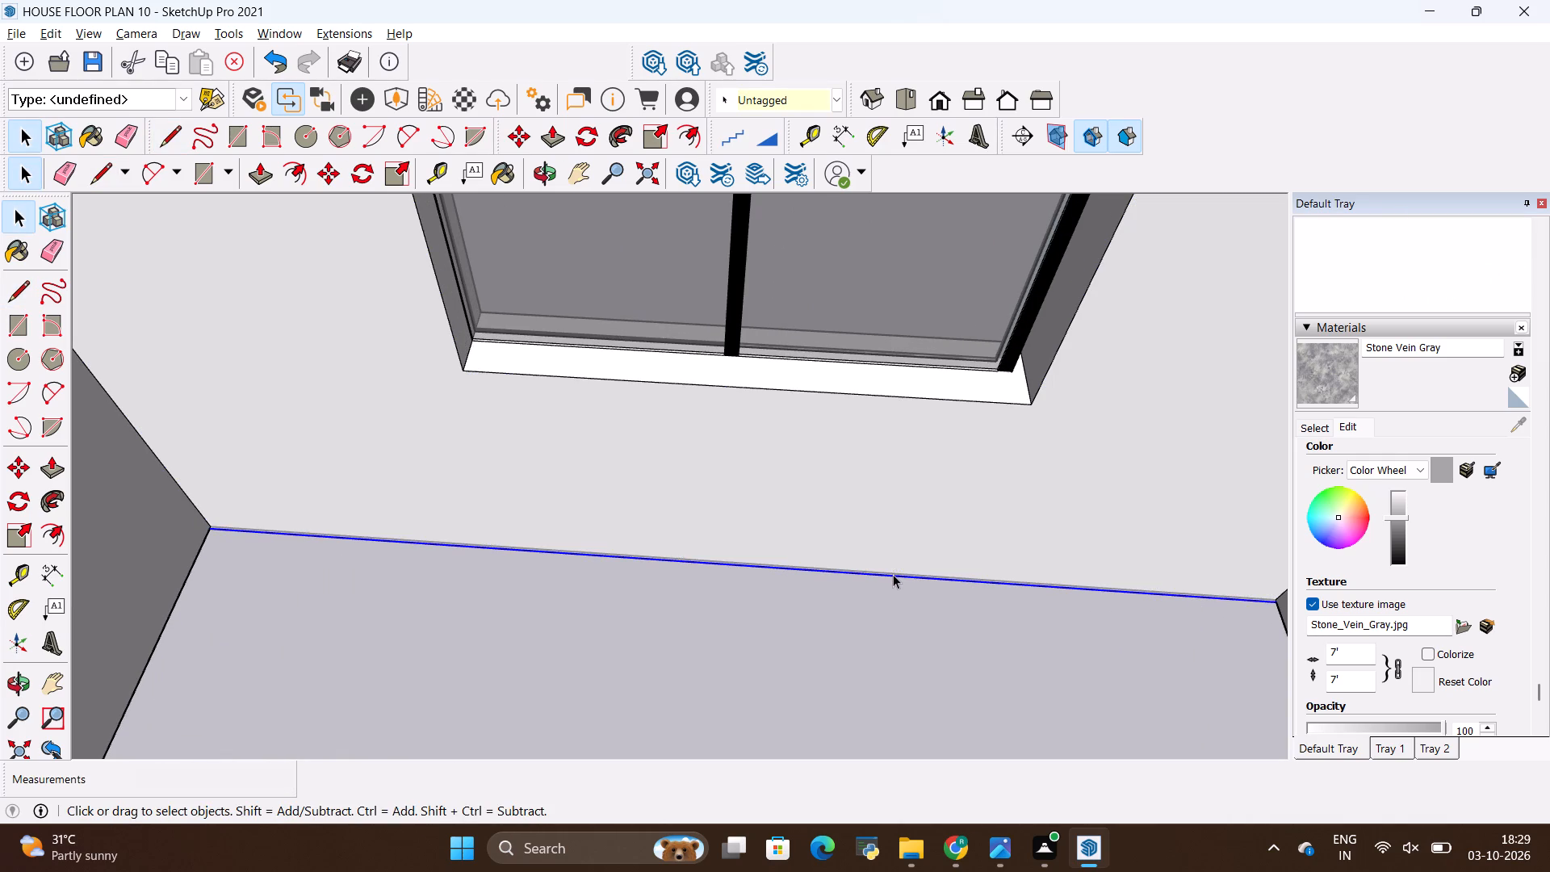
scroll(893, 574, down, 11)
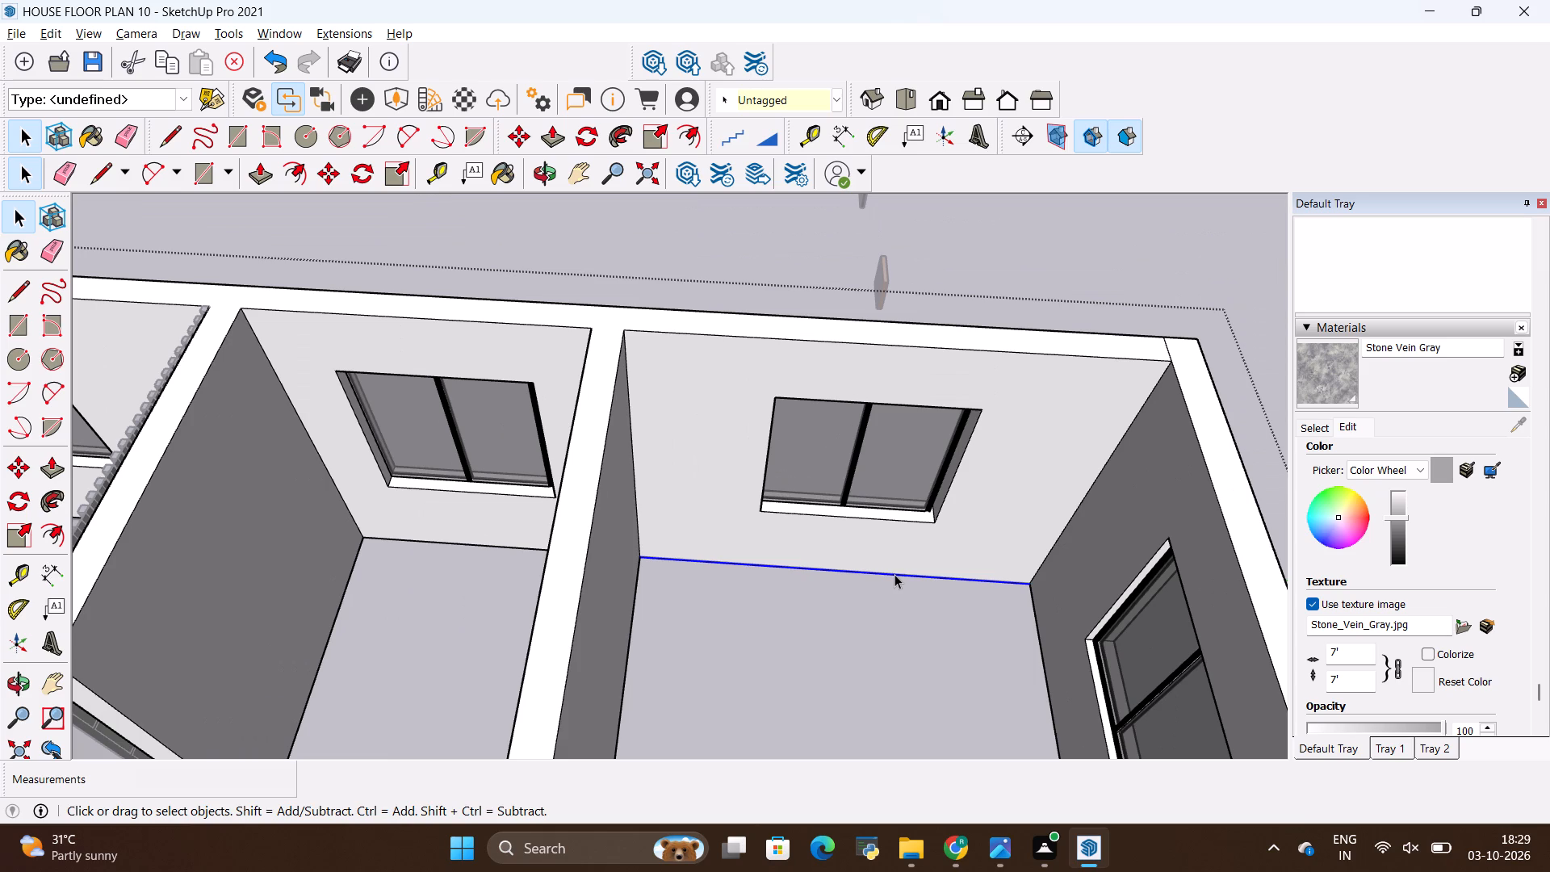
key(m)
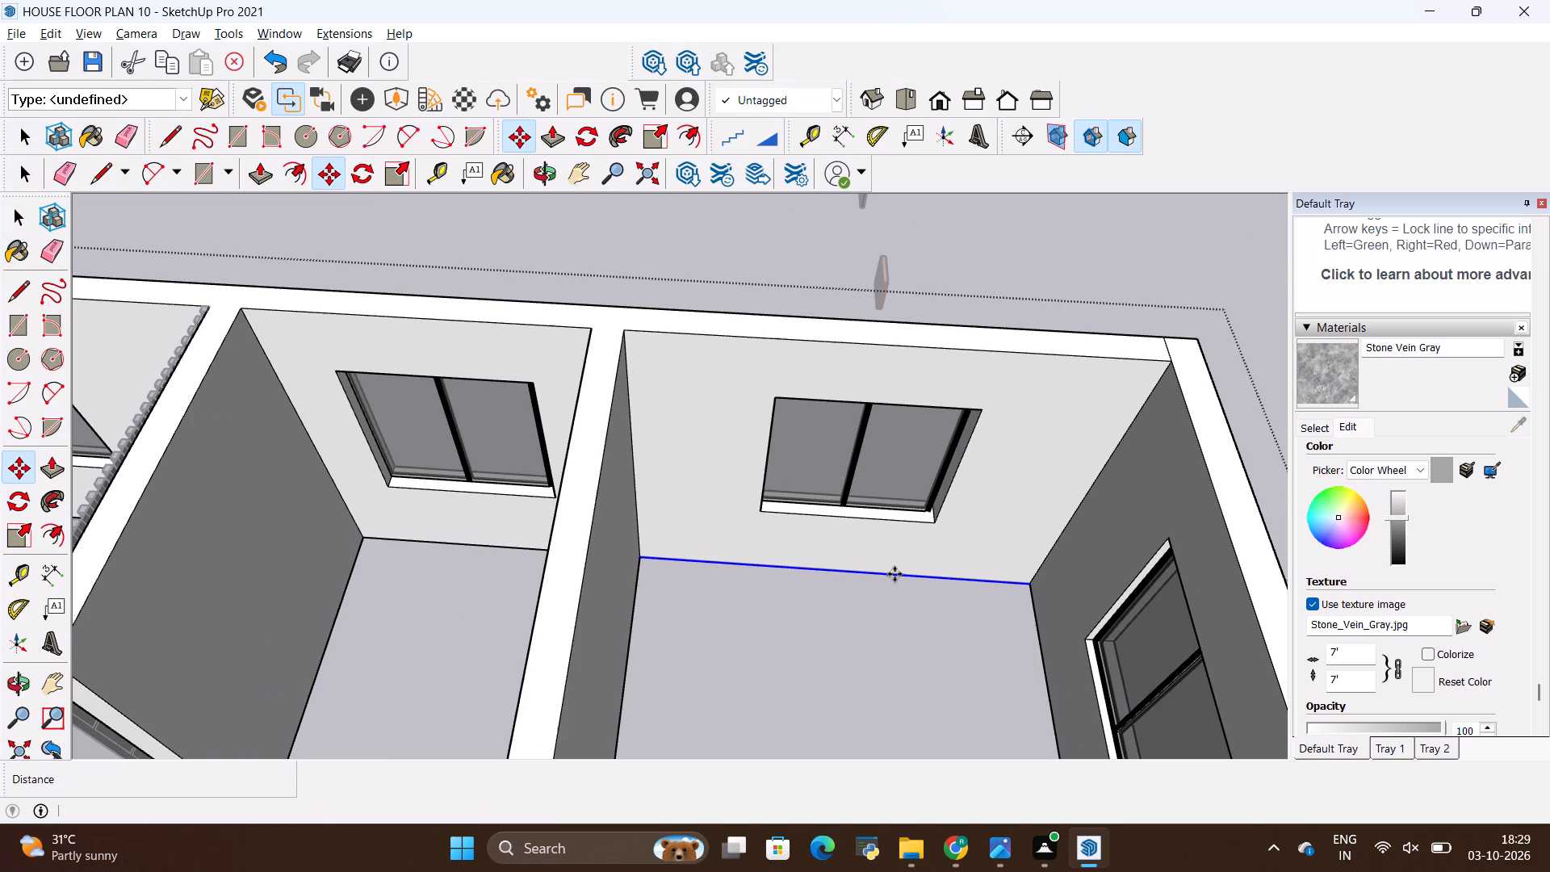
click(894, 574)
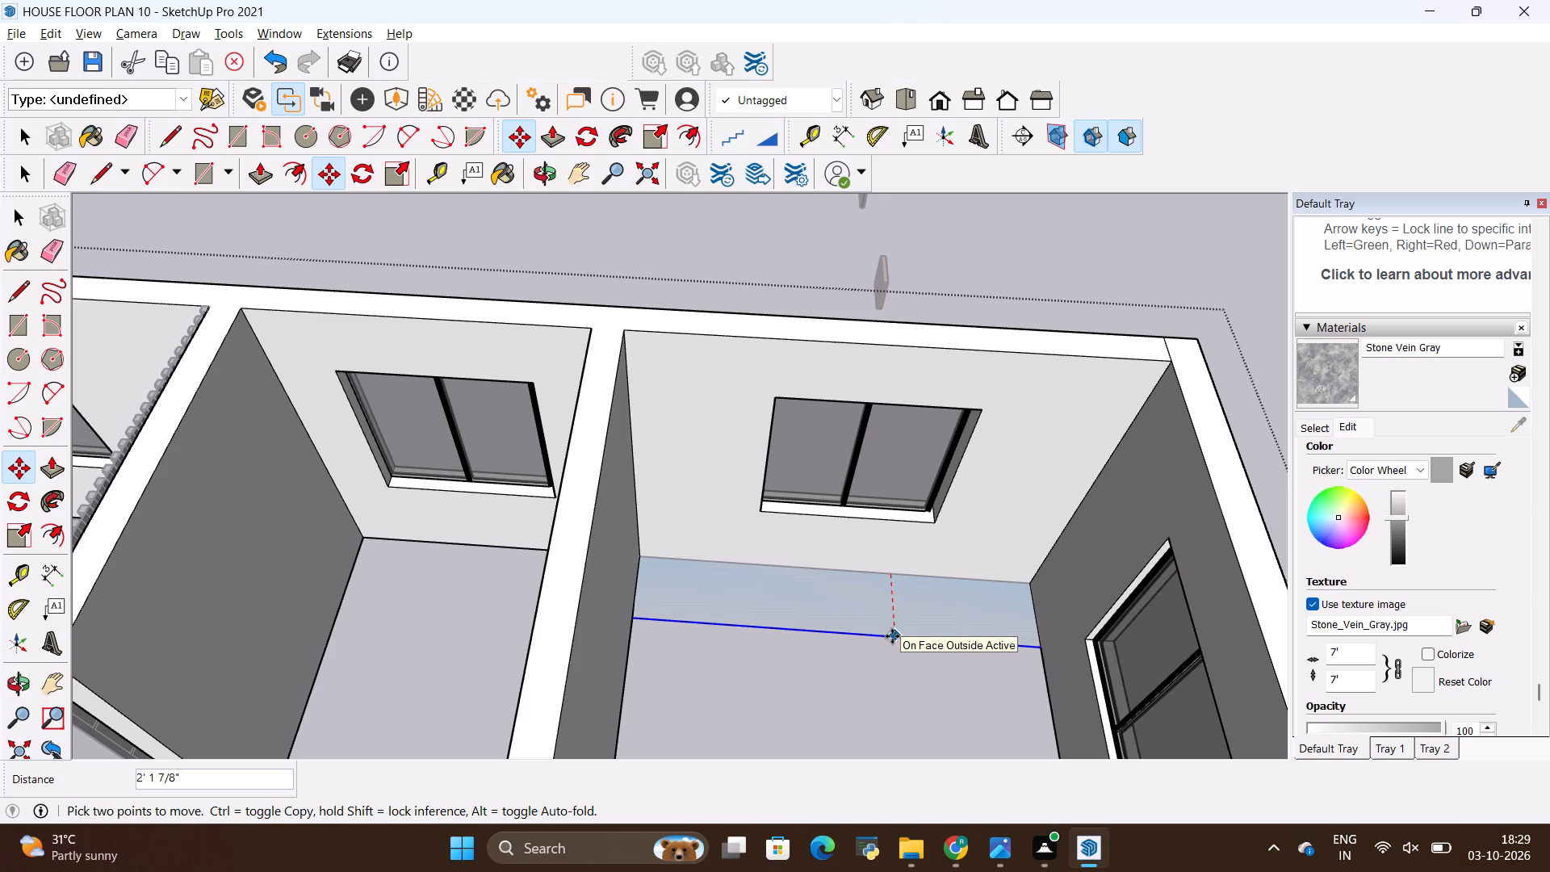
text(2')
key(Return)
key(Escape)
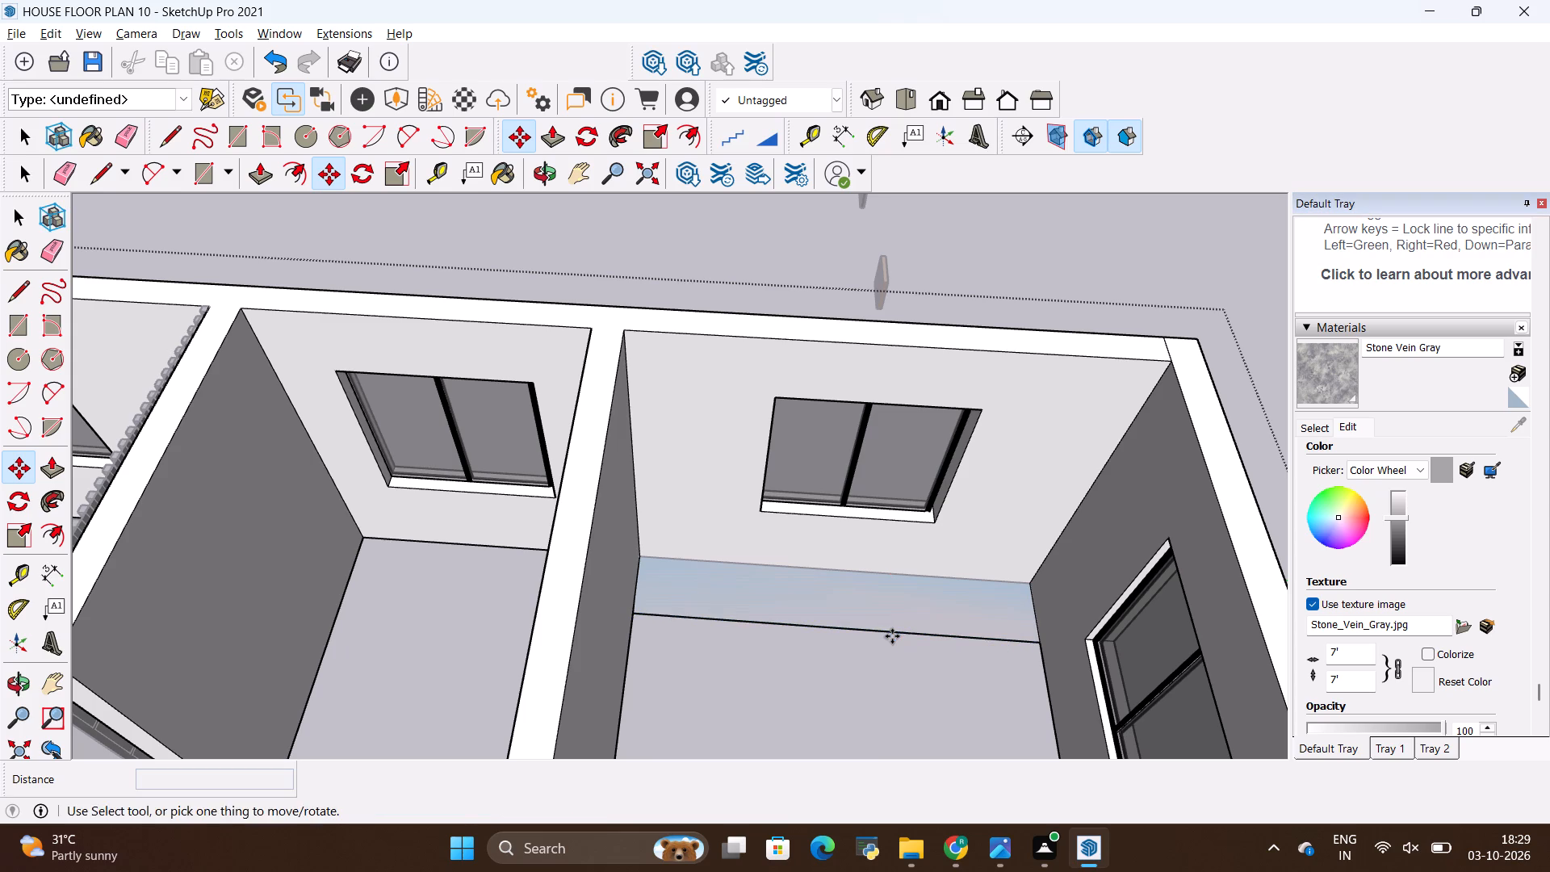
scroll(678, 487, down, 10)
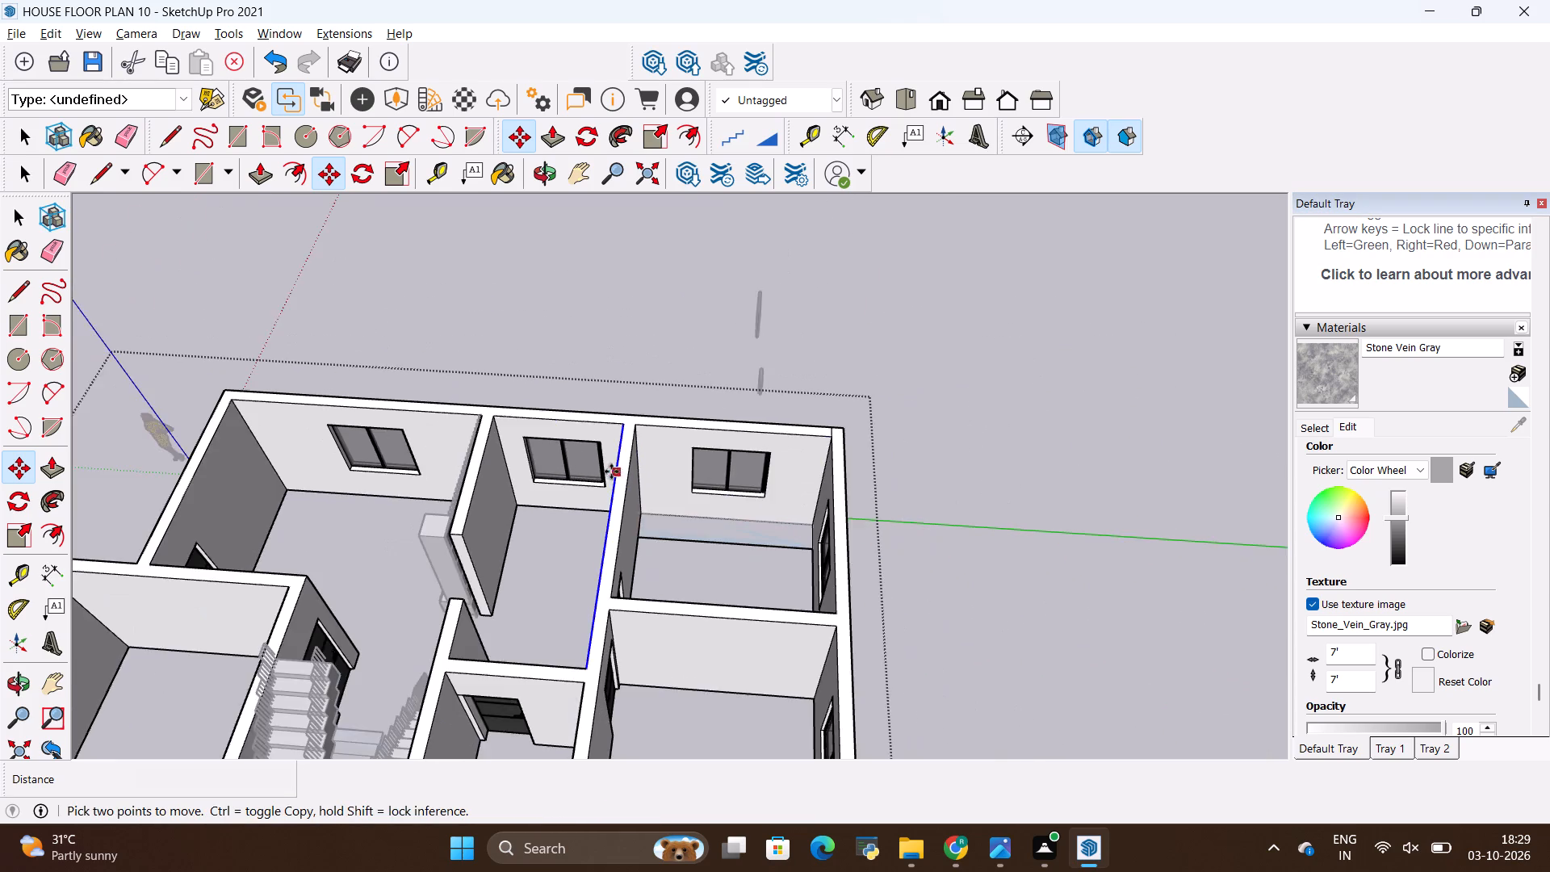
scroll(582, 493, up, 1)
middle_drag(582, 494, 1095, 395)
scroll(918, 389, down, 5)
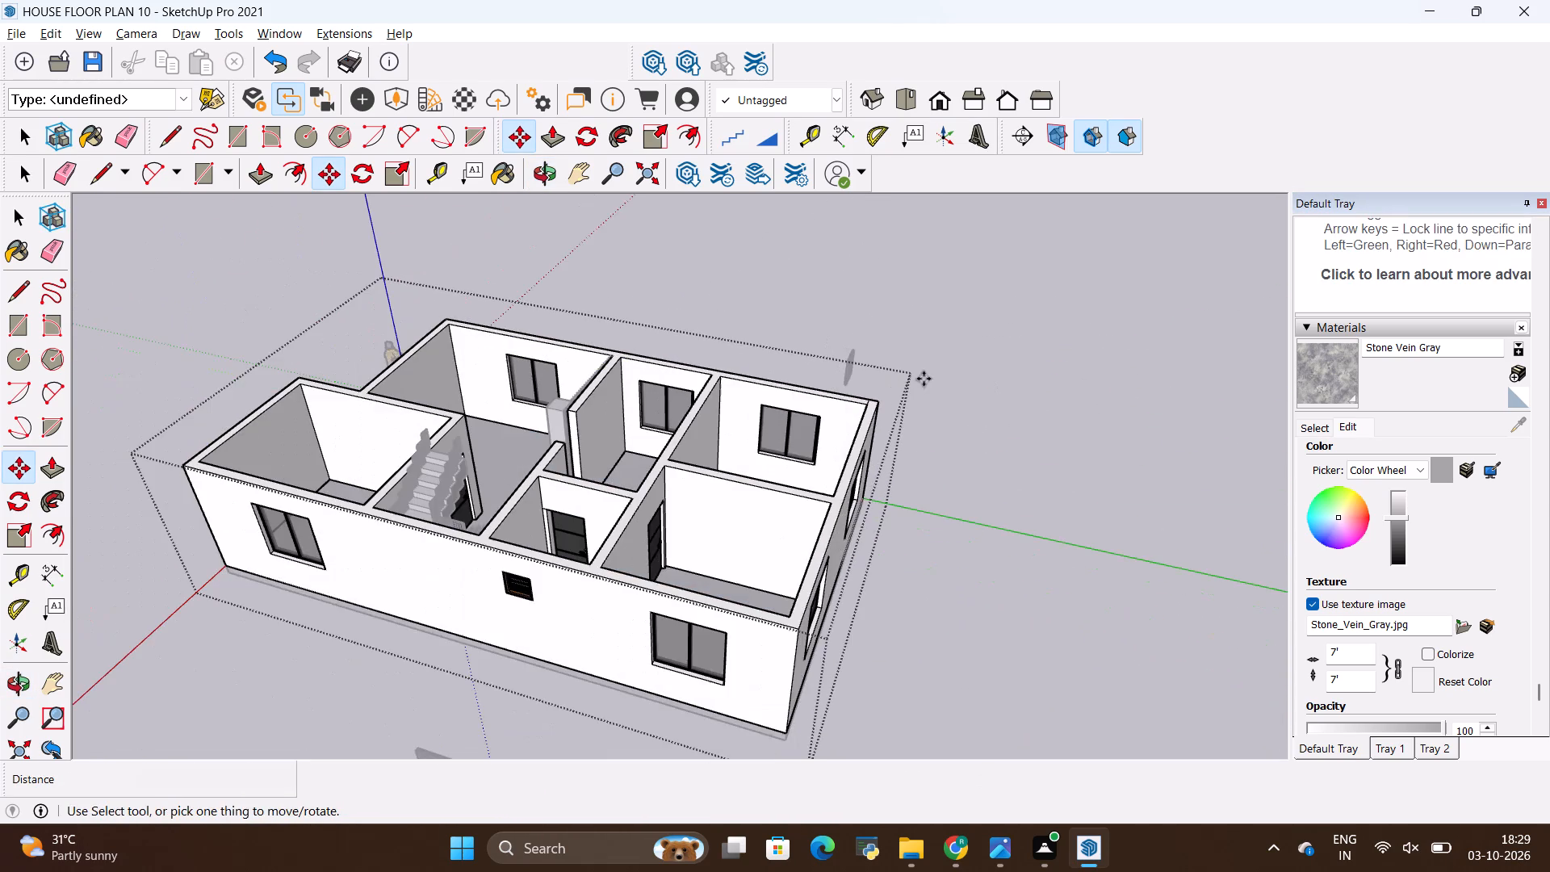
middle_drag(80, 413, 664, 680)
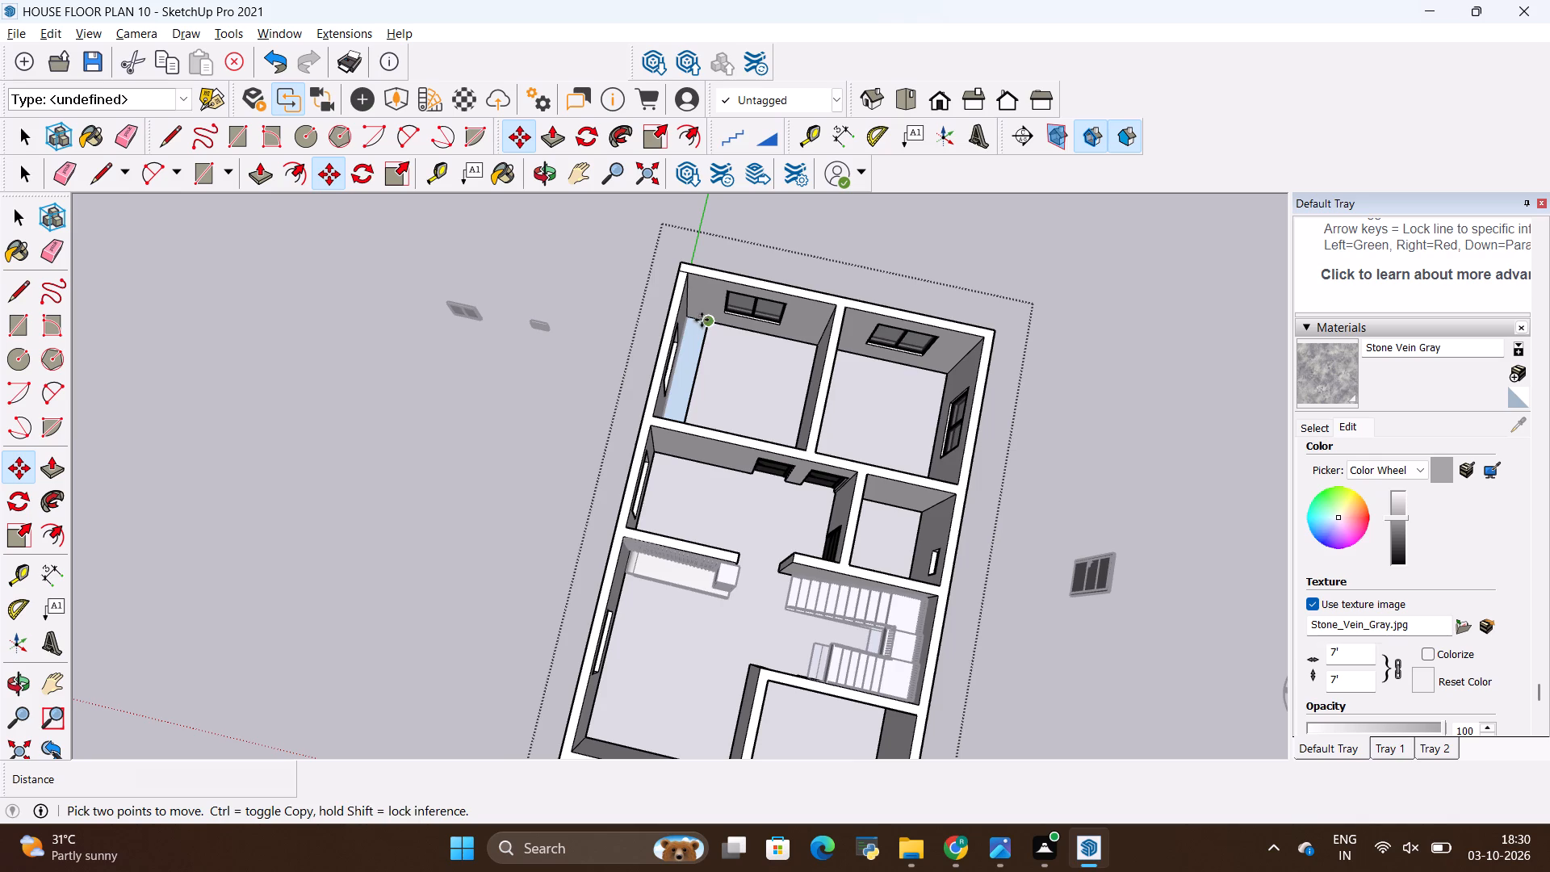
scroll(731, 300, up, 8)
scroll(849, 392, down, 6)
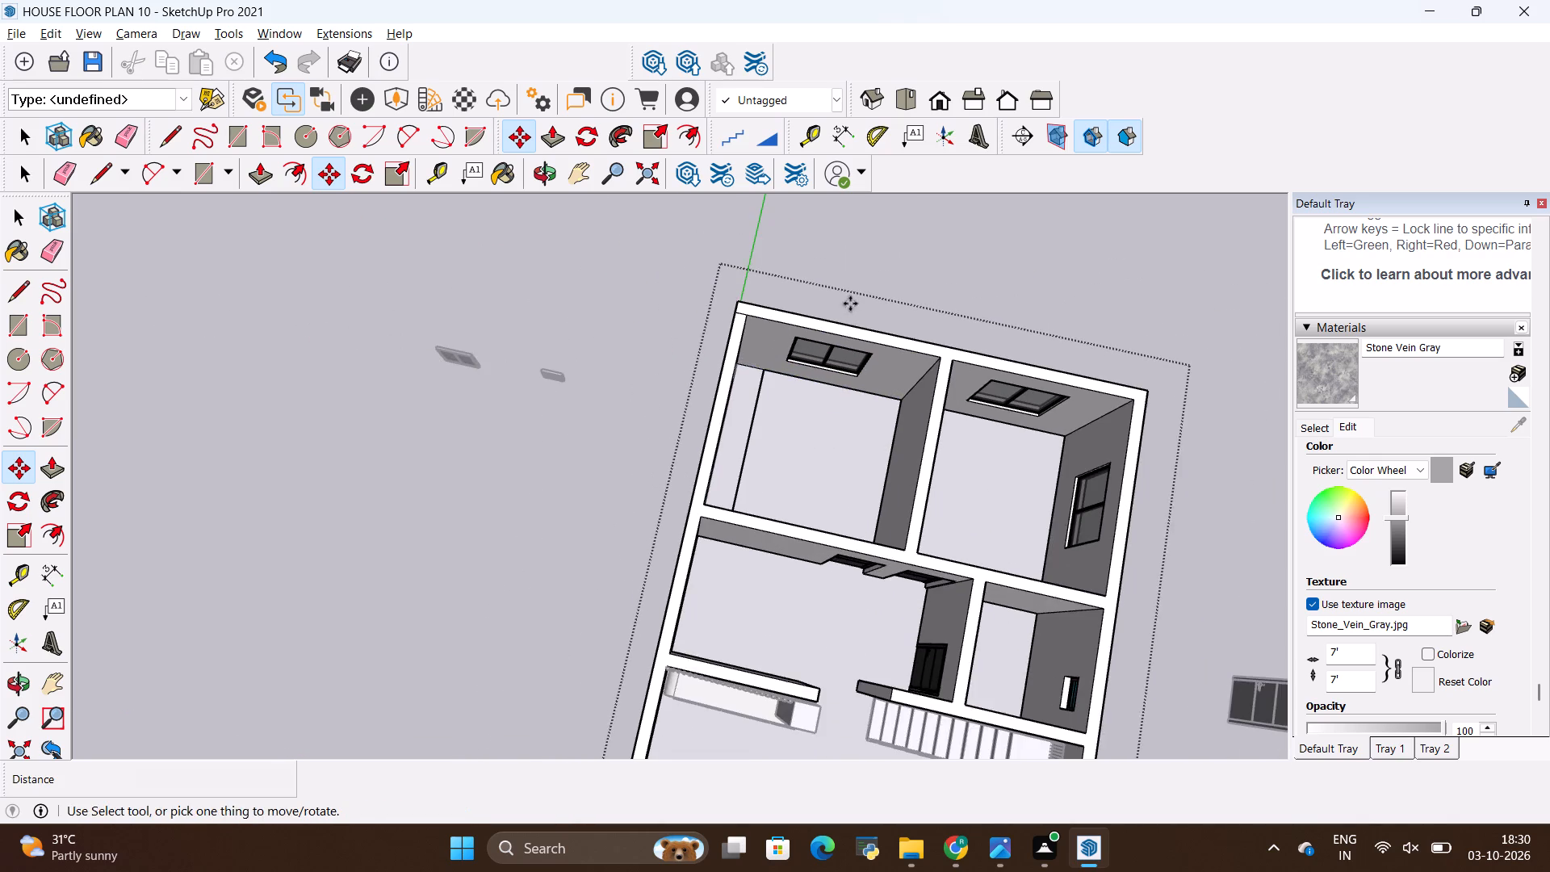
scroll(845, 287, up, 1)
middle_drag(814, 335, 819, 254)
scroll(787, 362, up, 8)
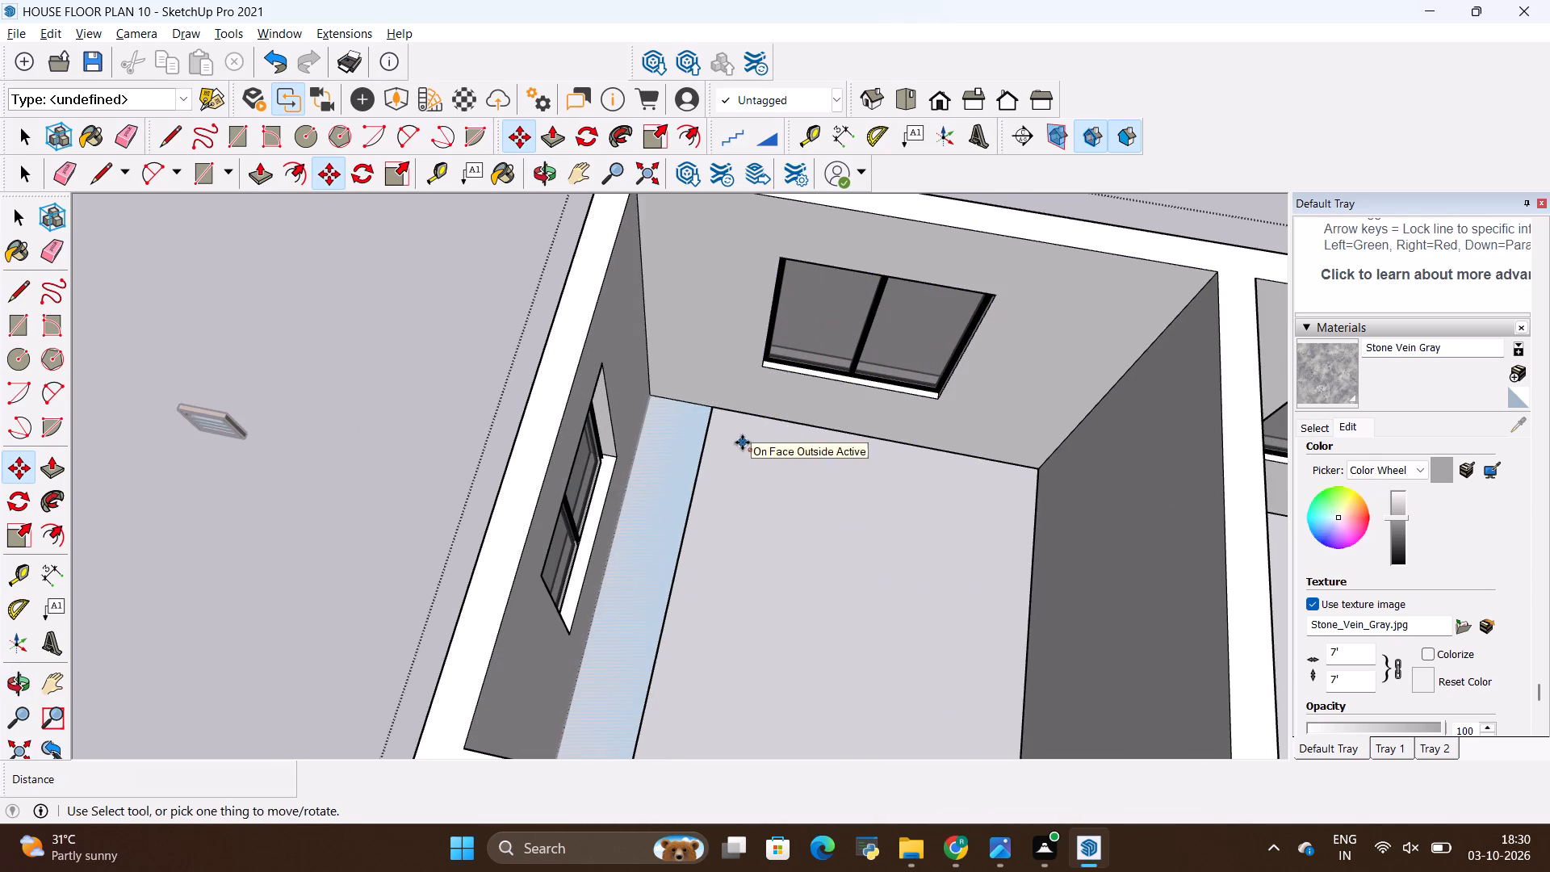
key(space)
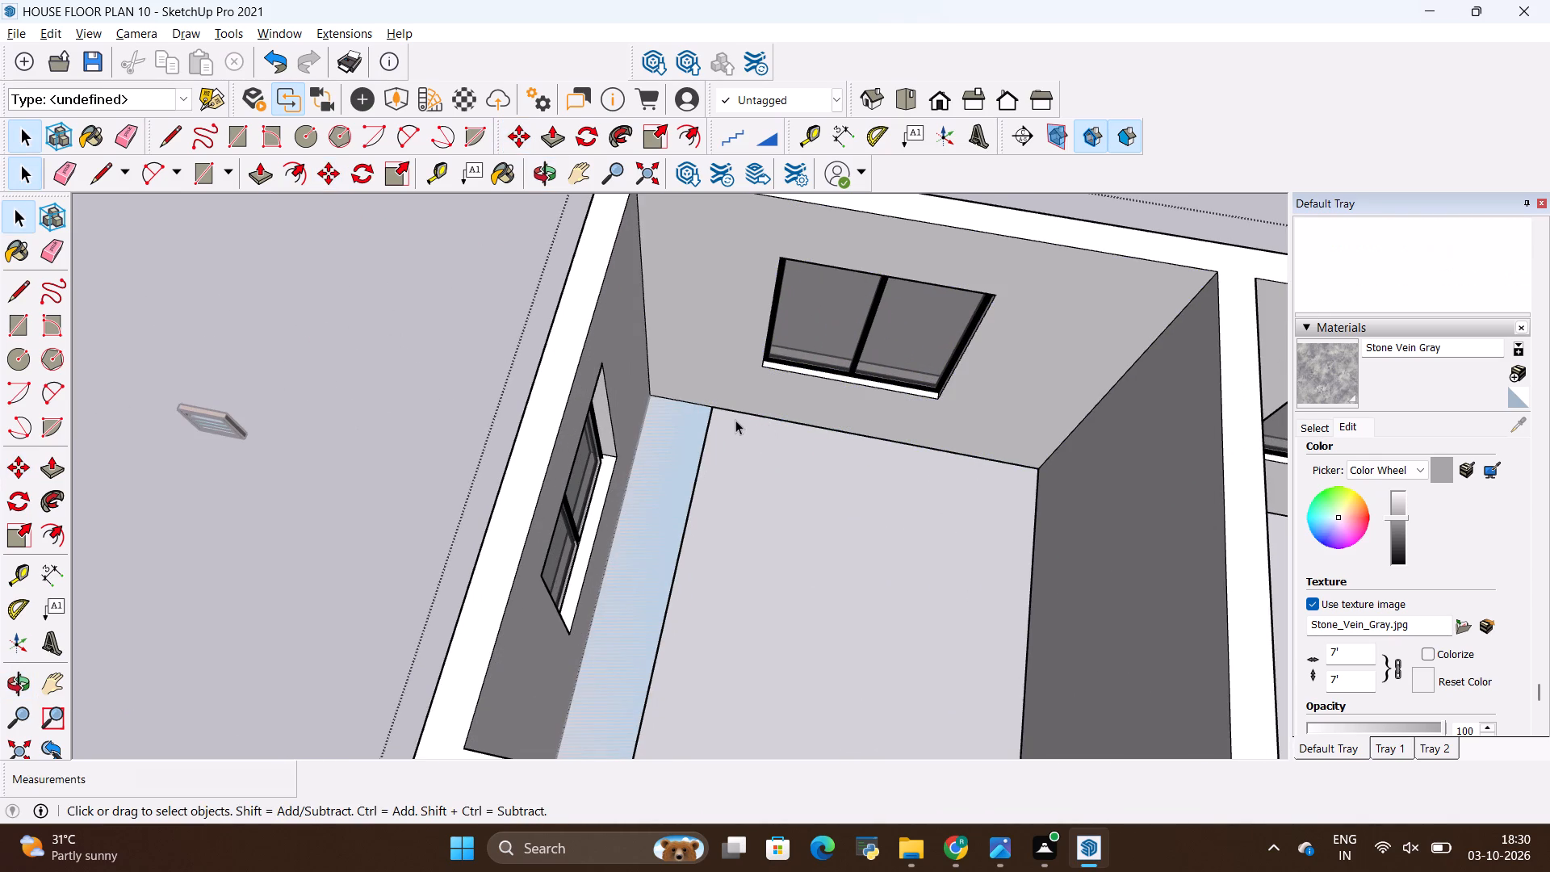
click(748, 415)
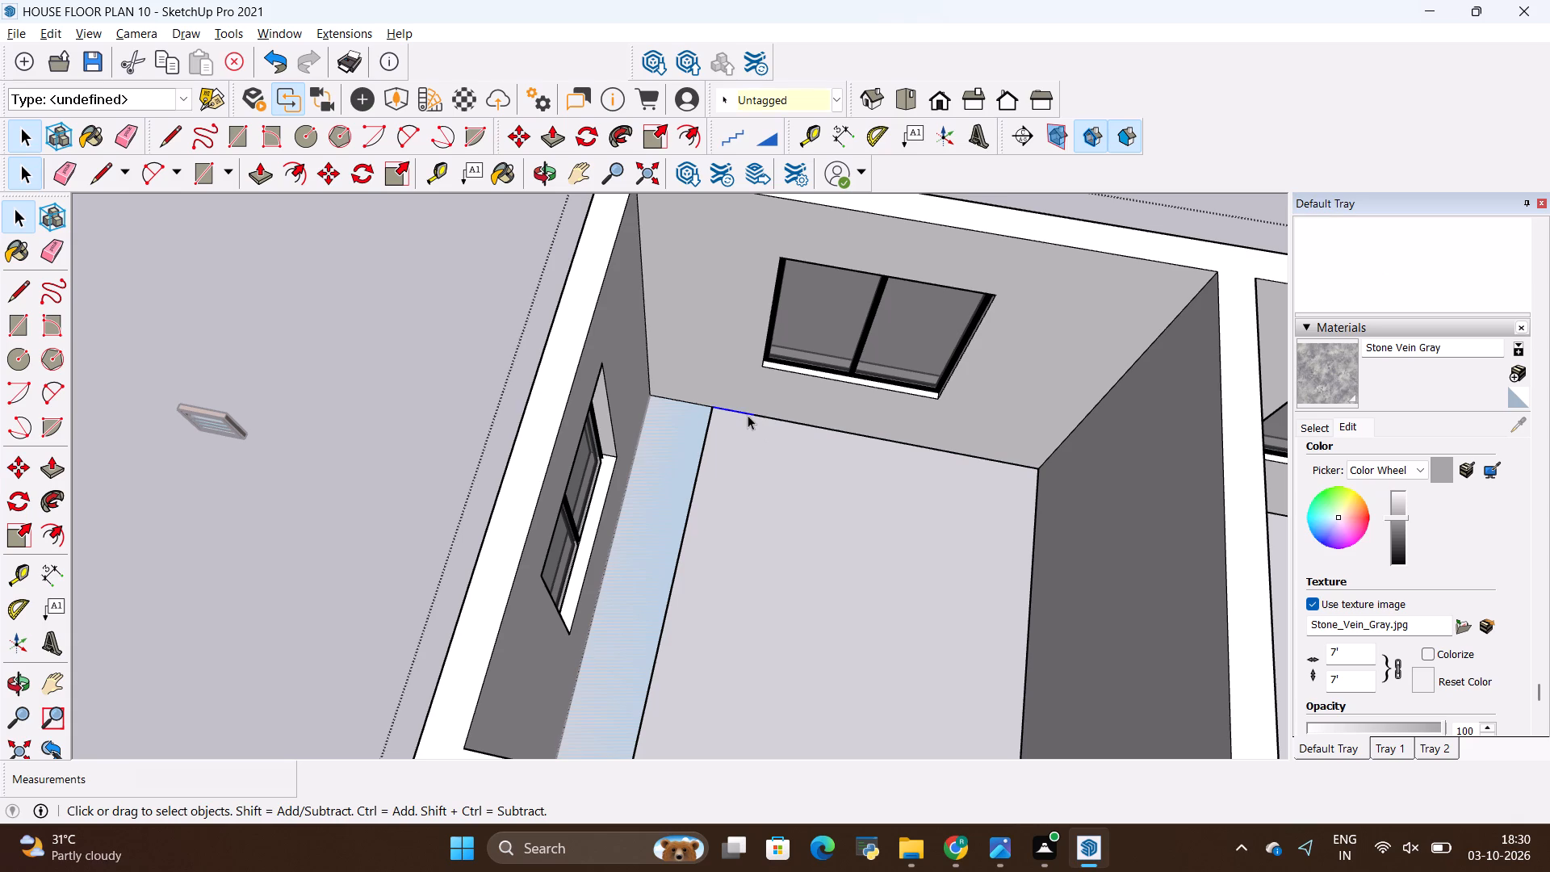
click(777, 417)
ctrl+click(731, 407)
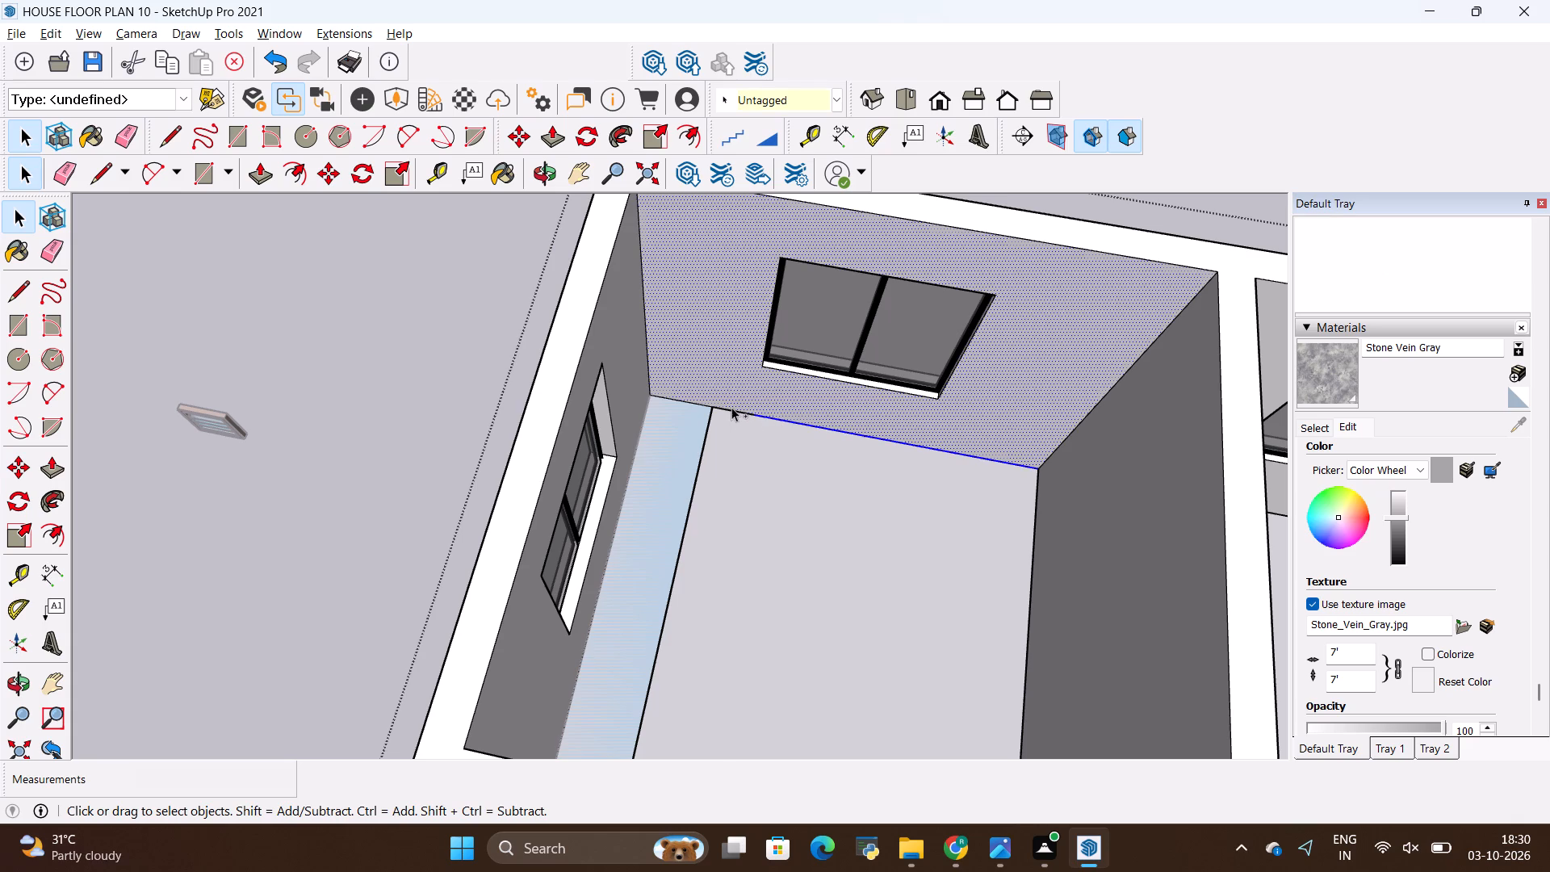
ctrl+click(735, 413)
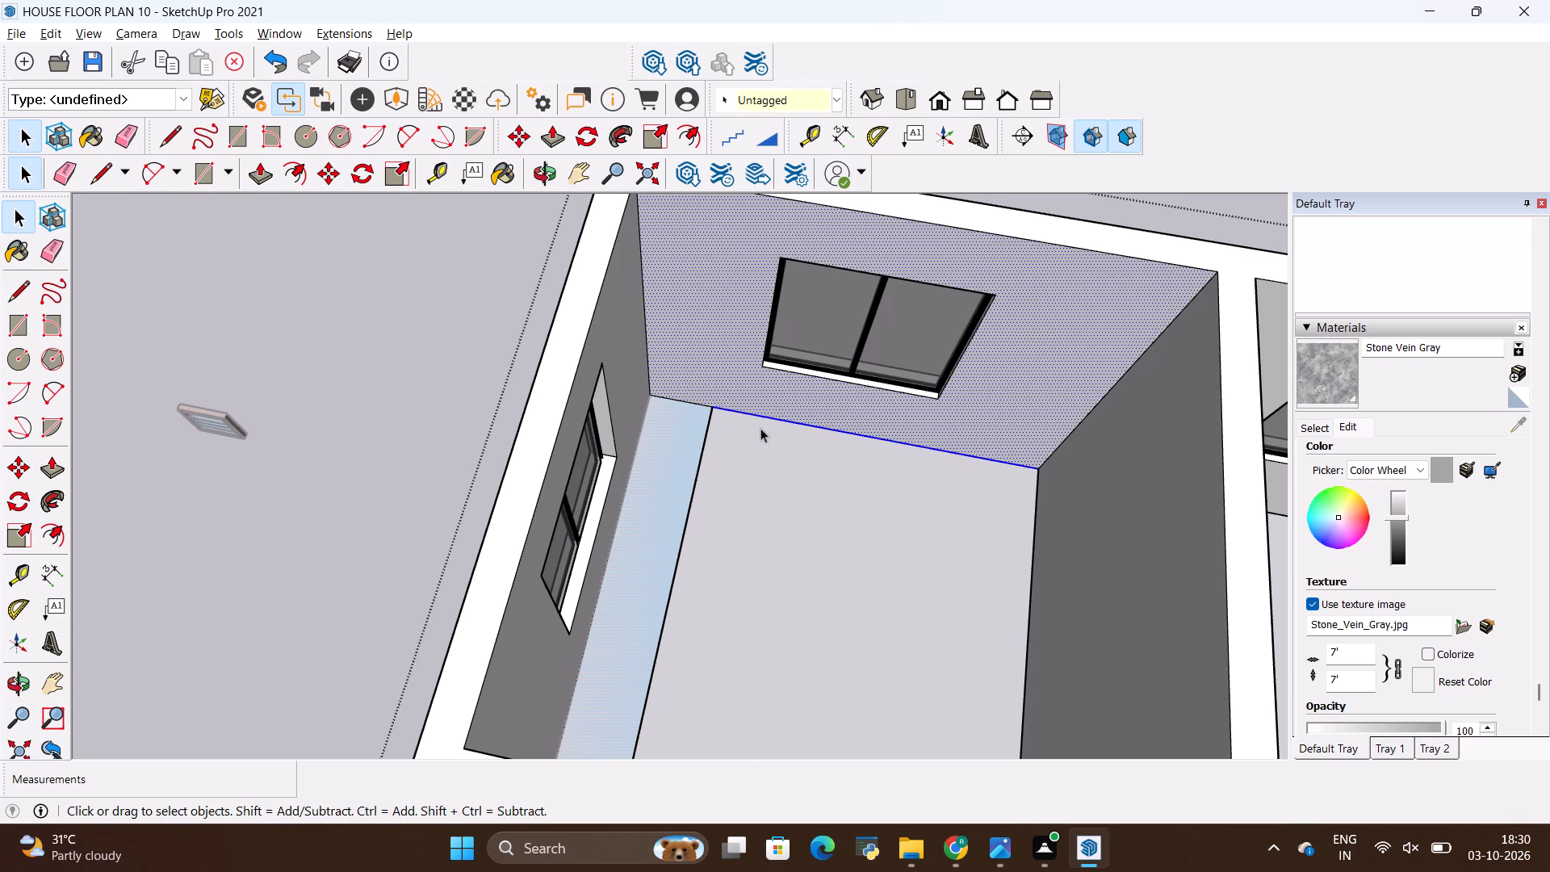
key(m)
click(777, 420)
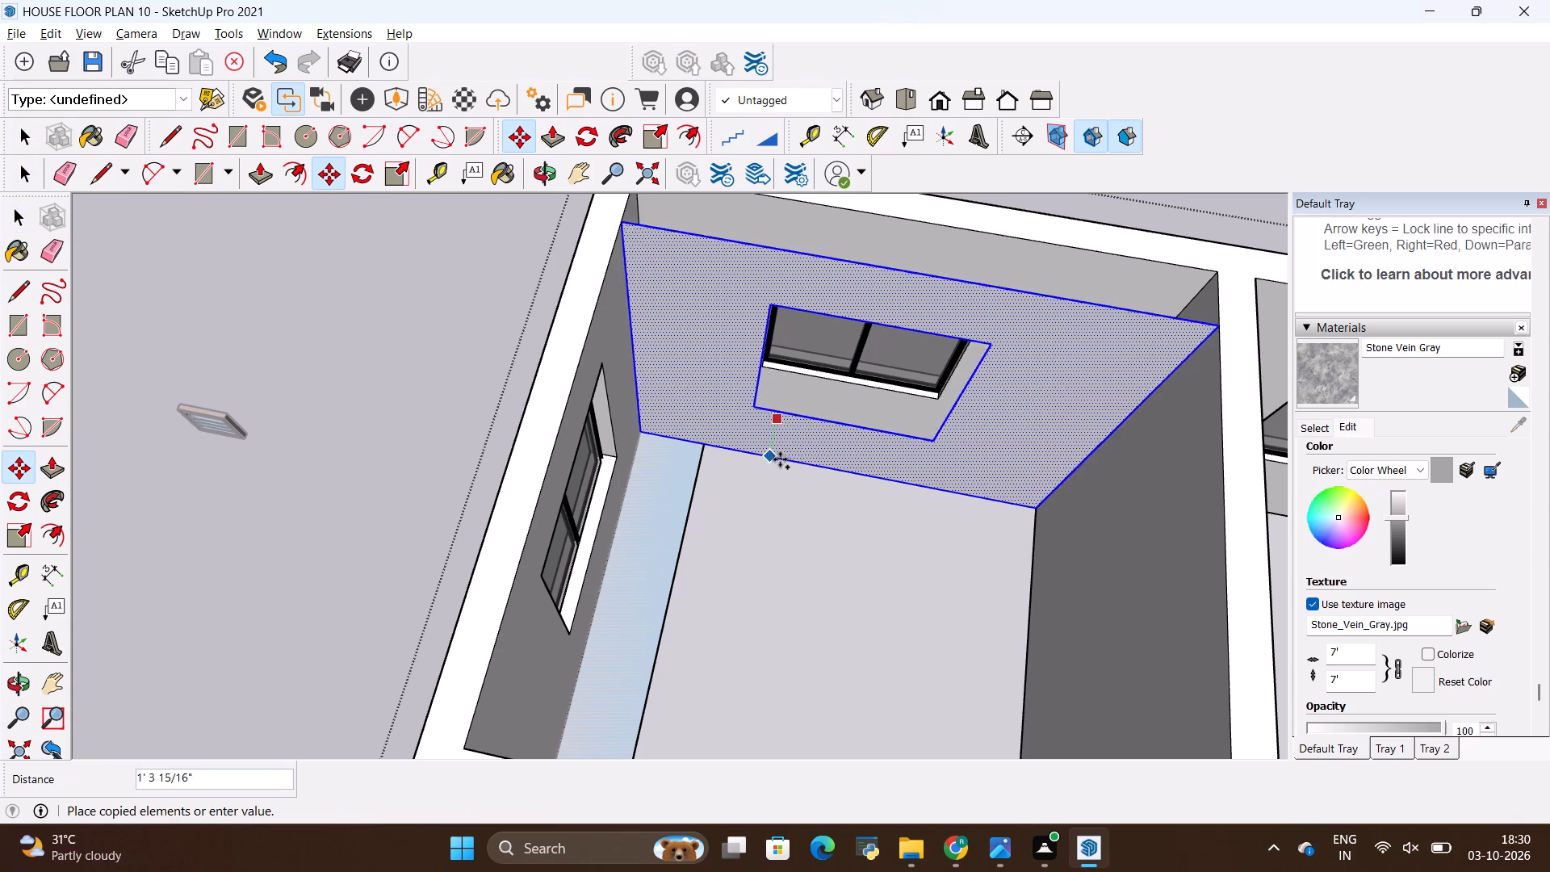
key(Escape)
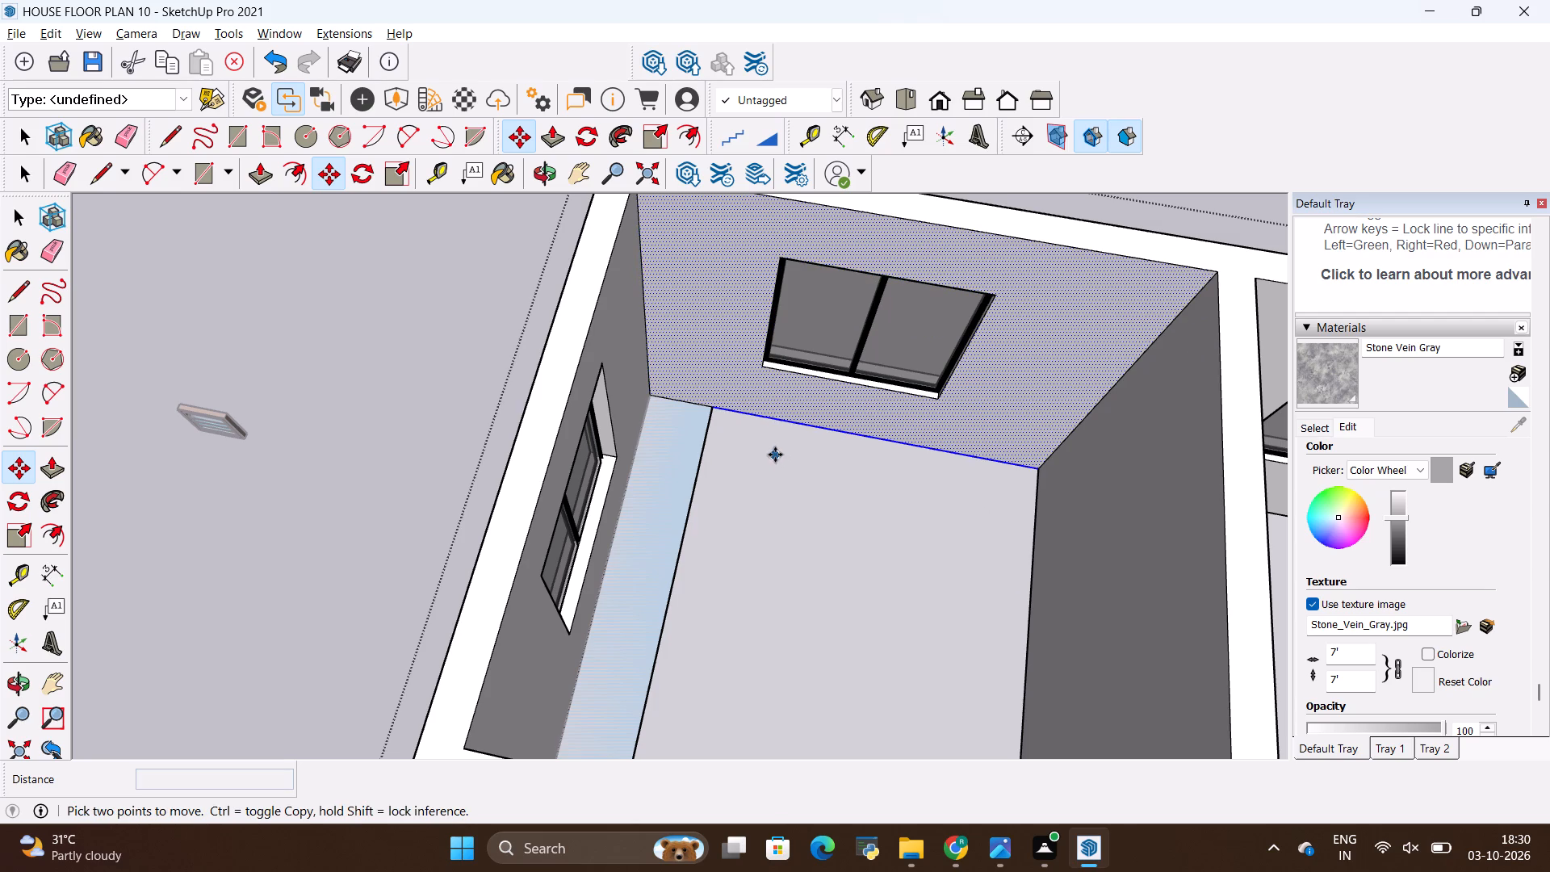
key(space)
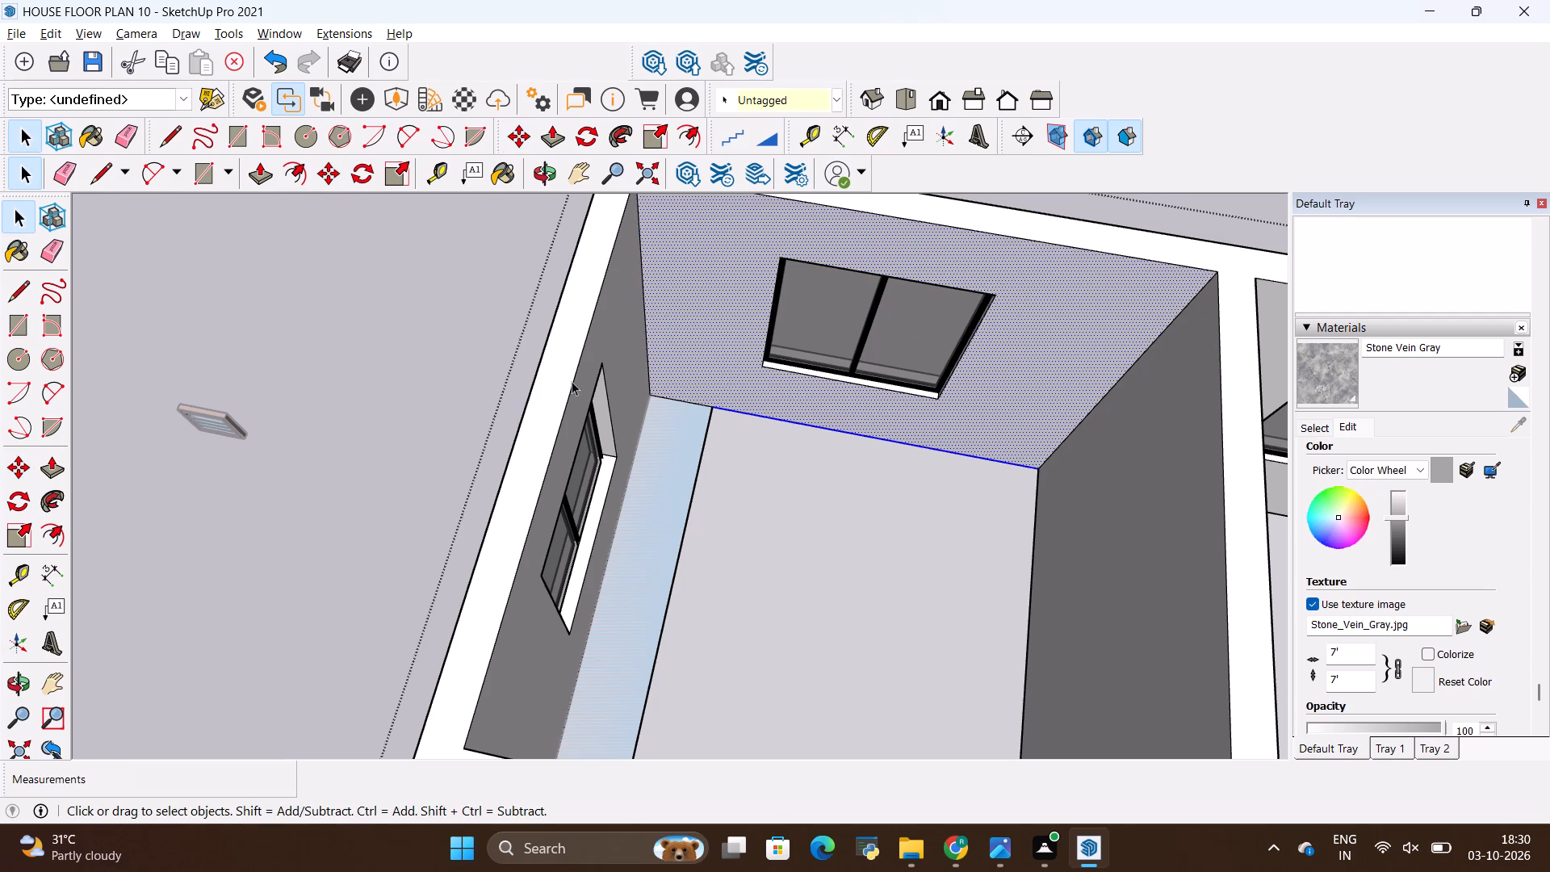
Draw a line about 10' 2 5/8" long along the rear wall's floor edge, from the floor strip's corner to the inner partition.
click(656, 430)
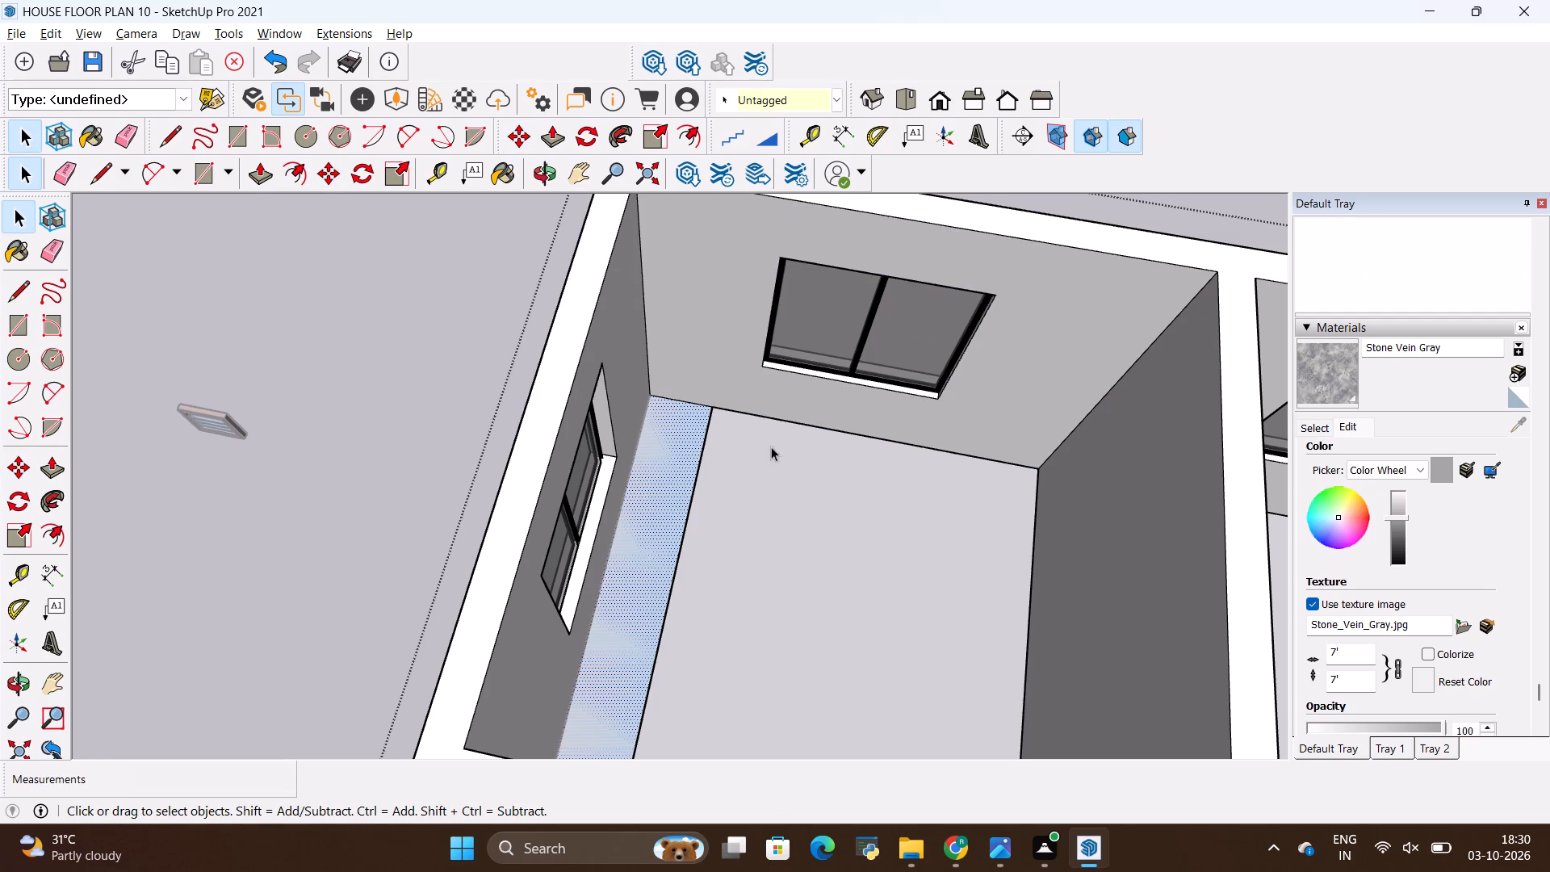
key(l)
click(714, 411)
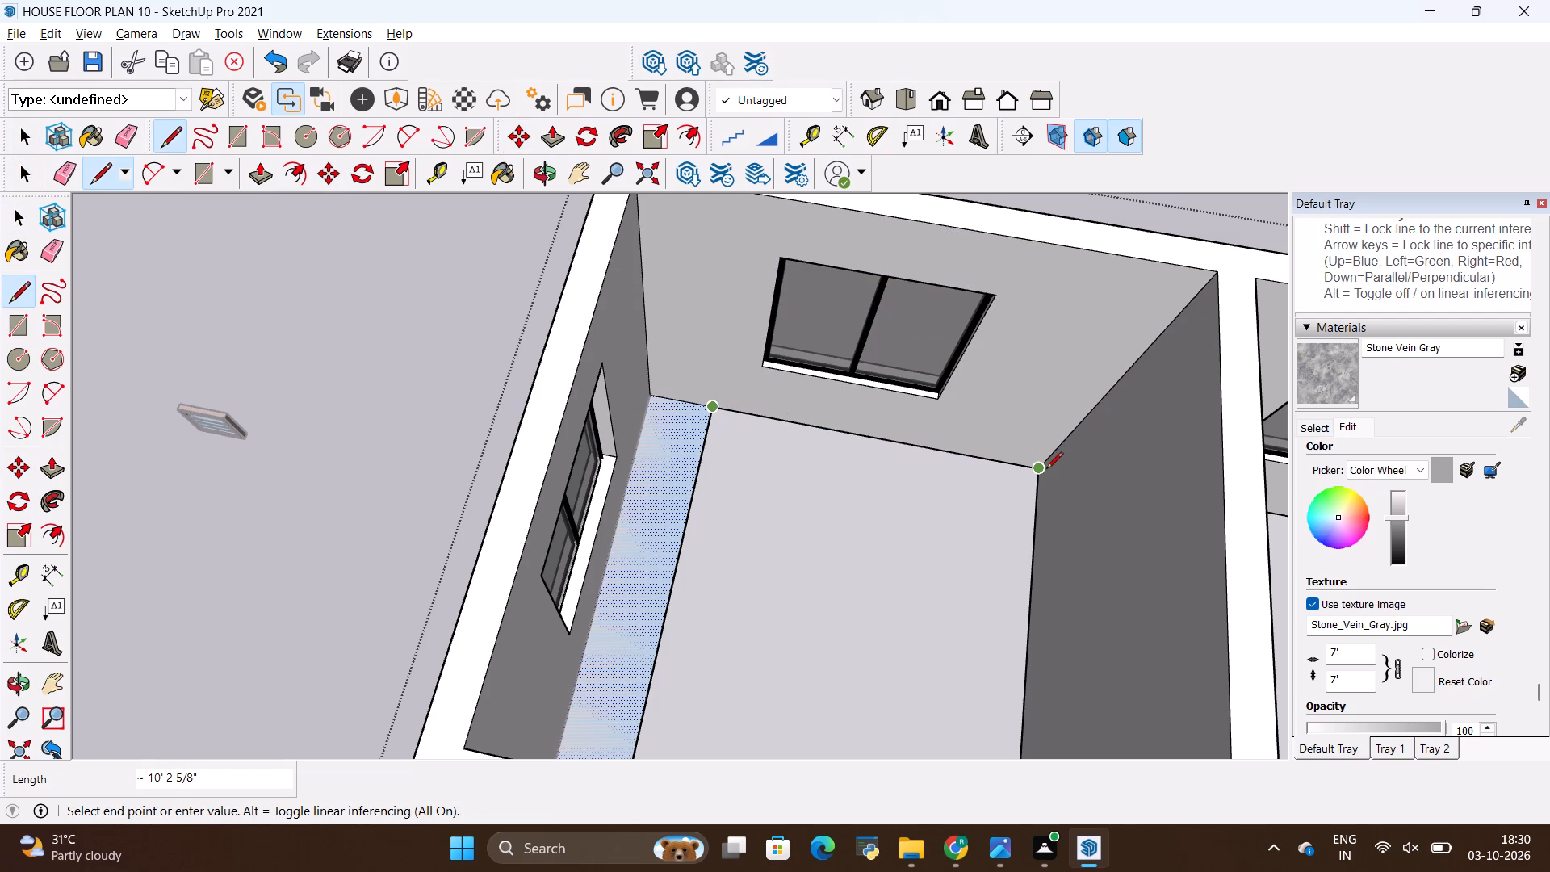
click(1046, 470)
key(space)
Copy the whole floor line along the kitchen's rear wall 2' into the room, from the strip to the inner partition.
click(957, 452)
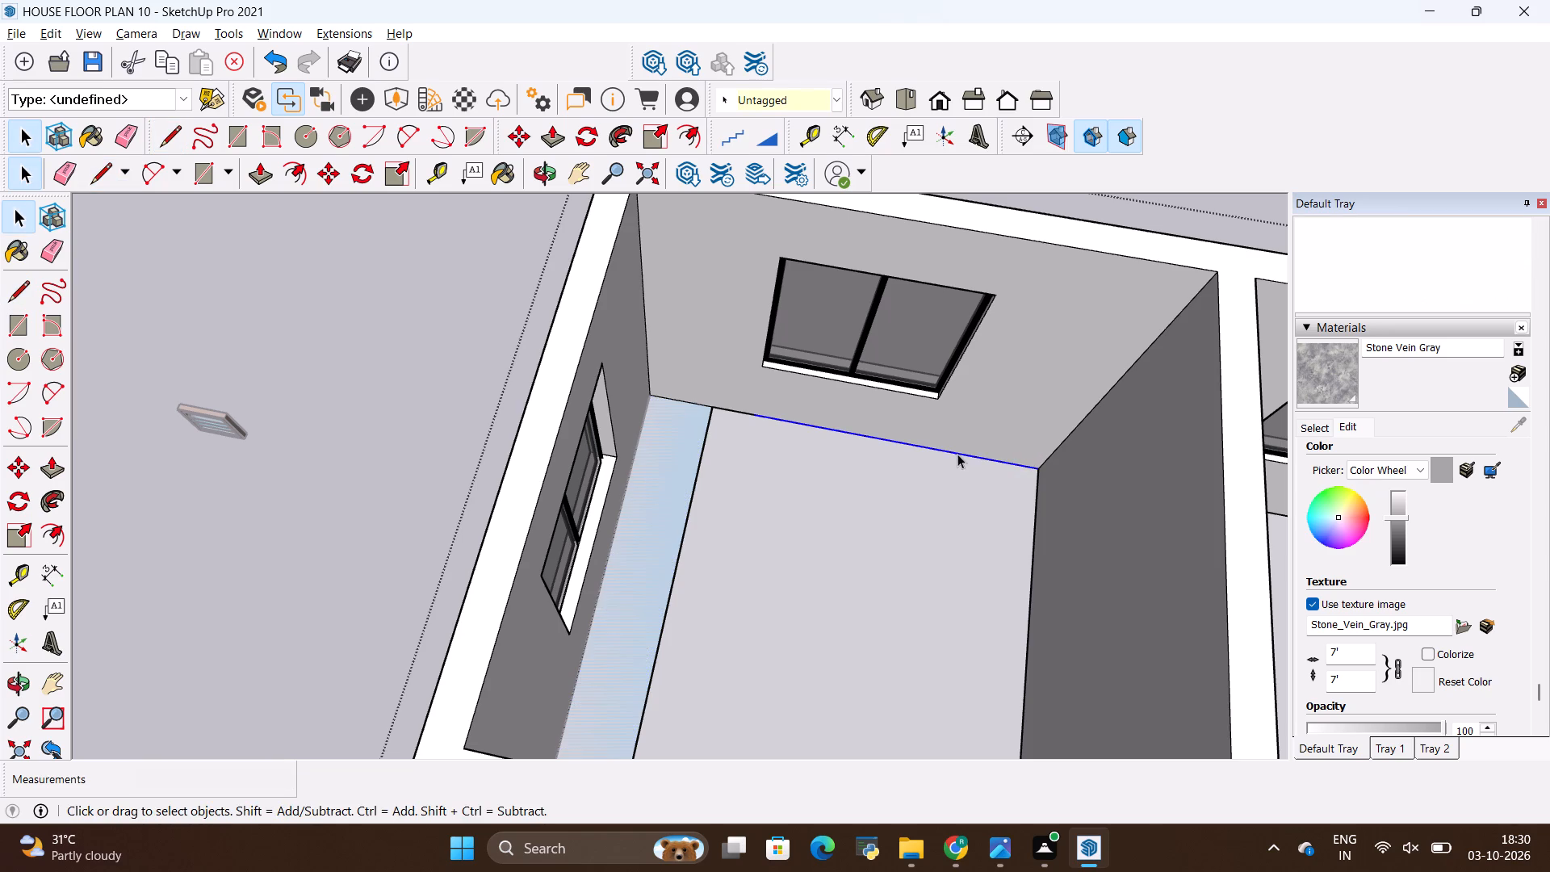
click(736, 411)
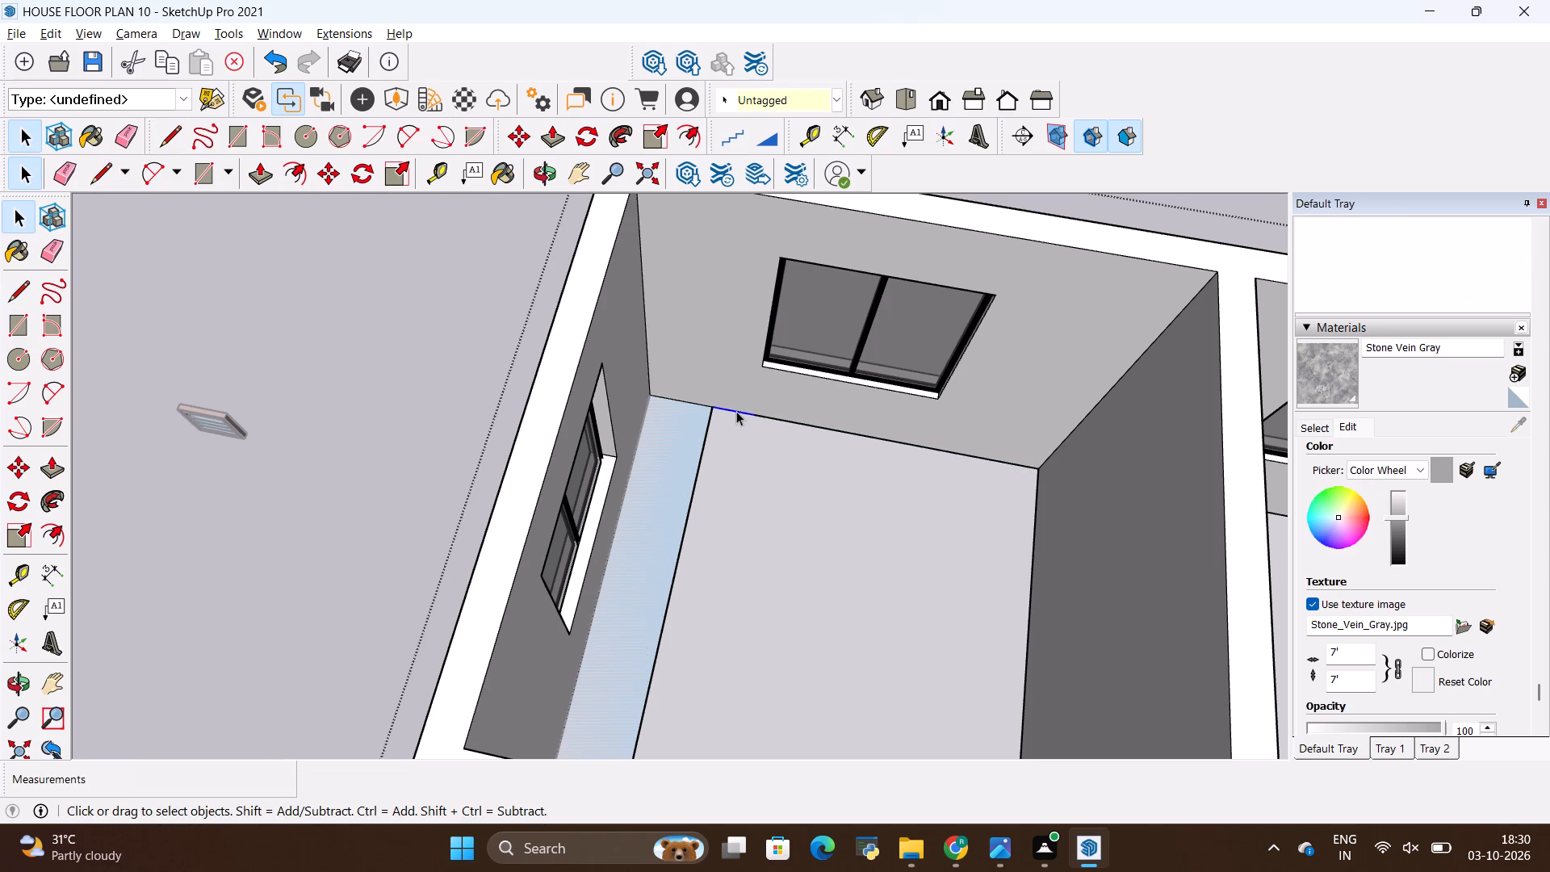
ctrl+click(769, 416)
key(m)
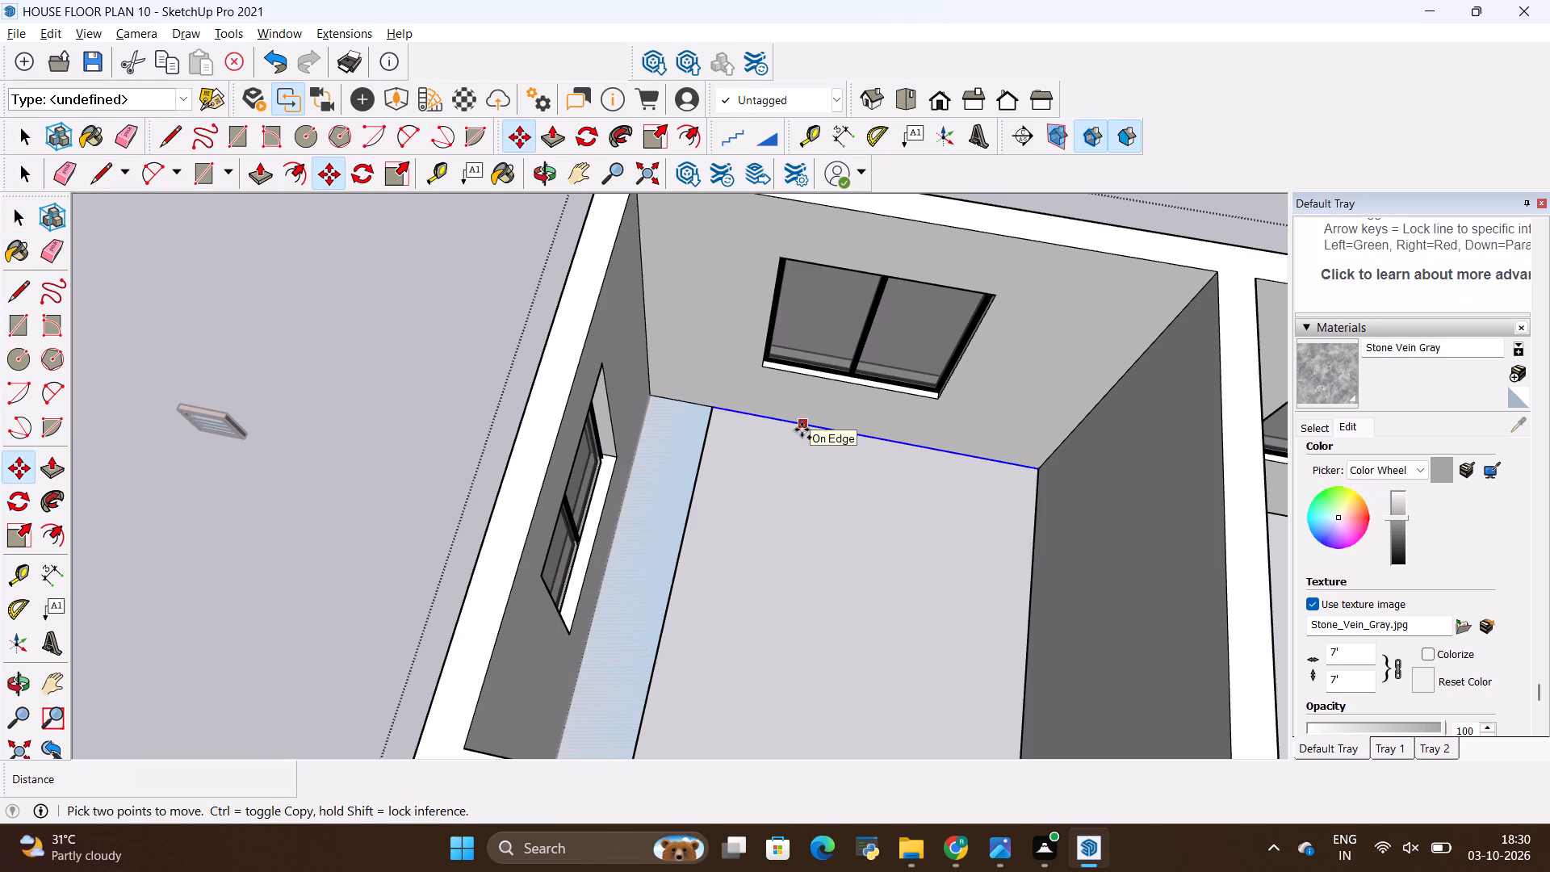
click(801, 430)
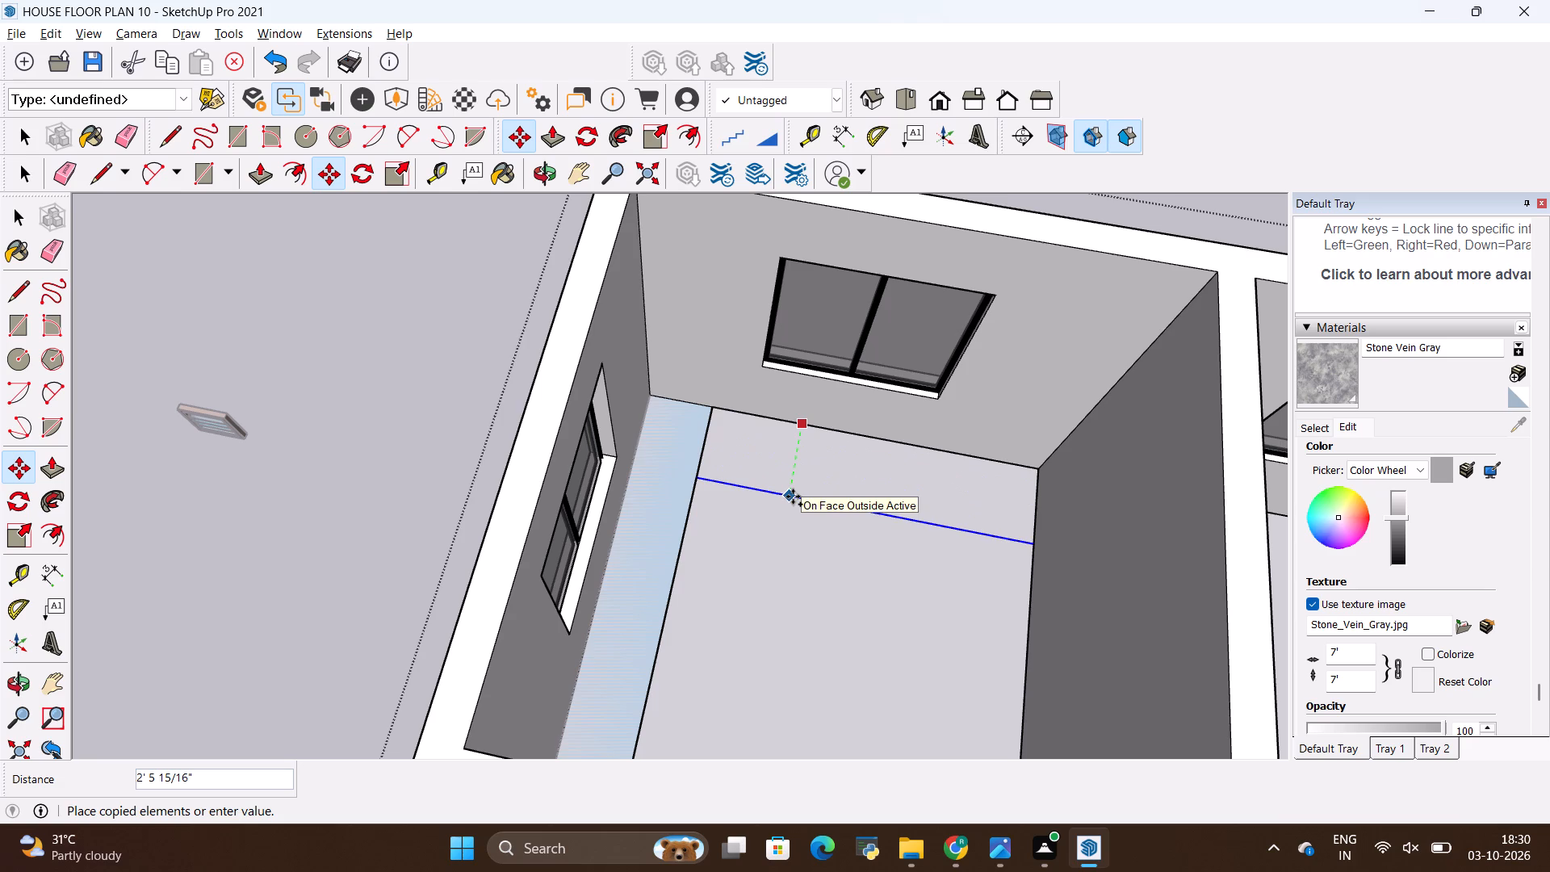
text(2')
key(Return)
key(Escape)
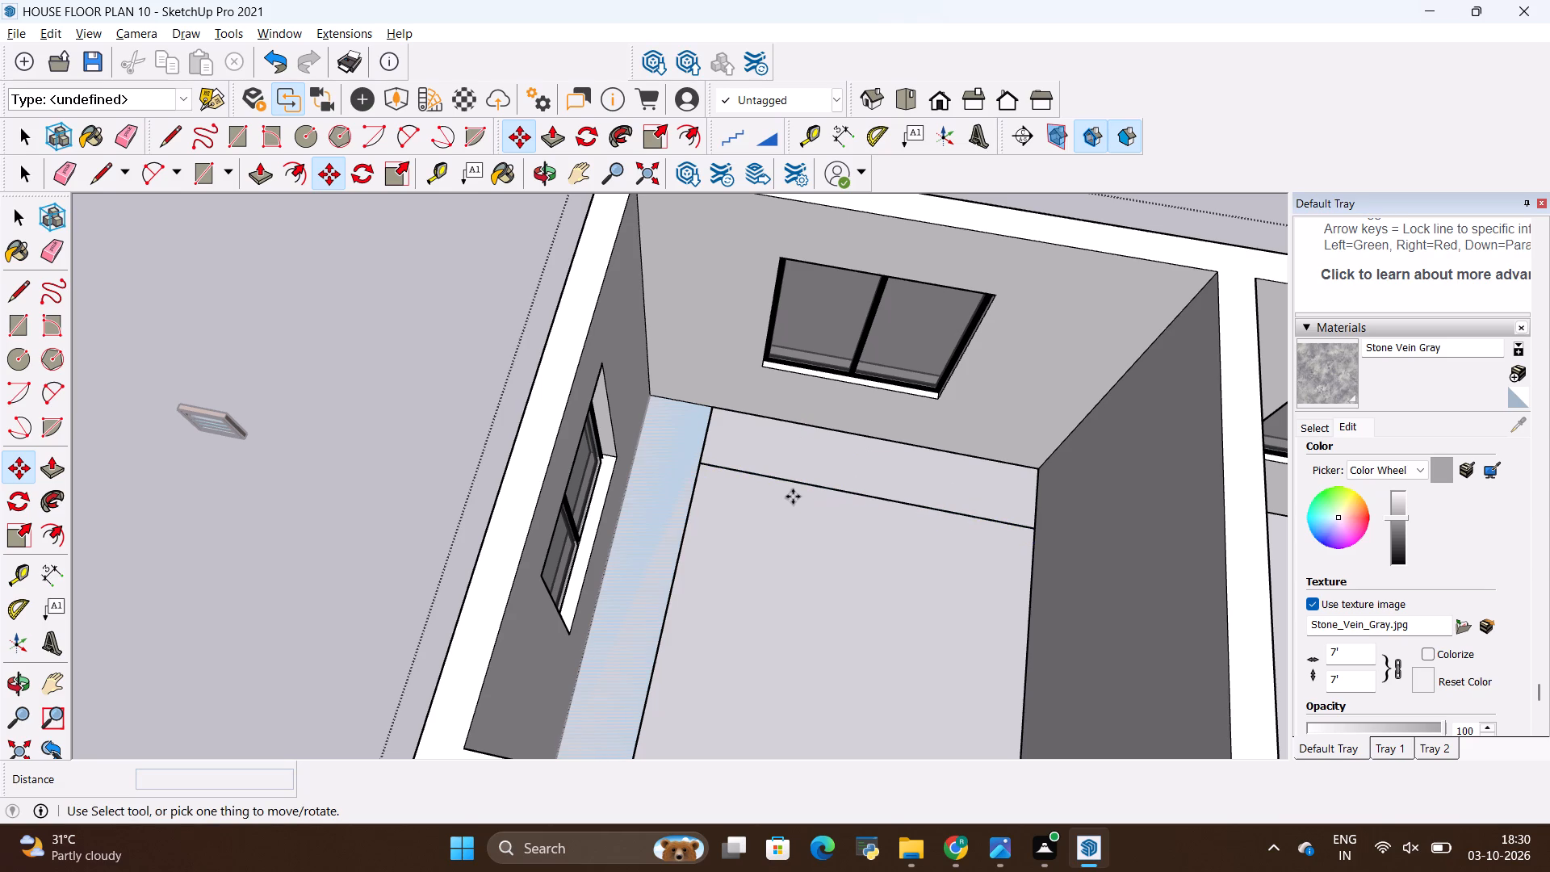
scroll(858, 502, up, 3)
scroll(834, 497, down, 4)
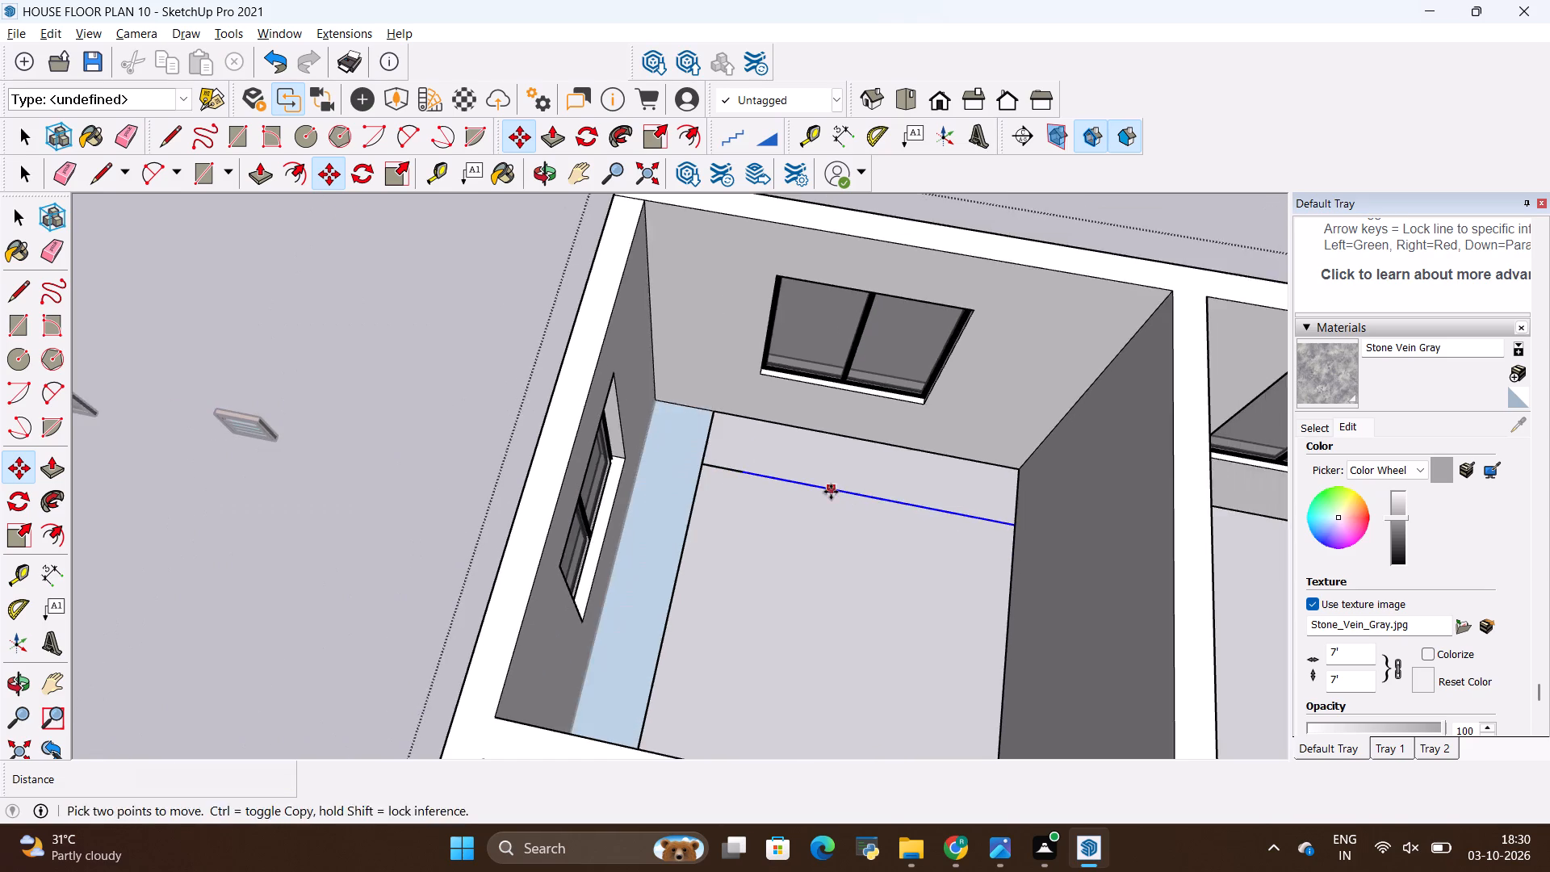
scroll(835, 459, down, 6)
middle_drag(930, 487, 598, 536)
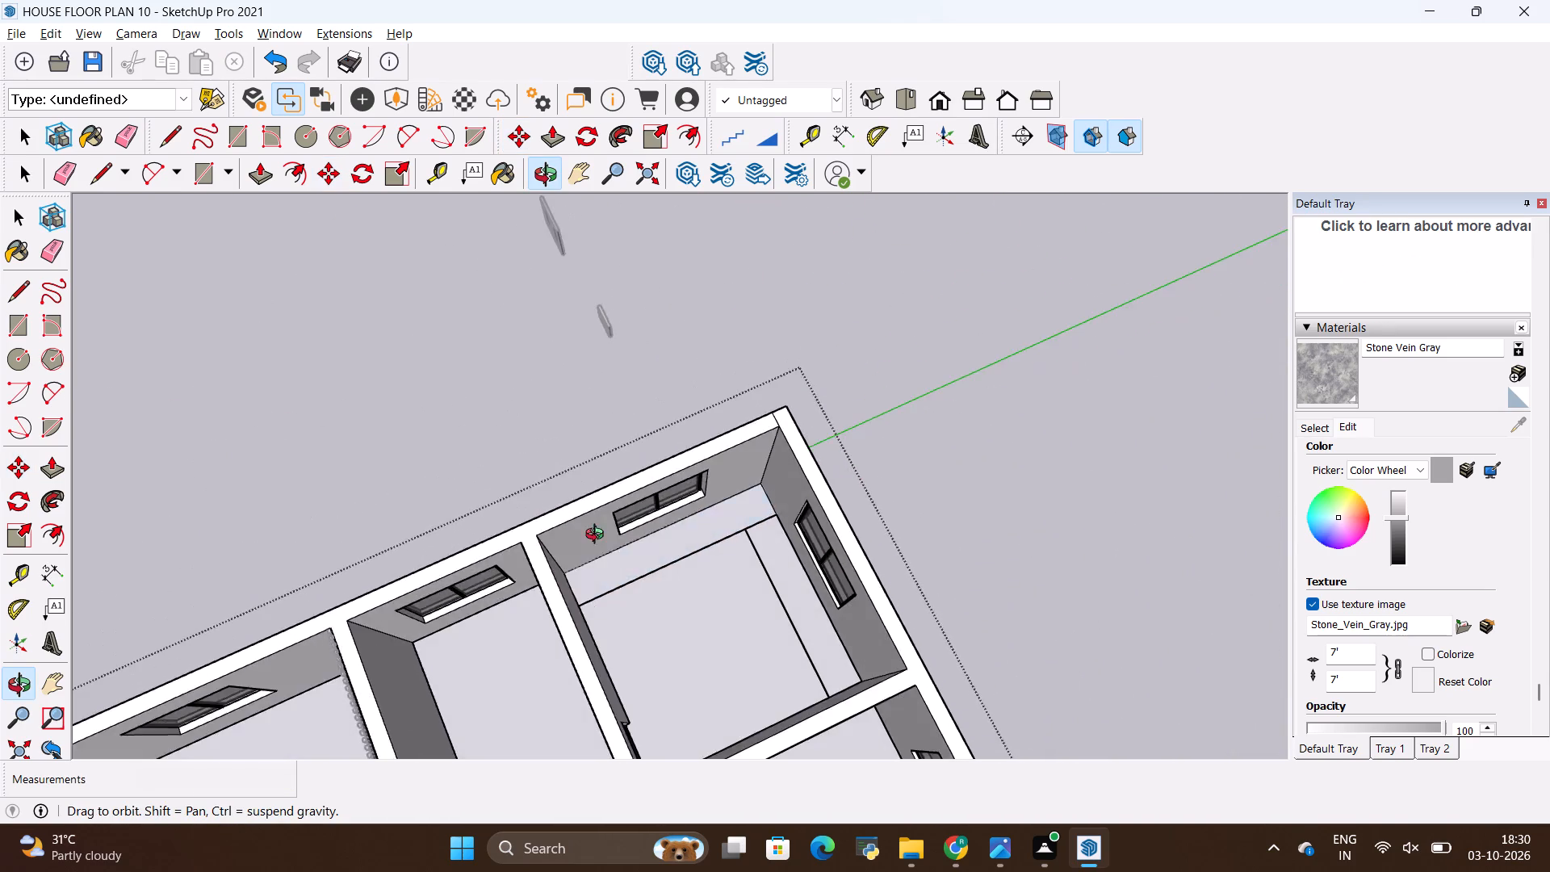
Push/Pull the full-length floor strip along the kitchen's outer side wall up 6".
middle_drag(598, 536, 509, 523)
scroll(627, 595, up, 8)
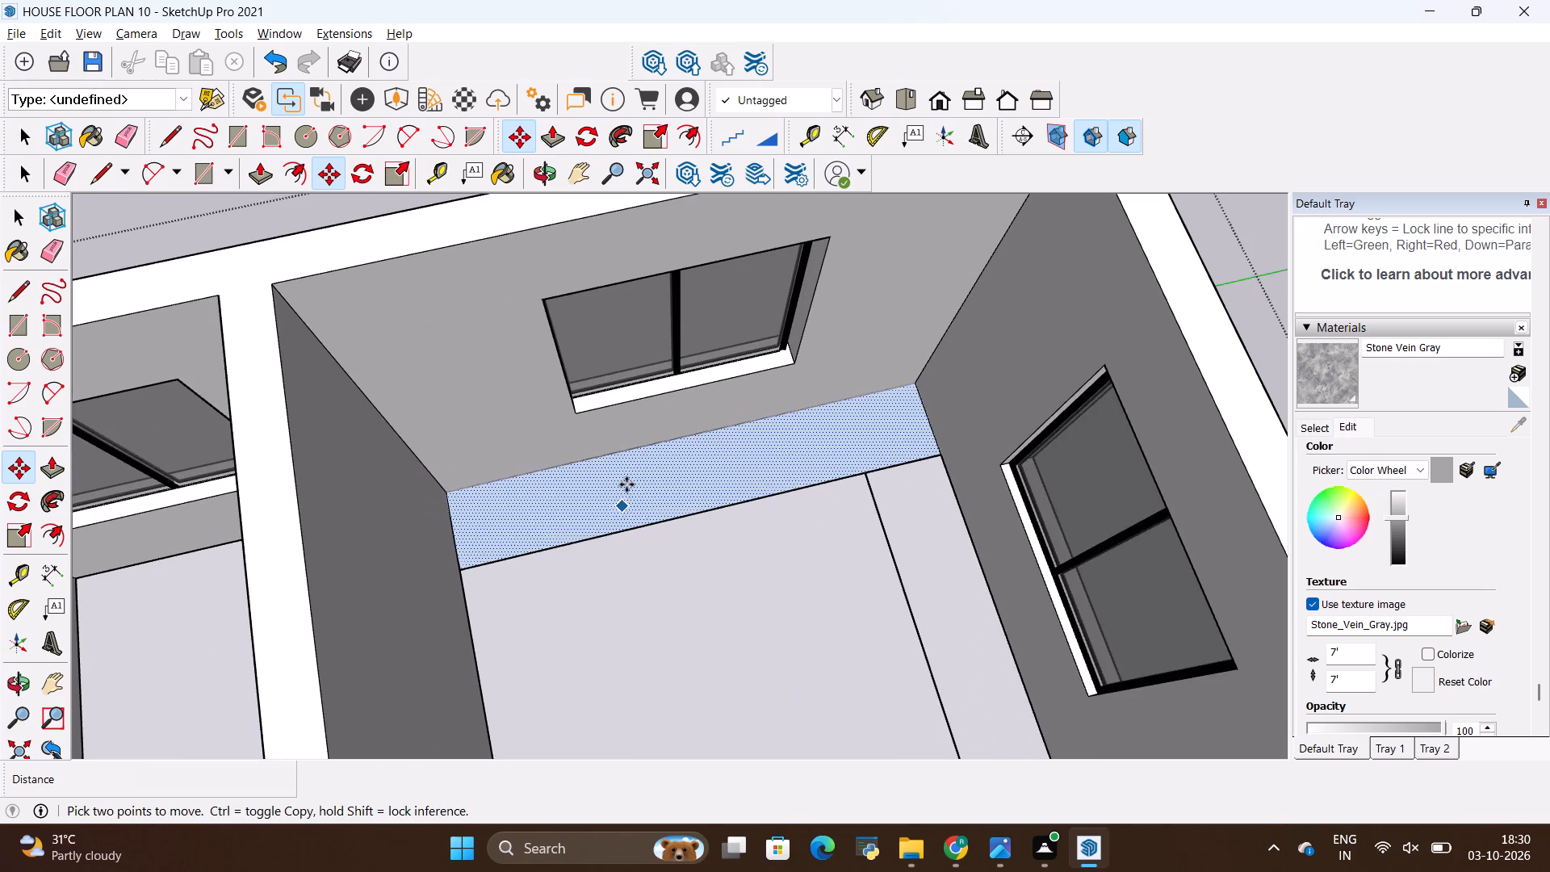
scroll(626, 477, down, 5)
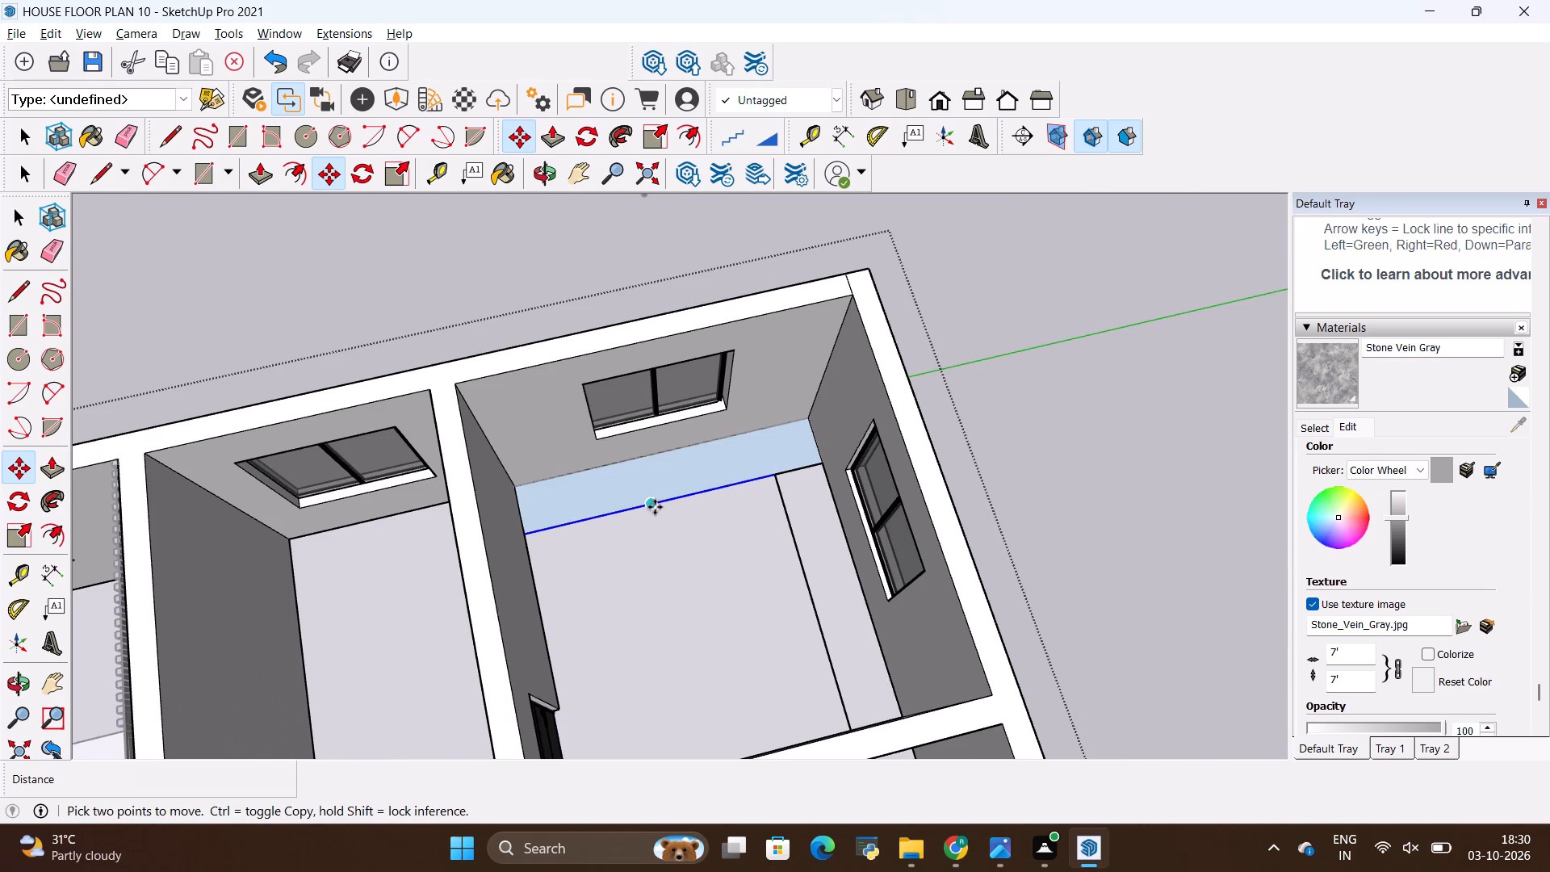
key(p)
click(683, 467)
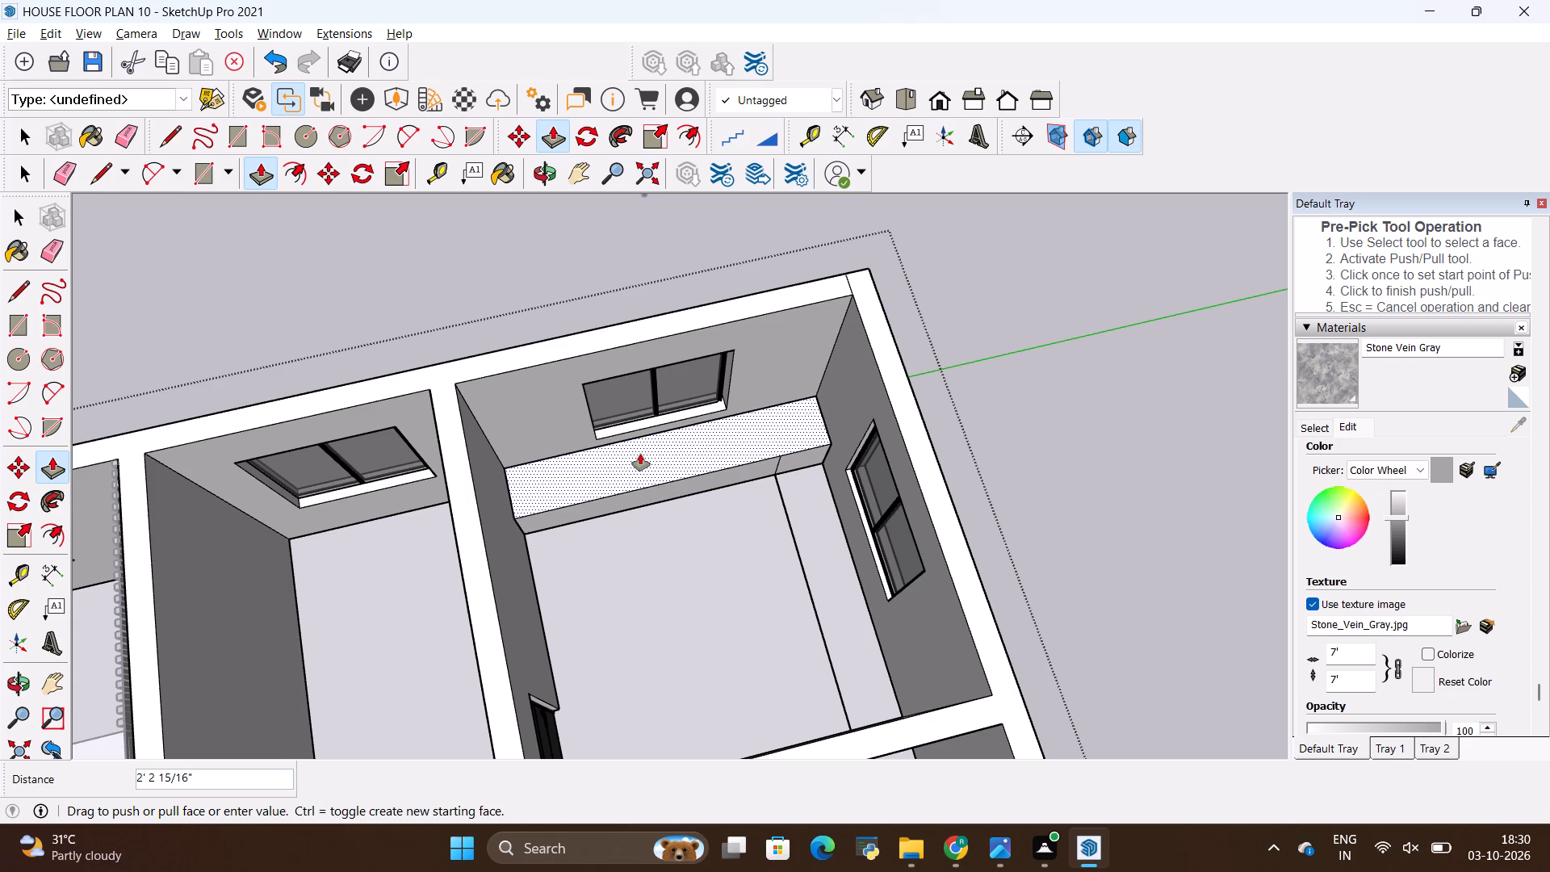
key(BackSpace)
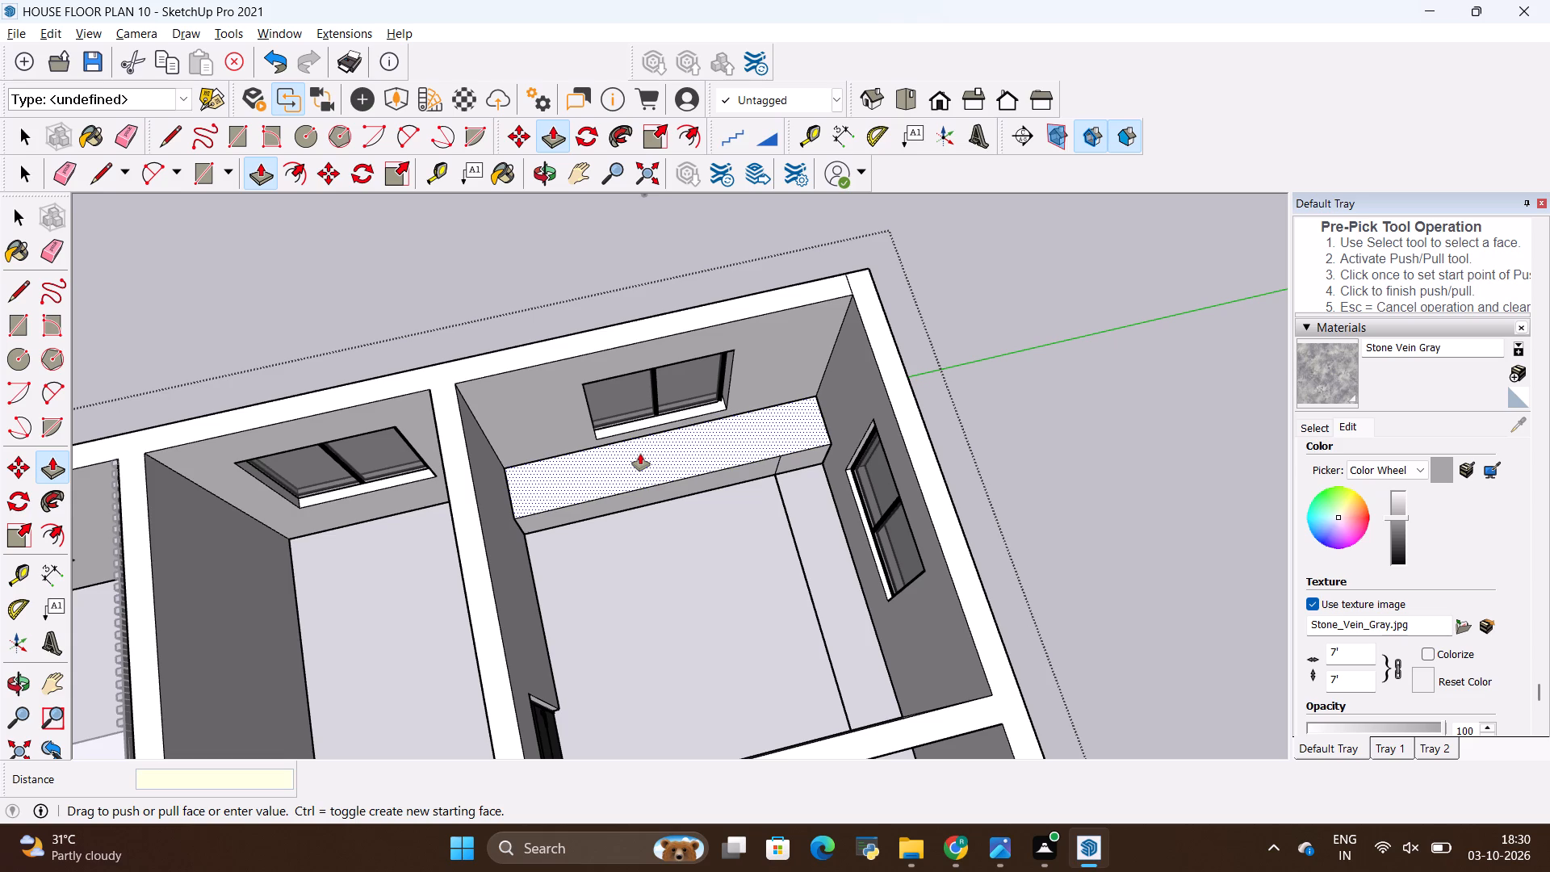
key(6)
key(shift+quotedbl)
key(Return)
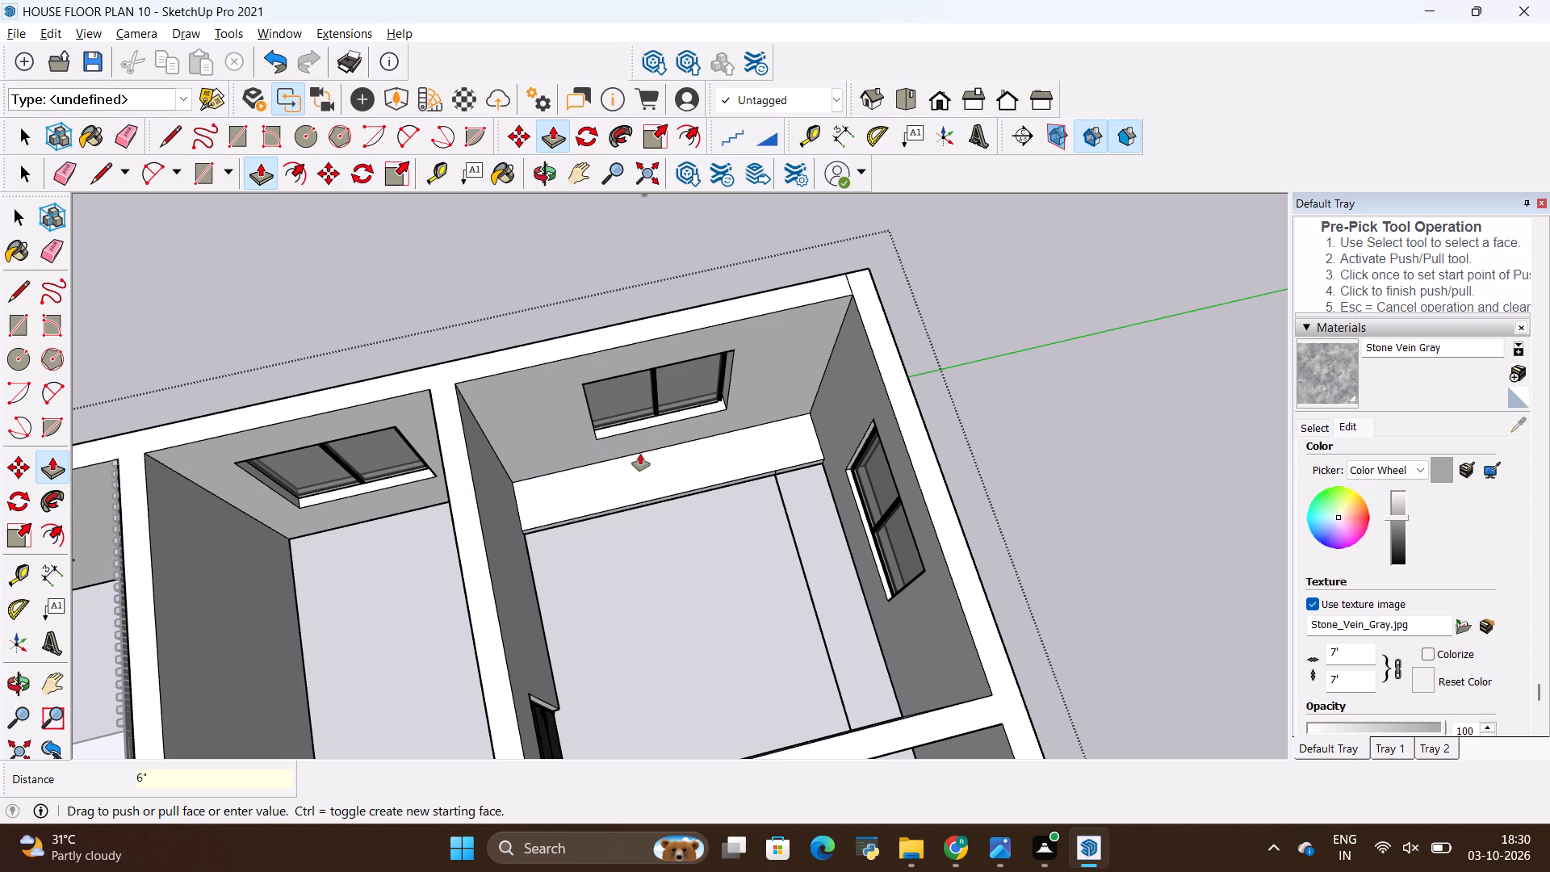
Draw a rectangle about 10' 2 5/8" by 2' over the rear-wall floor strip, from the inner partition to the raised strip.
click(816, 530)
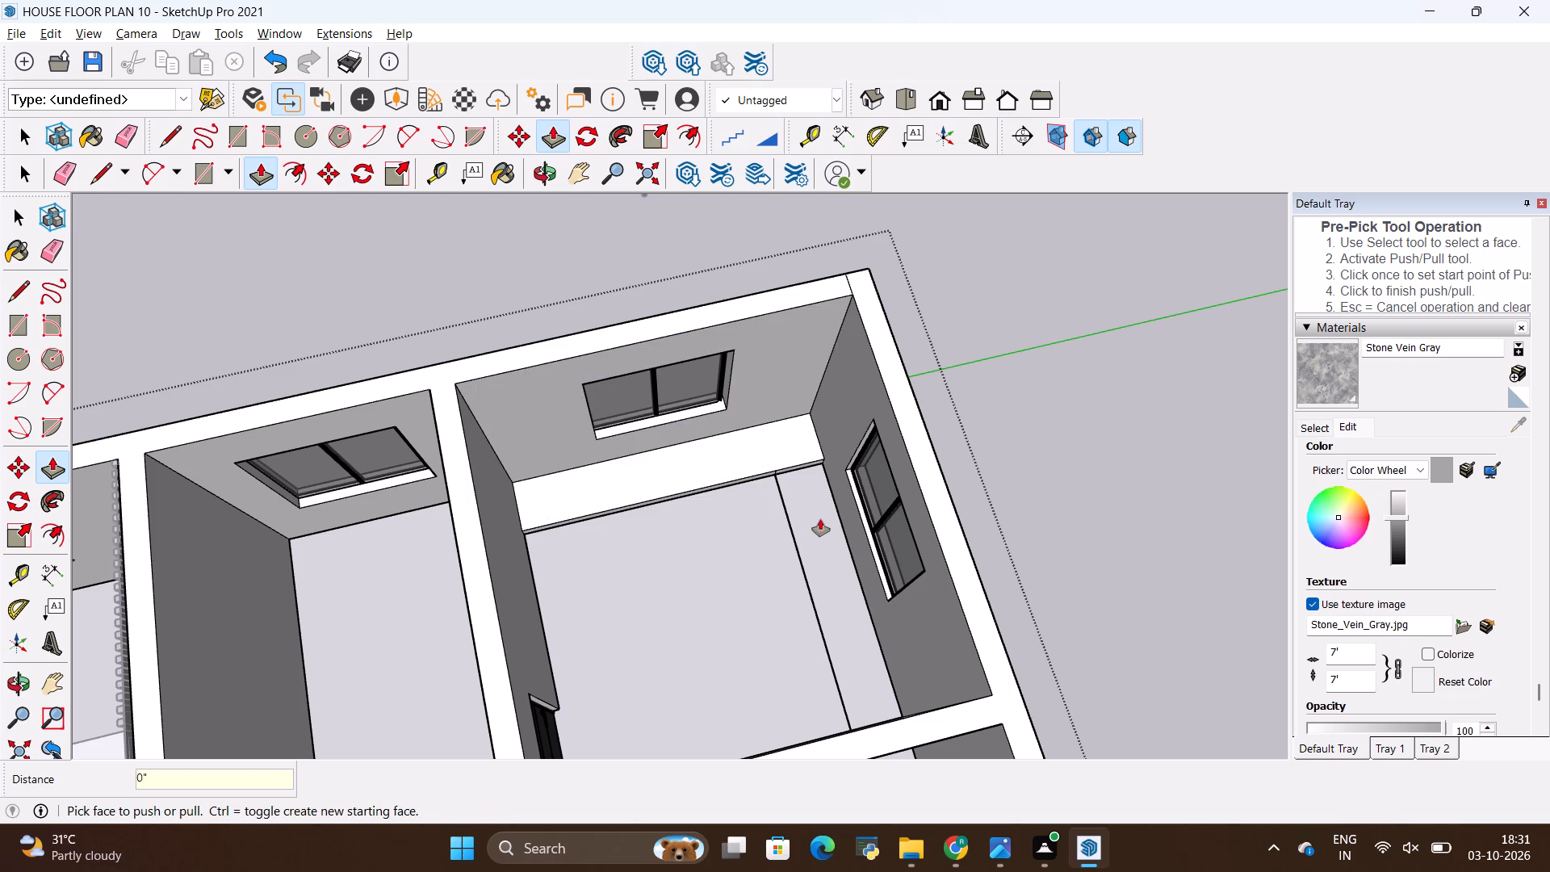
key(space)
click(809, 527)
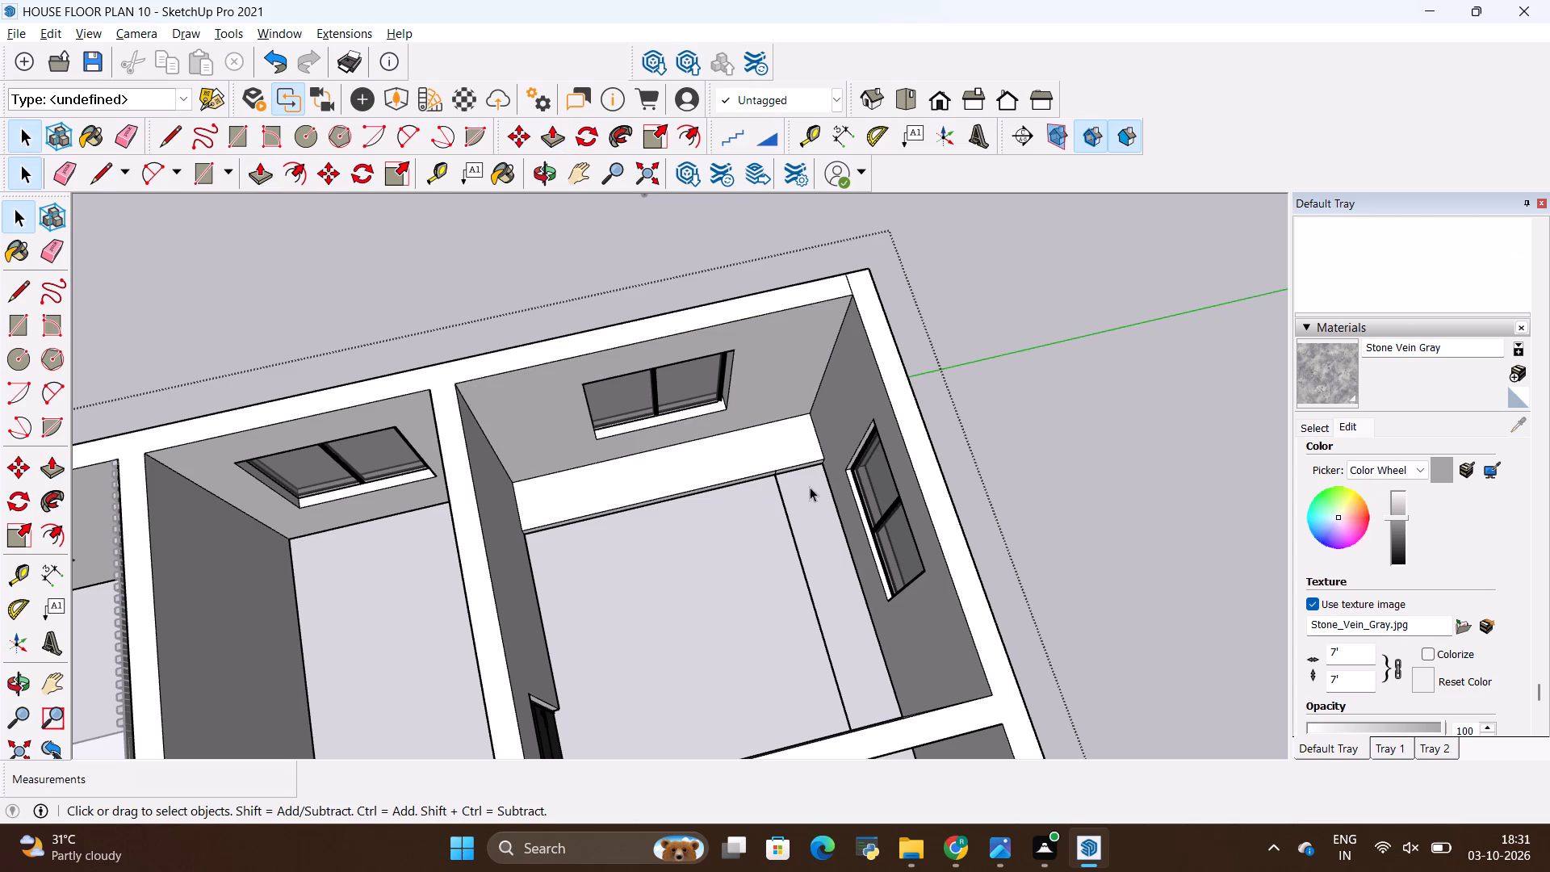
key(r)
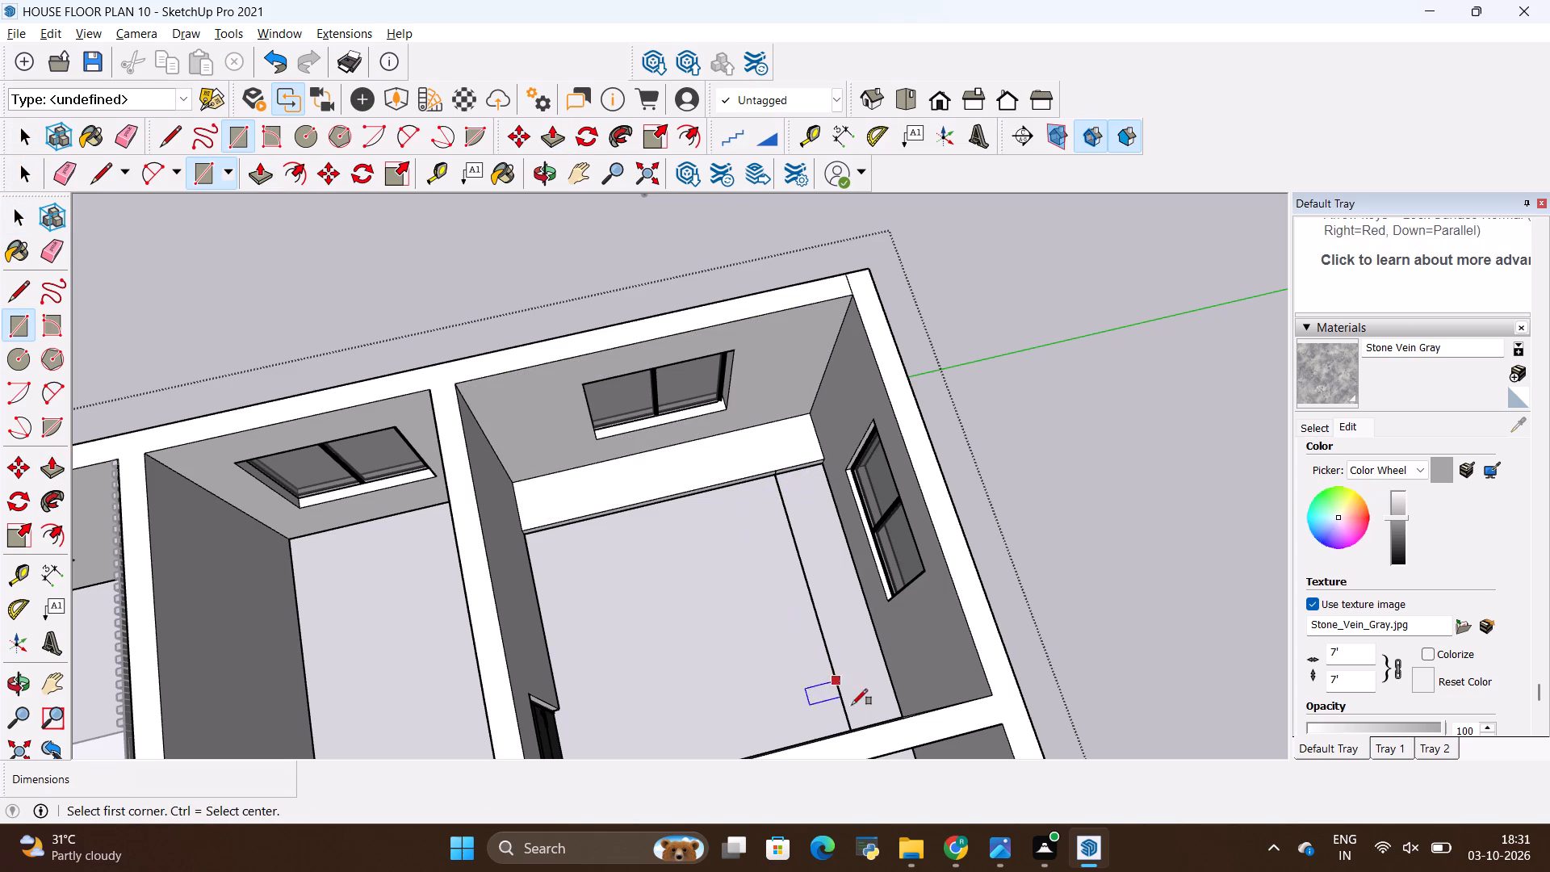
middle_drag(853, 706, 867, 820)
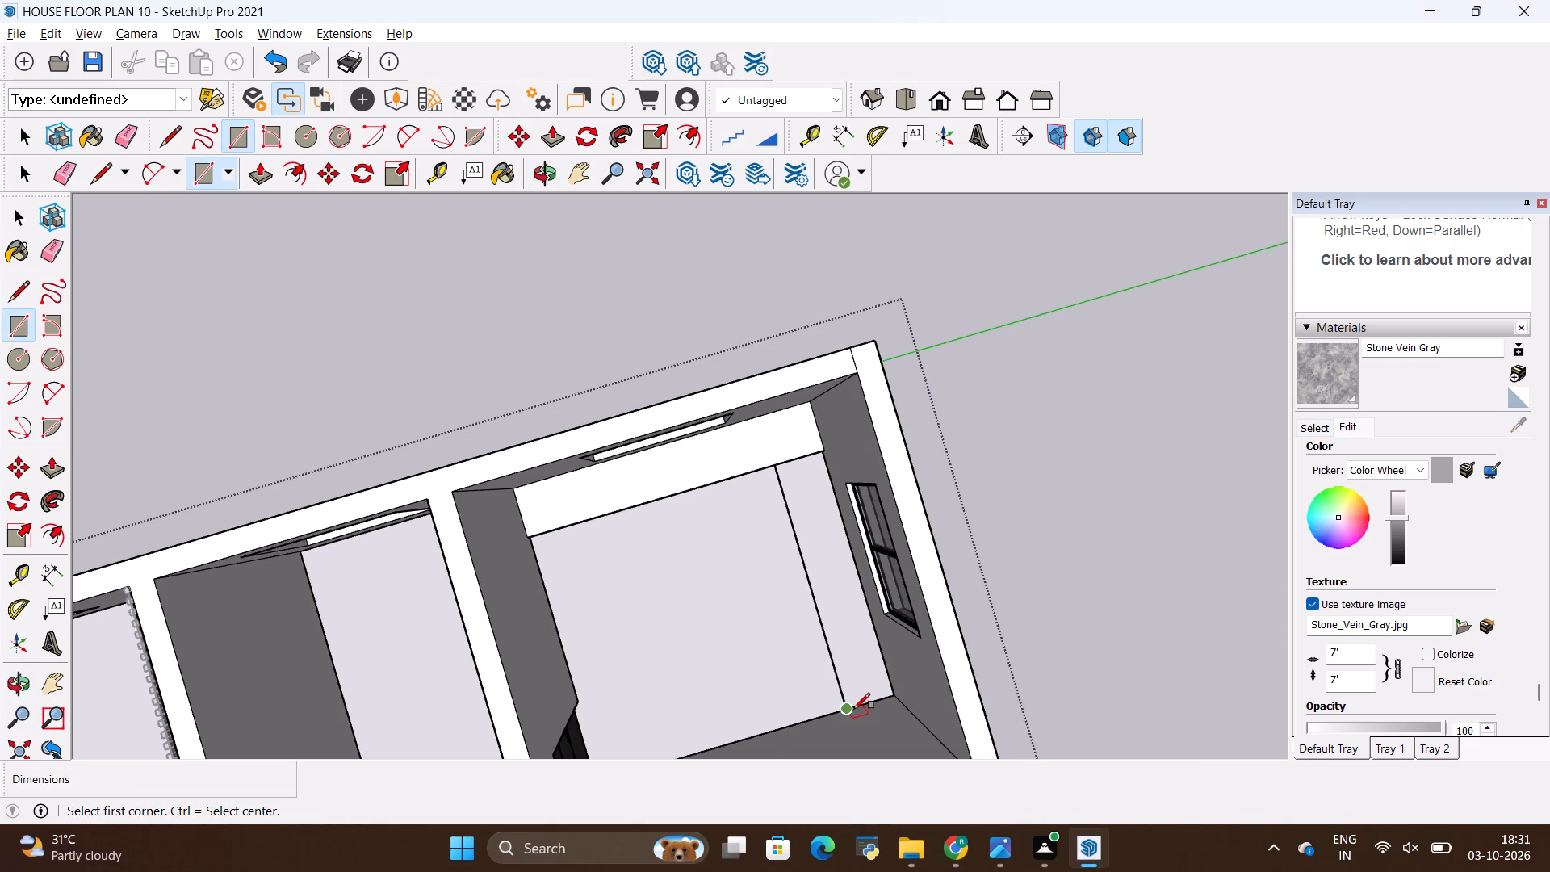
click(853, 709)
middle_drag(843, 648, 826, 410)
scroll(820, 480, up, 4)
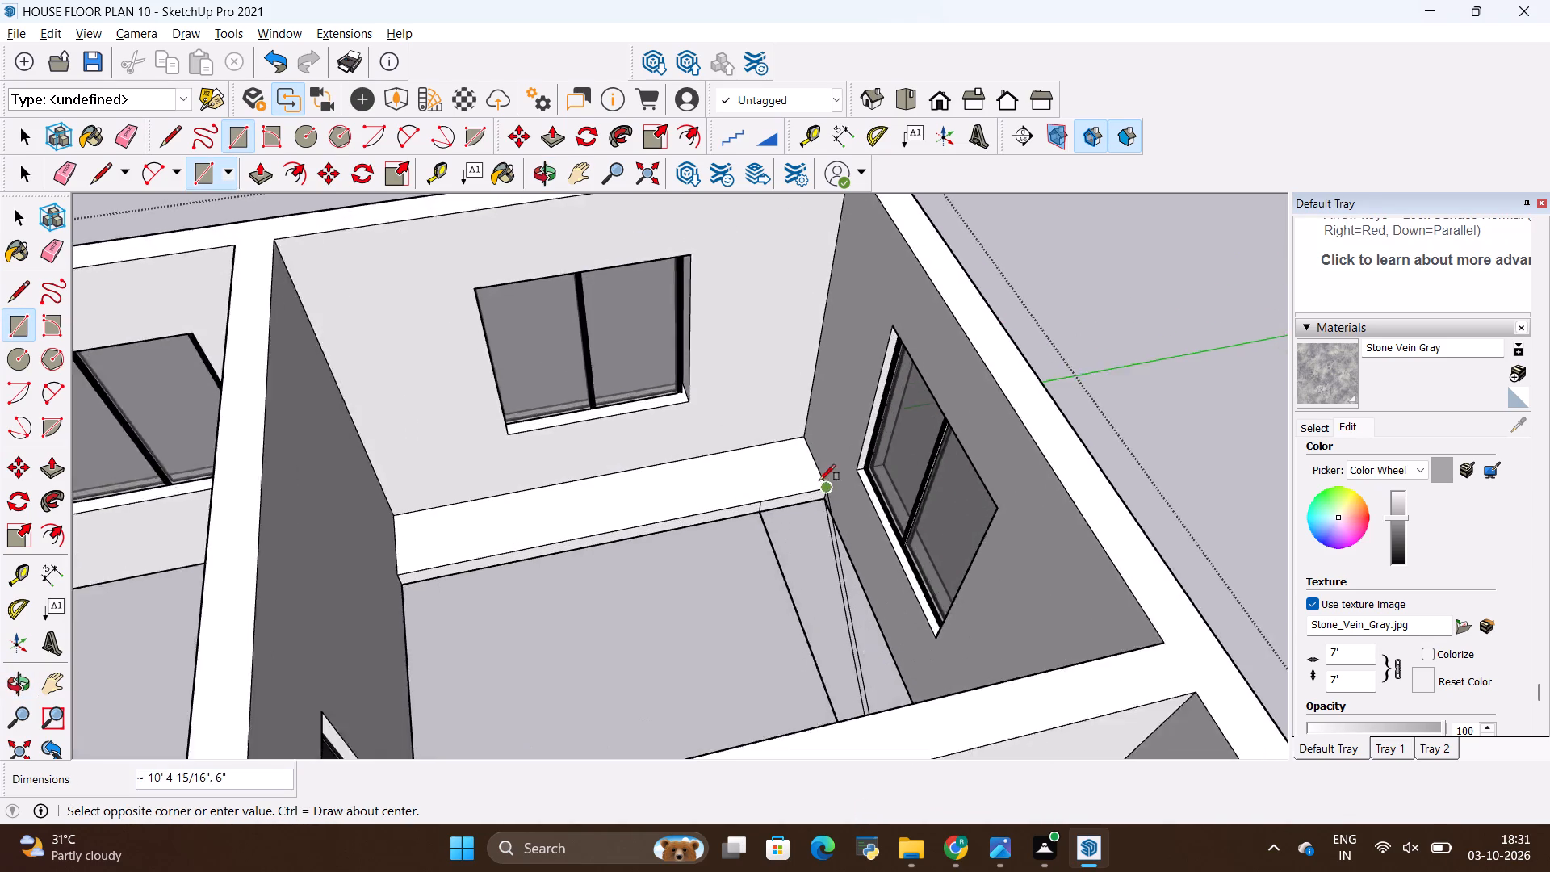
scroll(819, 480, up, 4)
click(835, 505)
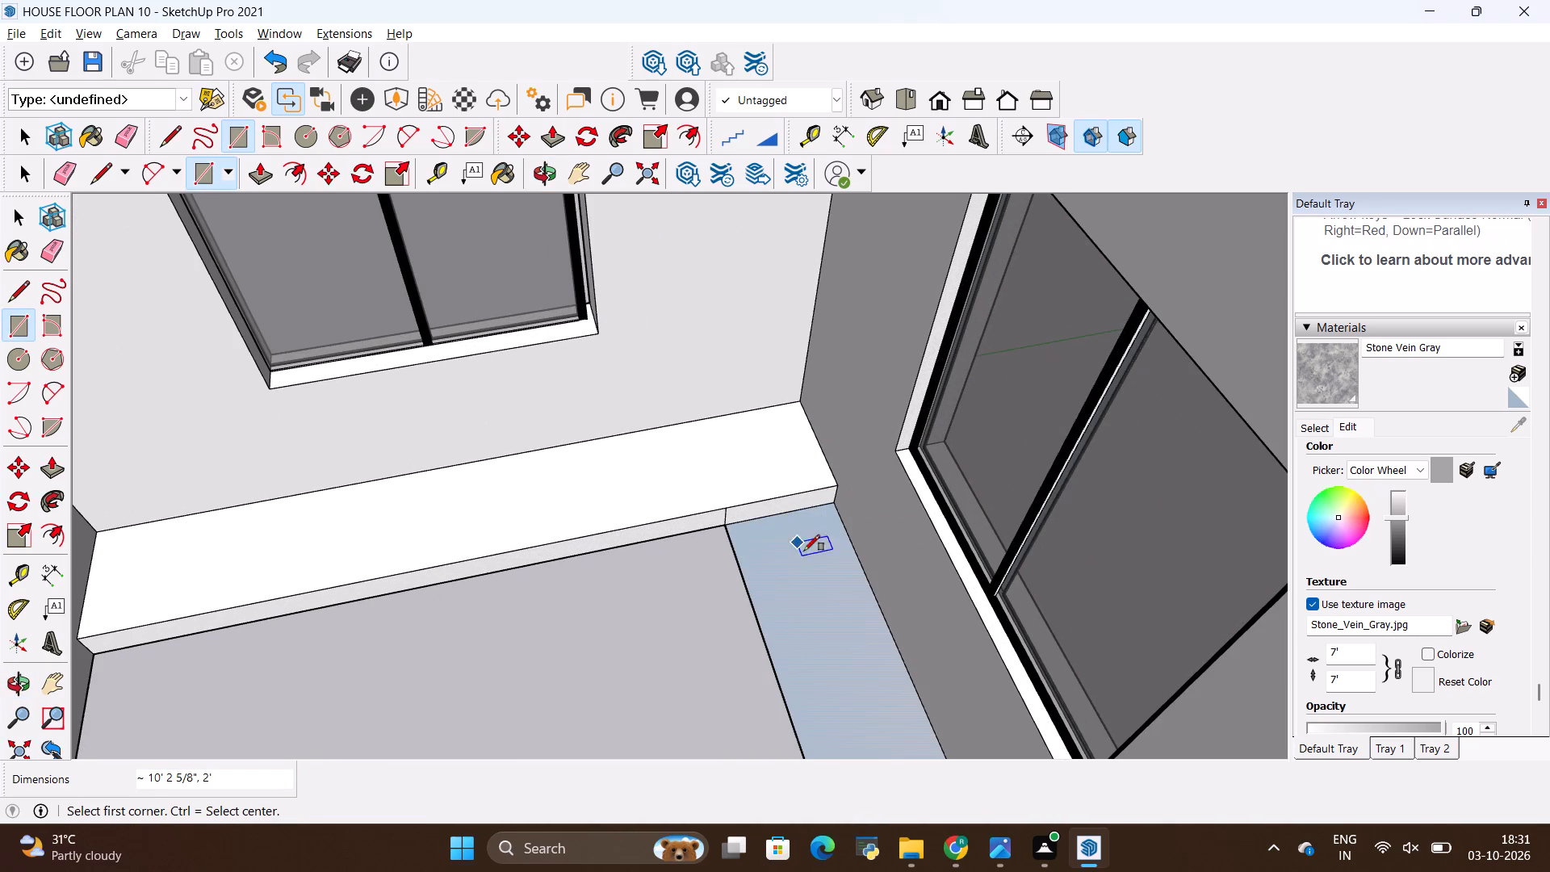
Push/Pull the rear-wall strip up 6", level with the top of the outer side wall's strip.
key(p)
click(814, 554)
click(652, 490)
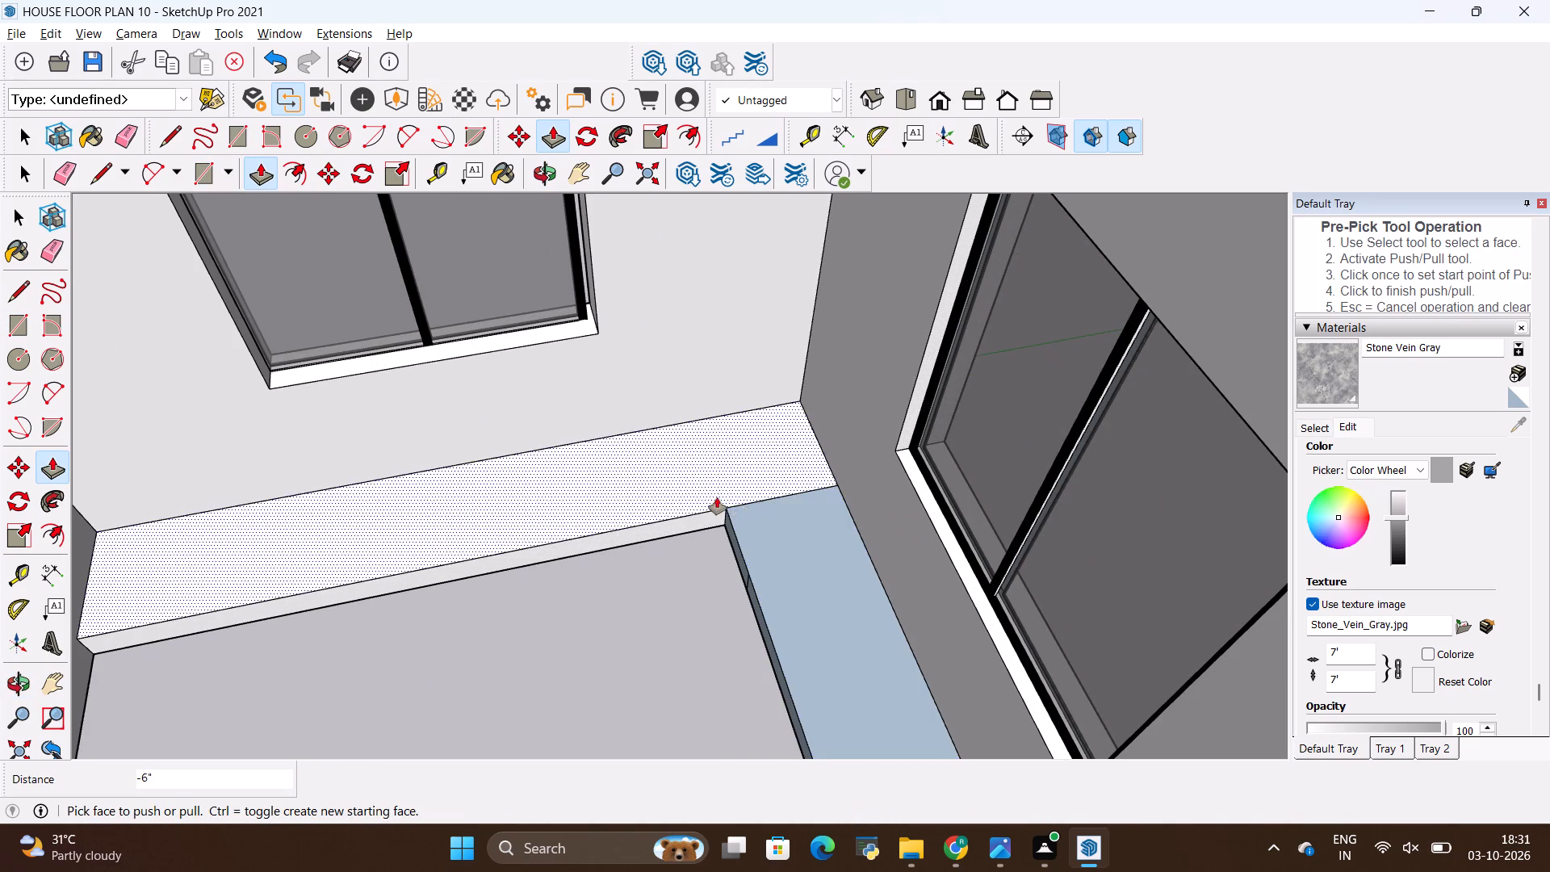
Reverse the top face of the raised rear-wall strip.
right_click(834, 581)
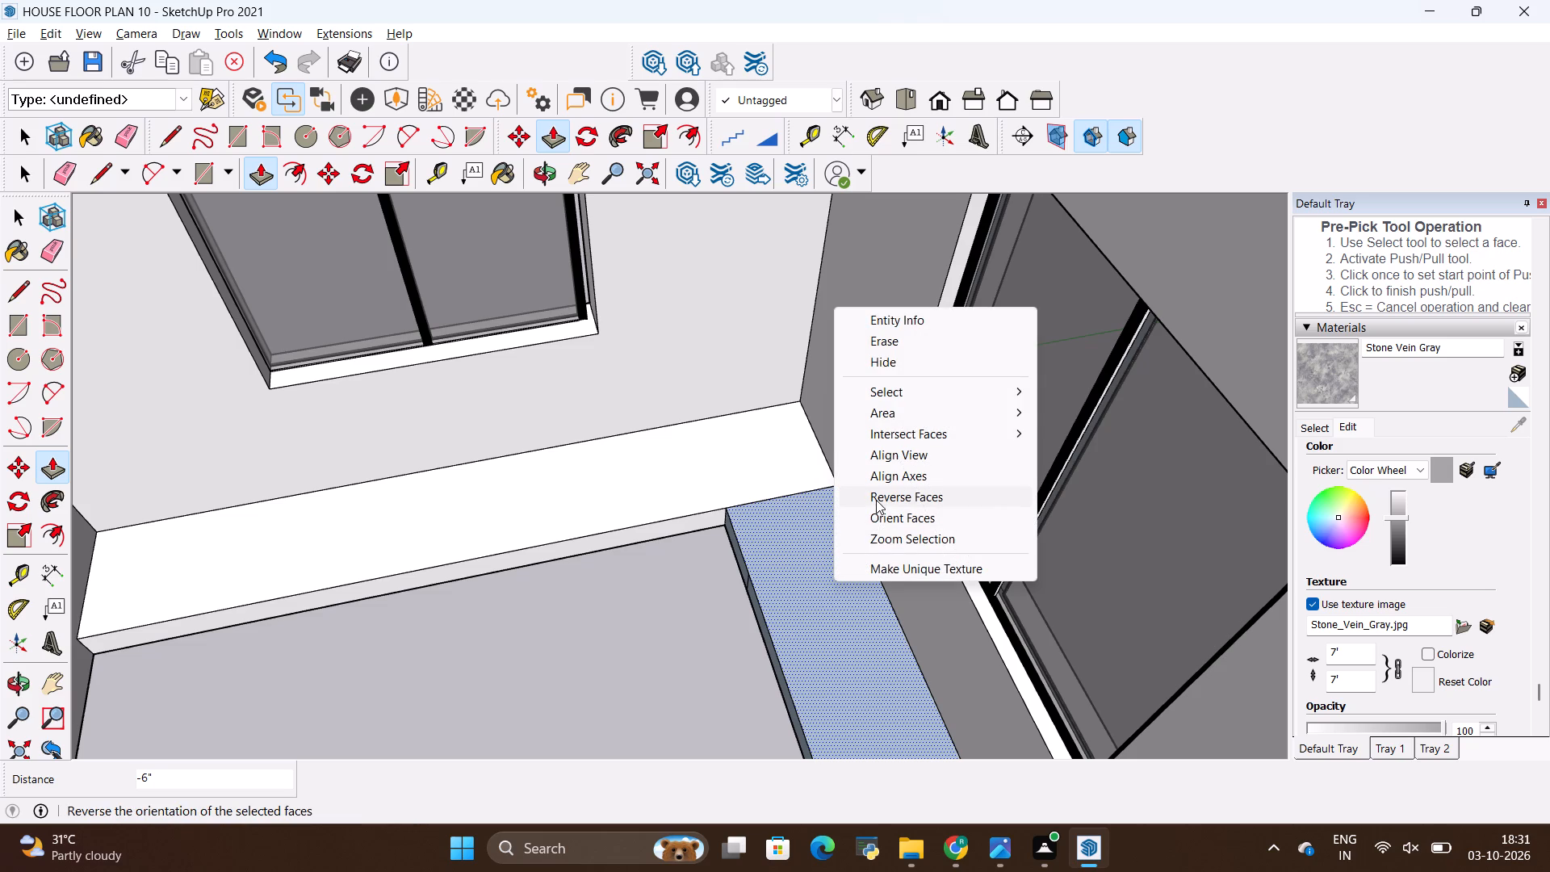
click(876, 500)
Push/Pull the top of the outer side wall's counter block up another 2'.
scroll(729, 596, down, 9)
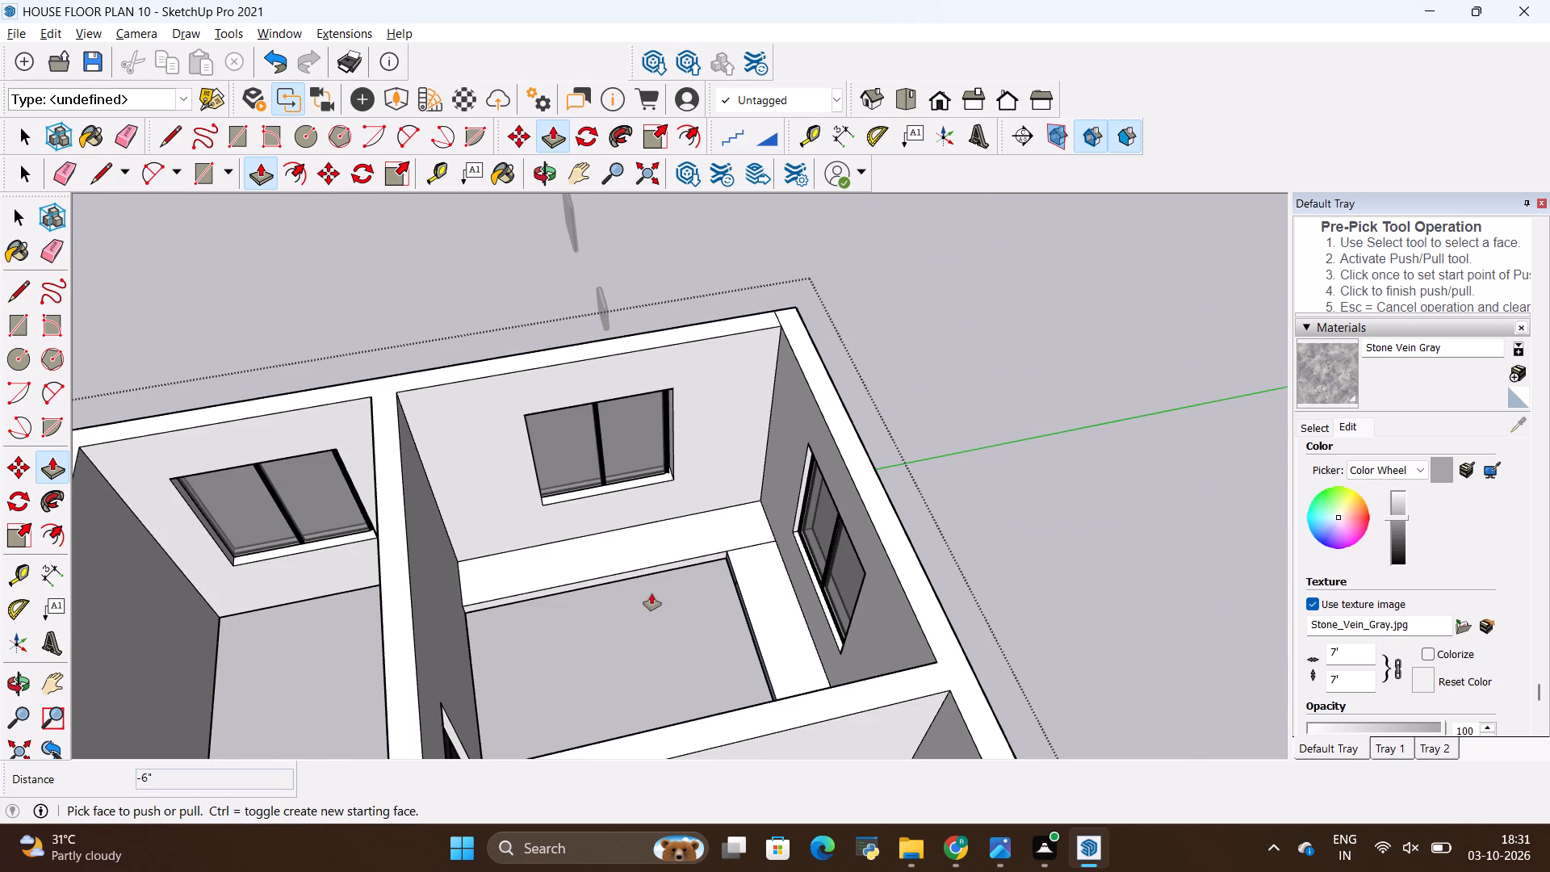
middle_drag(701, 603, 982, 576)
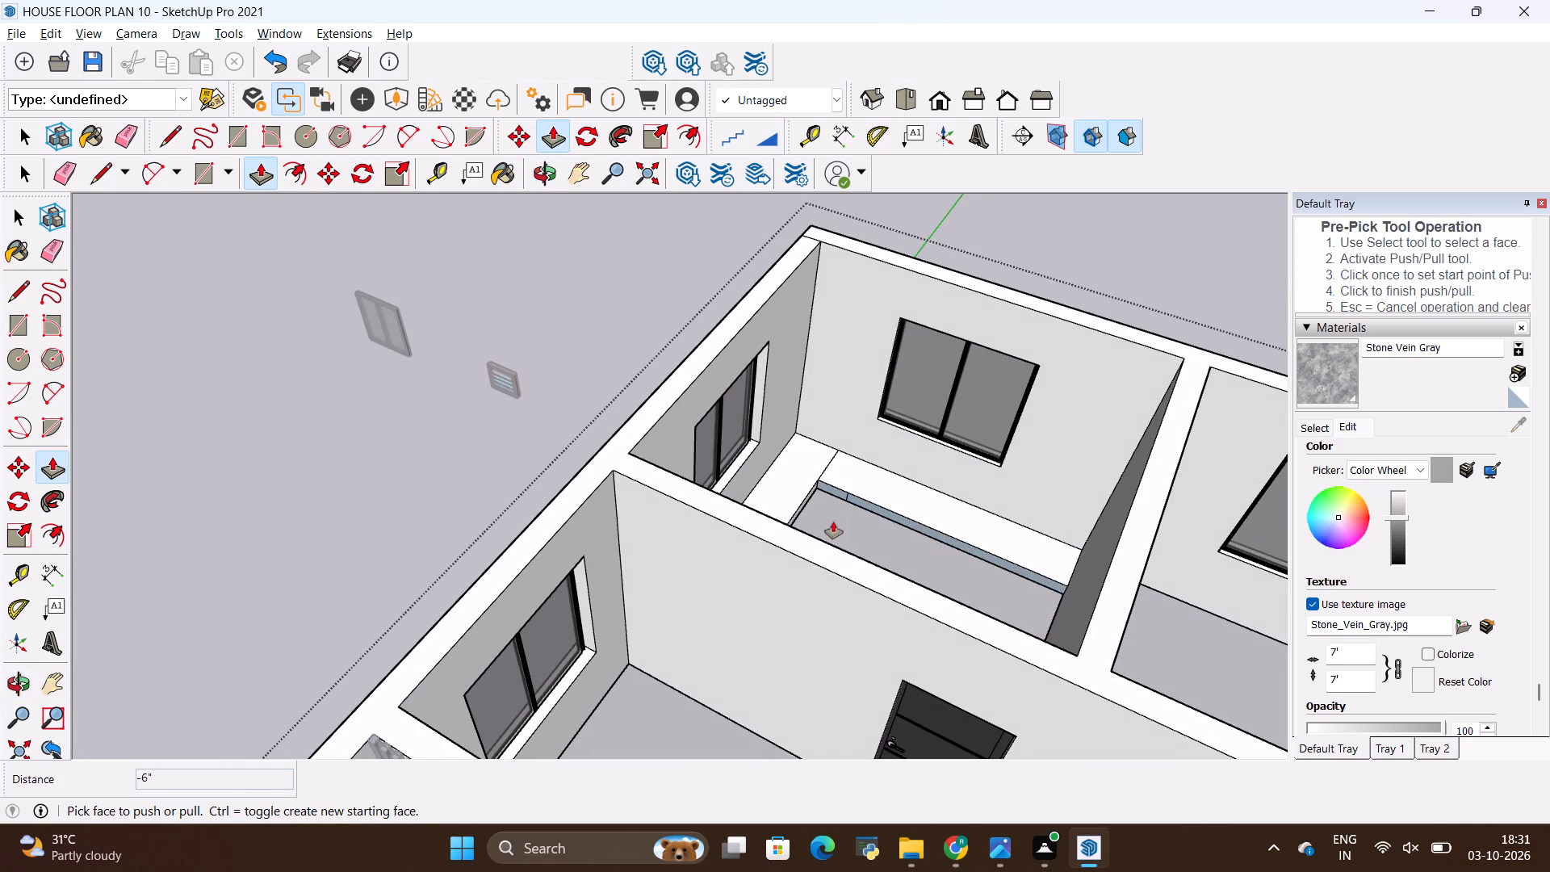
middle_drag(832, 523, 684, 570)
scroll(662, 551, down, 5)
scroll(784, 547, up, 6)
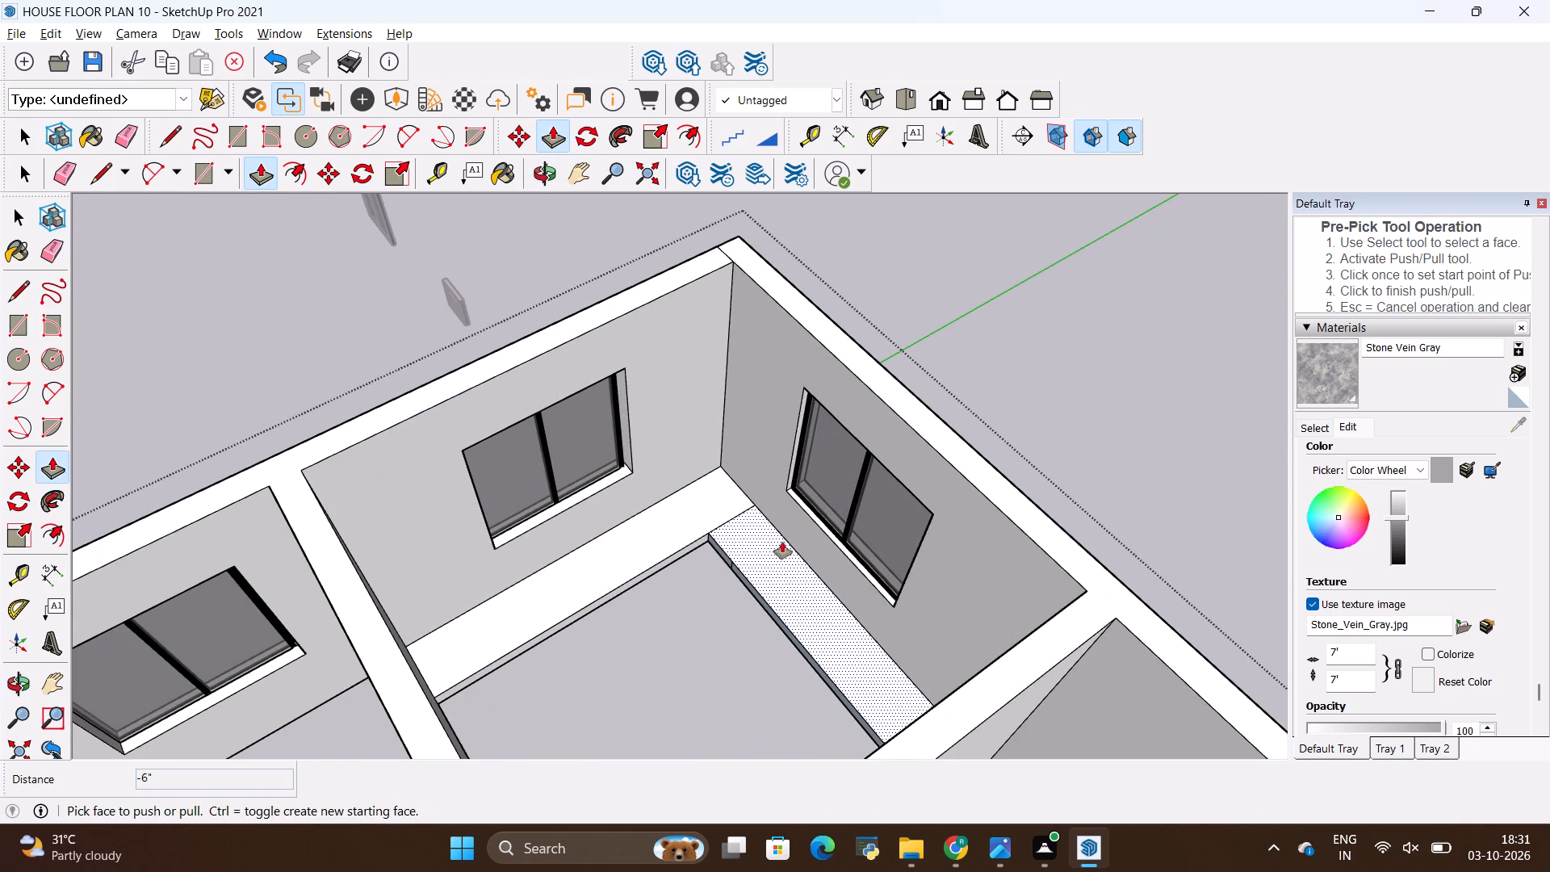
key(p)
click(679, 526)
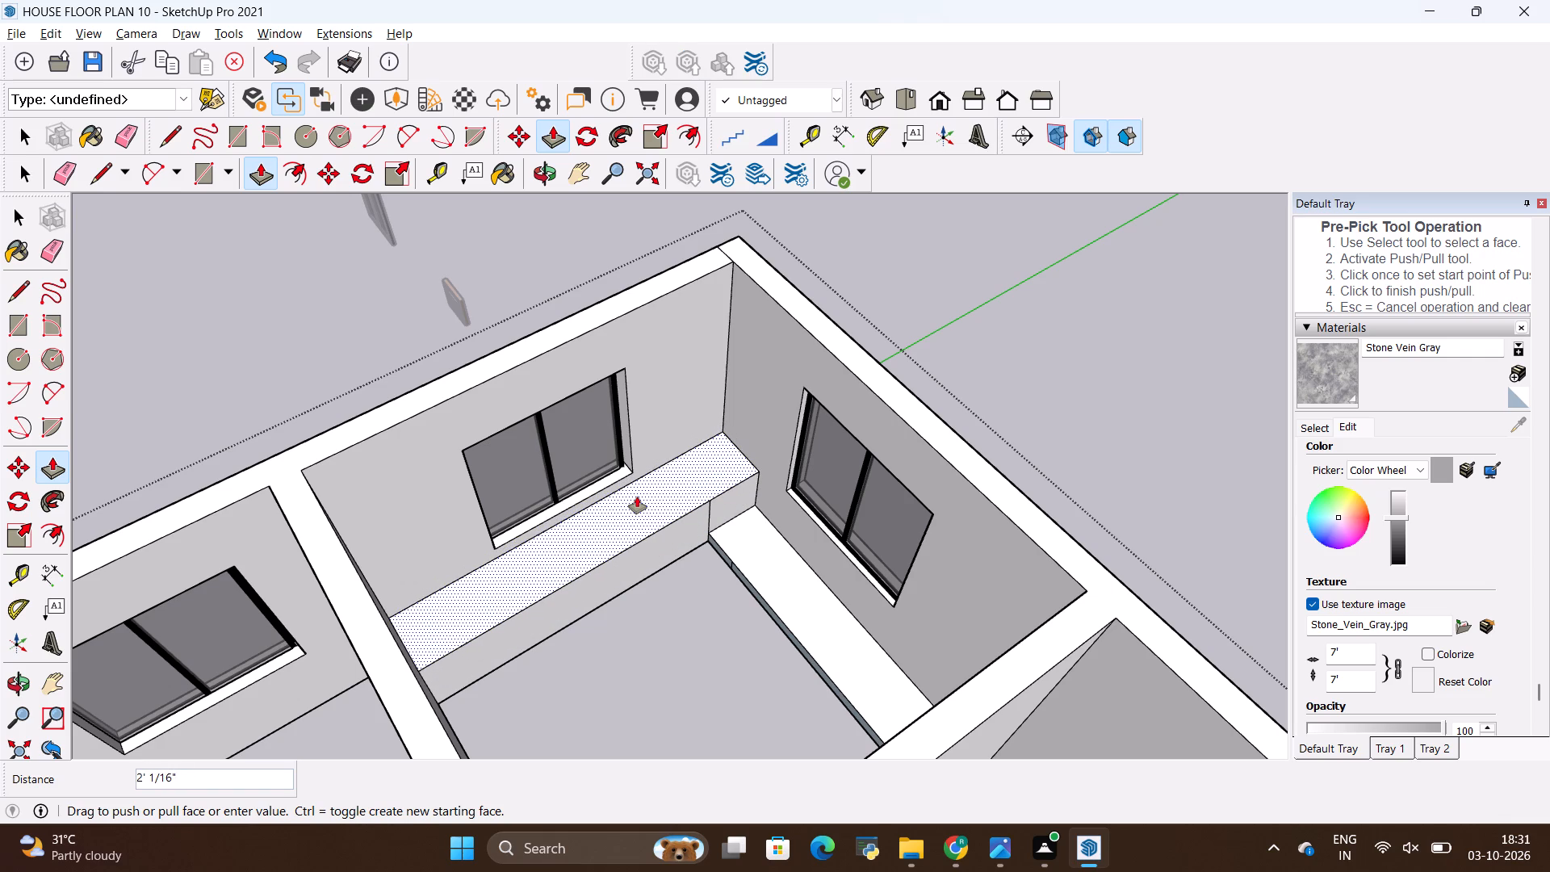
text(2')
key(Return)
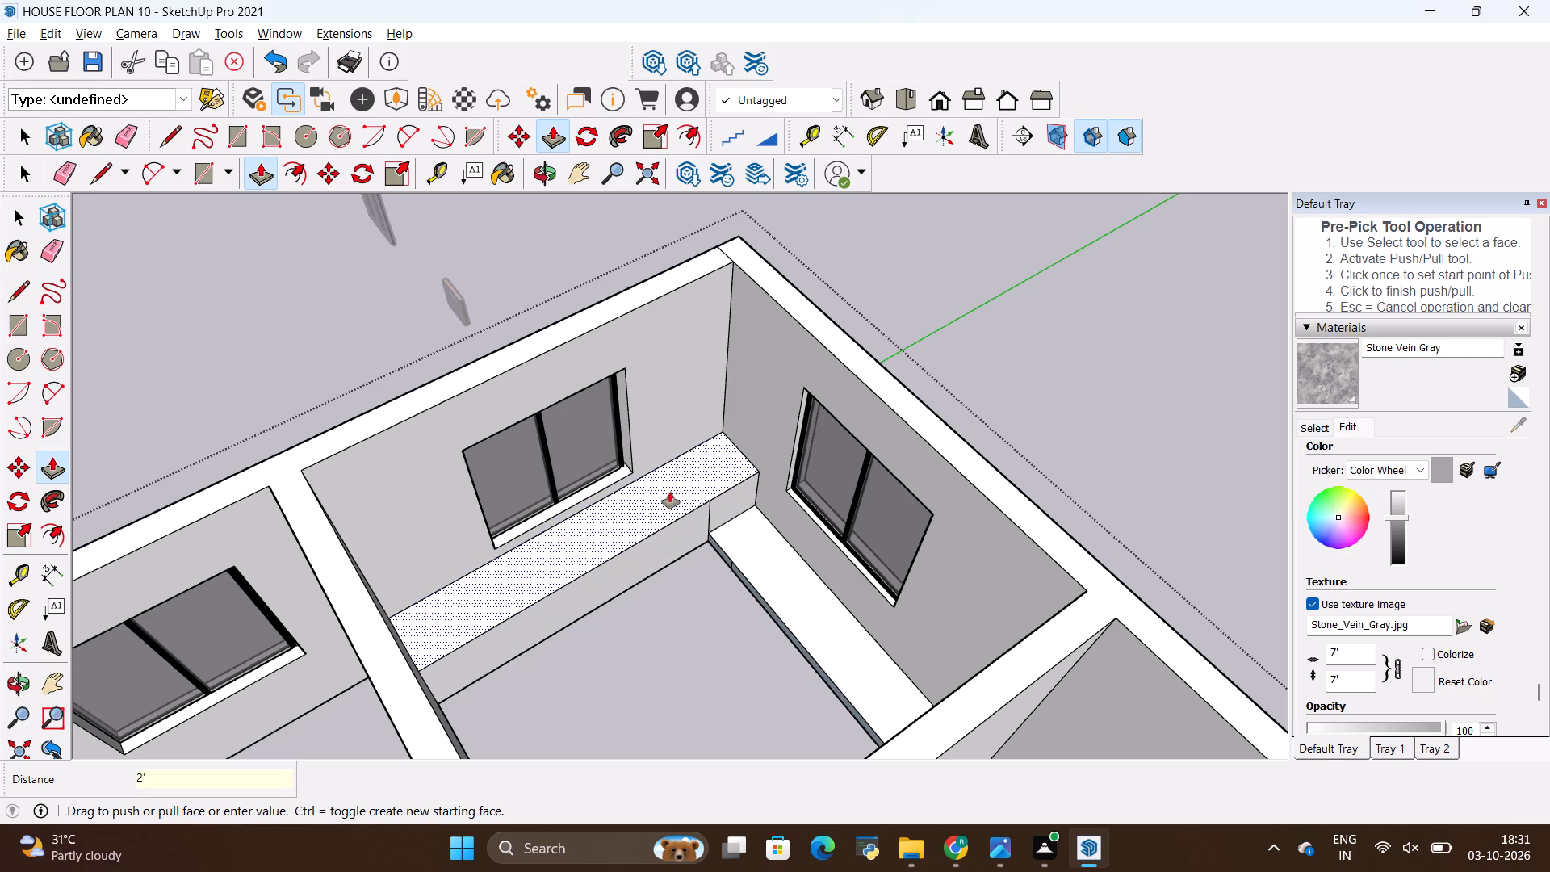
Push/Pull the top of the rear-wall counter block up 2', level with the adjoining counter.
click(768, 554)
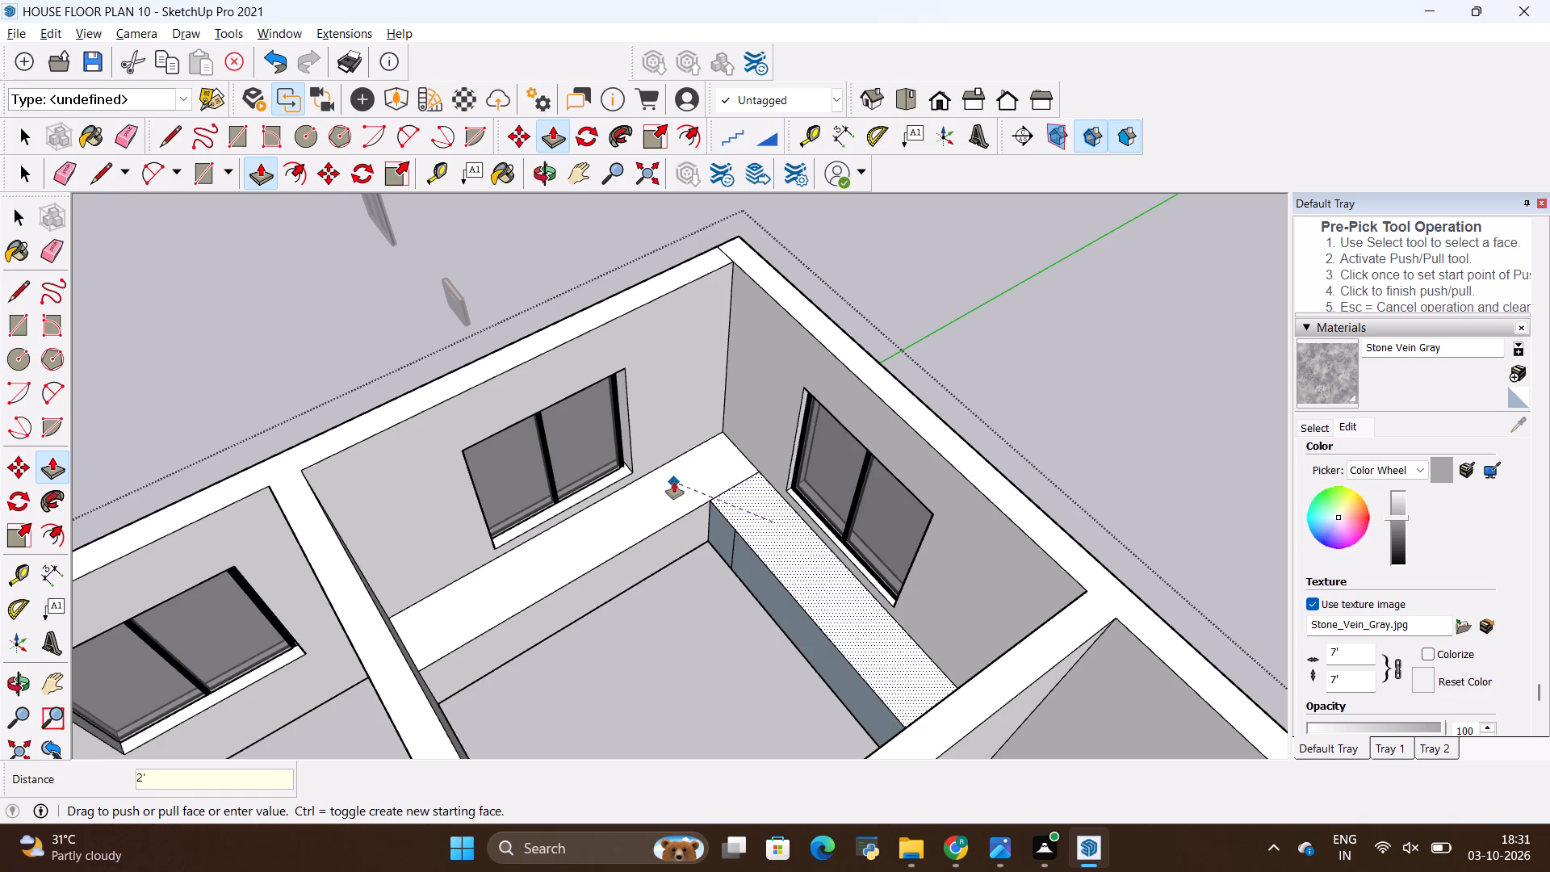
click(674, 482)
Copy the bottom front edge of the outer side wall's counter 6" up its front face and clear the selection.
middle_drag(611, 589, 560, 529)
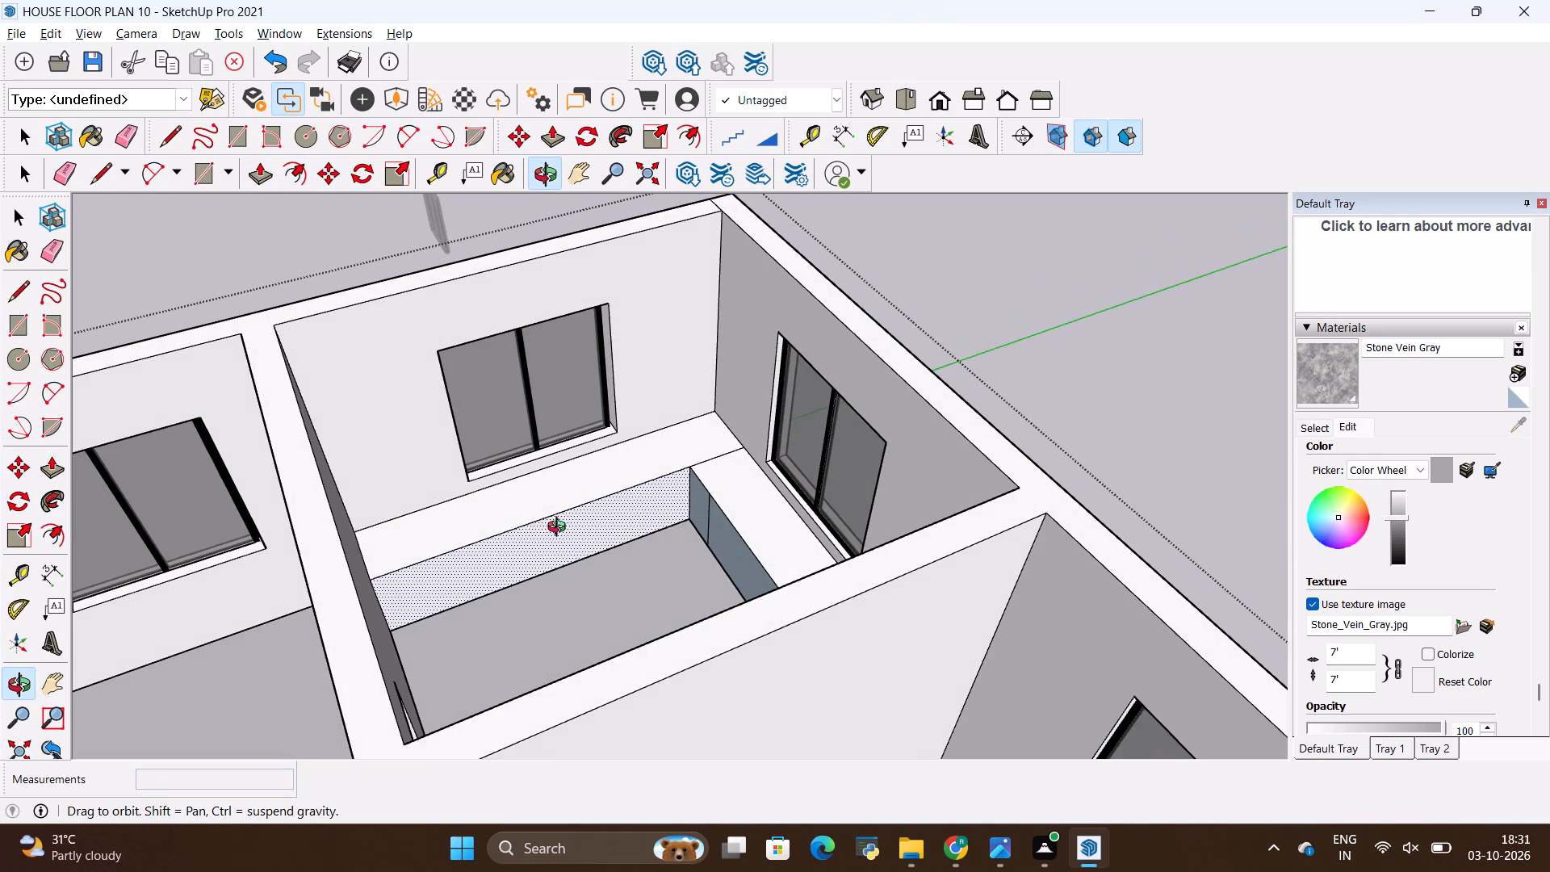
middle_drag(560, 529, 560, 535)
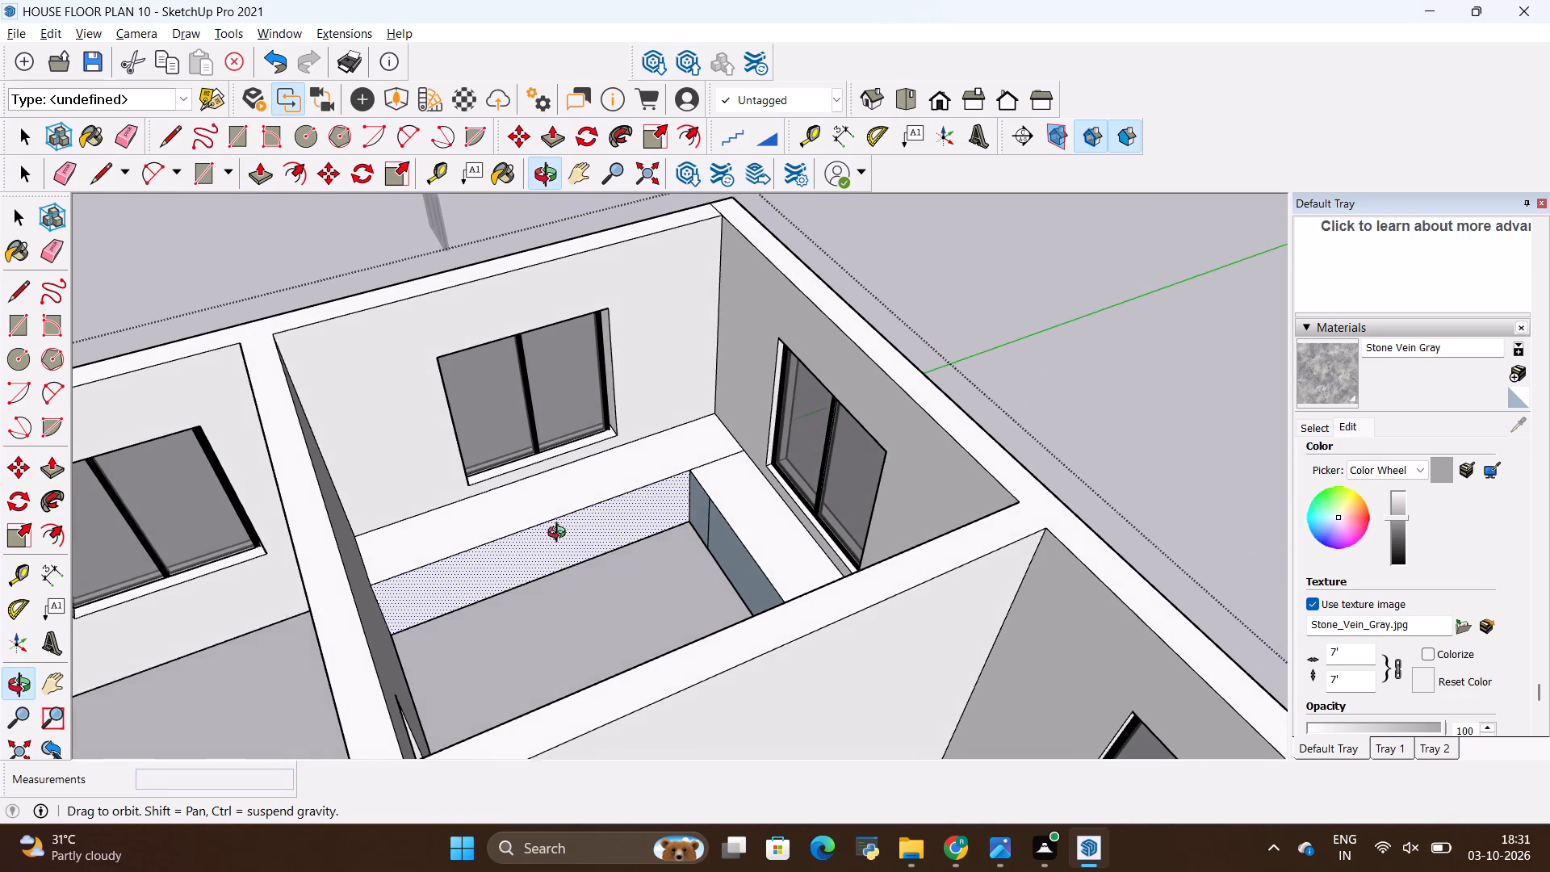
middle_drag(560, 535, 583, 555)
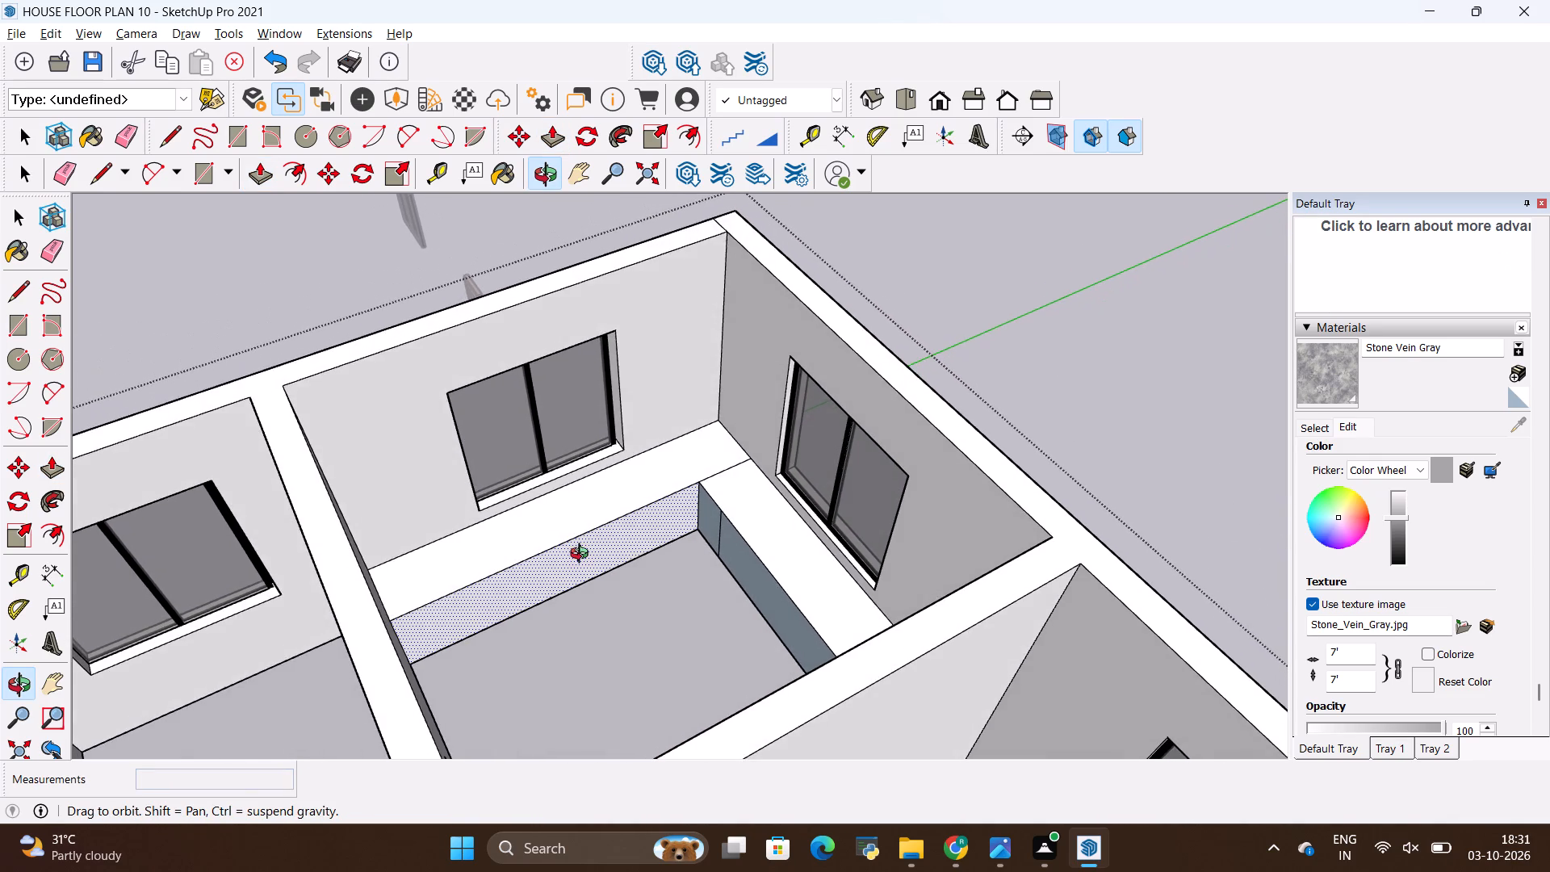
middle_drag(583, 555, 540, 548)
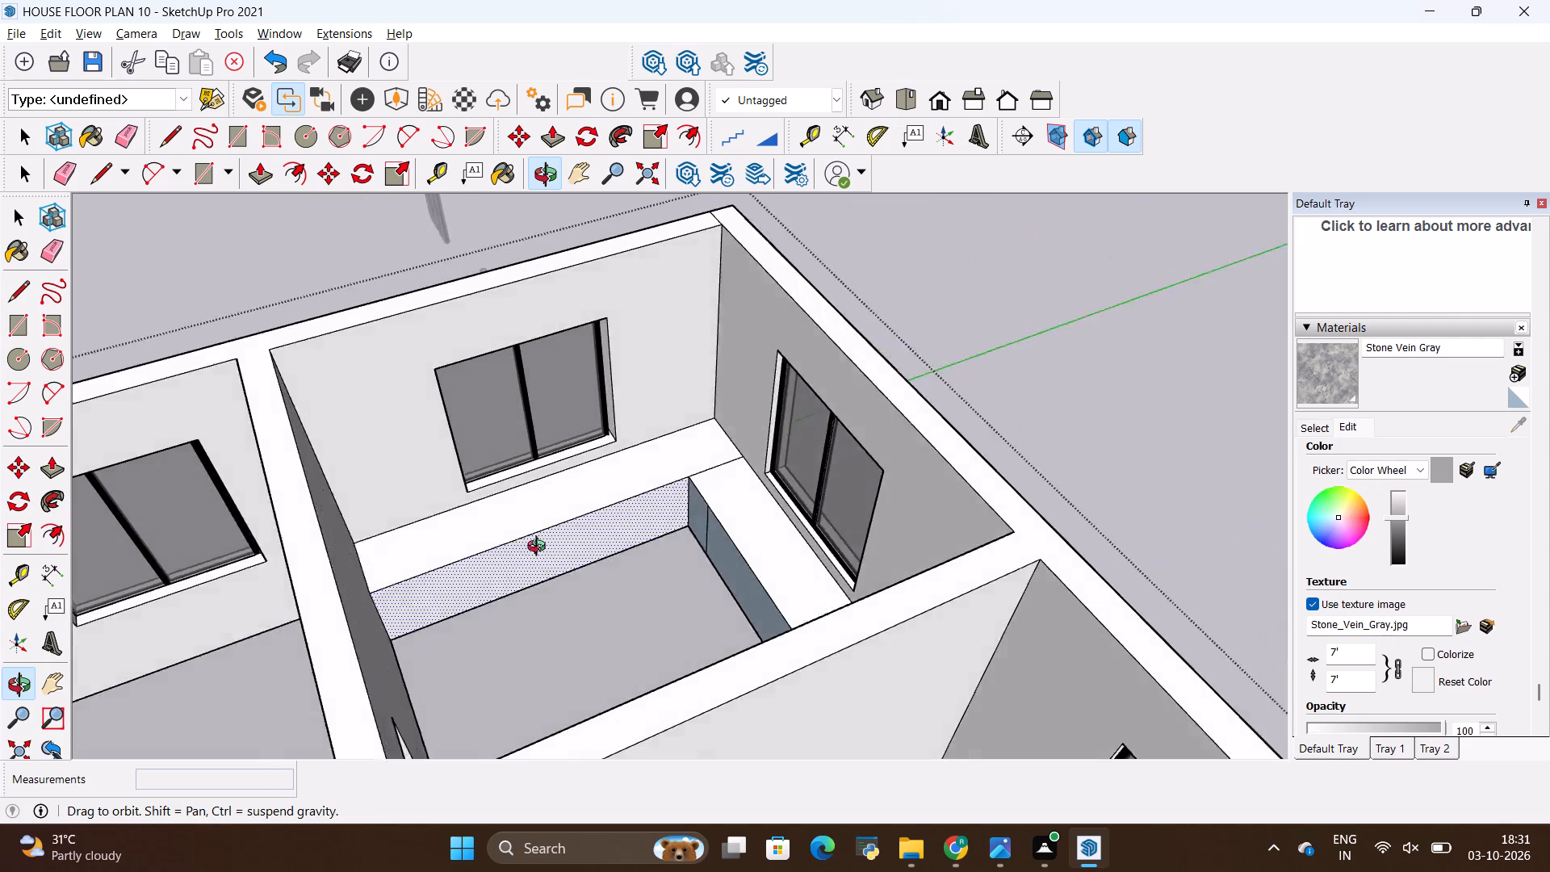
middle_drag(540, 548, 495, 539)
scroll(492, 540, up, 12)
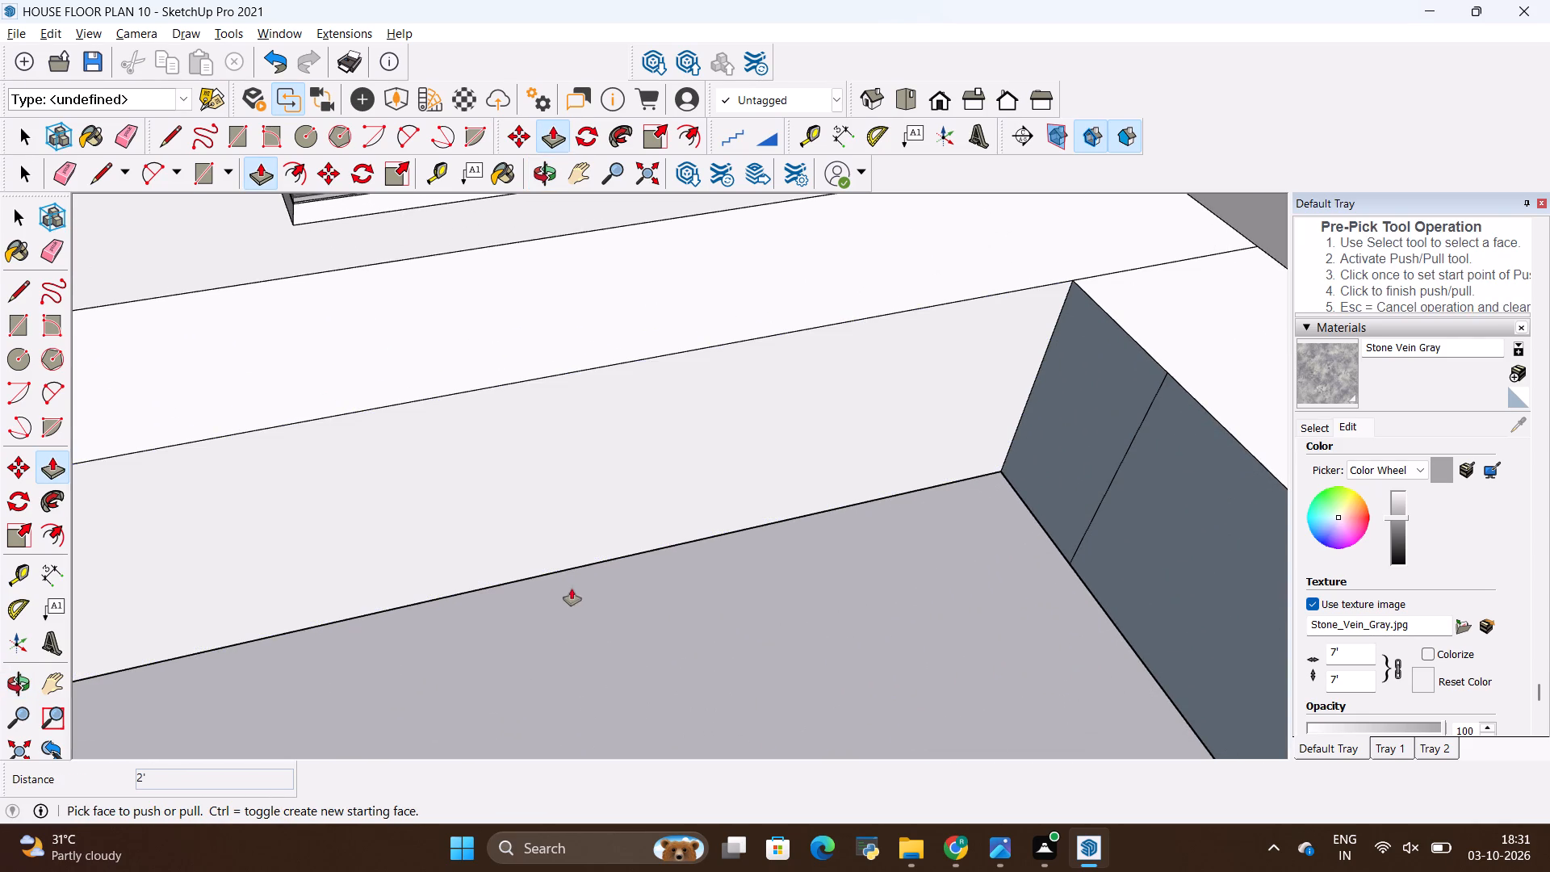
key(space)
click(563, 569)
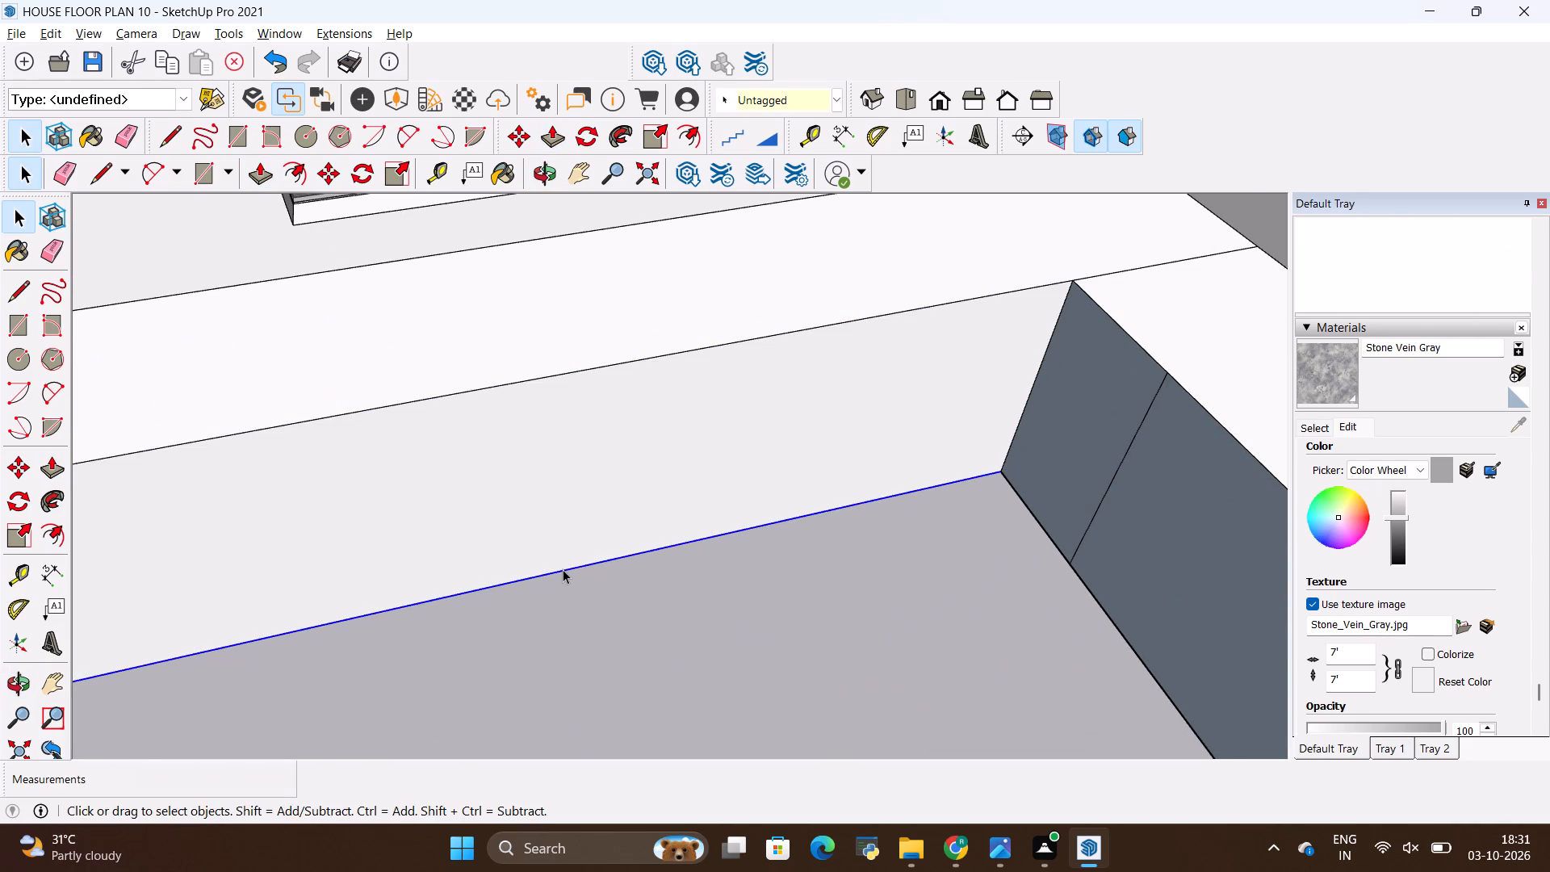
key(m)
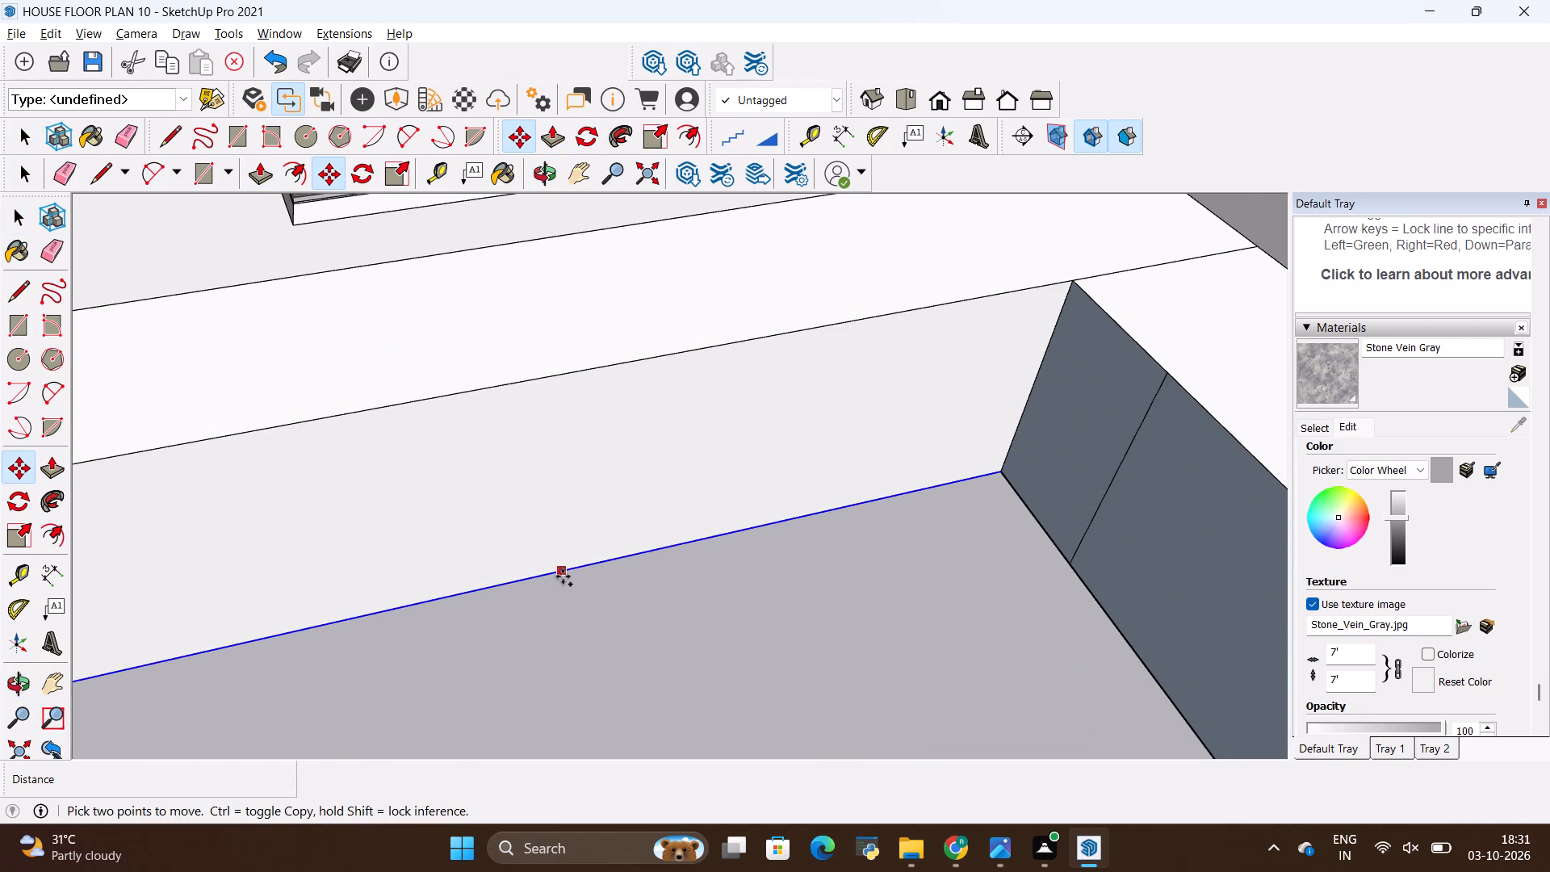
click(562, 574)
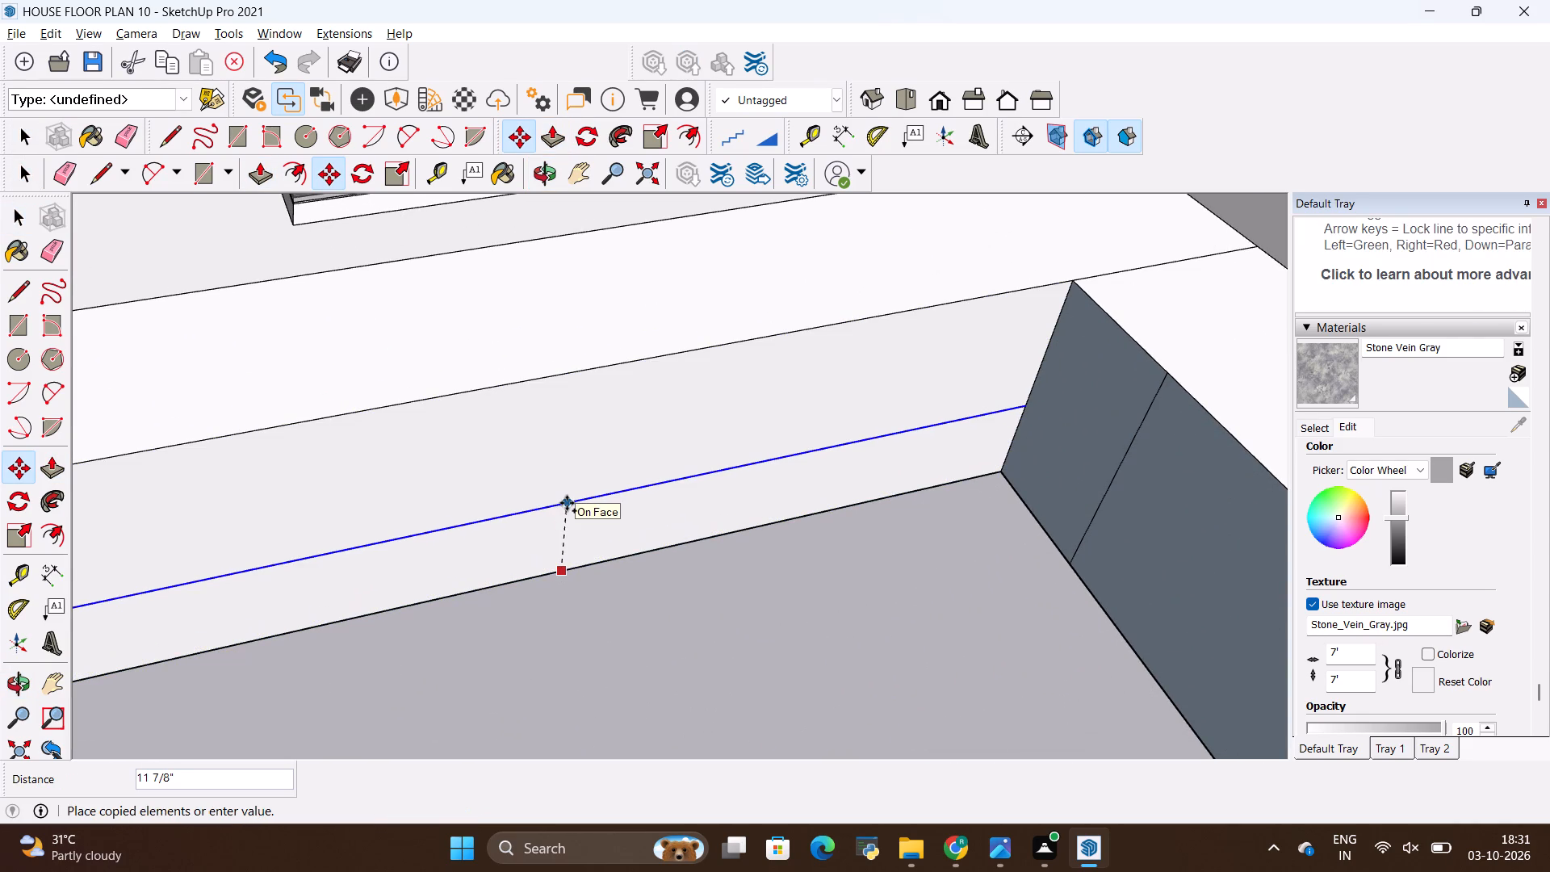
key(6)
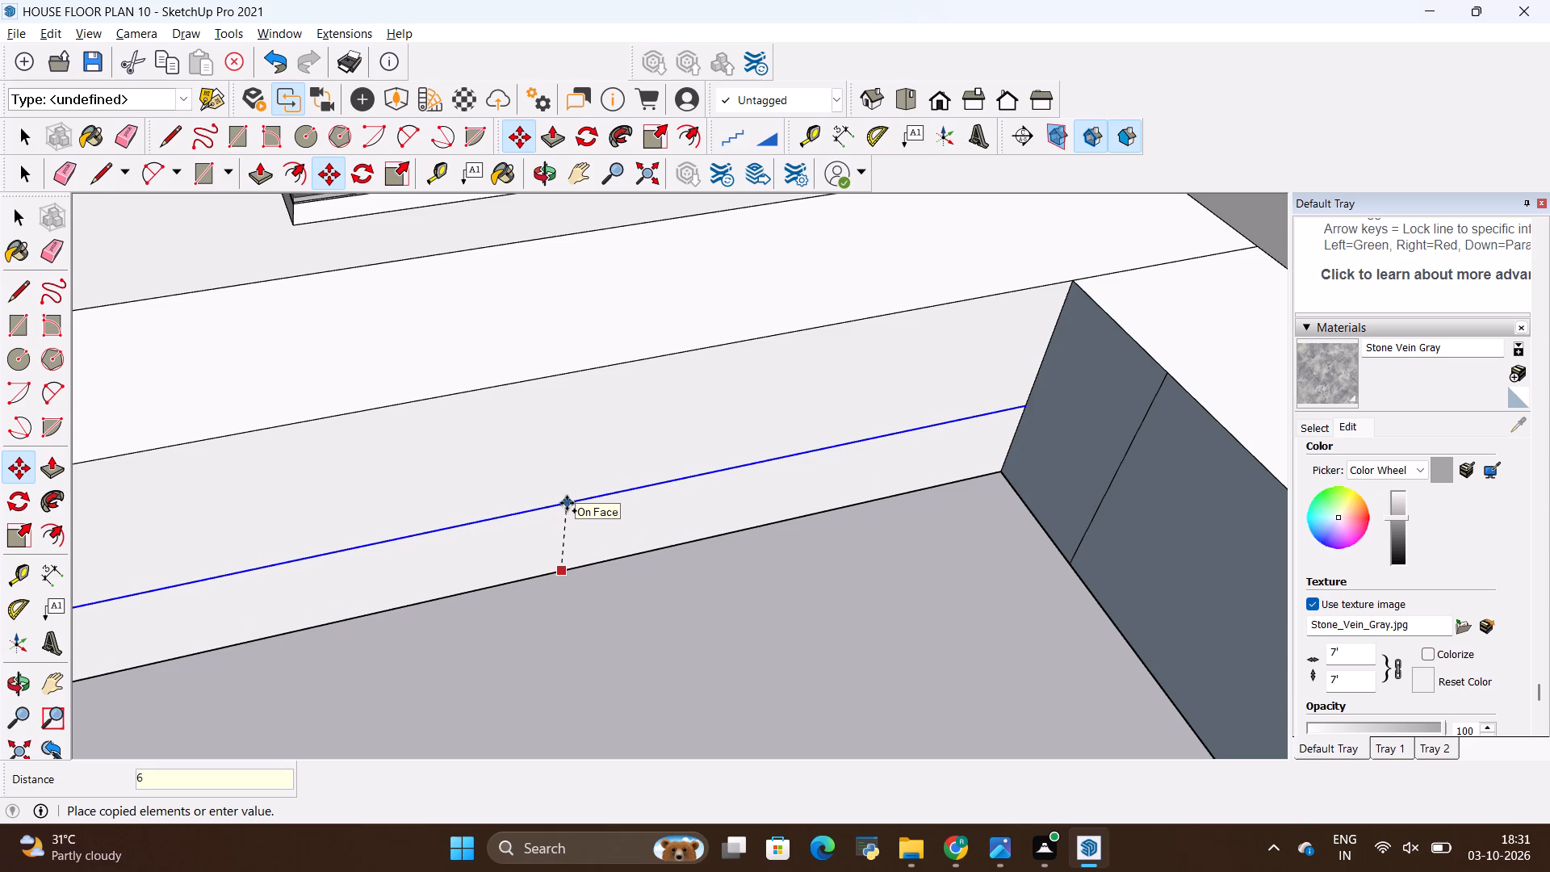
key(shift+quotedbl)
key(Return)
scroll(672, 509, down, 8)
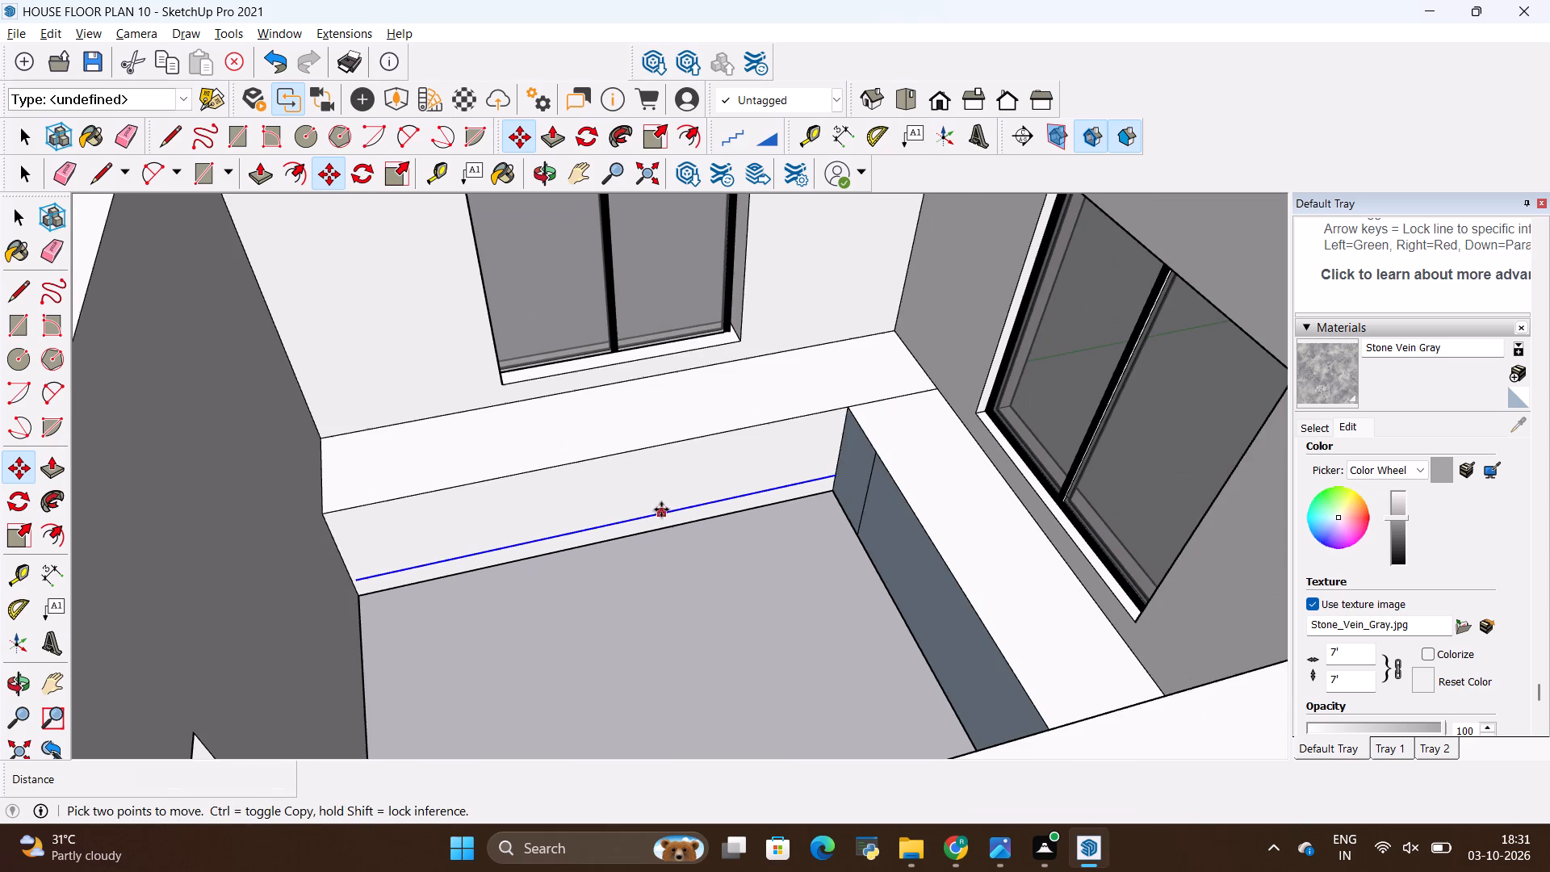
key(space)
click(622, 590)
Copy both bottom front edge segments of the rear-wall counter 6" up its front face.
middle_drag(602, 608, 954, 712)
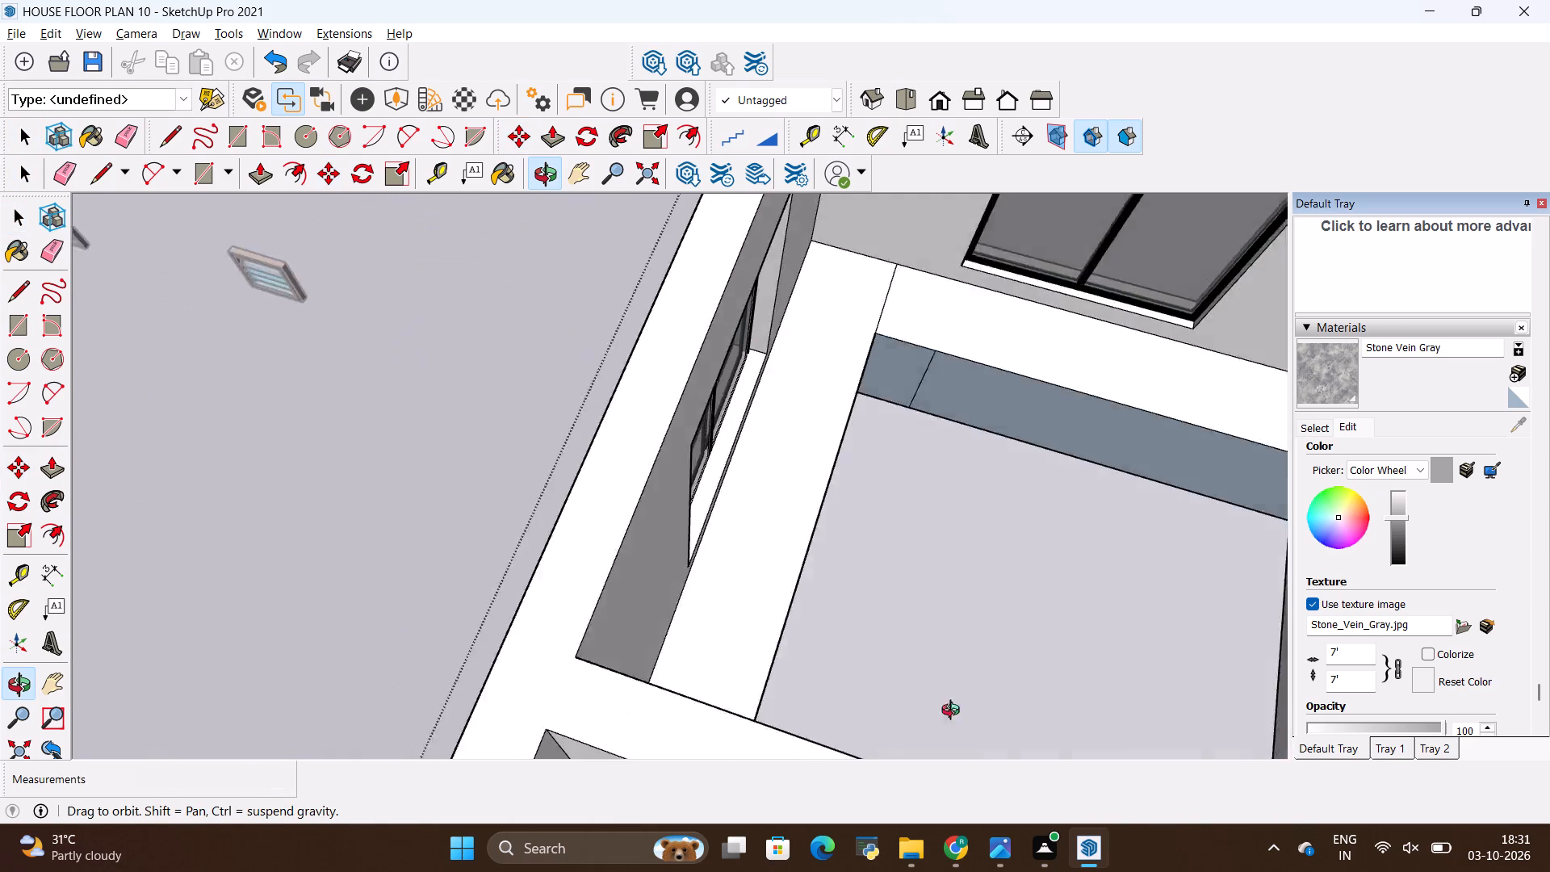
middle_drag(954, 712, 847, 627)
scroll(899, 460, down, 9)
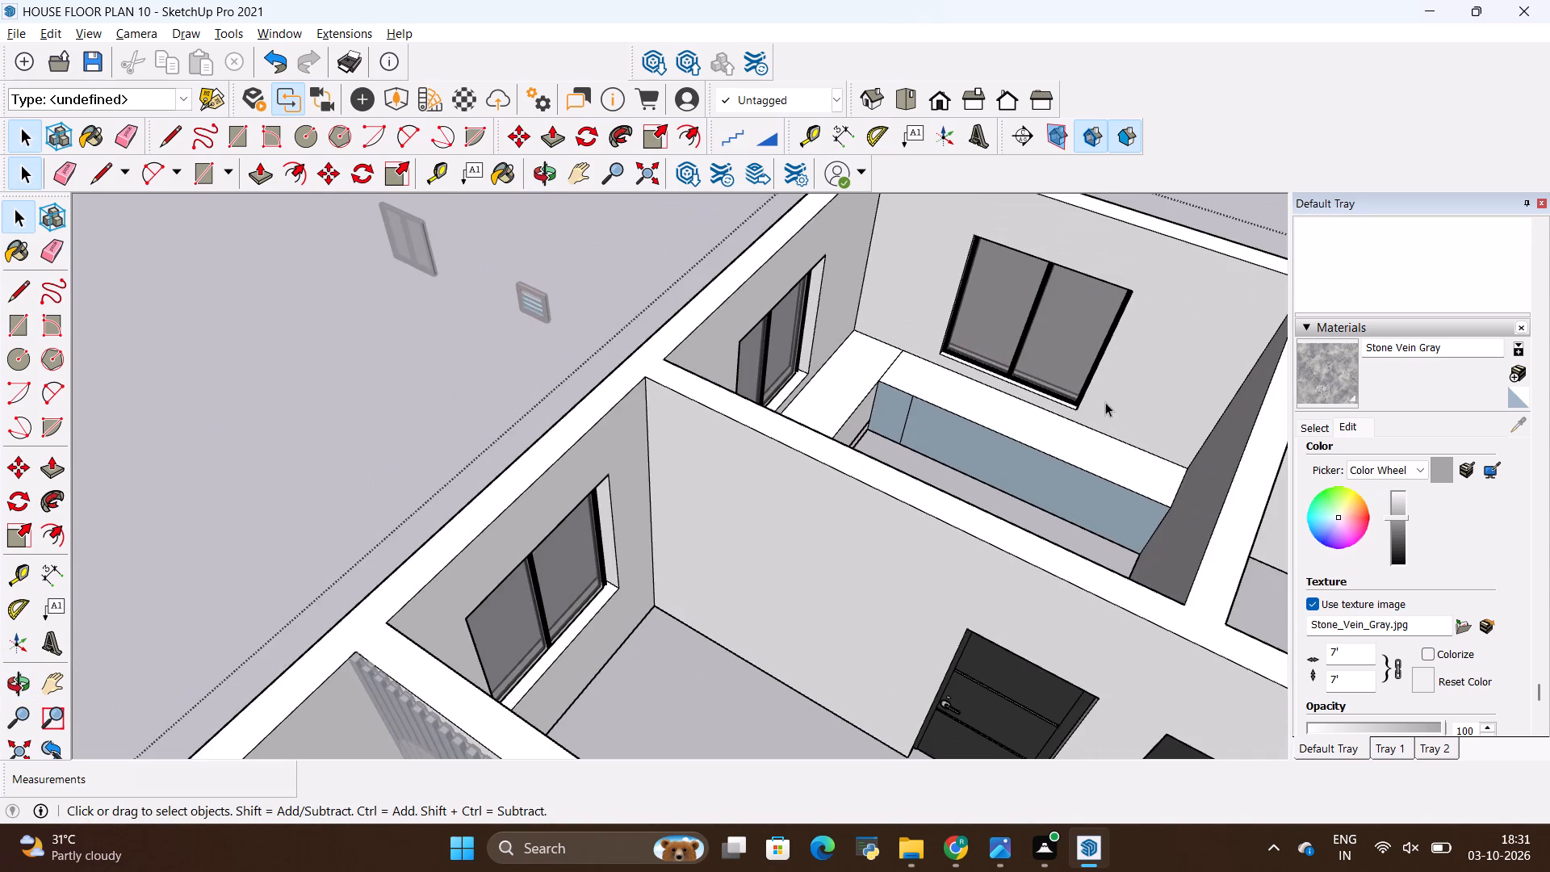
scroll(1110, 392, up, 10)
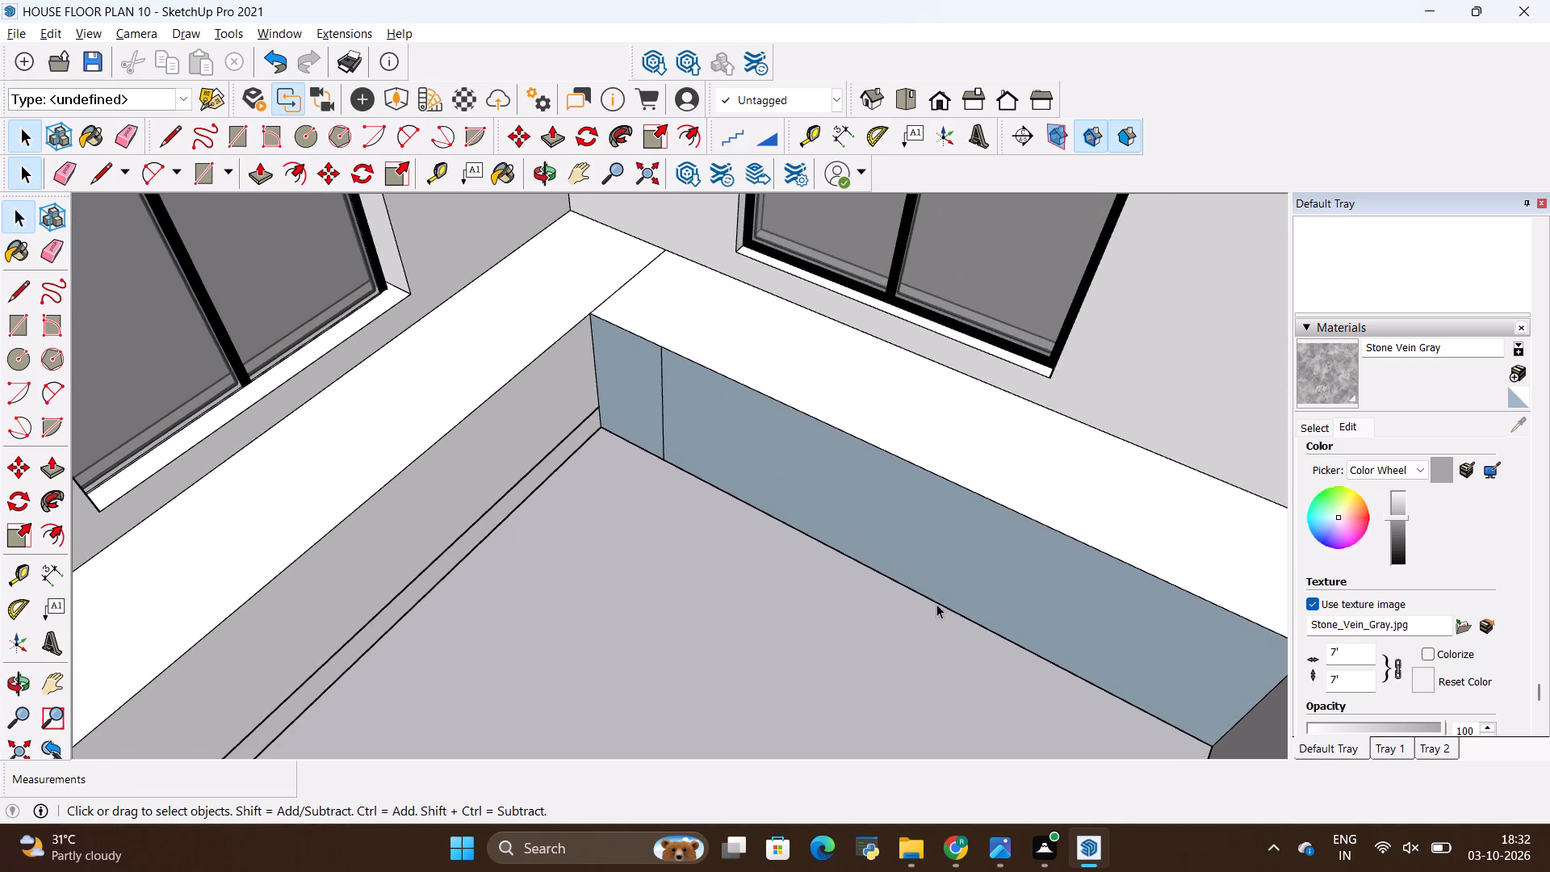
click(936, 606)
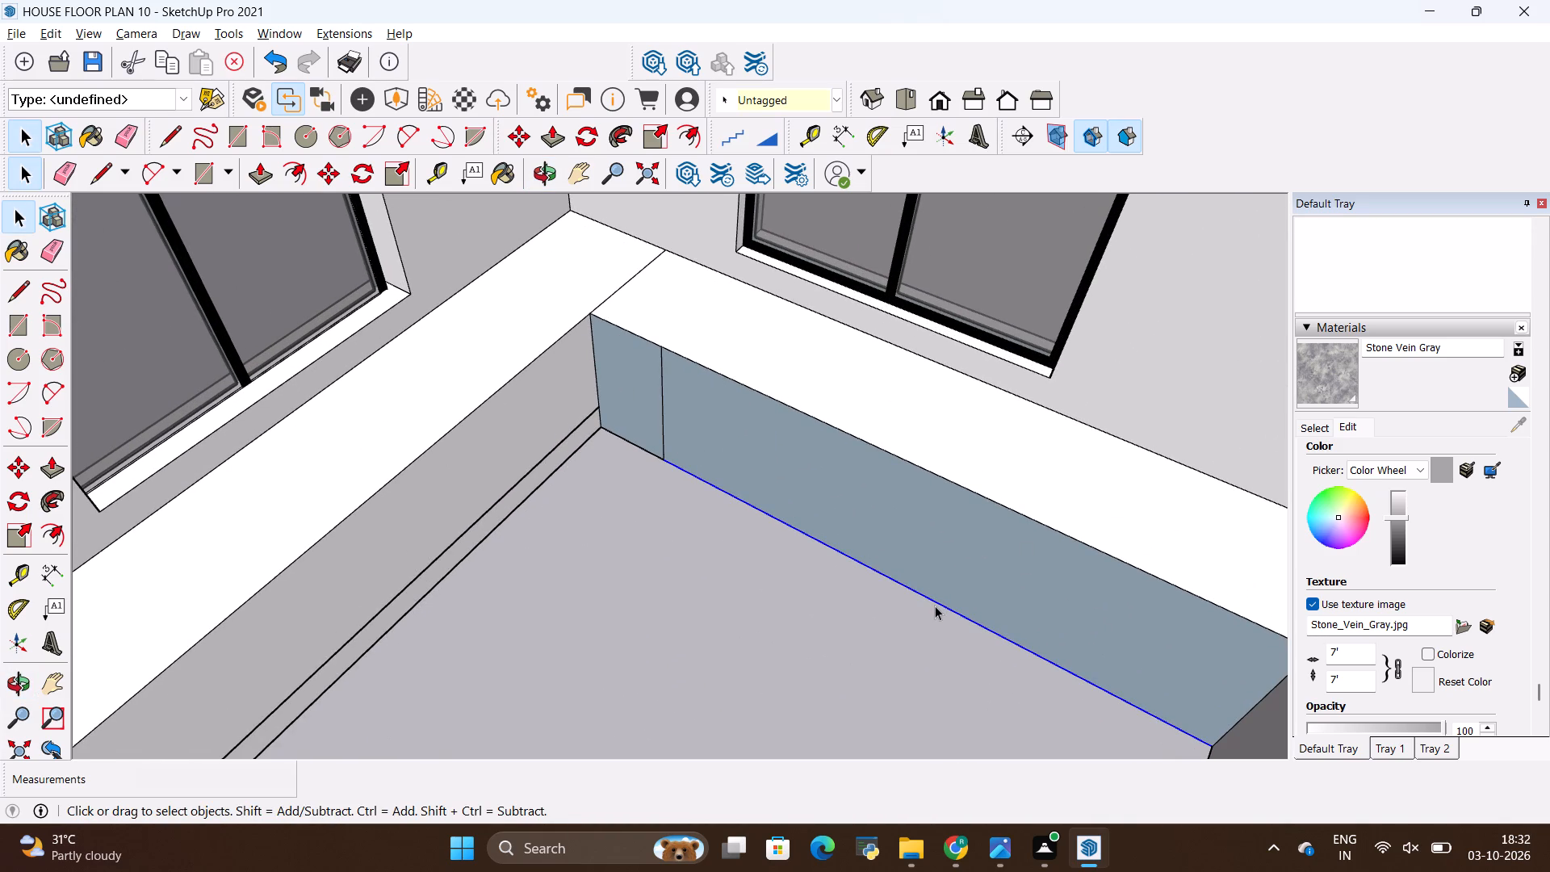
ctrl+click(632, 444)
key(m)
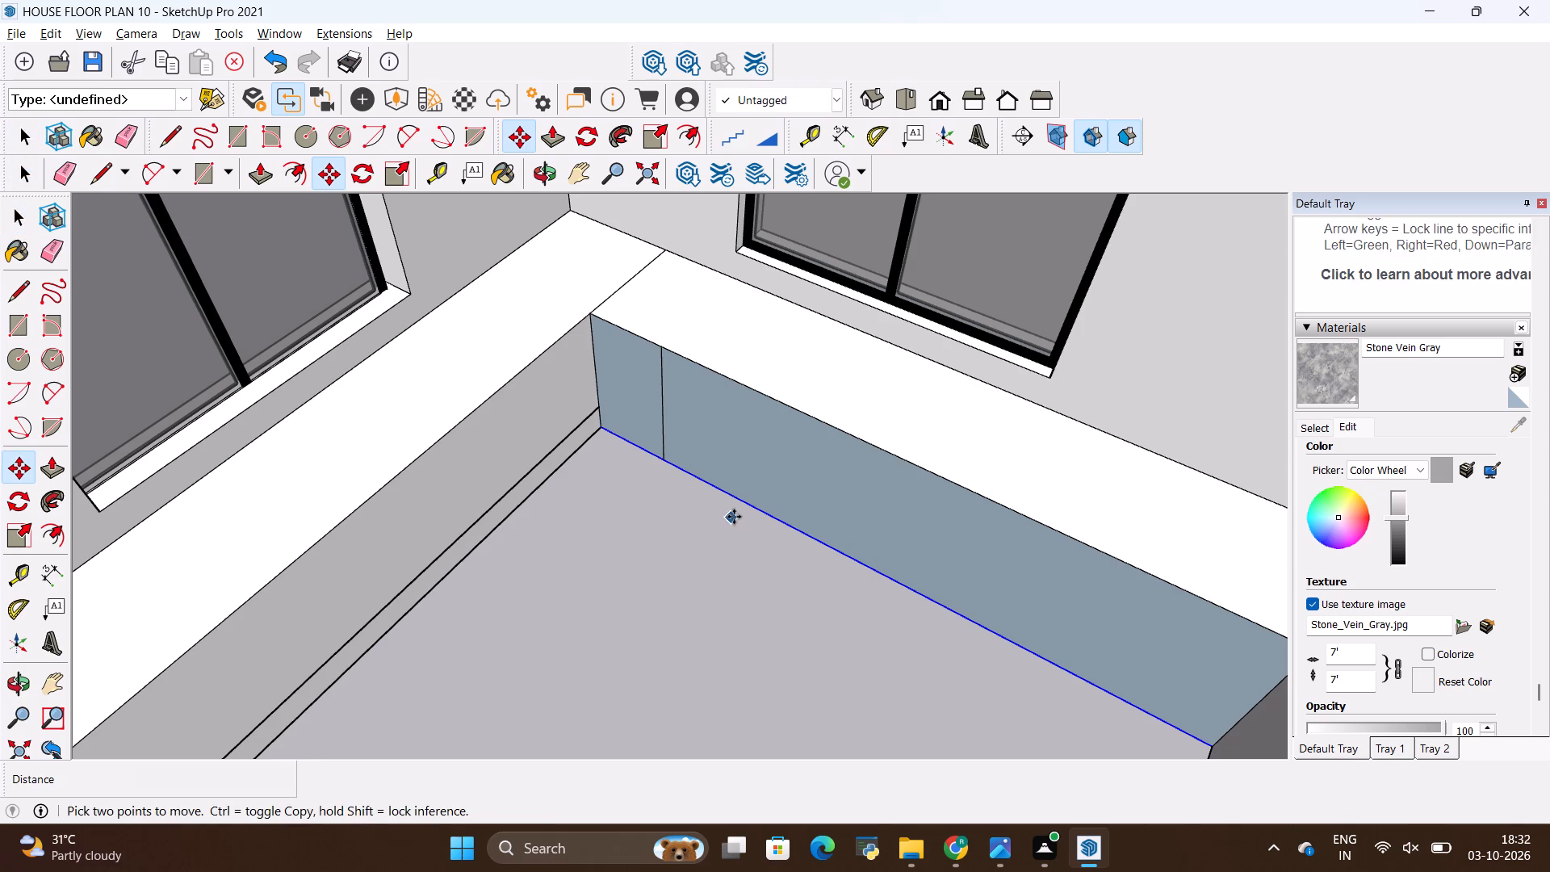
click(752, 507)
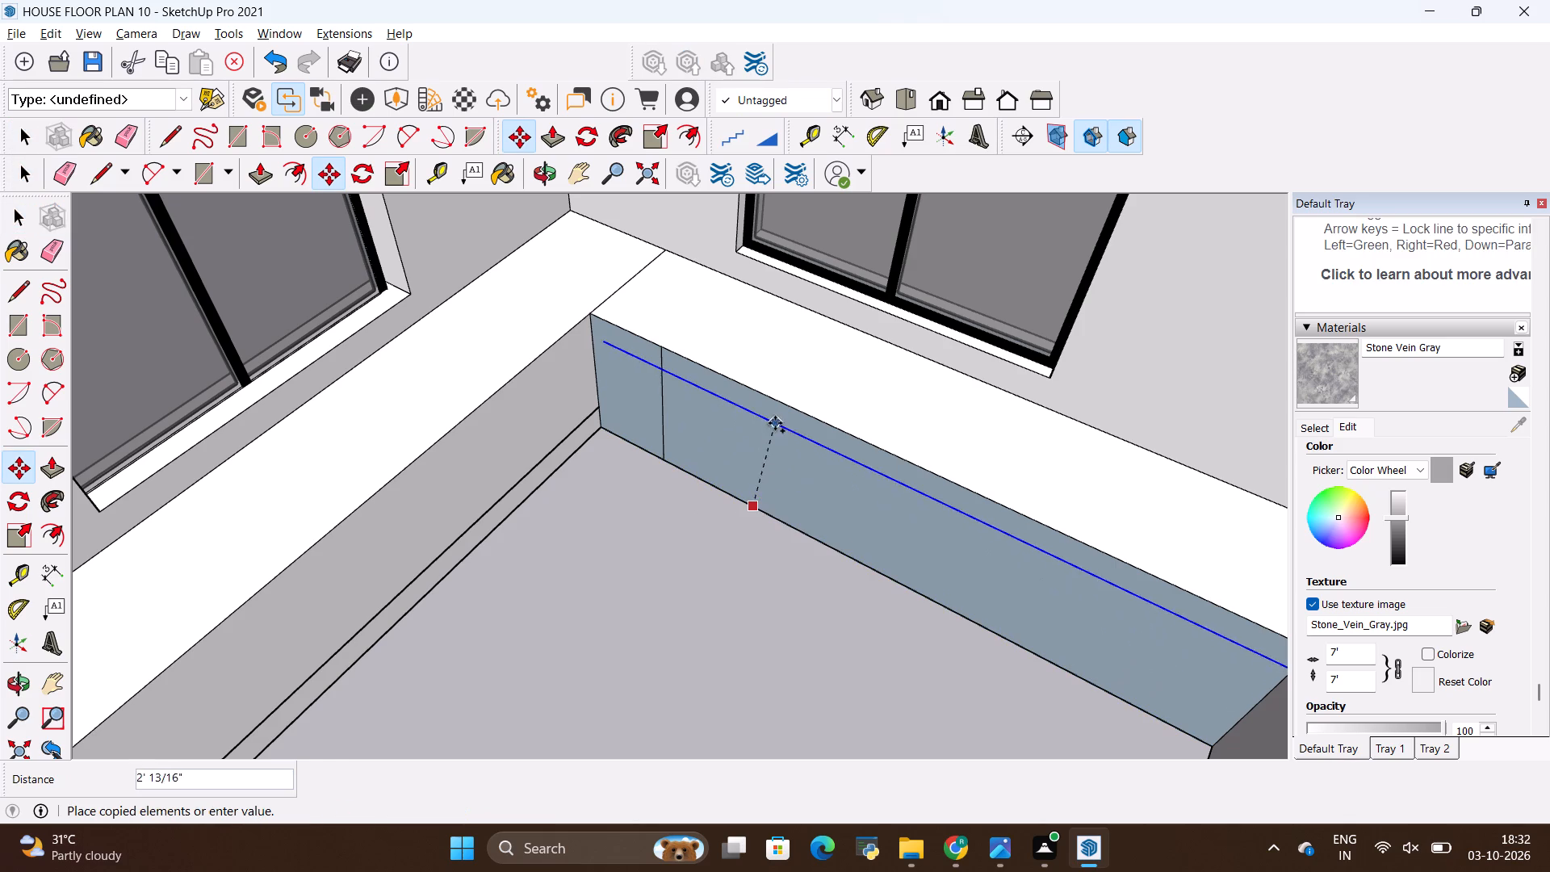
key(BackSpace)
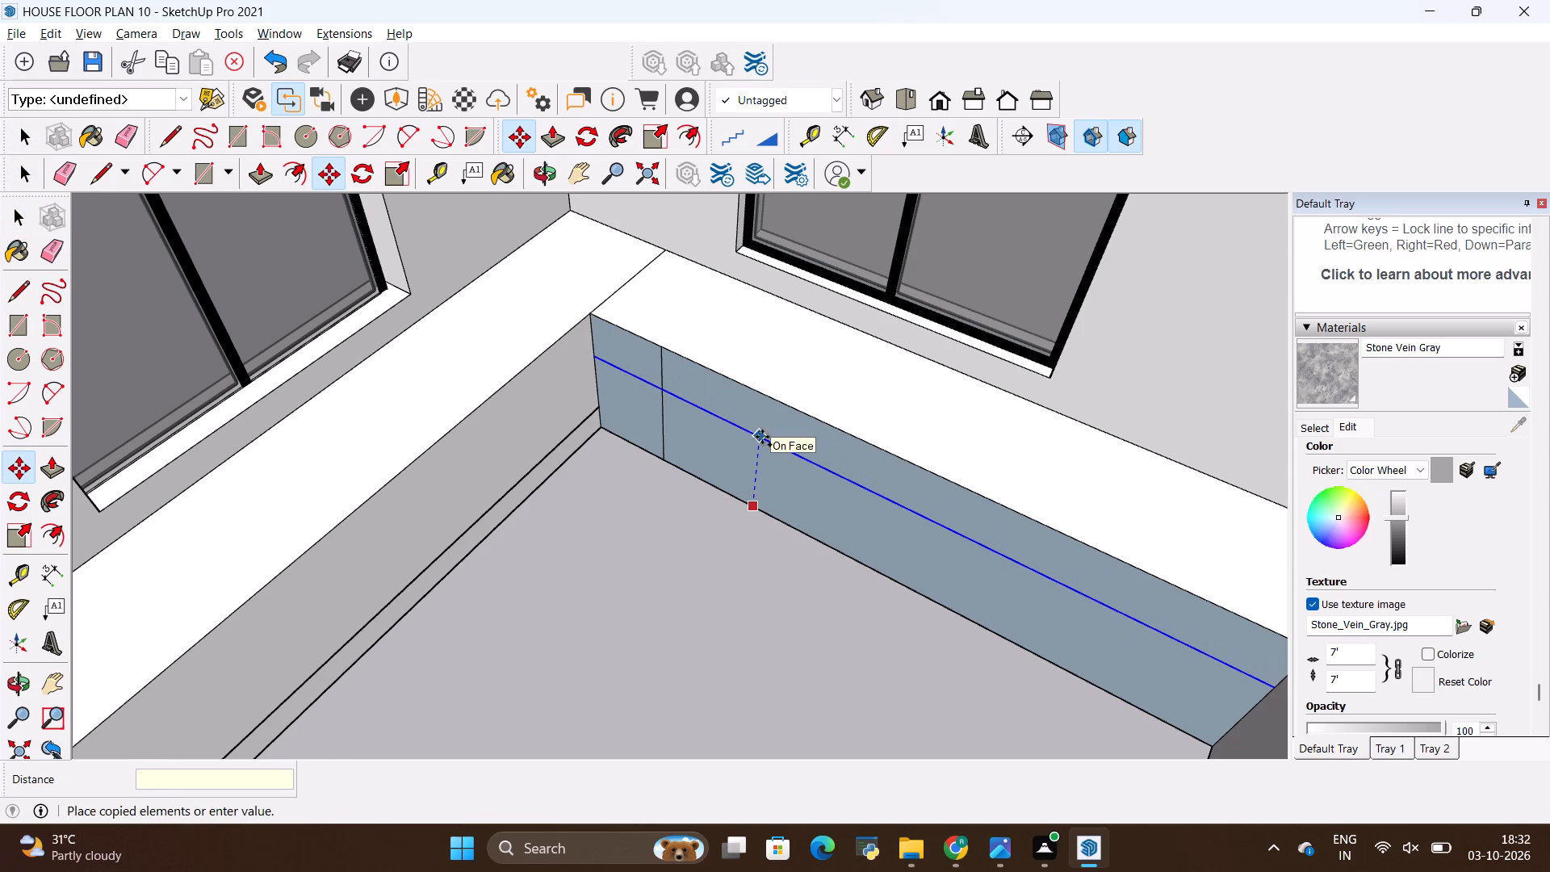
key(6)
key(shift+quotedbl)
key(Return)
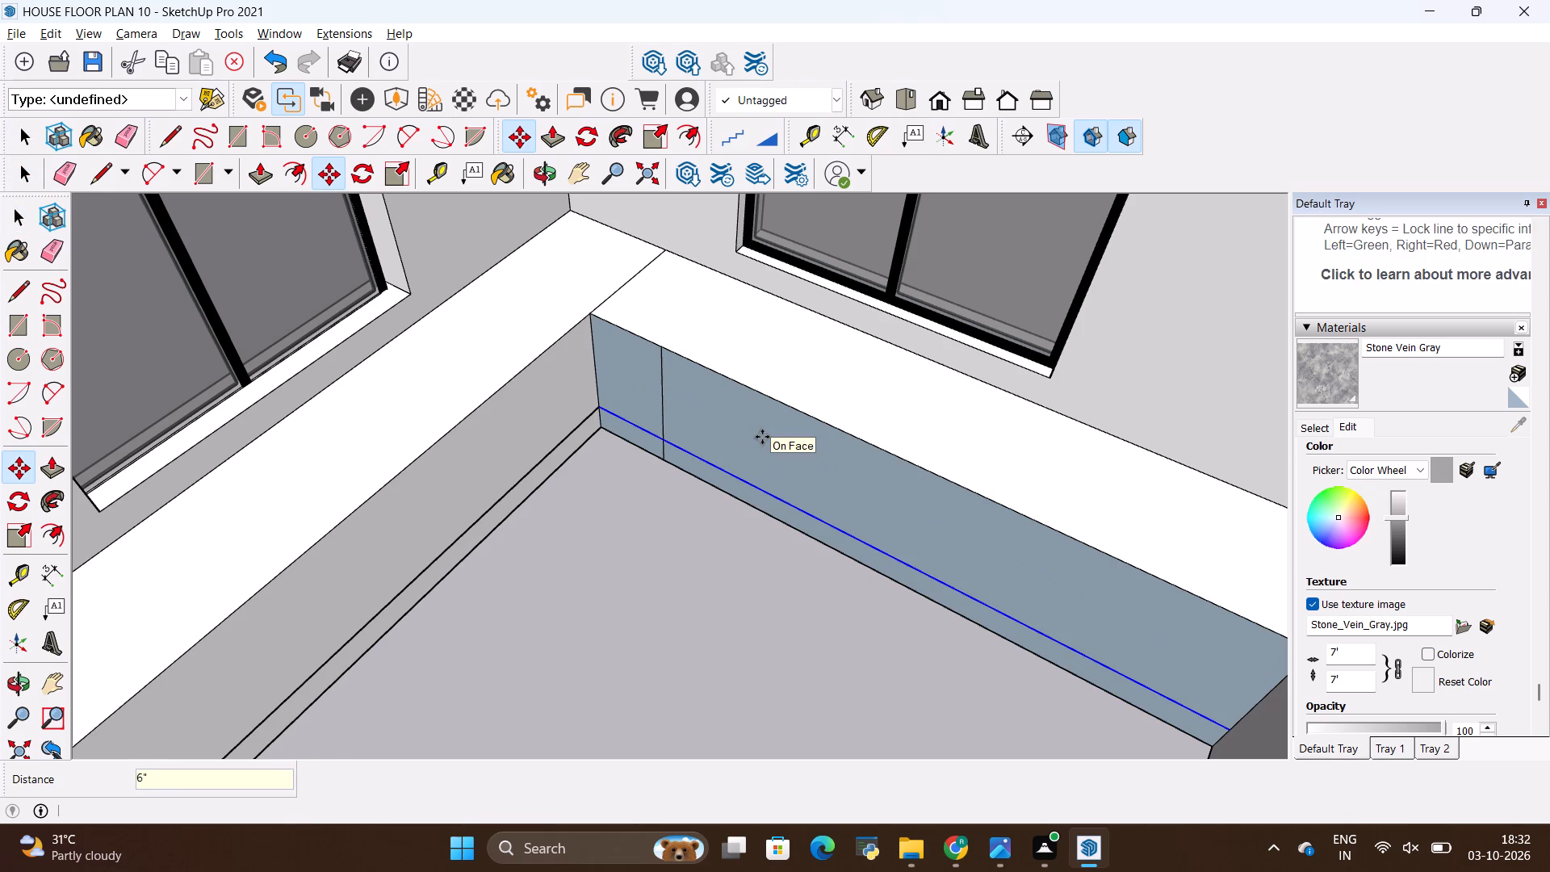
key(Escape)
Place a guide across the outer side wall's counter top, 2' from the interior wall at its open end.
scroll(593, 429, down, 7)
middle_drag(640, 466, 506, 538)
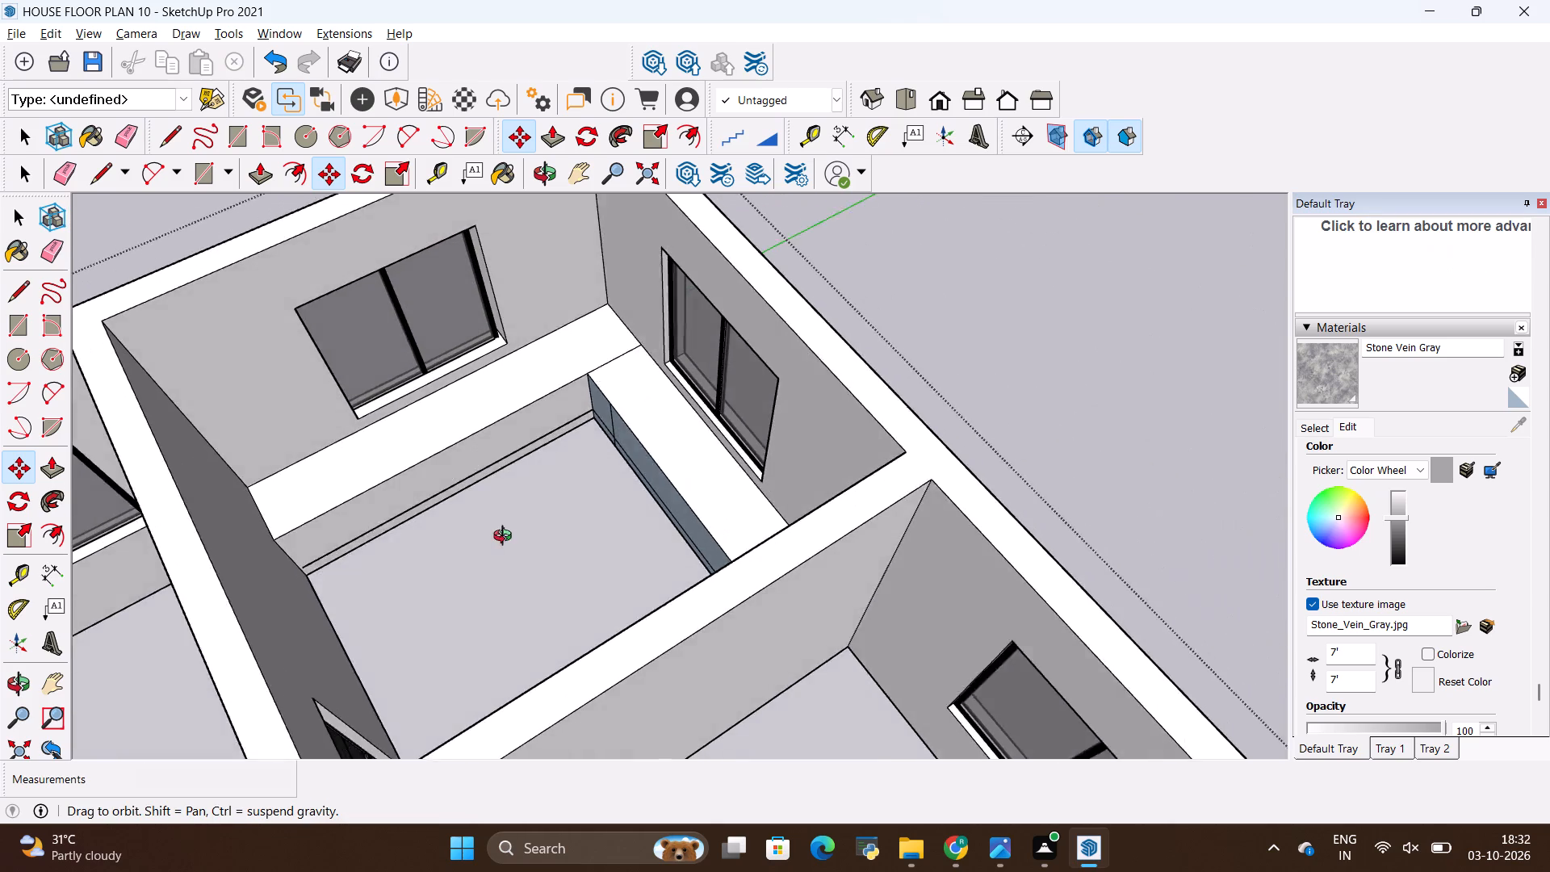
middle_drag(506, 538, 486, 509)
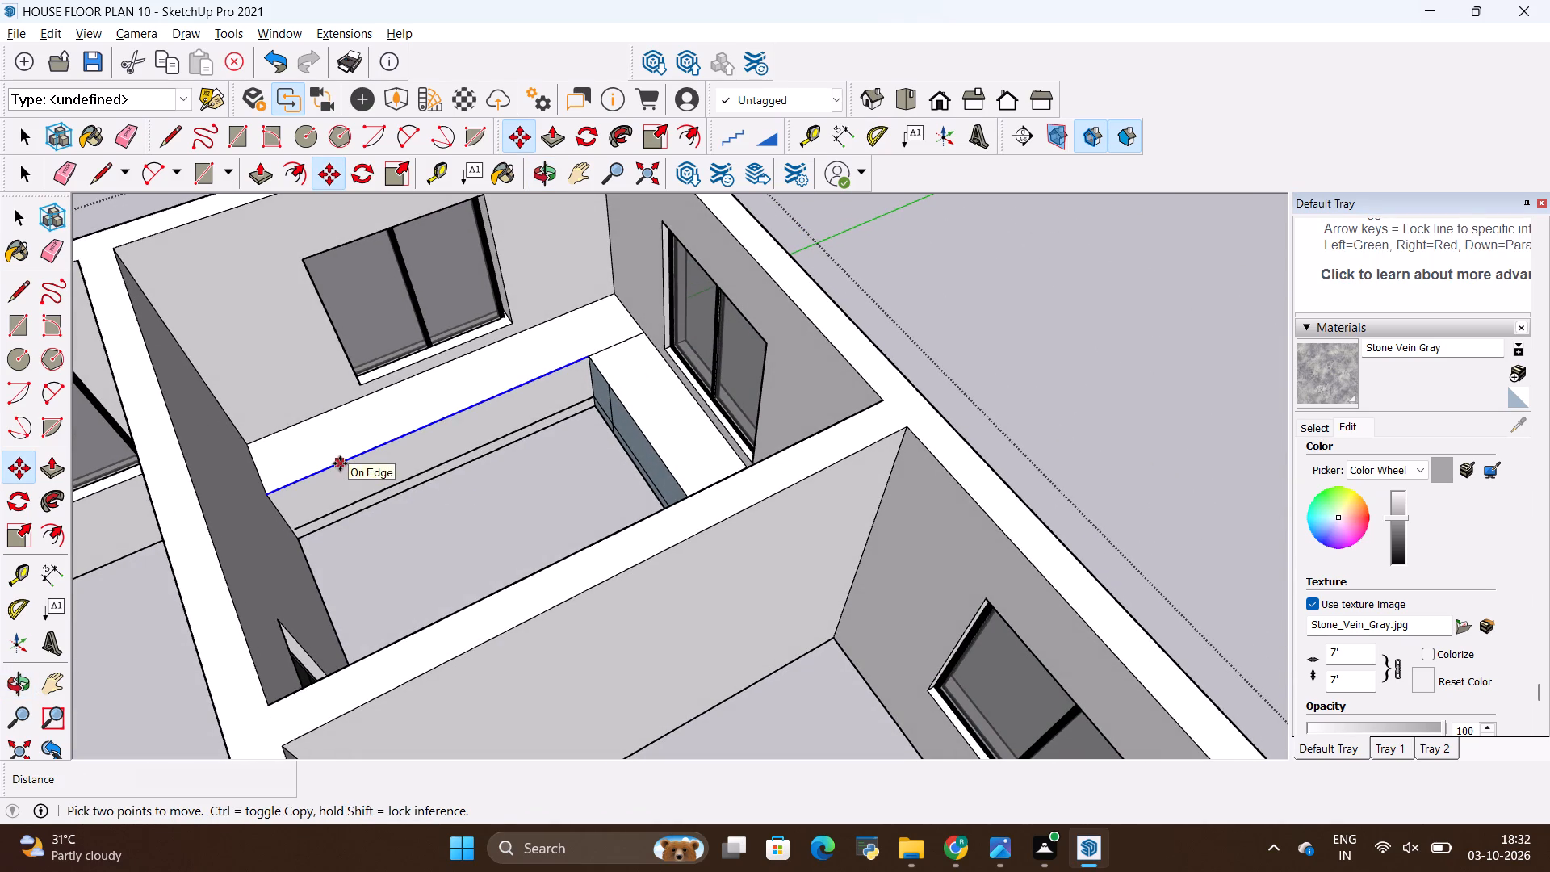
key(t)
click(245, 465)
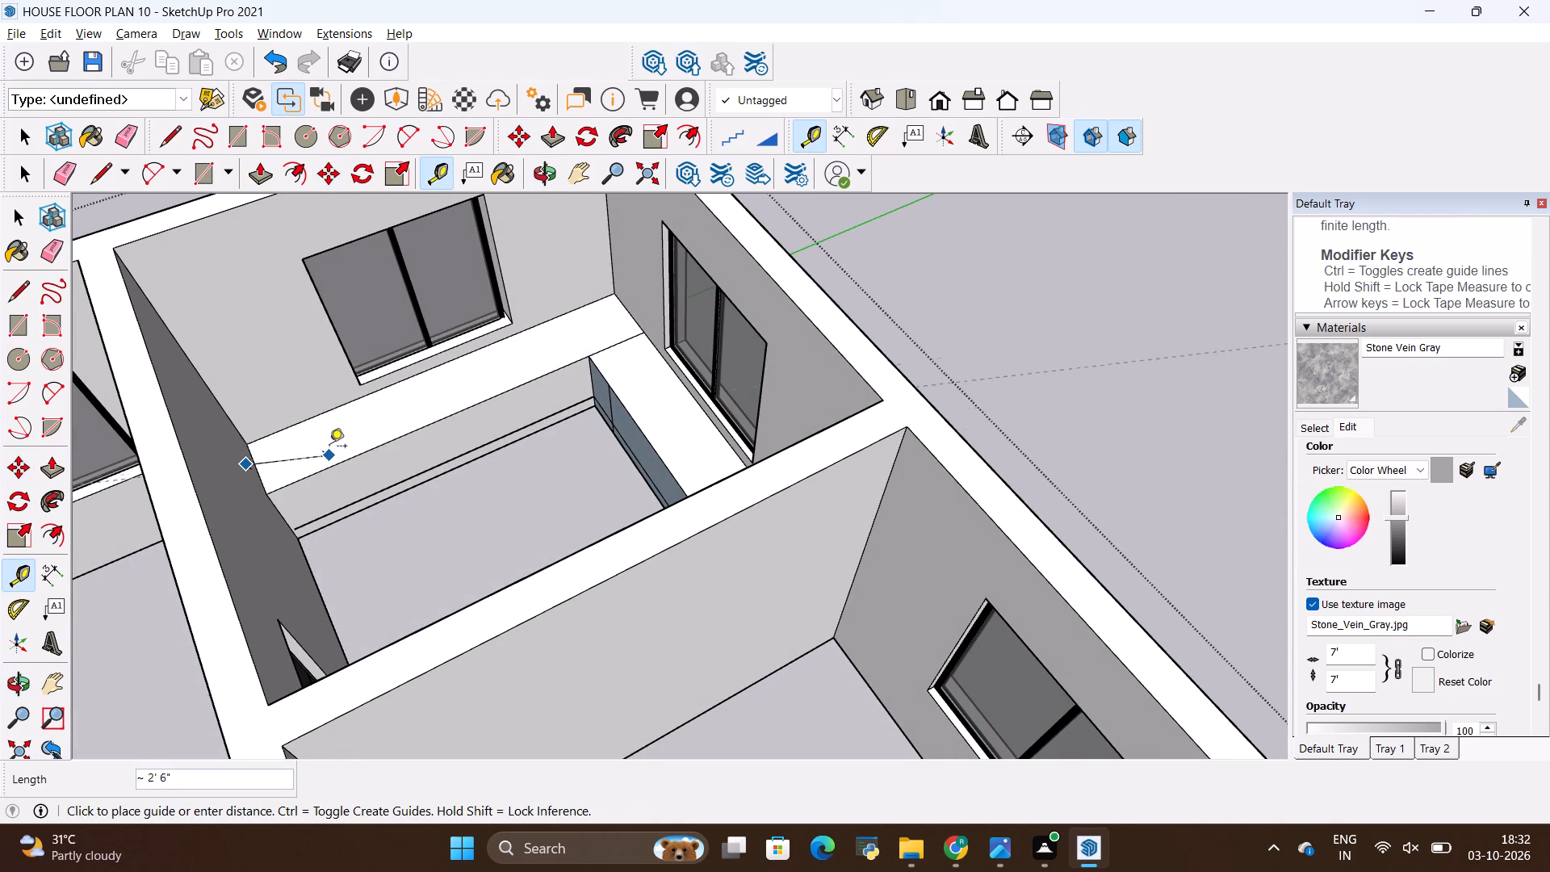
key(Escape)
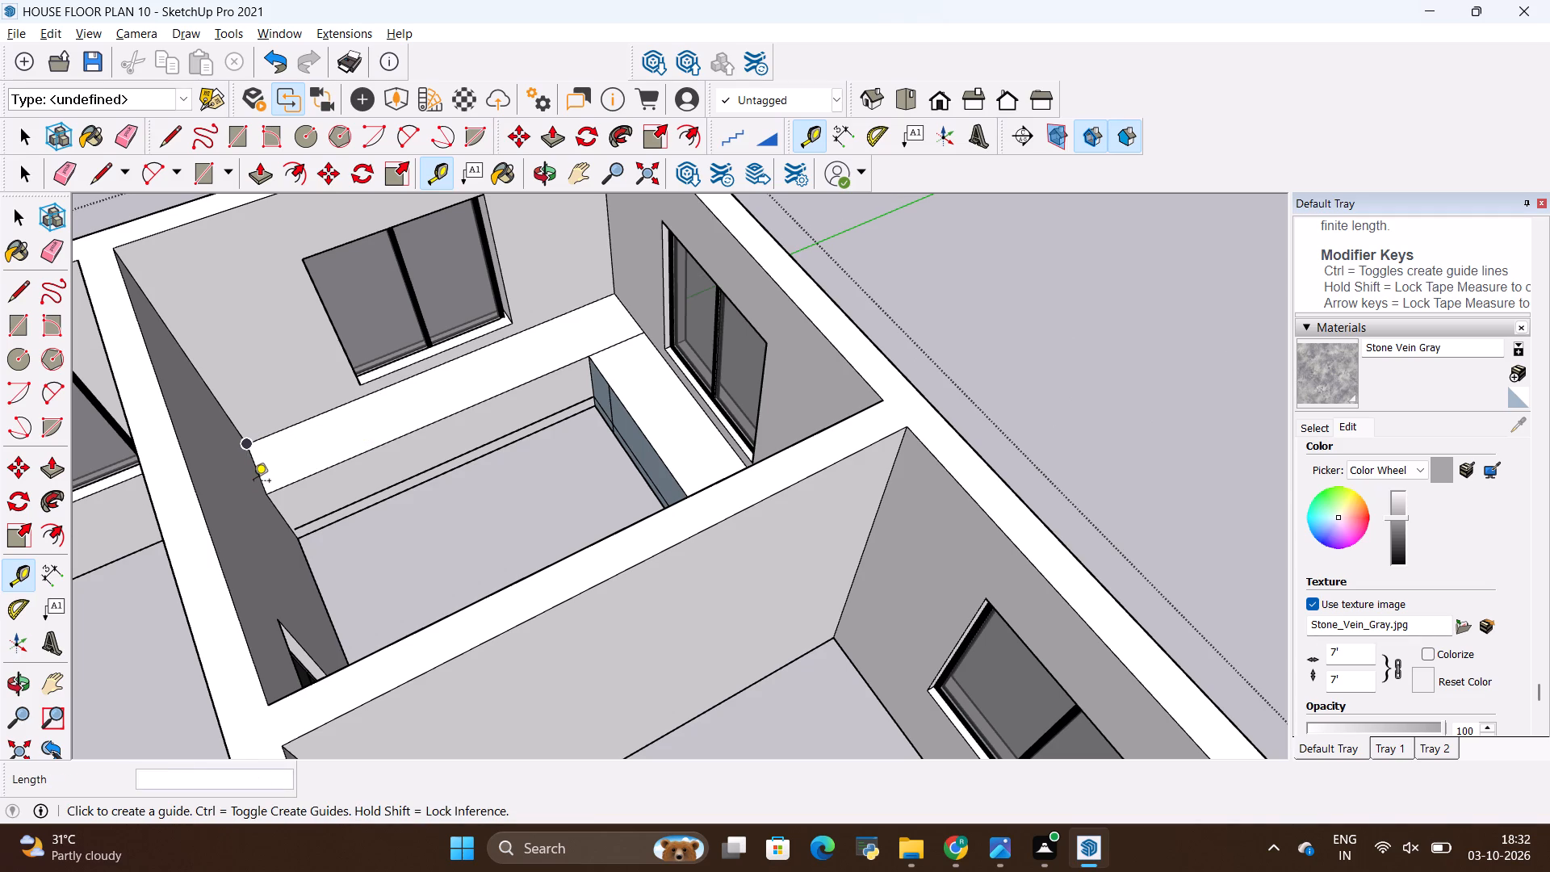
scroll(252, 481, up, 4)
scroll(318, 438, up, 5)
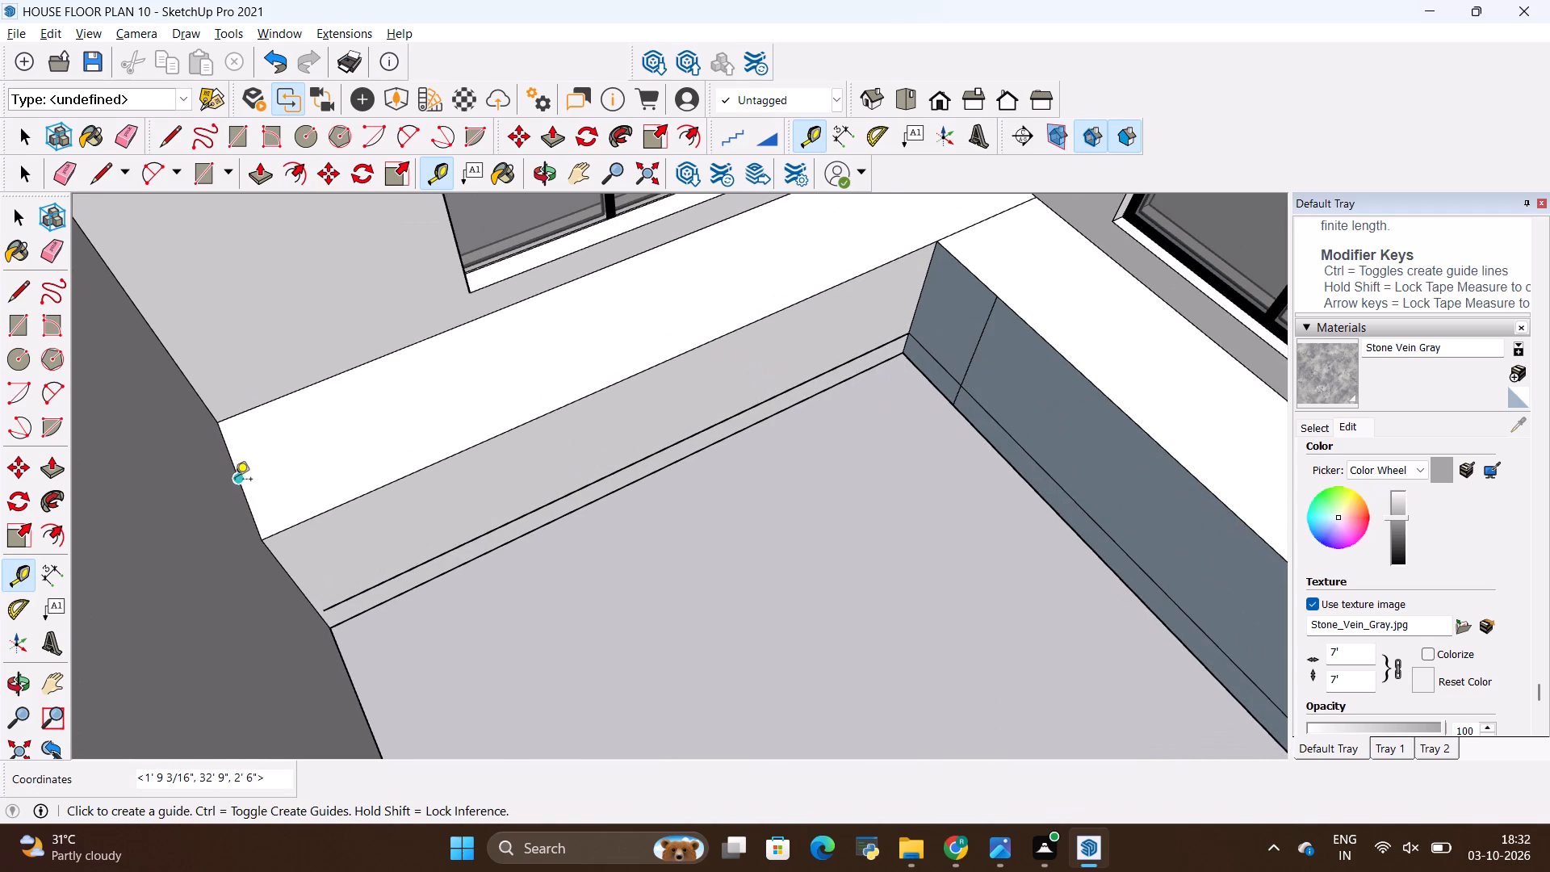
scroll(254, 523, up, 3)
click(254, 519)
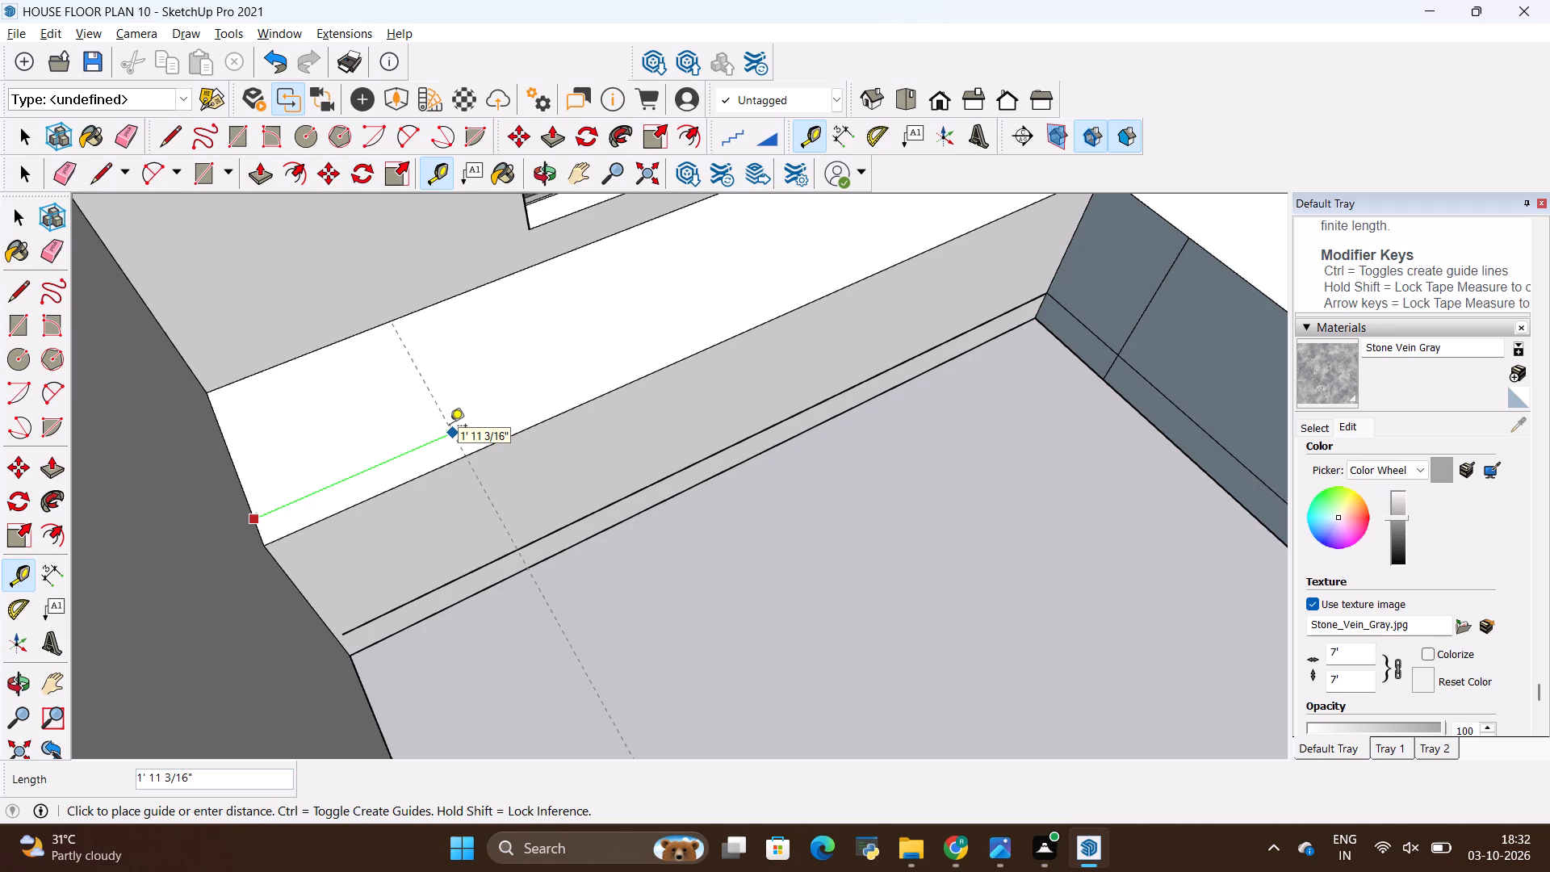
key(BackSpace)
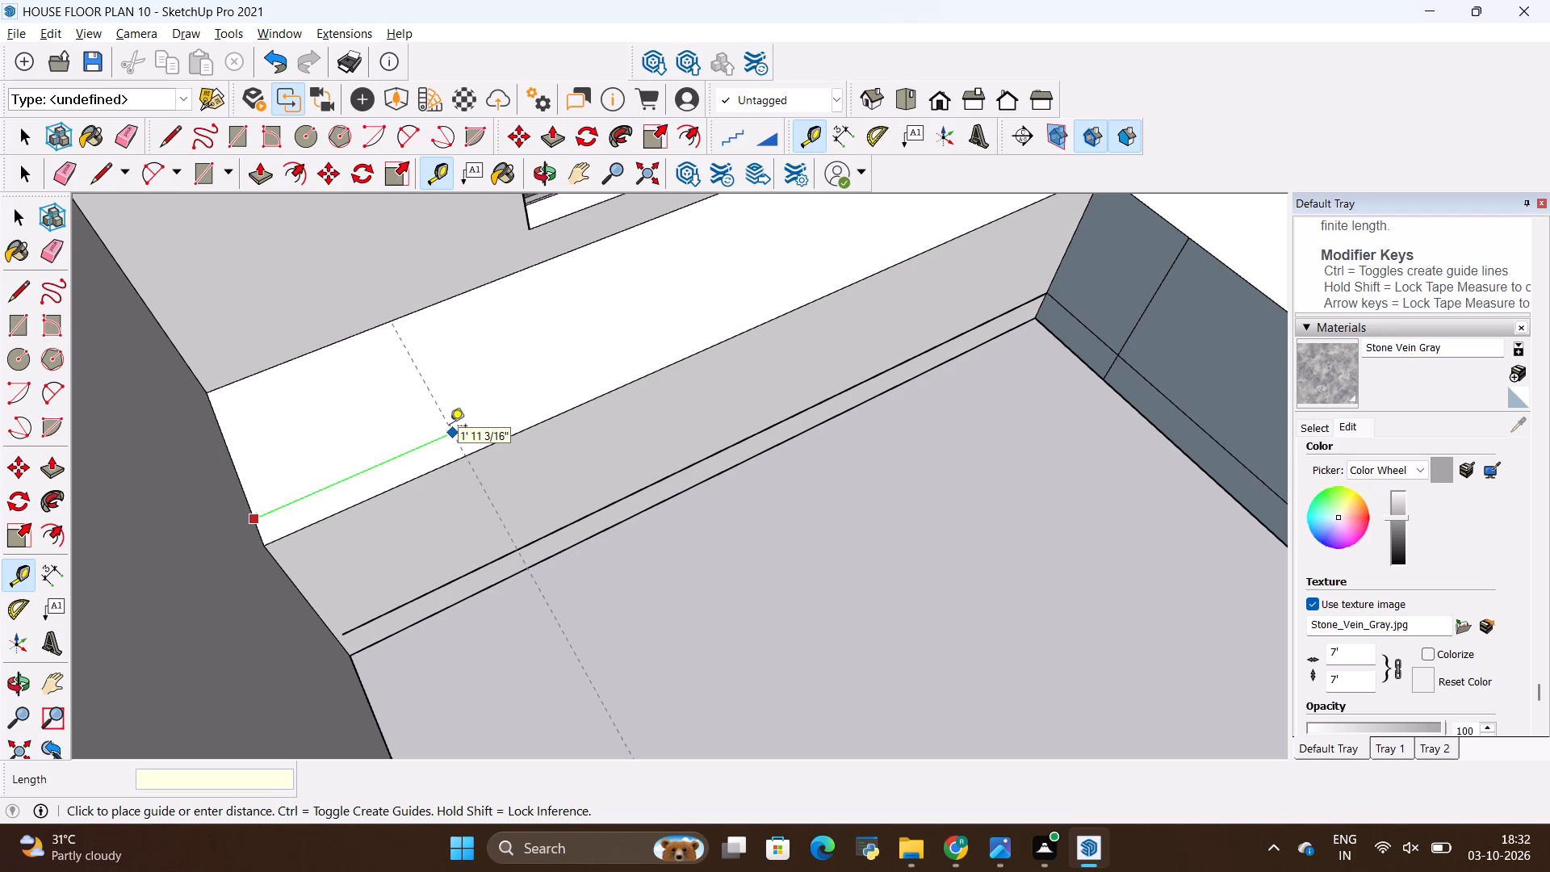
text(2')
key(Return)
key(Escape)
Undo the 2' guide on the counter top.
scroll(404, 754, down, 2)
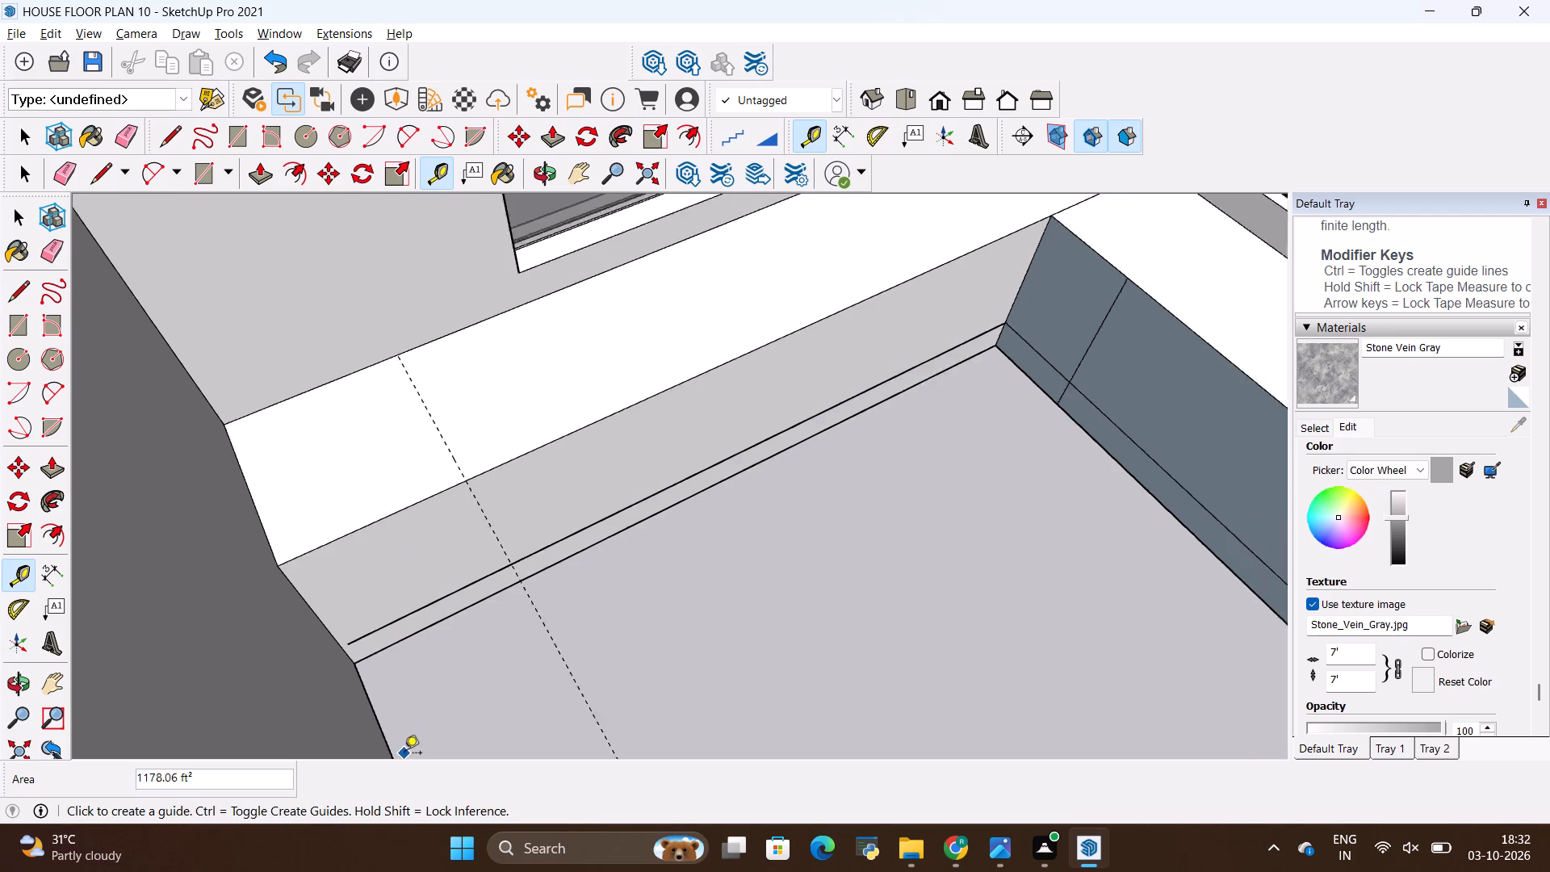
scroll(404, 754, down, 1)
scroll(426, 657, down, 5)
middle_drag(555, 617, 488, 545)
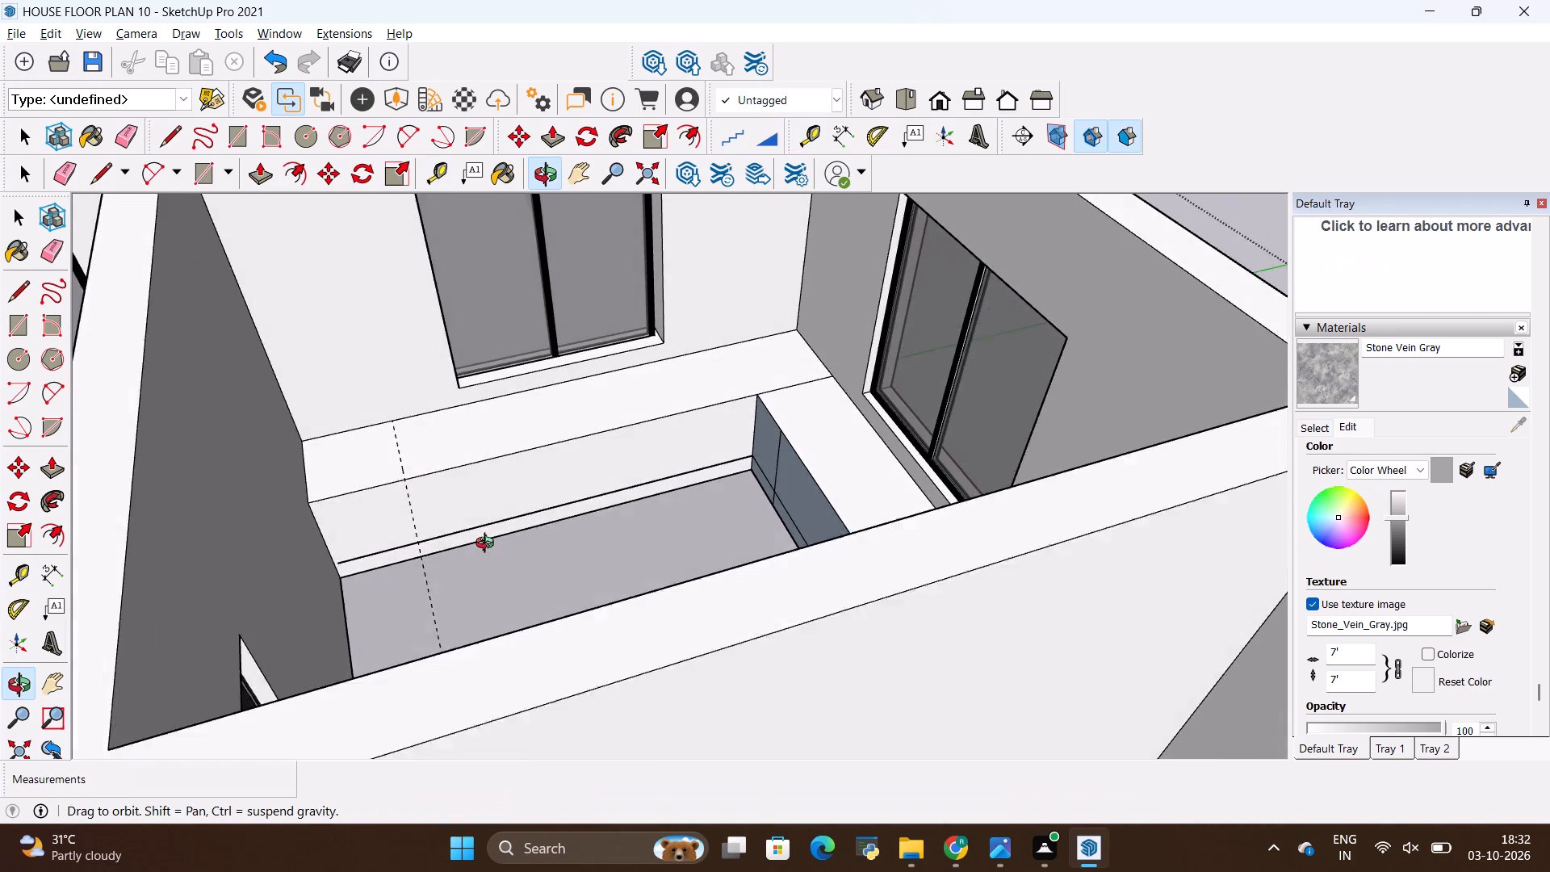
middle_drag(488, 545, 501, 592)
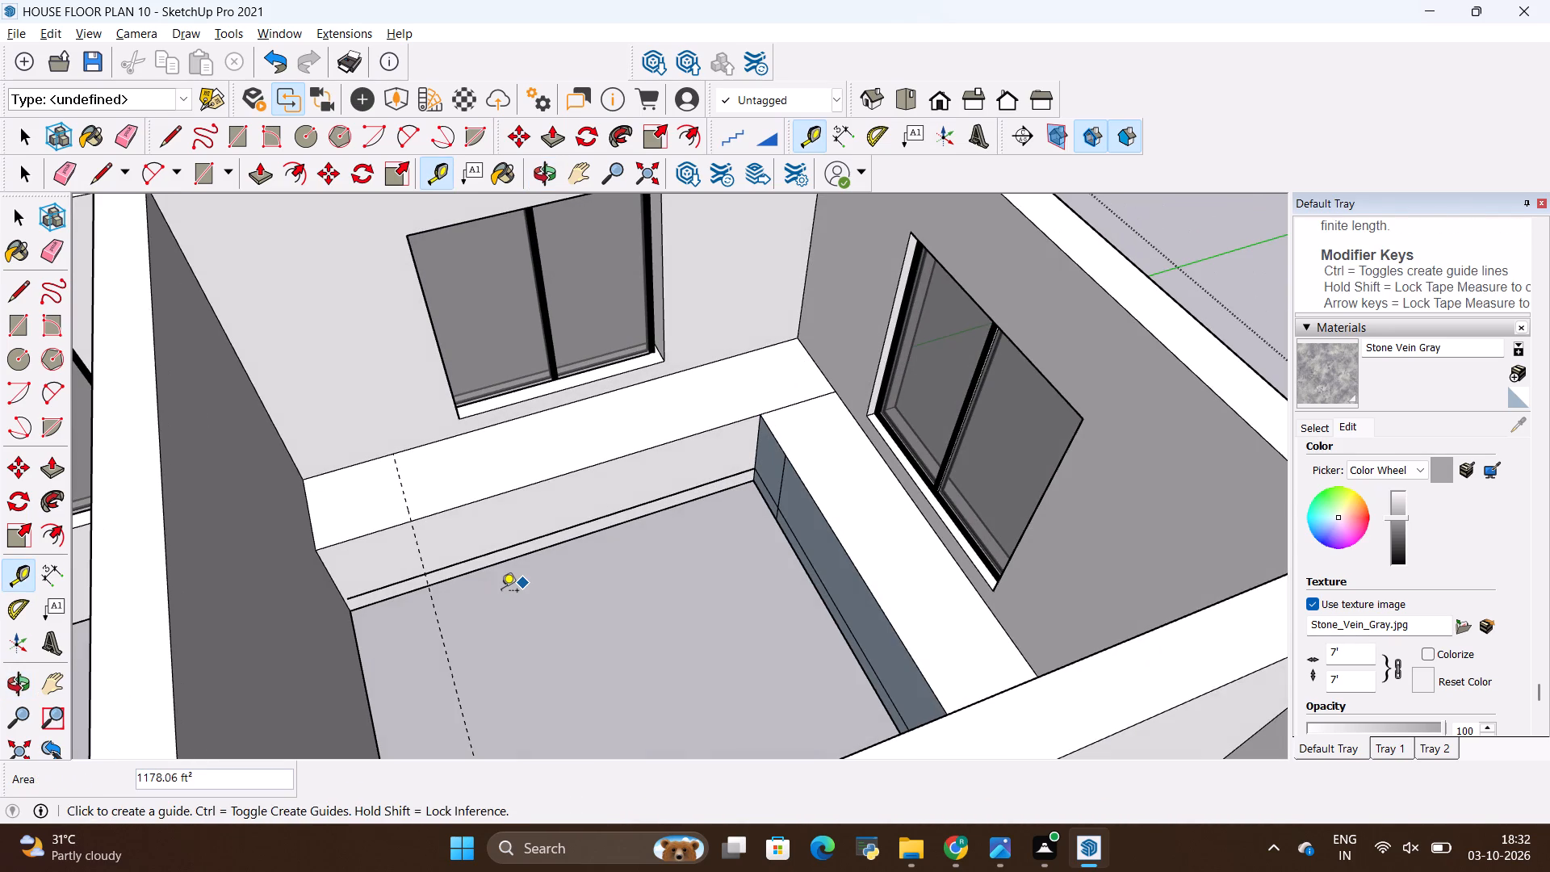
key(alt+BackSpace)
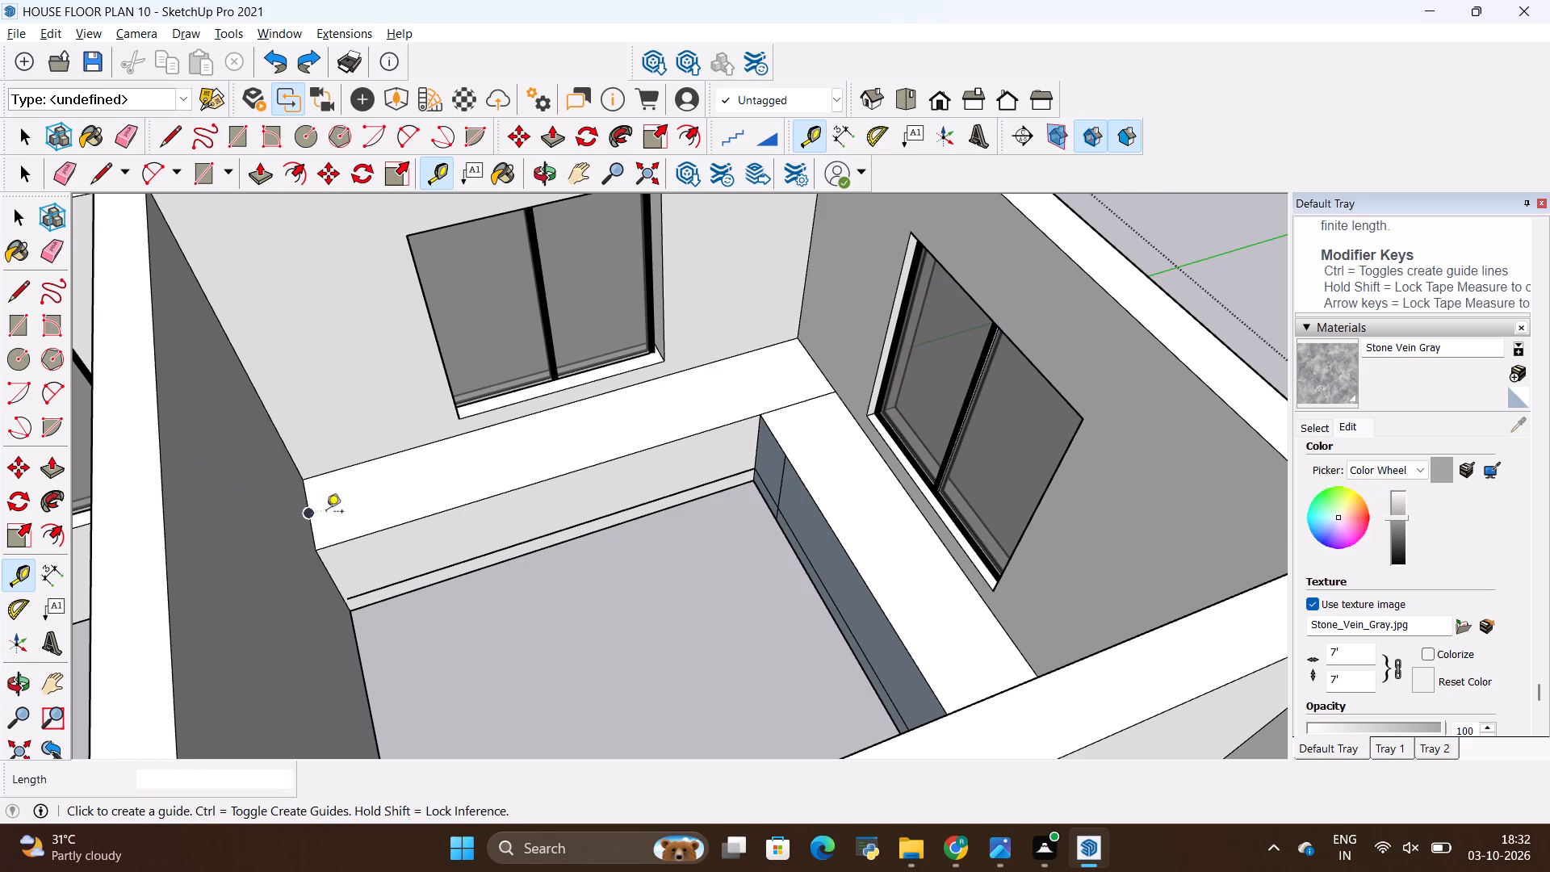
Place a guide across the outer side wall's counter top, 2'6" from the interior wall at its end.
click(310, 536)
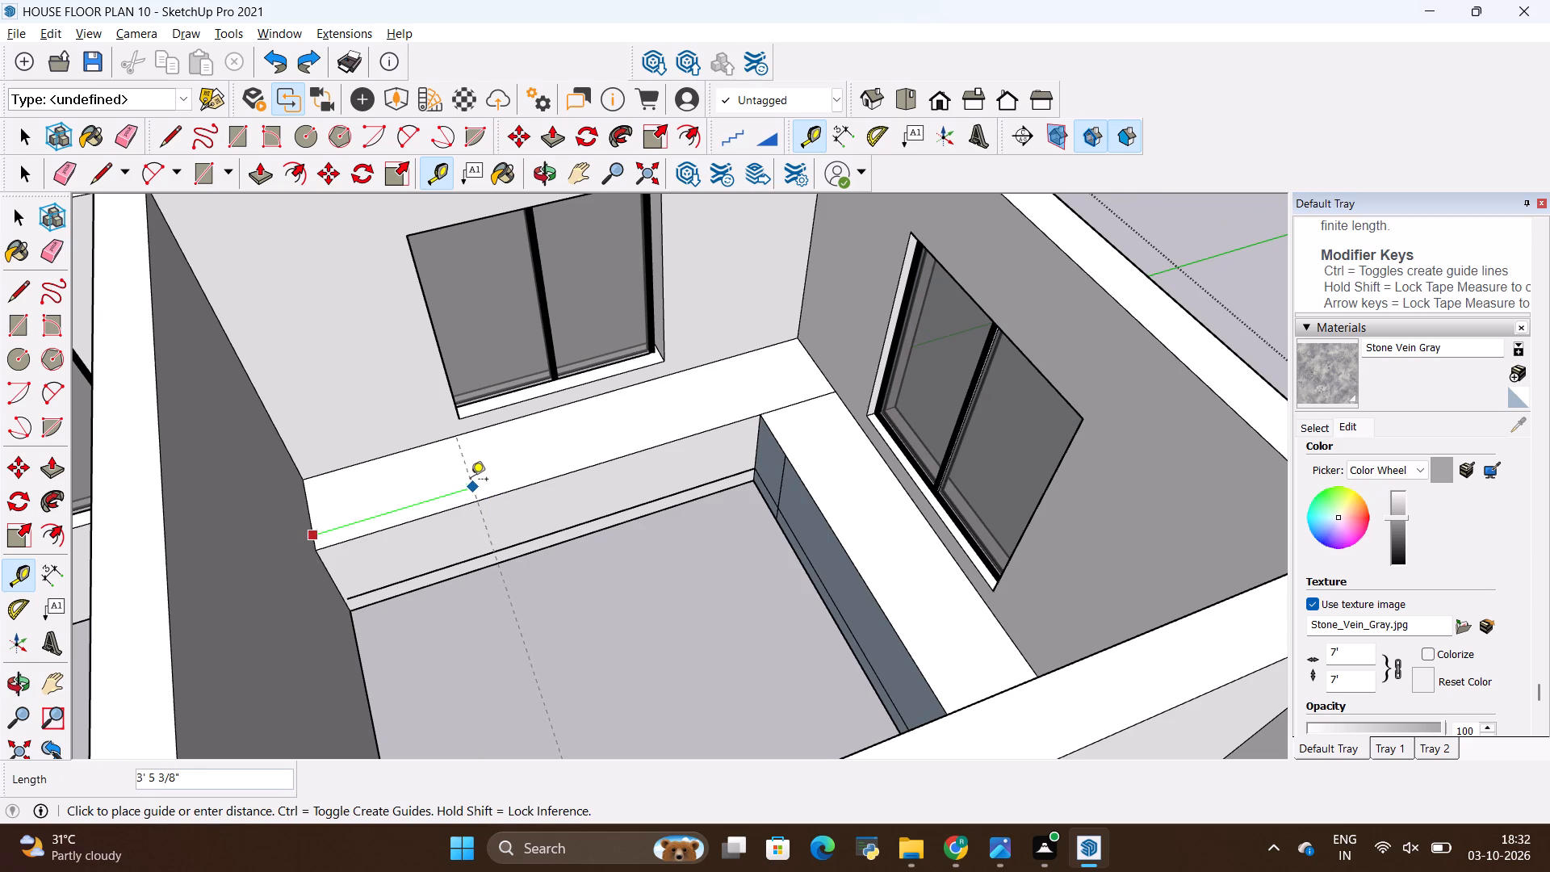
key(BackSpace)
text(2'6)
key(shift+quotedbl)
key(Return)
key(Escape)
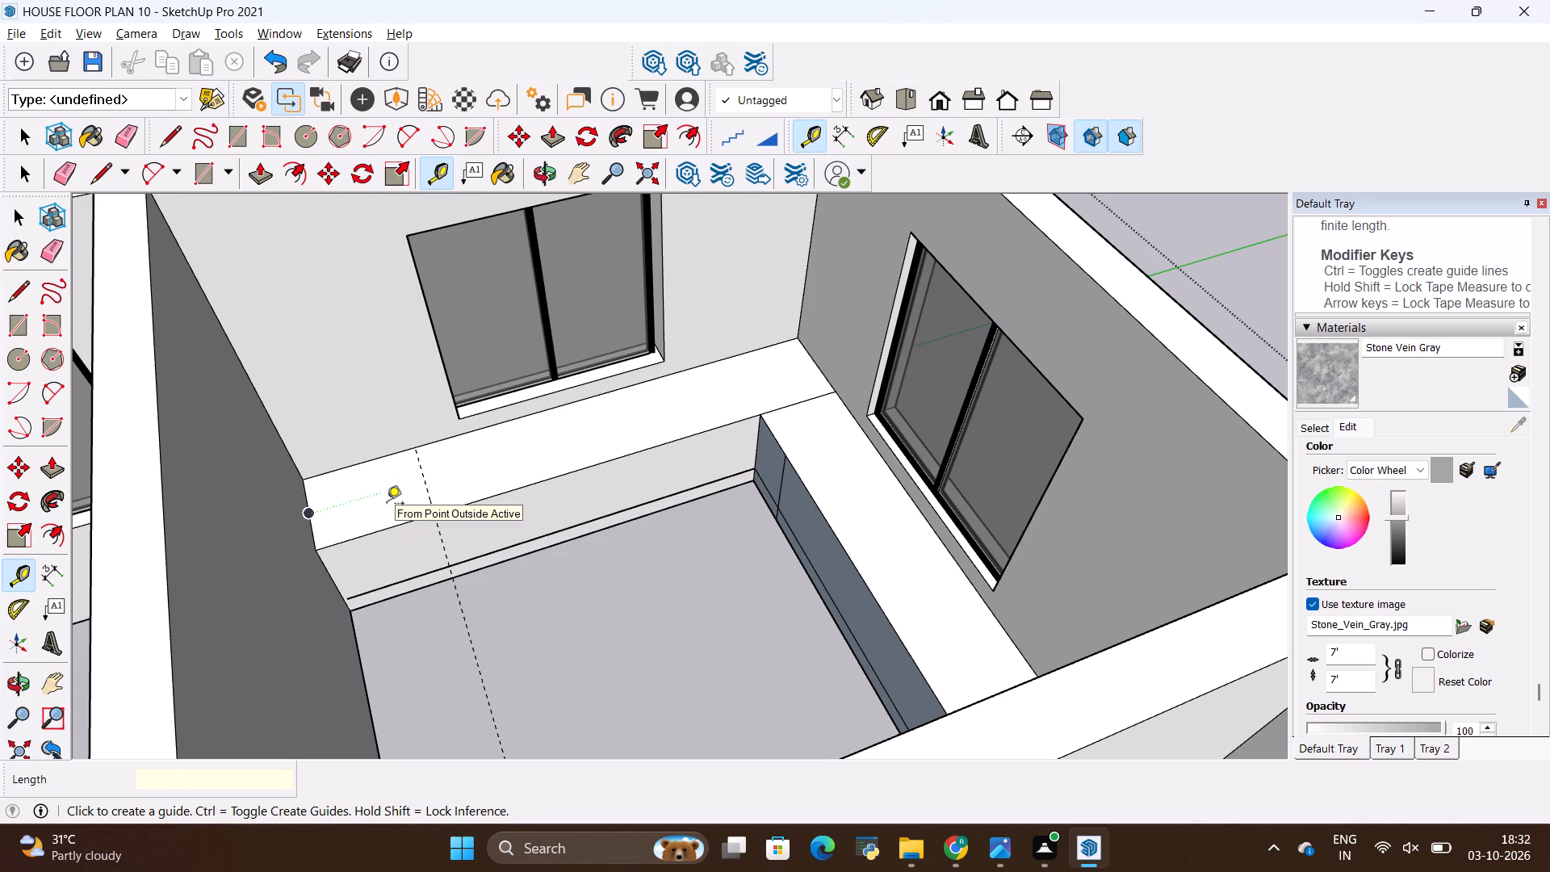
Draw a rectangle on the counter top between the guide and the interior wall, spanning the counter's full depth.
key(r)
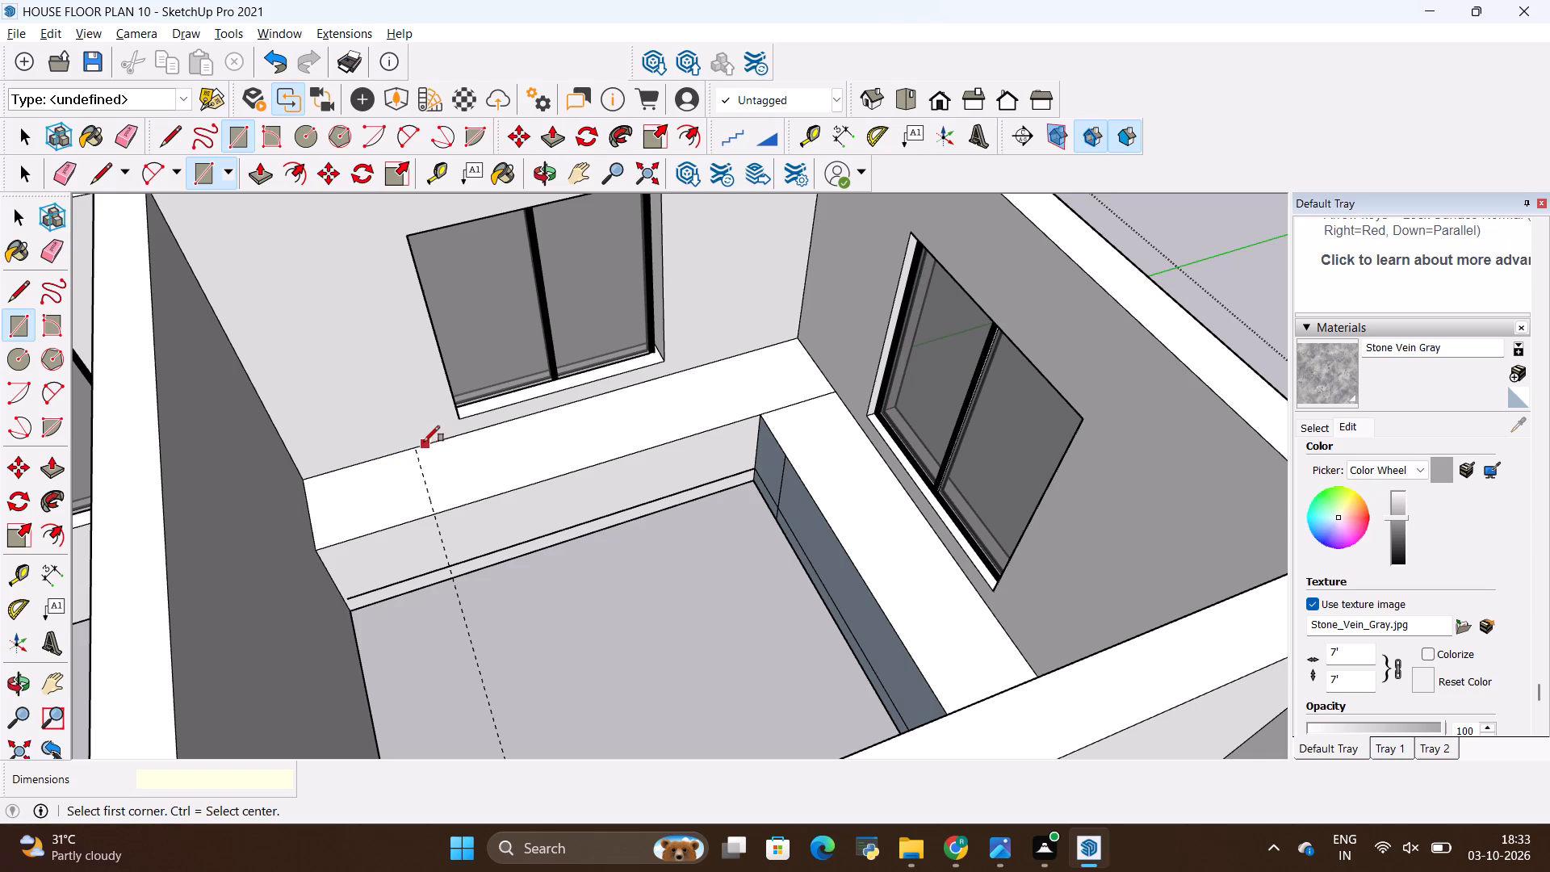
click(418, 446)
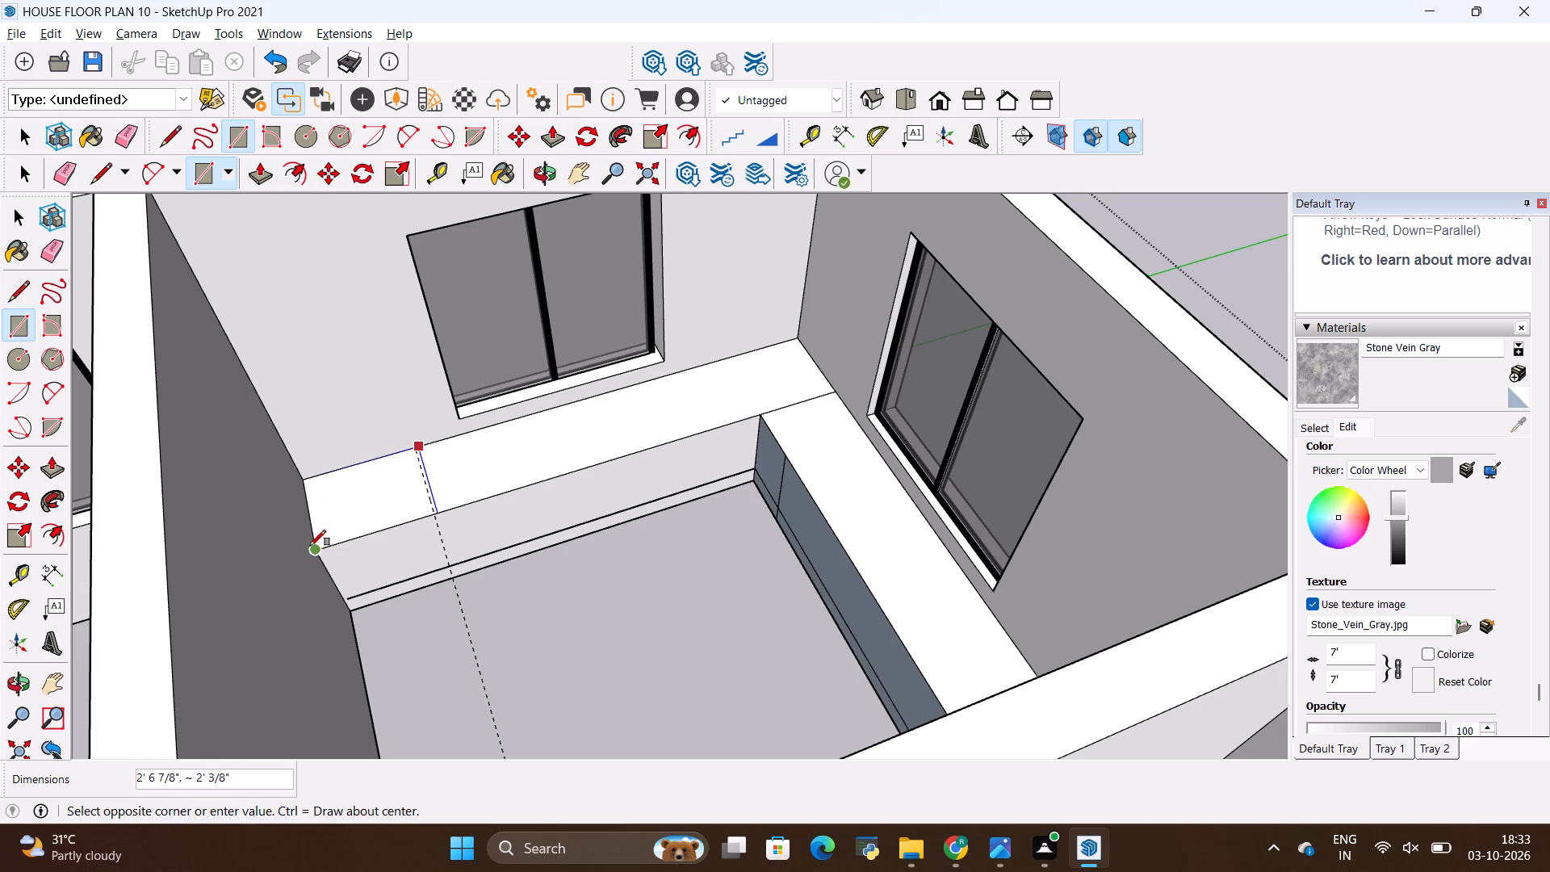
click(310, 549)
Push/Pull the marked counter end section down 2'6" to the floor and erase the leftover edge there.
key(p)
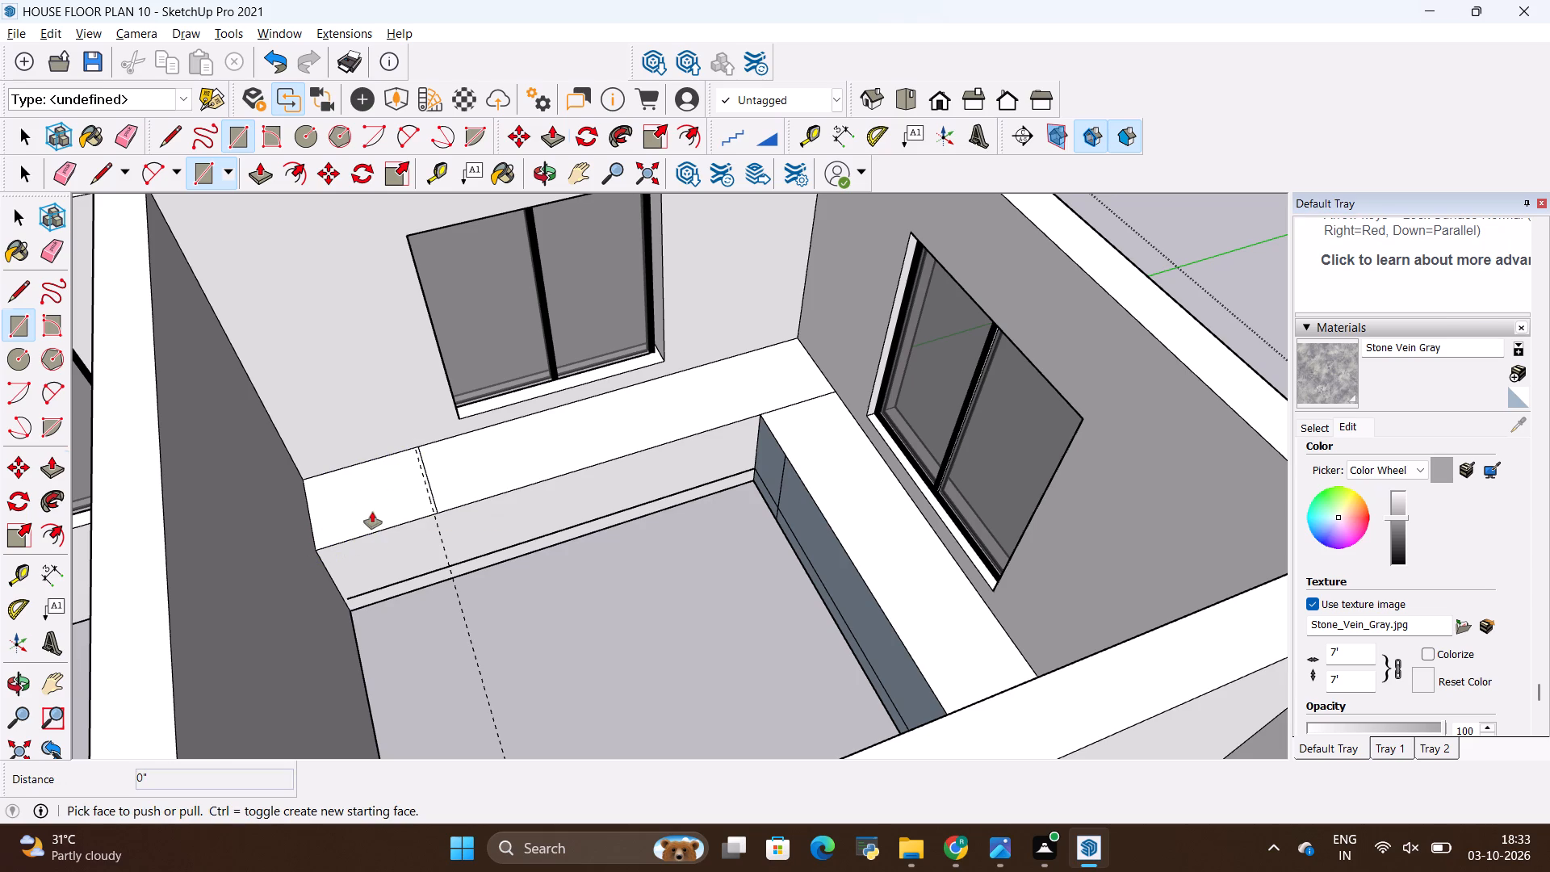
click(374, 504)
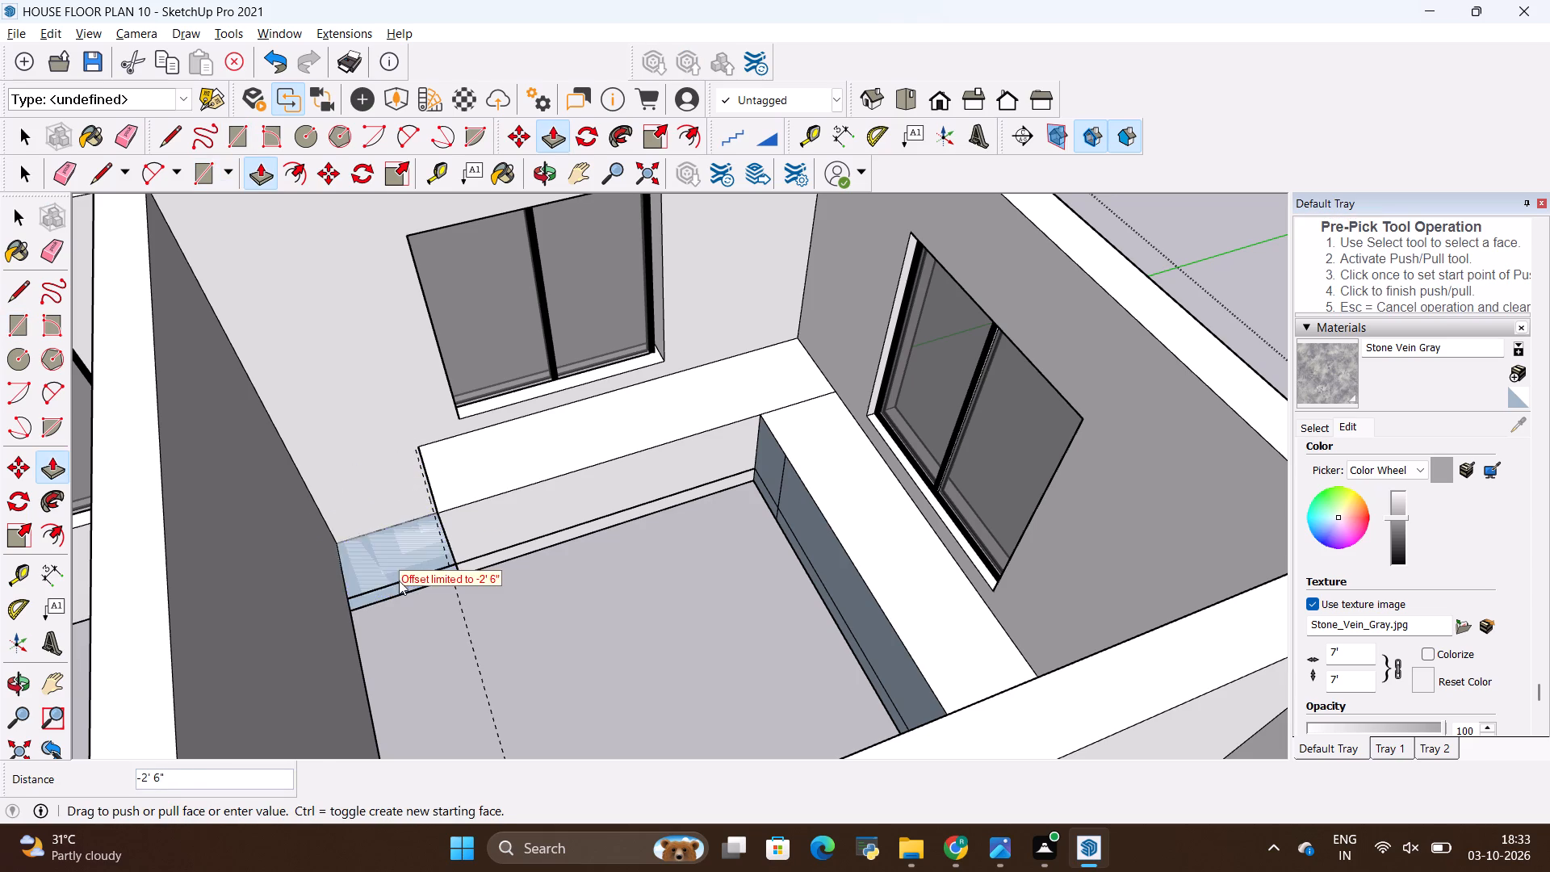
click(408, 616)
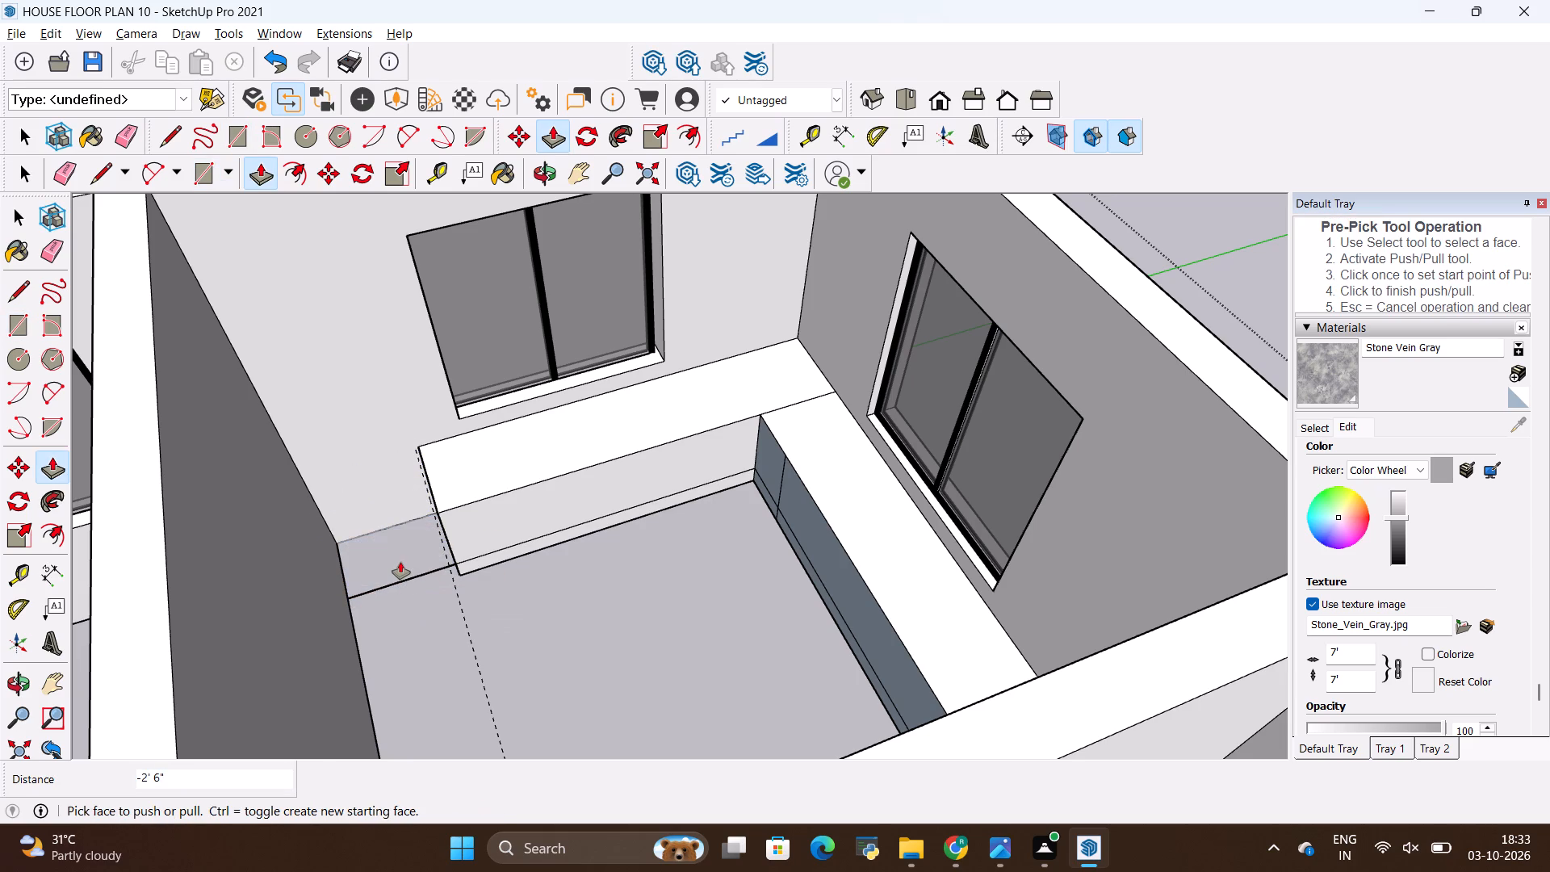
key(e)
drag(402, 570, 406, 590)
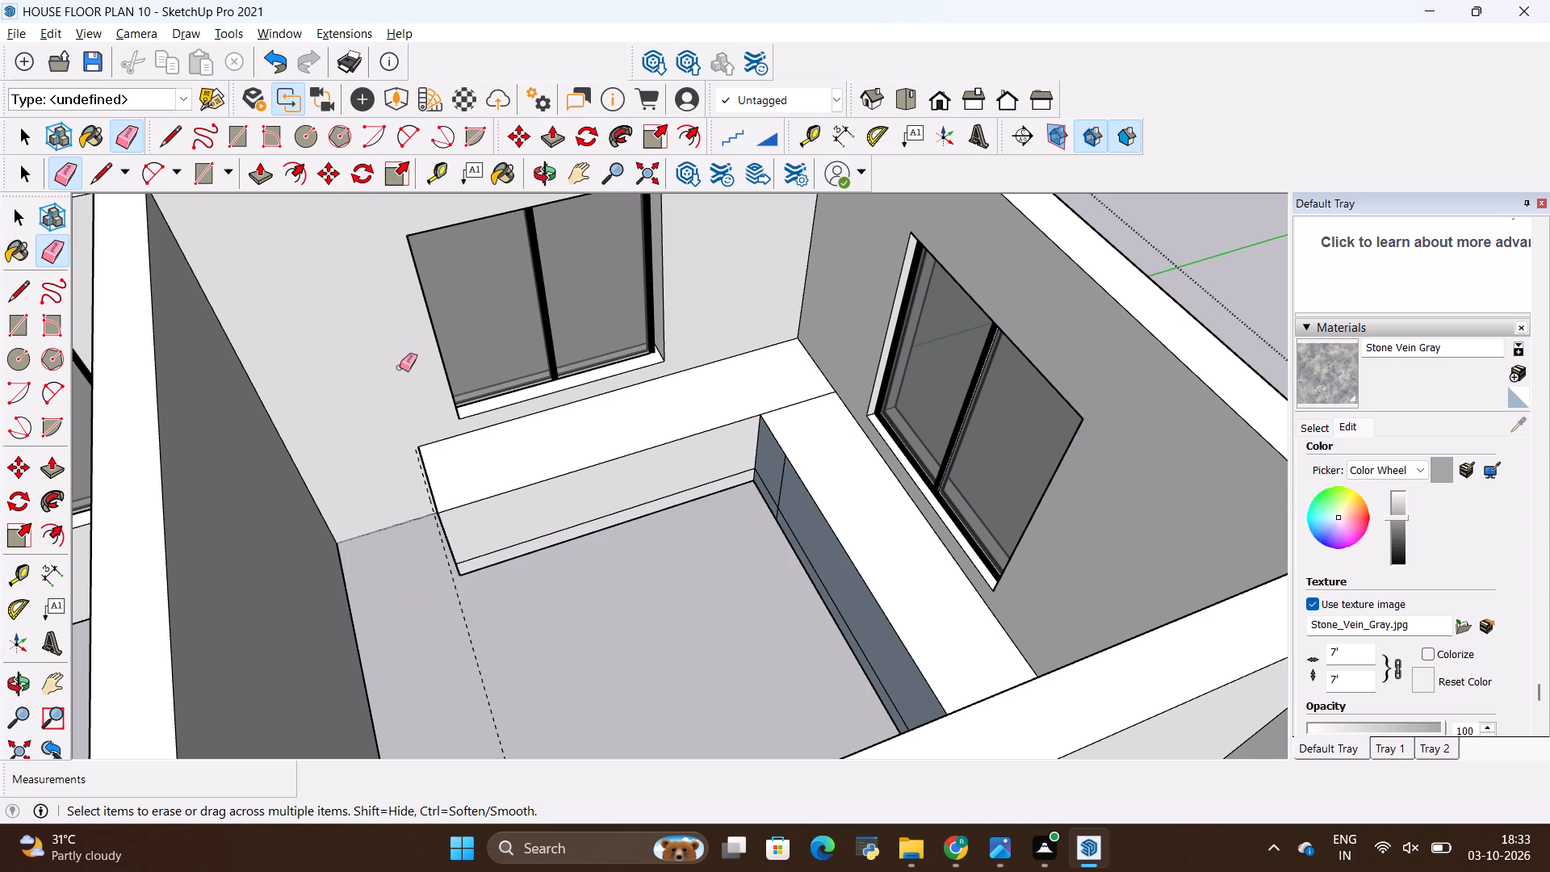
Reverse the long base strip and the long upper front face of the rear-wall counter.
scroll(396, 390, down, 9)
middle_drag(421, 519, 728, 528)
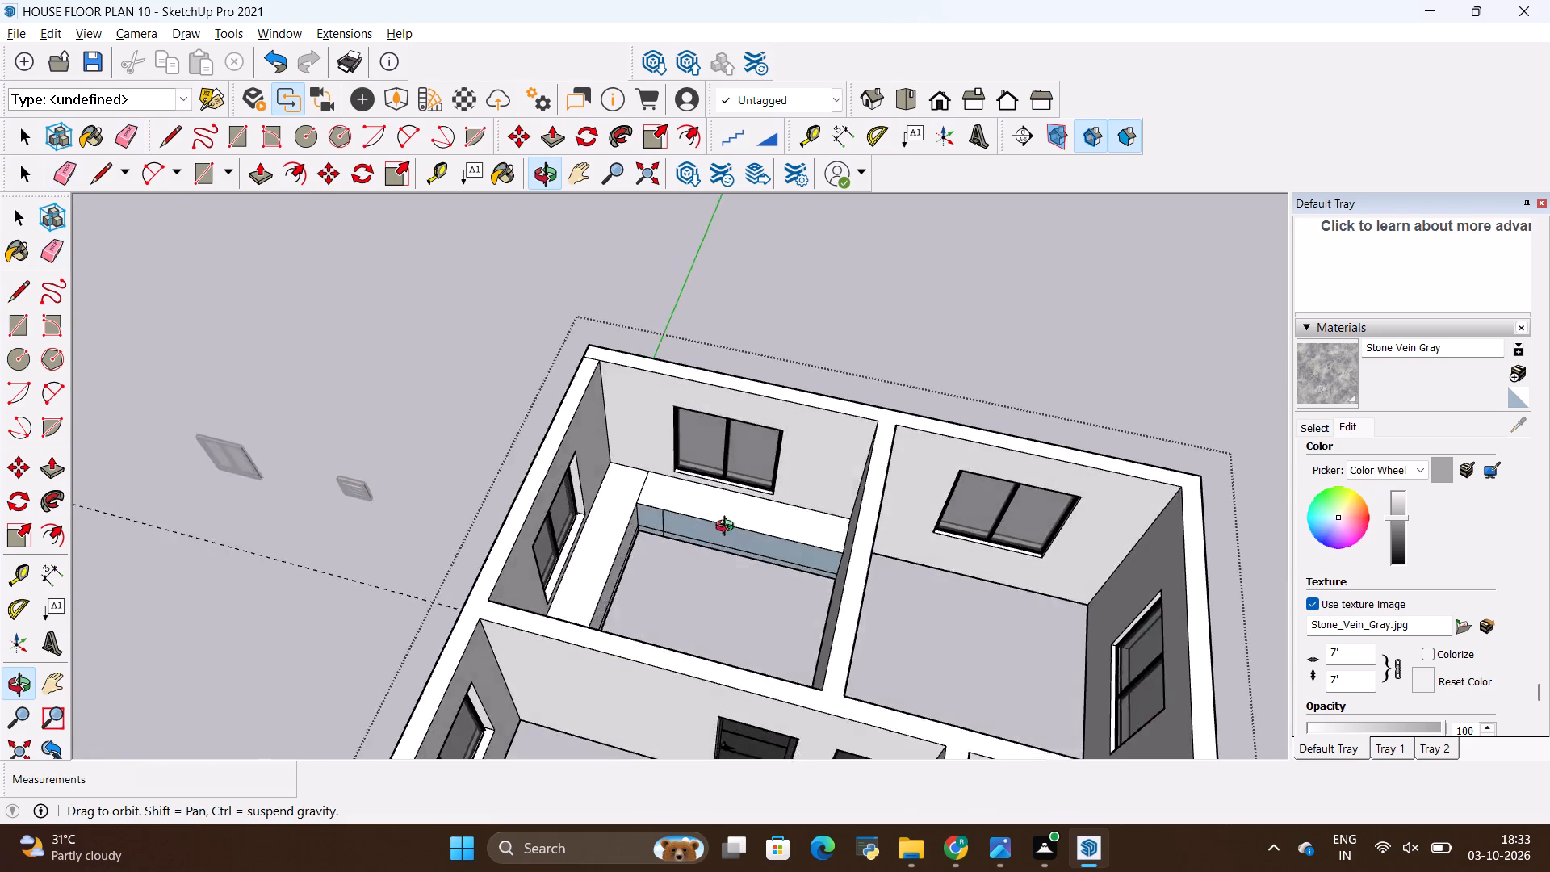
middle_drag(728, 528, 446, 543)
scroll(689, 510, up, 5)
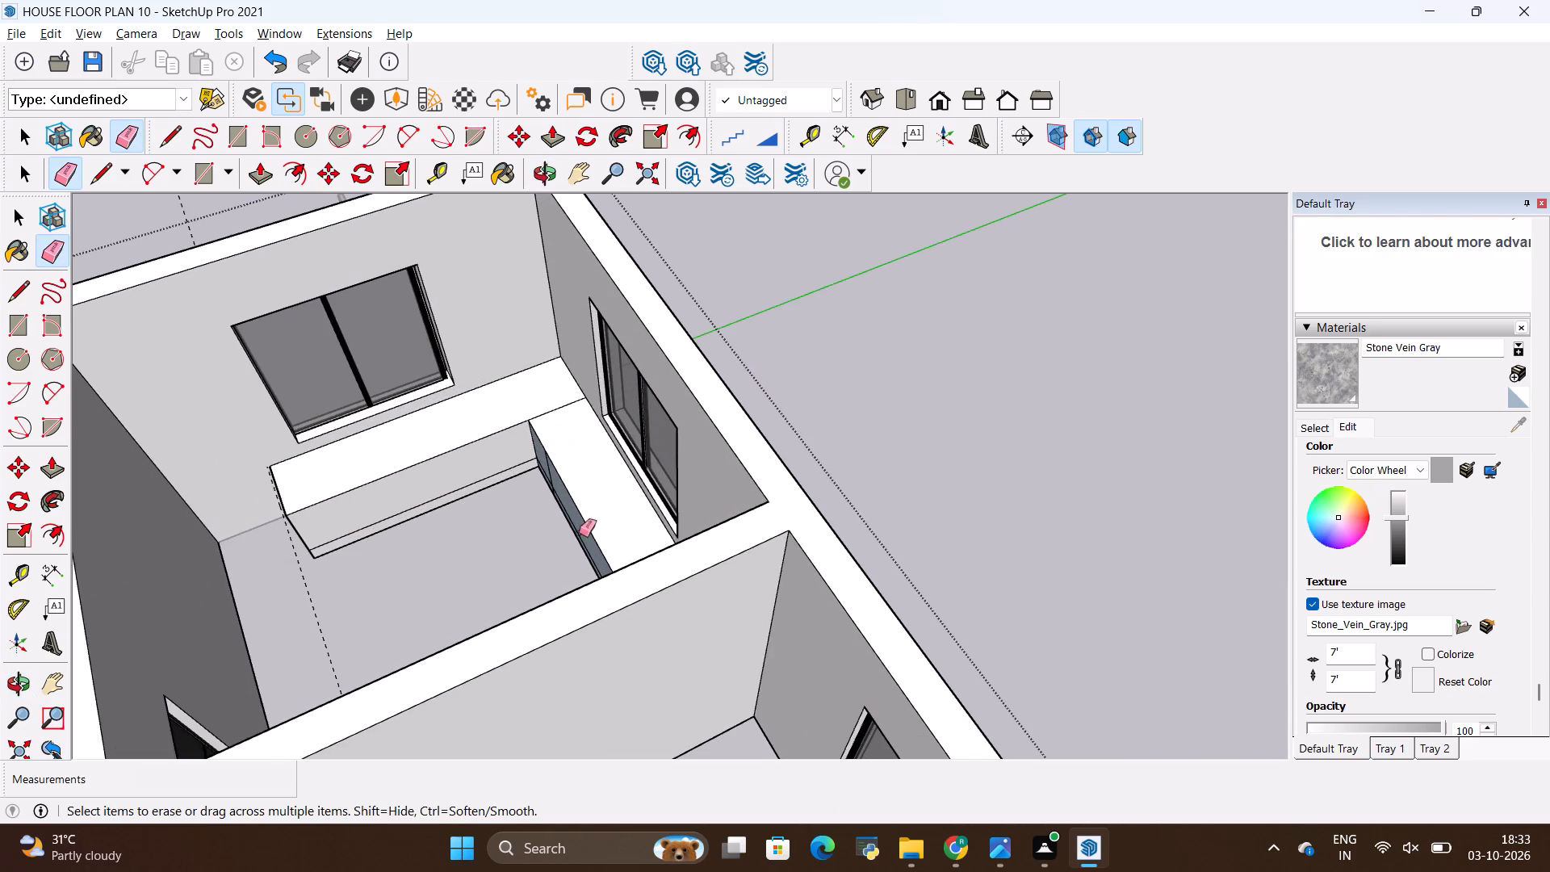
scroll(579, 533, up, 1)
middle_drag(579, 533, 744, 547)
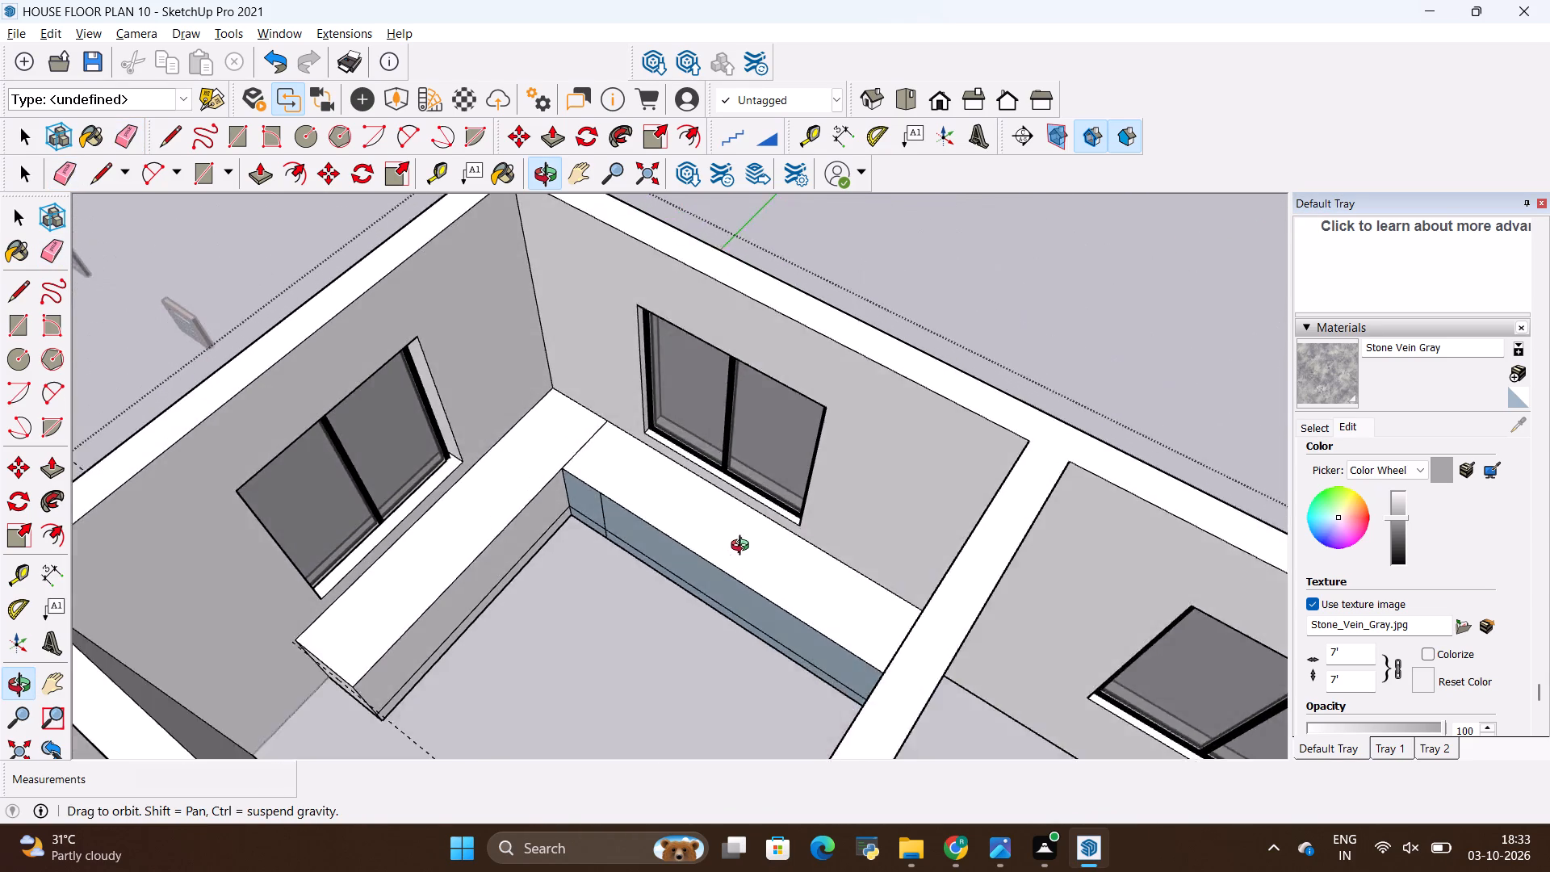
middle_drag(744, 547, 790, 506)
right_click(749, 573)
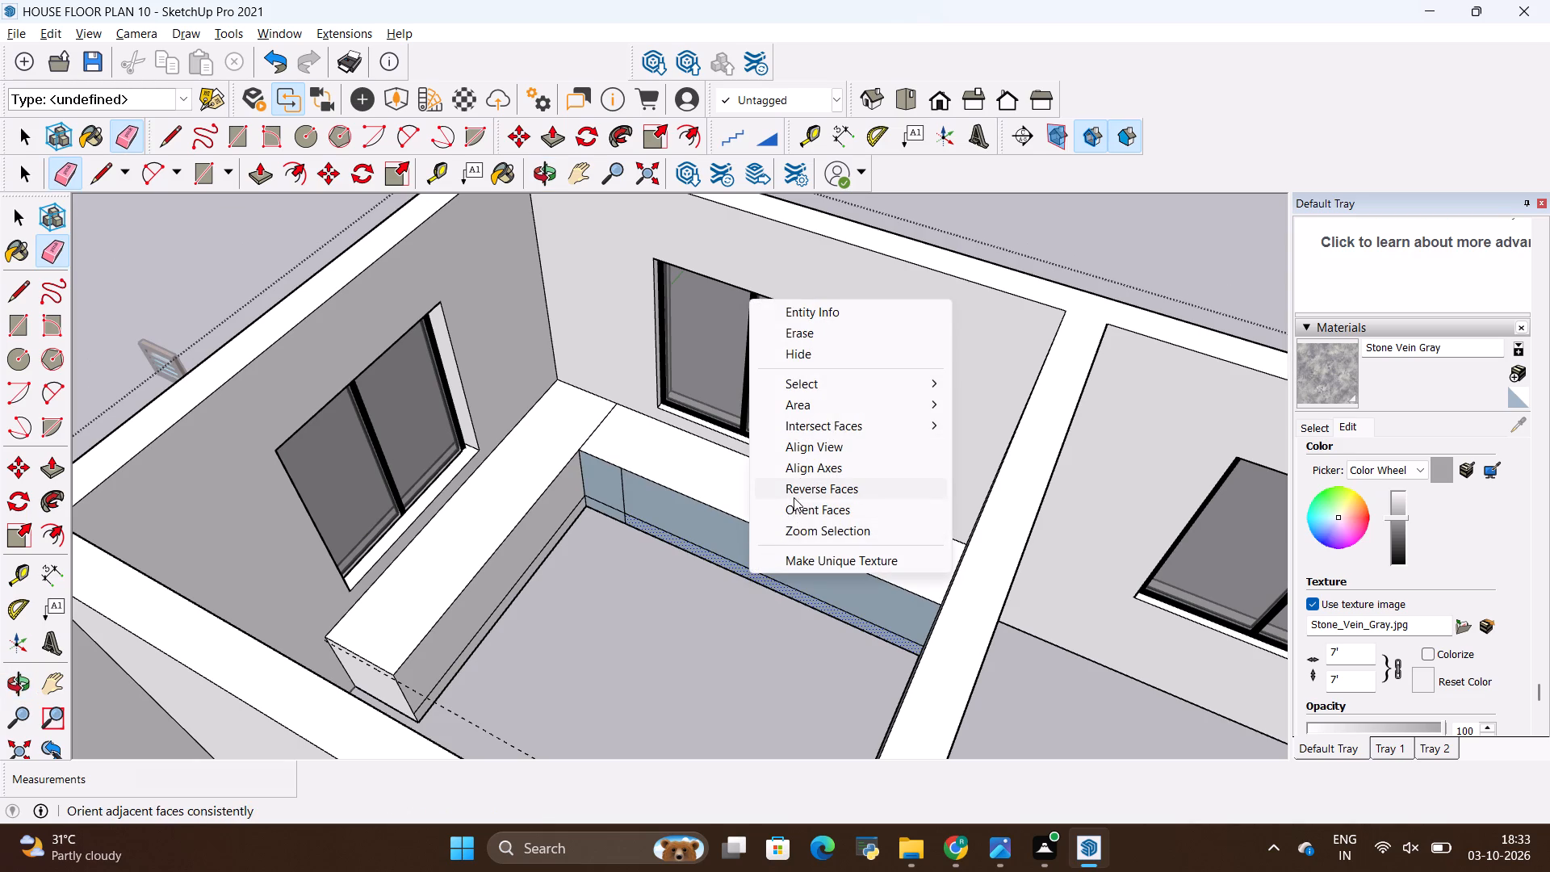
click(794, 497)
right_click(665, 510)
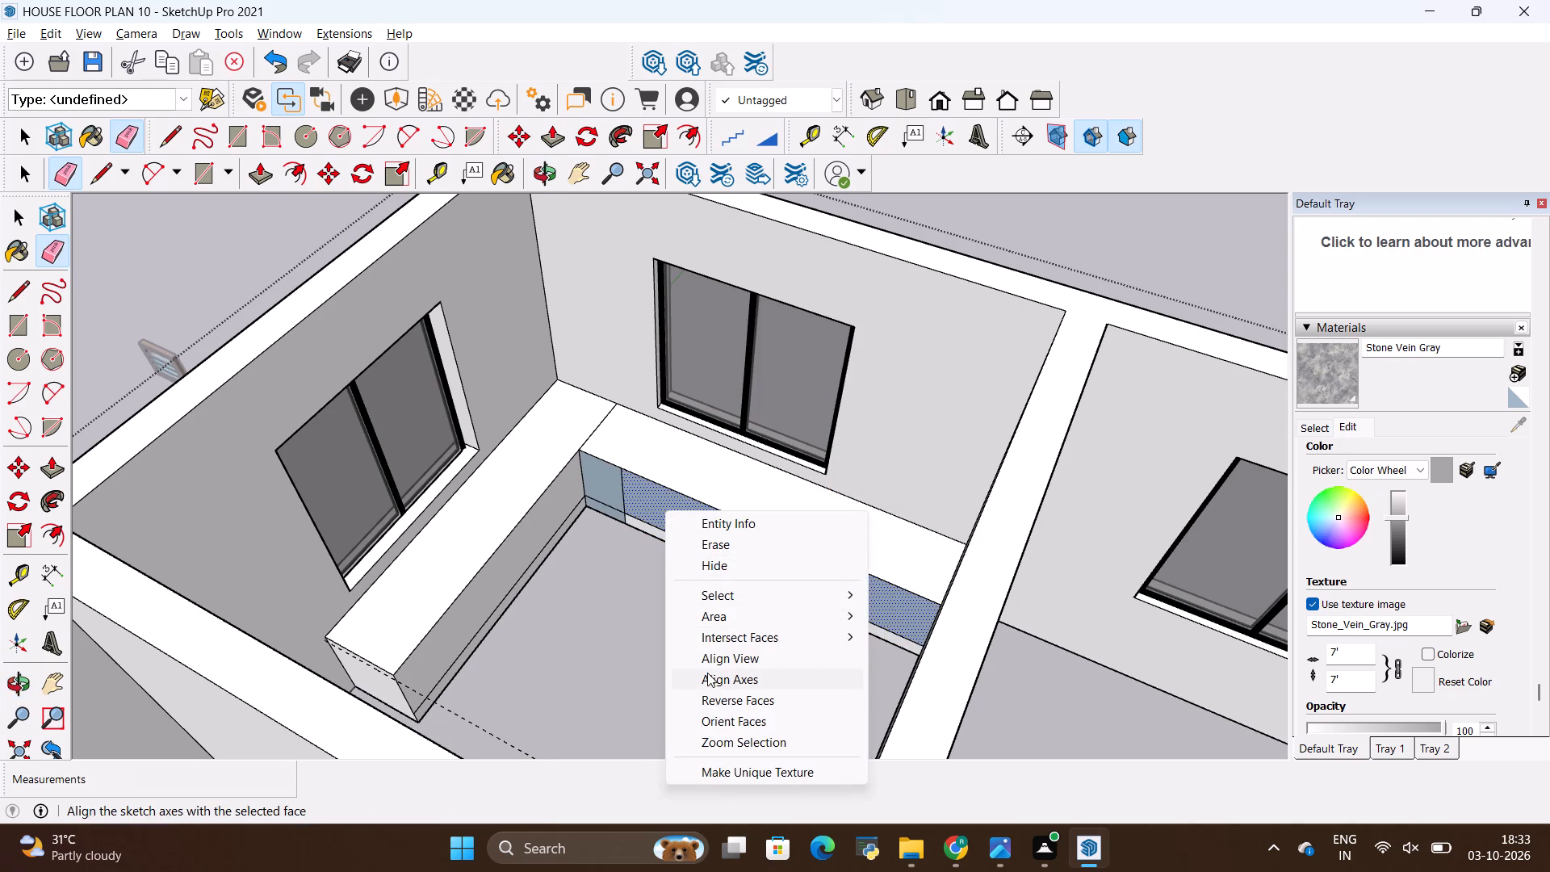
click(714, 699)
Reverse the short upper face and short base strip beside the inner corner on the rear-wall counter's front.
scroll(619, 509, up, 3)
right_click(593, 480)
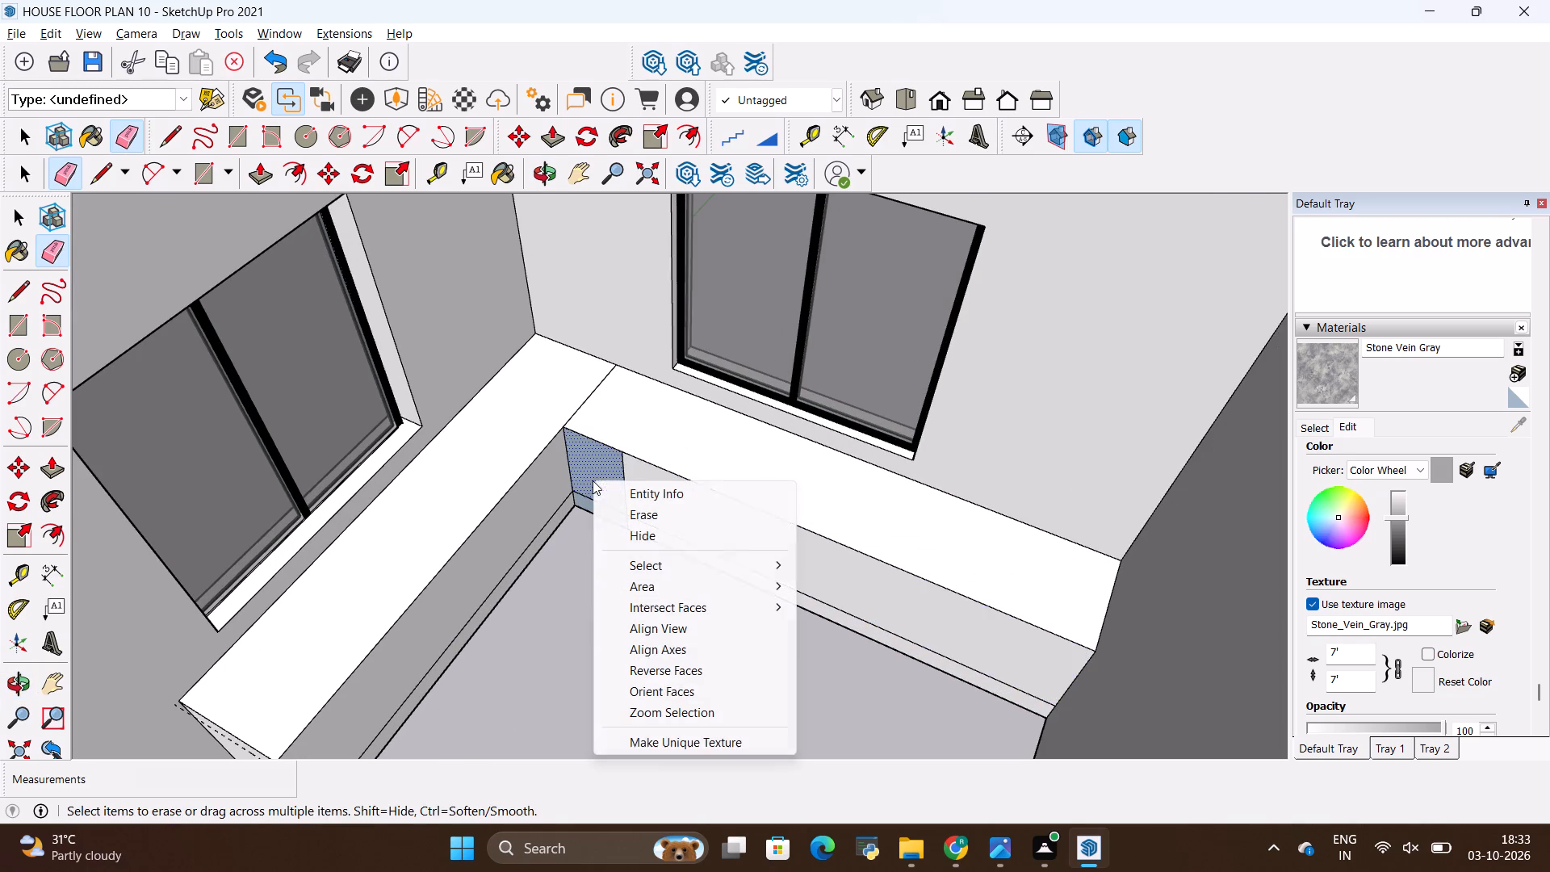
click(656, 669)
scroll(607, 540, up, 6)
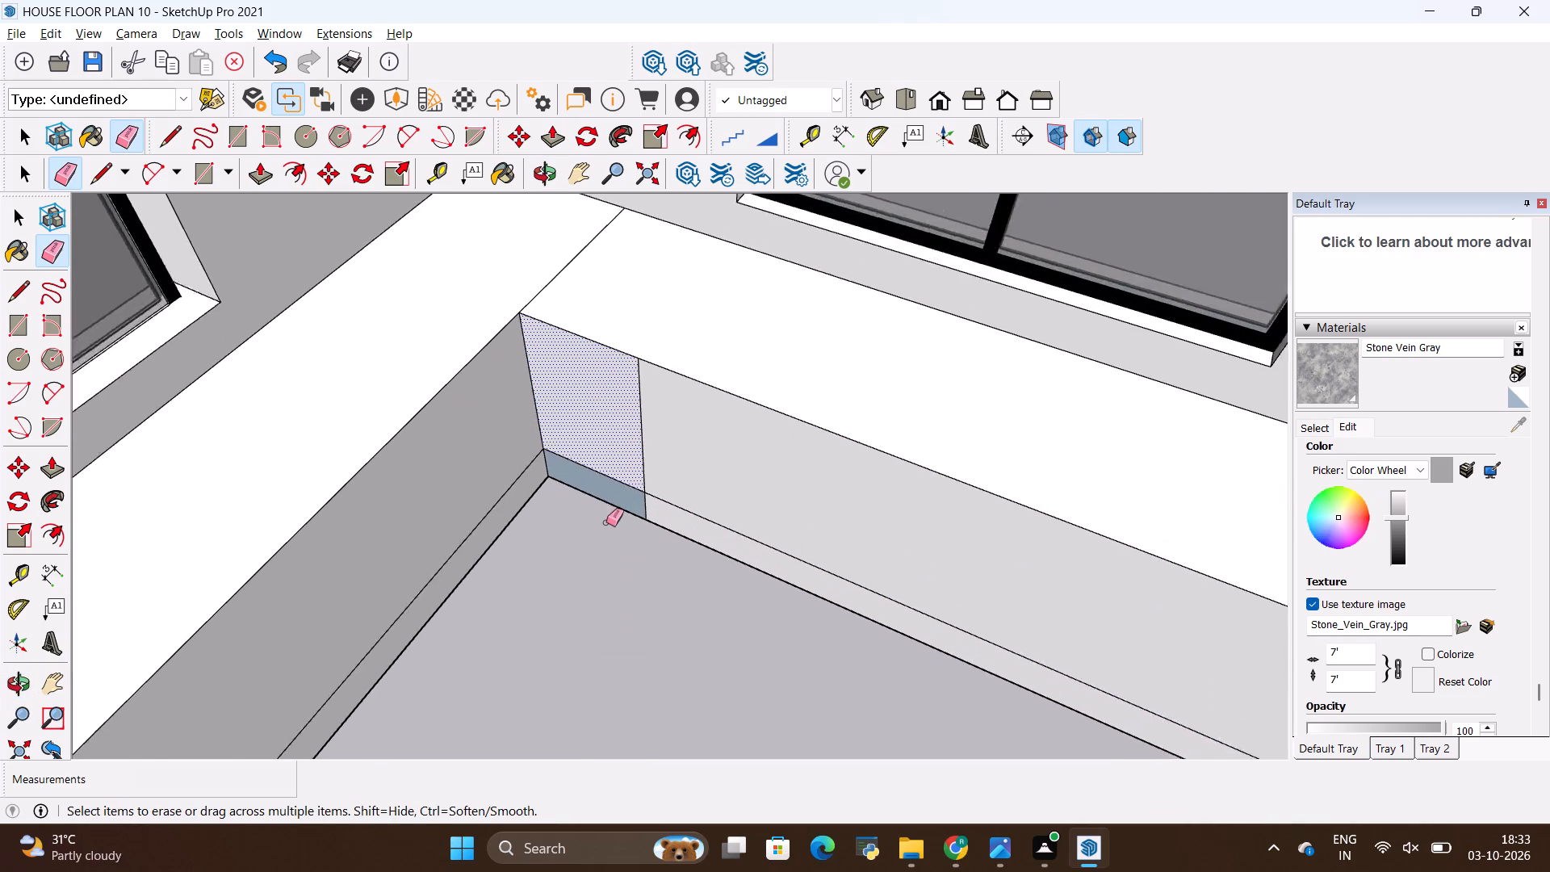
scroll(606, 522, up, 2)
right_click(623, 486)
click(676, 670)
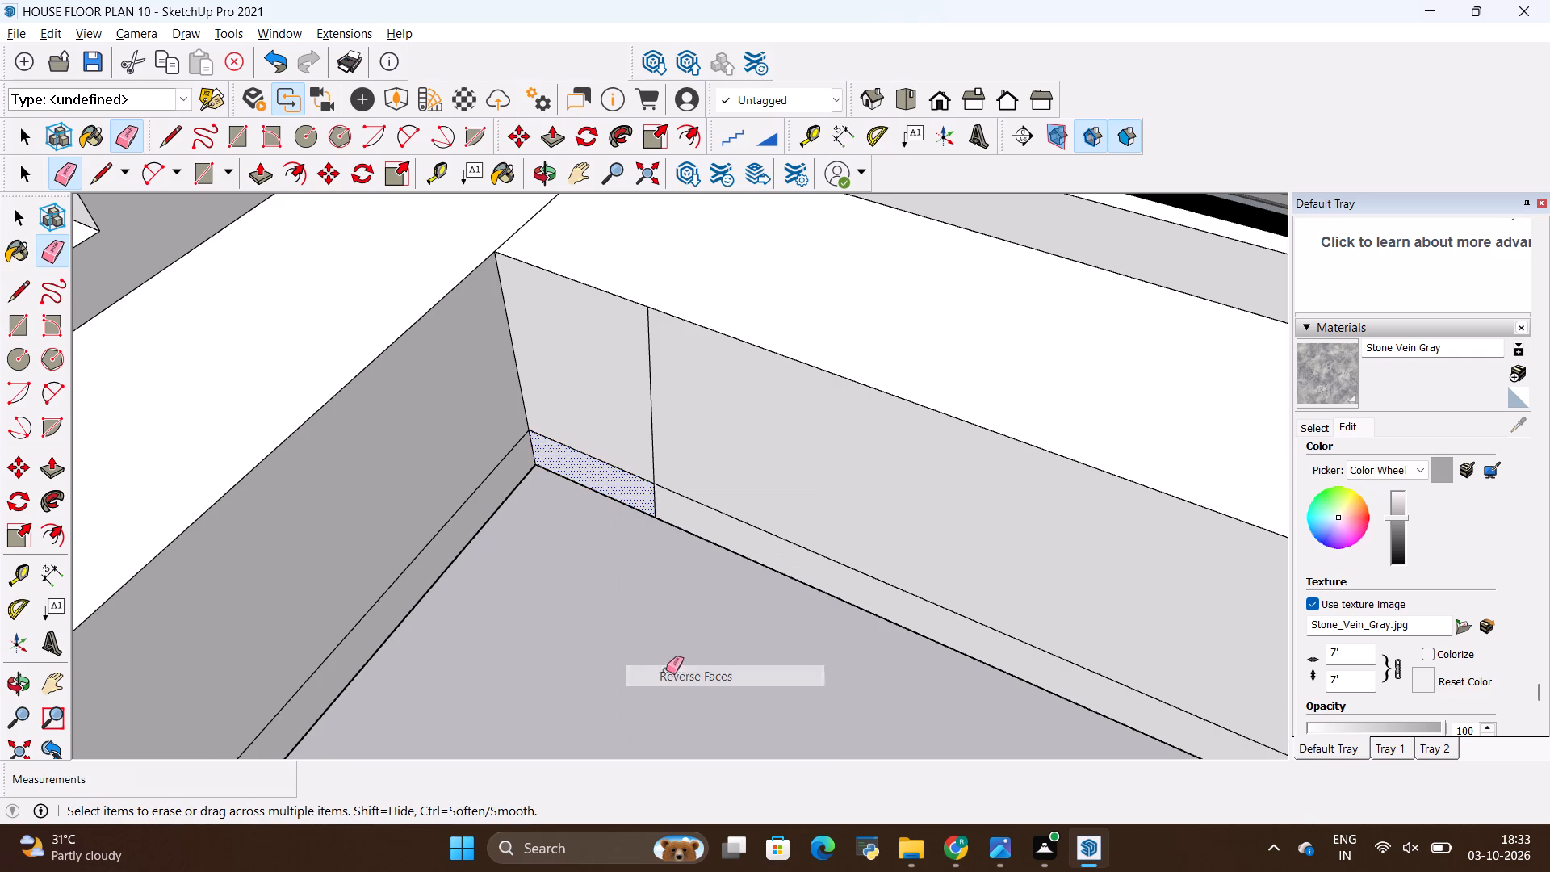
Erase the vertical edges splitting the upper face and base strip beside the inner corner on the rear-wall counter's front.
scroll(632, 676, down, 4)
scroll(628, 588, down, 9)
middle_drag(861, 568, 927, 514)
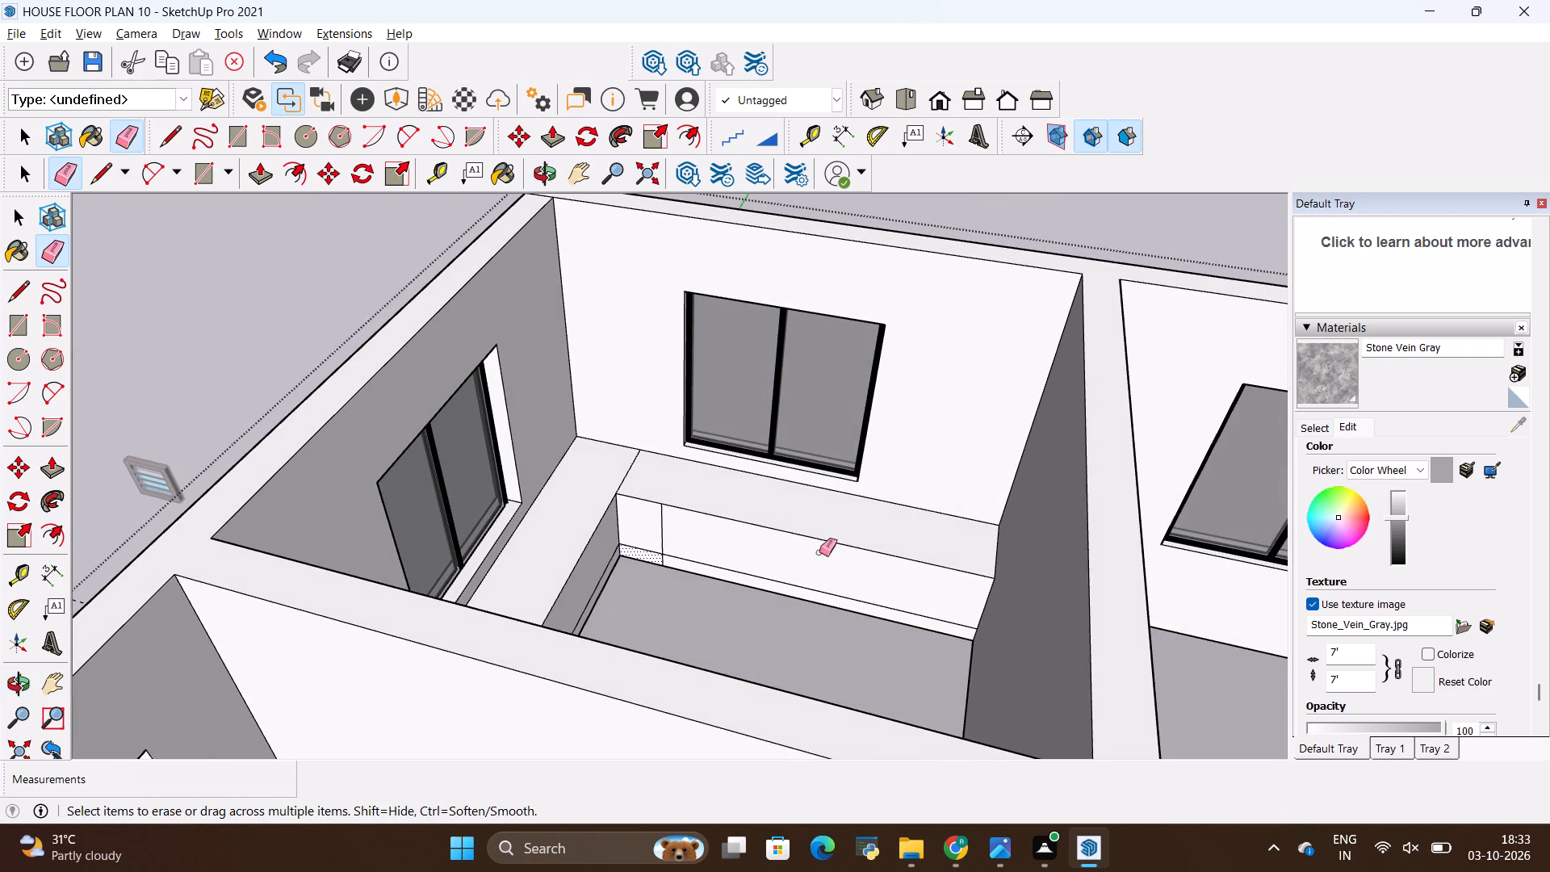
scroll(631, 557, up, 10)
key(e)
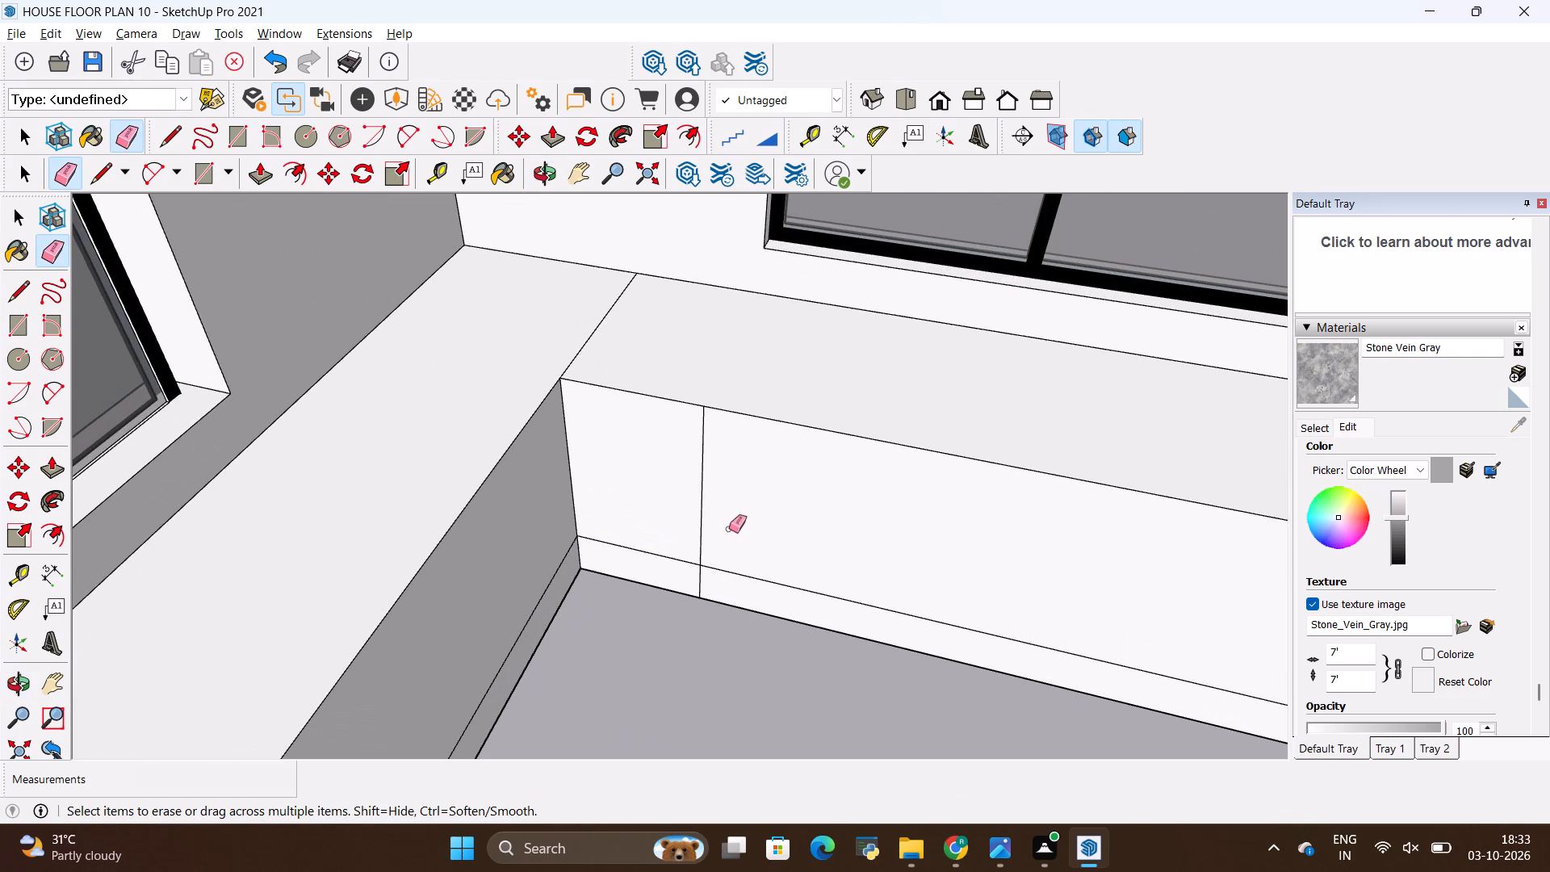
drag(727, 527, 697, 501)
scroll(691, 595, up, 8)
drag(717, 576, 709, 573)
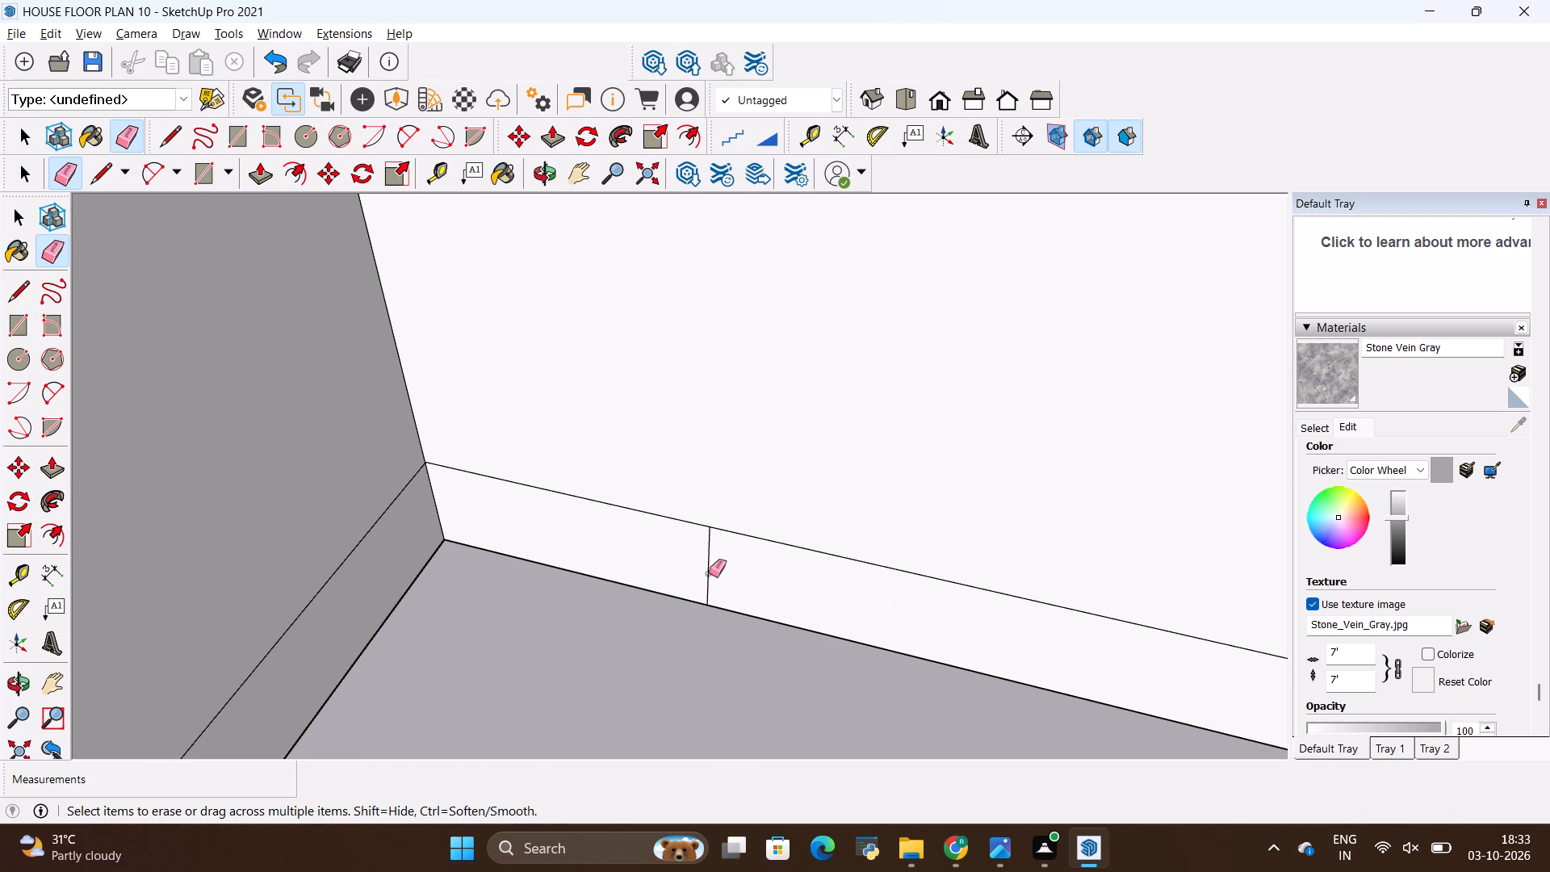
drag(709, 573, 701, 572)
Draw a 3' 7 1/2" horizontal line from the window's upper corner to the room corner, above the counter with the end gap.
scroll(699, 607, down, 20)
scroll(699, 607, down, 1)
middle_drag(720, 593, 486, 642)
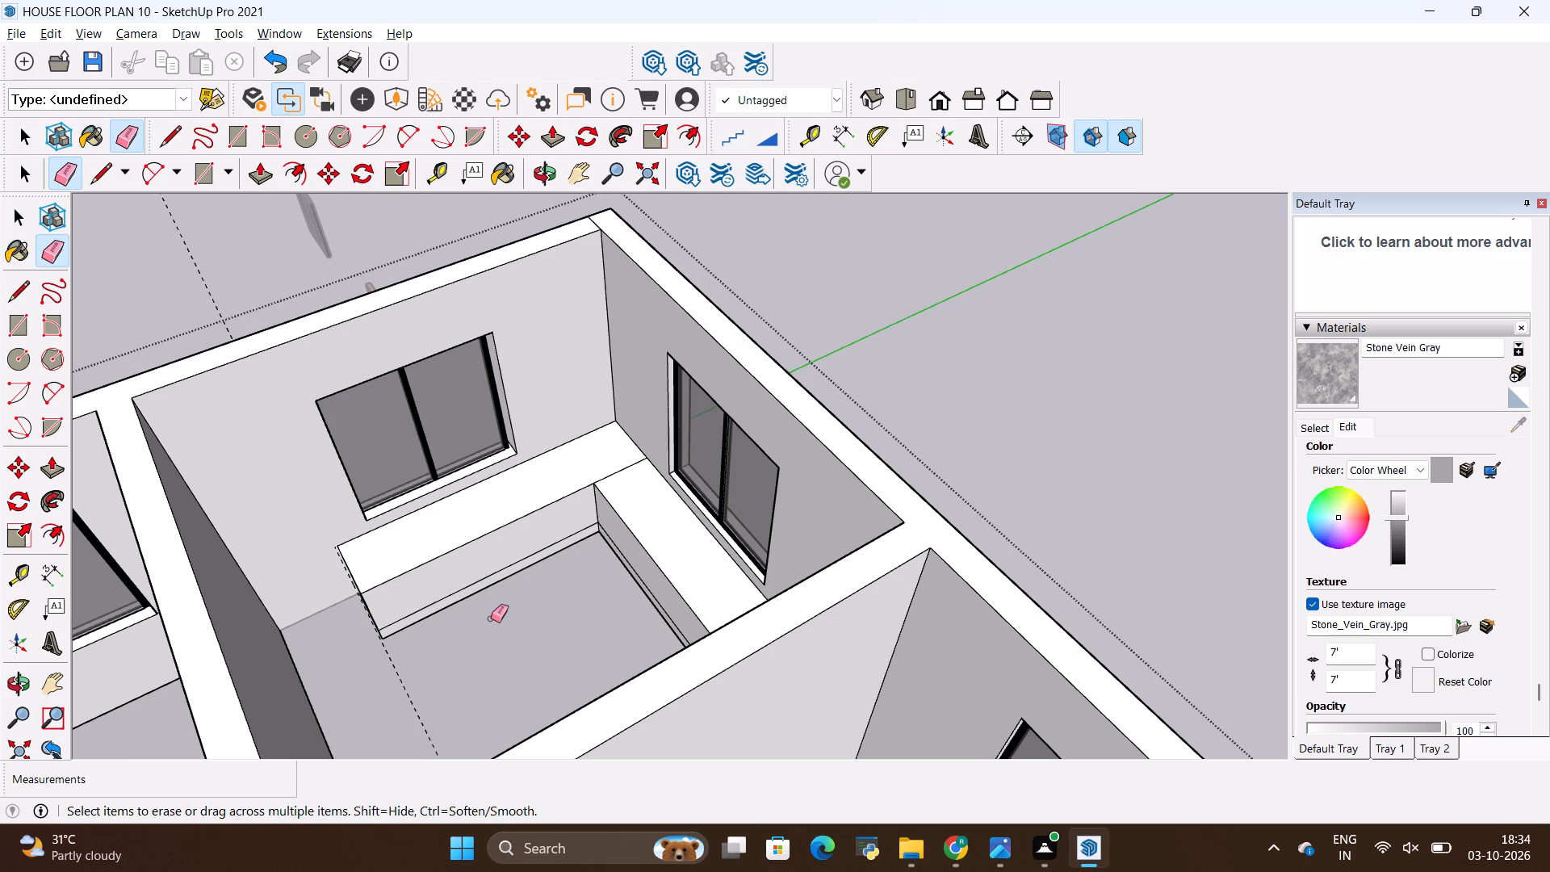
scroll(500, 564, up, 3)
scroll(536, 577, down, 4)
middle_drag(573, 633, 584, 635)
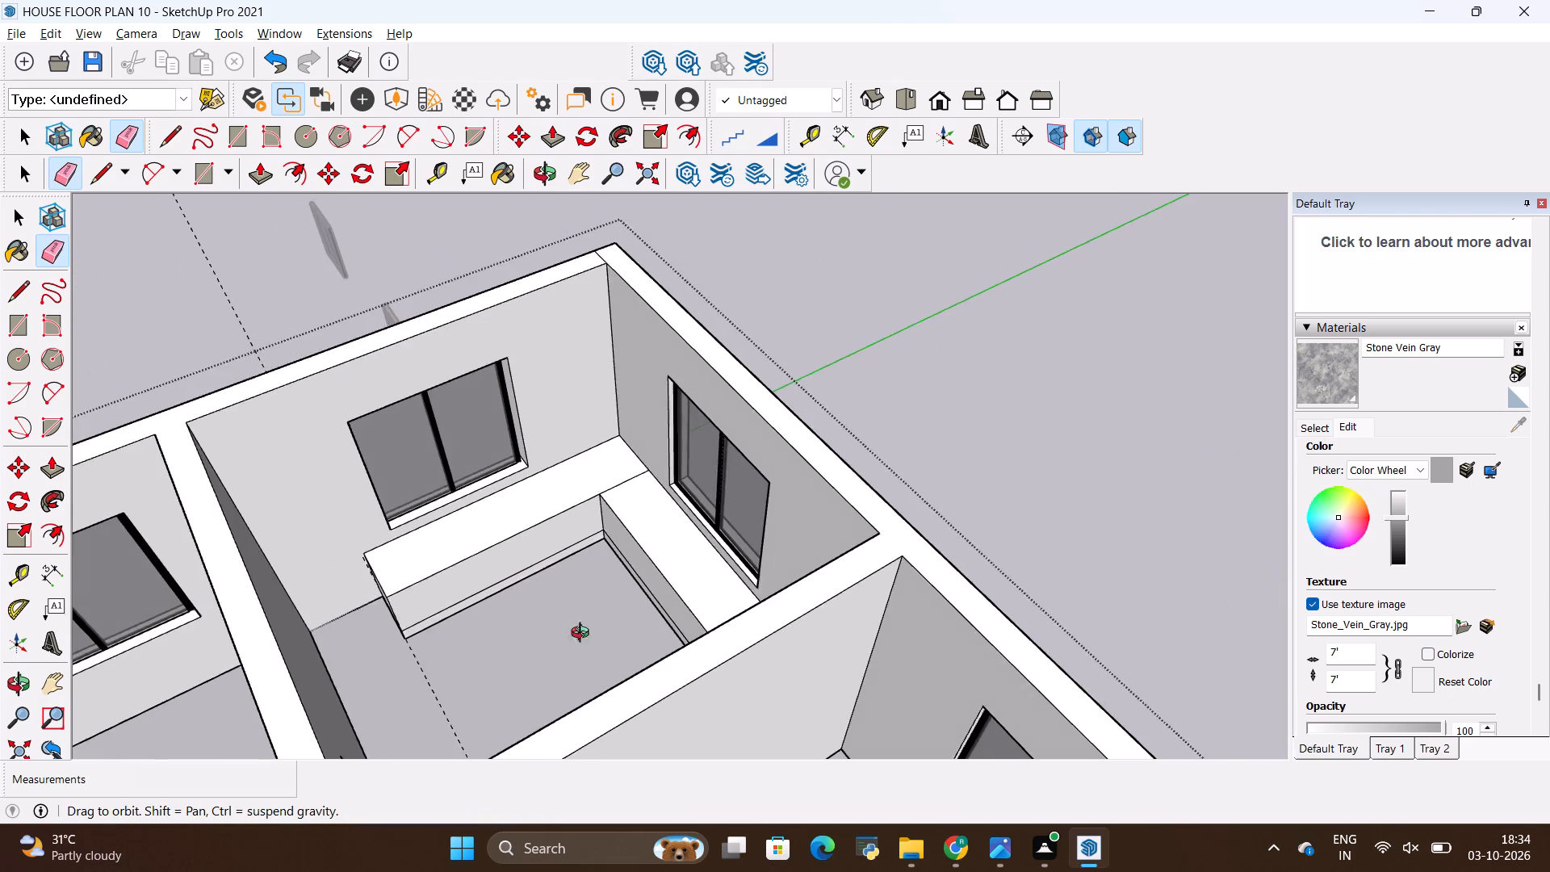
middle_drag(584, 635, 655, 591)
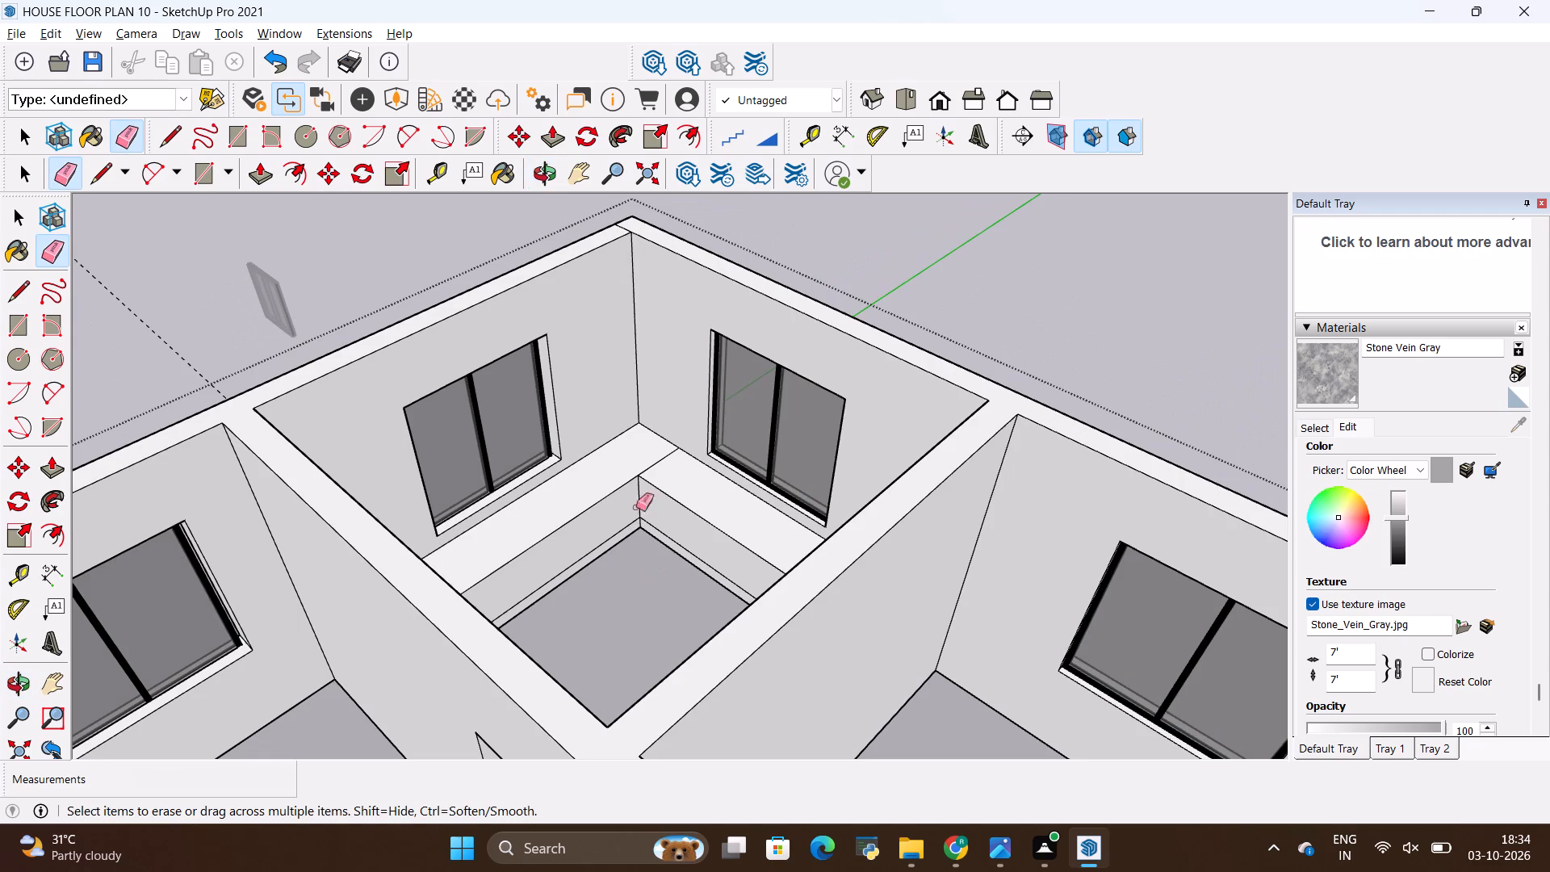
scroll(626, 396, up, 2)
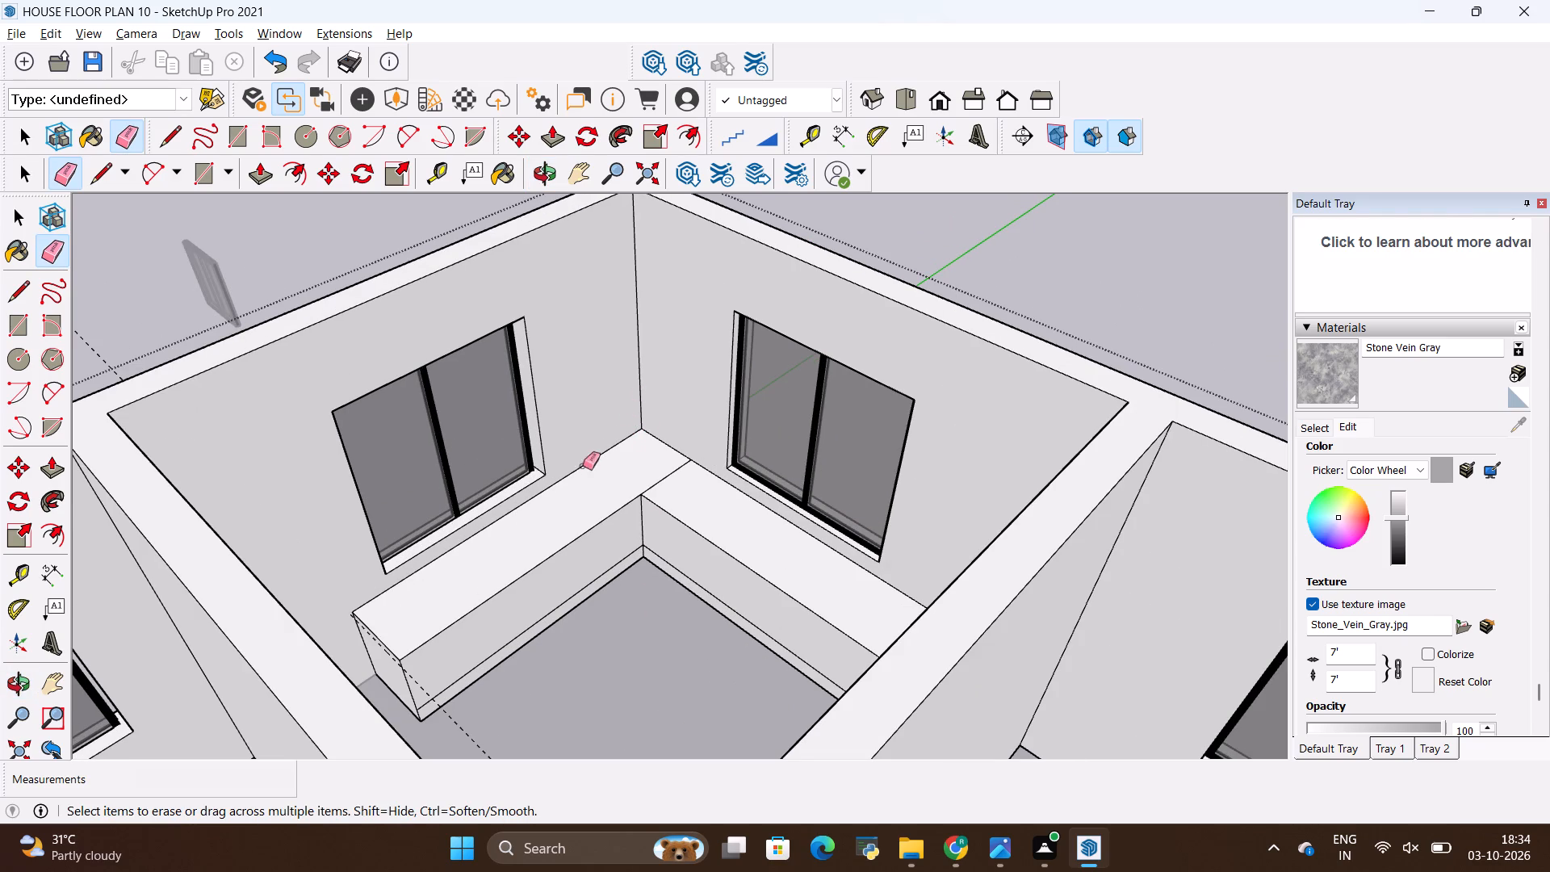
middle_drag(562, 521, 501, 514)
middle_drag(504, 522, 526, 540)
key(l)
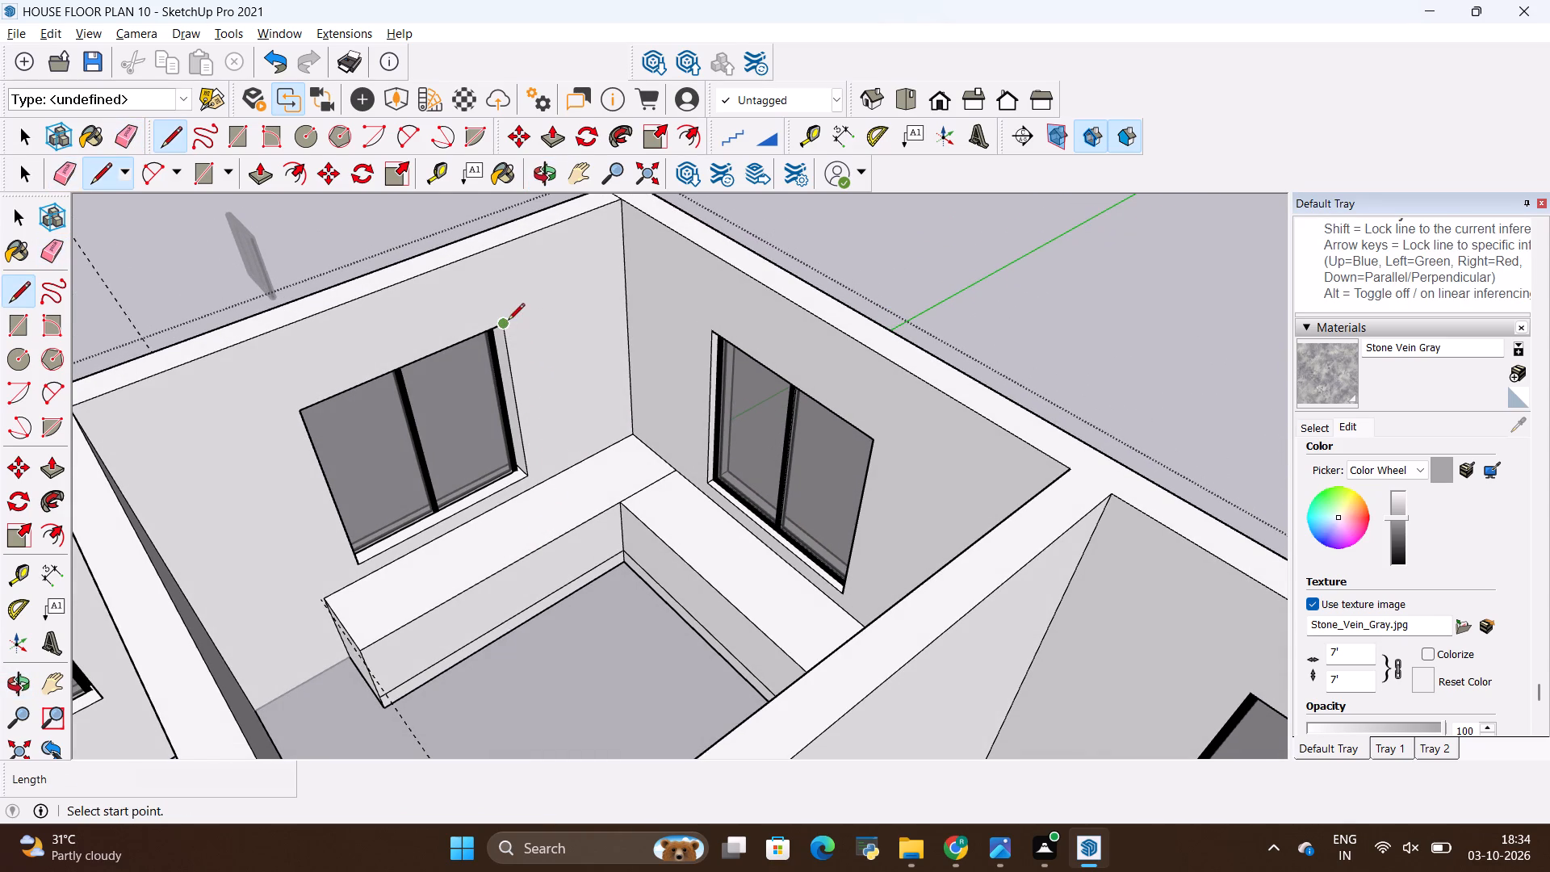
click(506, 321)
click(626, 279)
Draw a line on the rear wall's far corner edge from window-head height up to the wall top.
middle_drag(810, 615, 977, 645)
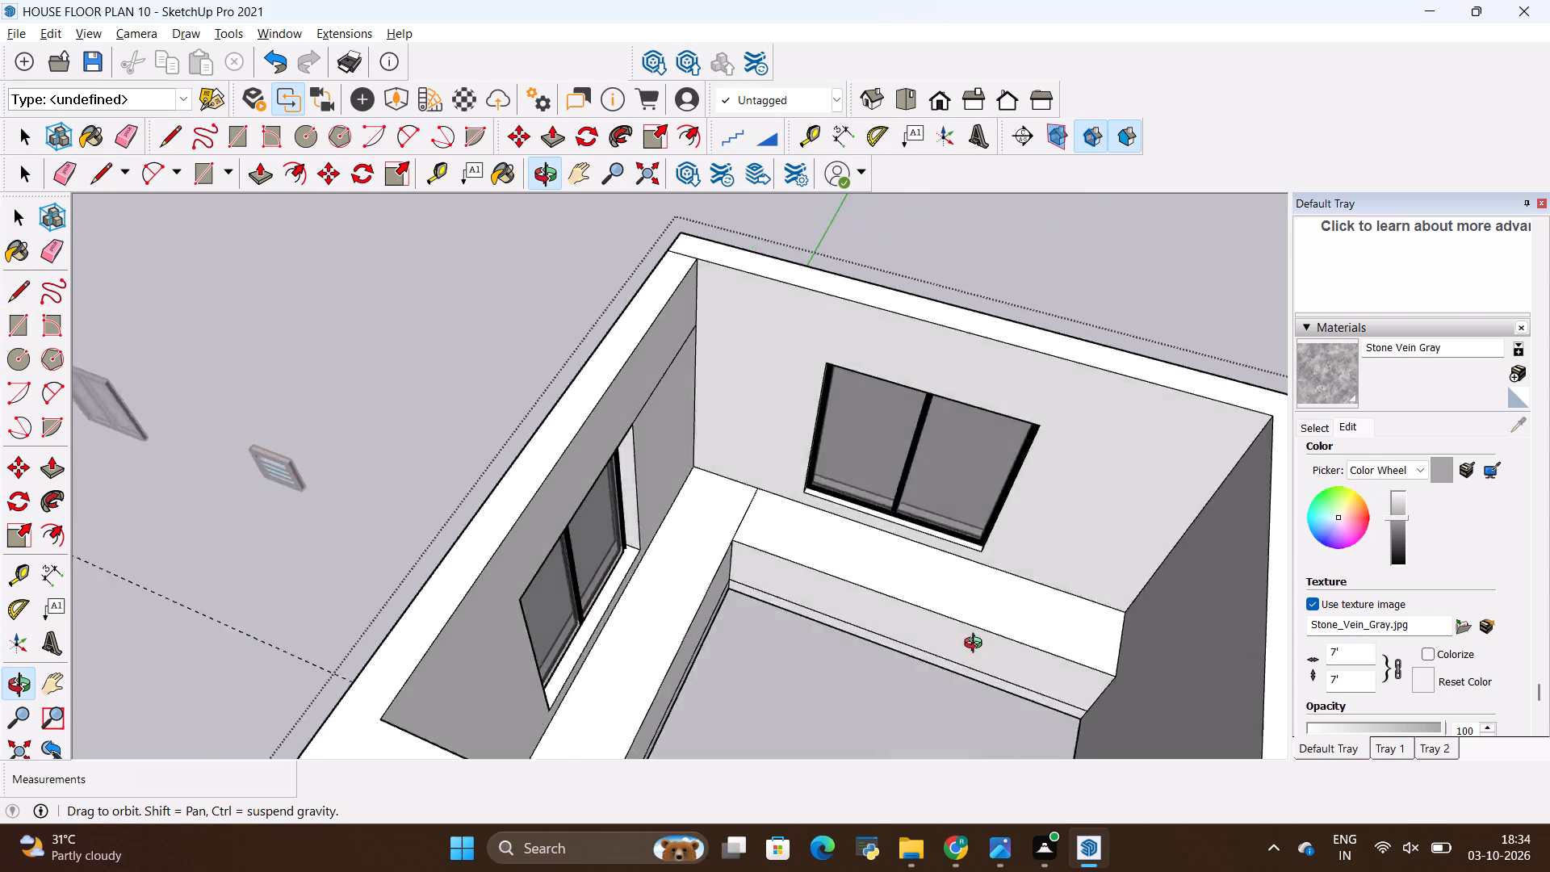
middle_drag(977, 645, 961, 589)
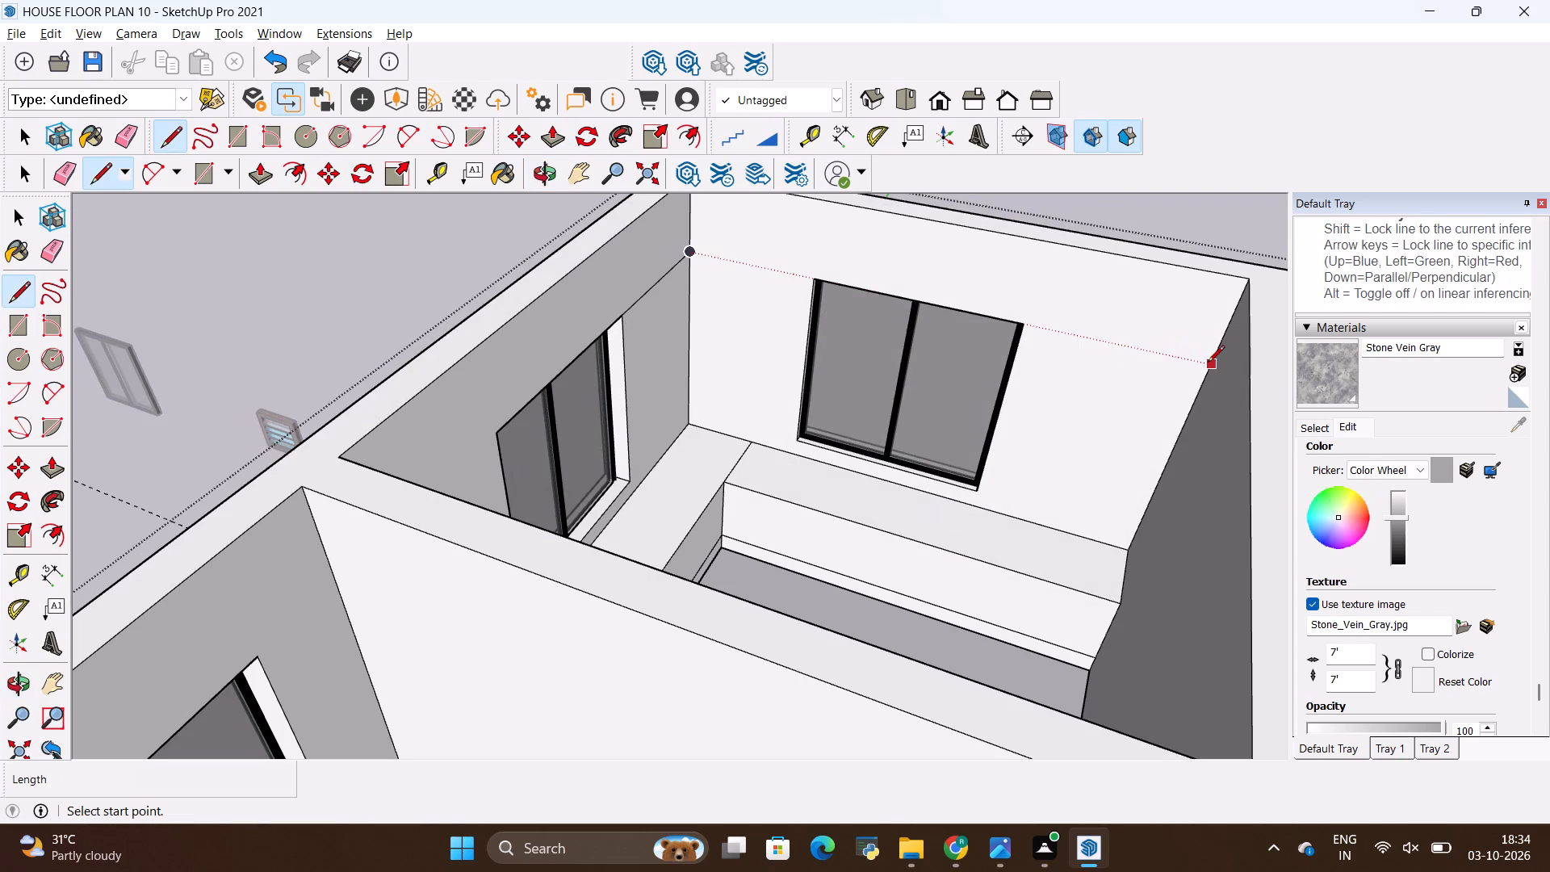
click(1208, 363)
click(1249, 279)
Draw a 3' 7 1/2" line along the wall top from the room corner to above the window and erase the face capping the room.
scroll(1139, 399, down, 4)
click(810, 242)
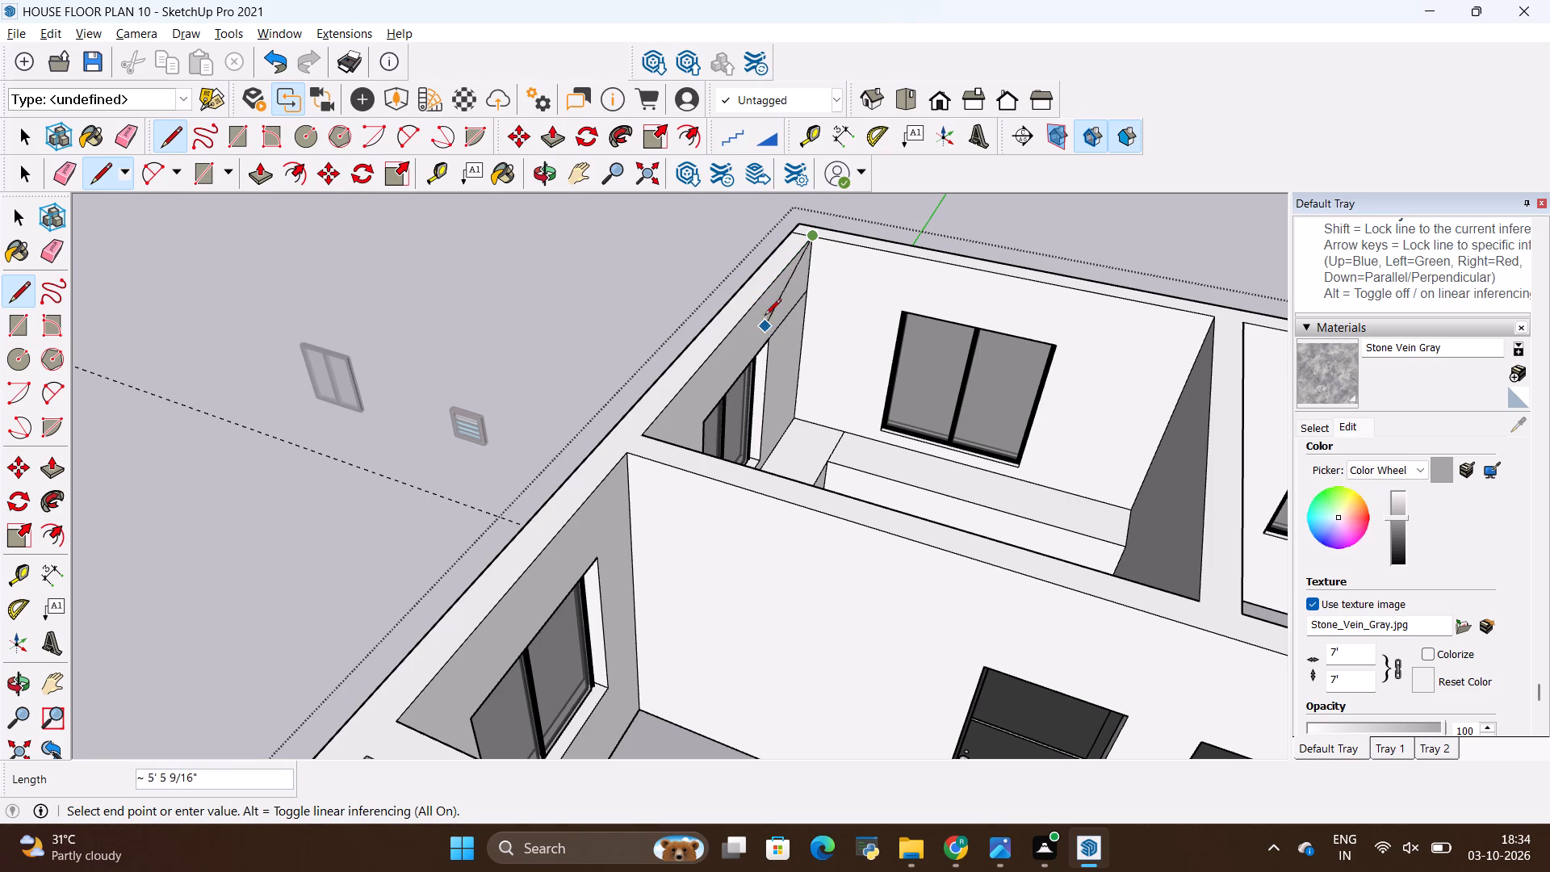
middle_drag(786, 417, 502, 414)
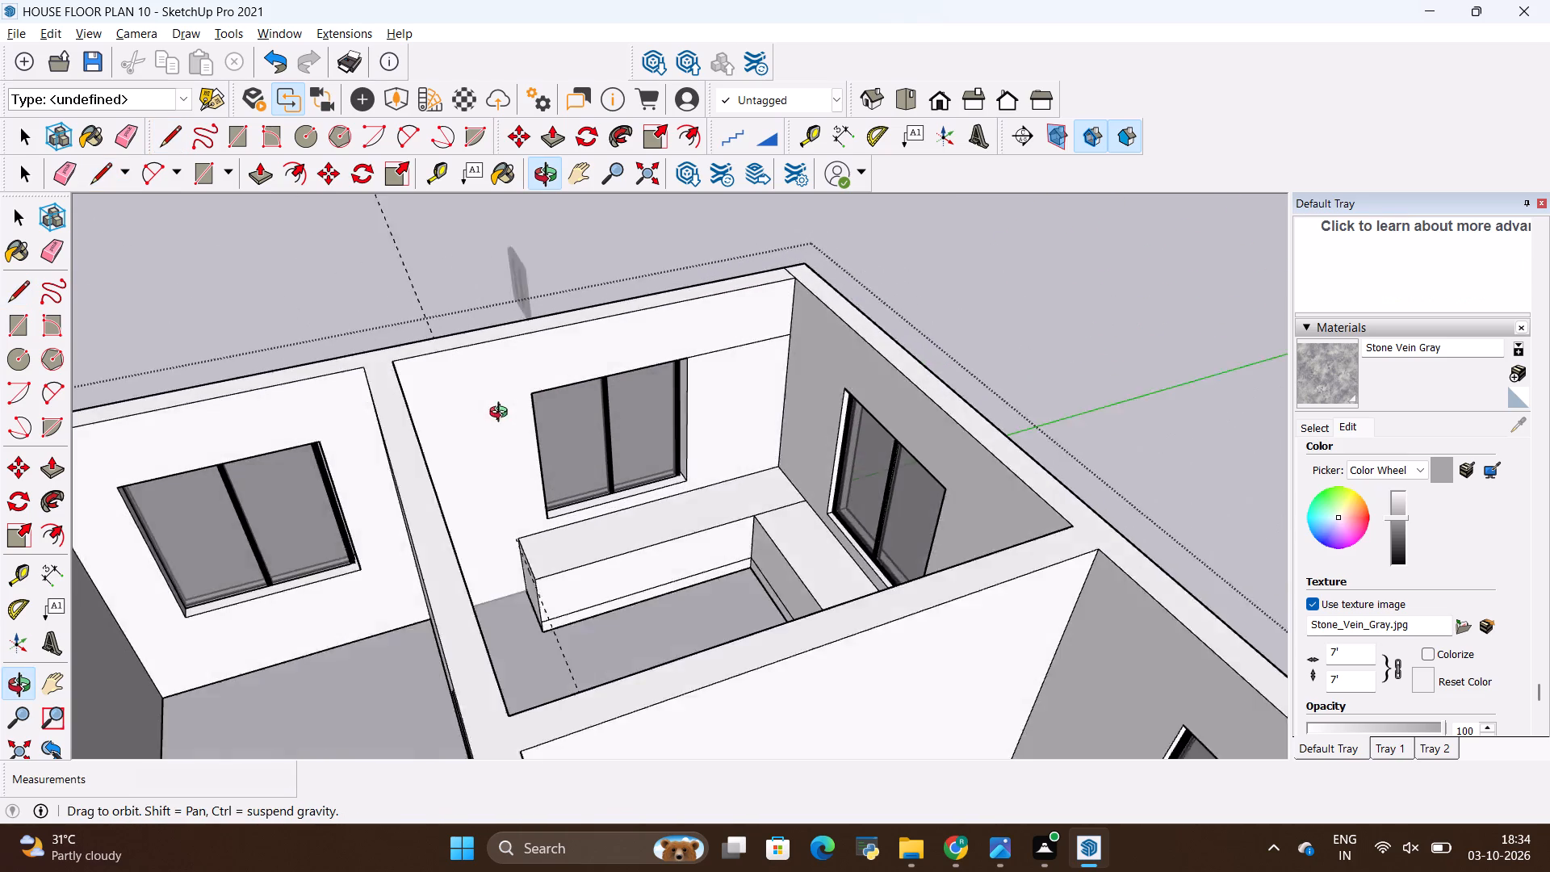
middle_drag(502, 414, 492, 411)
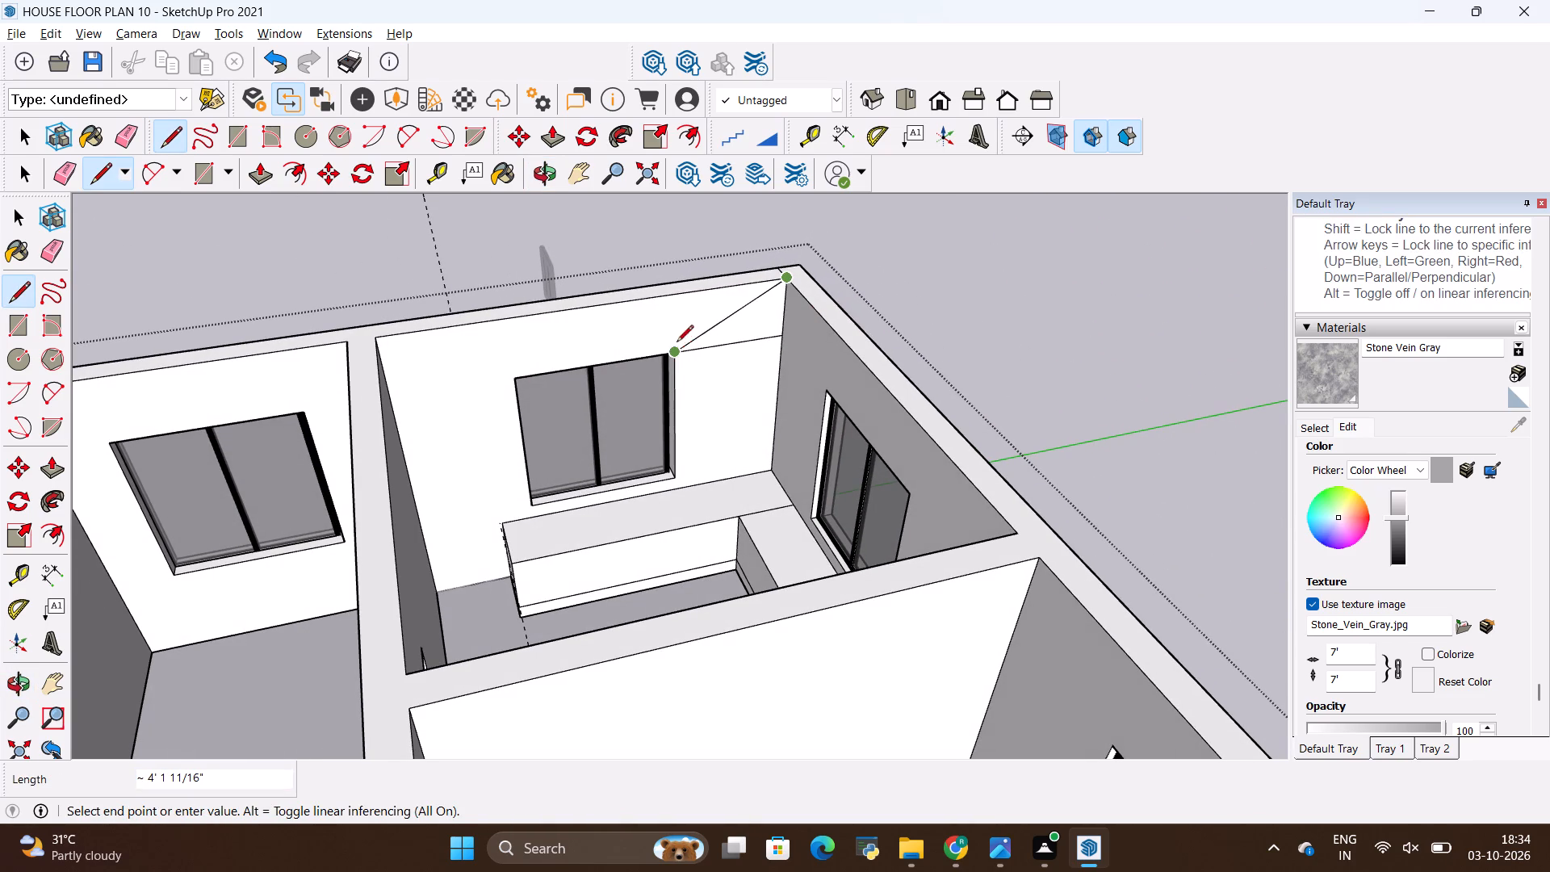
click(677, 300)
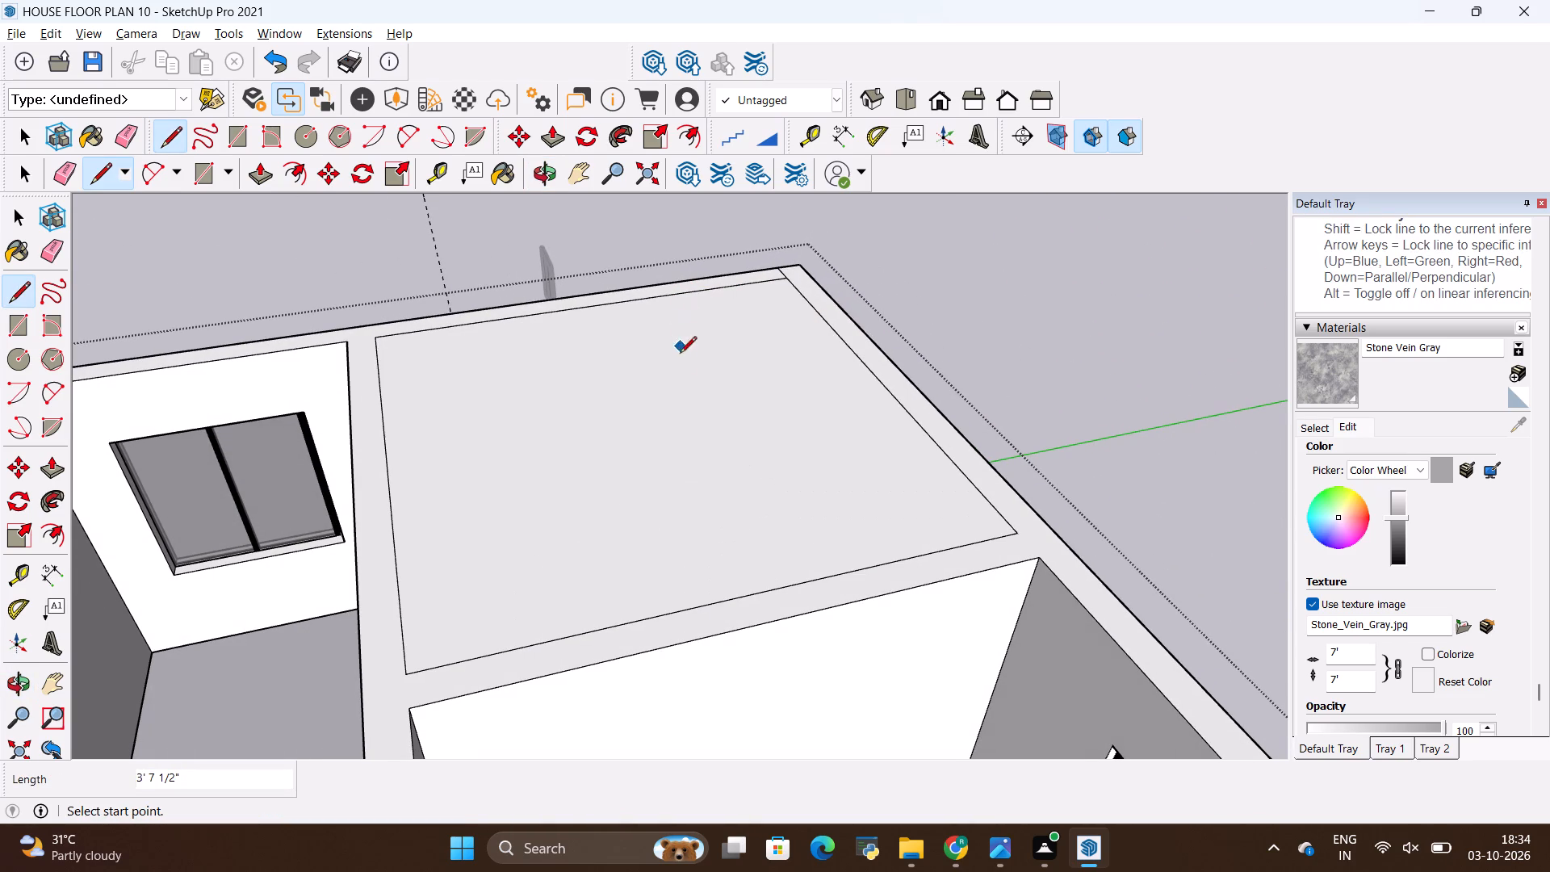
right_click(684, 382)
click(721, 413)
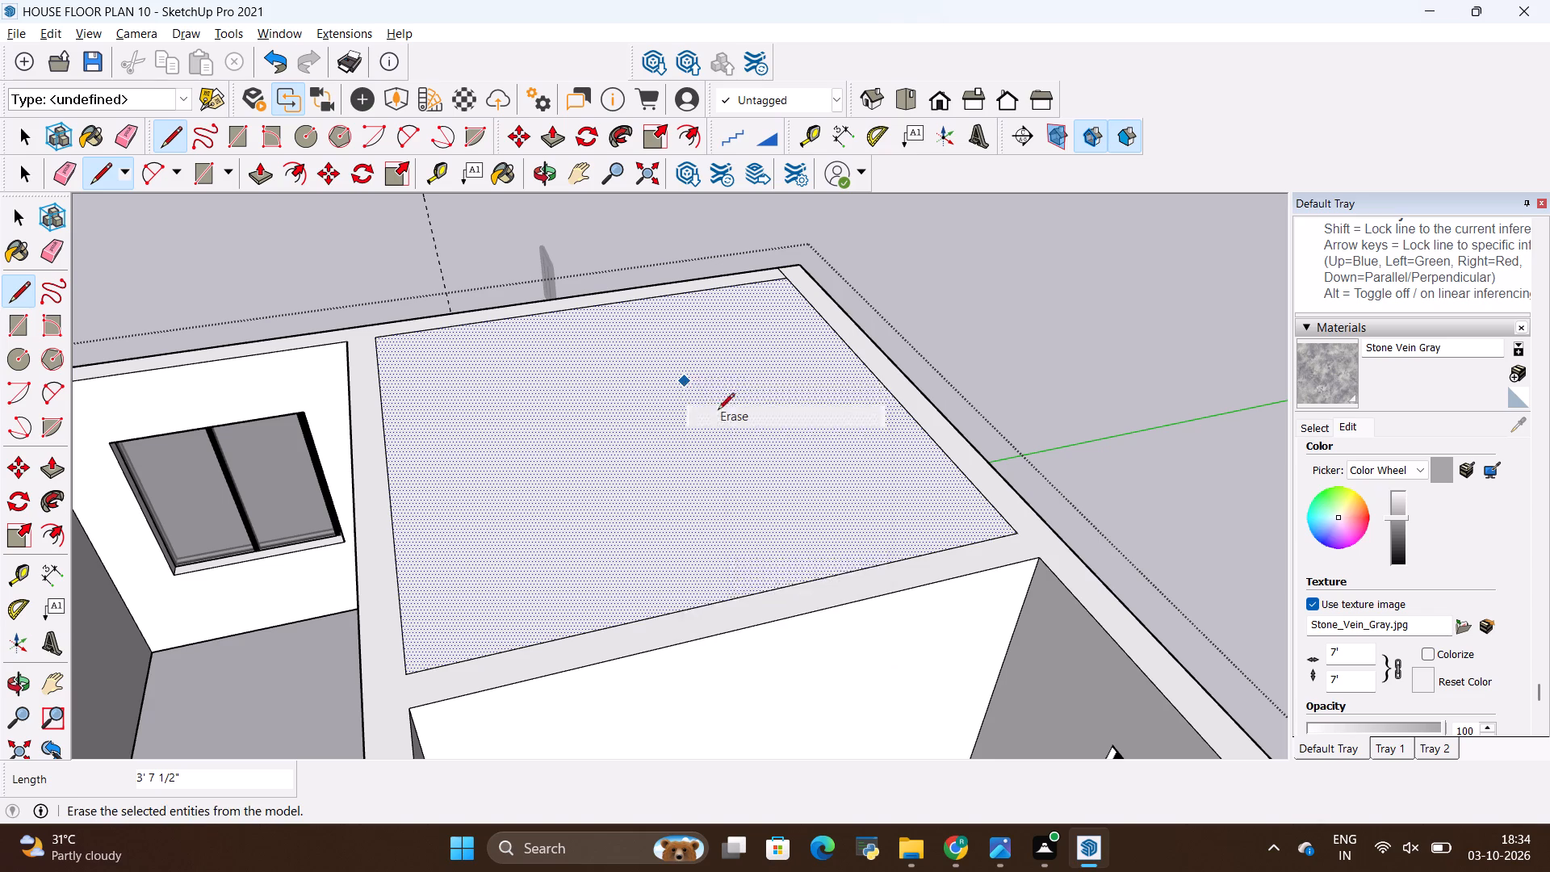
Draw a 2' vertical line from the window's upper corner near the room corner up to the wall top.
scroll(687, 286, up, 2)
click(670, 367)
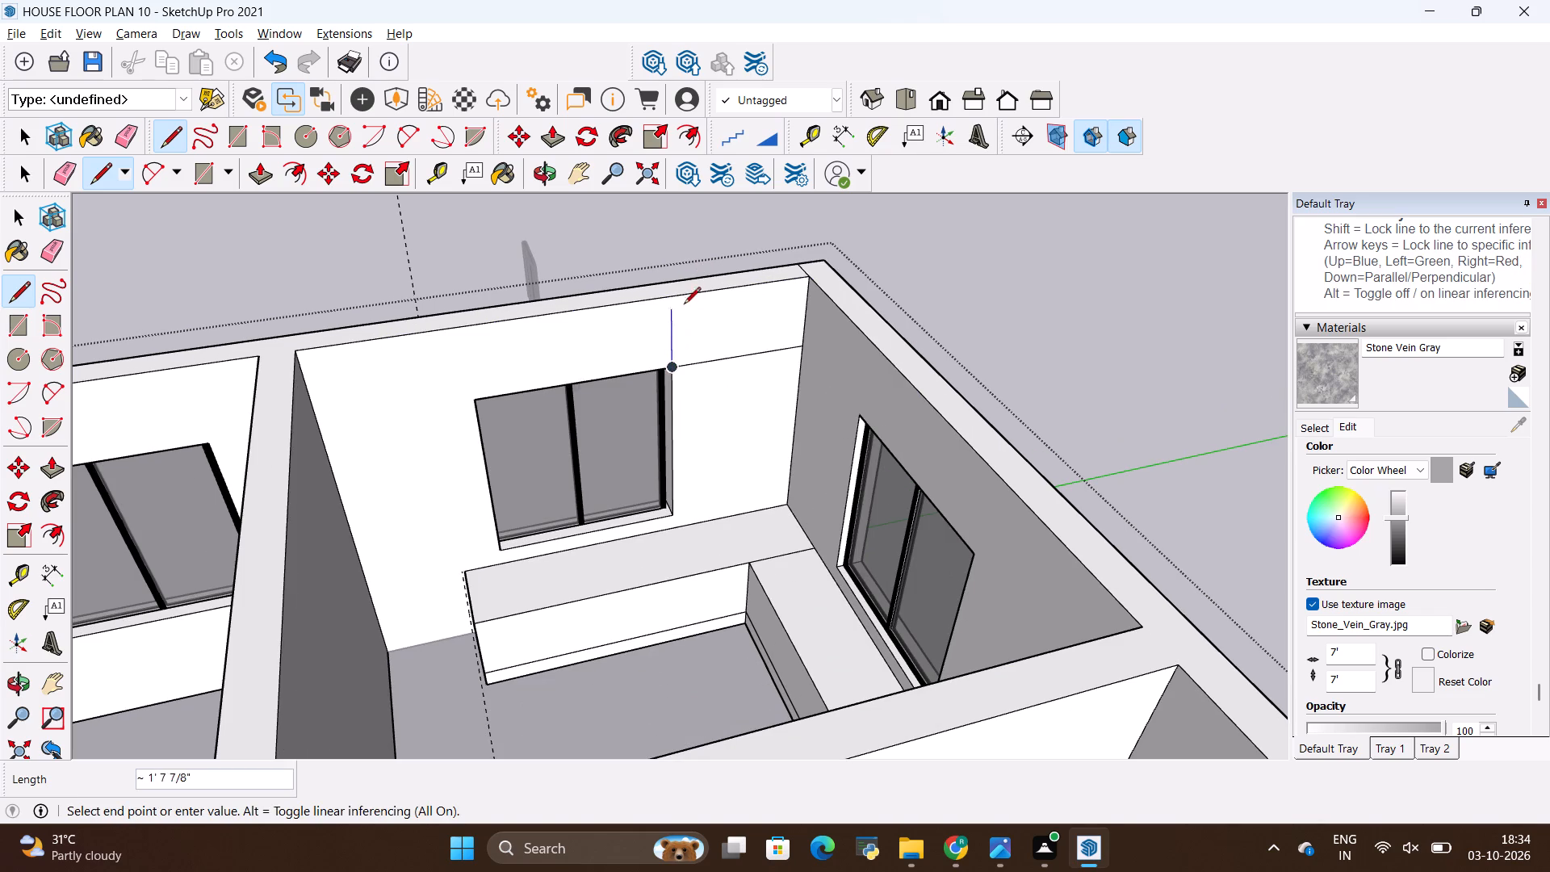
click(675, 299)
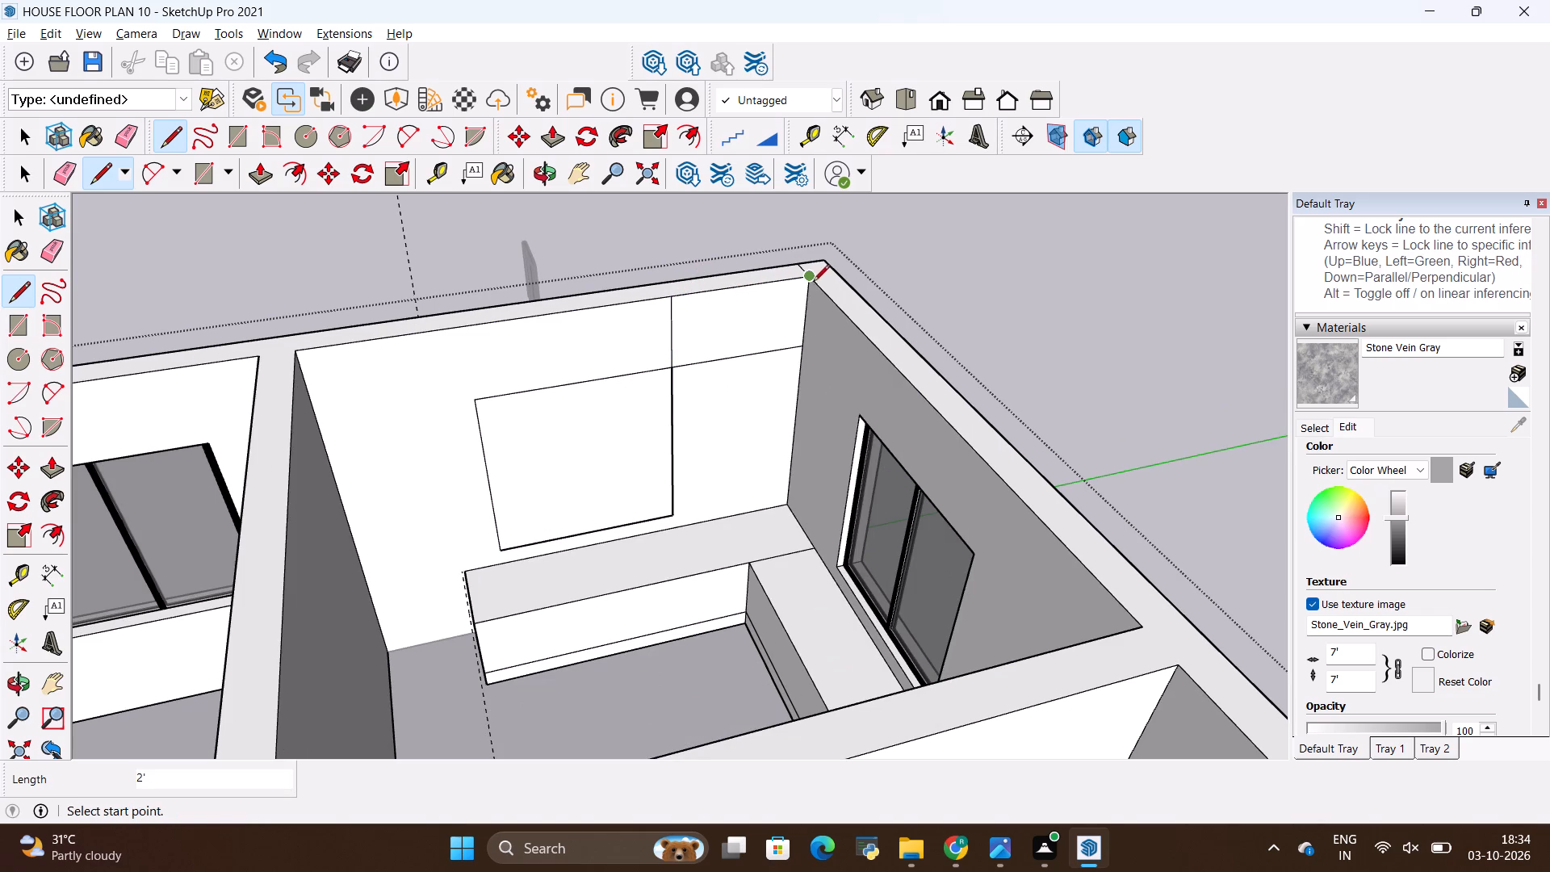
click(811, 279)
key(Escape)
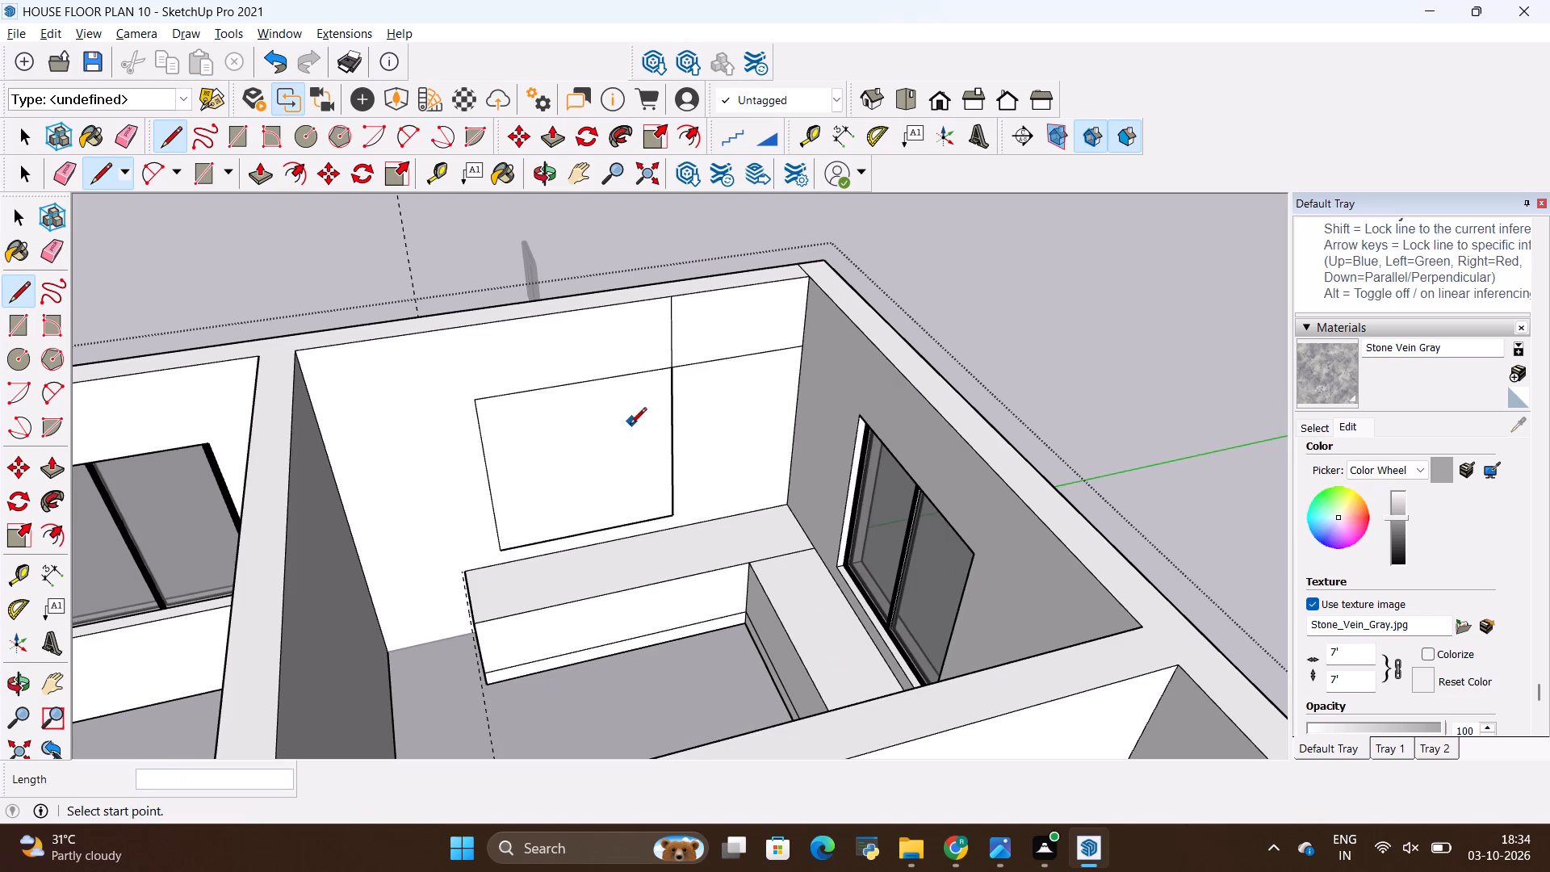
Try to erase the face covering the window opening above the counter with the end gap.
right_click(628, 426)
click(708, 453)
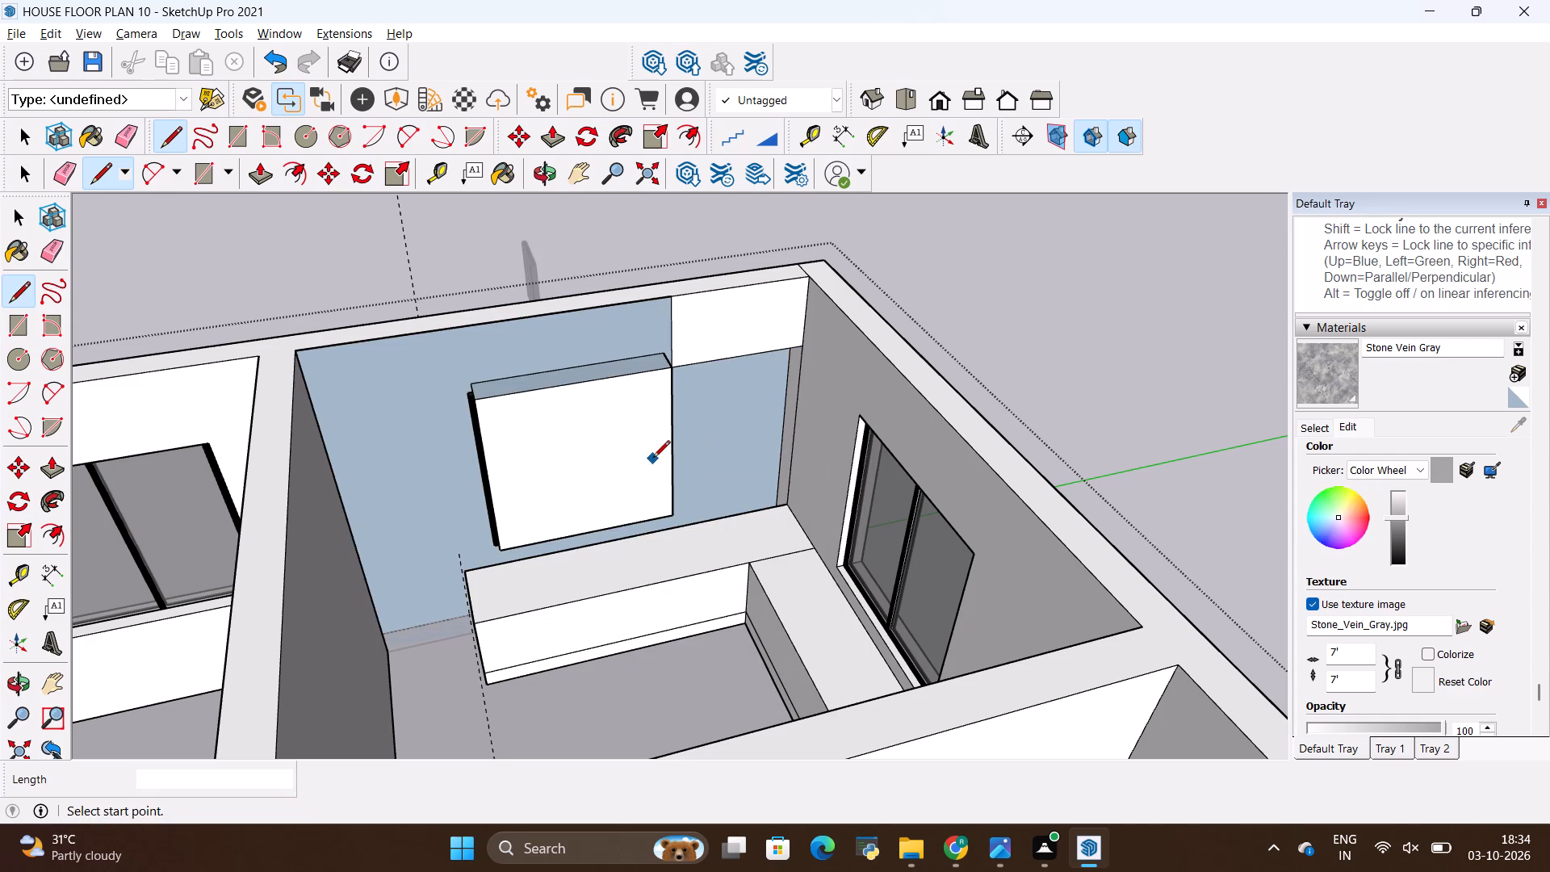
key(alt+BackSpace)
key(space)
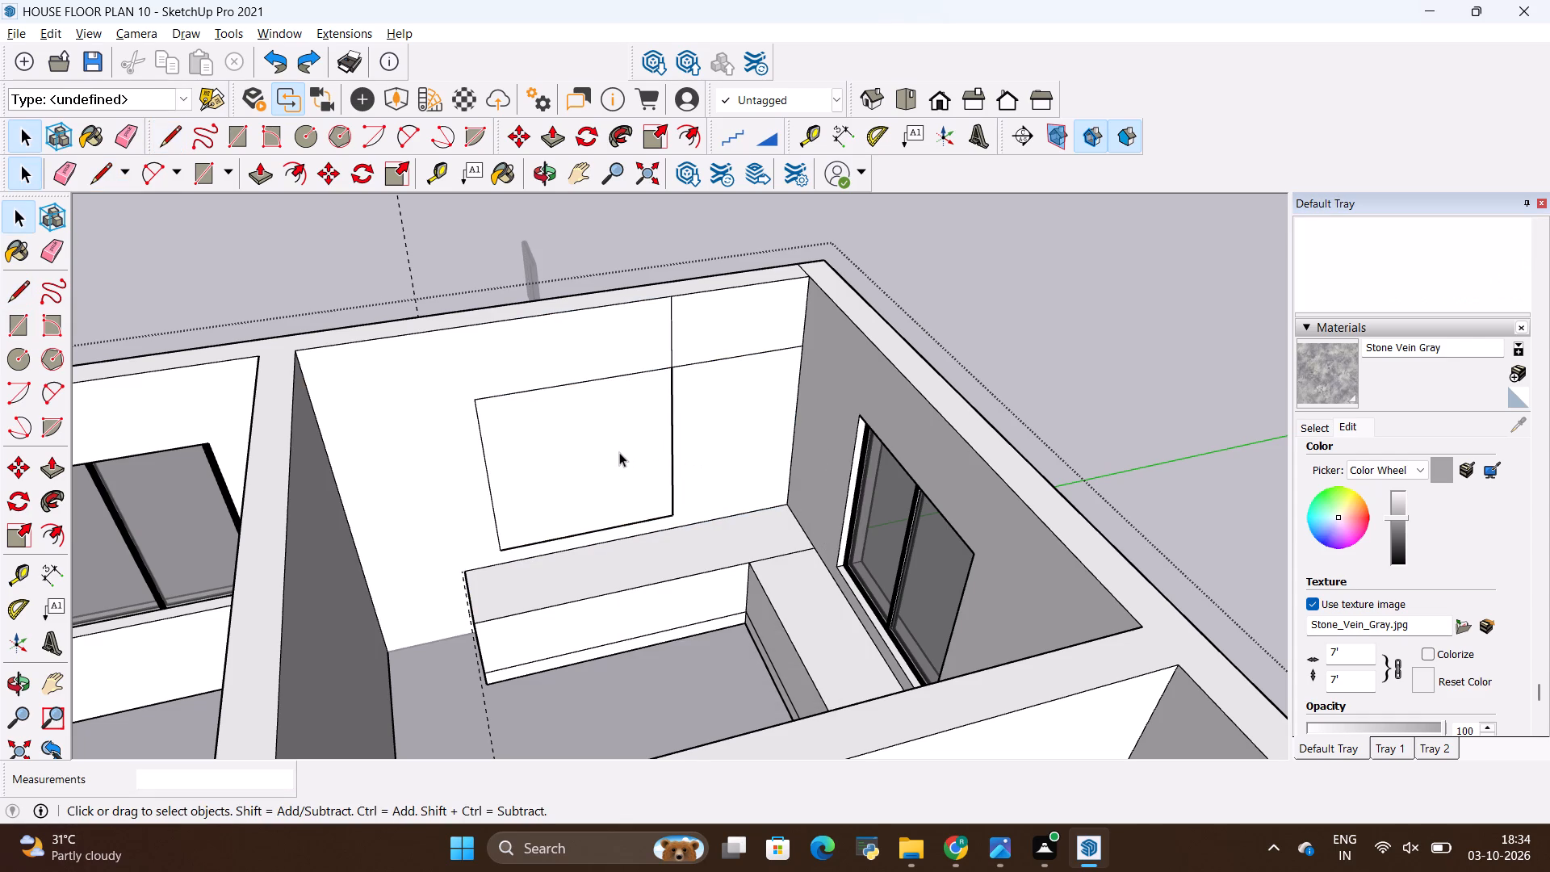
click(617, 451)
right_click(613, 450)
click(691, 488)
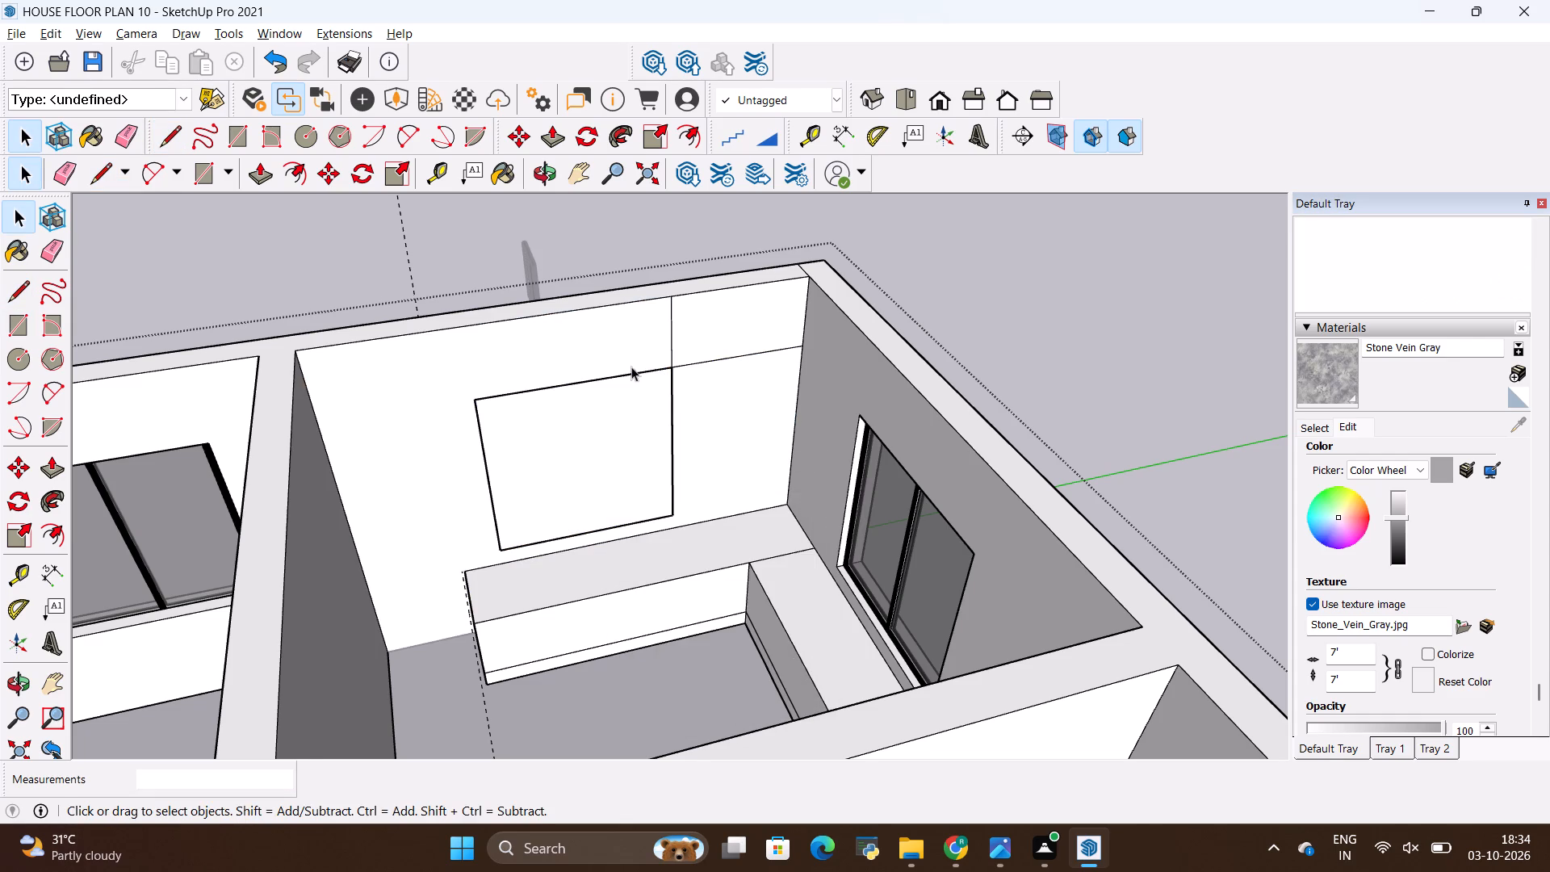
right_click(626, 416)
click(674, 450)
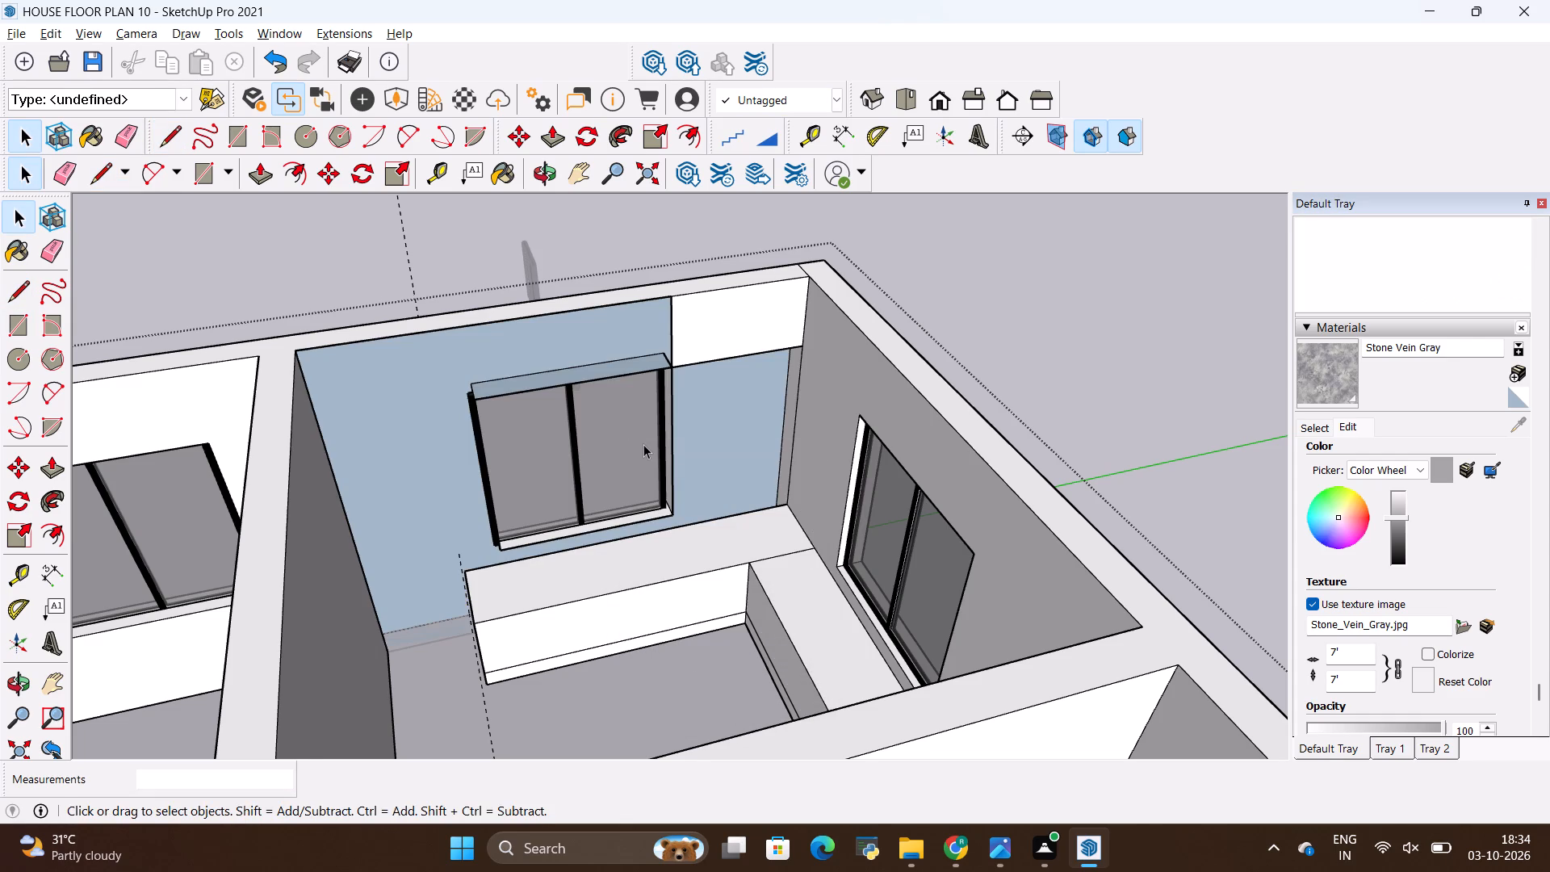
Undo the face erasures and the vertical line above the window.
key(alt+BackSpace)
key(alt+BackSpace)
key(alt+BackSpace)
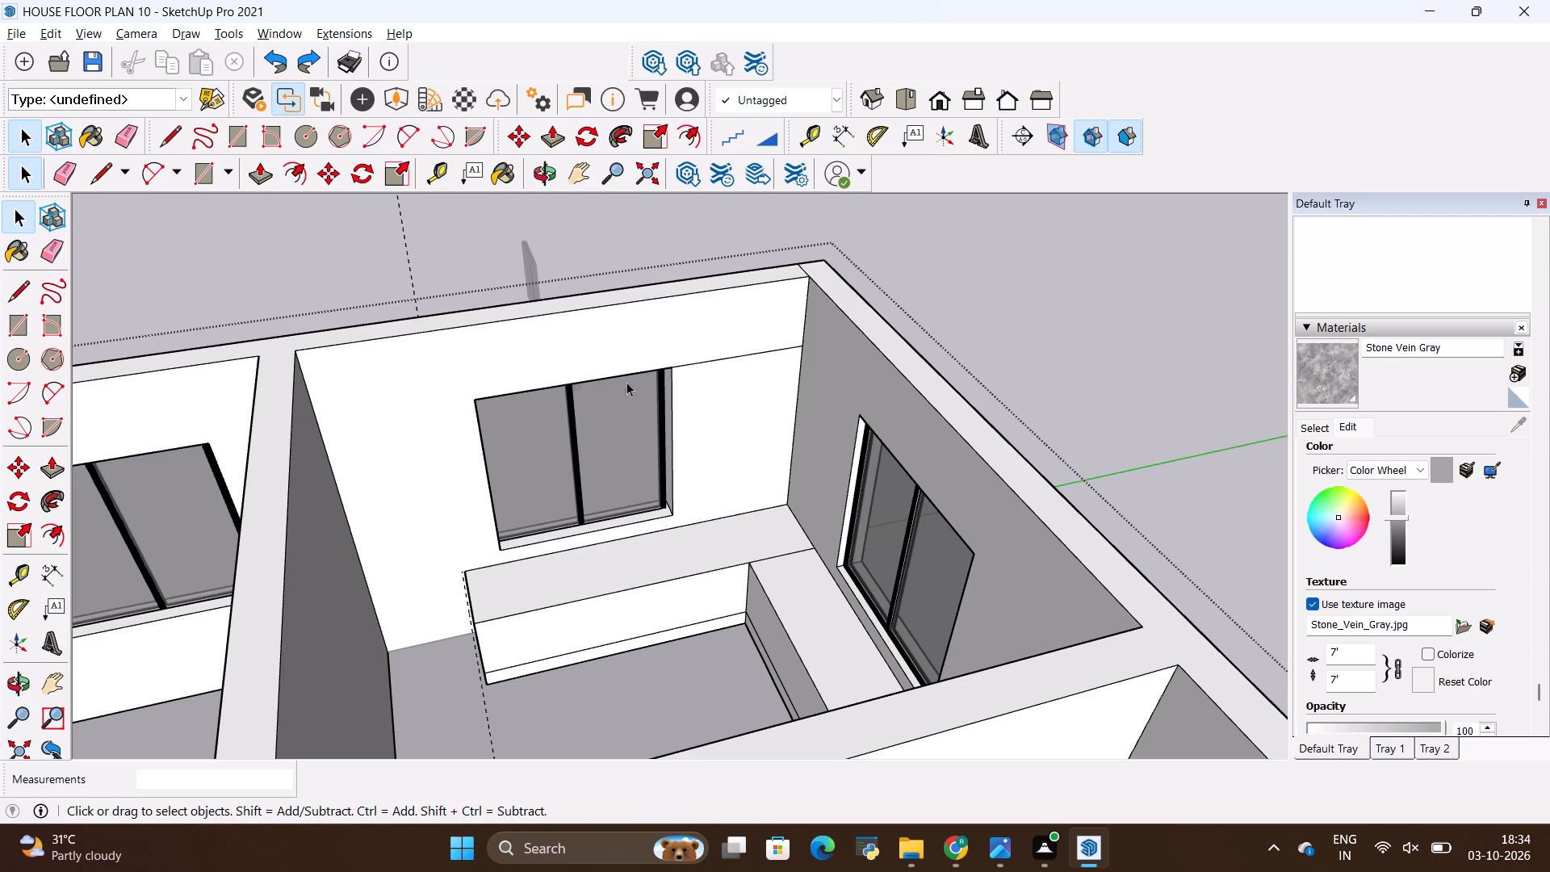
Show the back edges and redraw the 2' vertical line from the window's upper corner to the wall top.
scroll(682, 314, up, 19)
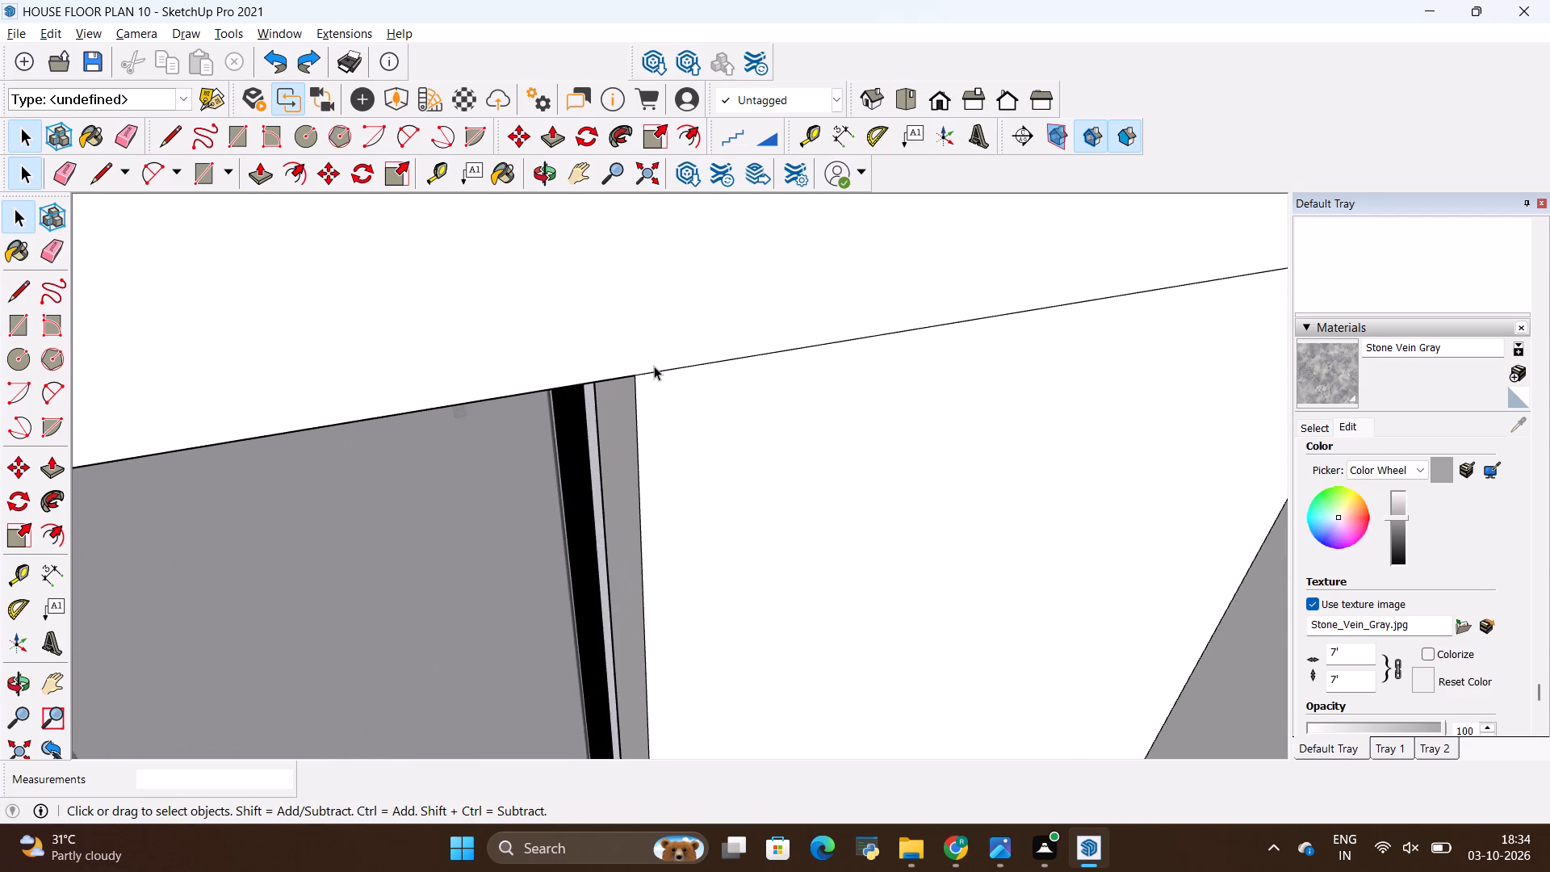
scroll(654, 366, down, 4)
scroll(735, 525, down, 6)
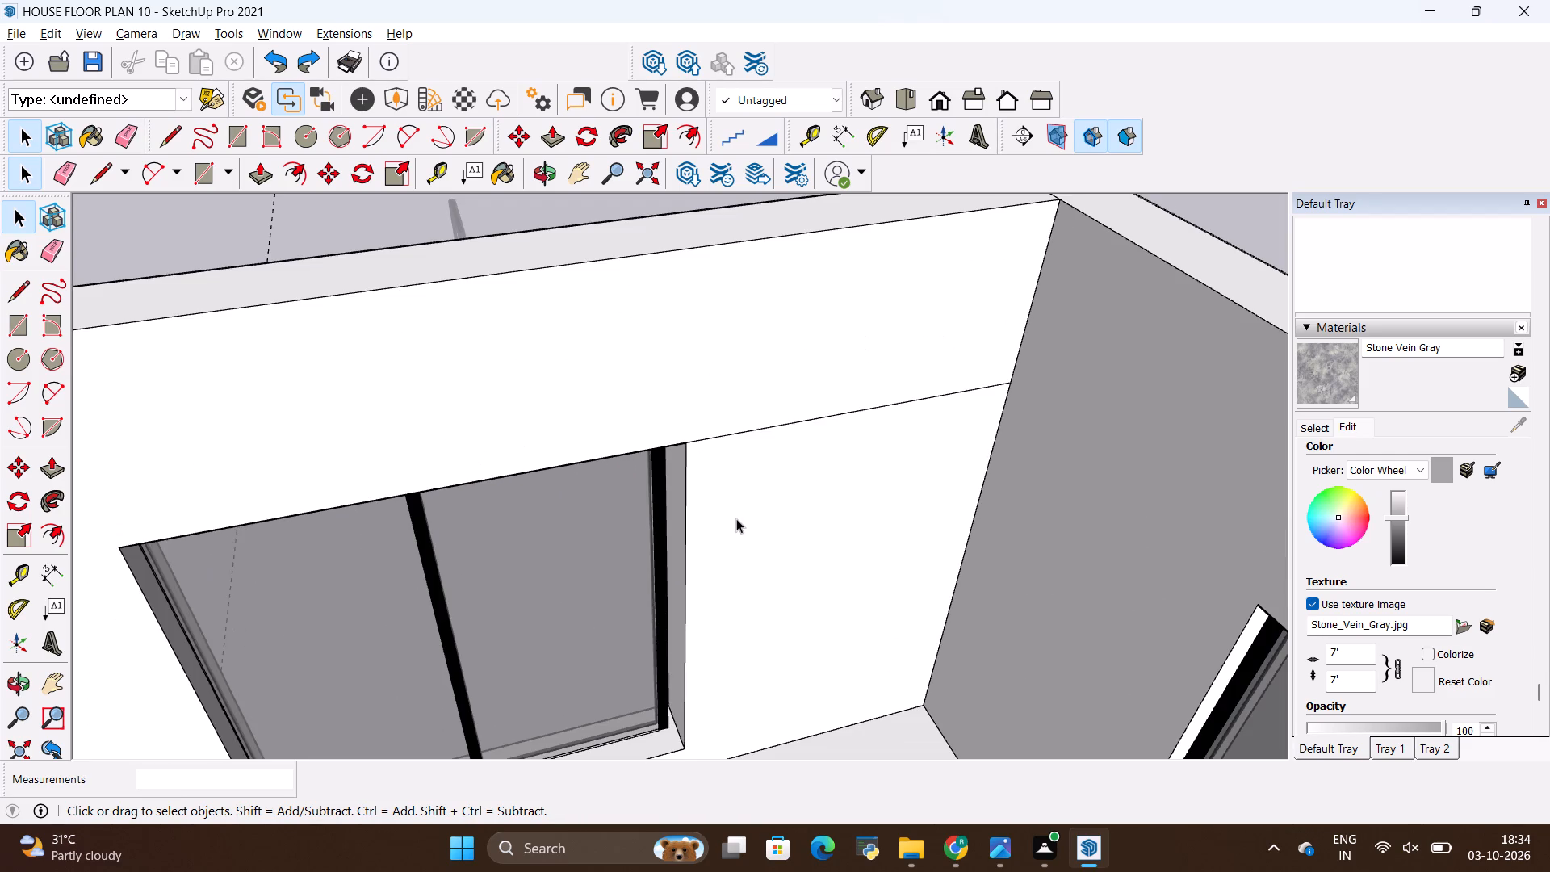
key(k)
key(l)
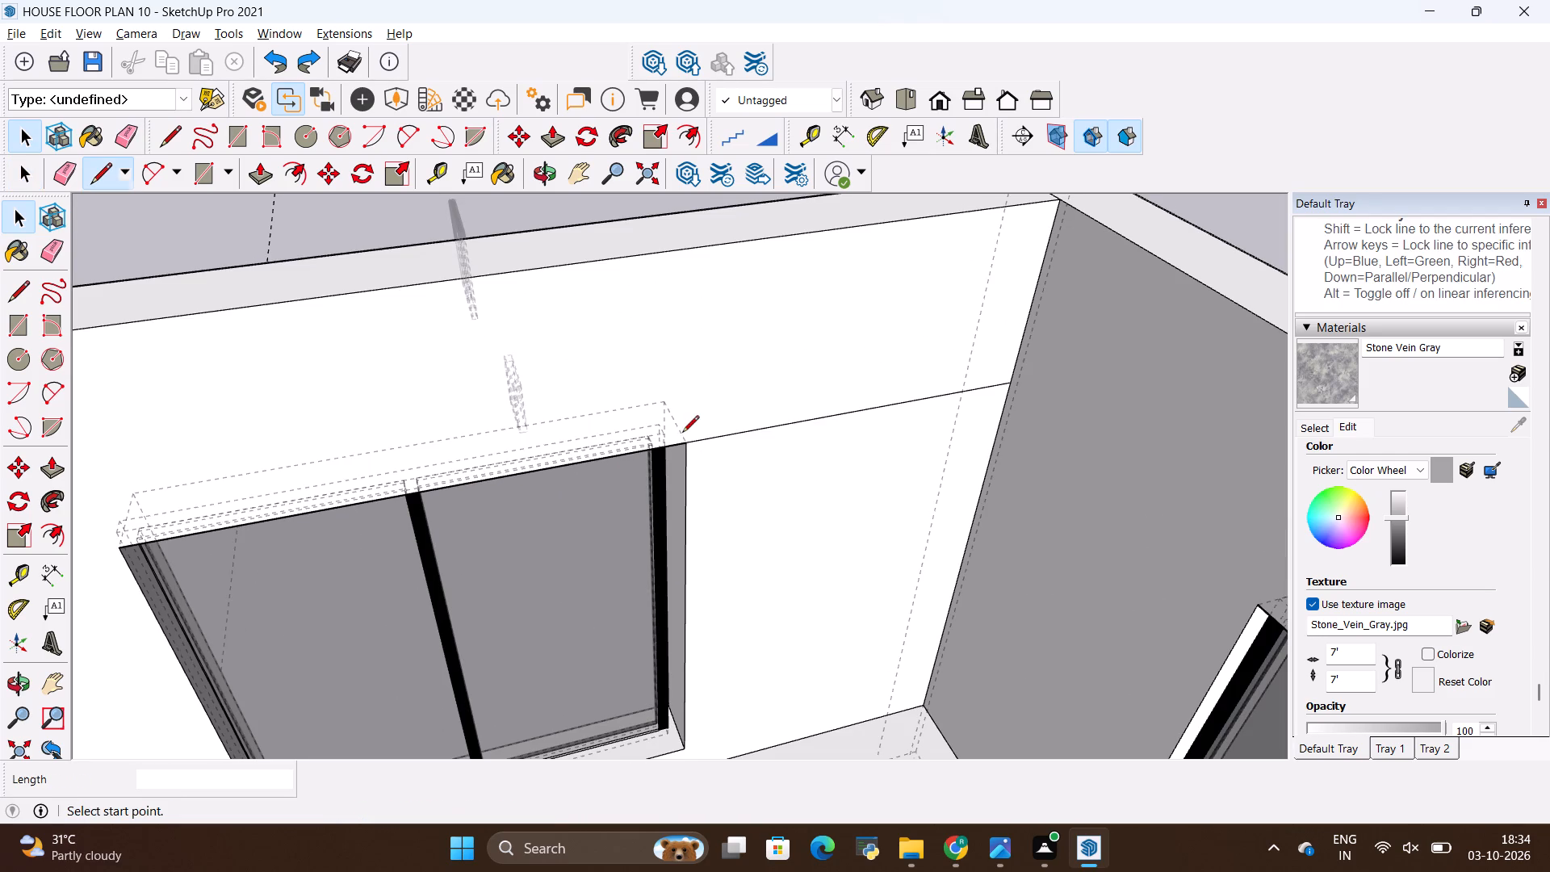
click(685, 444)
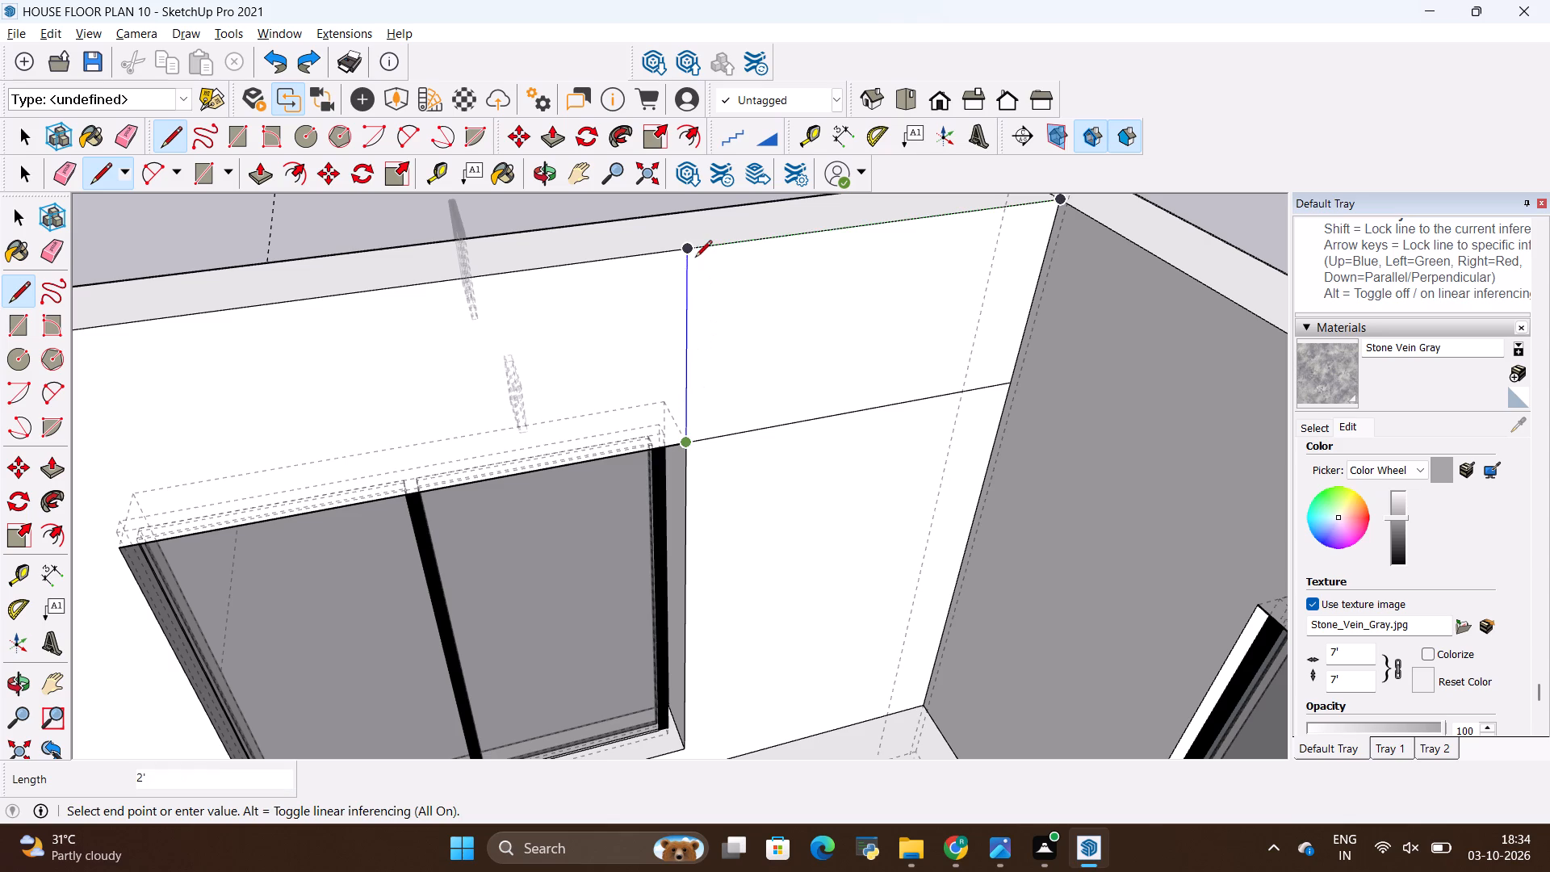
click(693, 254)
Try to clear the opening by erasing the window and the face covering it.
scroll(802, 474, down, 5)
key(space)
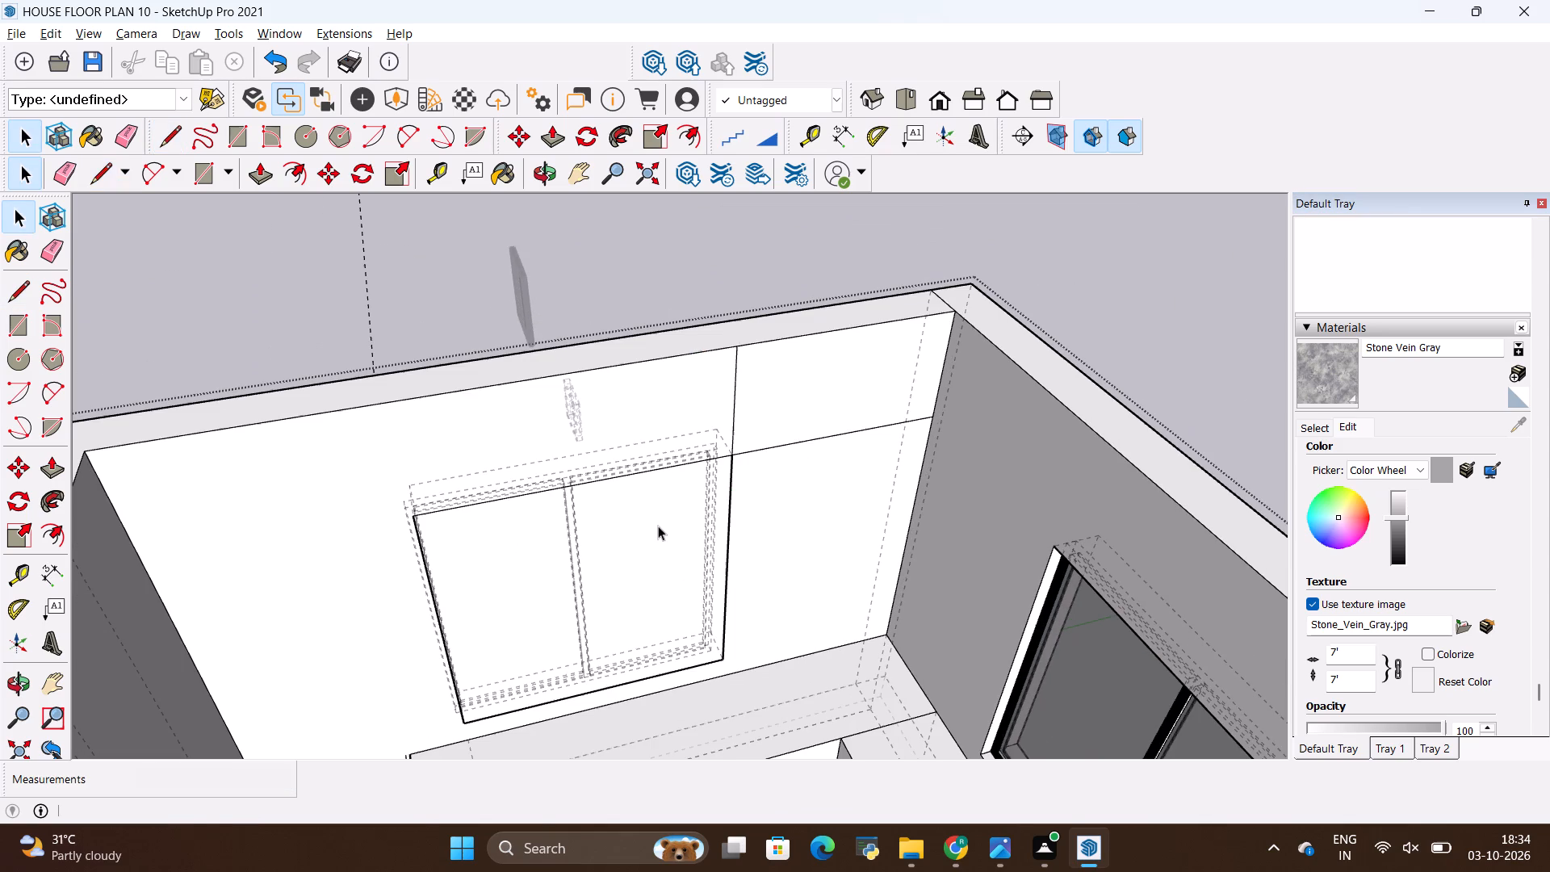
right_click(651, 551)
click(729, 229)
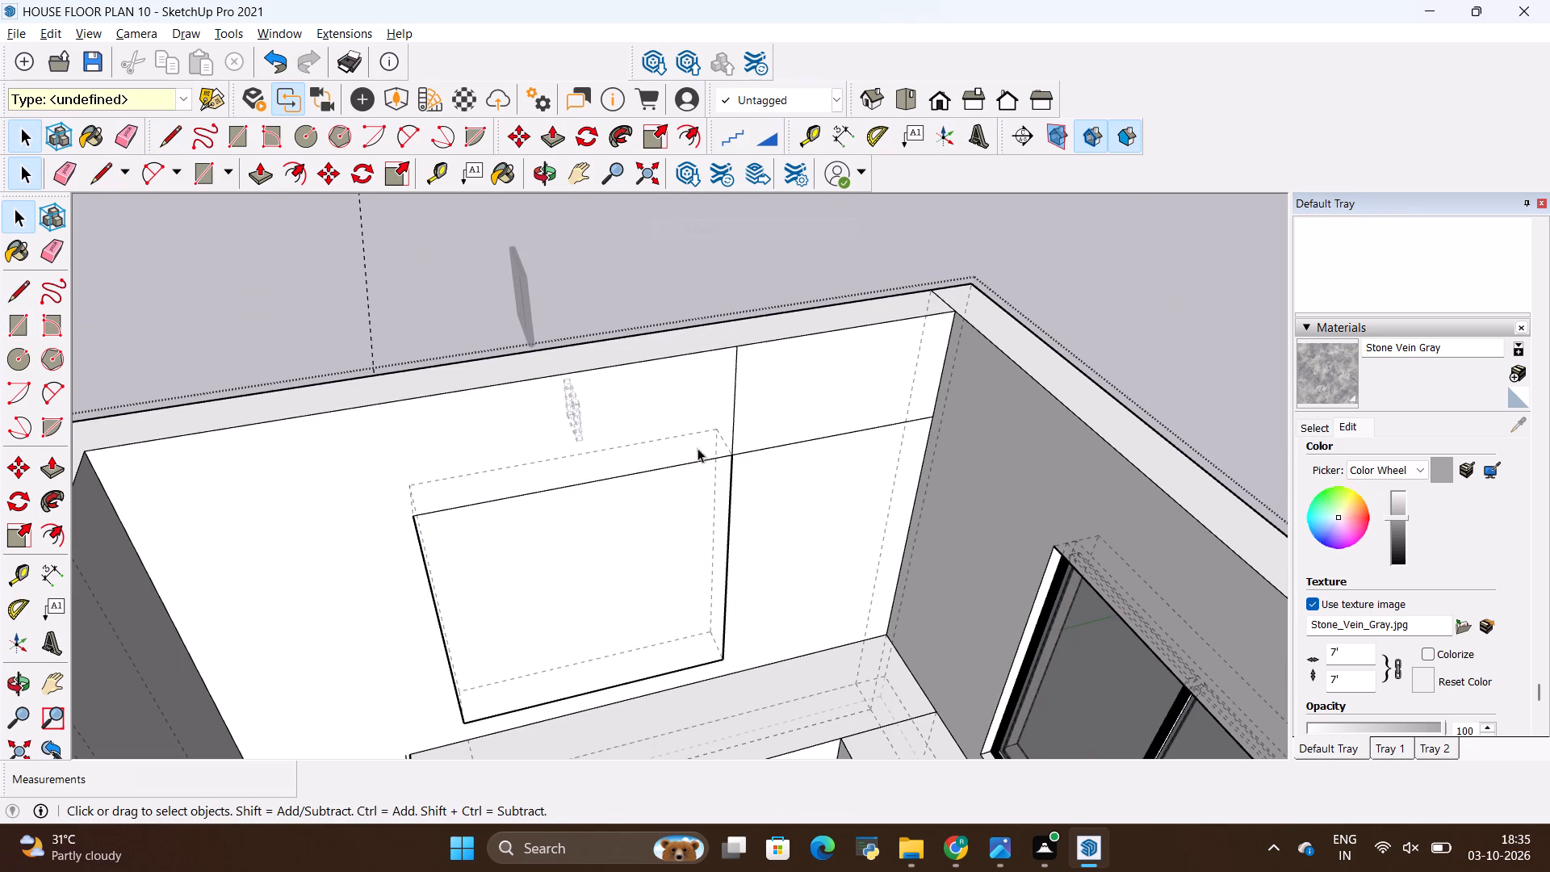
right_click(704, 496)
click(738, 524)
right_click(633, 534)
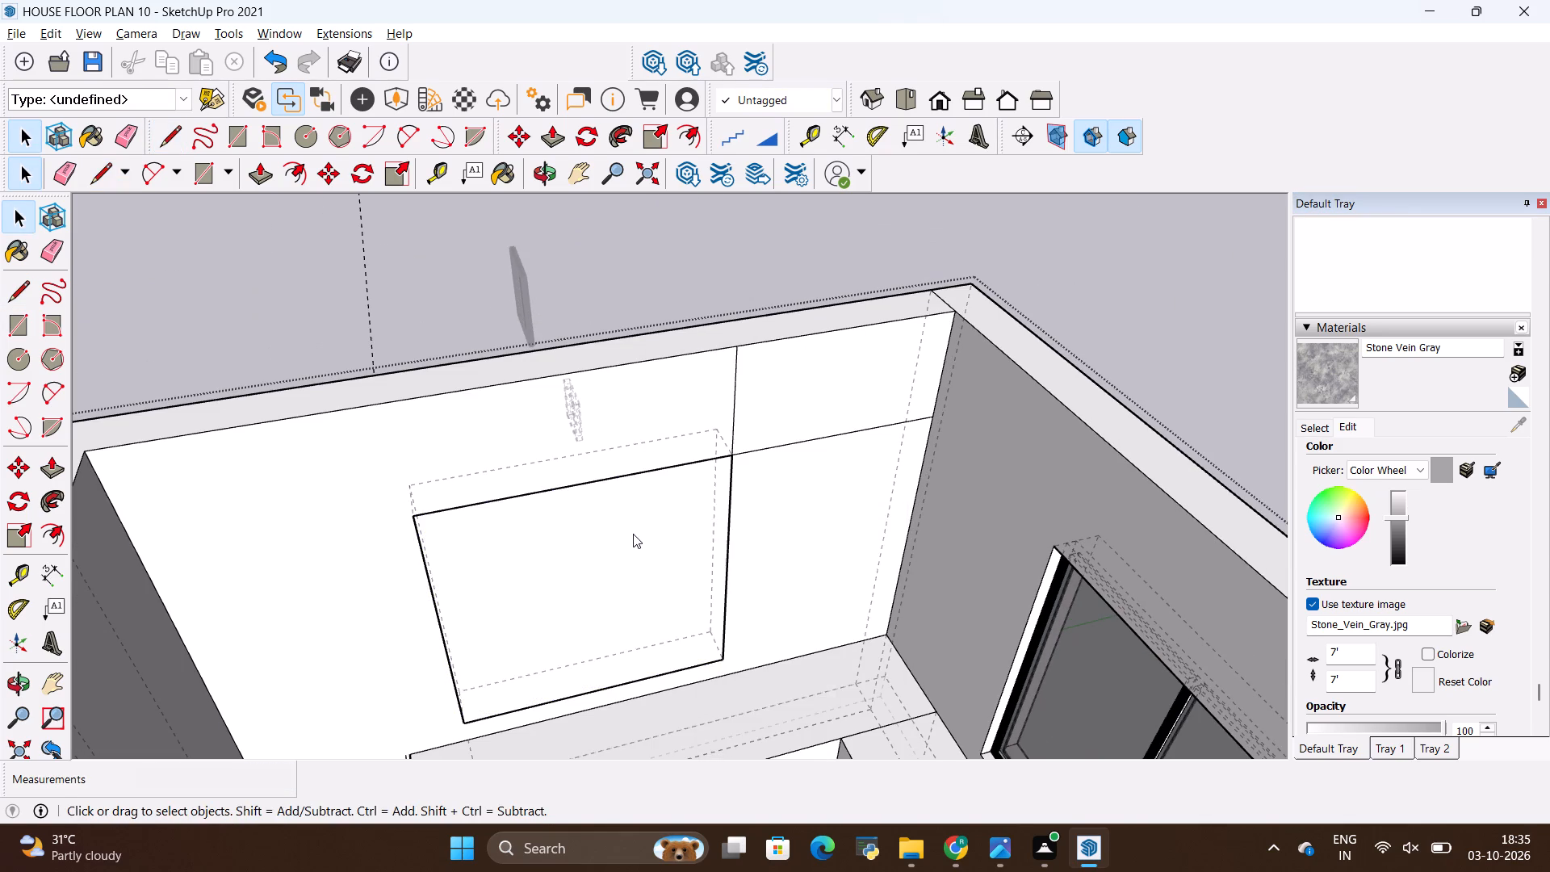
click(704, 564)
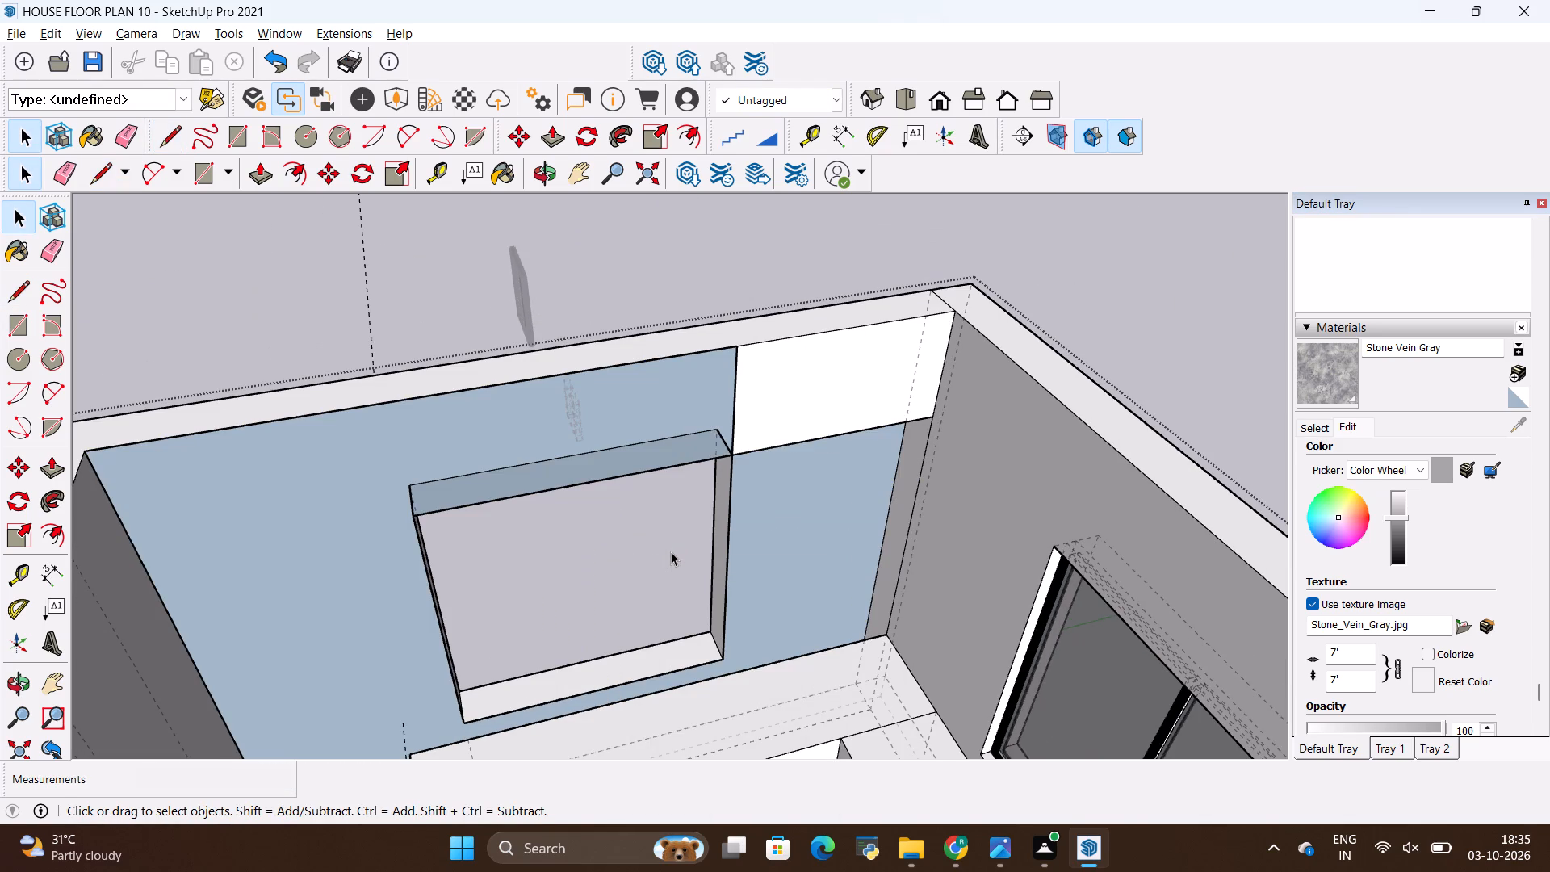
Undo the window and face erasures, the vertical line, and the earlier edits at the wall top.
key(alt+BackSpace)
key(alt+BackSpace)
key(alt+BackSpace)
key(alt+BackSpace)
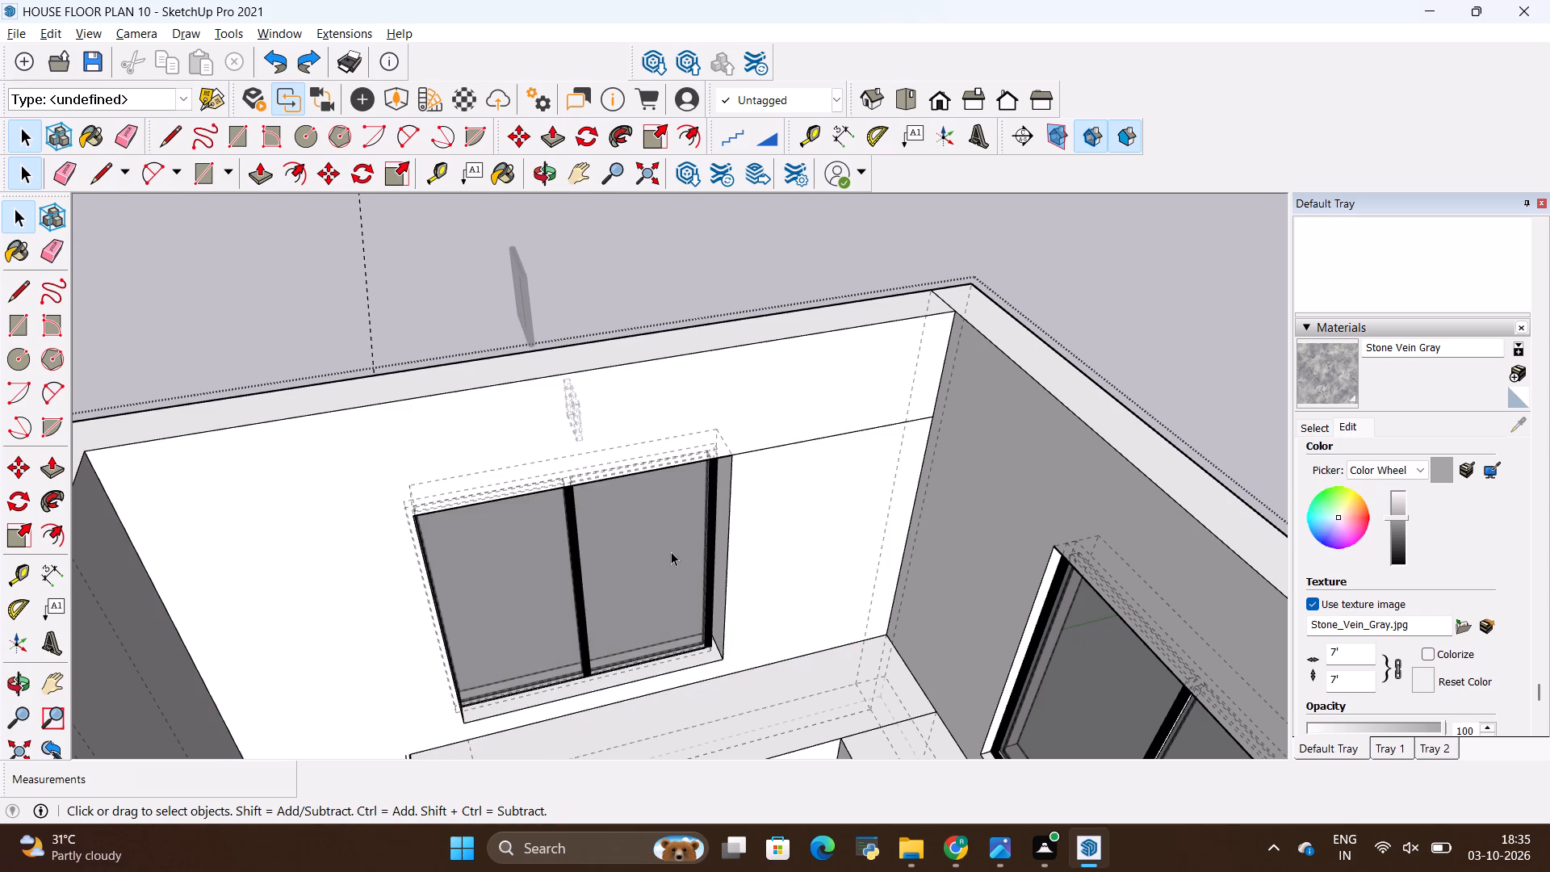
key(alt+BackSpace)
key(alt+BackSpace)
Exit editing of the wall group.
key(space)
click(1160, 325)
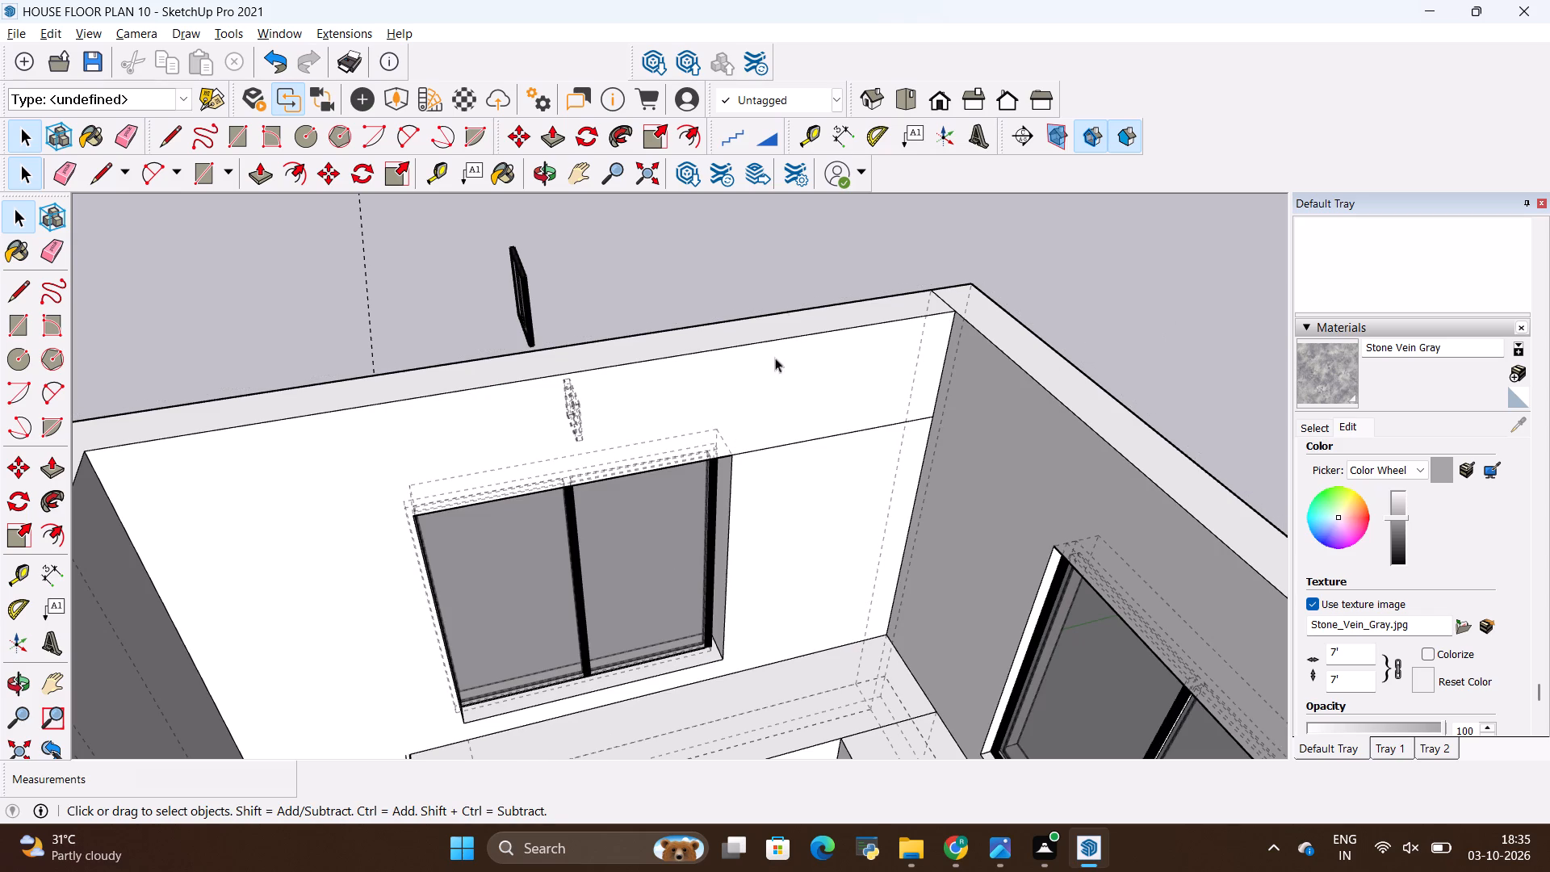
Examine the kitchen corner's walls, windows and counter from inside the room and from above the house.
click(976, 291)
click(1009, 274)
triple_click(1046, 272)
scroll(825, 399, up, 2)
middle_drag(825, 399, 830, 276)
middle_drag(788, 407, 819, 329)
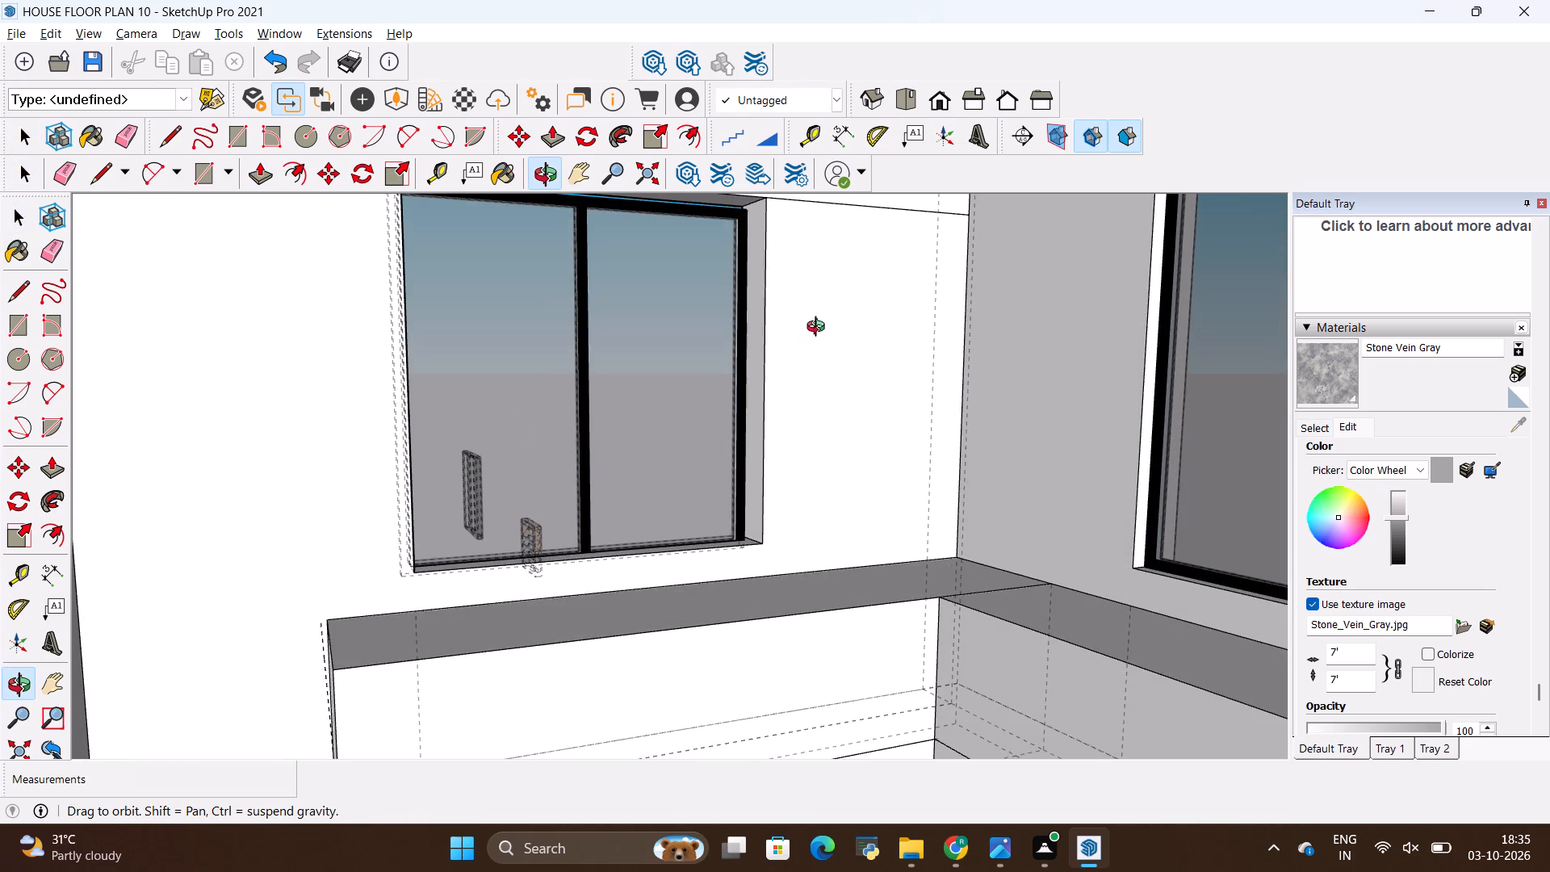
middle_drag(819, 329, 886, 407)
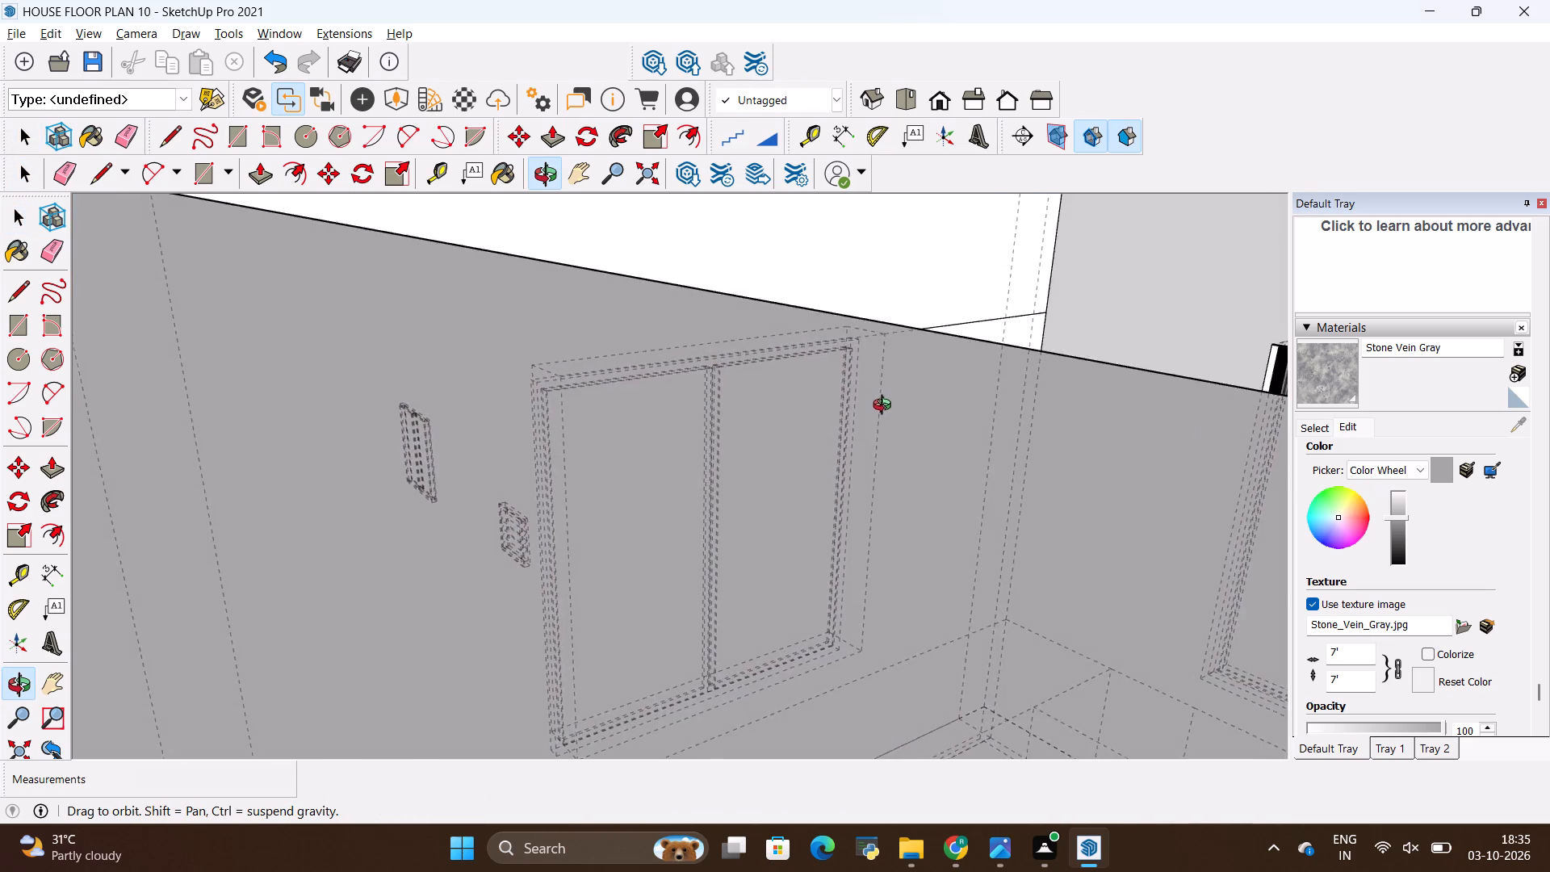
middle_drag(886, 407, 883, 502)
scroll(655, 398, down, 6)
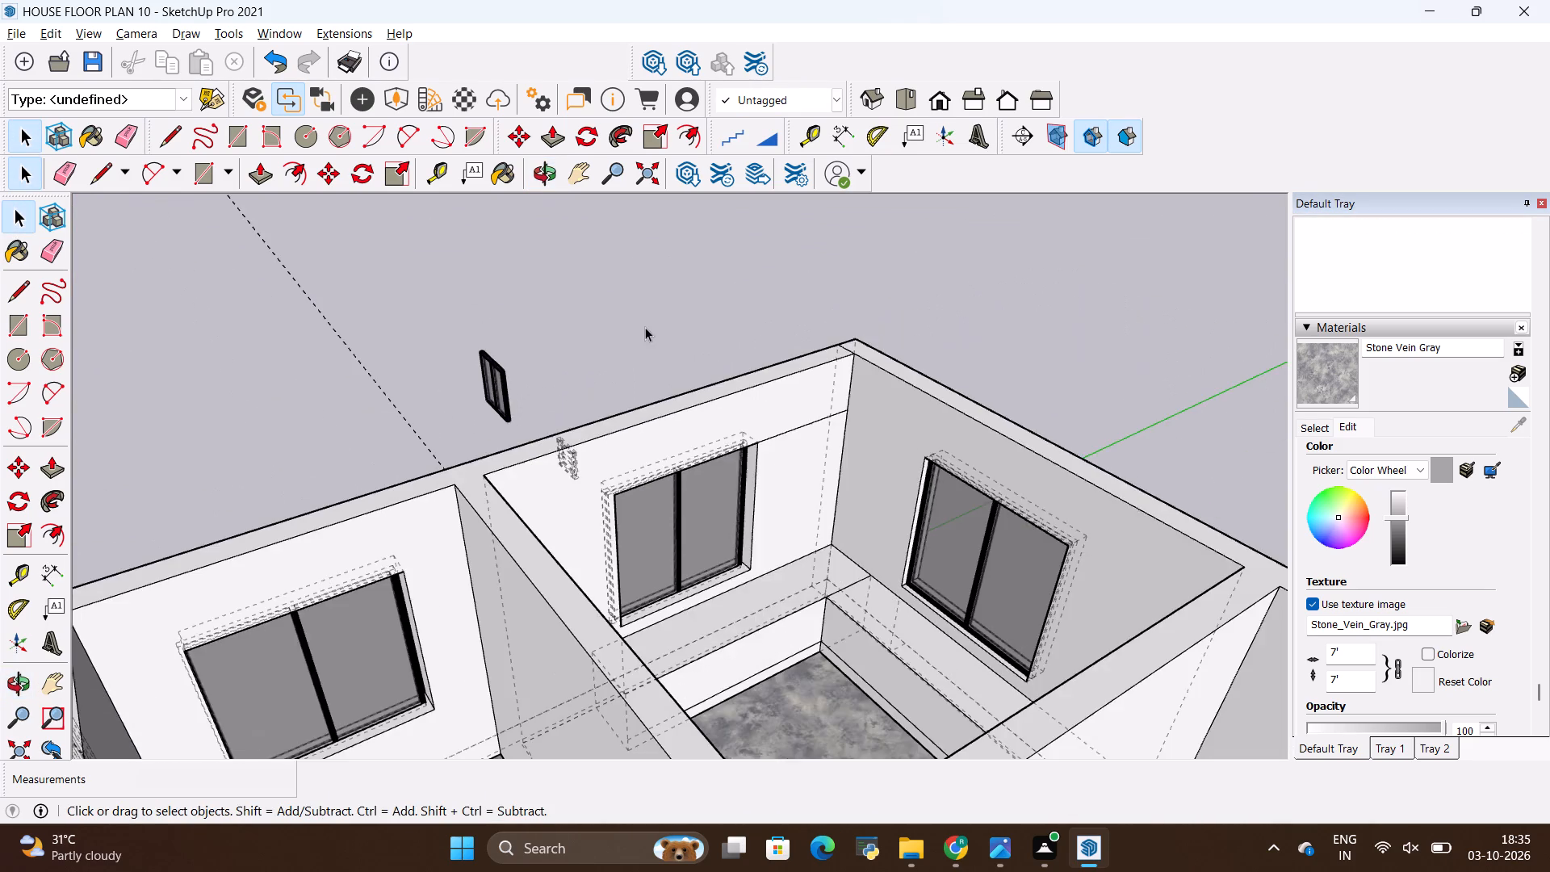
scroll(644, 321, down, 5)
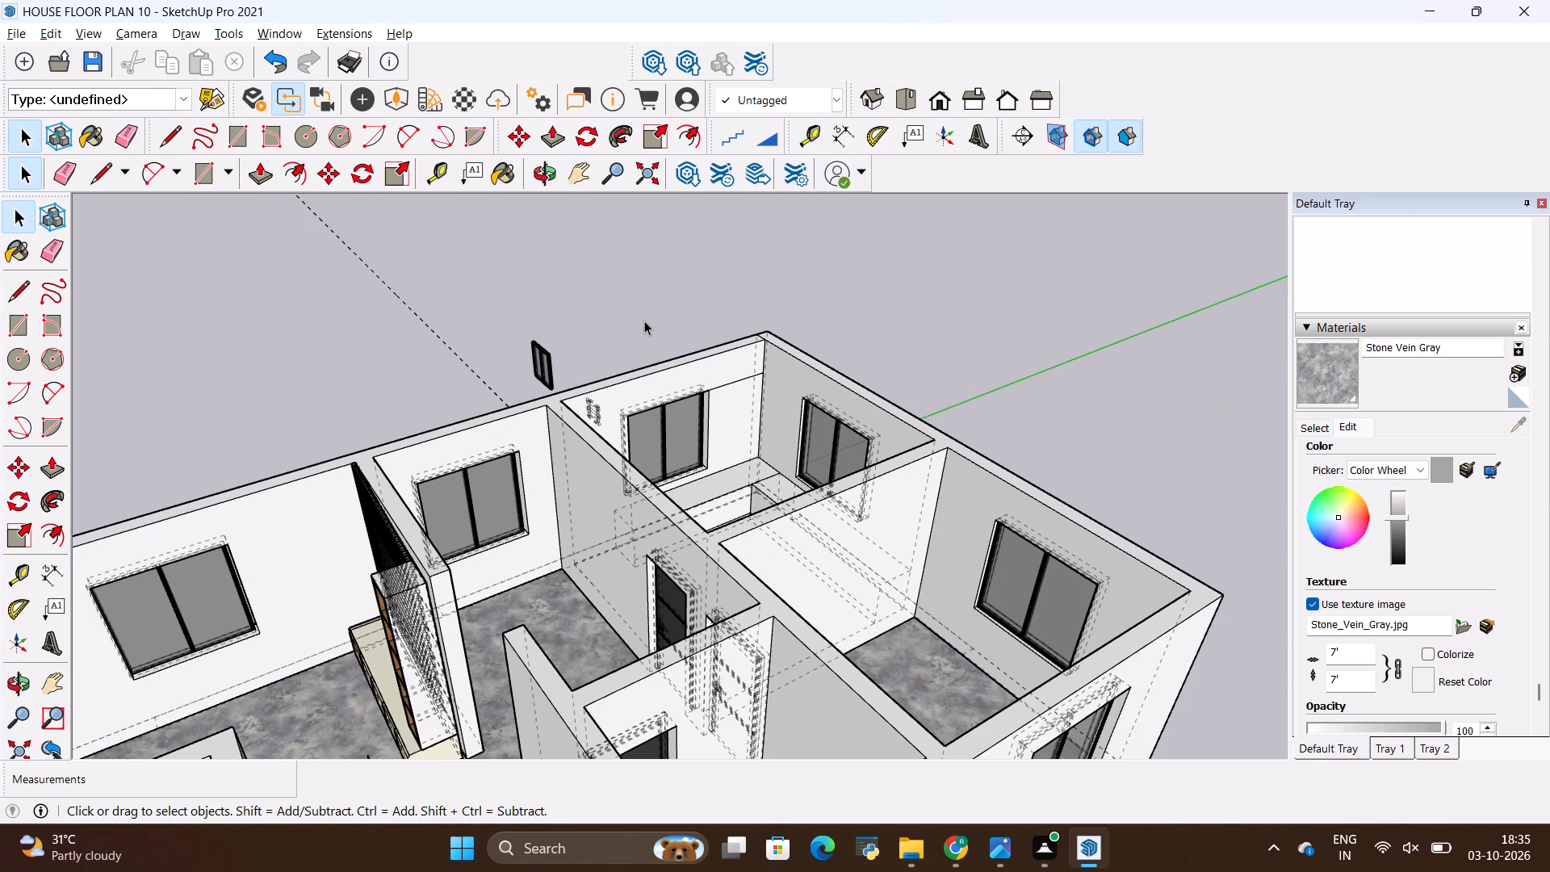
Undo the recent kitchen edits back through the window-head line and the counter work, and exit the wall group.
key(alt+BackSpace)
key(alt+BackSpace)
key(alt+BackSpace)
key(alt+BackSpace)
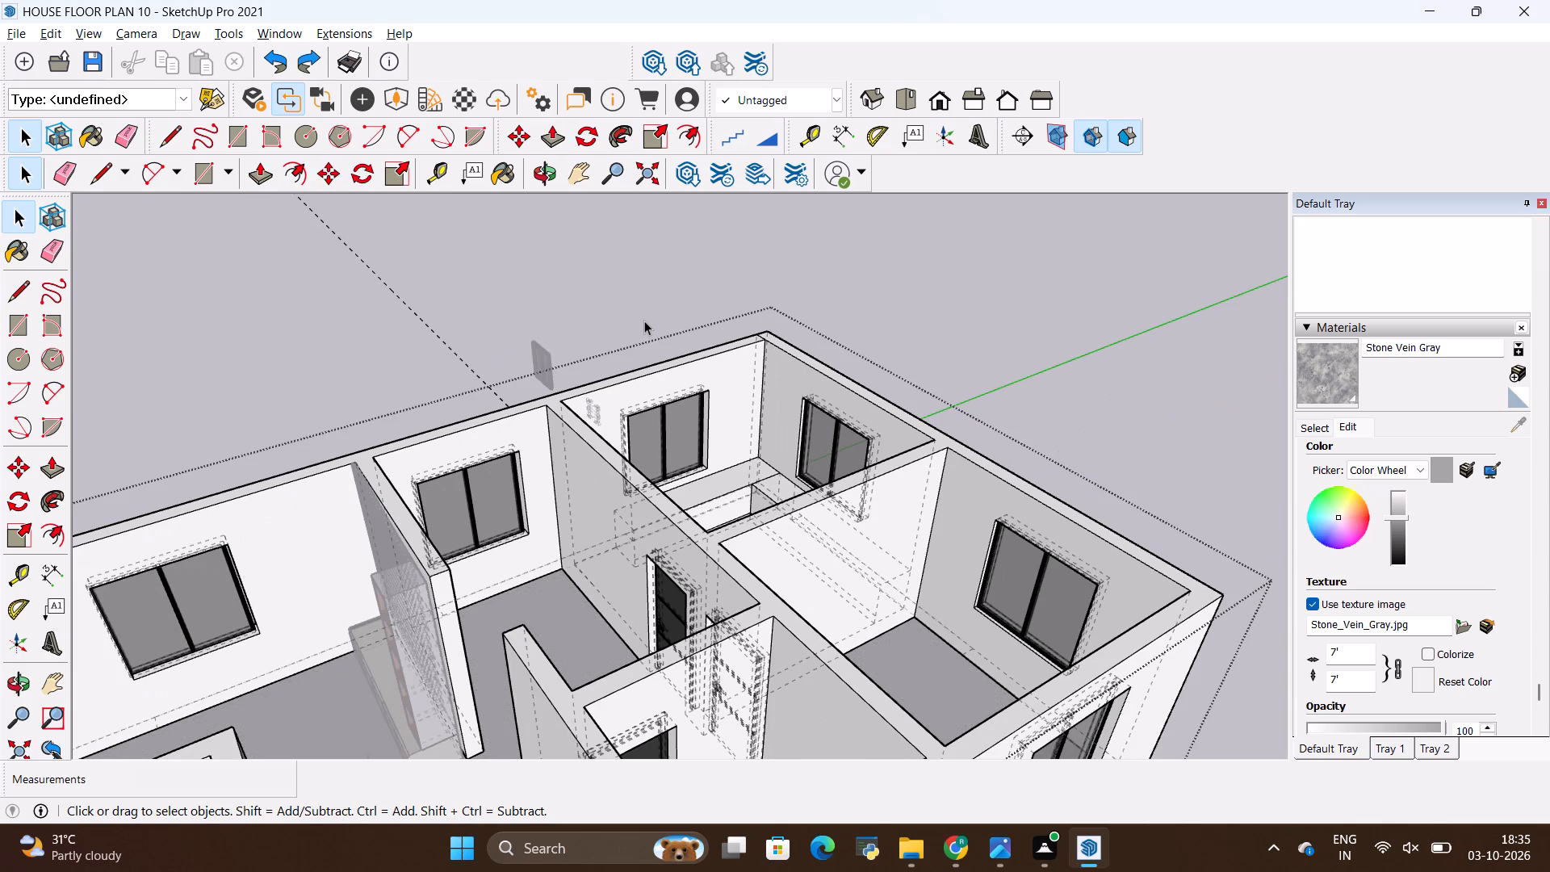
key(alt+BackSpace)
key(alt+BackSpace)
key(alt+BackSpace)
key(alt+BackSpace)
key(alt+BackSpace)
key(alt+BackSpace)
key(alt+BackSpace)
key(alt+BackSpace)
key(alt+BackSpace)
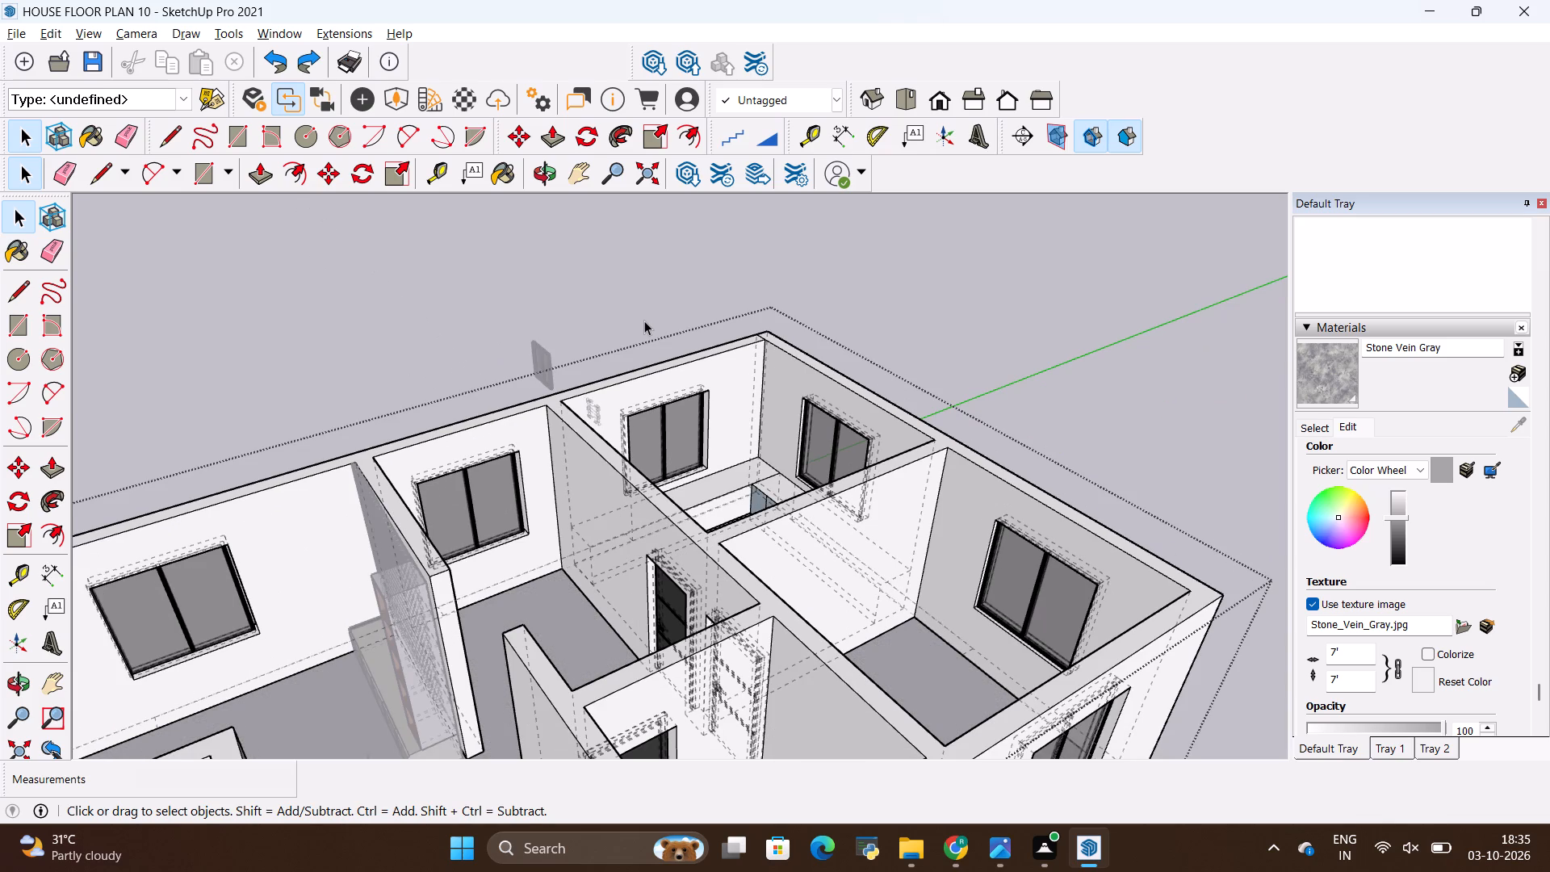
key(alt+BackSpace)
key(alt+BackSpace)
key(alt+BackSpace)
key(alt+BackSpace)
key(alt+BackSpace)
key(alt+BackSpace)
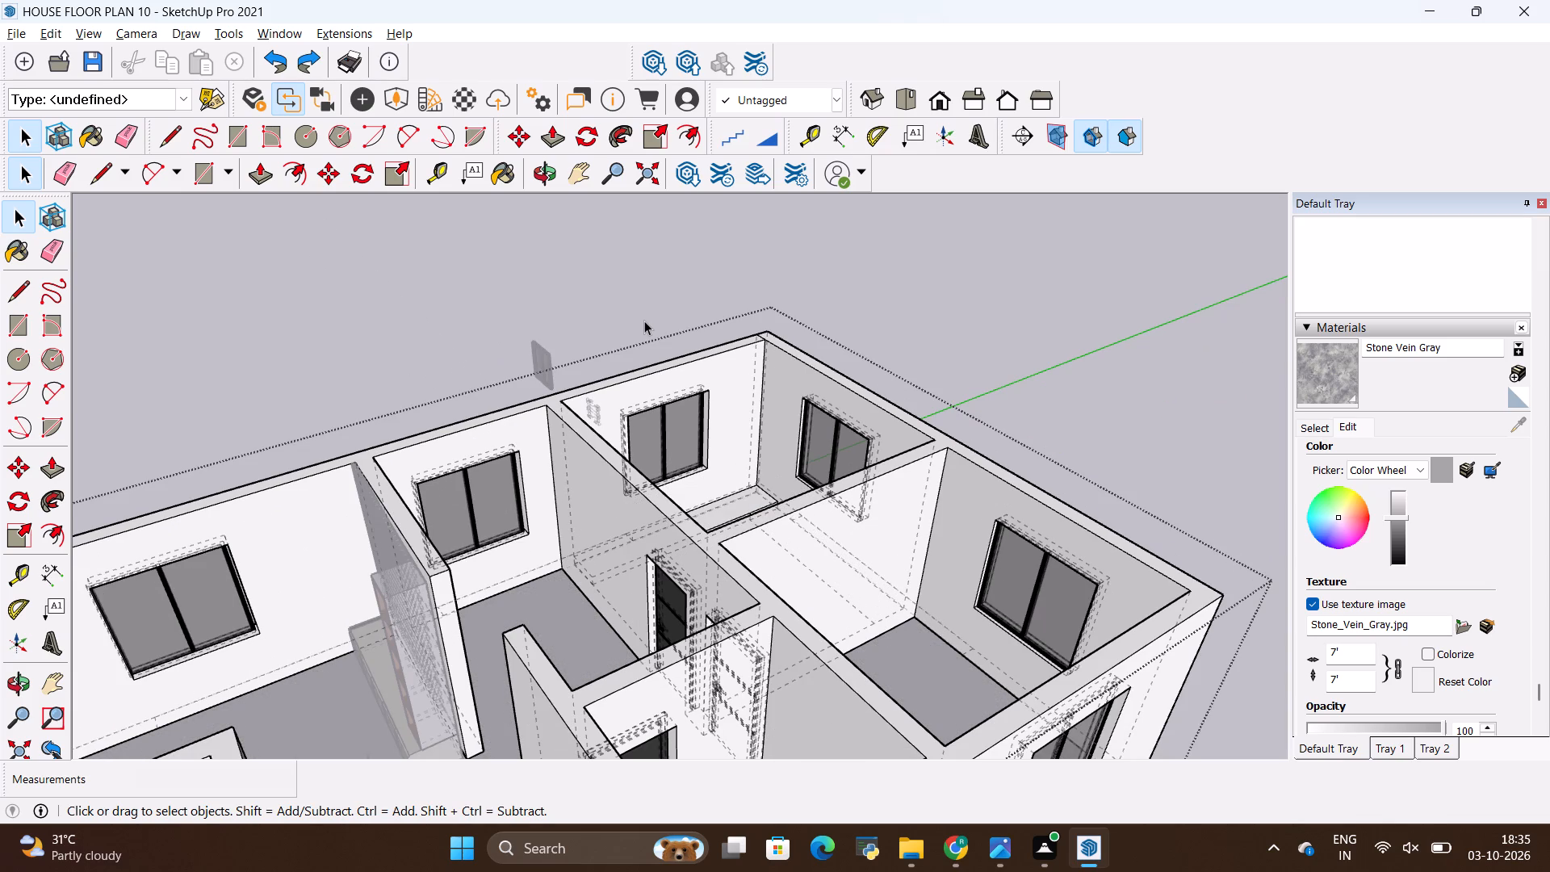
key(alt+BackSpace)
middle_drag(882, 418, 840, 597)
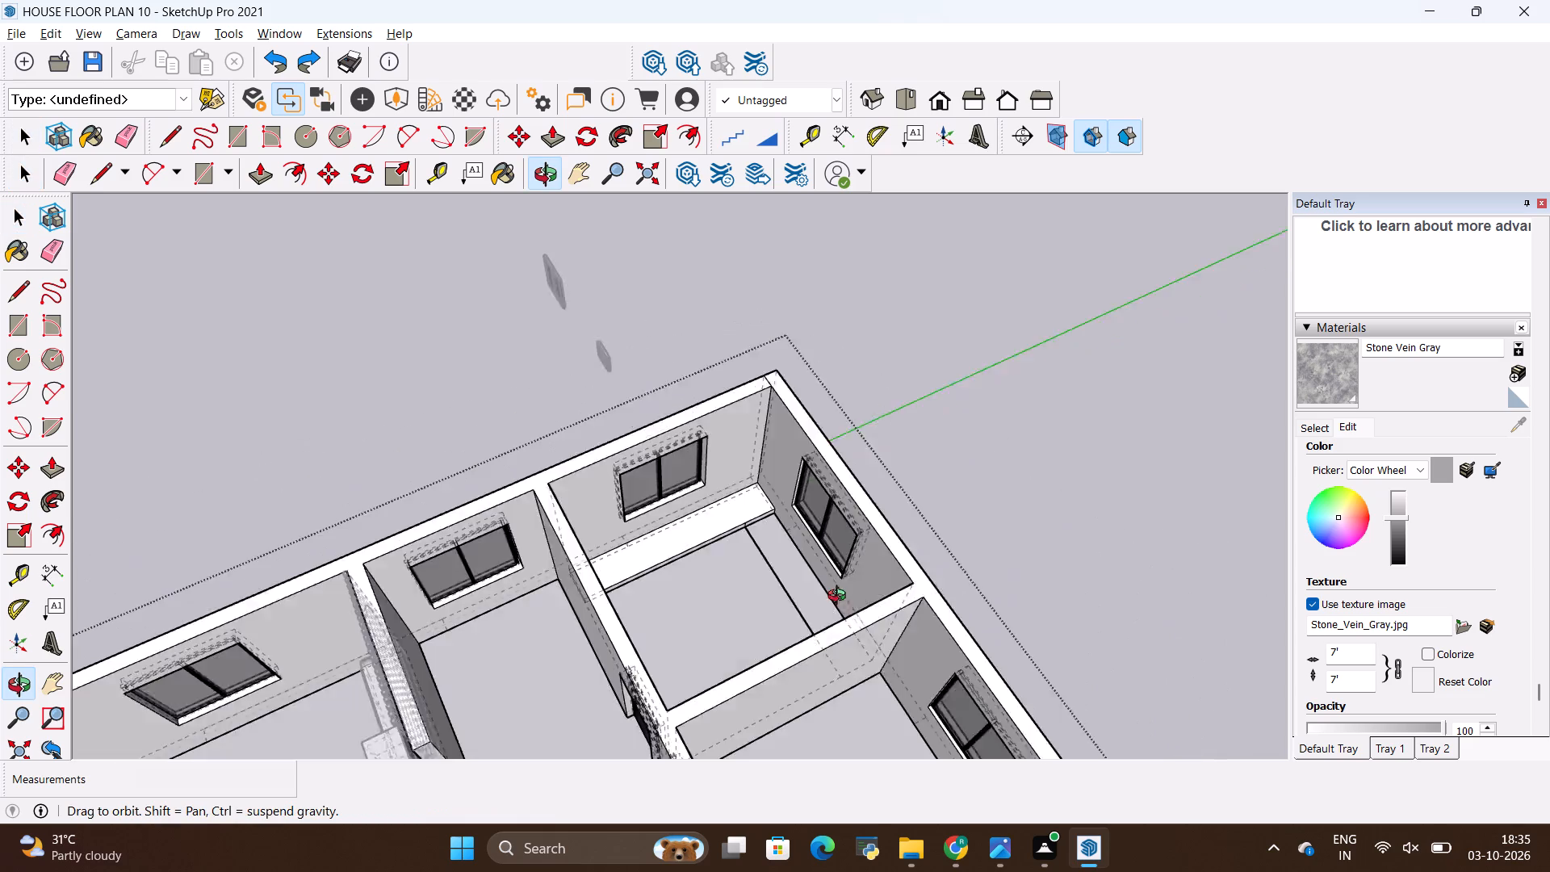
middle_drag(840, 597, 903, 530)
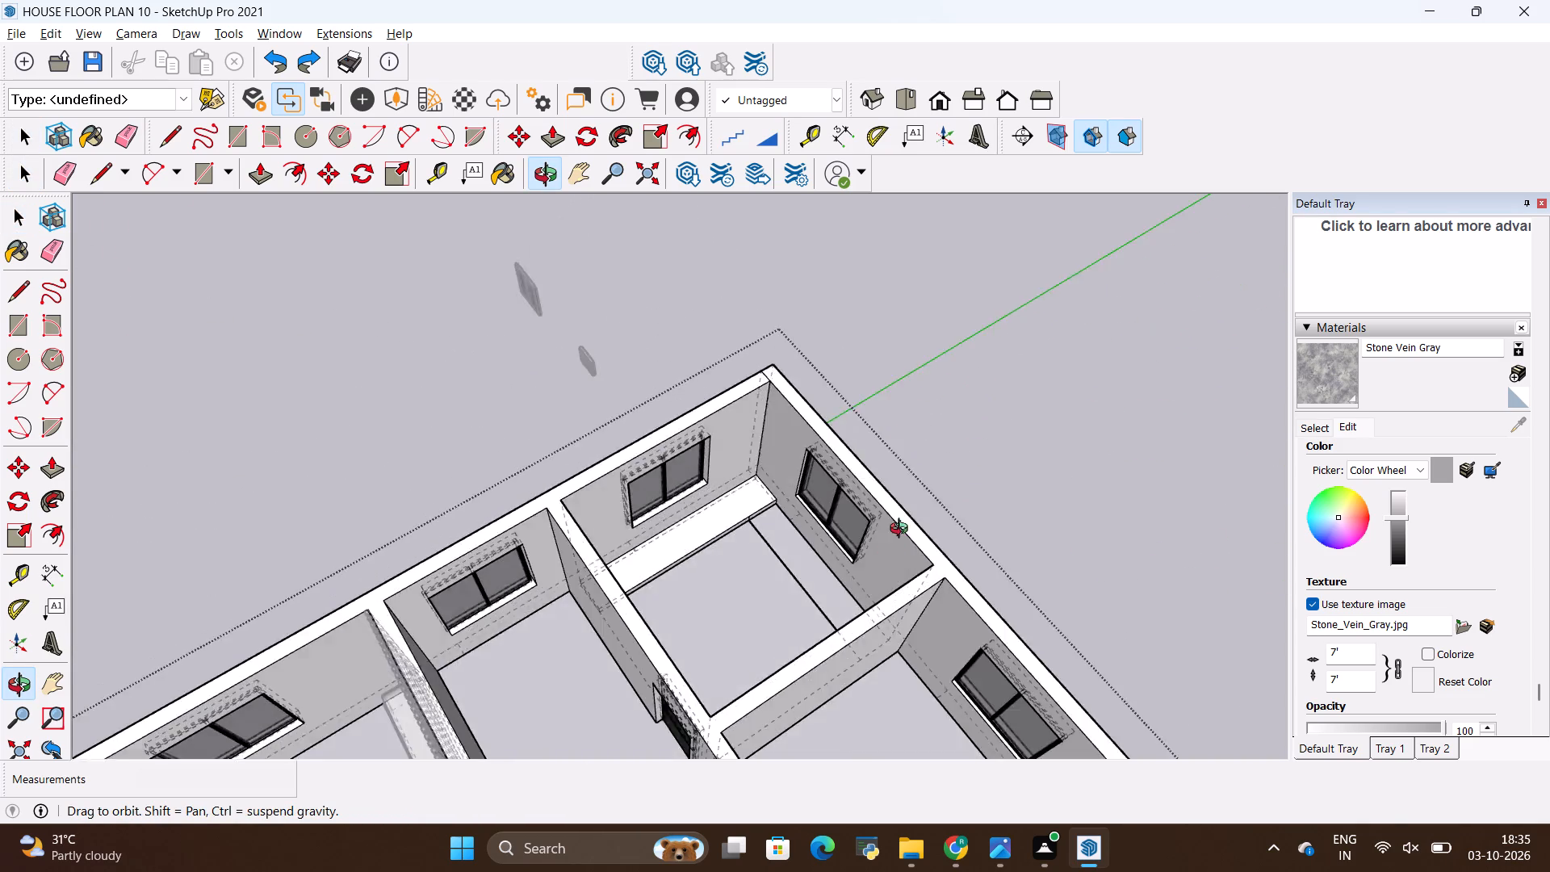
middle_drag(903, 530, 902, 348)
key(space)
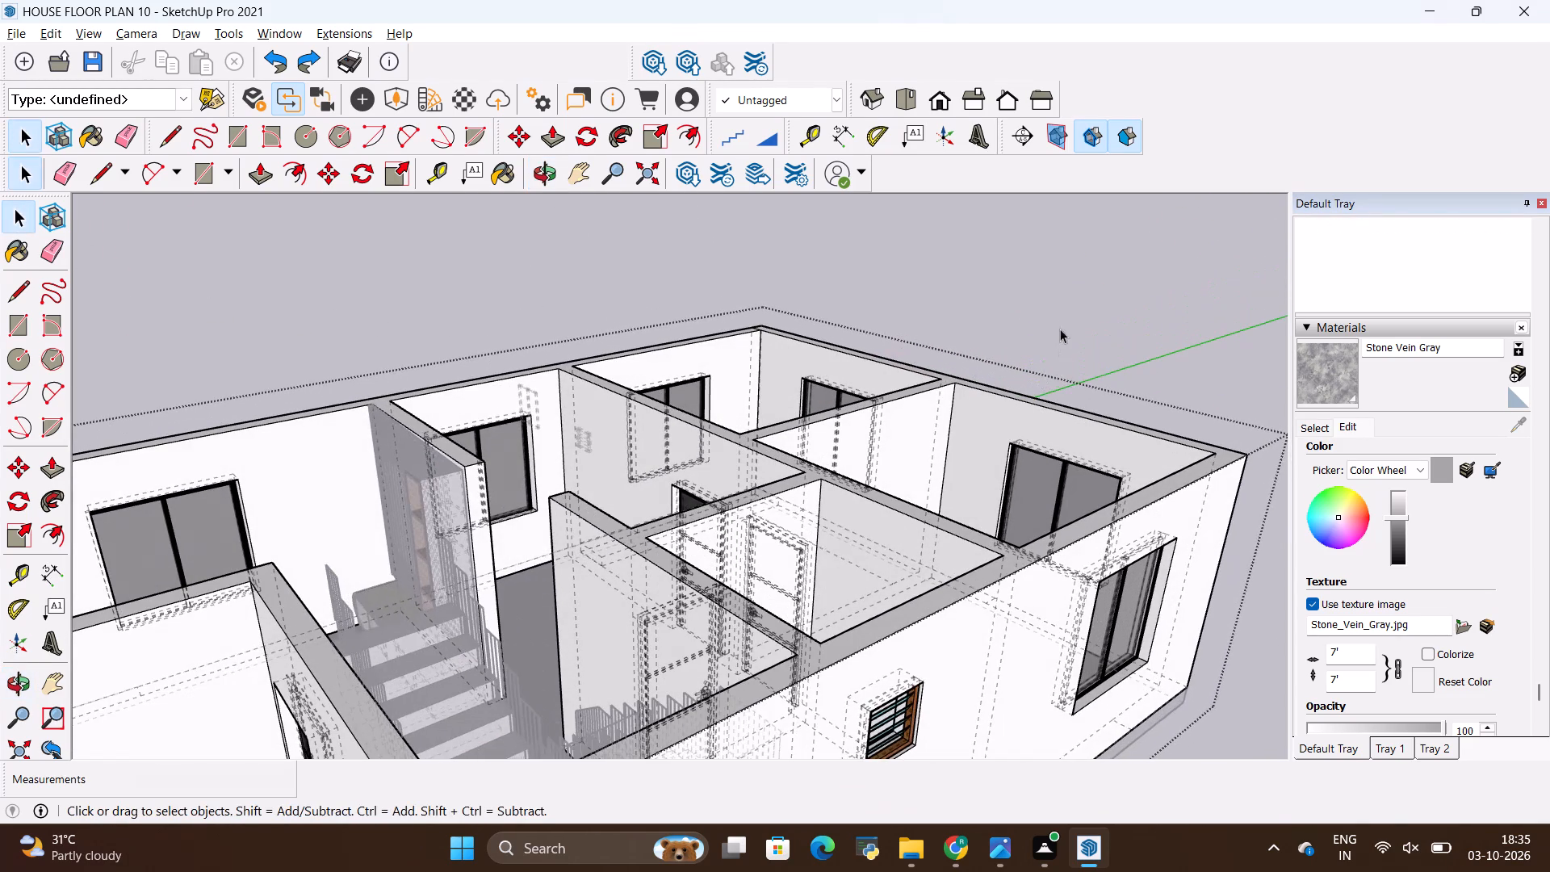
click(1060, 322)
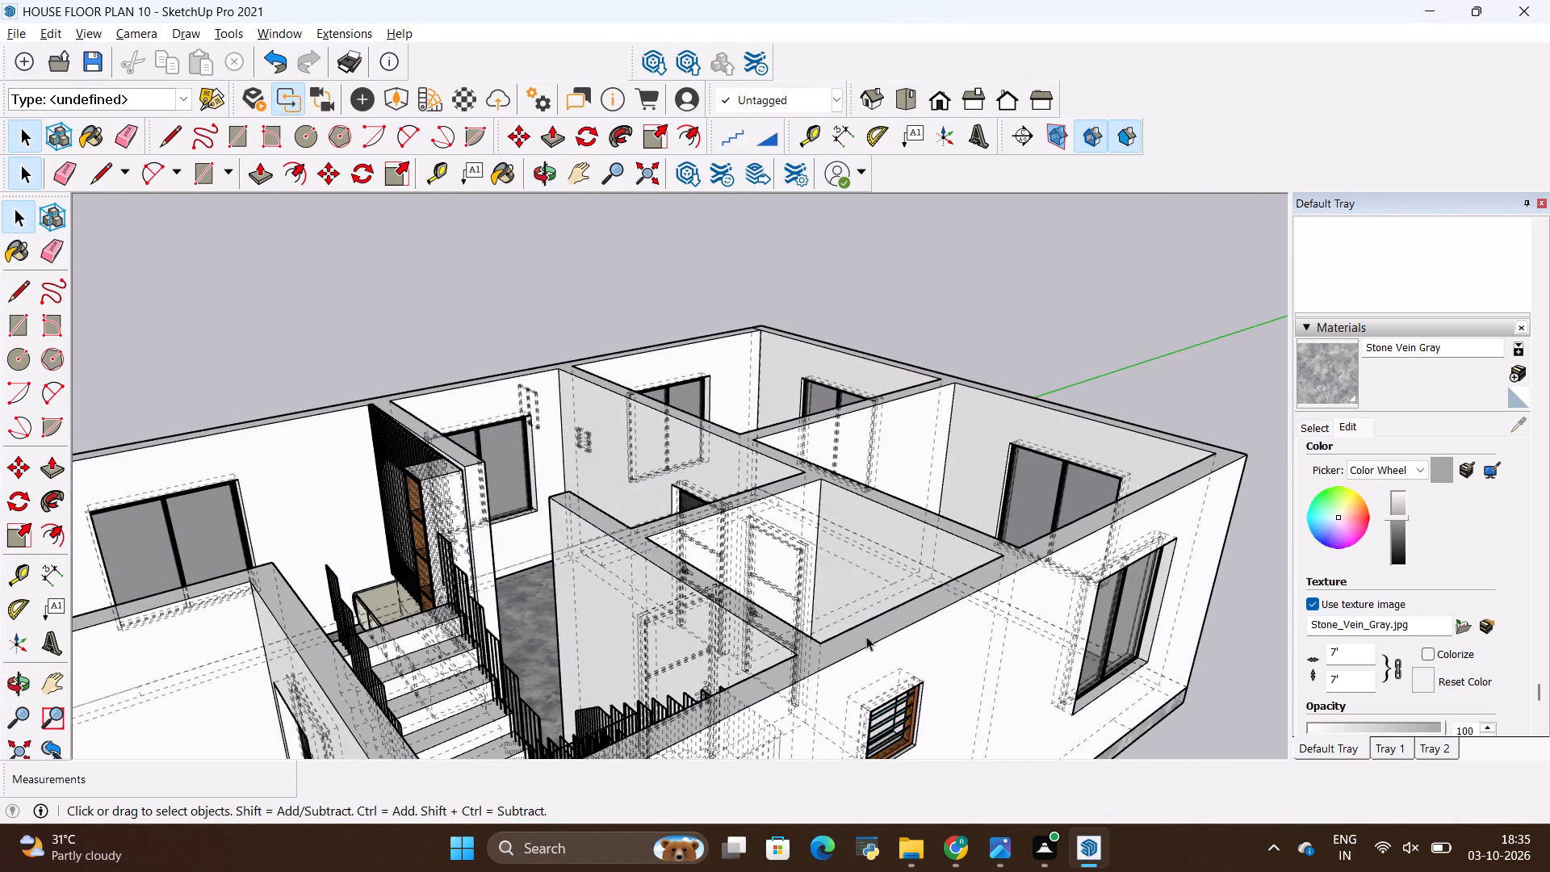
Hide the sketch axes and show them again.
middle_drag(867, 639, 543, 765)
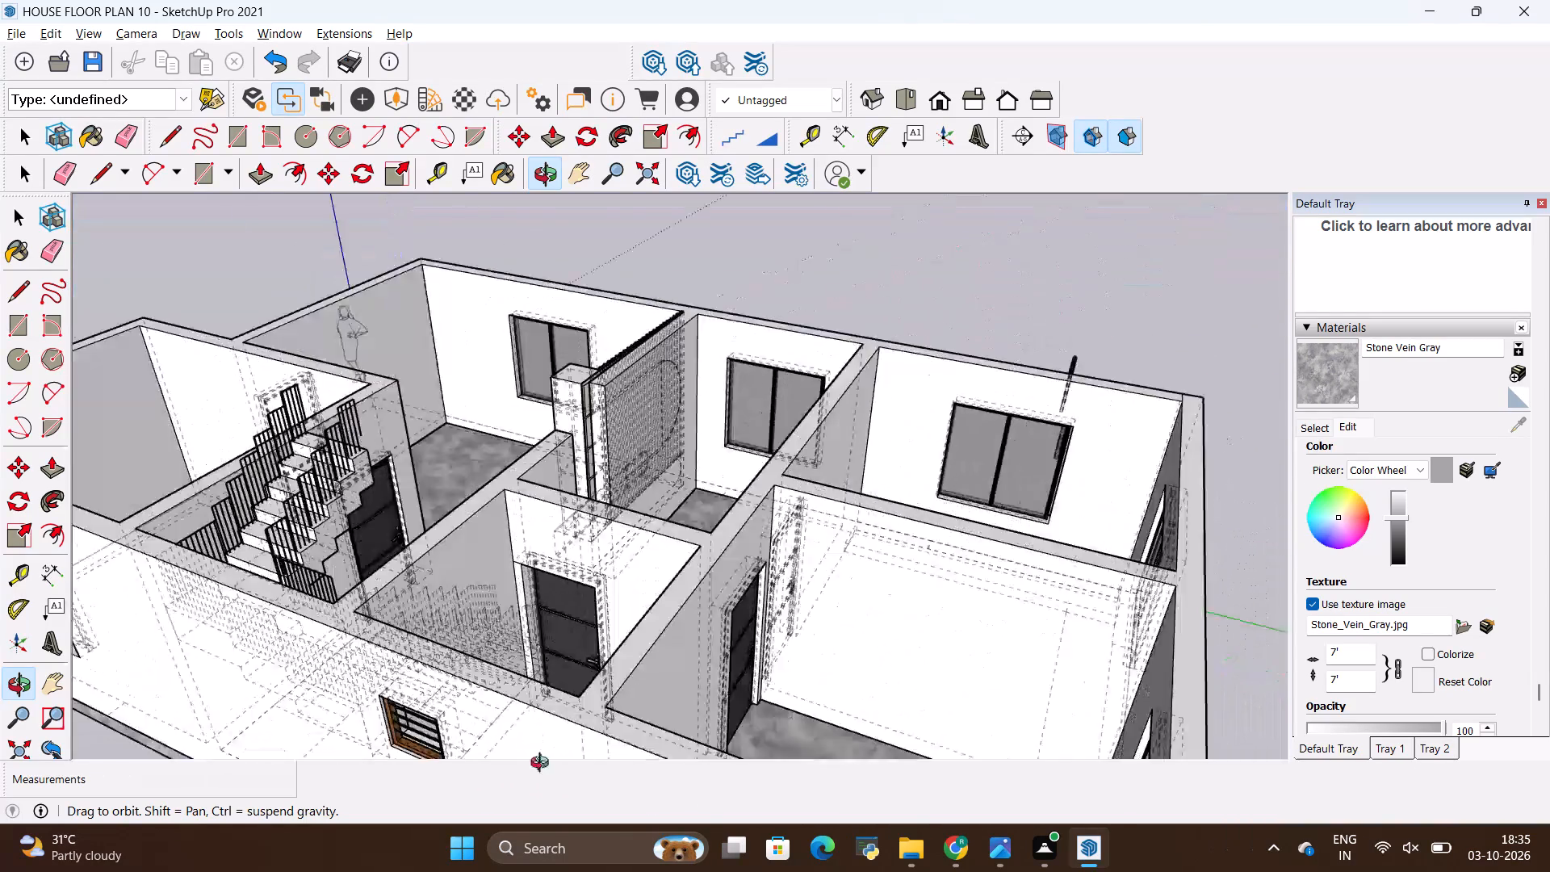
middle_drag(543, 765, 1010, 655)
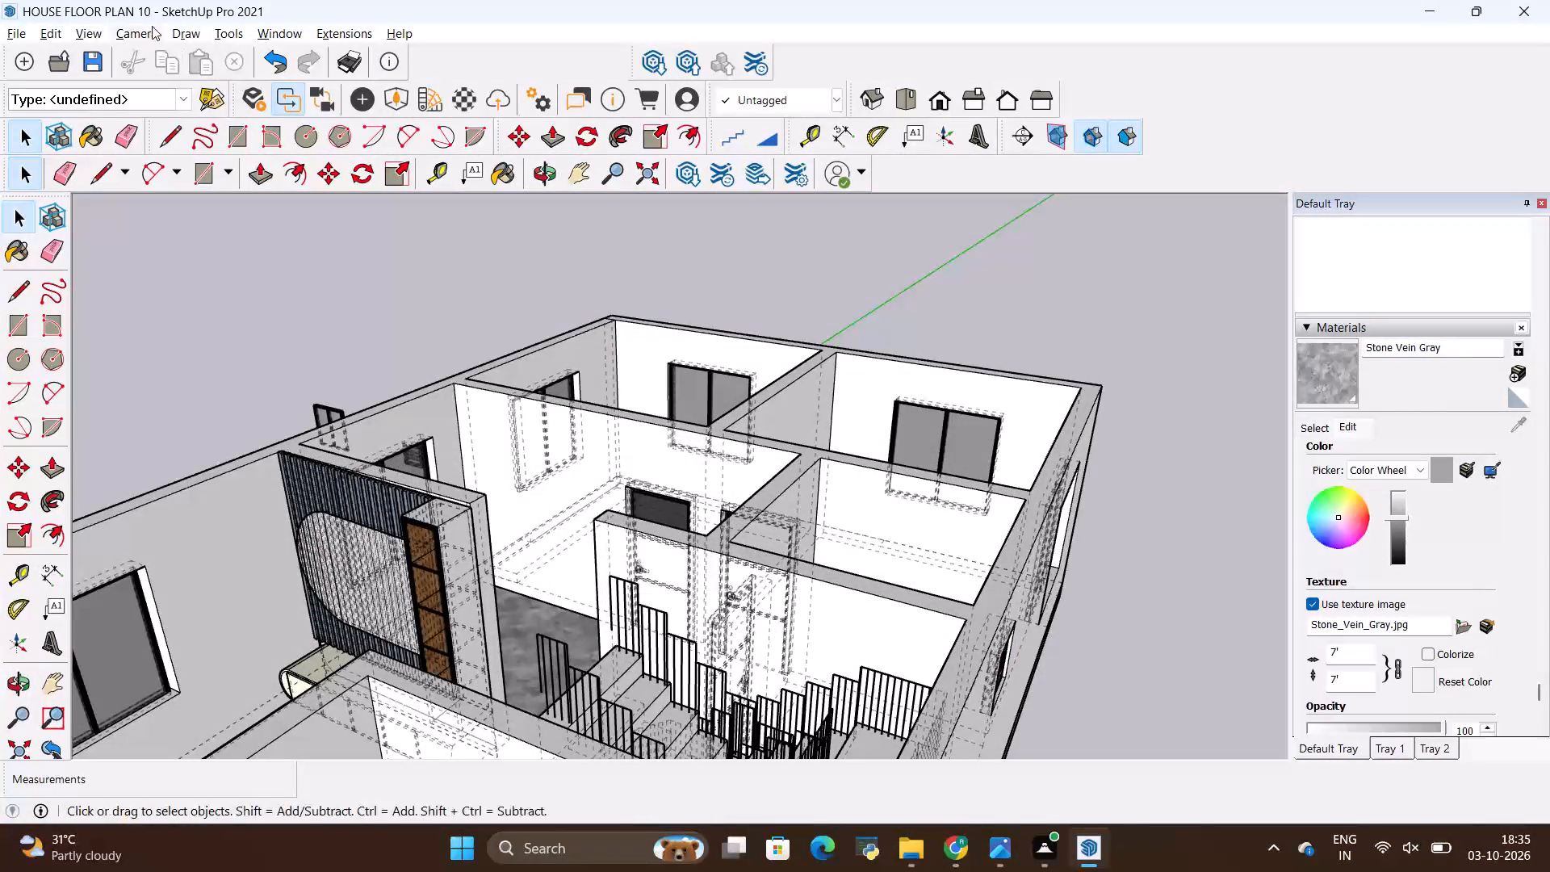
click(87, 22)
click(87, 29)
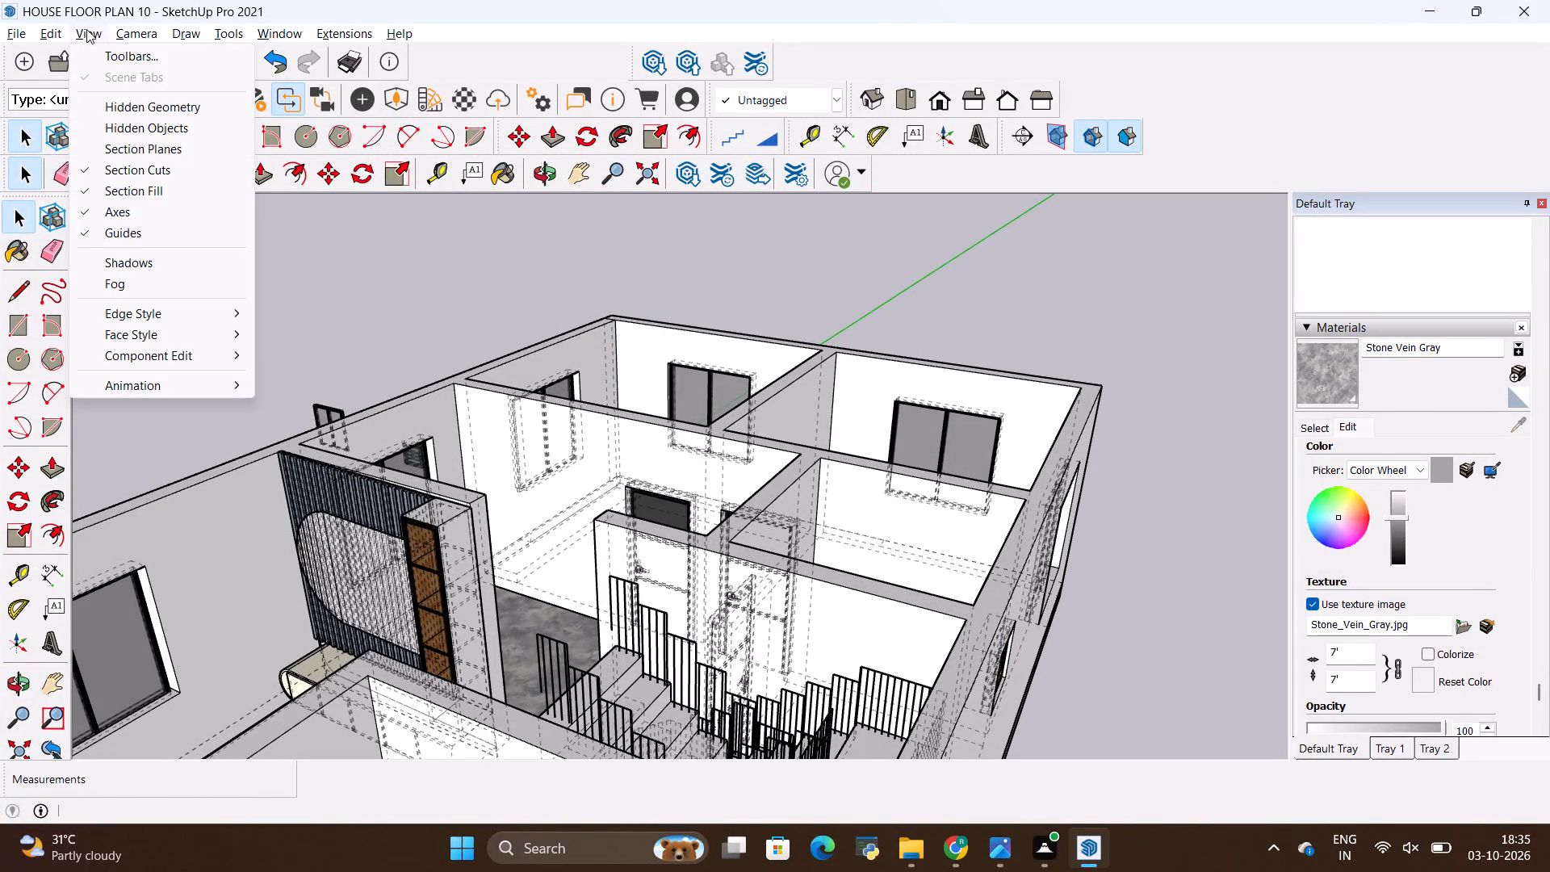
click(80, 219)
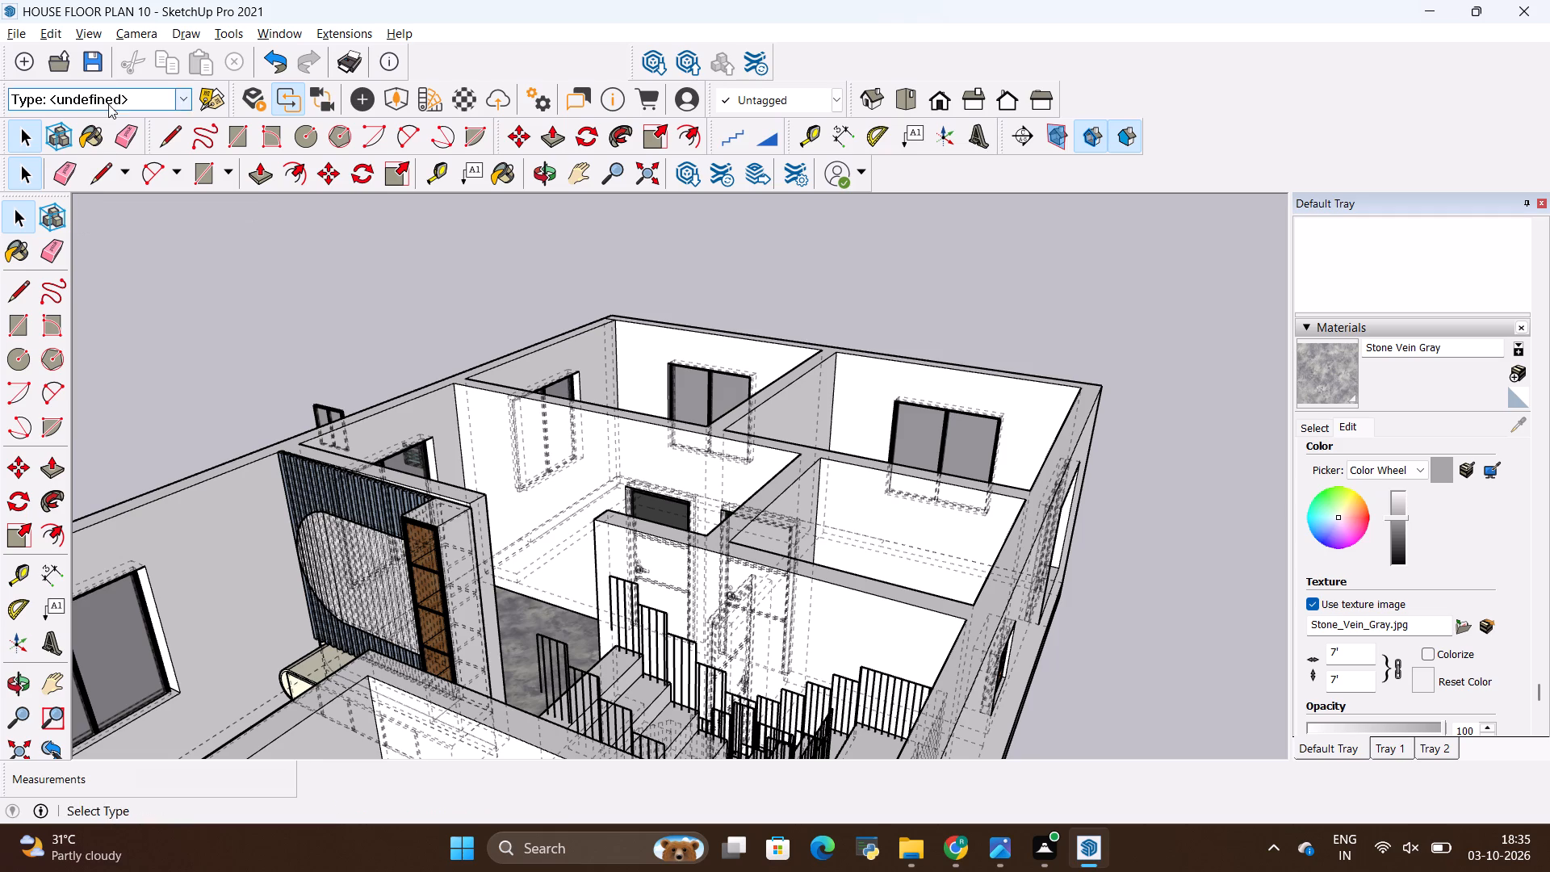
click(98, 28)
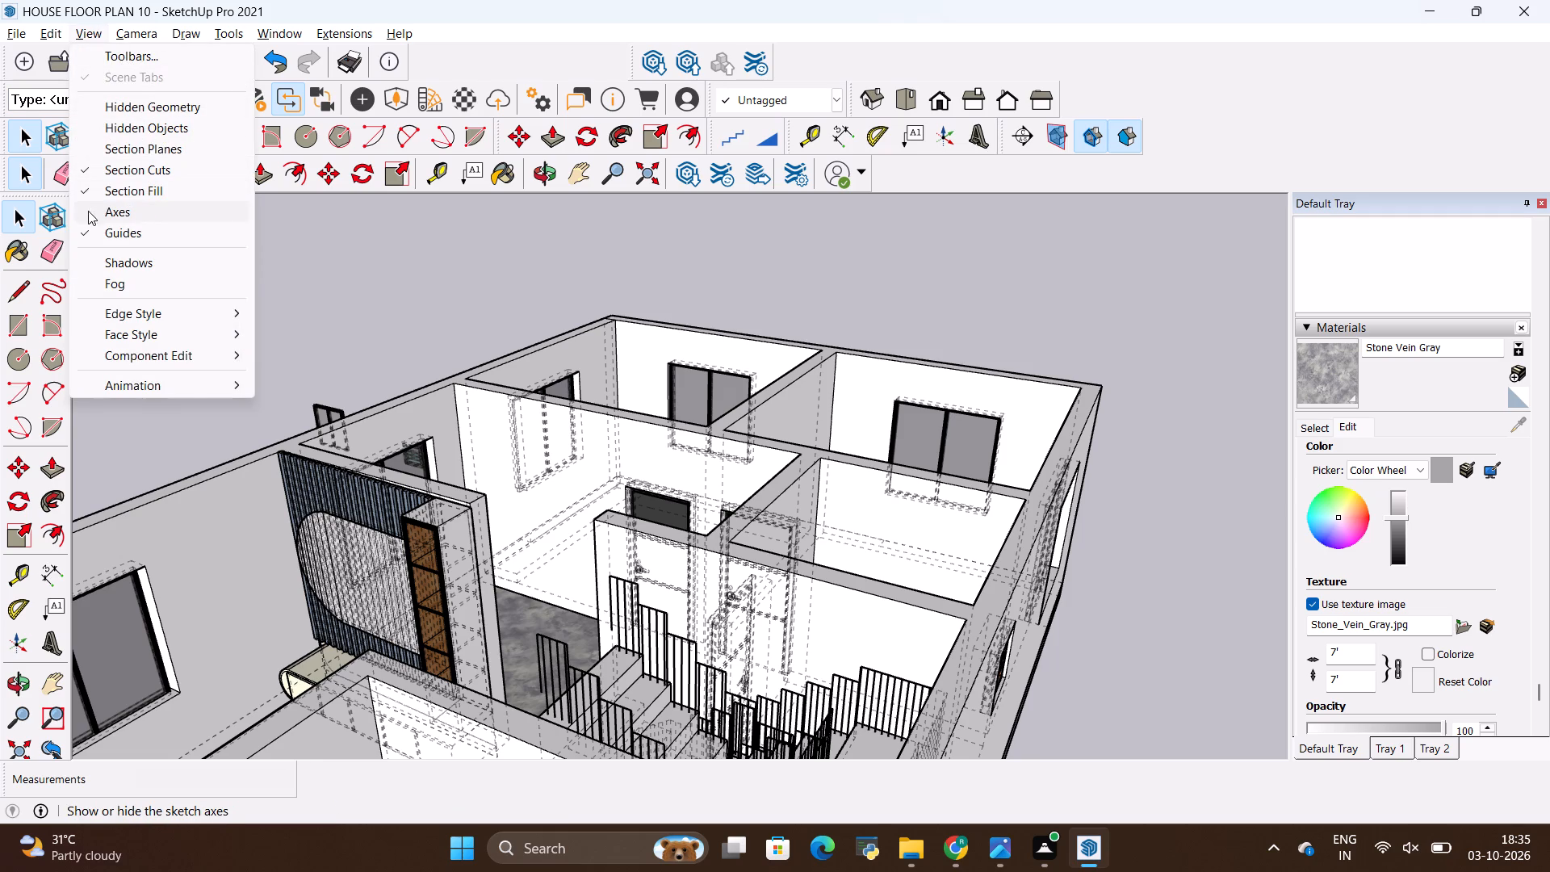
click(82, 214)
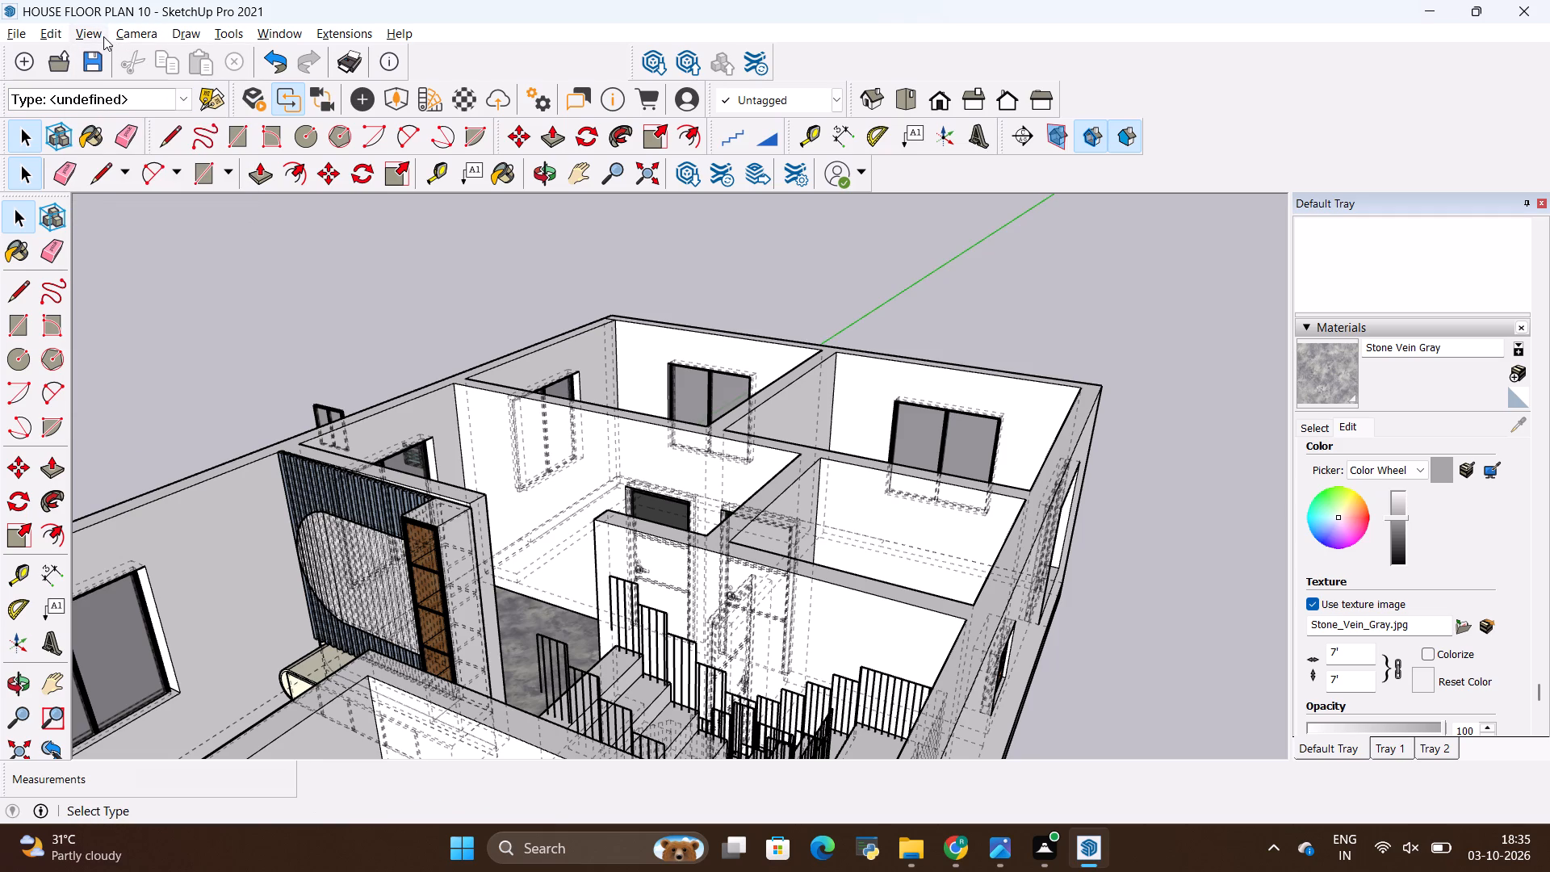
Turn off the display of guides.
click(100, 36)
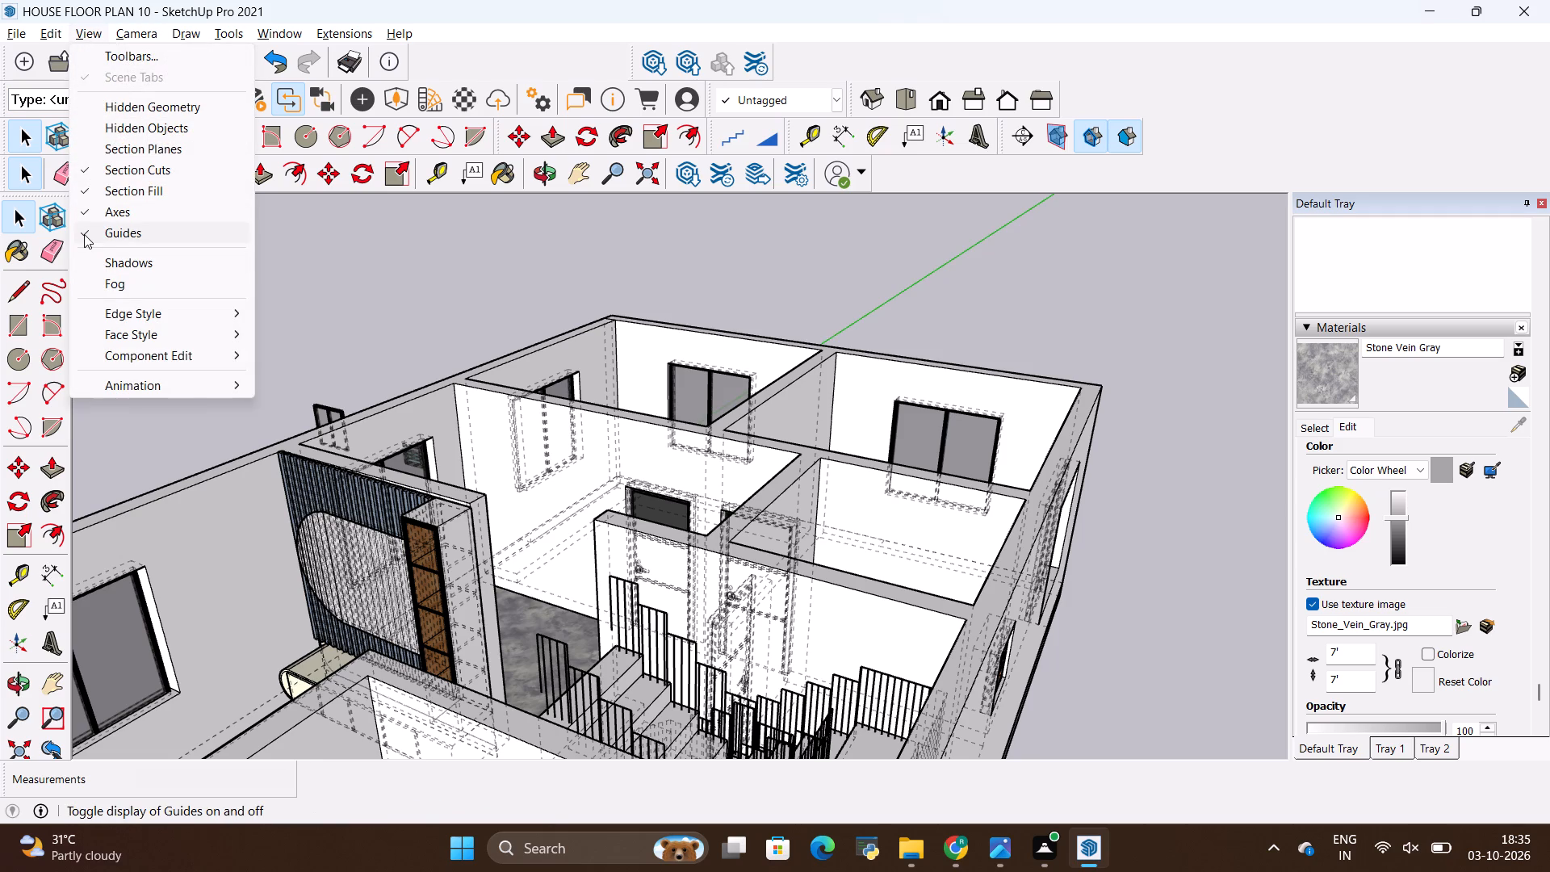
click(84, 234)
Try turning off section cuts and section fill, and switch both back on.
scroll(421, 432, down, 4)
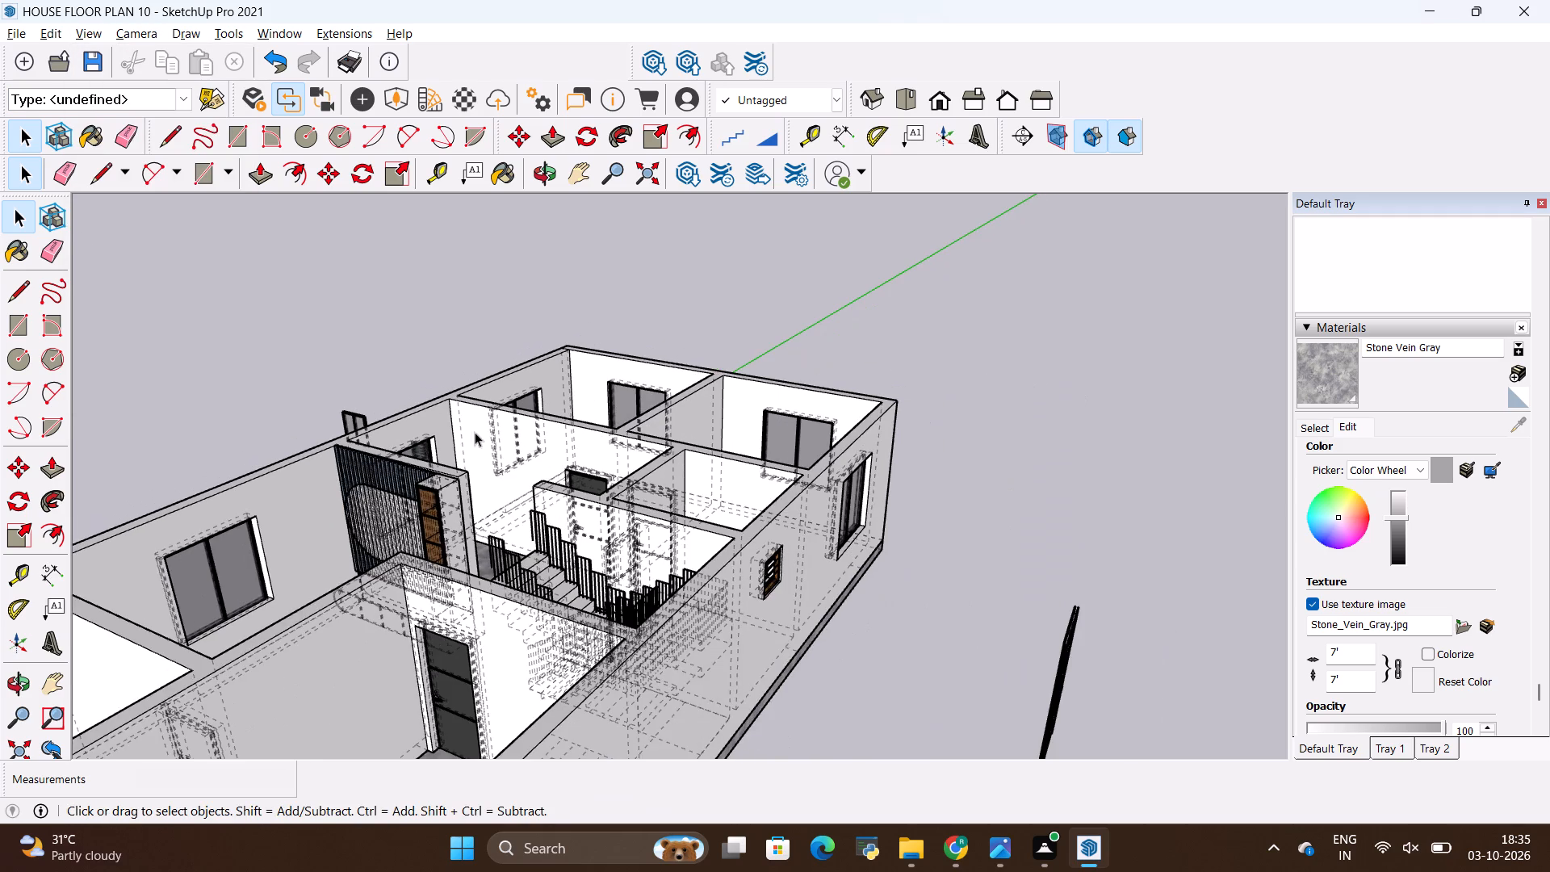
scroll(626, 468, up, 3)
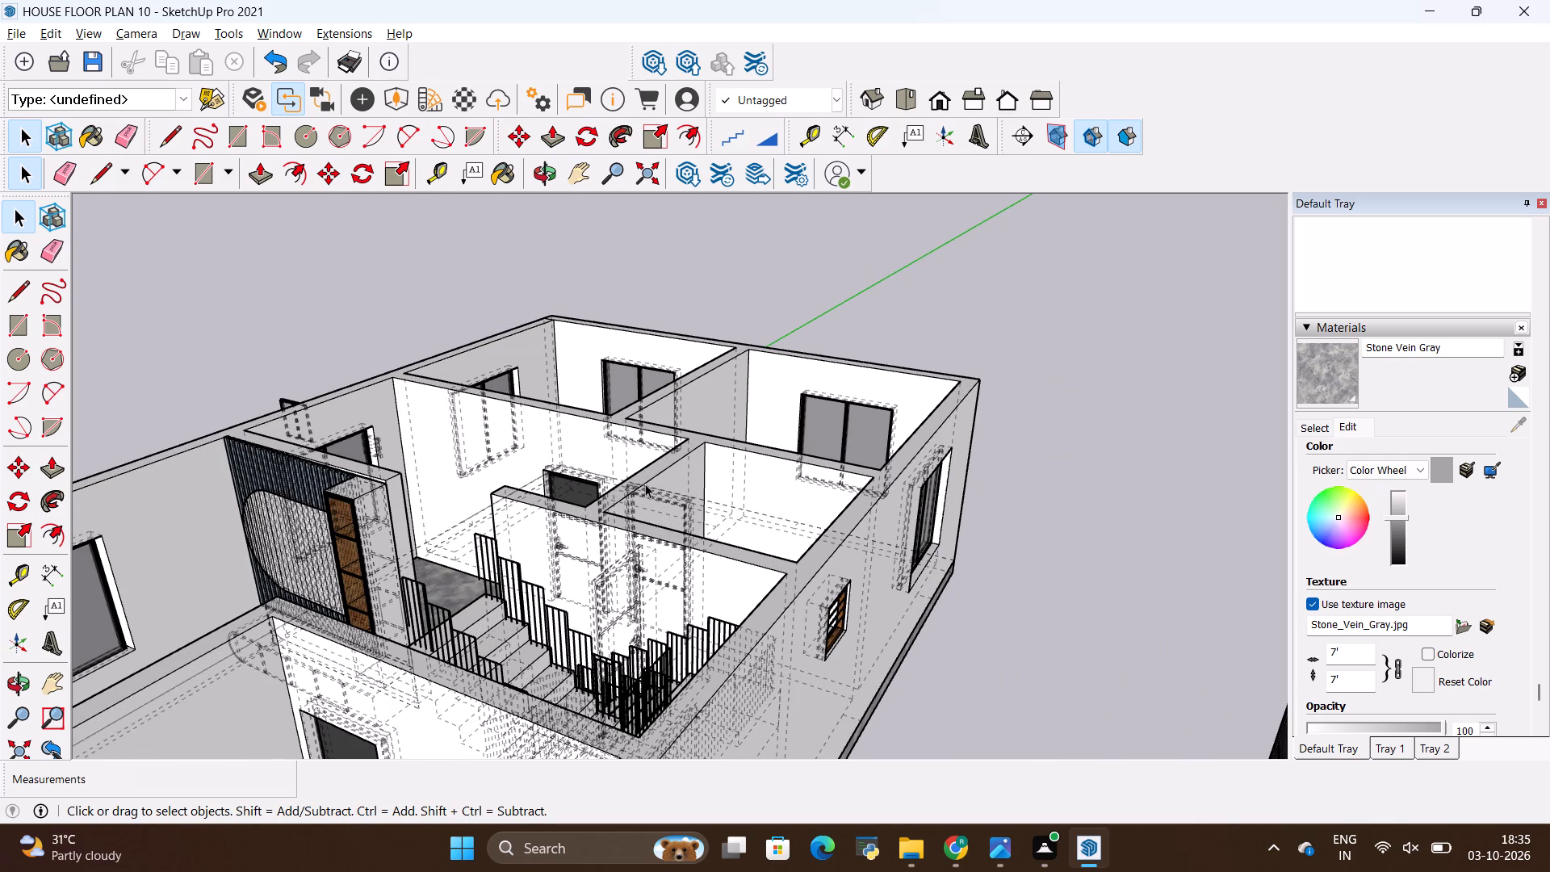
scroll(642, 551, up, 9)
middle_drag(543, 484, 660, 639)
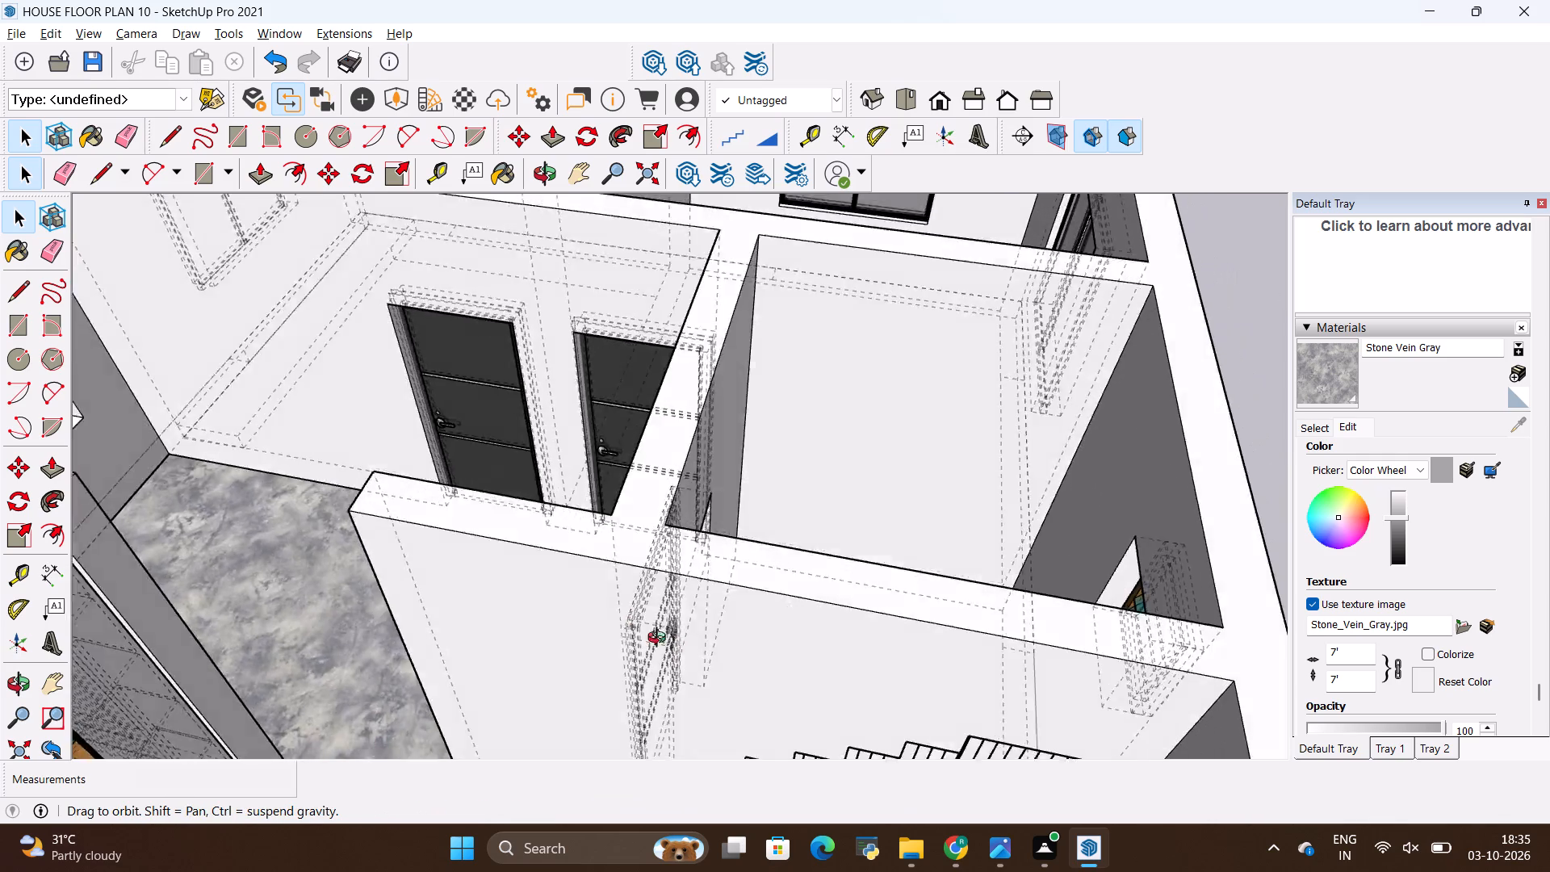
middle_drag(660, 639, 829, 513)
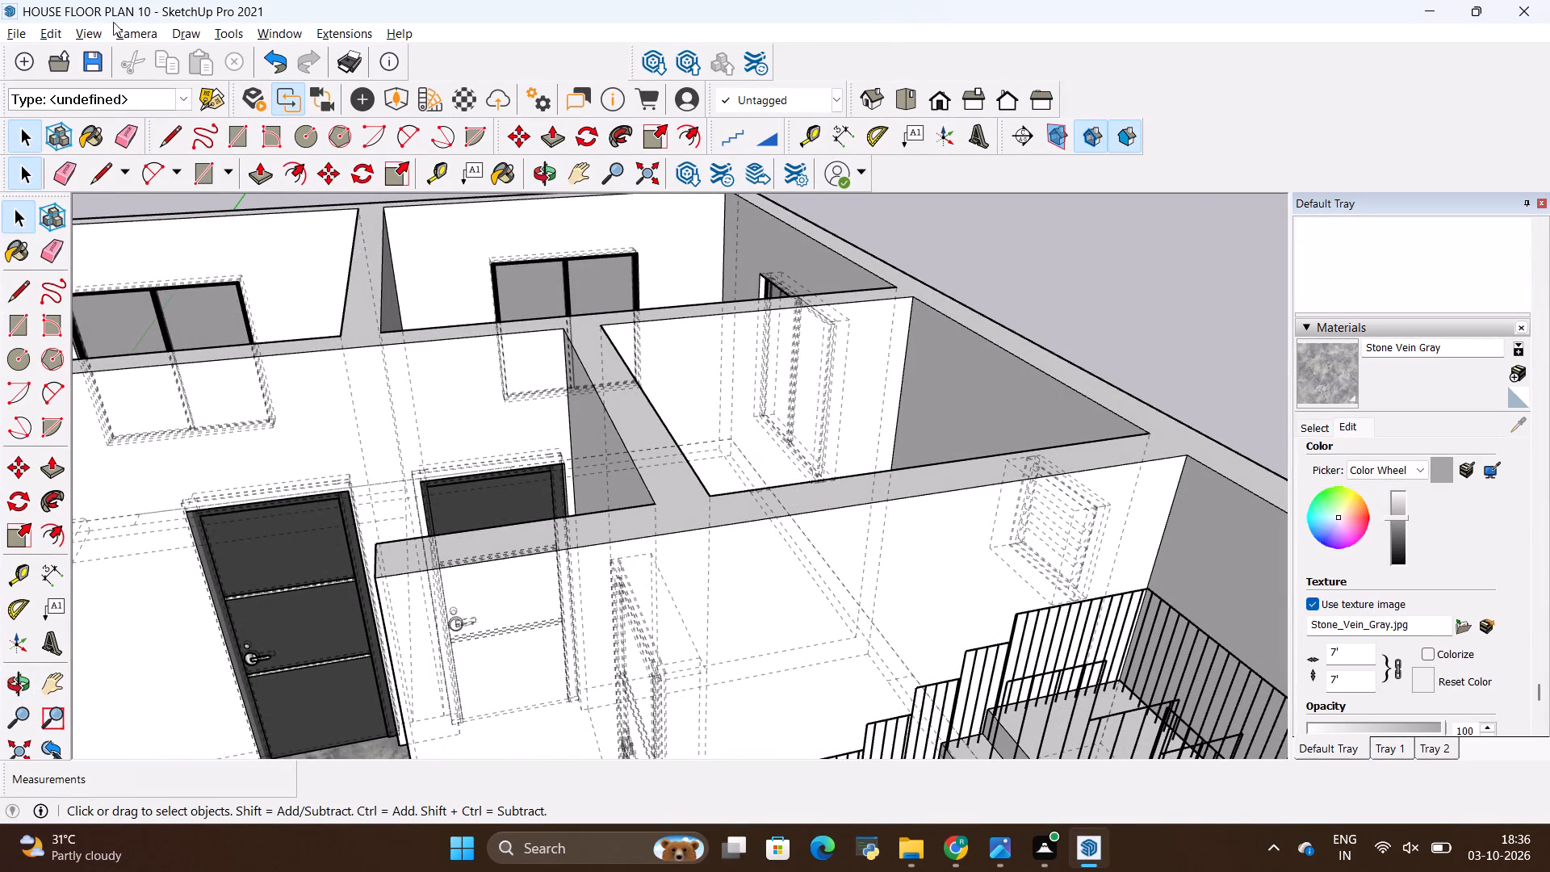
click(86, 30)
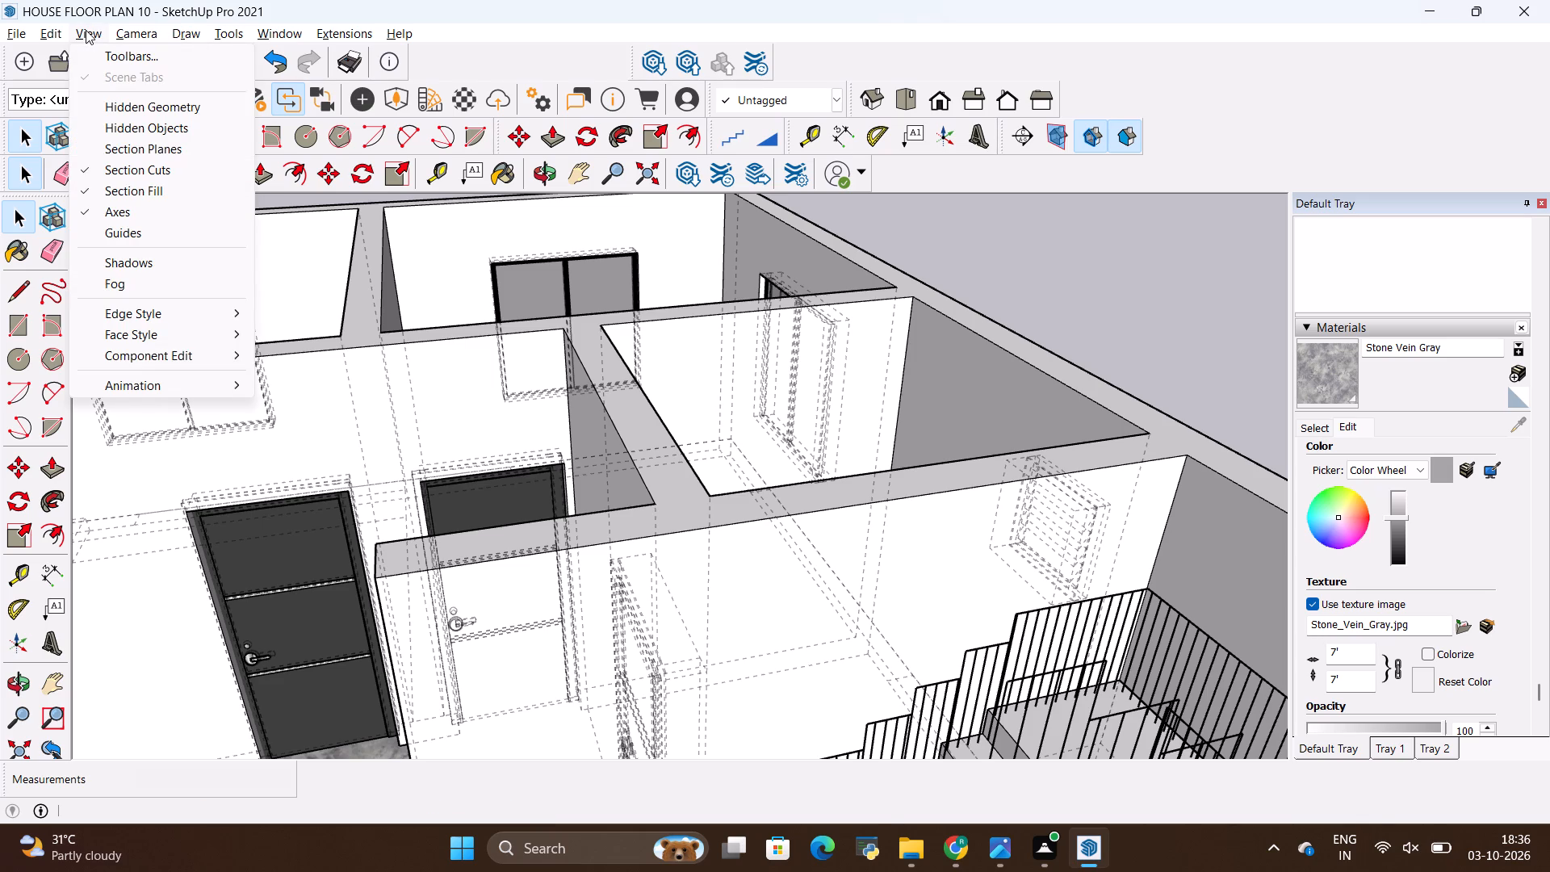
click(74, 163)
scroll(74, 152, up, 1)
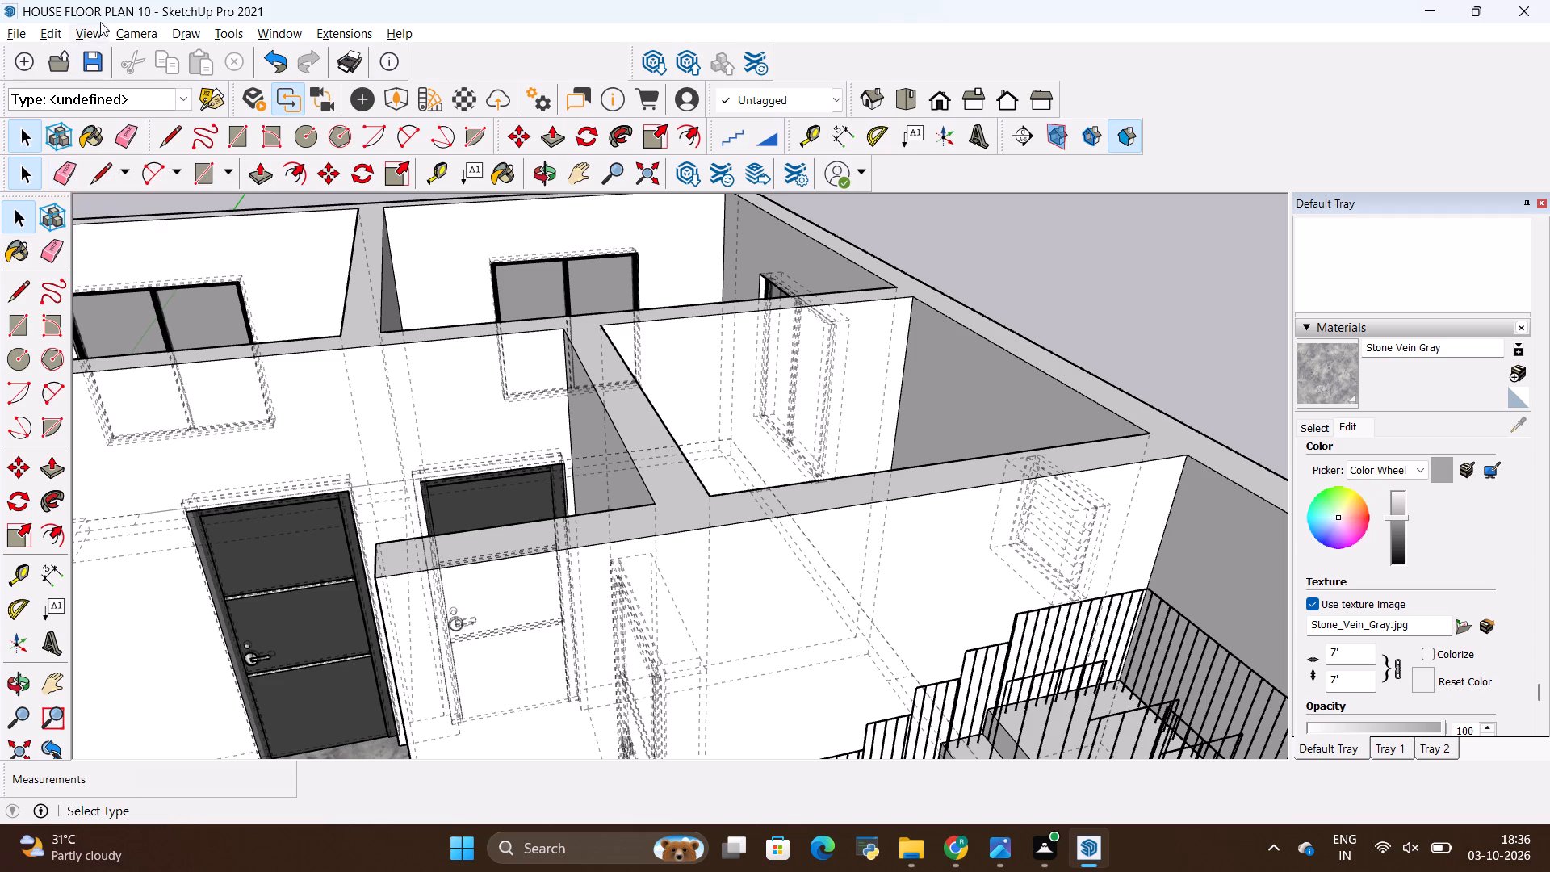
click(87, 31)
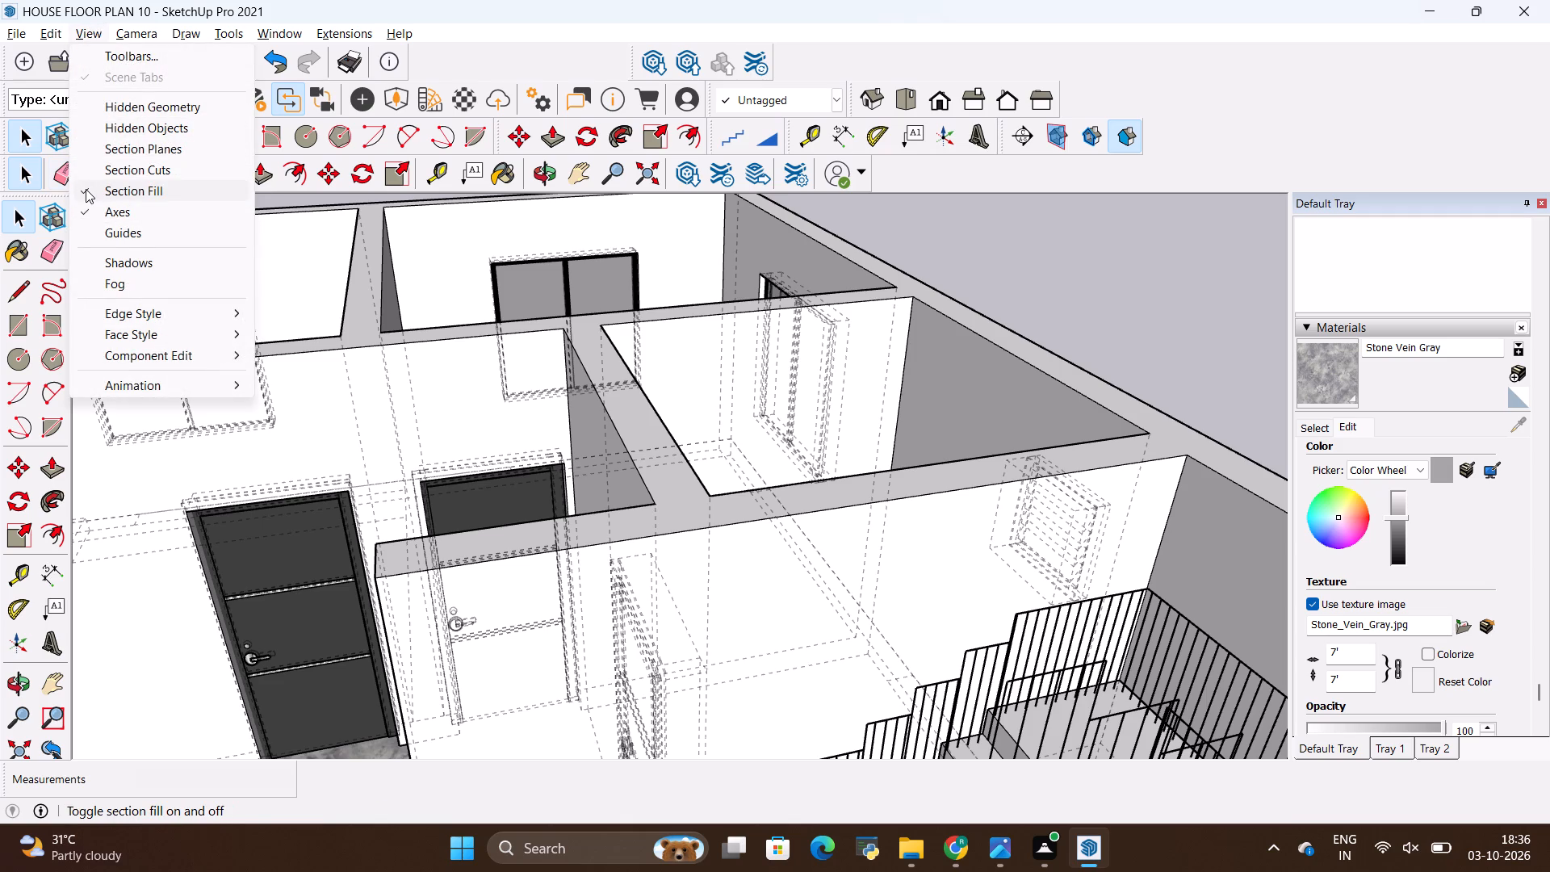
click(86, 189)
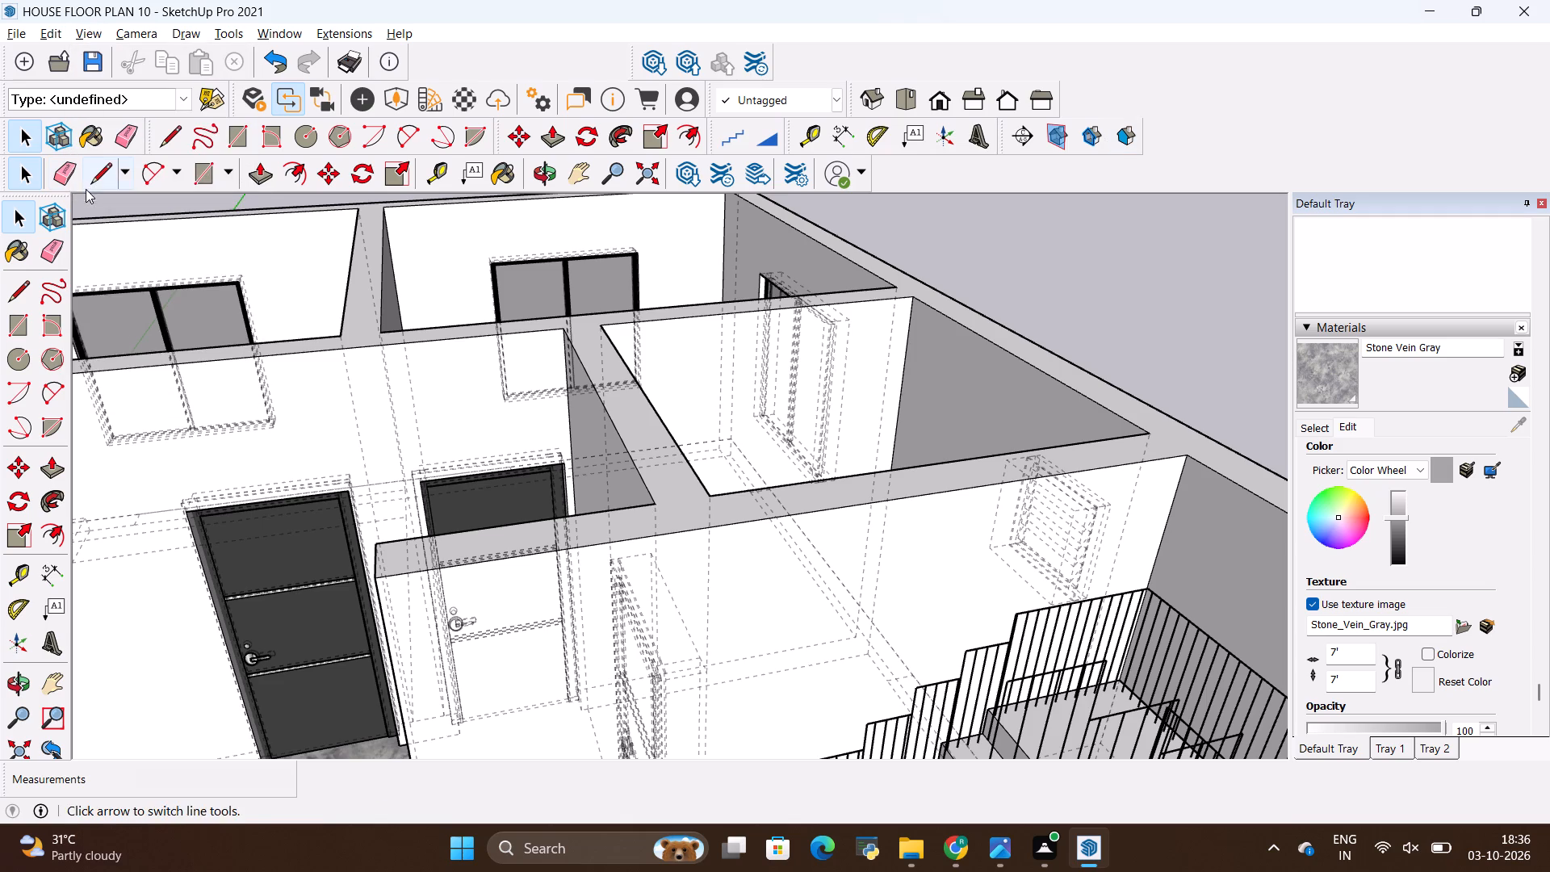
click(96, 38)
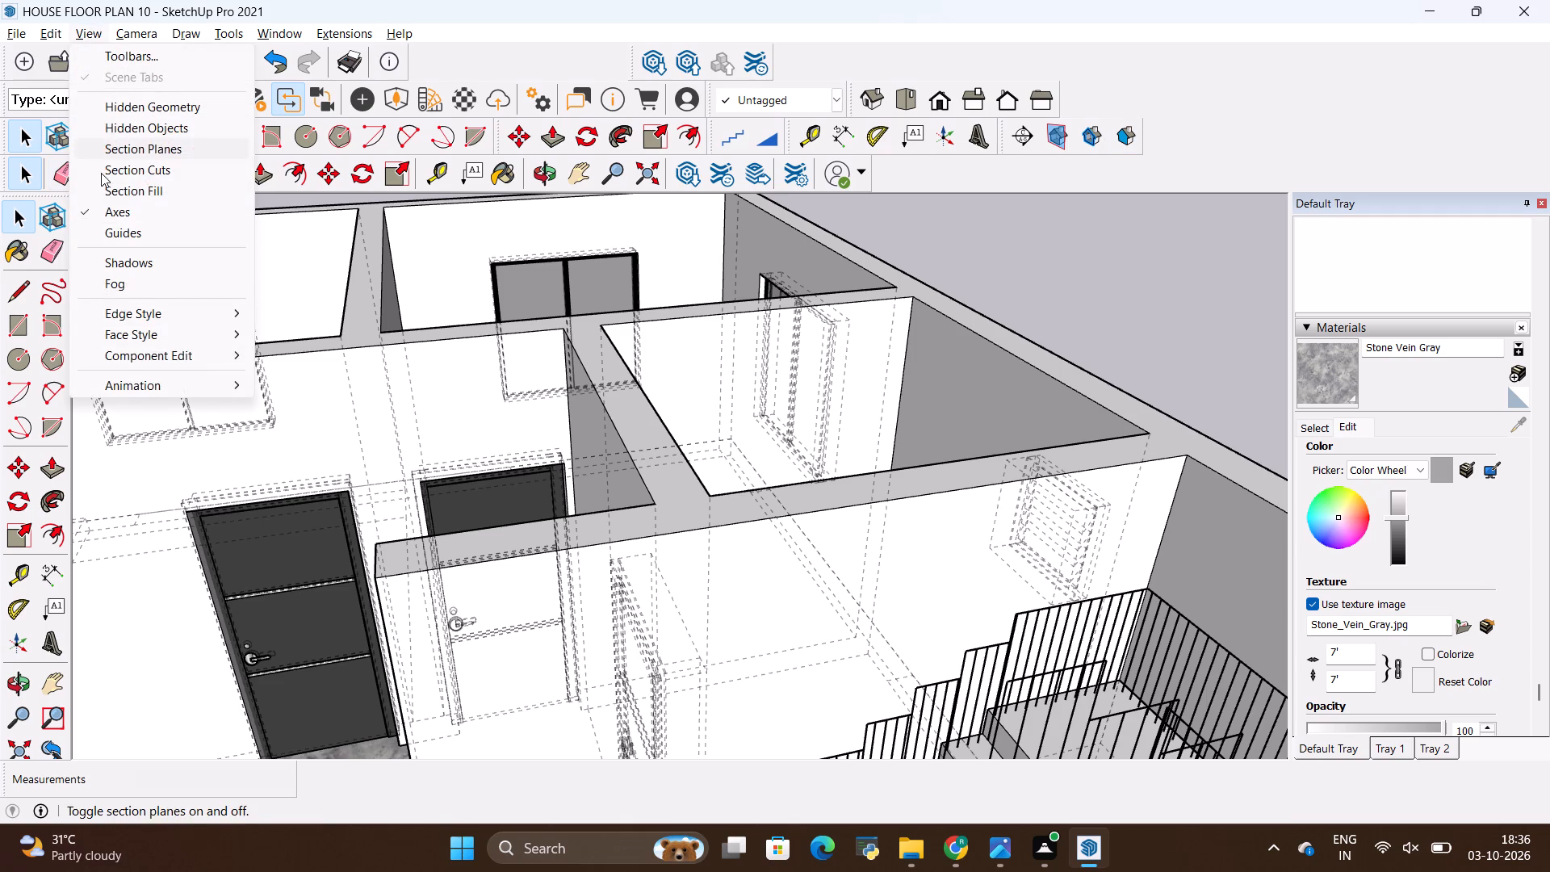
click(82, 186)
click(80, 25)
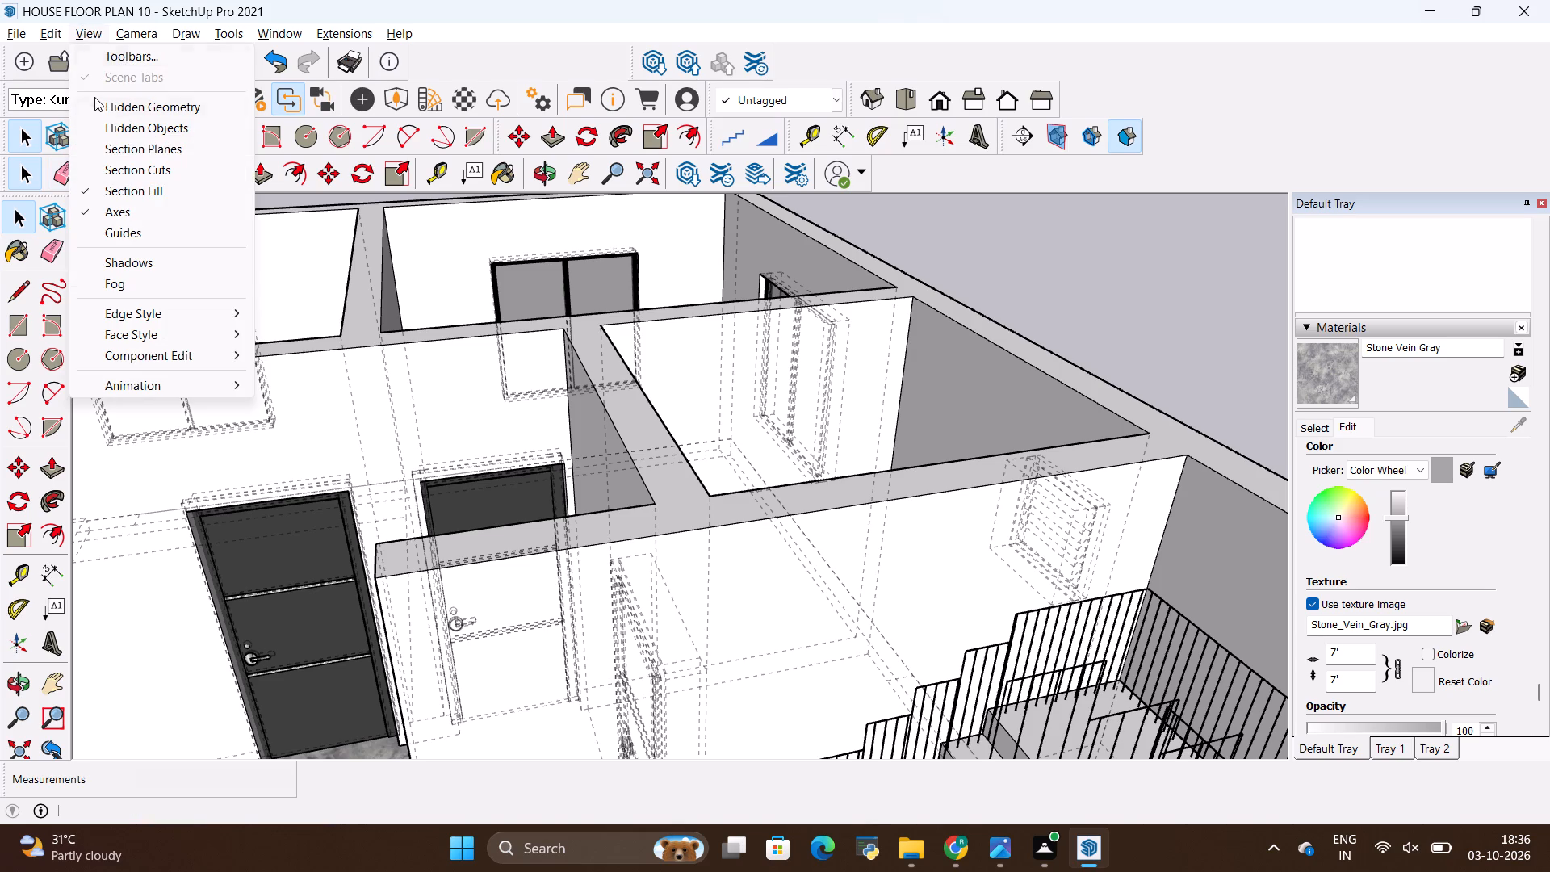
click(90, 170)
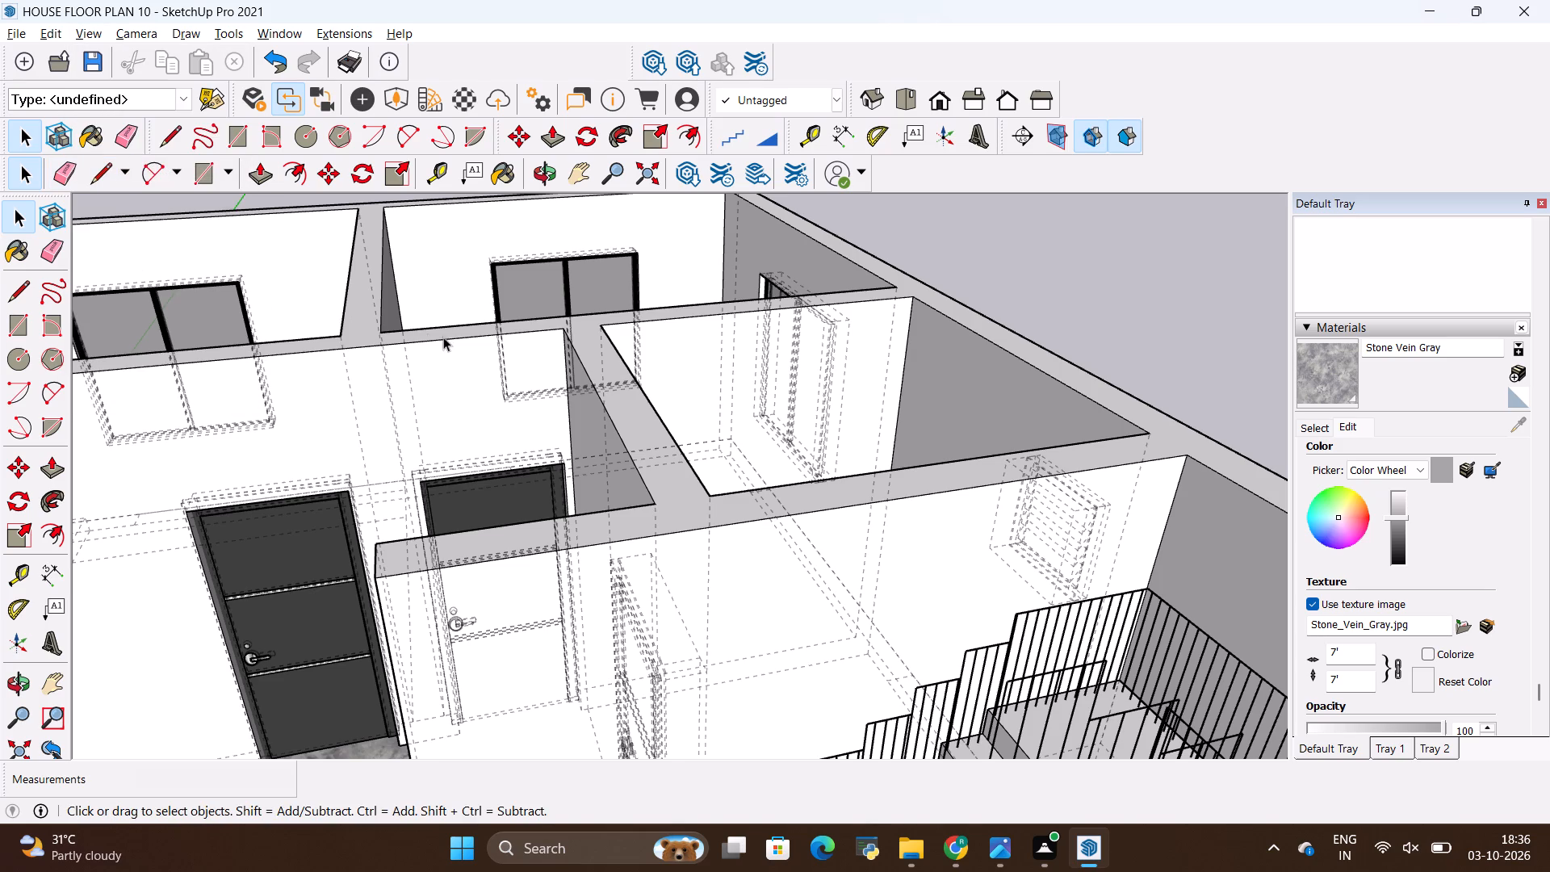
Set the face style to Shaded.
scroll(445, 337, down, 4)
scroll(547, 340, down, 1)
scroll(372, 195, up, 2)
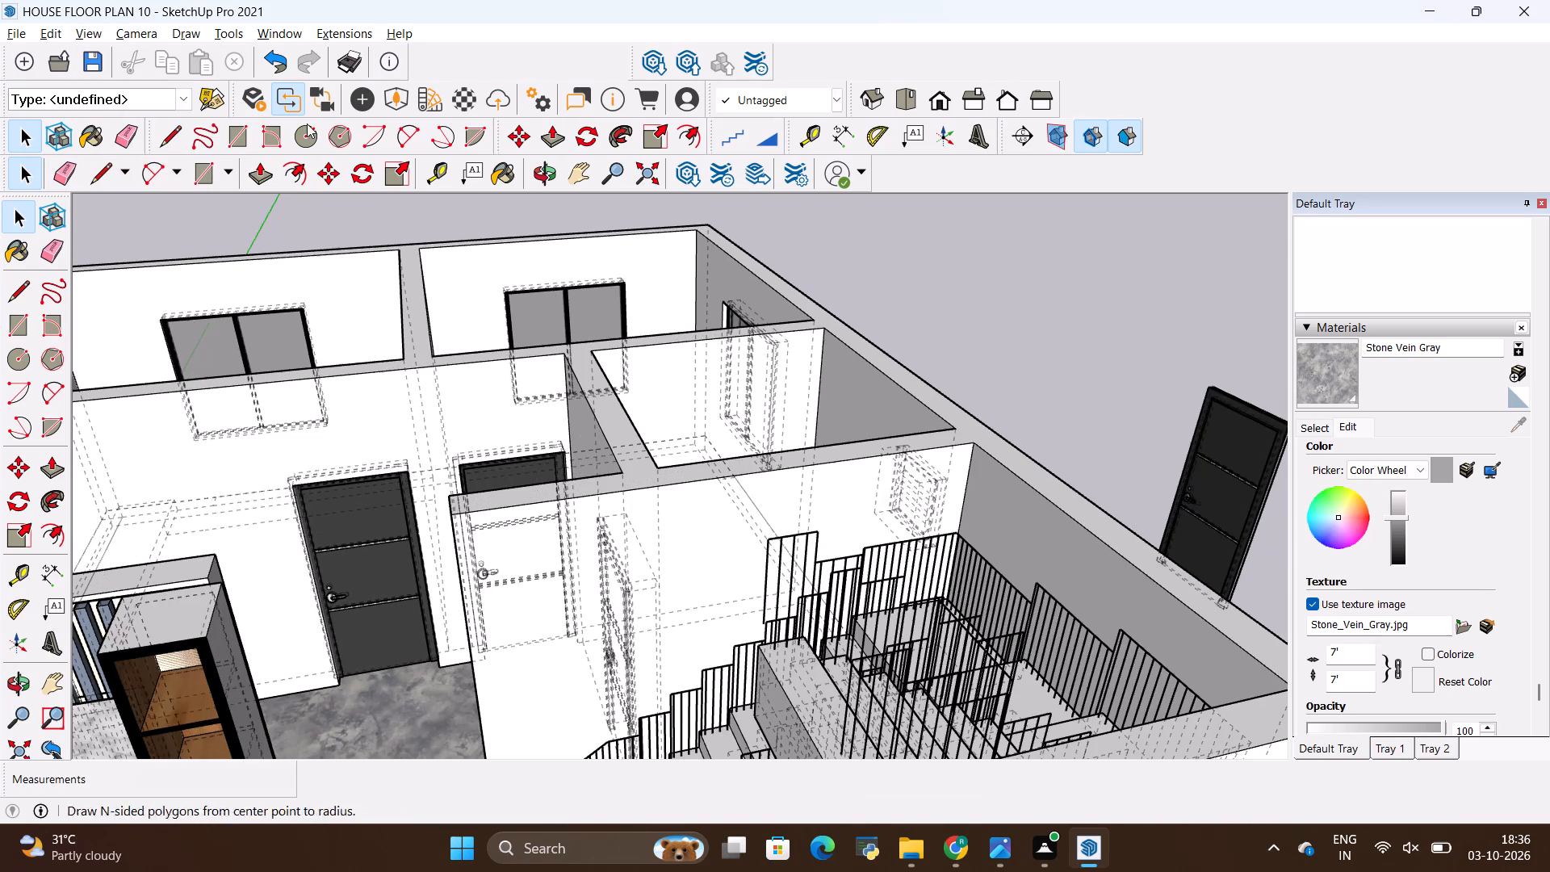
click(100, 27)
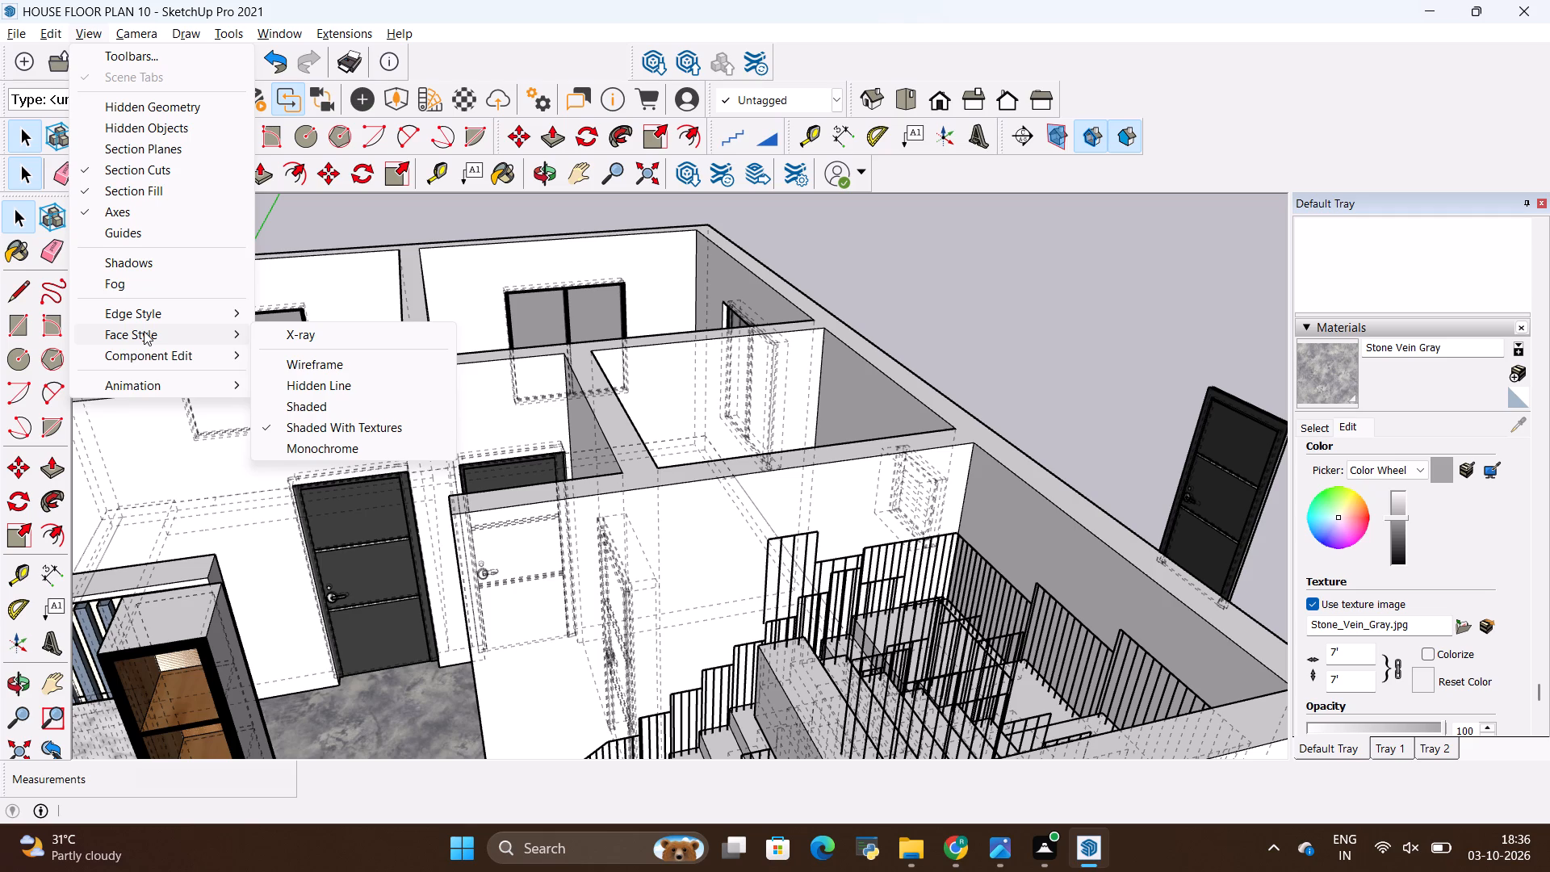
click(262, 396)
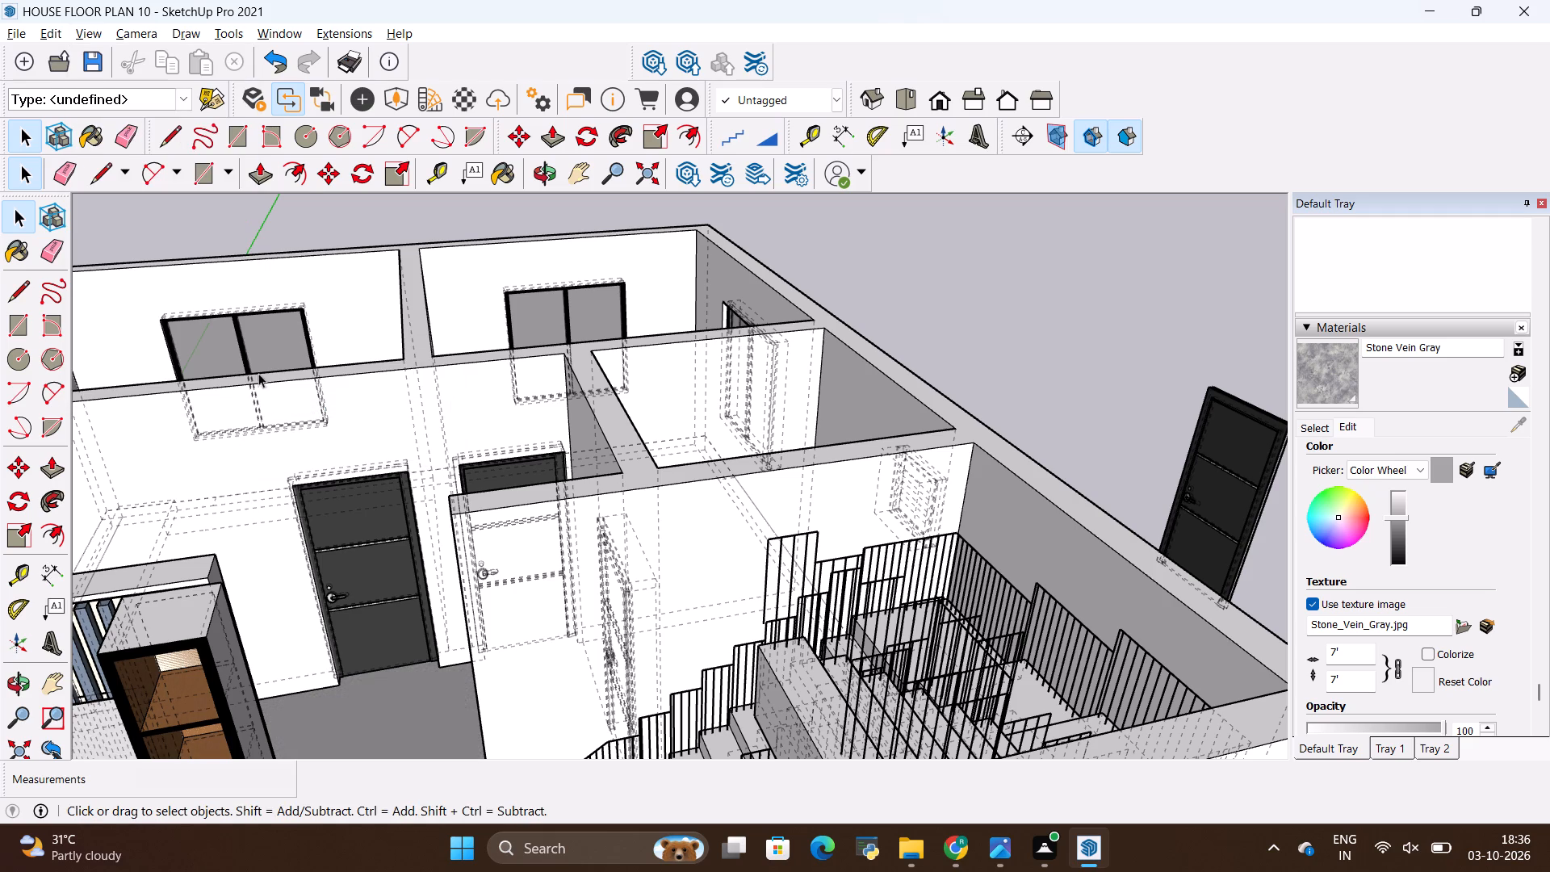
Set the face style to Hidden Line.
click(84, 36)
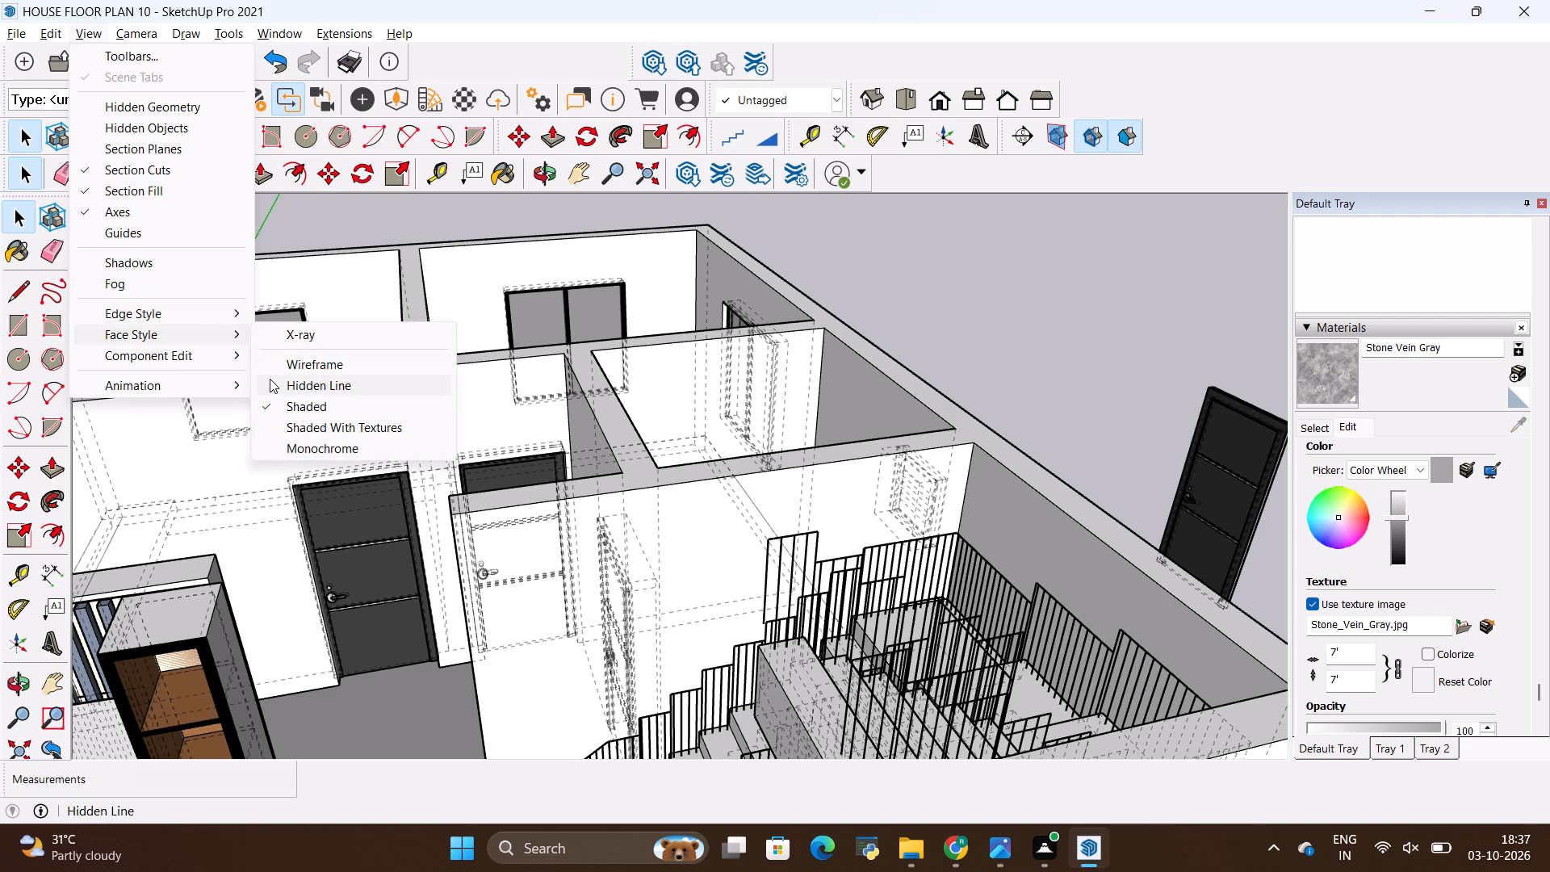
click(270, 379)
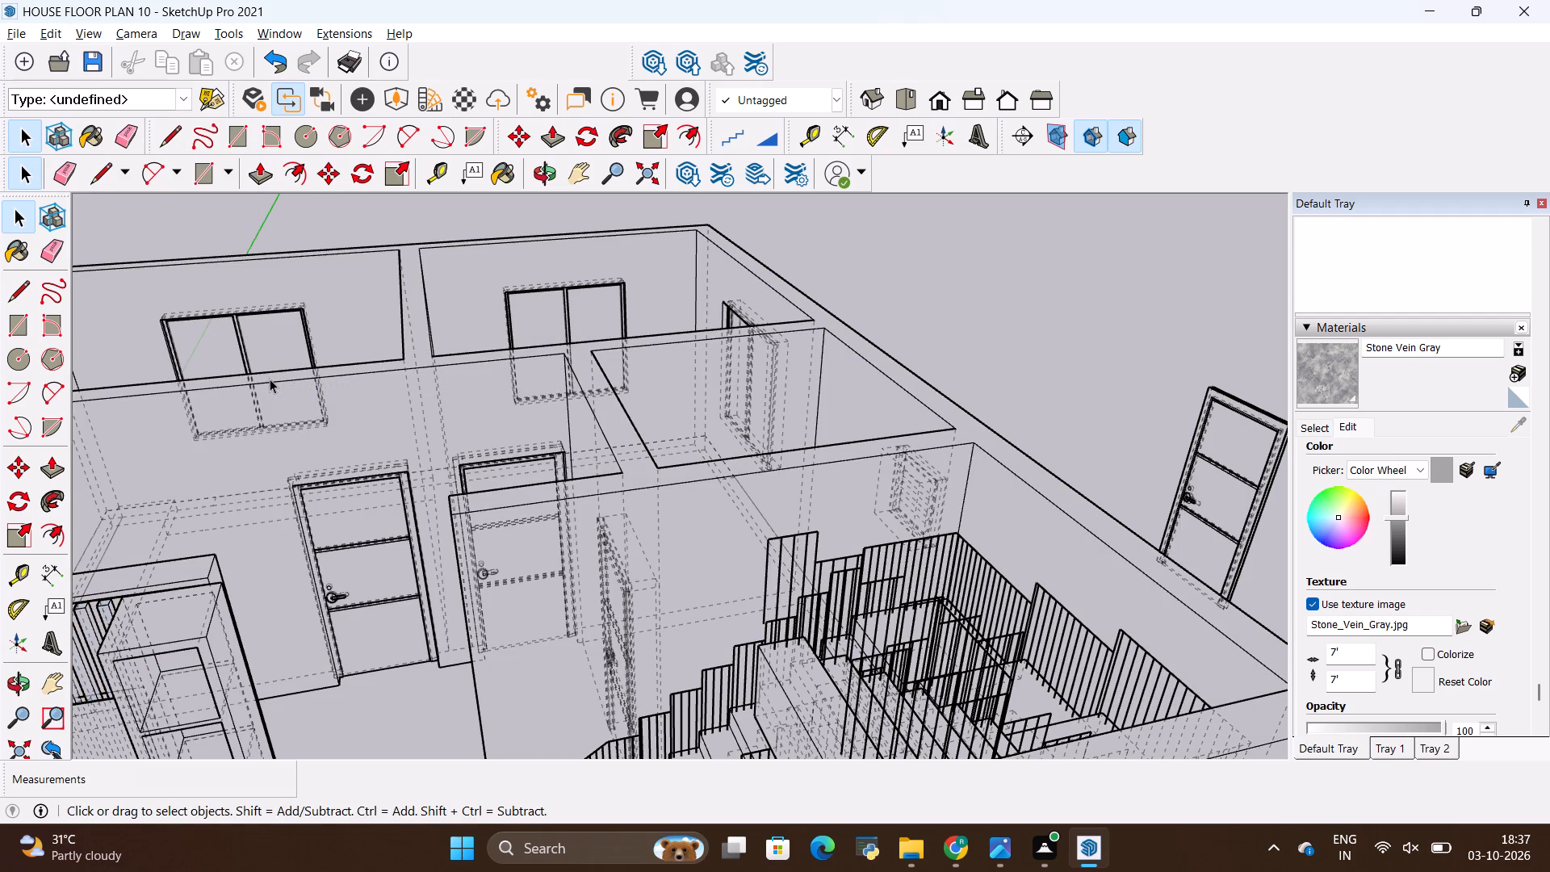
Turn off the display of back edges in the edge style.
click(91, 27)
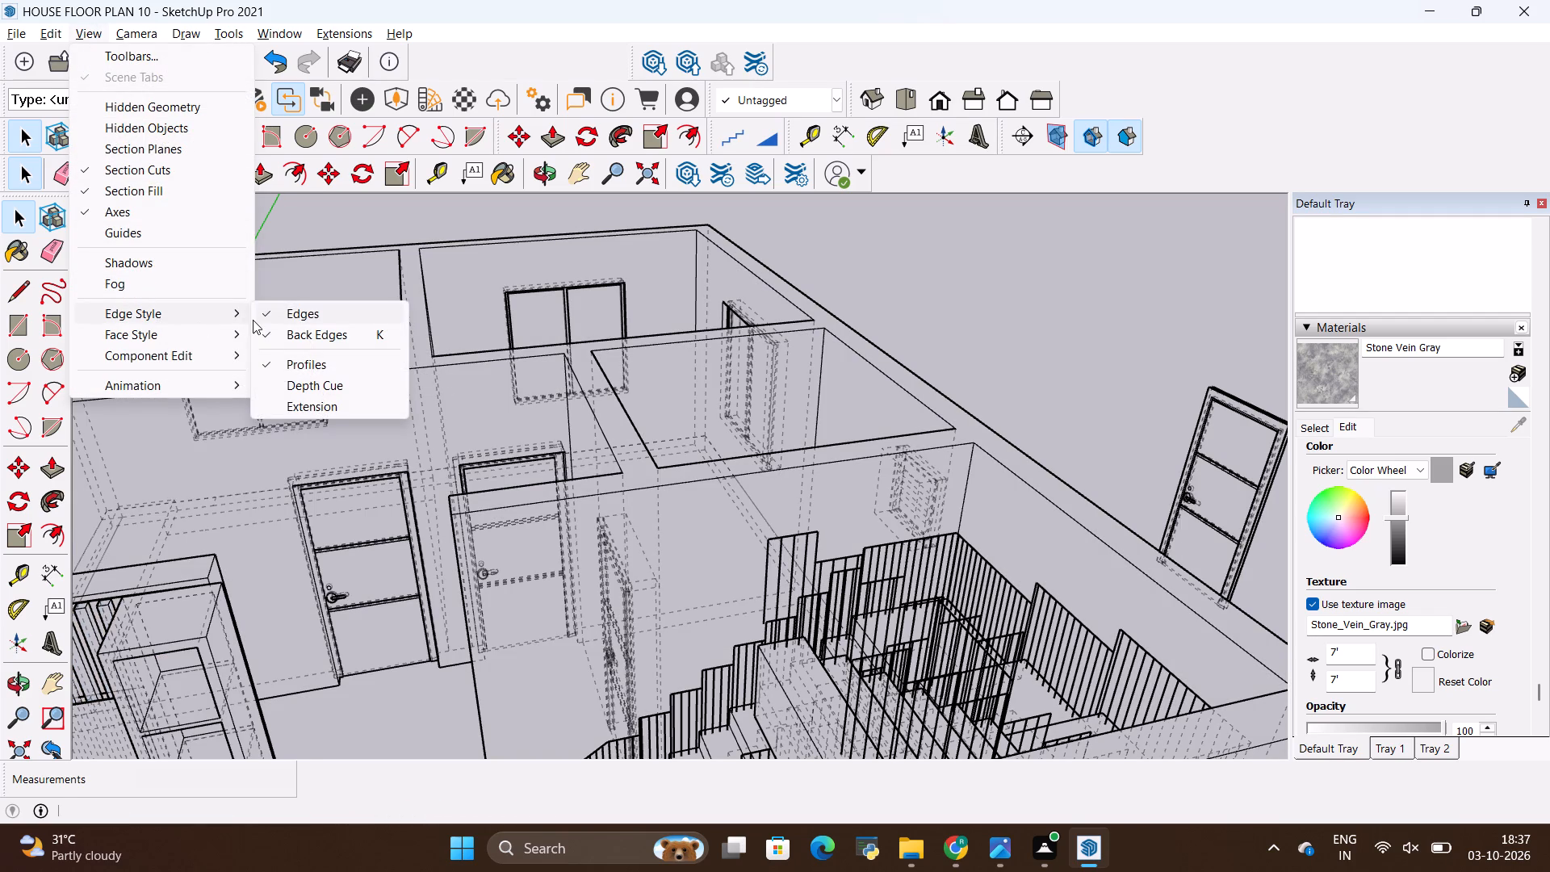
click(260, 327)
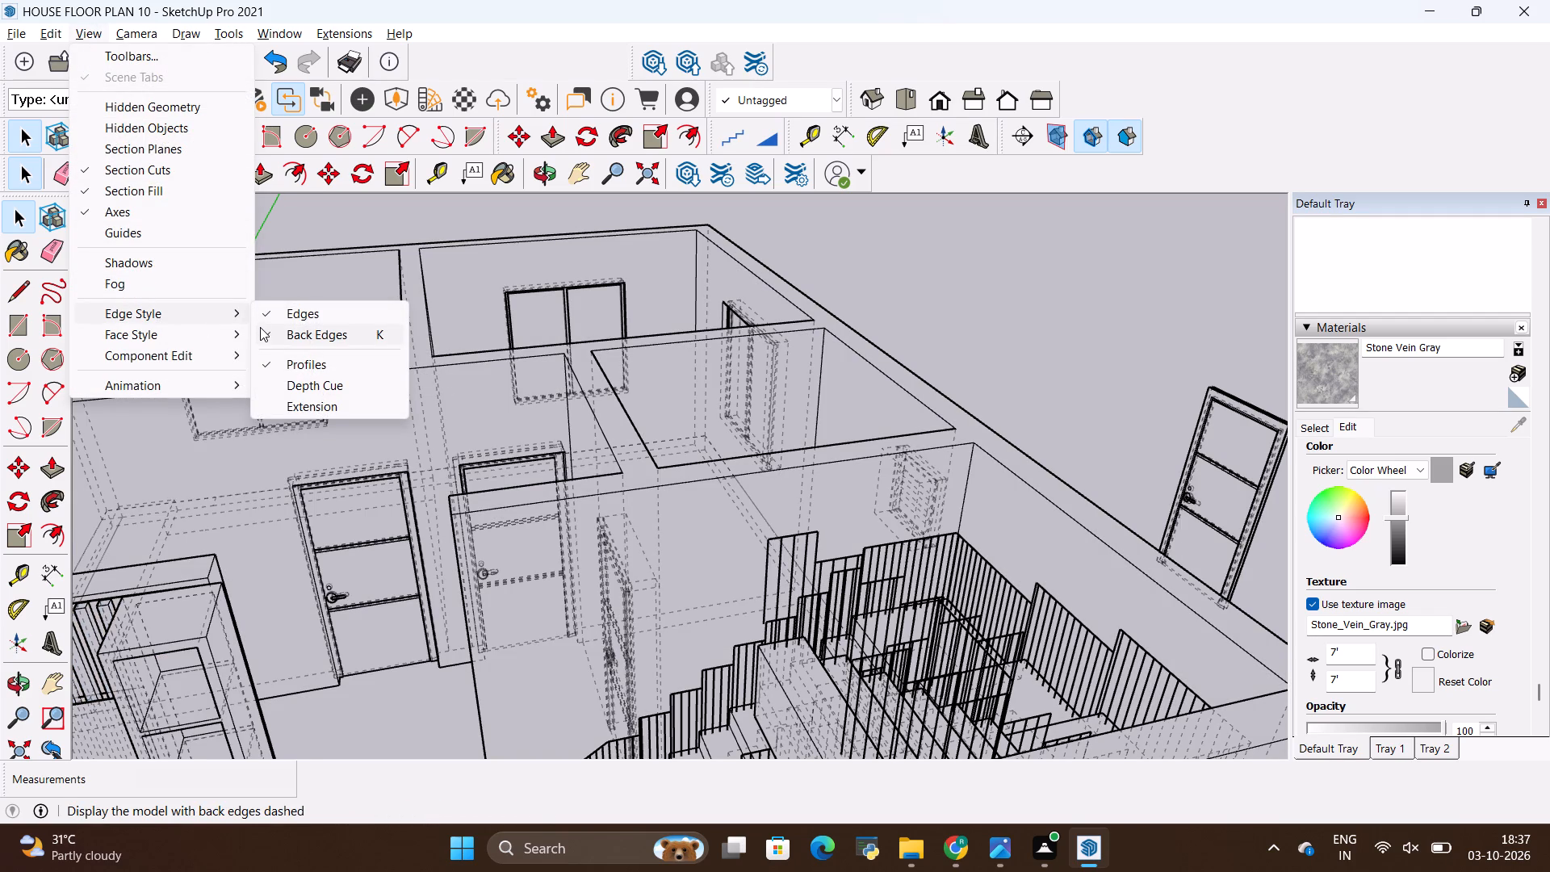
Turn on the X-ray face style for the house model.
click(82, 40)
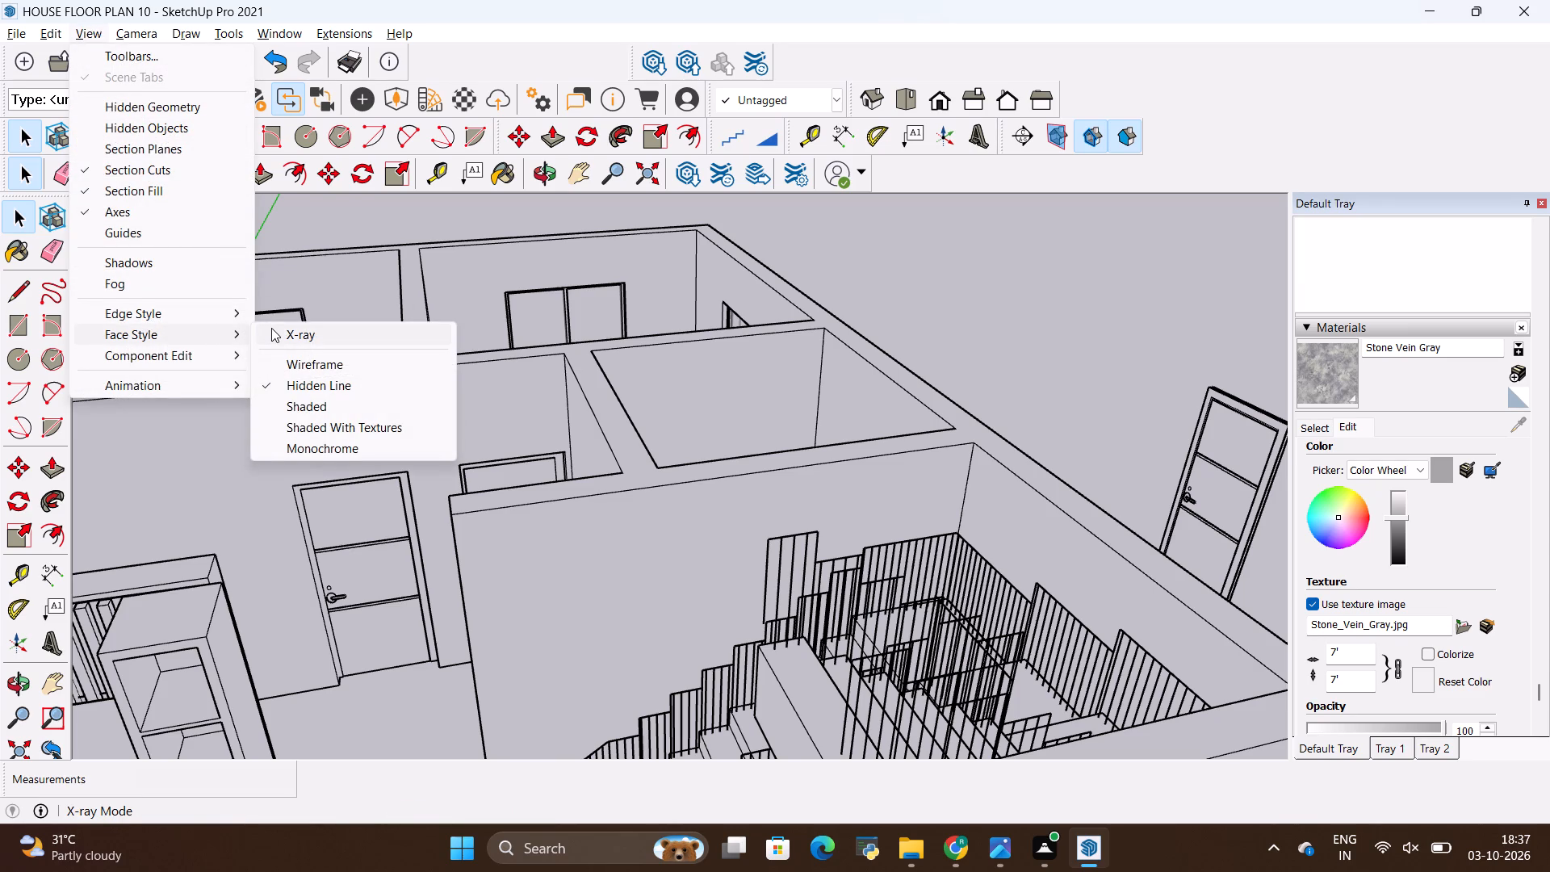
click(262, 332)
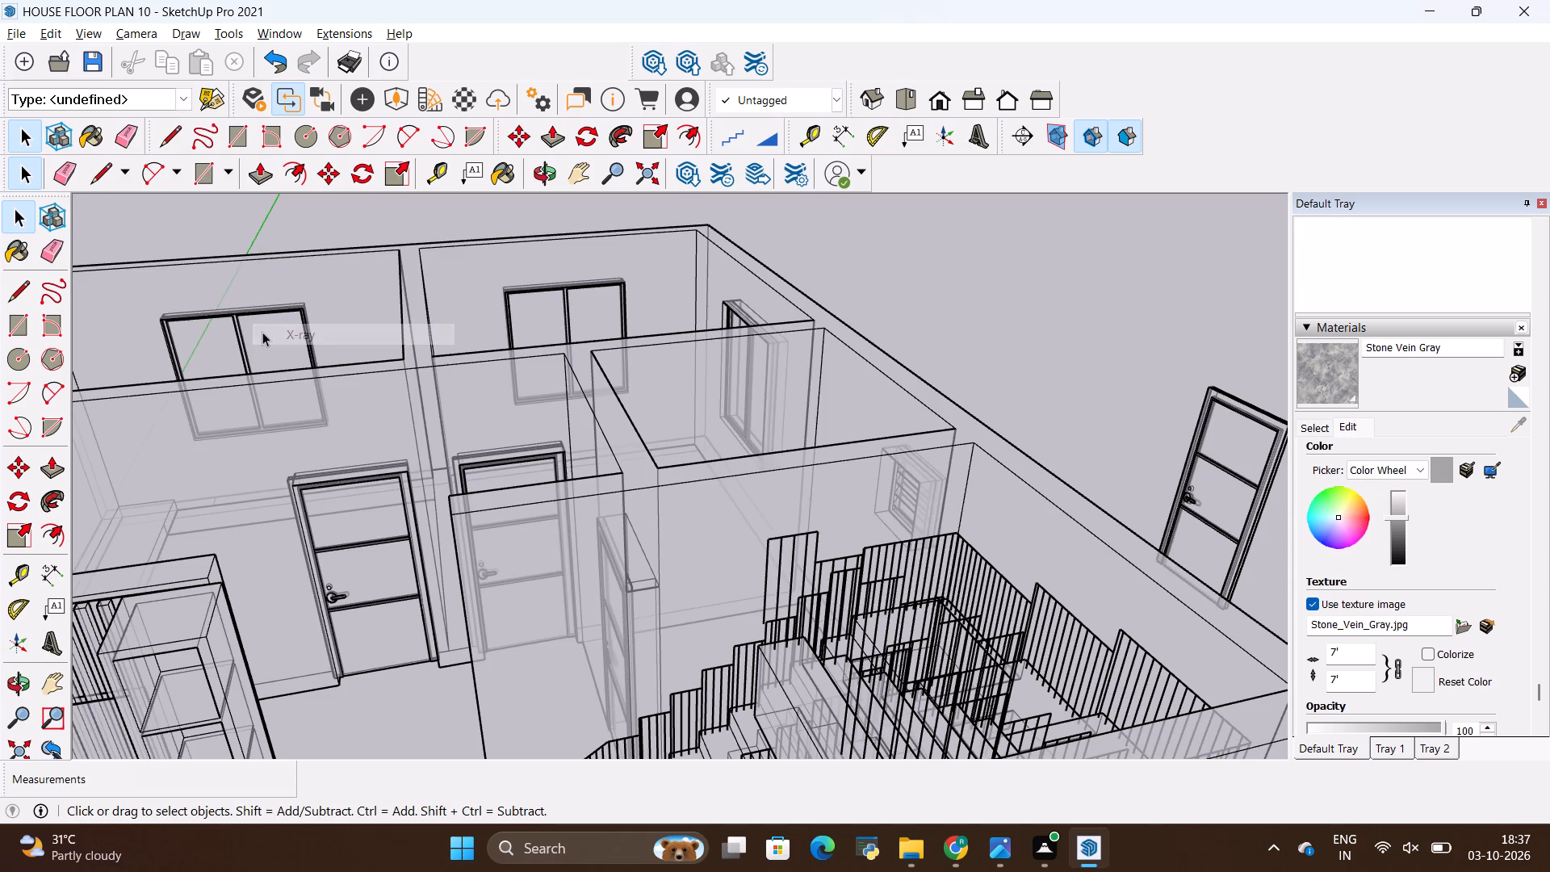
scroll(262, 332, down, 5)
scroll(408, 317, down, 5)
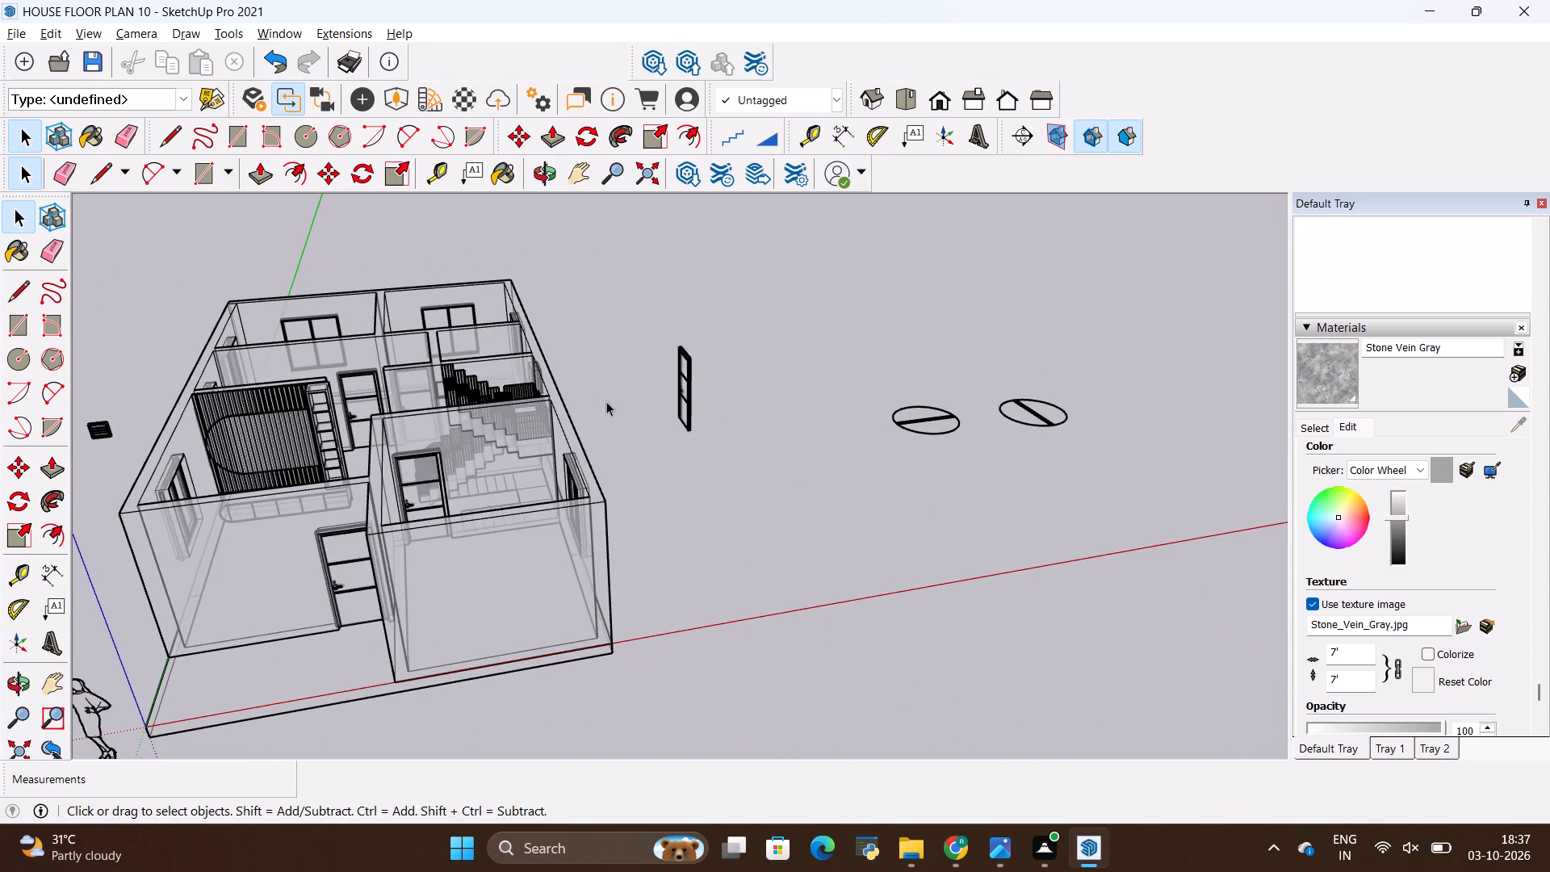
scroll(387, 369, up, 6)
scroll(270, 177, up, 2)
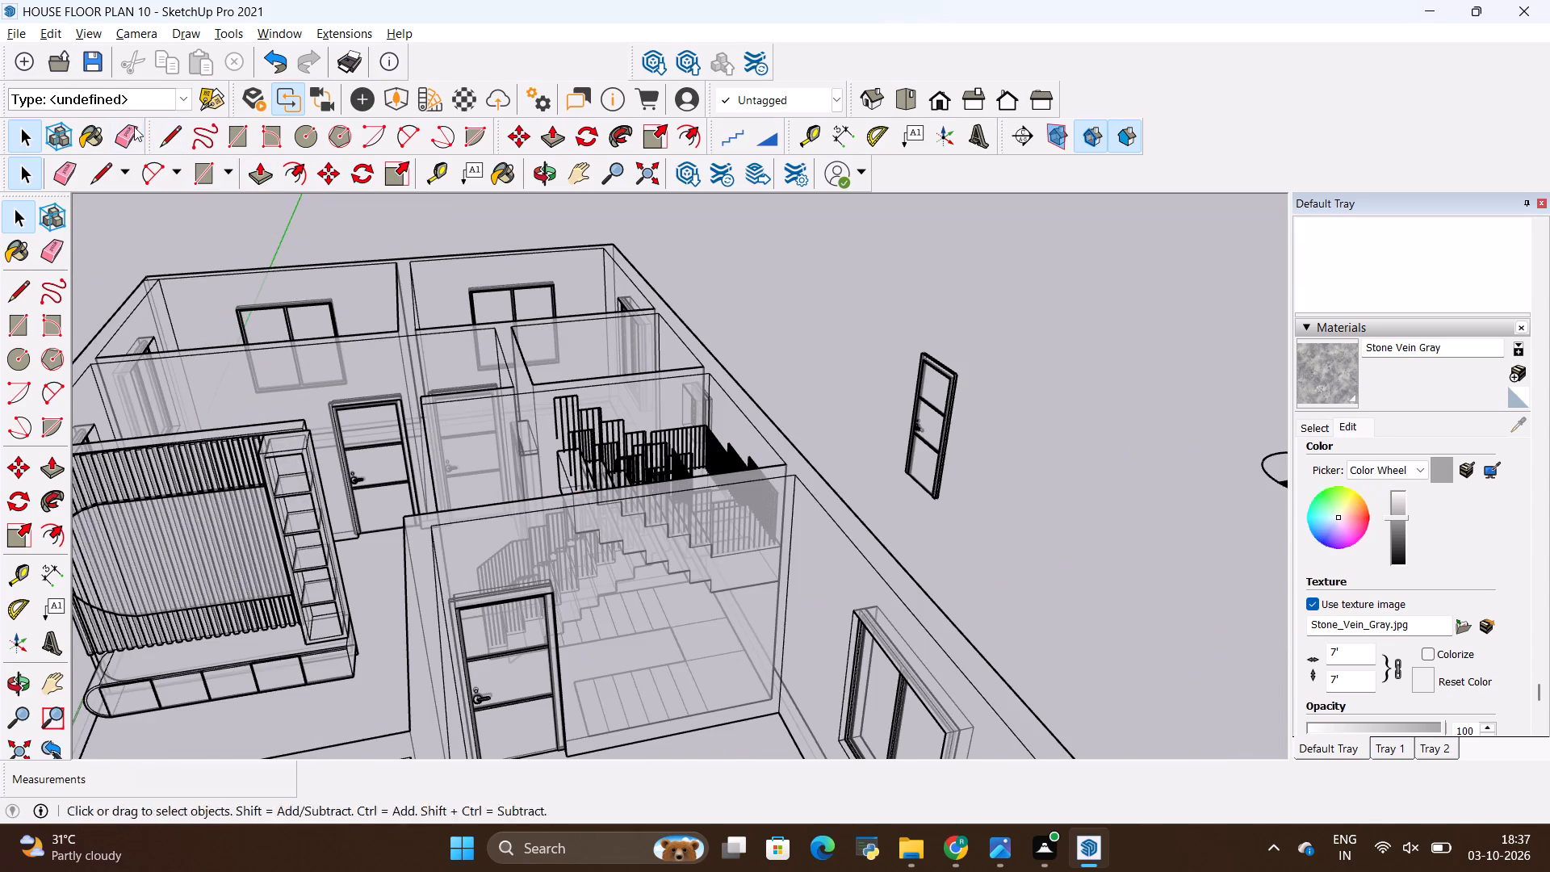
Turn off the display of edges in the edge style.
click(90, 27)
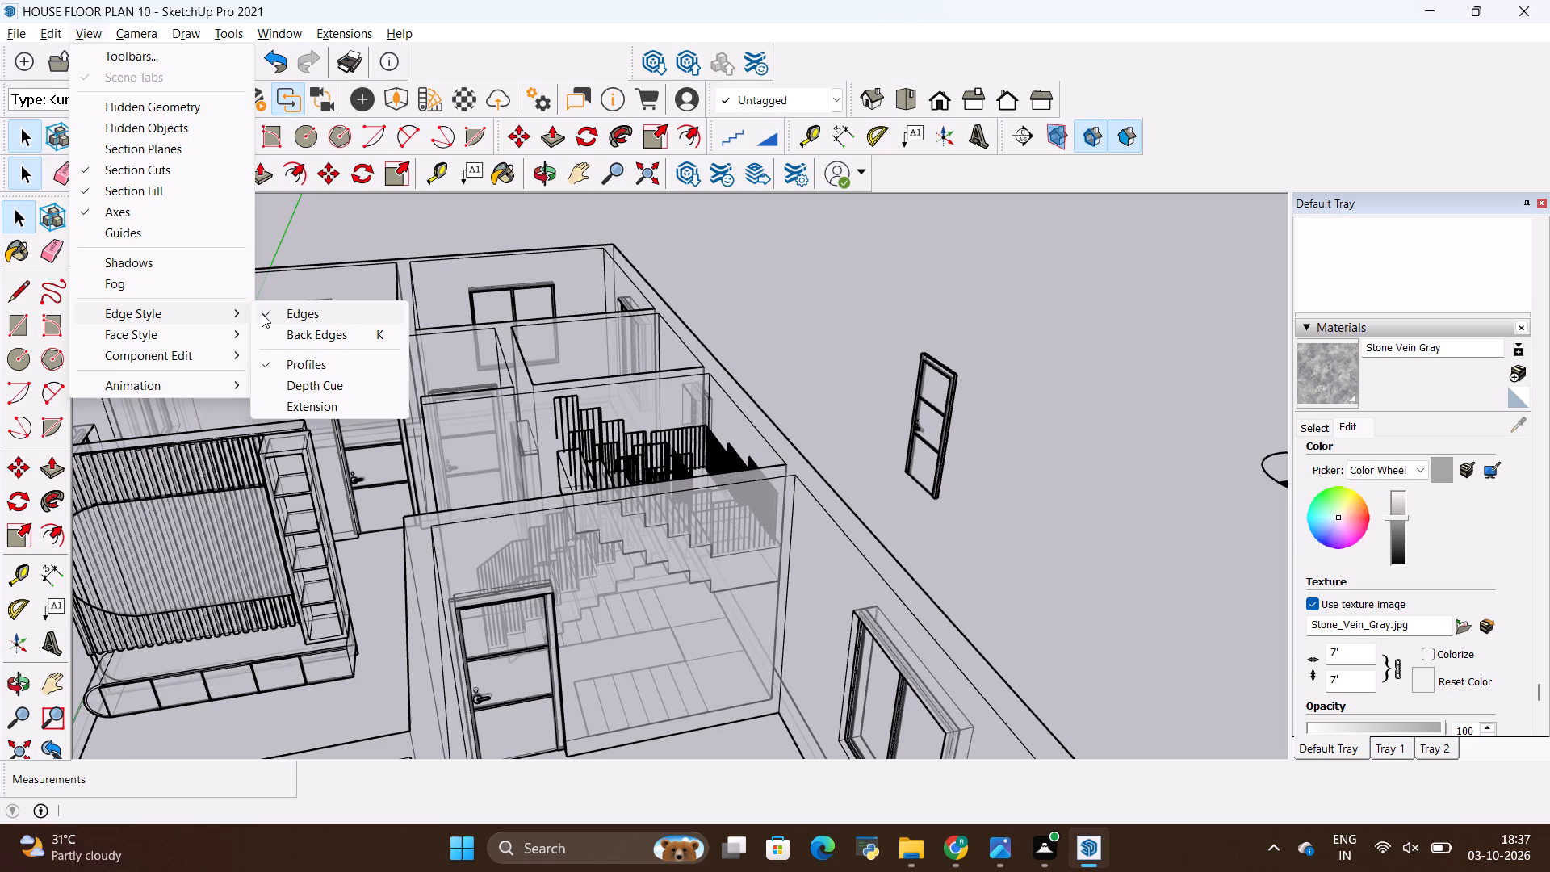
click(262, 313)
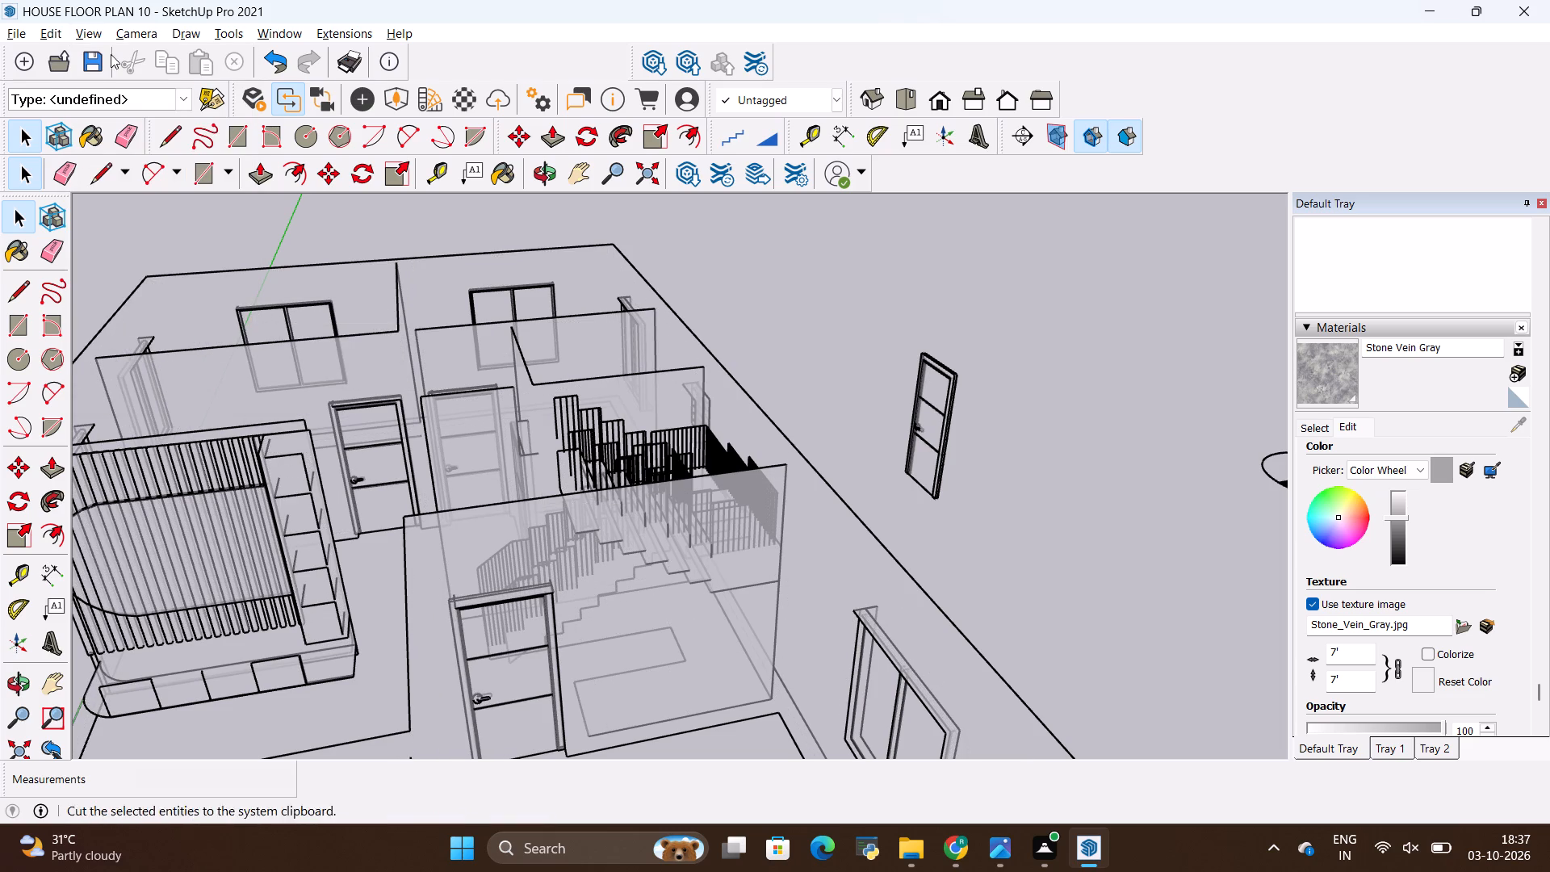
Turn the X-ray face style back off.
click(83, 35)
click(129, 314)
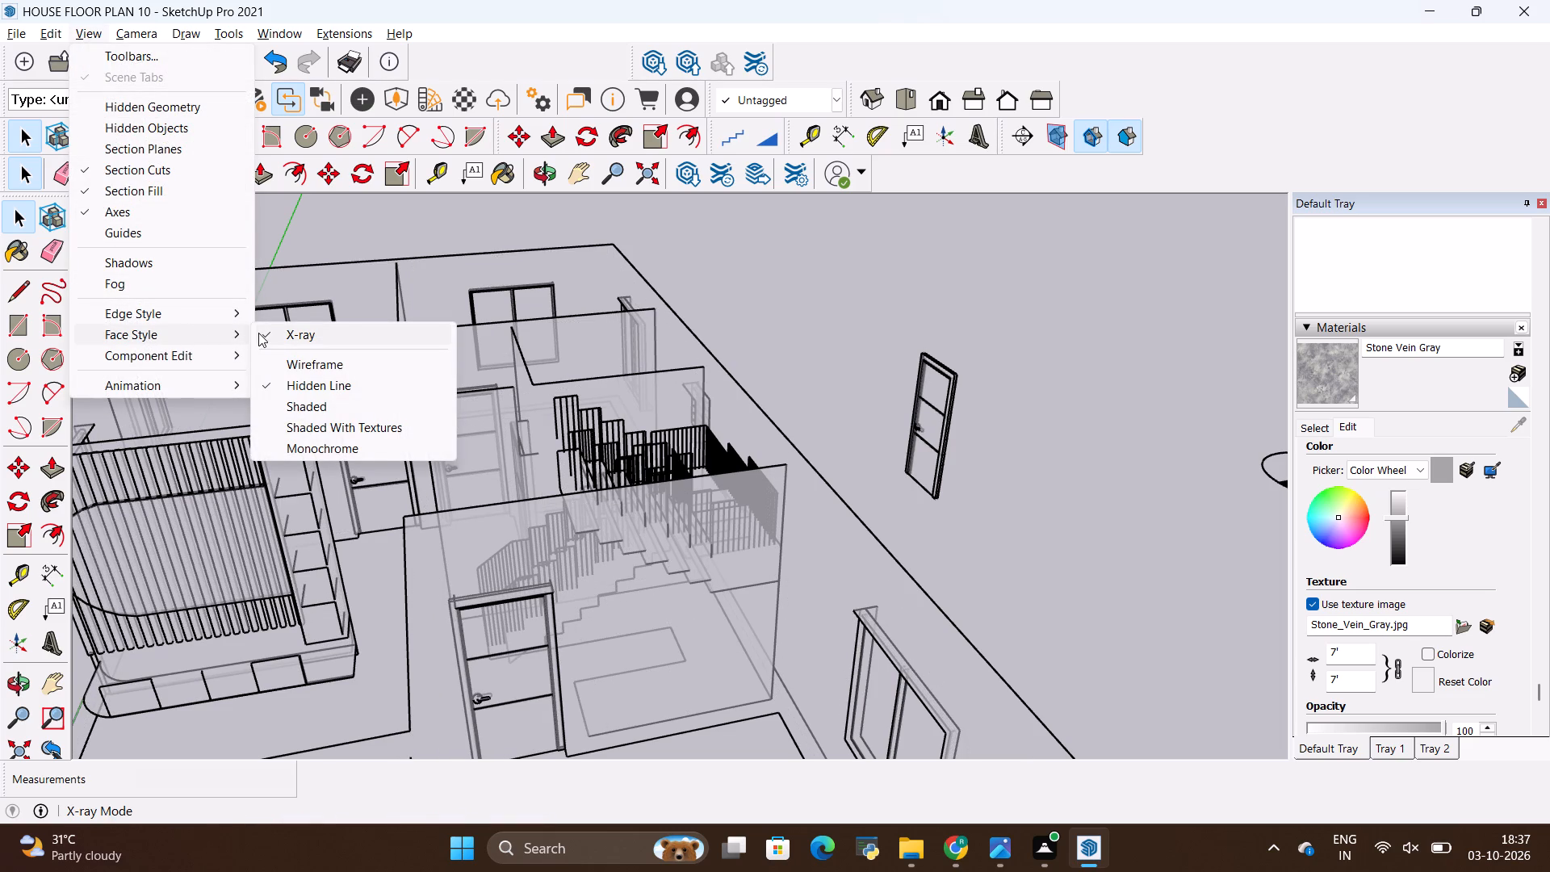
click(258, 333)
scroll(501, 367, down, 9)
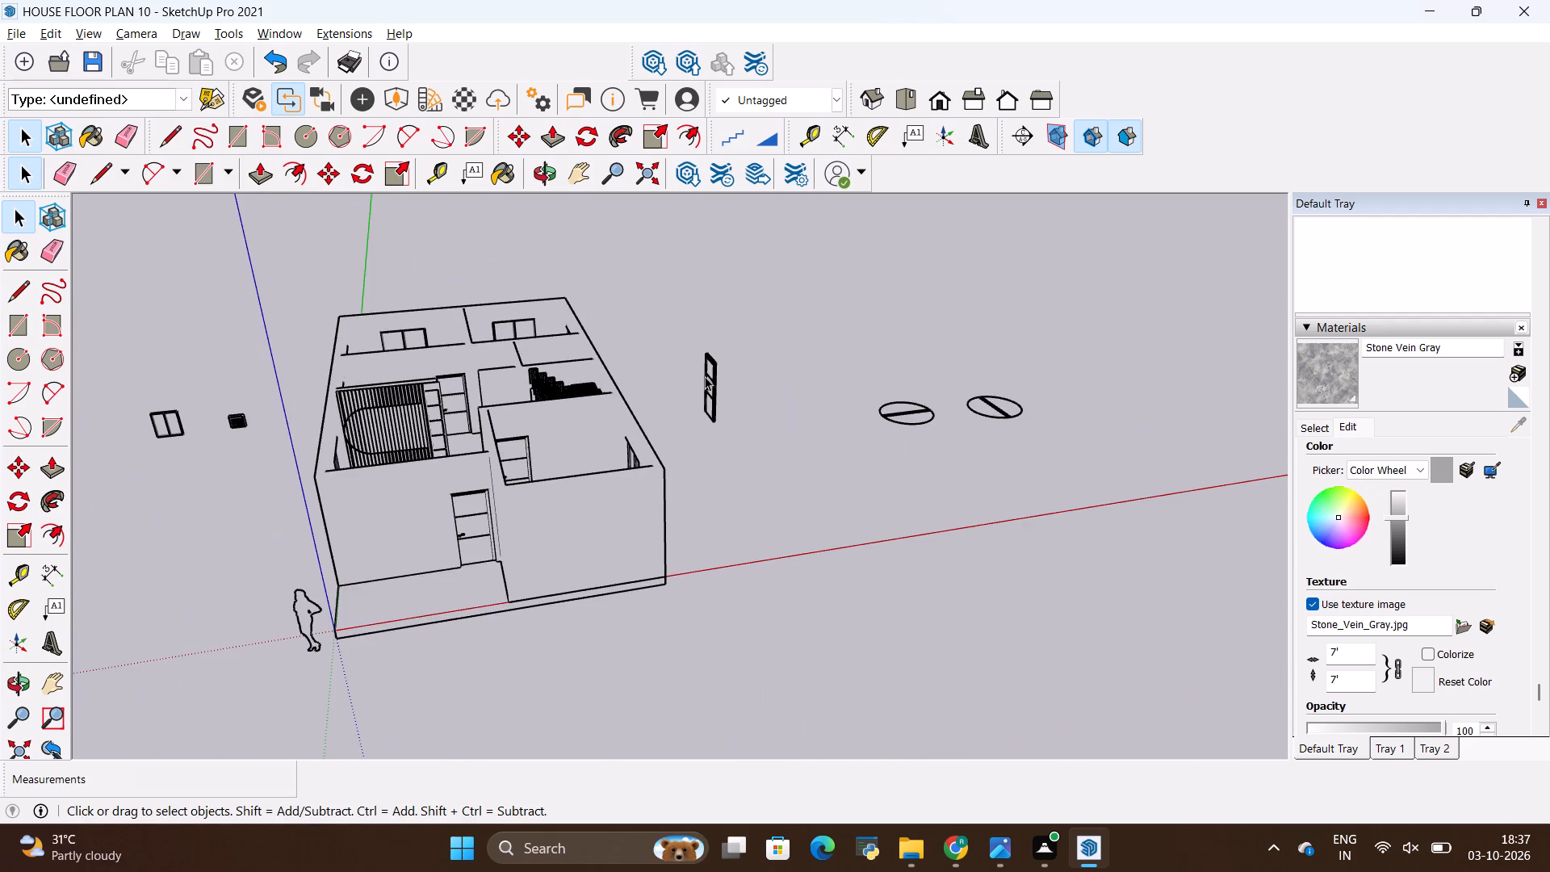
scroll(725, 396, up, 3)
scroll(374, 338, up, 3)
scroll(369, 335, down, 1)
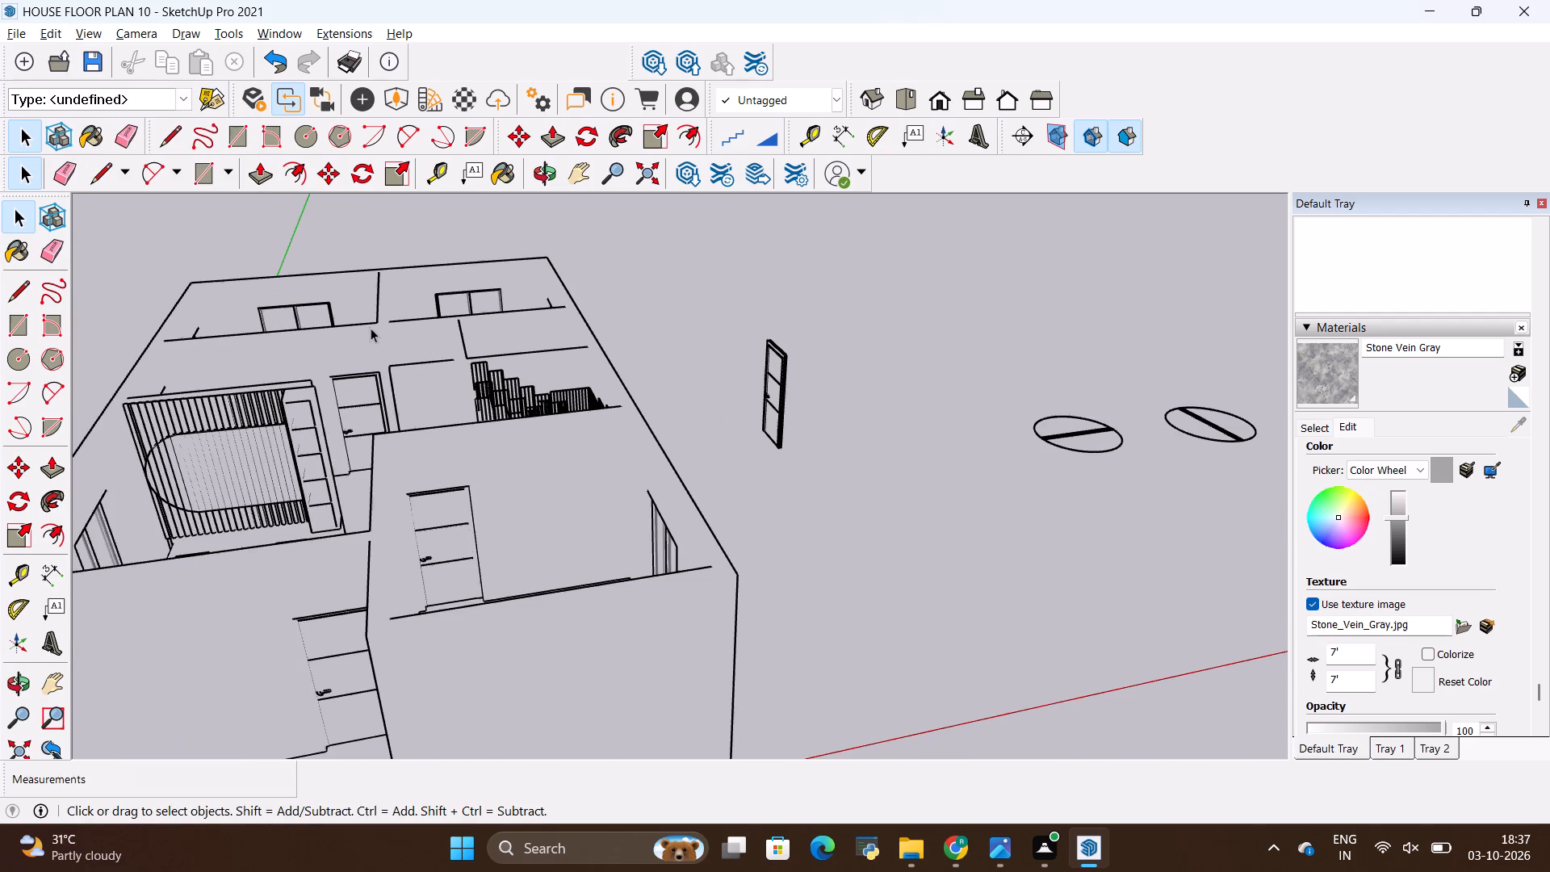
Set the face style to Shaded.
click(91, 29)
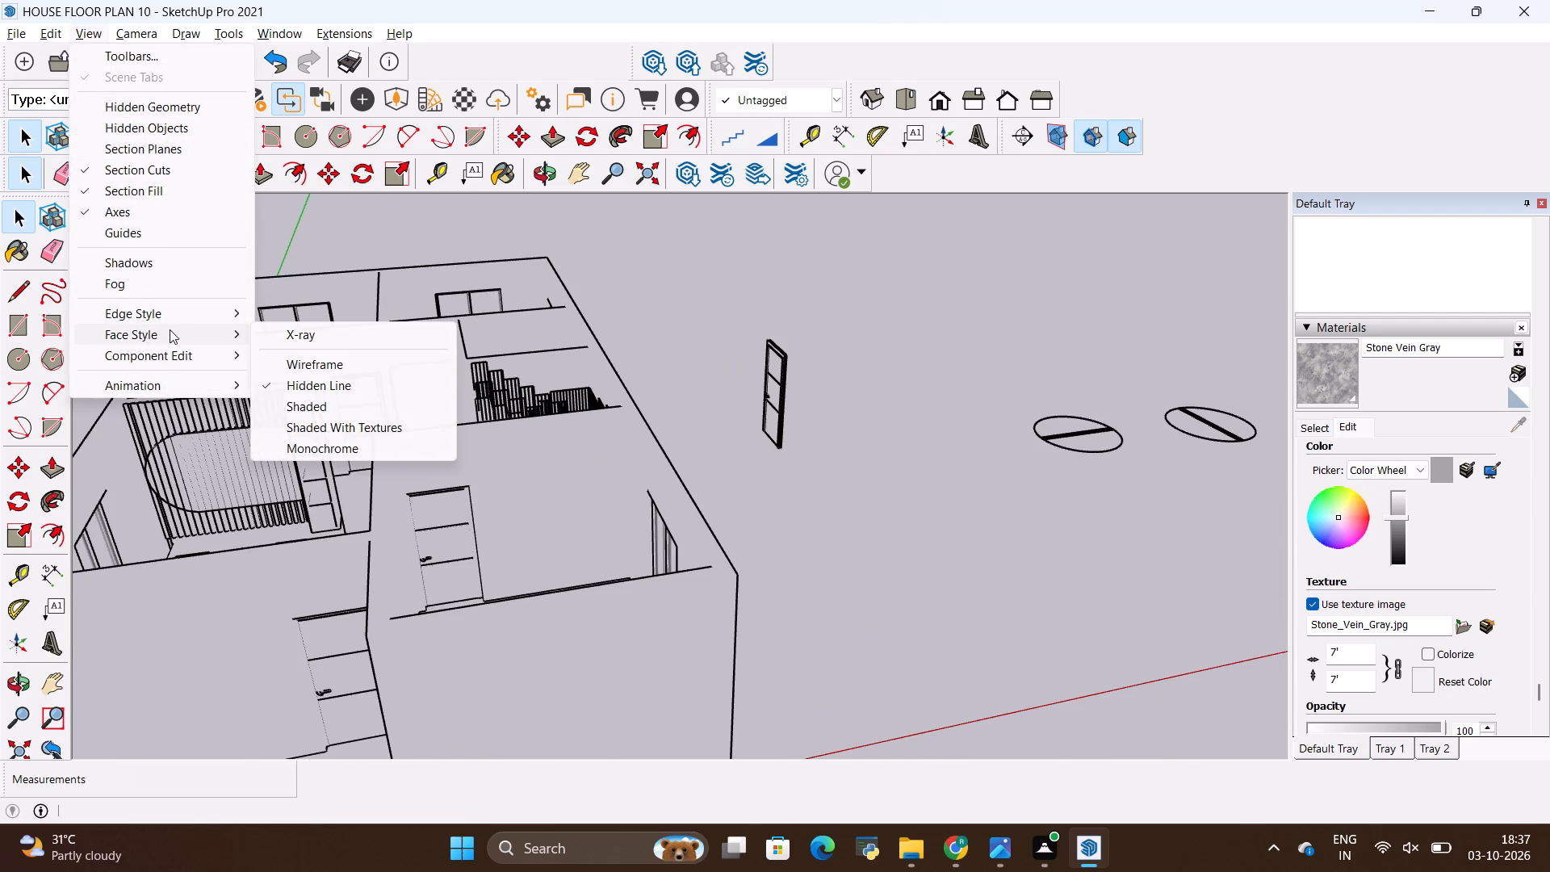
click(258, 400)
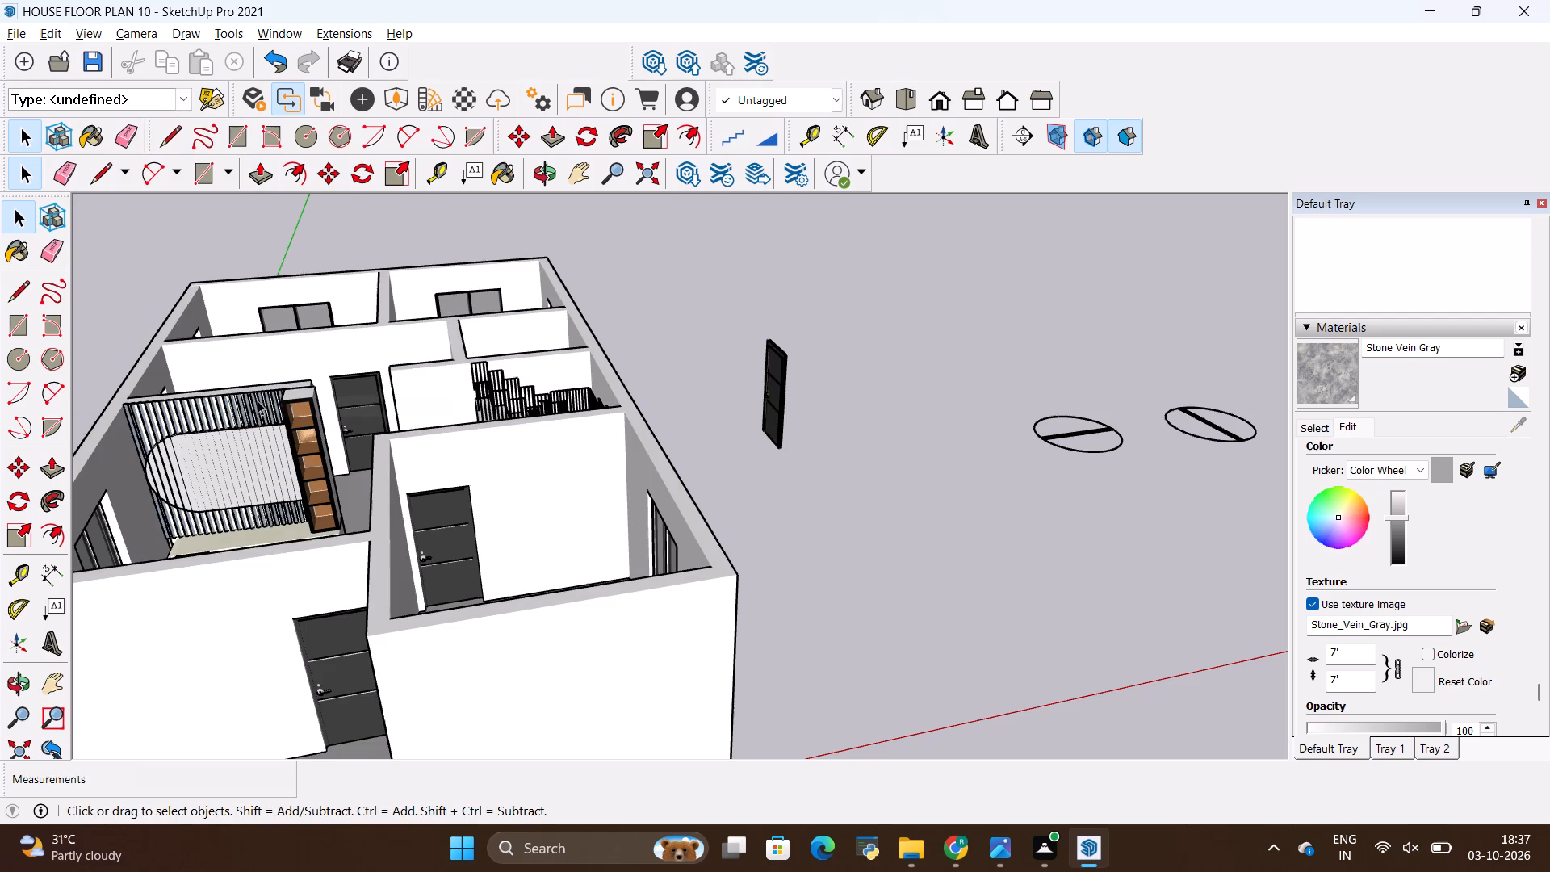
Examine the shaded house model's rooms, walls, doors and windows from several angles.
scroll(645, 461, down, 3)
middle_drag(417, 433, 725, 555)
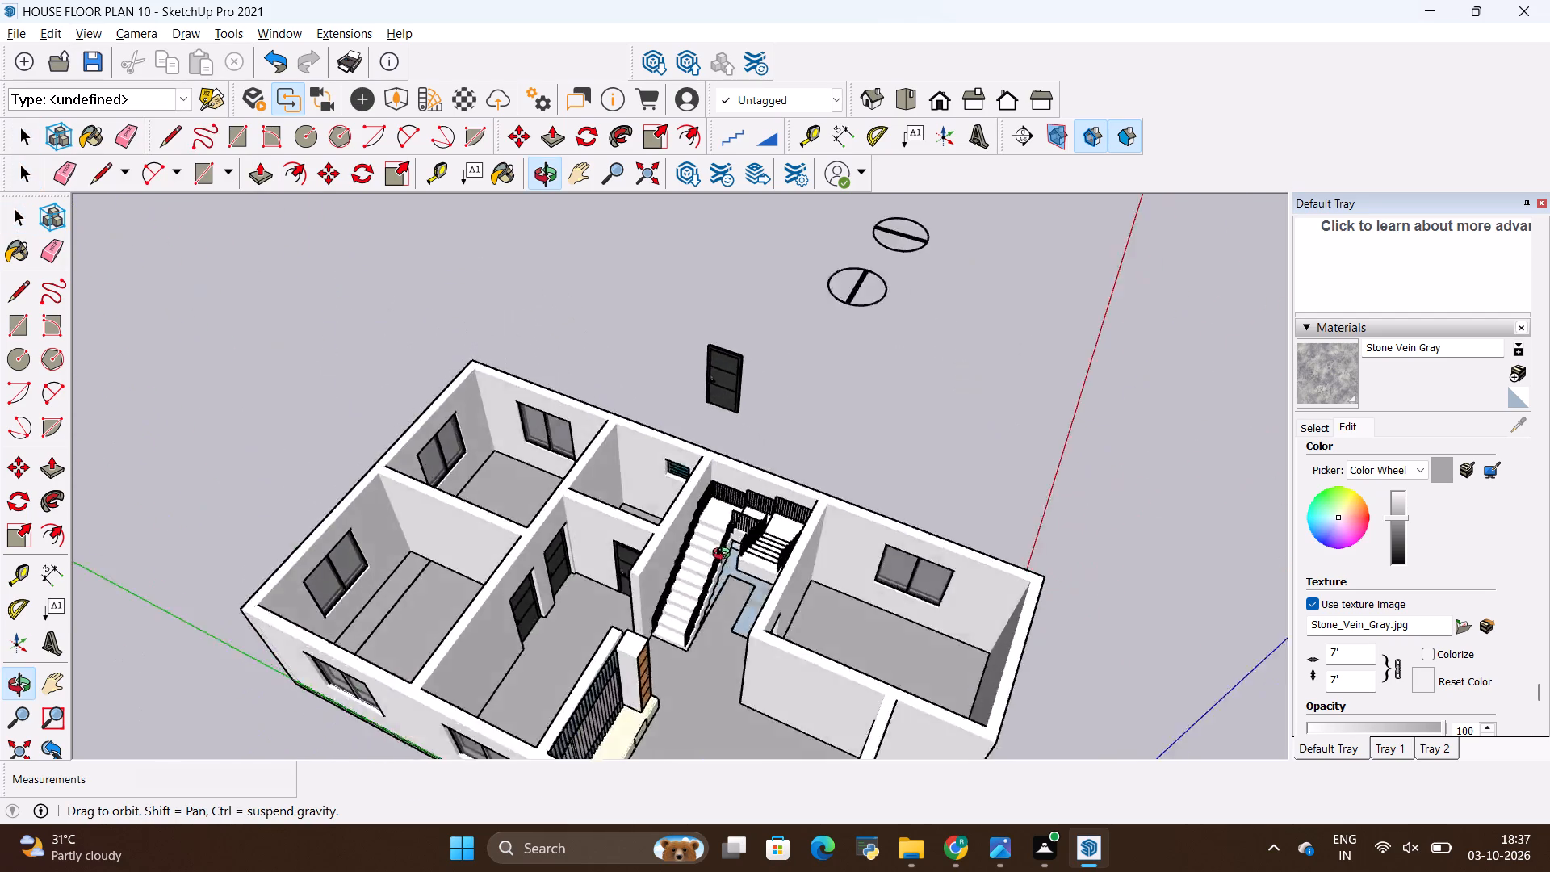
middle_drag(725, 555, 390, 430)
scroll(571, 309, up, 1)
scroll(640, 448, up, 3)
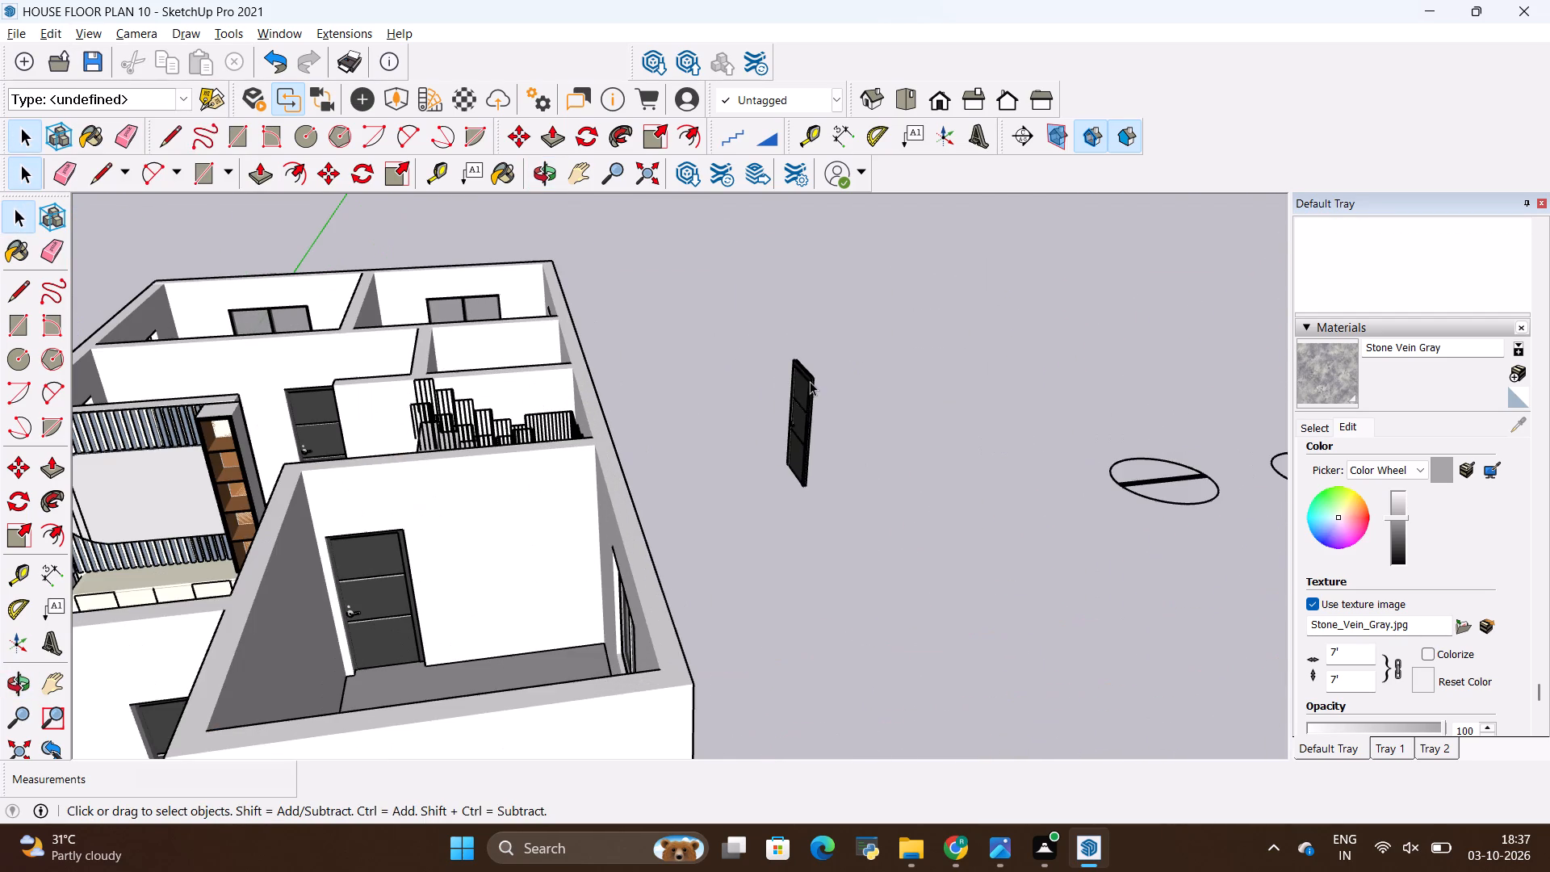
key(space)
click(699, 339)
scroll(899, 395, down, 5)
scroll(605, 442, up, 1)
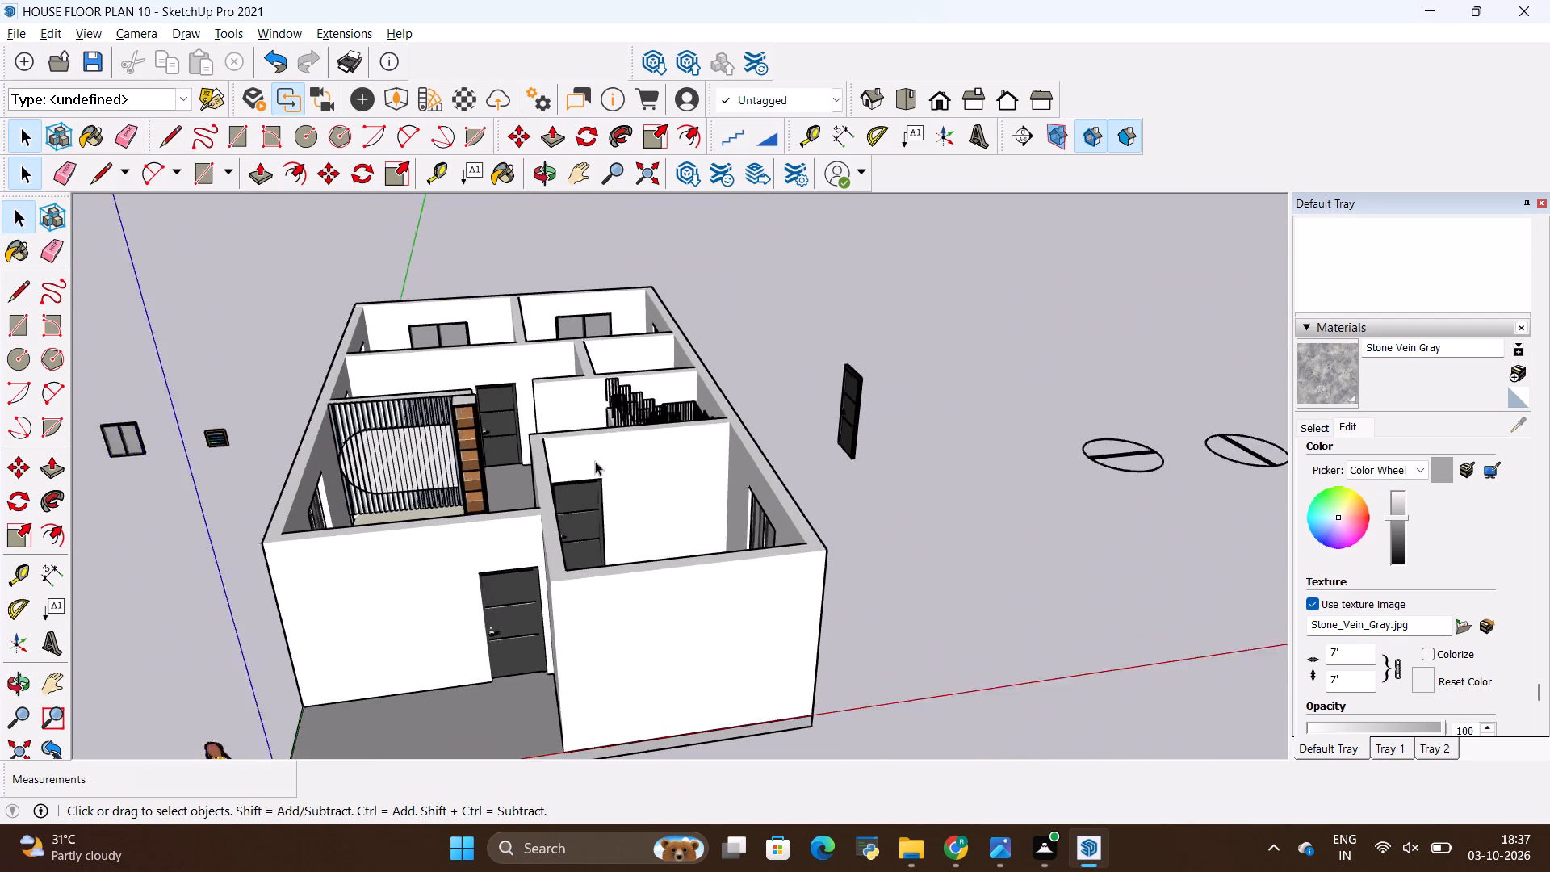
scroll(595, 461, up, 2)
scroll(514, 624, up, 4)
scroll(546, 470, down, 10)
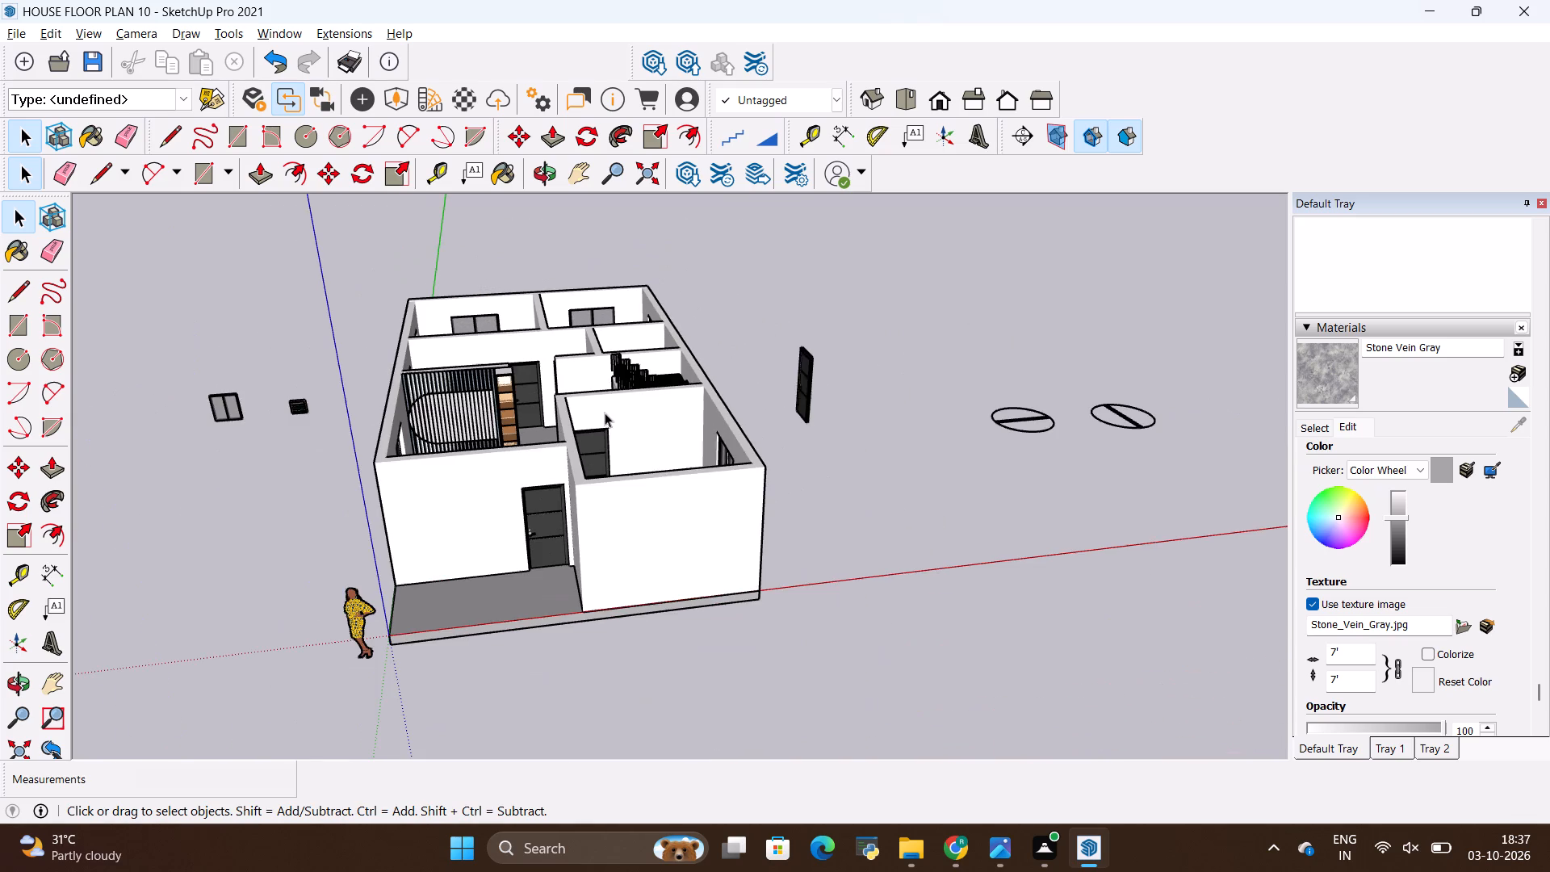
middle_drag(414, 468, 536, 548)
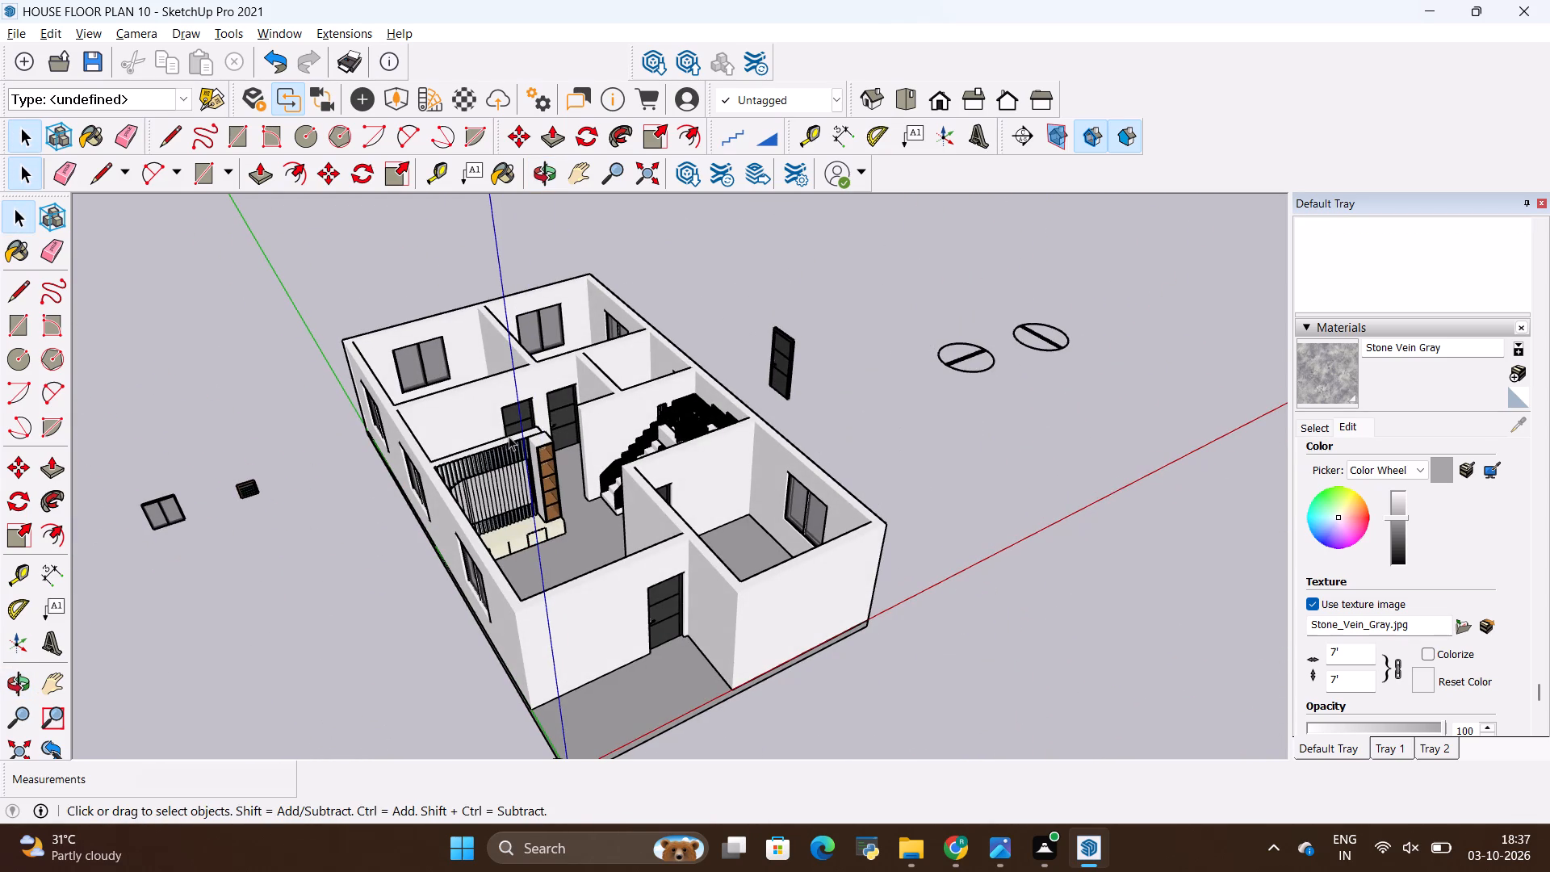
scroll(651, 568, up, 1)
middle_drag(651, 568, 355, 555)
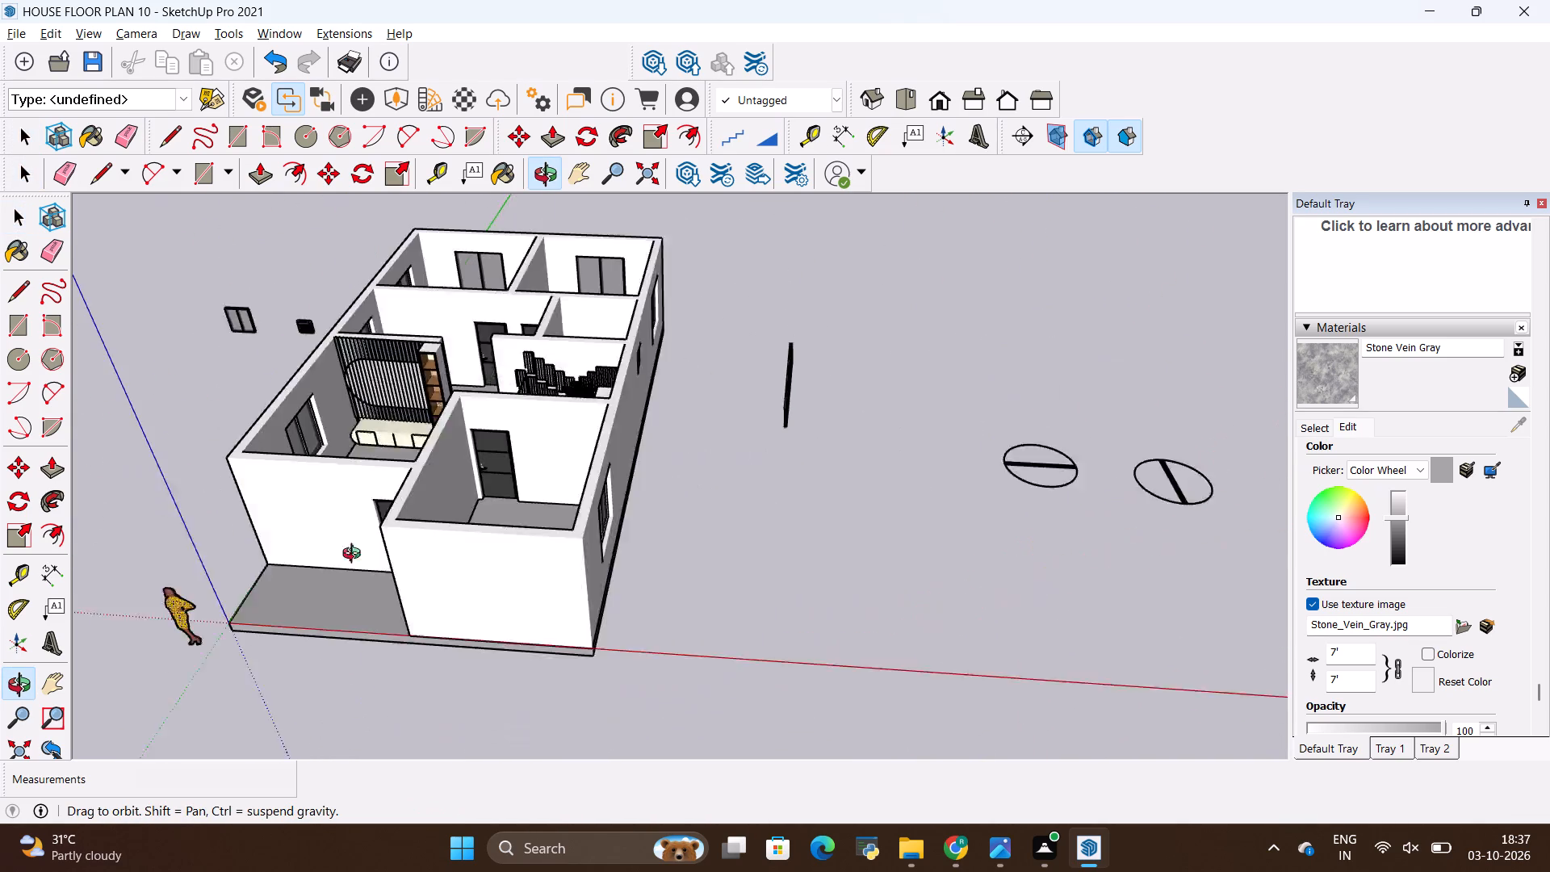
middle_drag(355, 555, 695, 498)
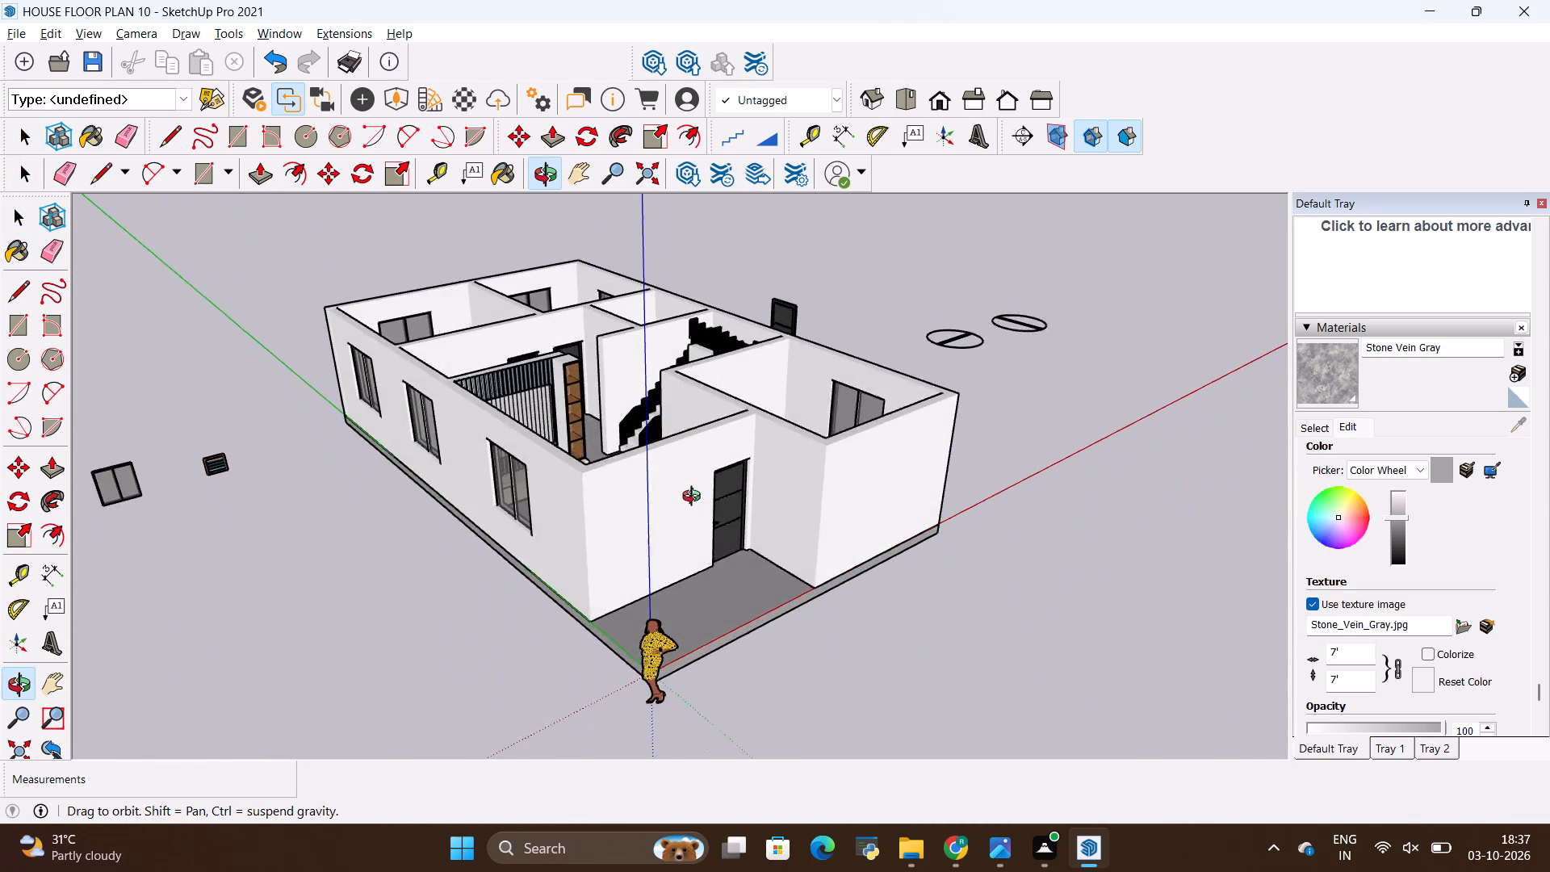
middle_drag(695, 498, 572, 589)
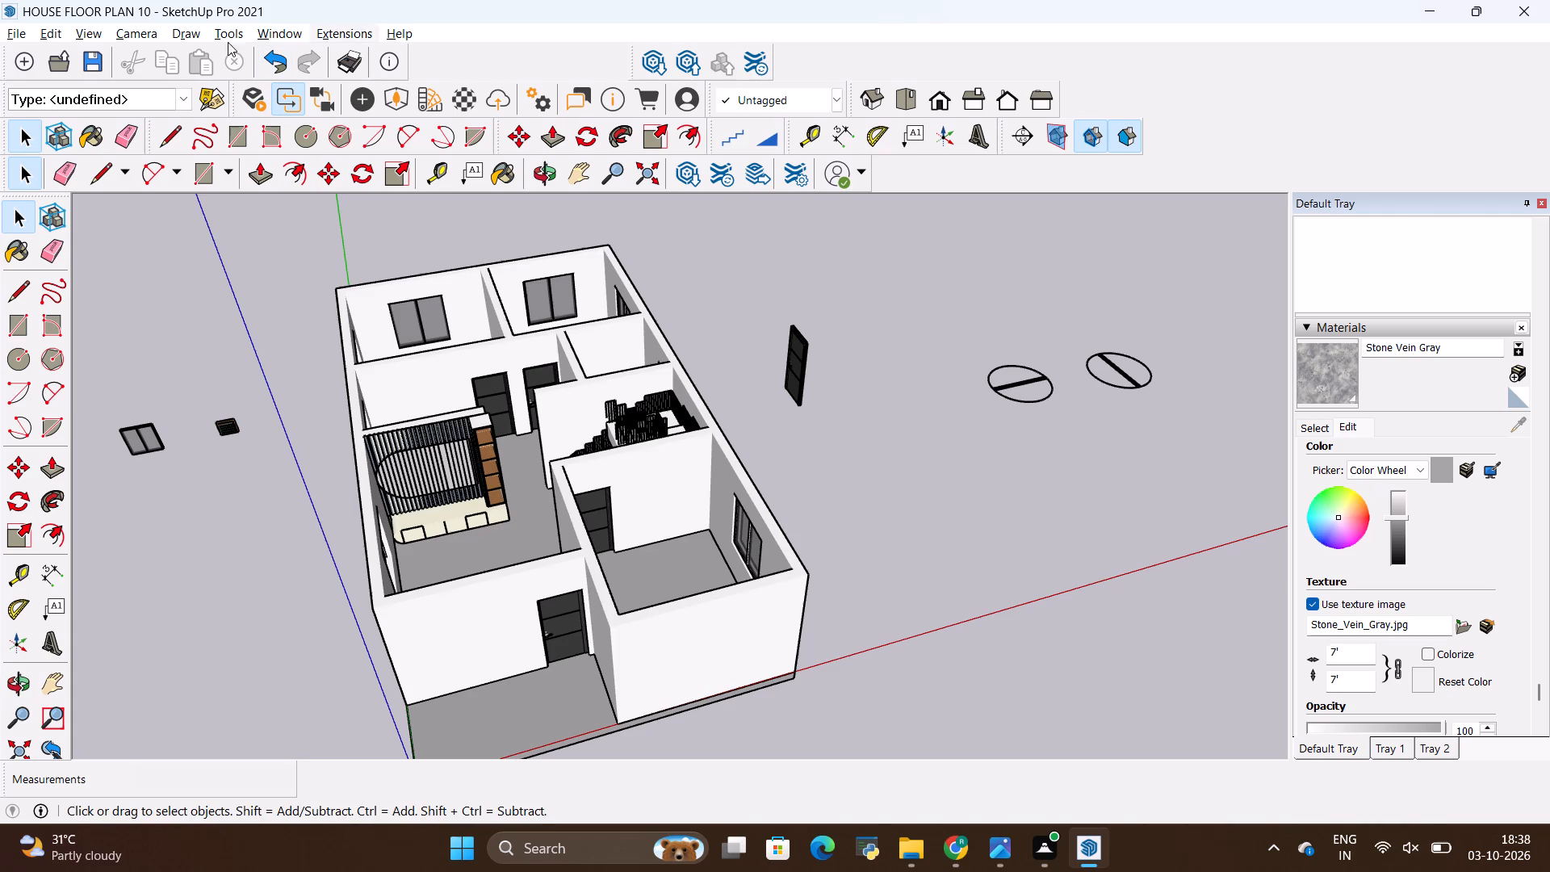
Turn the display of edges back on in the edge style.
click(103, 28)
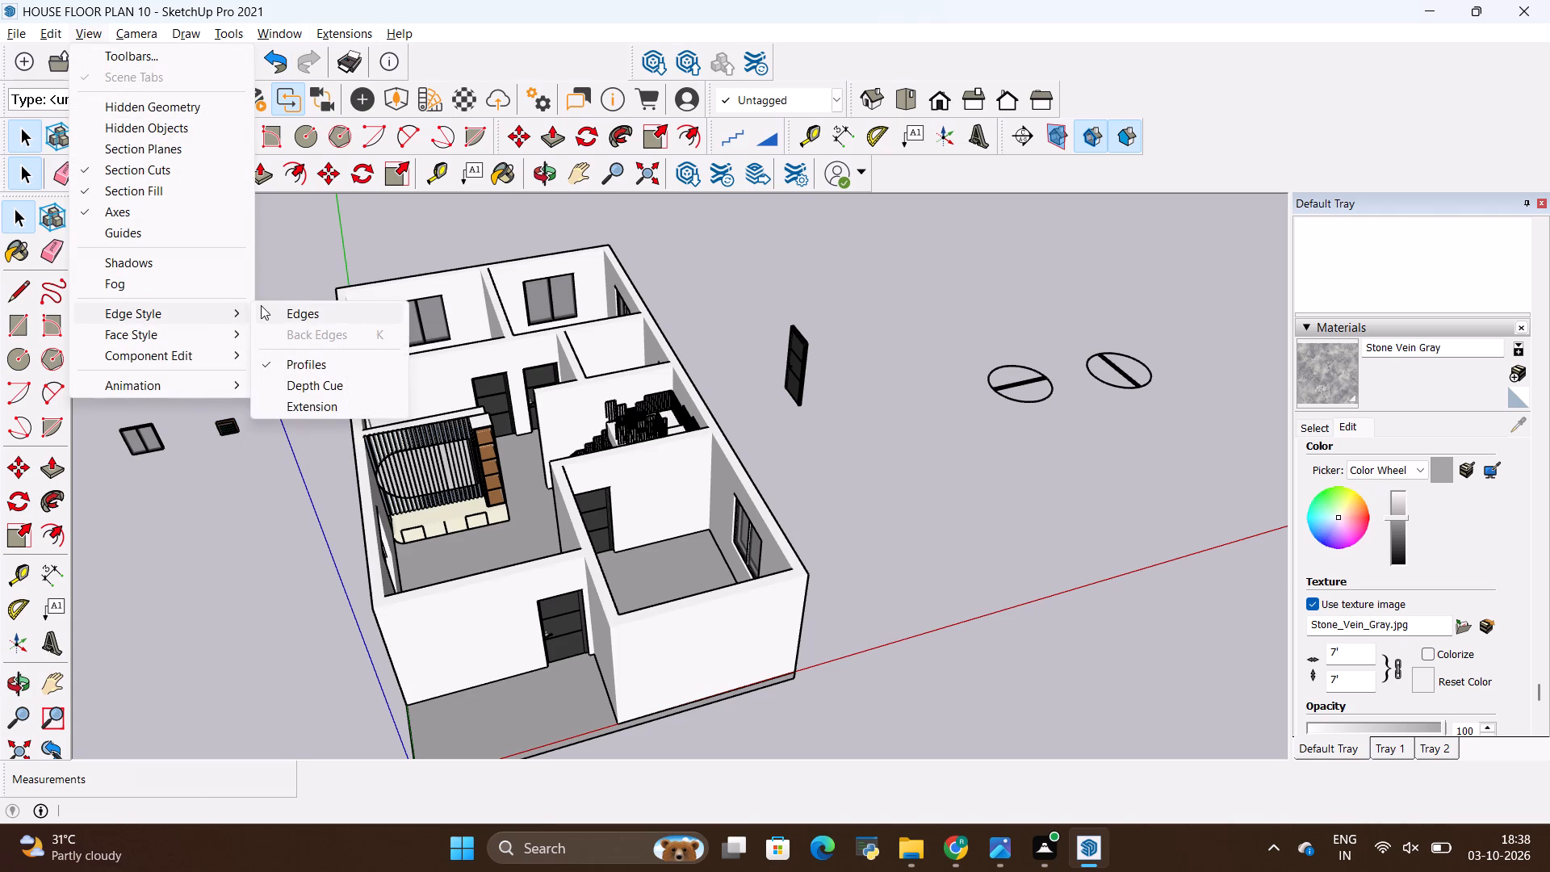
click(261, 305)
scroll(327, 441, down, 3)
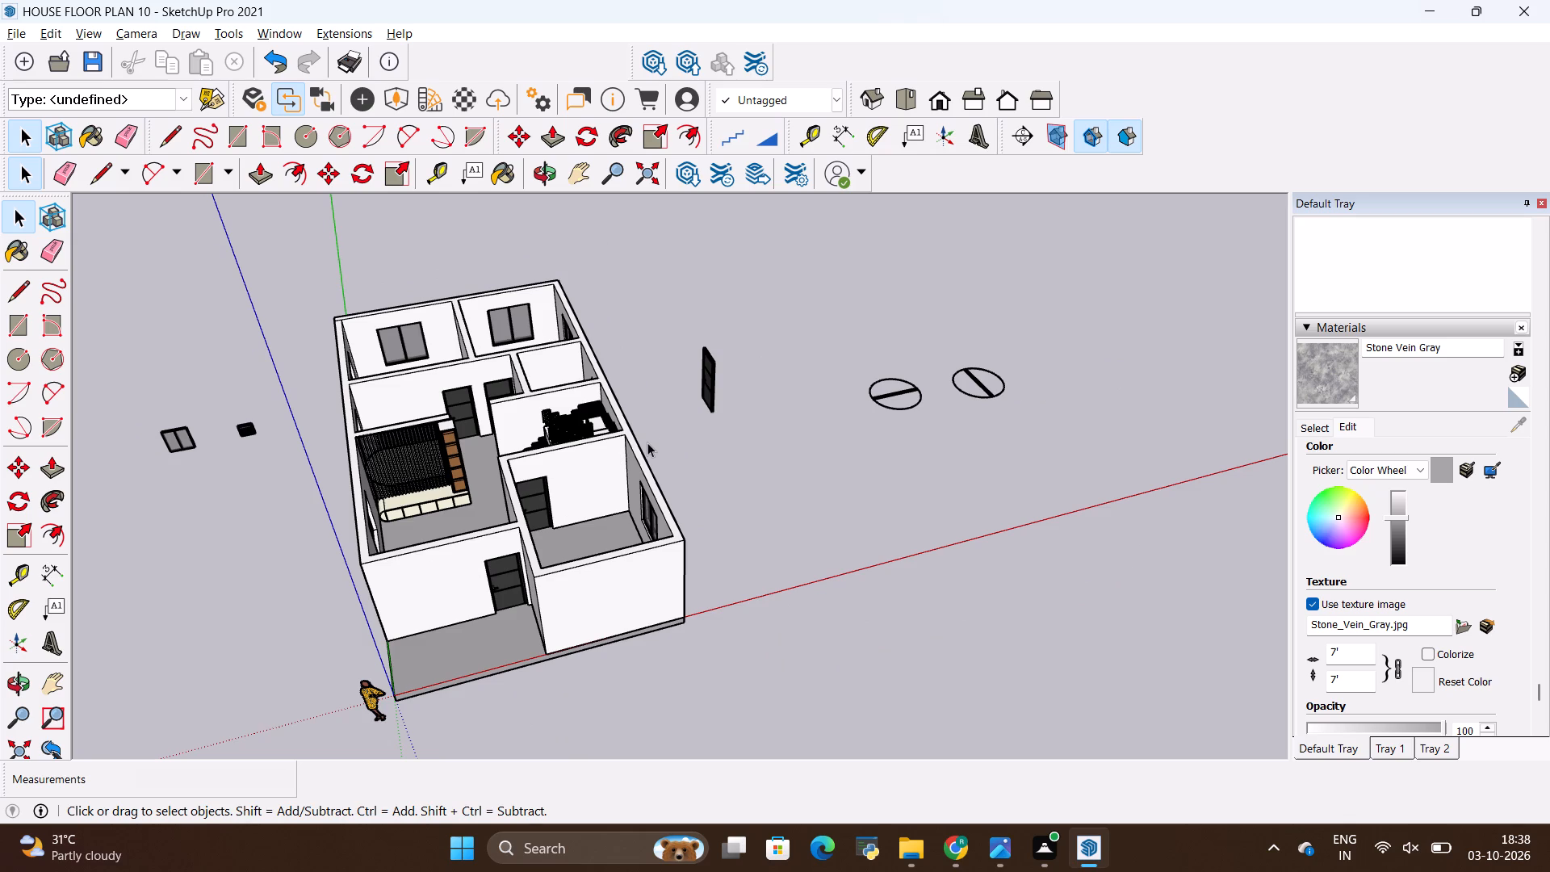
Examine the house layout from above and inspect the corner kitchen with its counter up close.
key(space)
click(657, 440)
click(675, 438)
middle_drag(620, 360, 341, 520)
scroll(542, 485, down, 5)
scroll(507, 192, up, 4)
scroll(466, 264, up, 4)
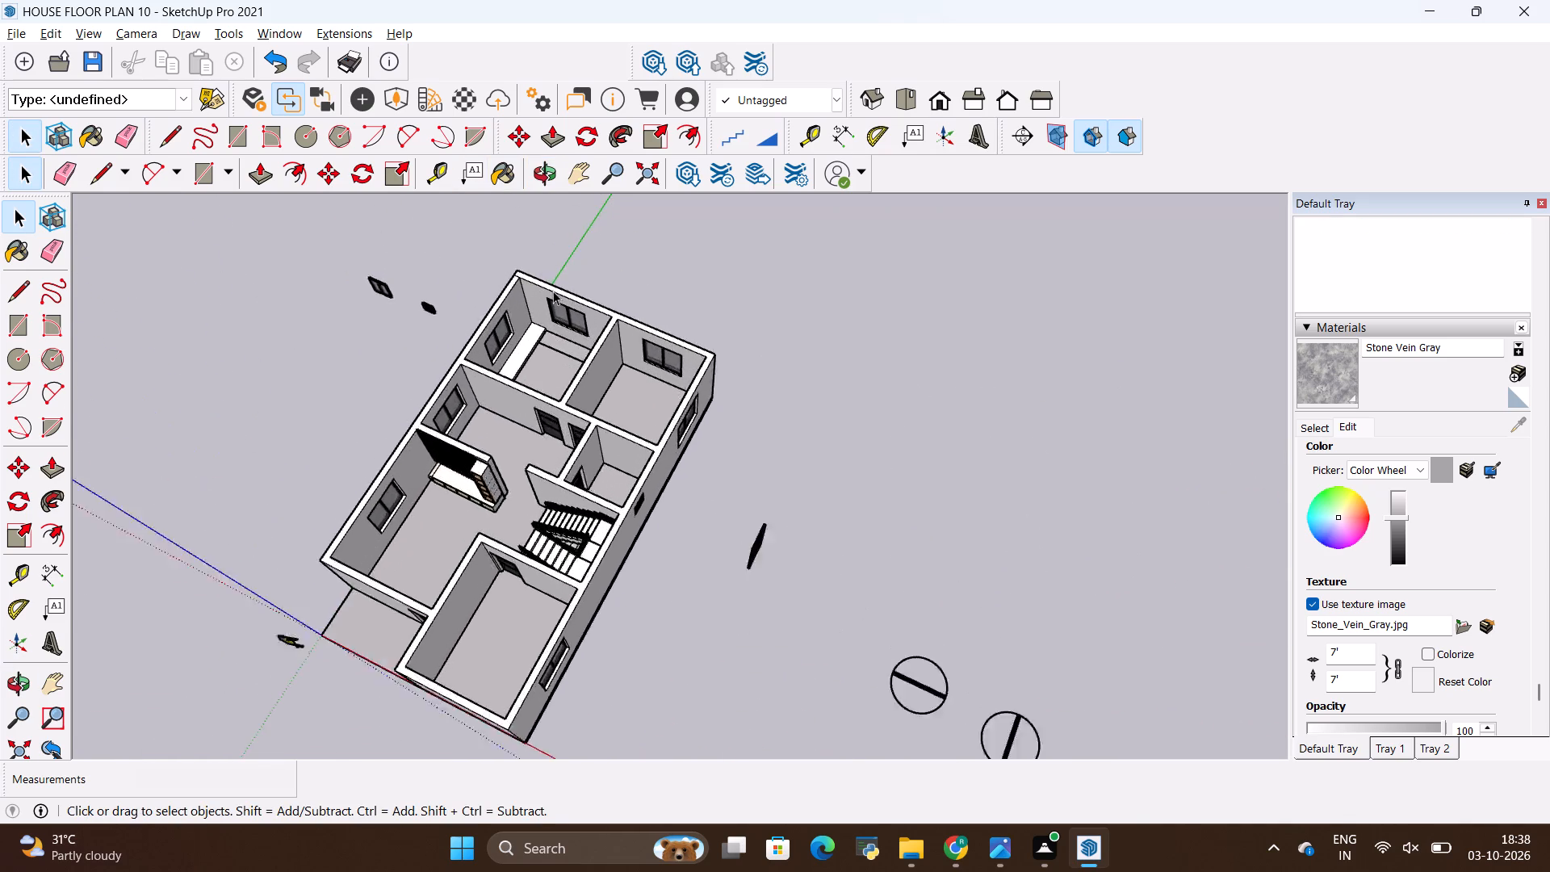
scroll(553, 291, up, 14)
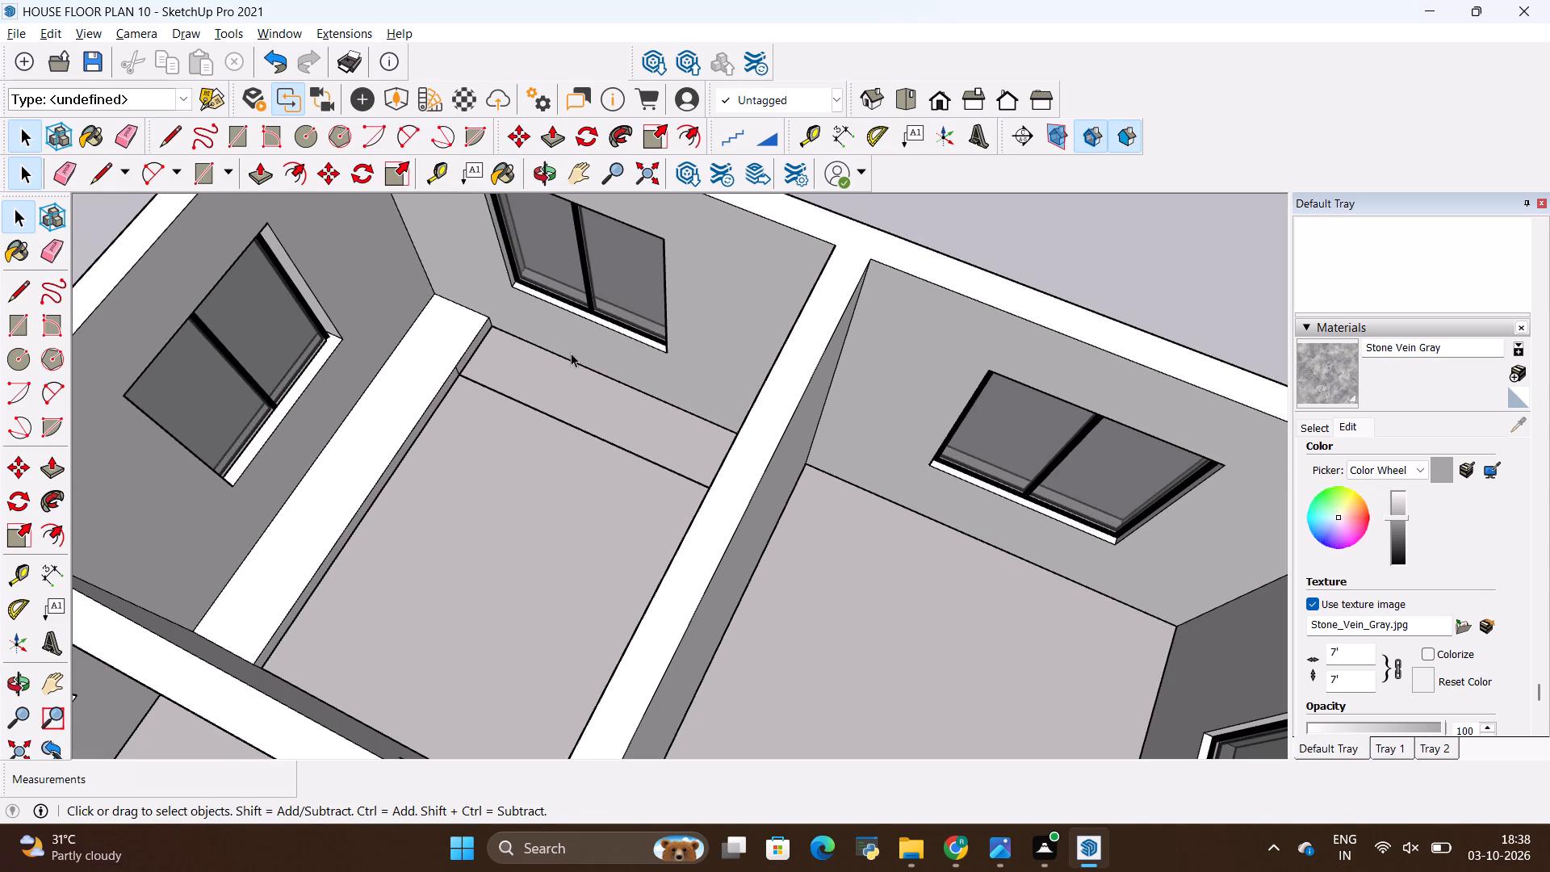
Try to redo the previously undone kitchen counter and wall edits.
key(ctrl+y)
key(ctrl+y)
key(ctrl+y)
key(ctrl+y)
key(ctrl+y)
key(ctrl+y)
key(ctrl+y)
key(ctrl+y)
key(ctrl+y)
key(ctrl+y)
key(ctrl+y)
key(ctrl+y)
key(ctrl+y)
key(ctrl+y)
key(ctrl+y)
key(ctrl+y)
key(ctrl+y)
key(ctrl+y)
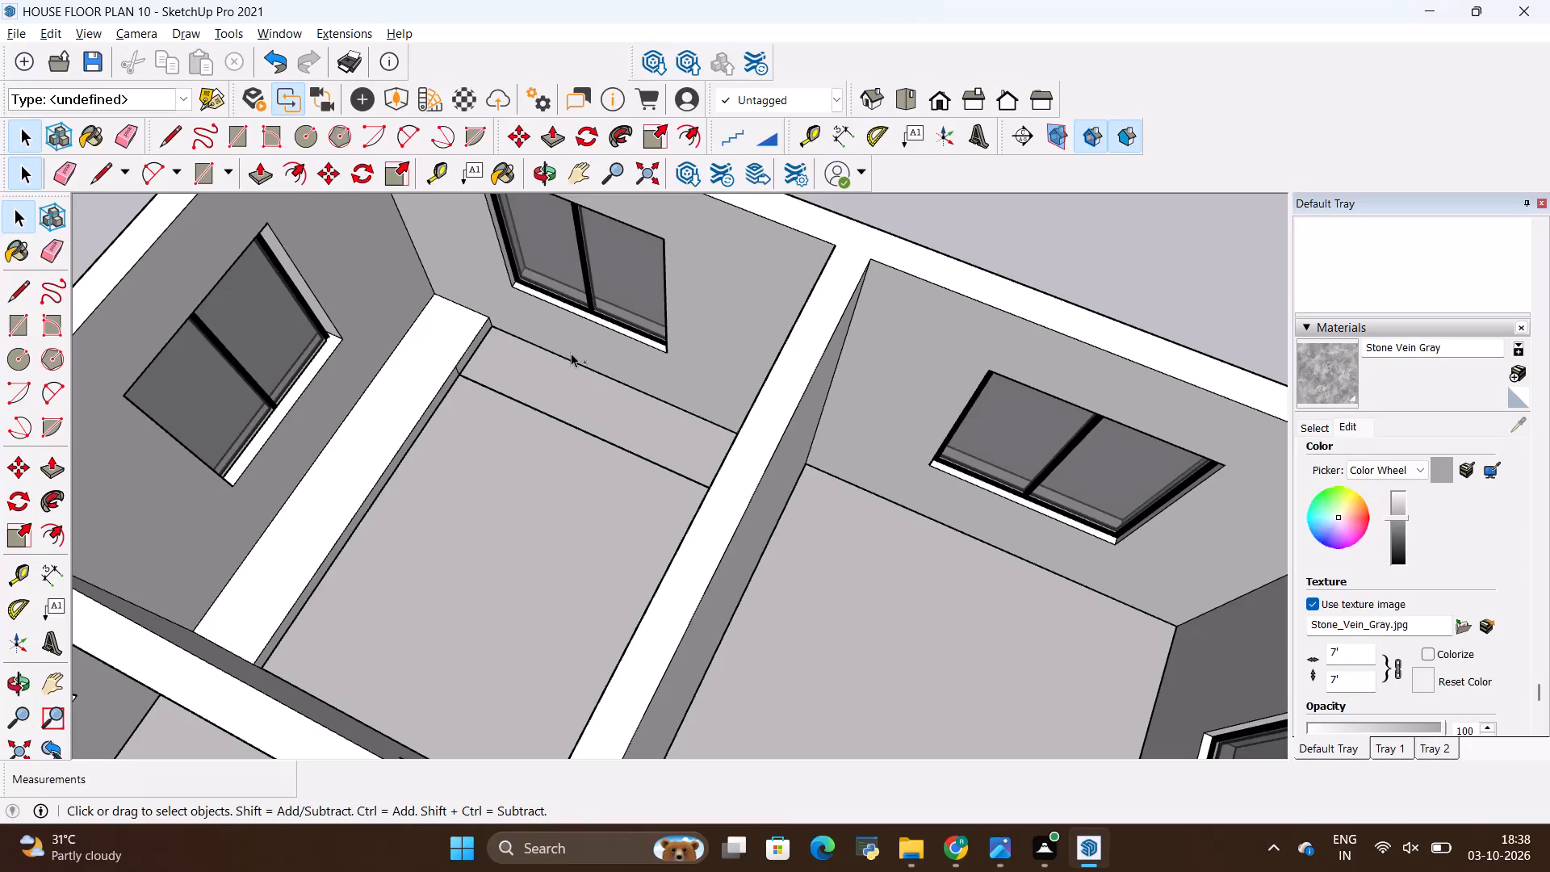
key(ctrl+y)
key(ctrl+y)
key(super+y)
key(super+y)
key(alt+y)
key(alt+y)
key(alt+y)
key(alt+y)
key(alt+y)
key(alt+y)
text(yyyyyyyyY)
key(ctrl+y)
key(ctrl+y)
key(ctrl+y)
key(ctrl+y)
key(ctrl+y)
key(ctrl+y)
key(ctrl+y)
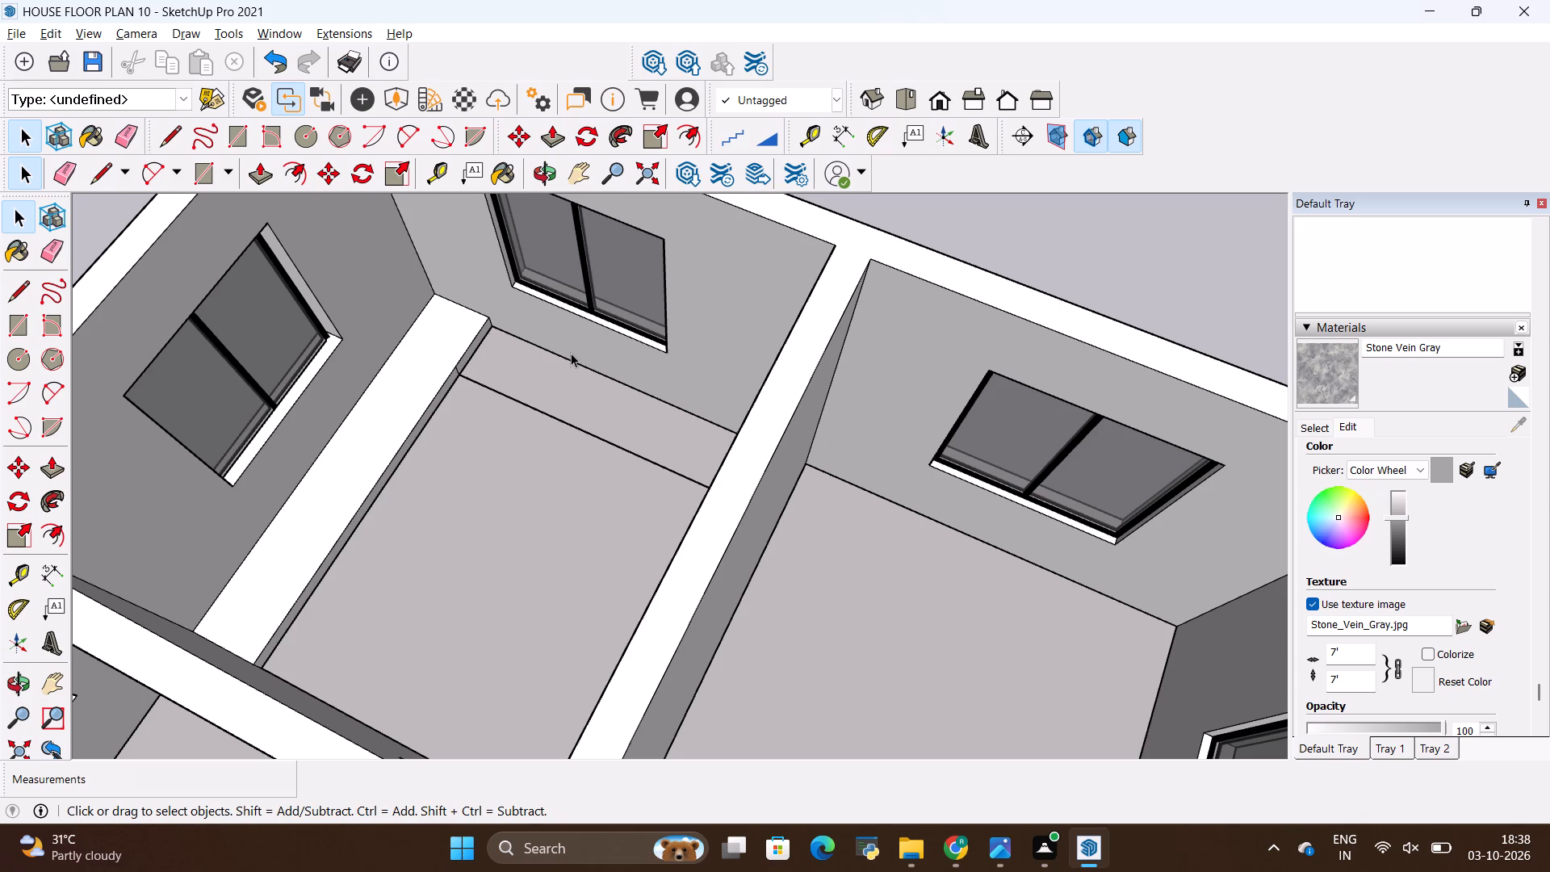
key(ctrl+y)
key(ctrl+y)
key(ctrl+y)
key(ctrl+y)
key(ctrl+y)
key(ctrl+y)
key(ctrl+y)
Examine the house layout from above and the corner kitchen with its counter from several angles.
scroll(945, 467, down, 2)
scroll(675, 293, down, 3)
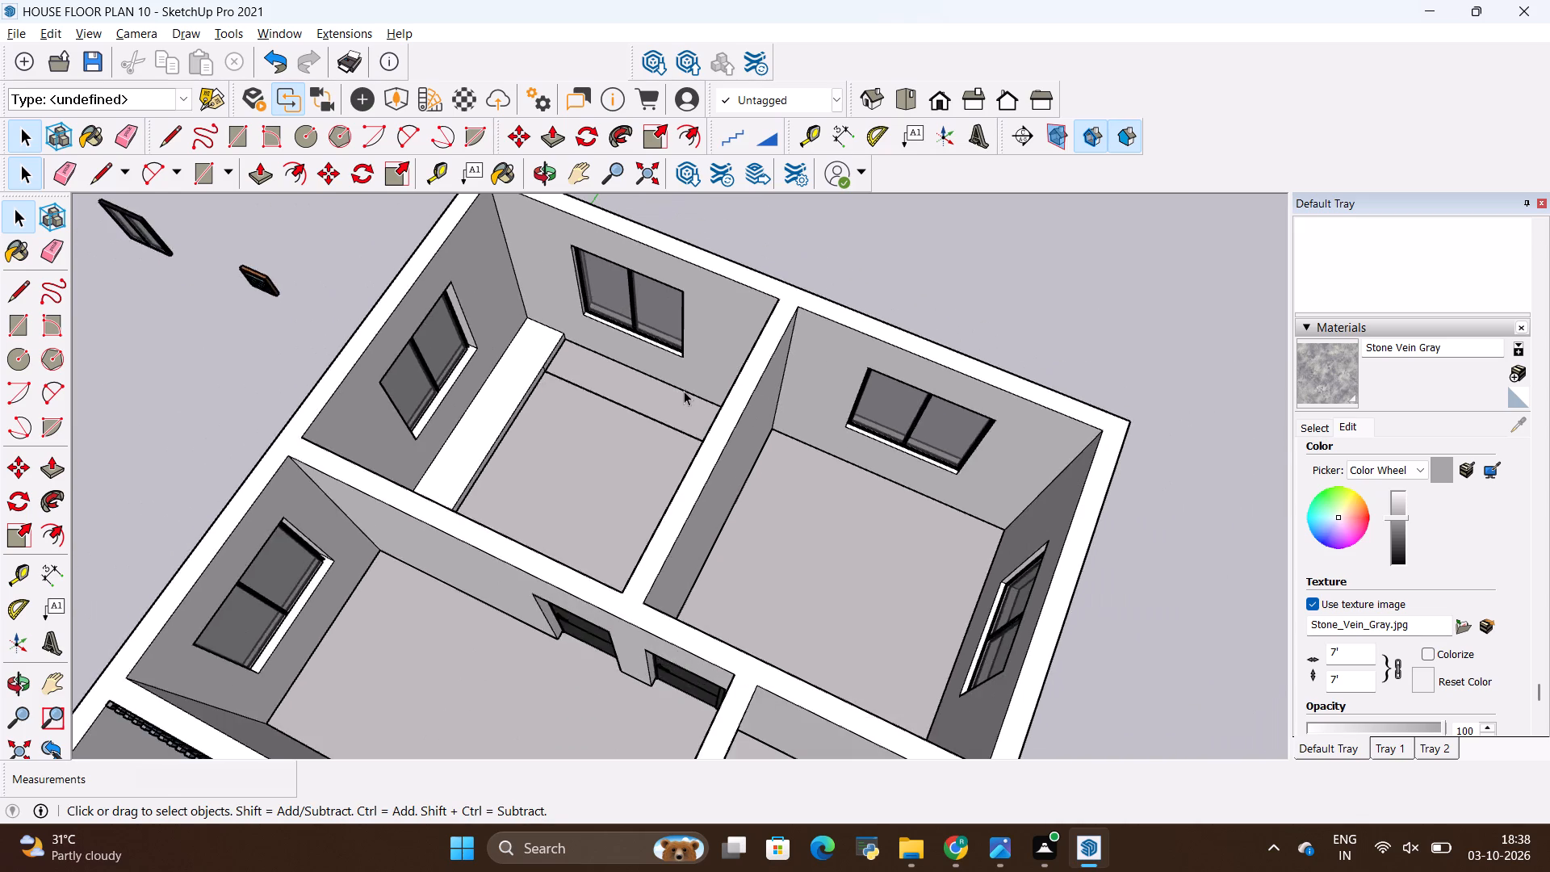
scroll(684, 392, down, 7)
scroll(683, 325, up, 5)
scroll(675, 327, down, 4)
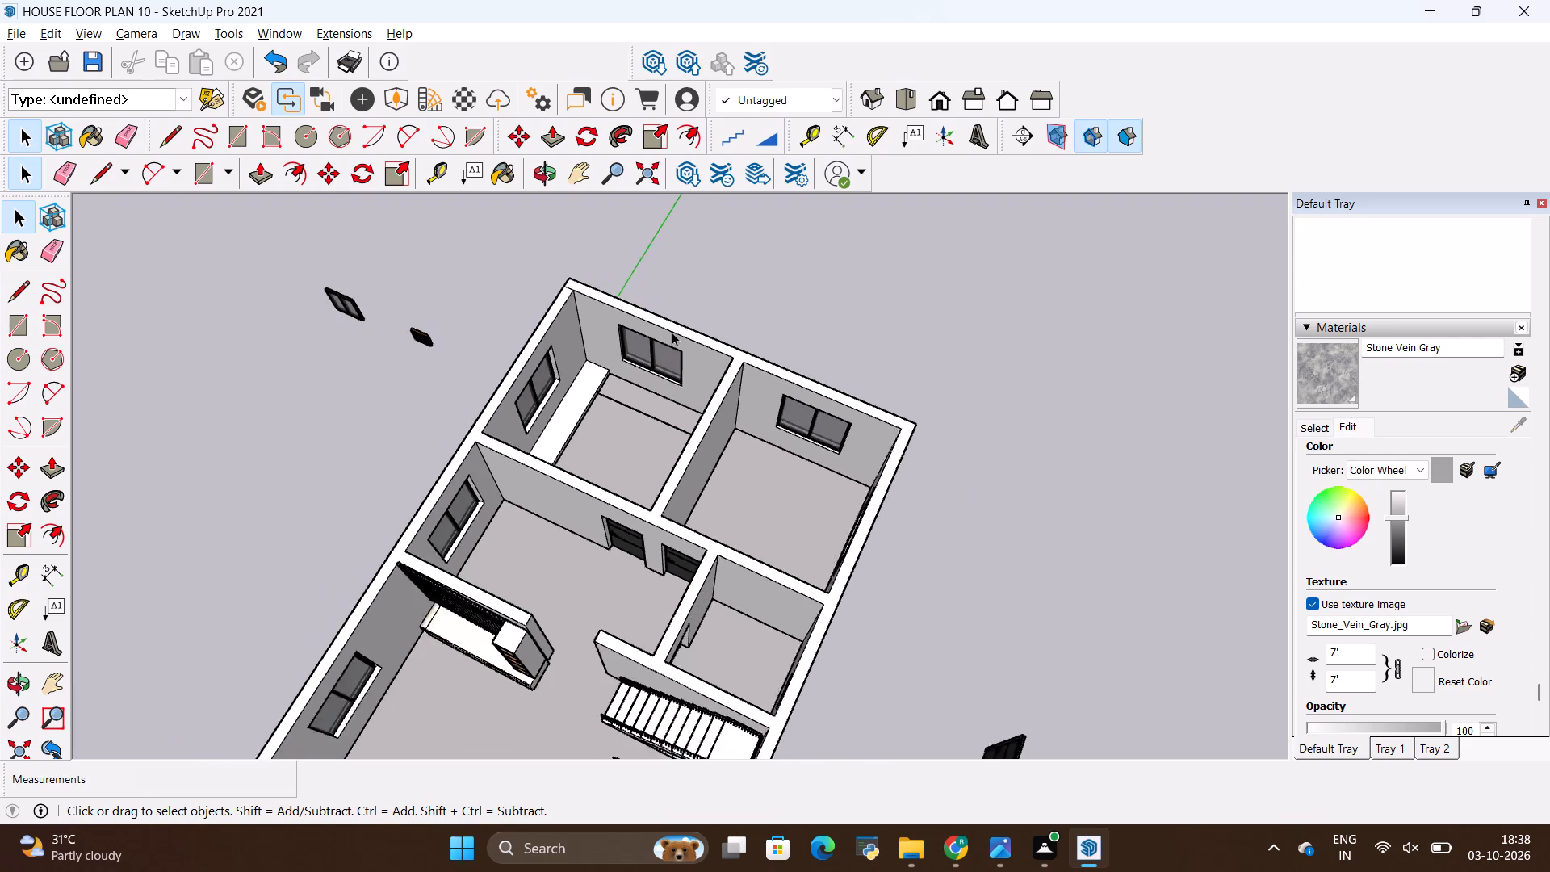
middle_drag(605, 428, 396, 371)
scroll(543, 348, up, 2)
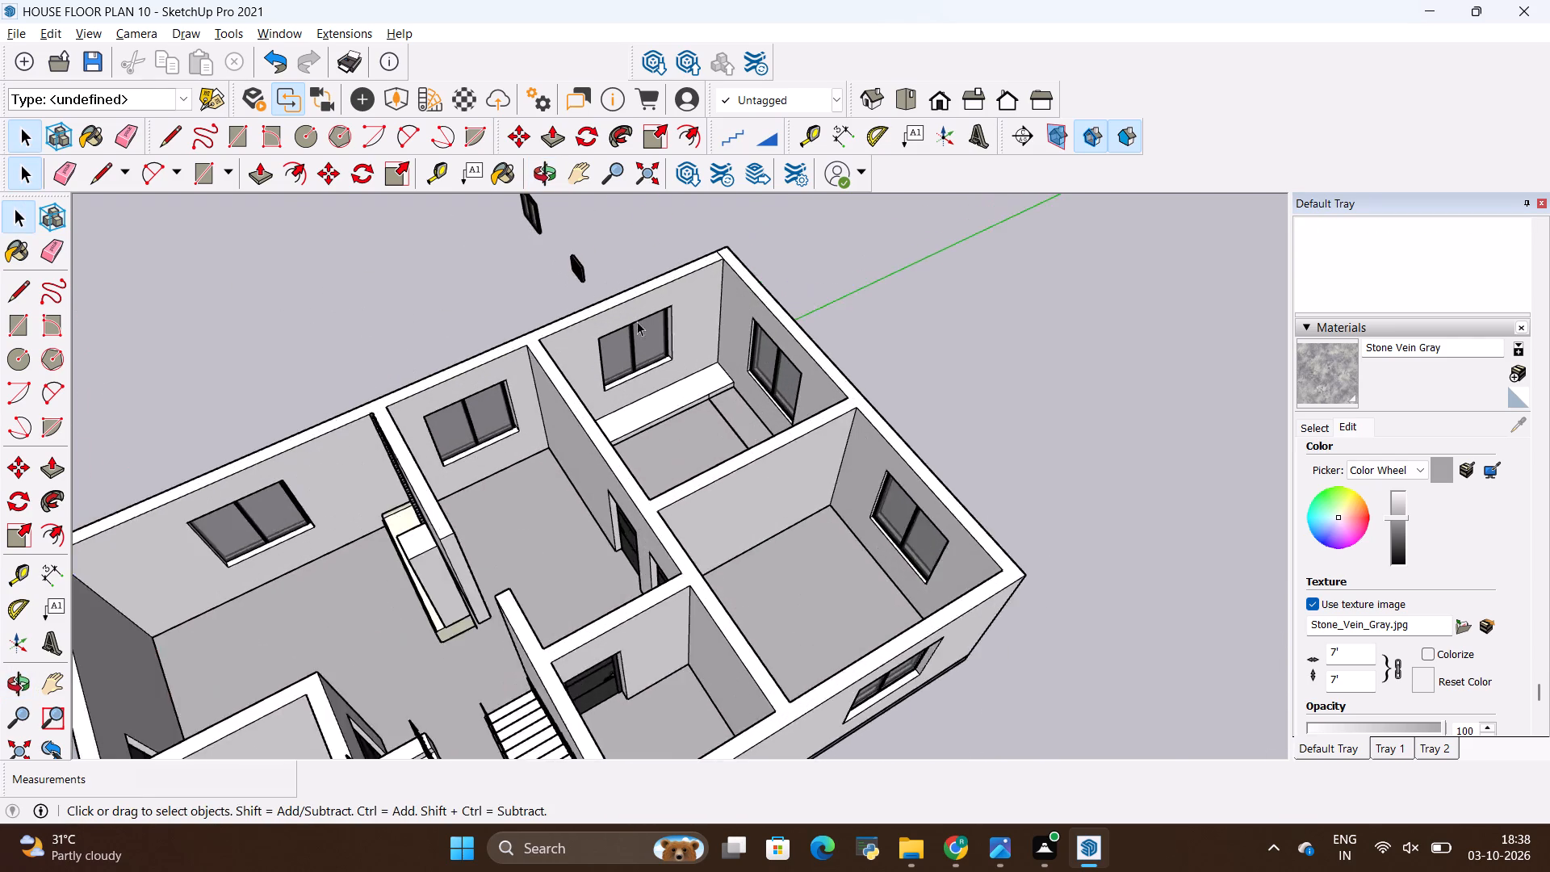
scroll(637, 321, up, 7)
middle_drag(590, 478, 1002, 497)
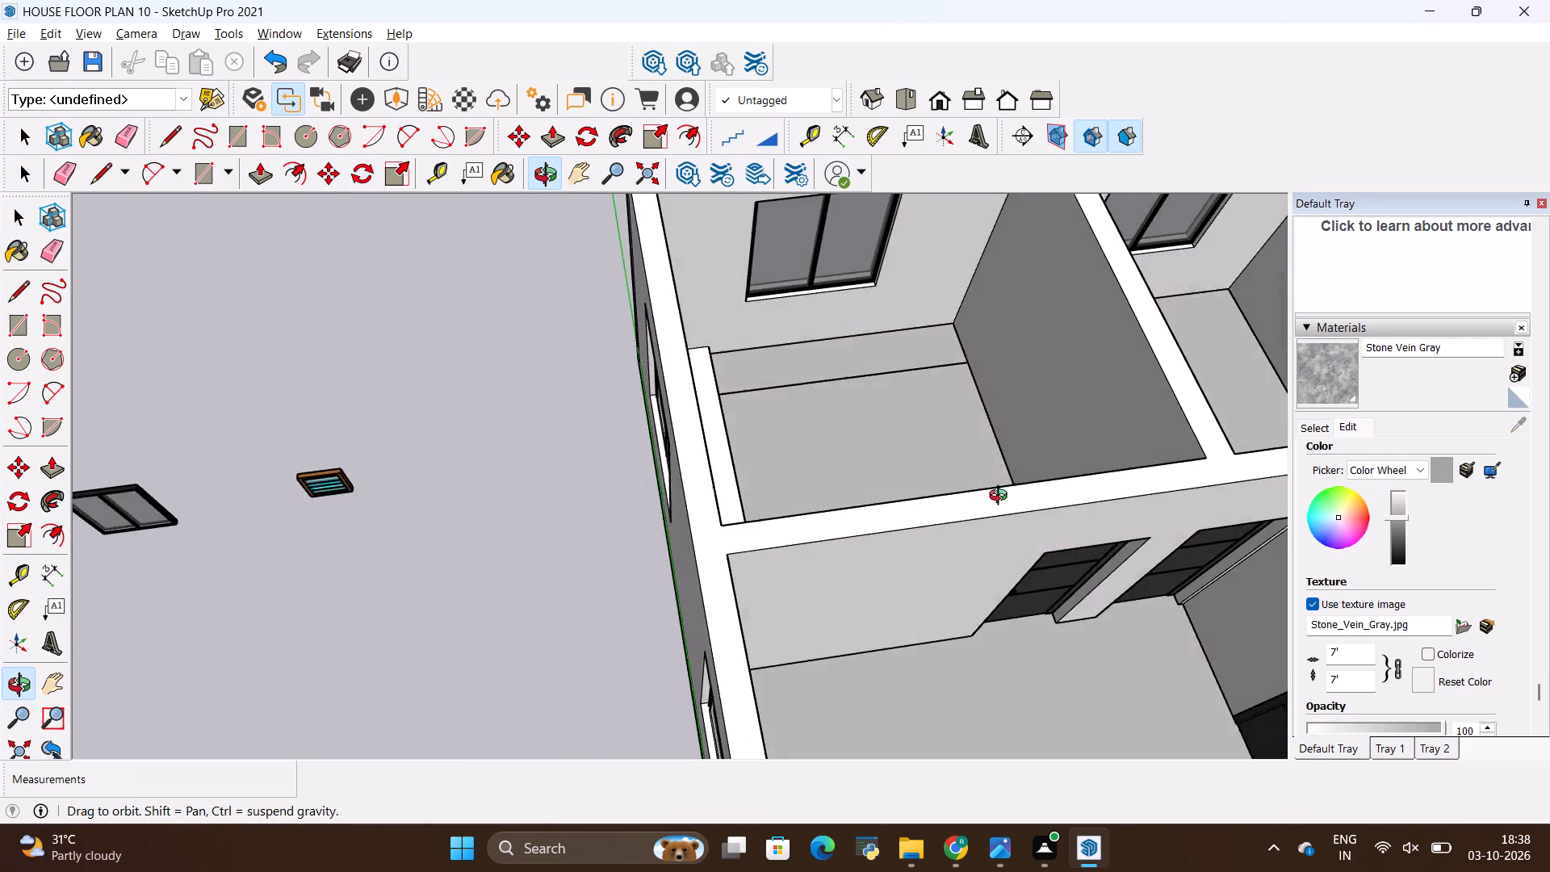
middle_drag(1002, 497, 873, 539)
Draw a rectangle over the kitchen floor strip beneath the back window, from the existing counter's end to the partition wall.
key(space)
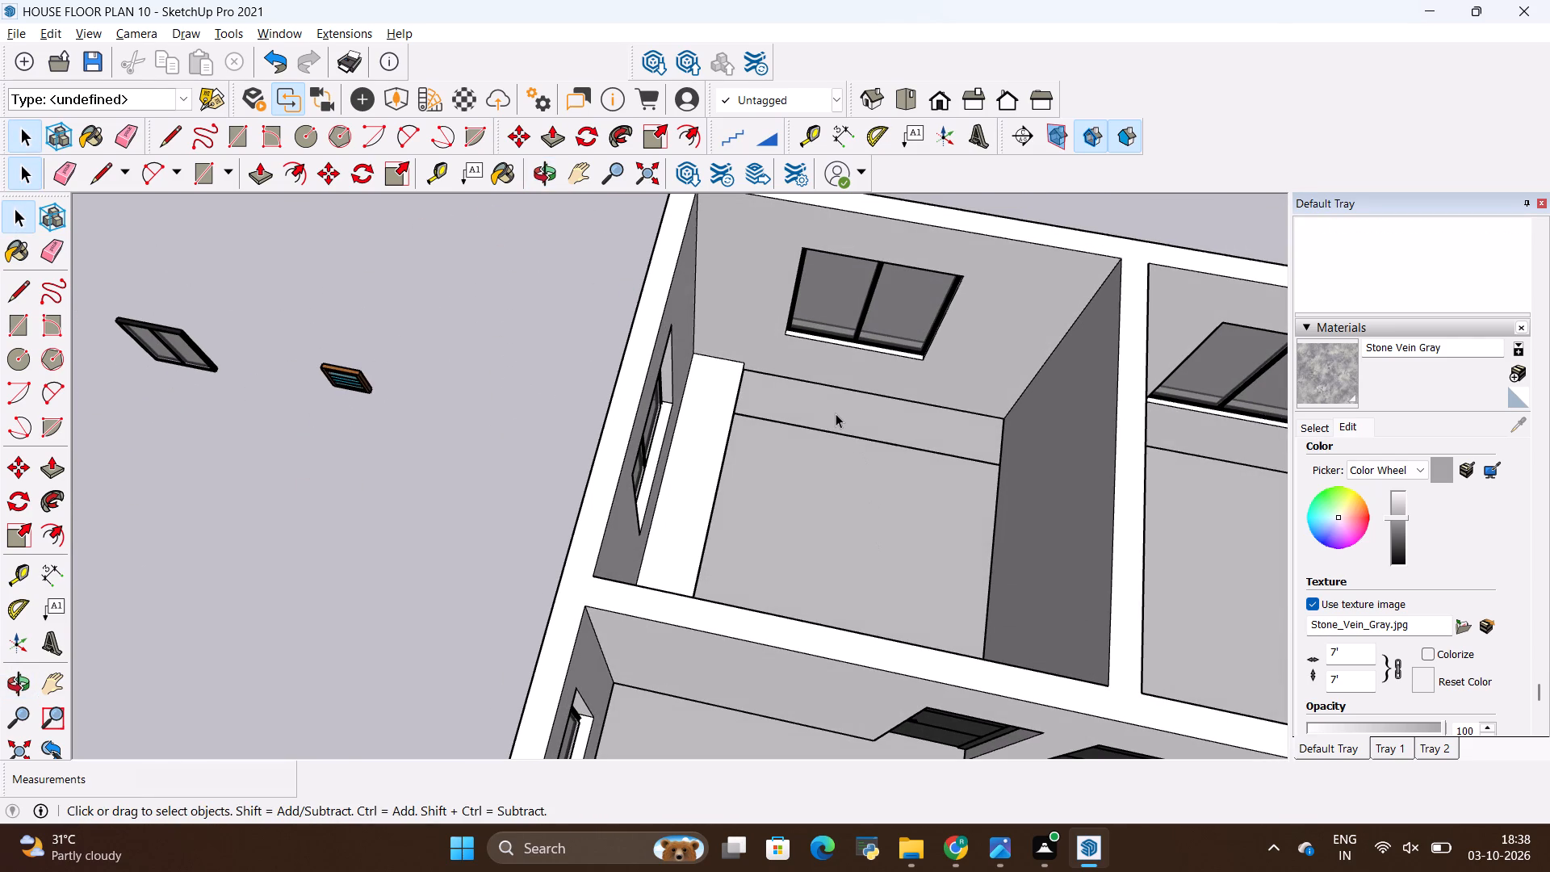
click(836, 413)
middle_drag(791, 438, 697, 455)
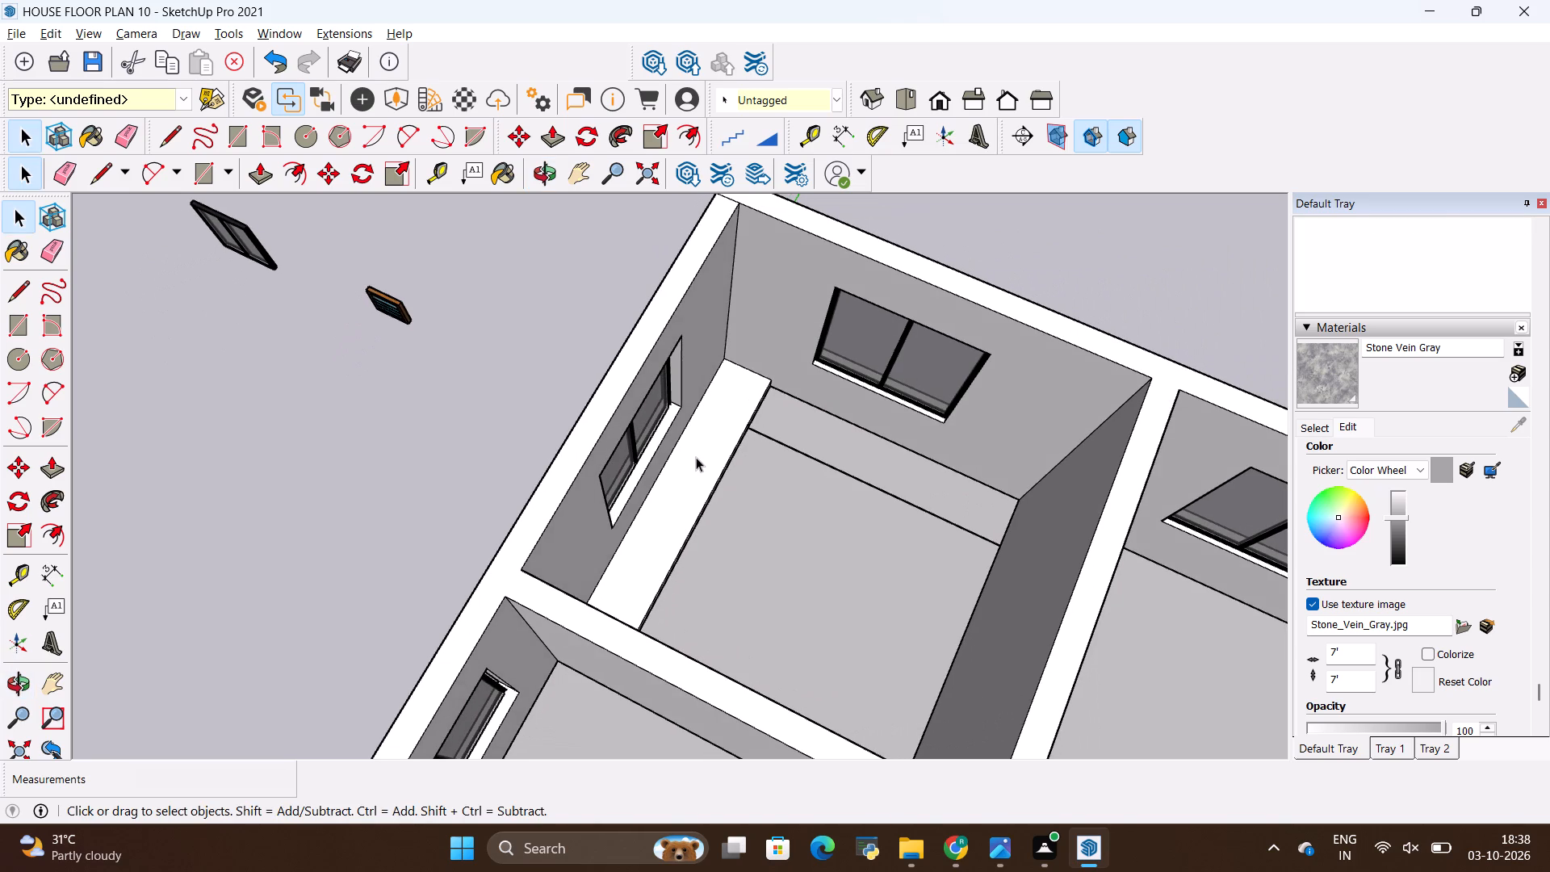
key(r)
scroll(783, 461, up, 7)
middle_drag(794, 451, 706, 400)
click(729, 402)
scroll(1138, 736, down, 3)
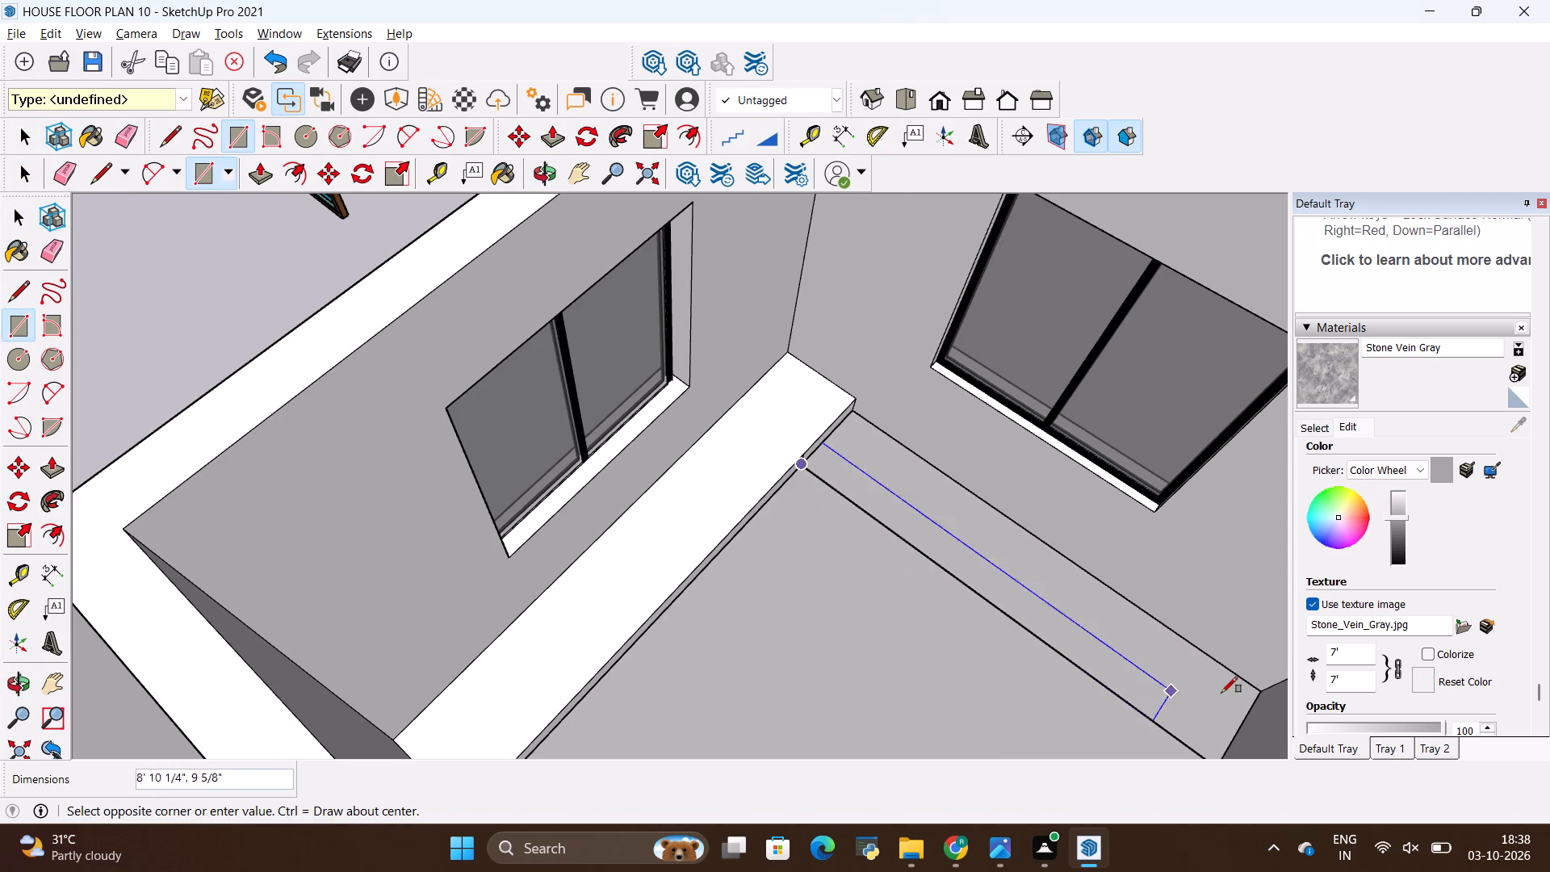
click(1261, 693)
Push/Pull the floor strip beneath the back window up flush with the adjoining counter's top.
key(p)
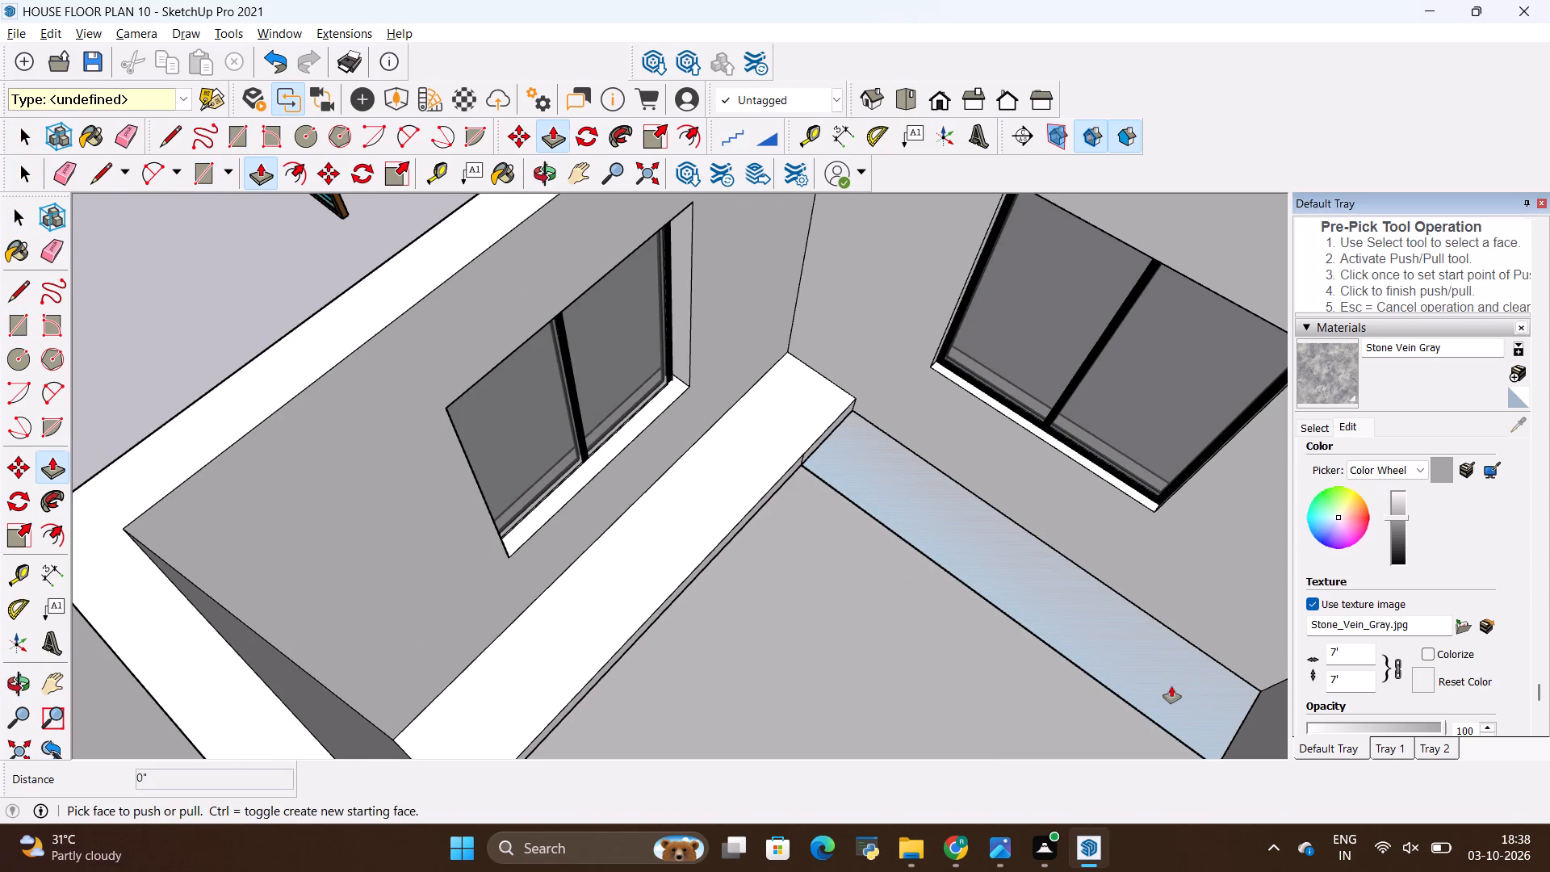
click(1171, 685)
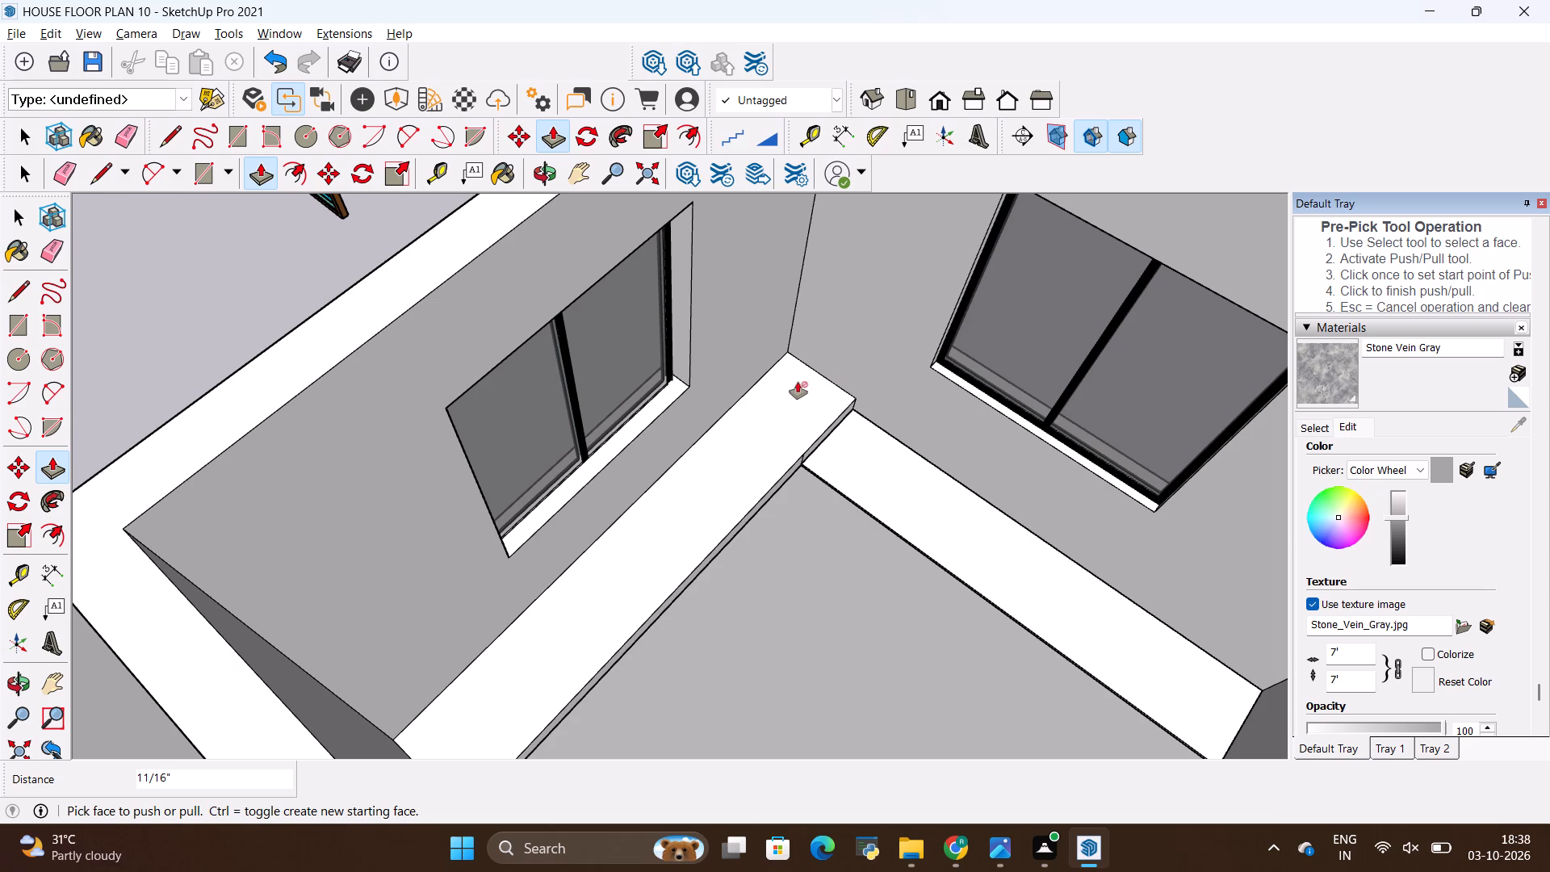
key(p)
click(923, 486)
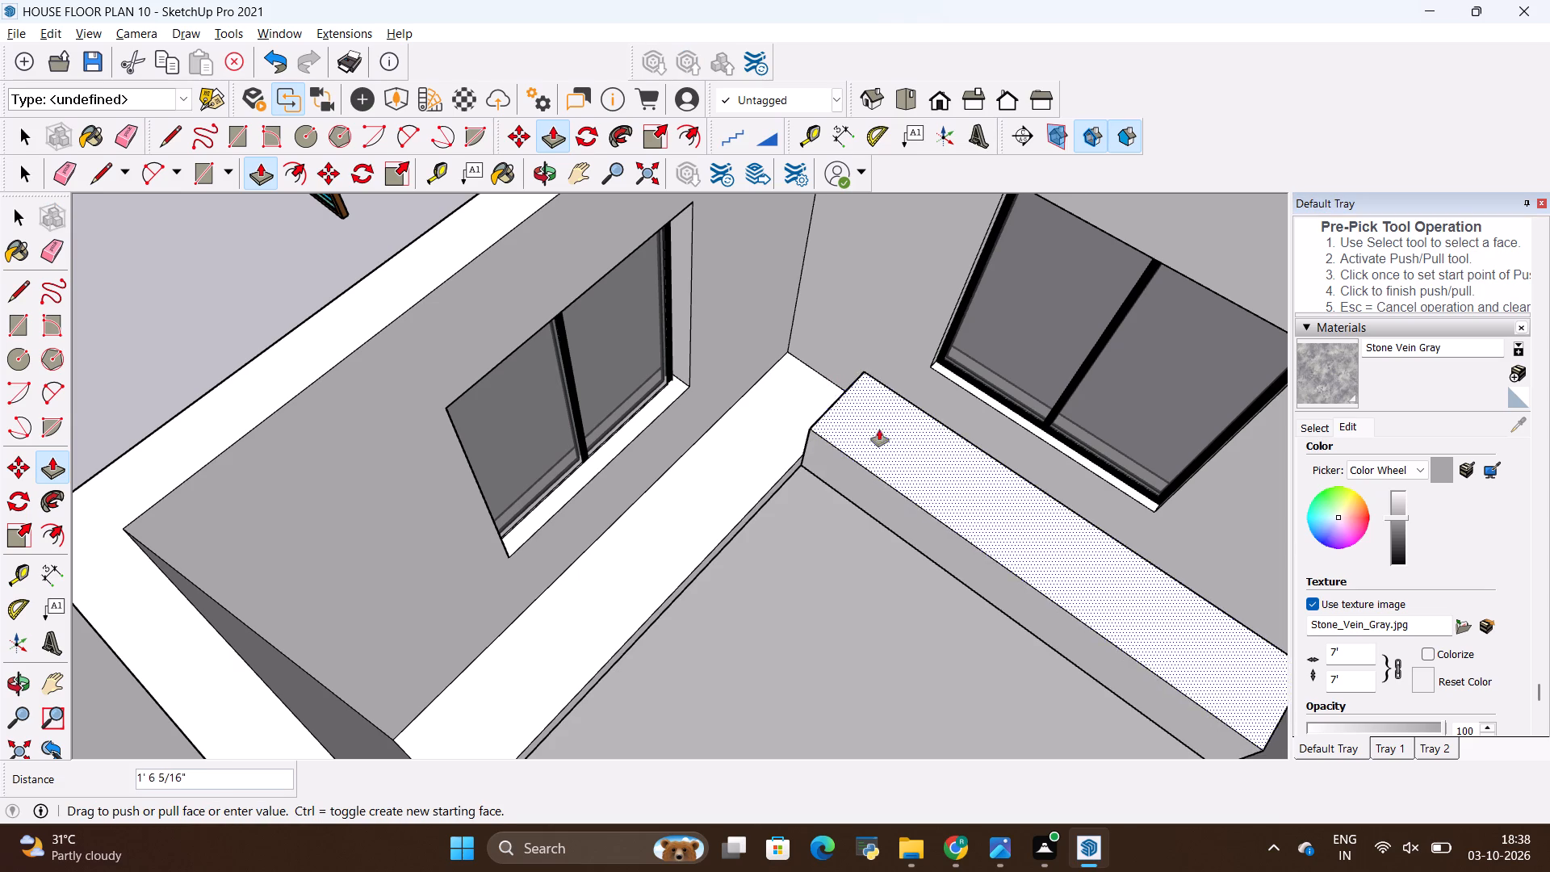
click(717, 487)
scroll(821, 409, up, 20)
scroll(821, 409, up, 1)
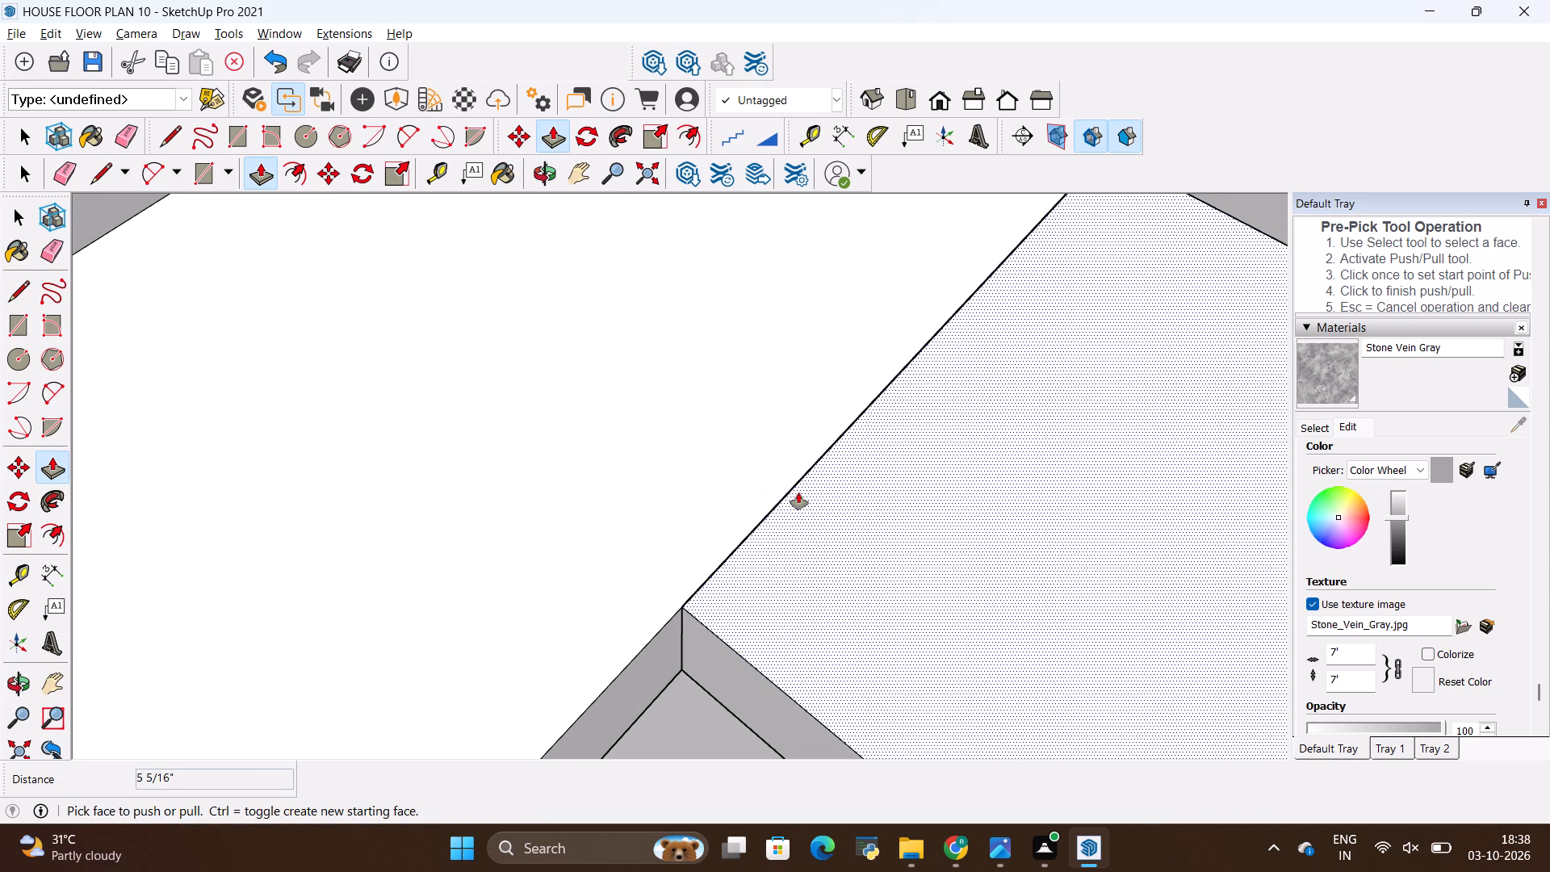
key(p)
click(859, 509)
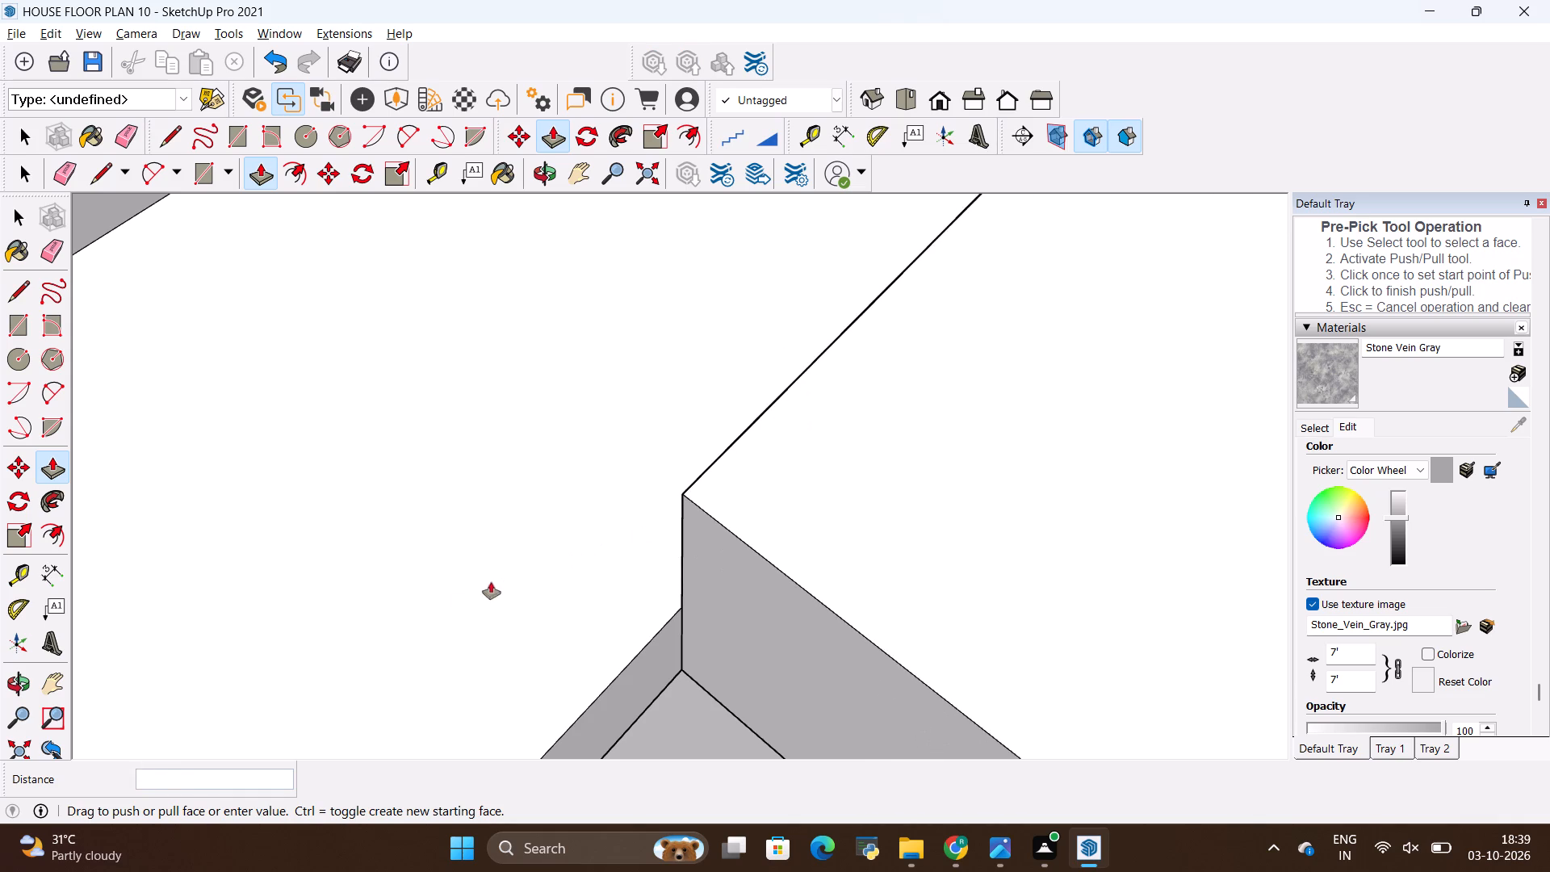
scroll(507, 625, down, 5)
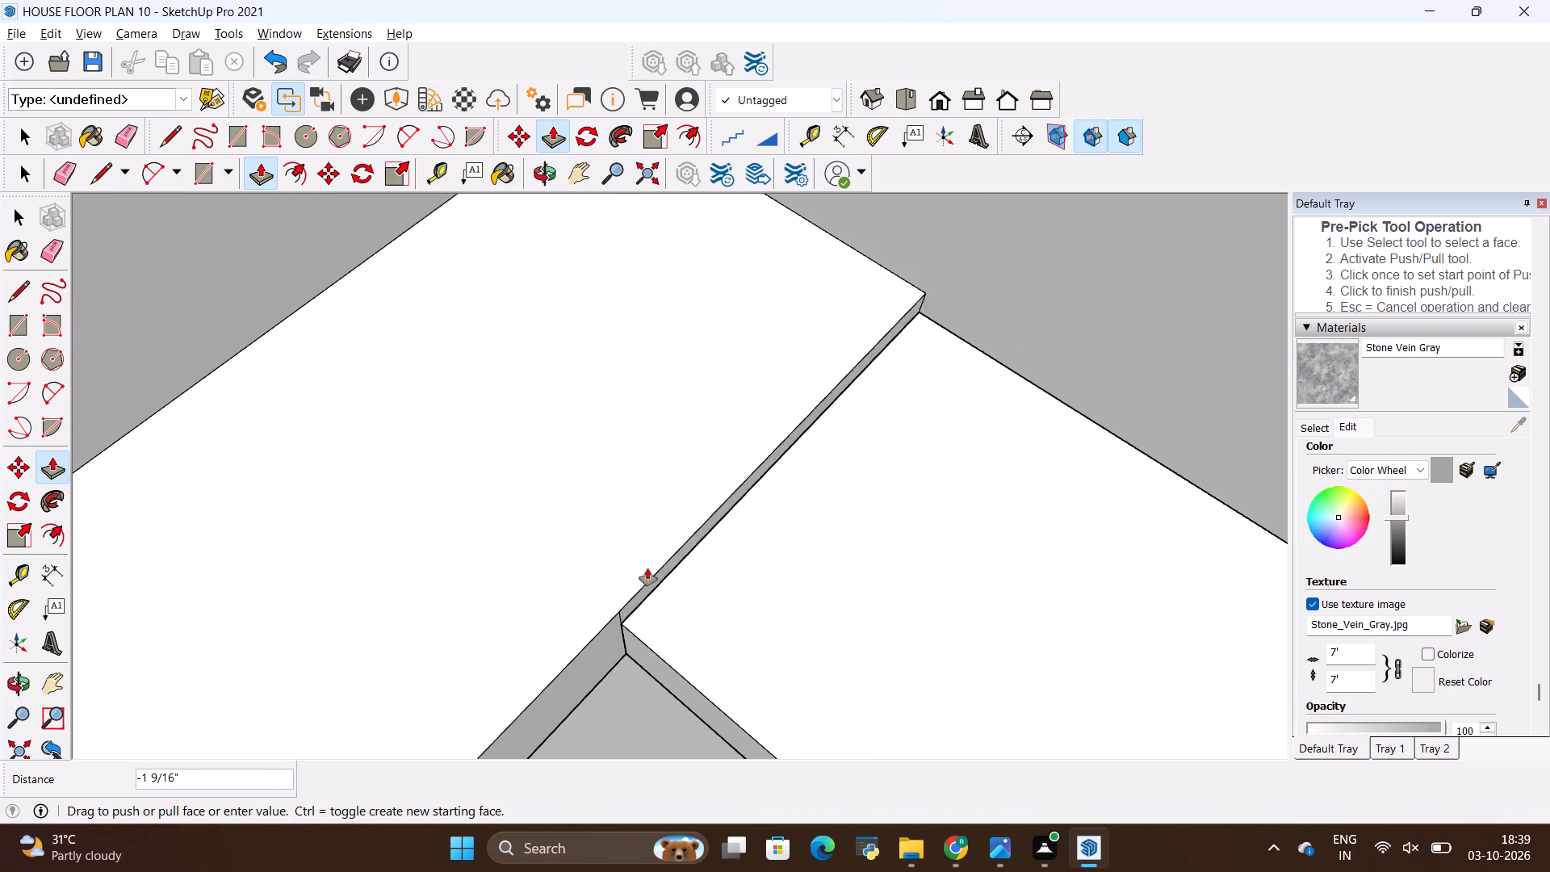
scroll(598, 566, down, 6)
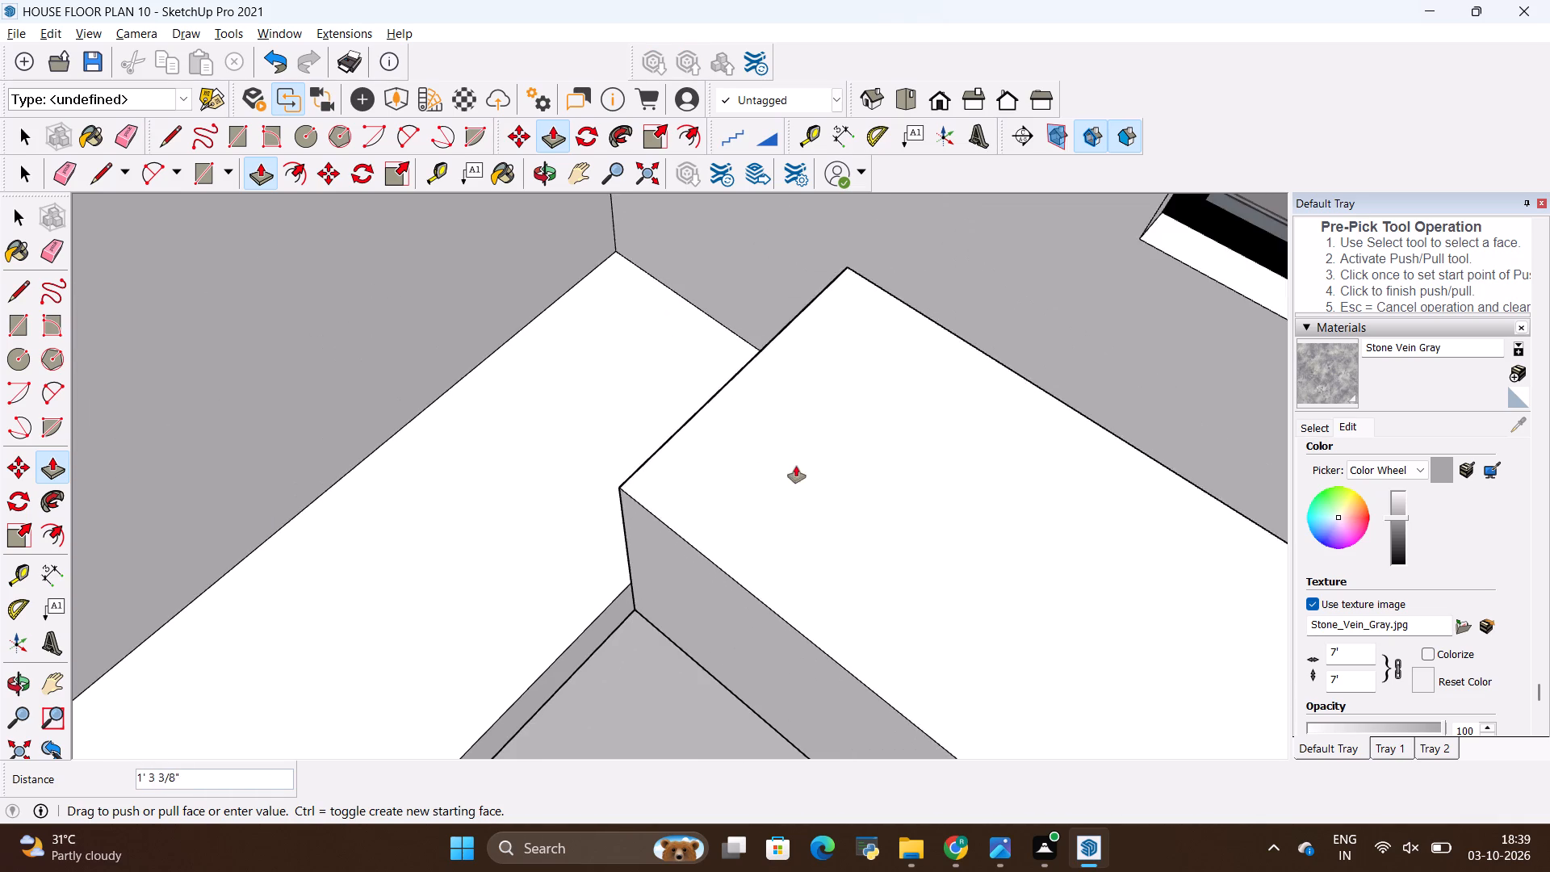
scroll(807, 455, down, 4)
scroll(861, 414, down, 6)
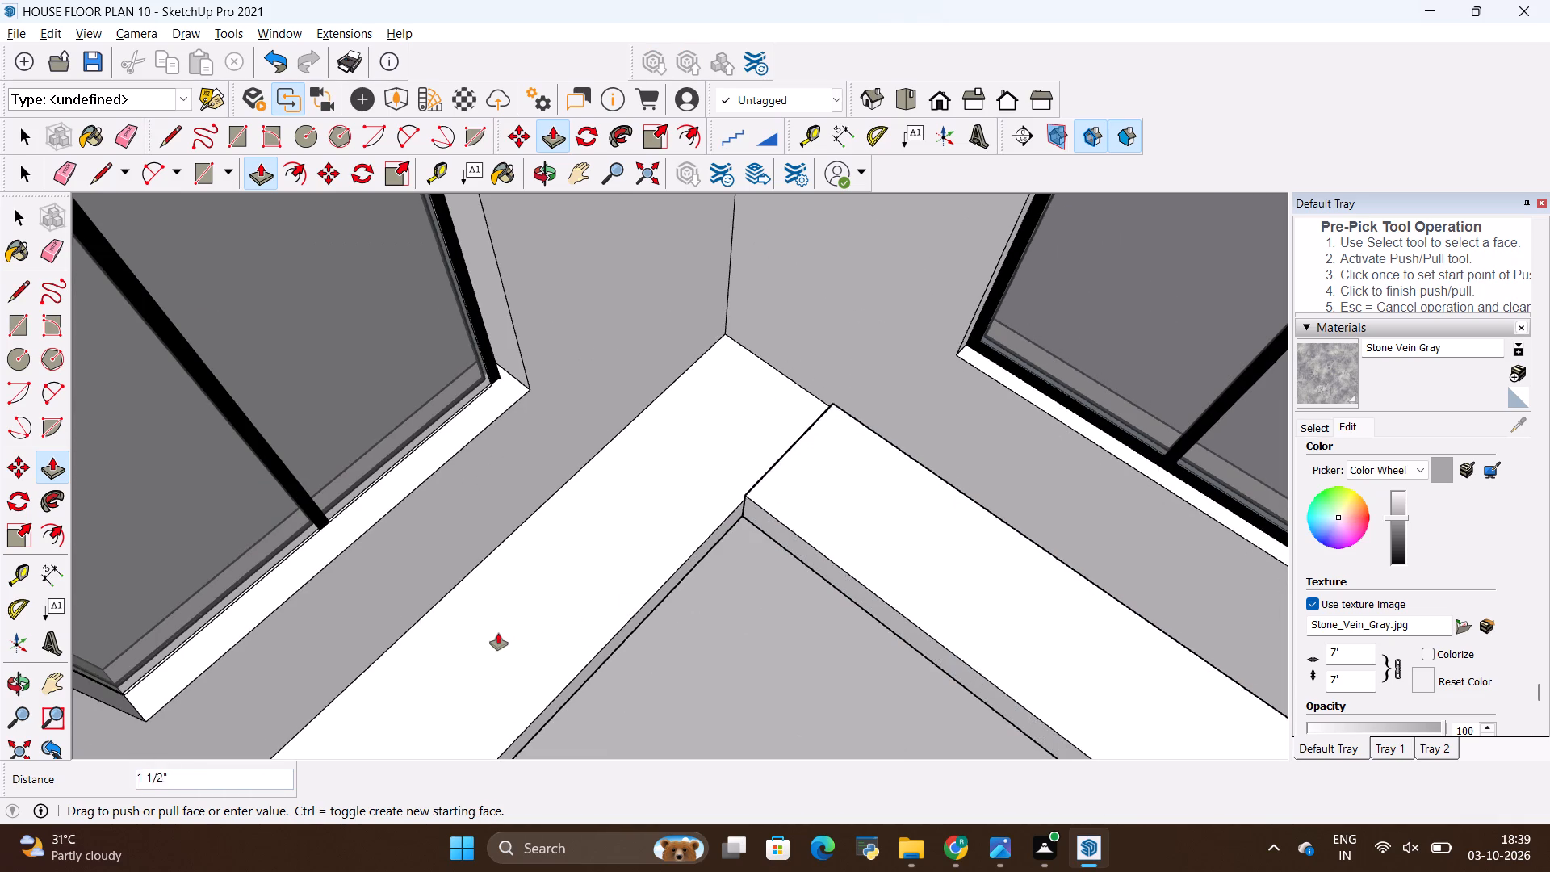
click(563, 689)
Make the raised counter block beneath the back window a group.
scroll(868, 413, up, 8)
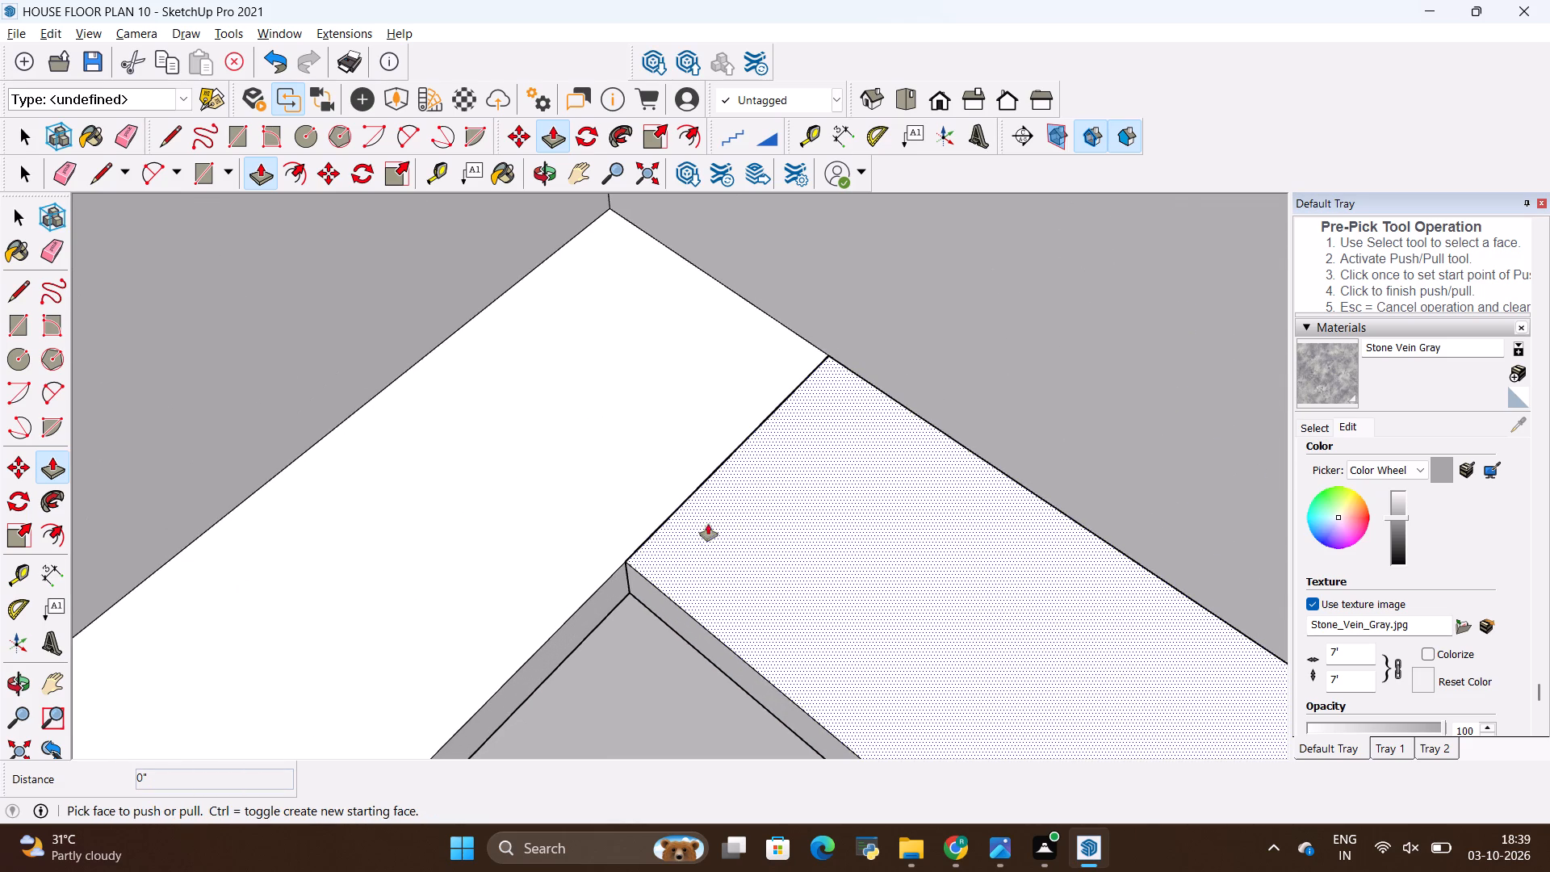
key(space)
triple_click(708, 524)
click(708, 524)
triple_click(619, 486)
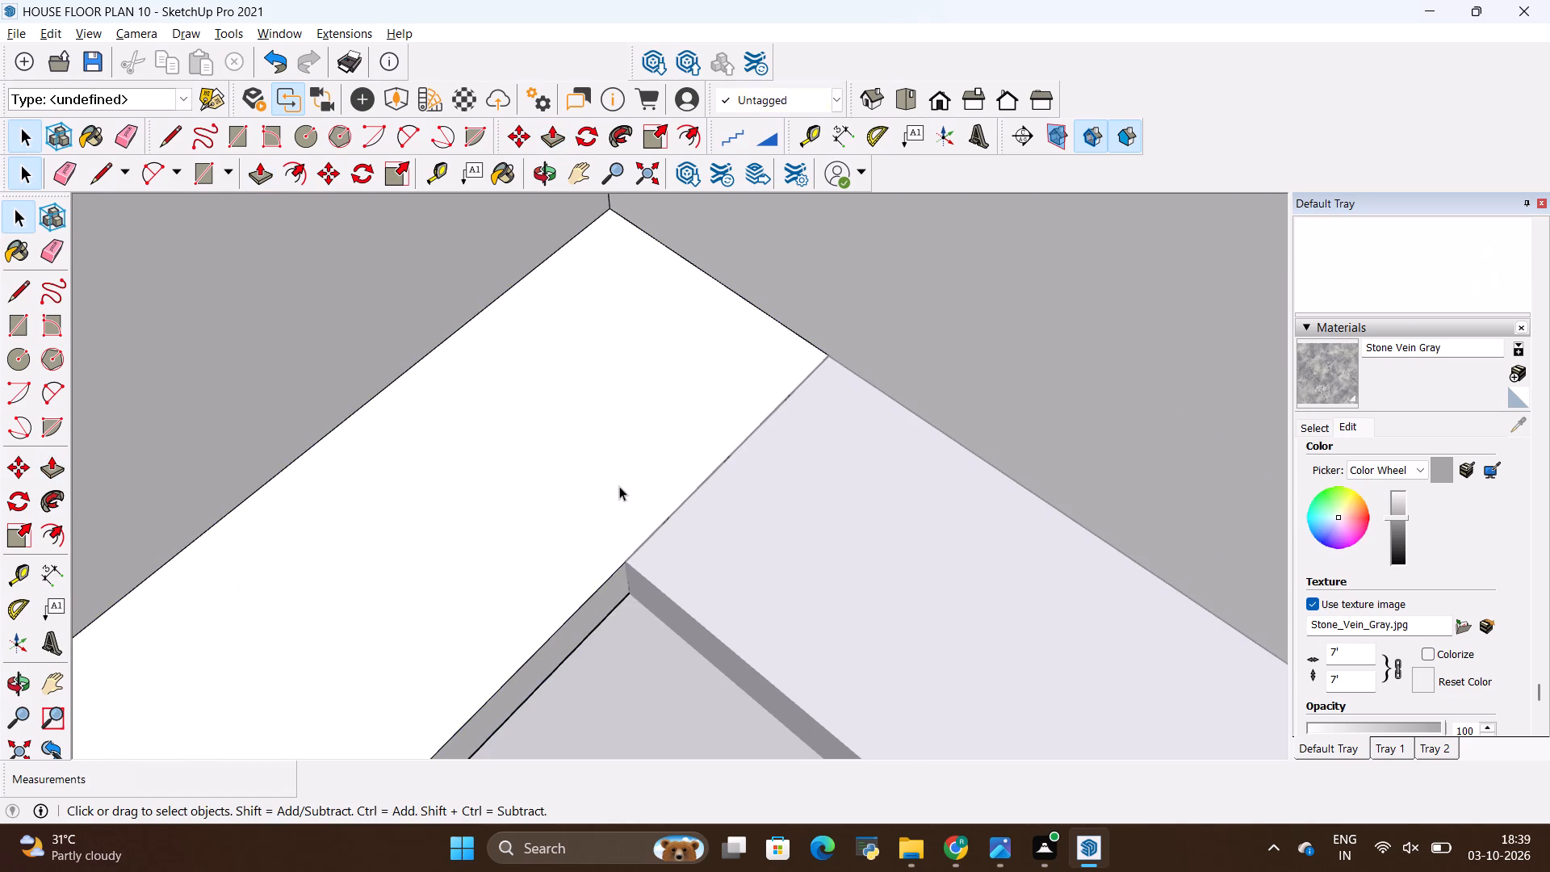
double_click(619, 486)
scroll(662, 539, down, 20)
key(space)
click(1055, 313)
triple_click(802, 586)
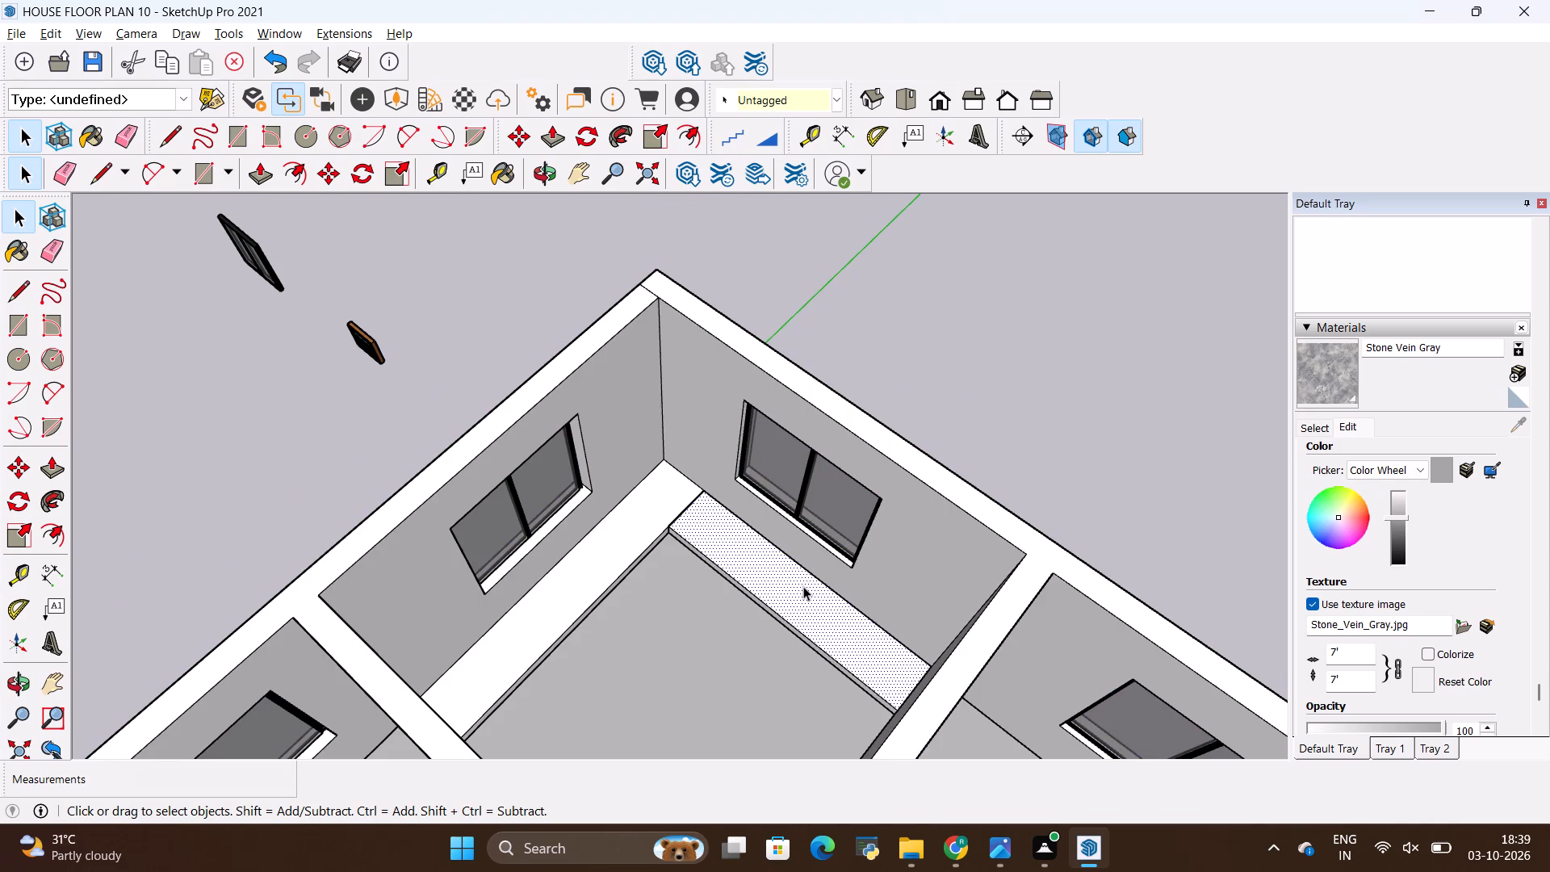
right_click(731, 531)
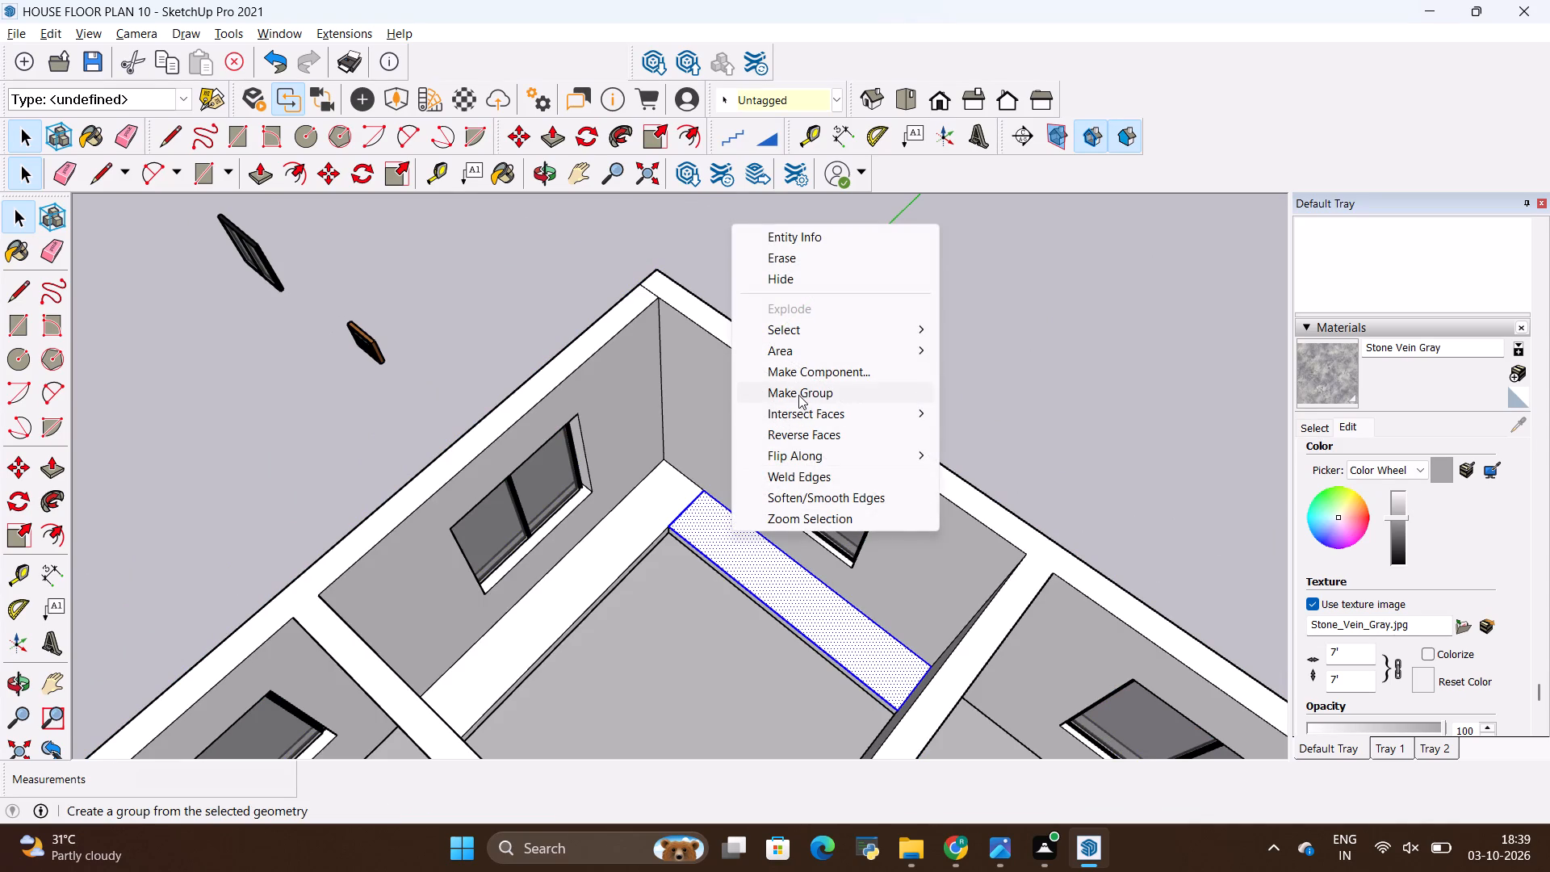
click(799, 395)
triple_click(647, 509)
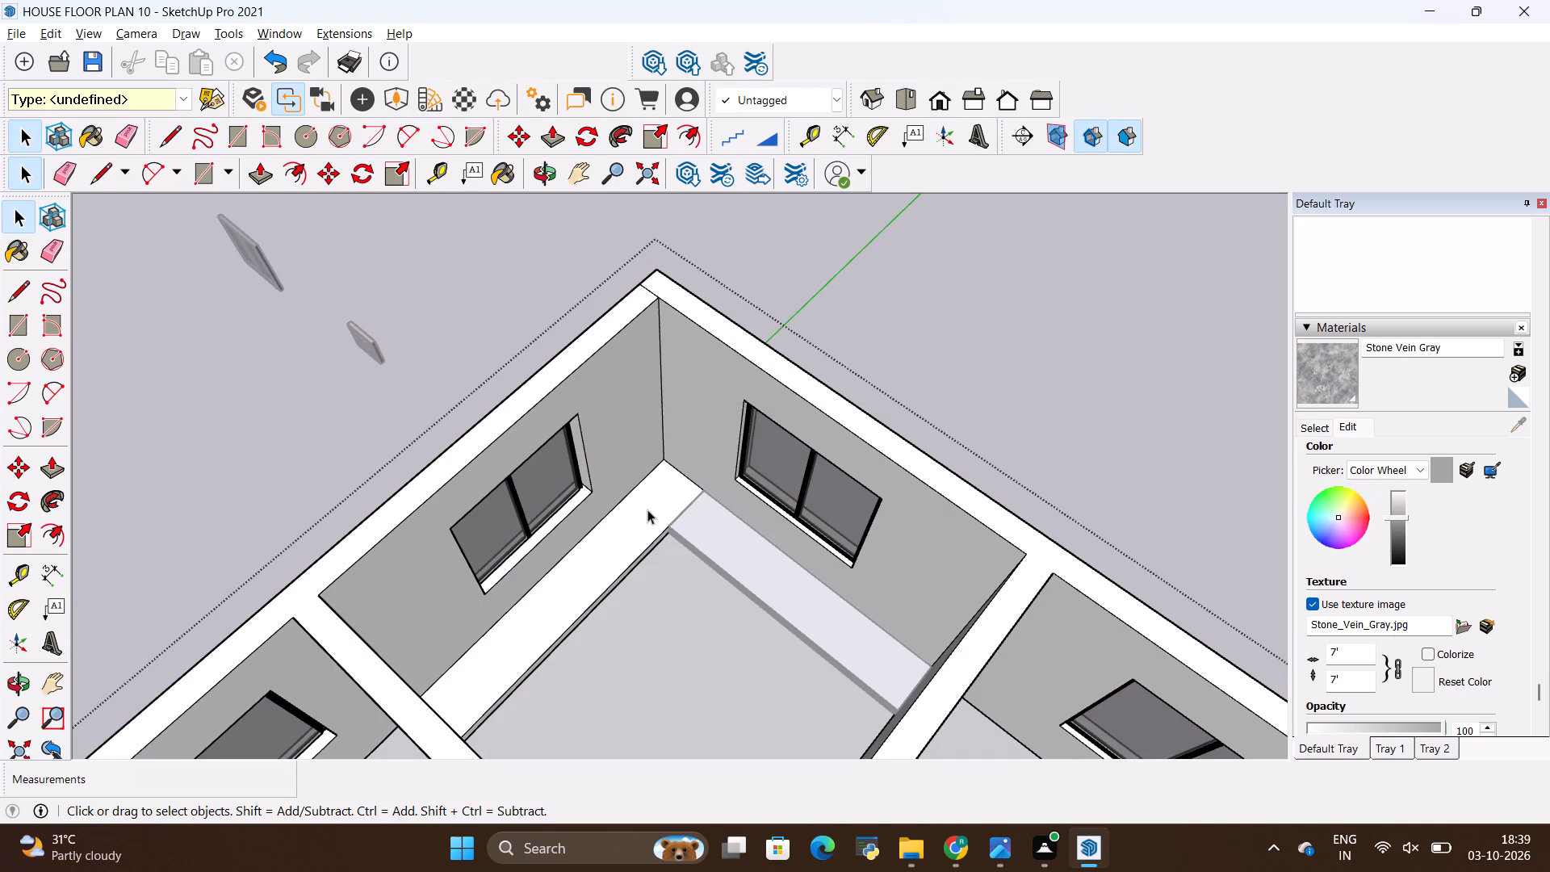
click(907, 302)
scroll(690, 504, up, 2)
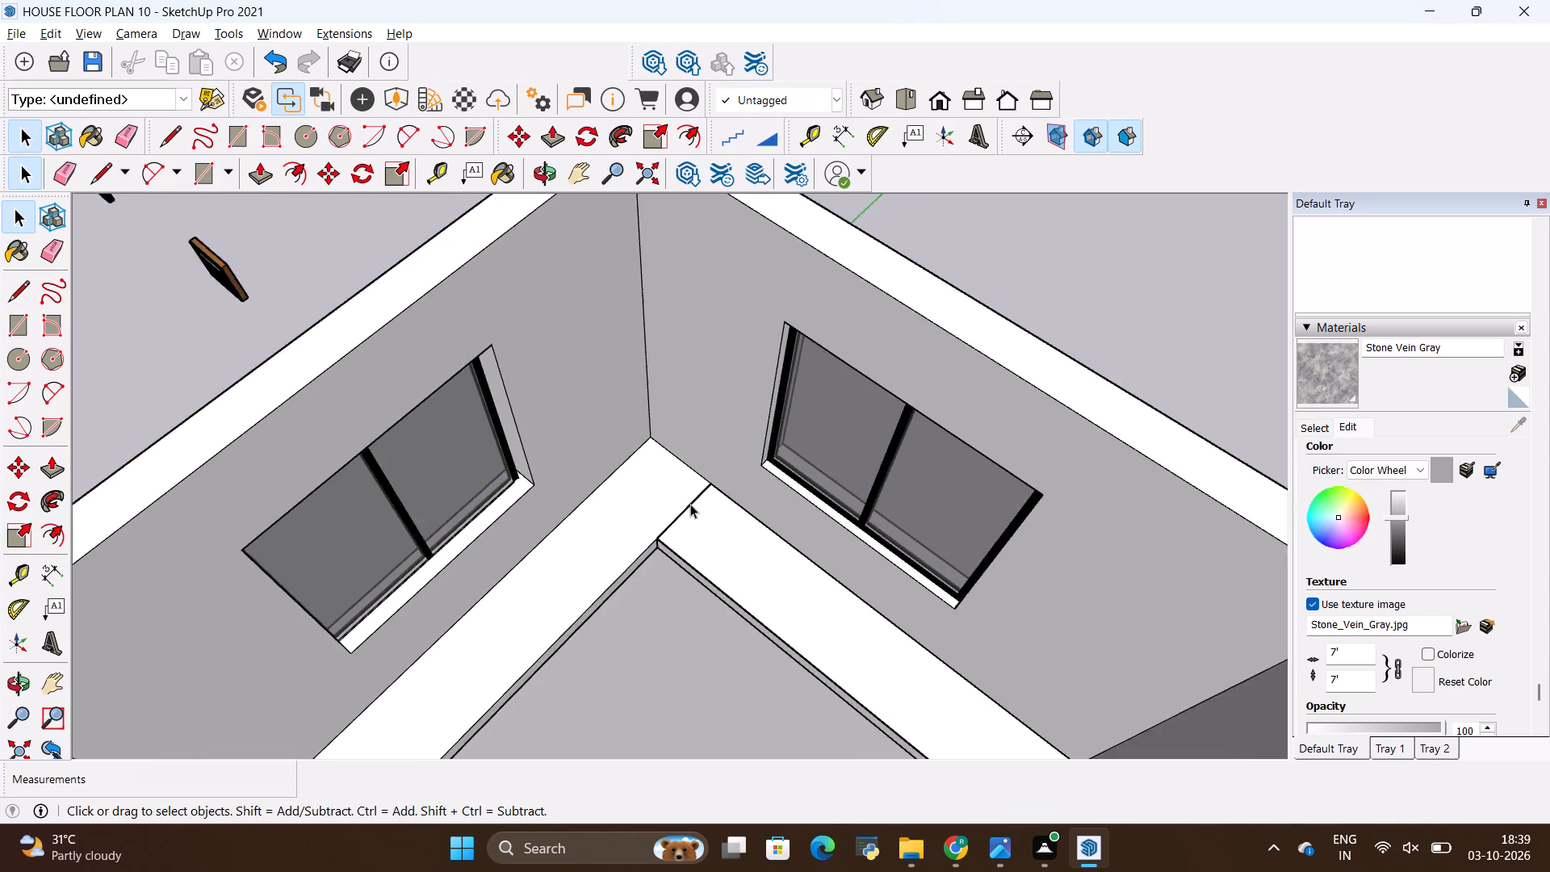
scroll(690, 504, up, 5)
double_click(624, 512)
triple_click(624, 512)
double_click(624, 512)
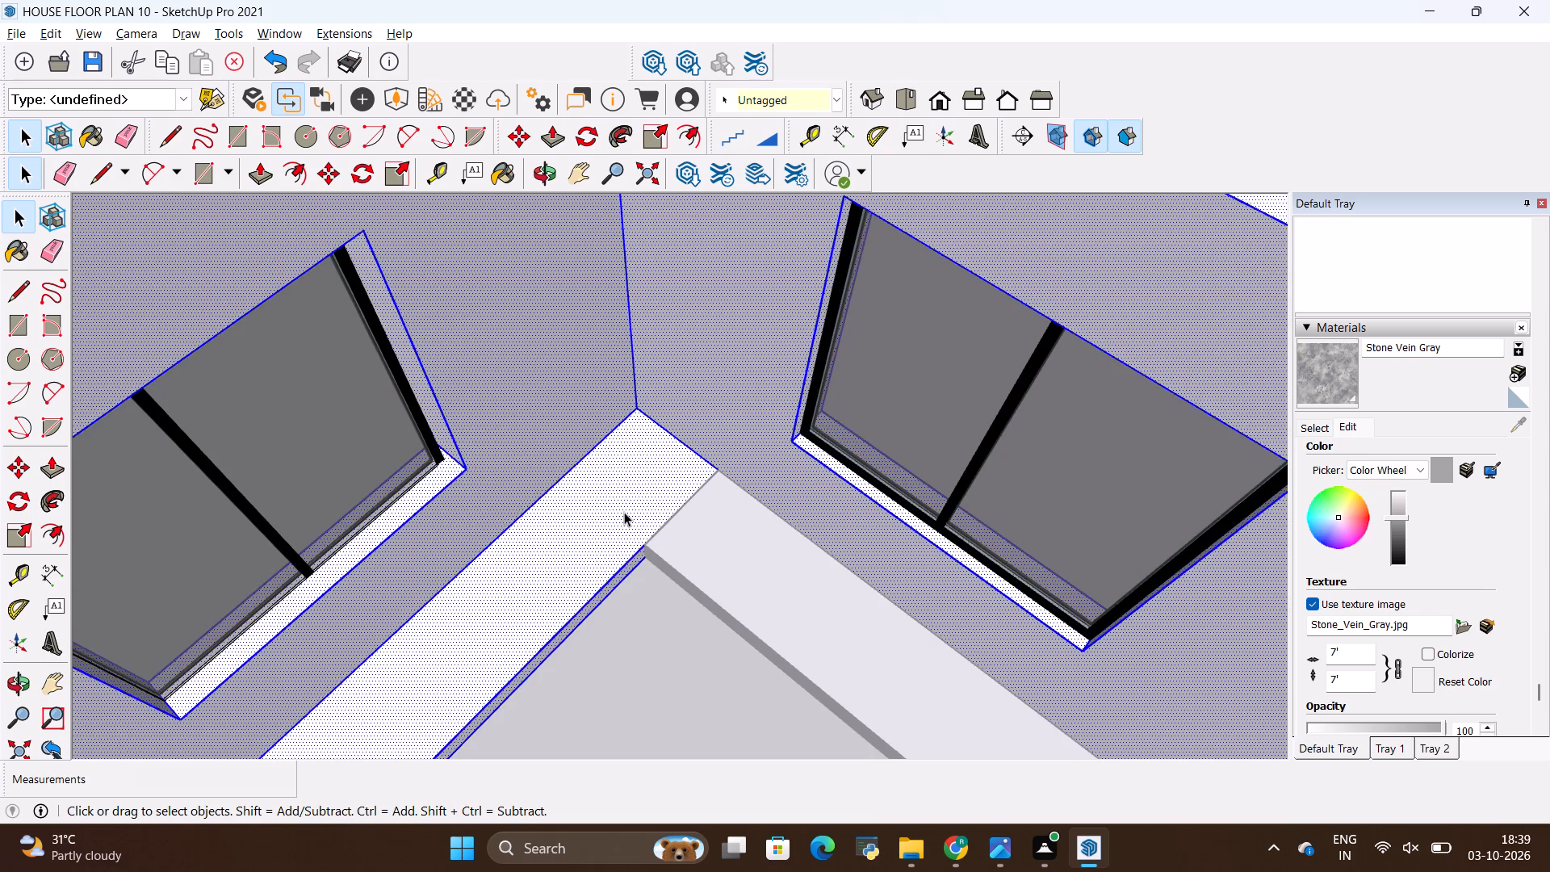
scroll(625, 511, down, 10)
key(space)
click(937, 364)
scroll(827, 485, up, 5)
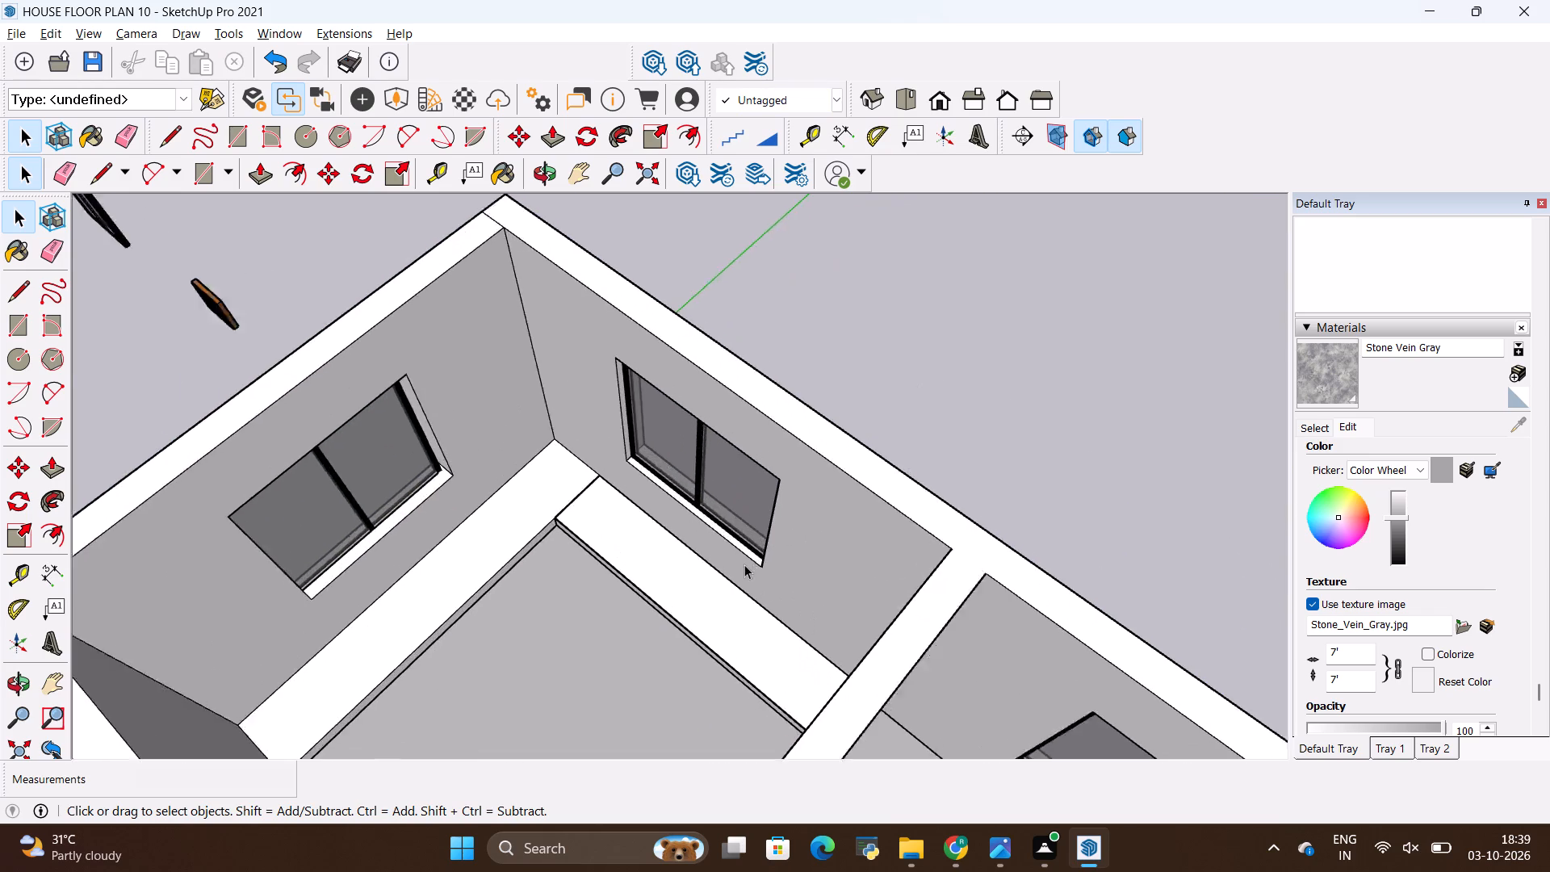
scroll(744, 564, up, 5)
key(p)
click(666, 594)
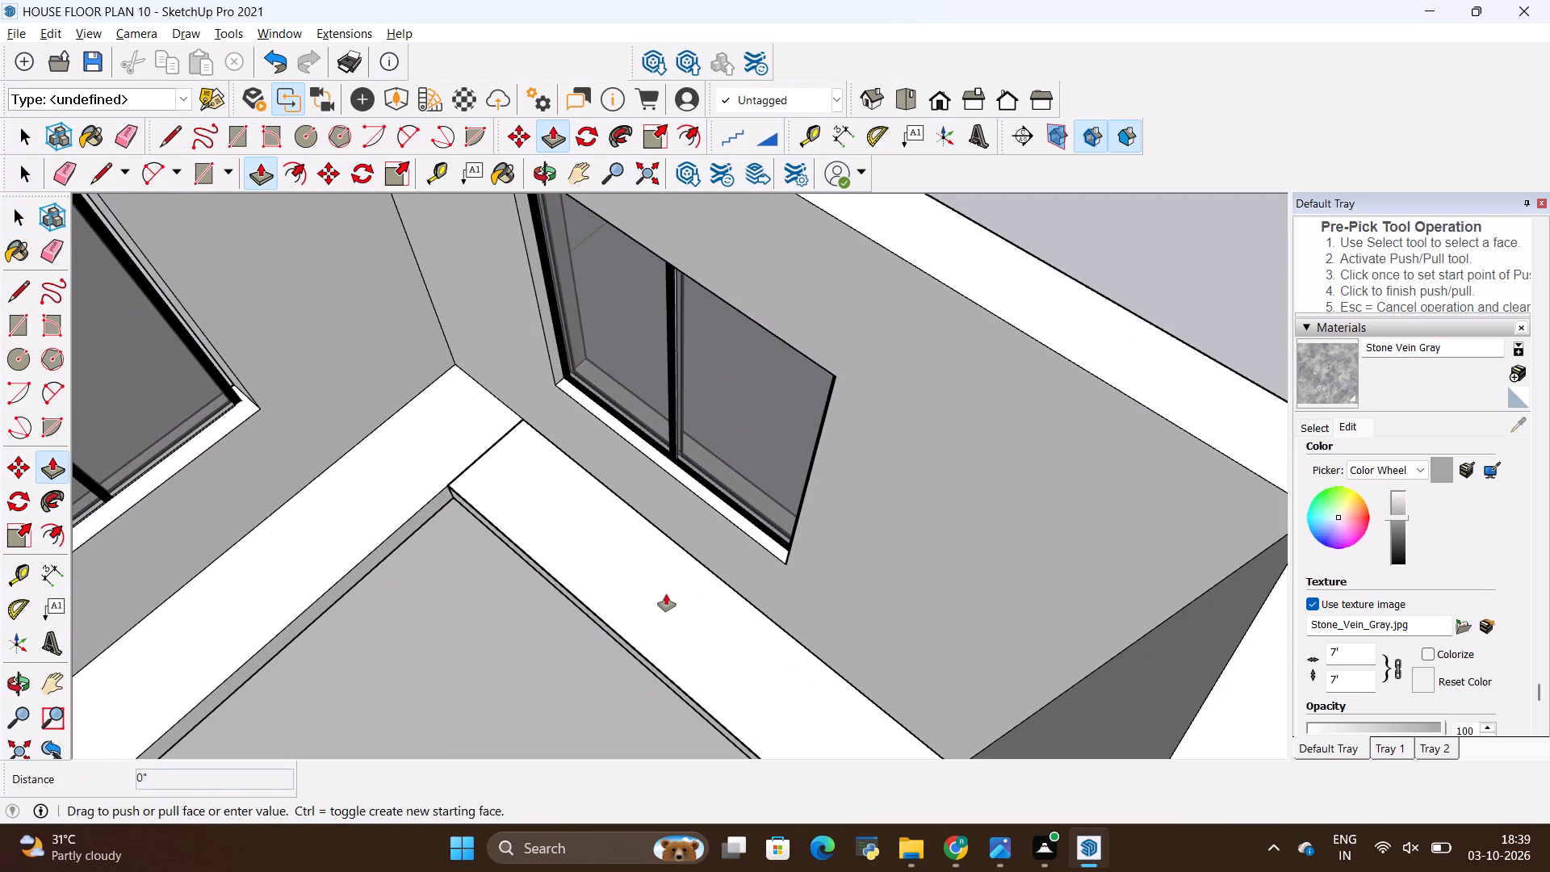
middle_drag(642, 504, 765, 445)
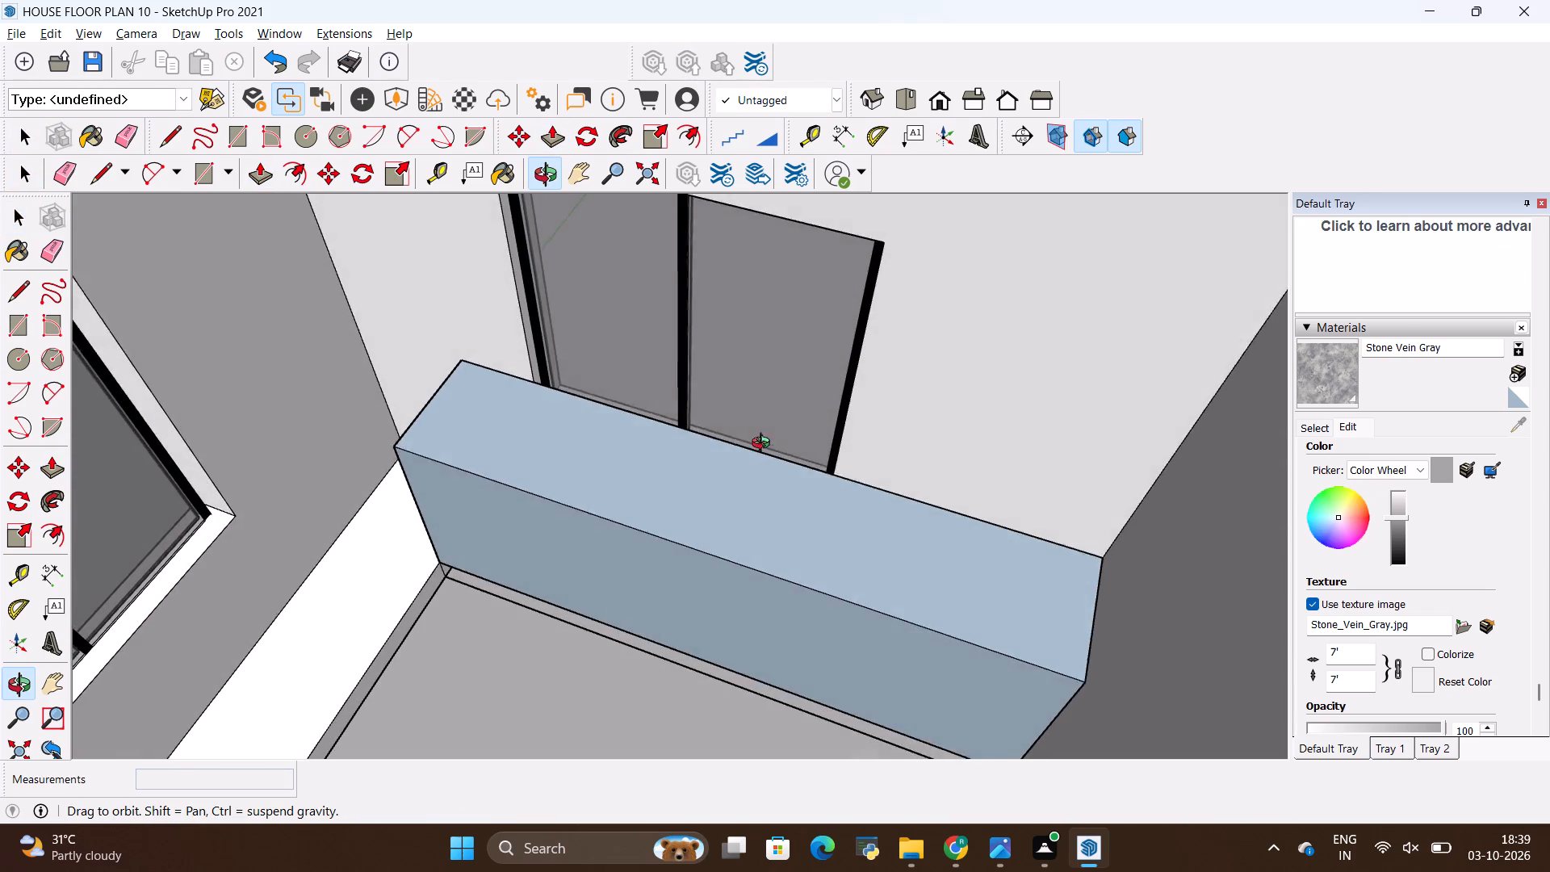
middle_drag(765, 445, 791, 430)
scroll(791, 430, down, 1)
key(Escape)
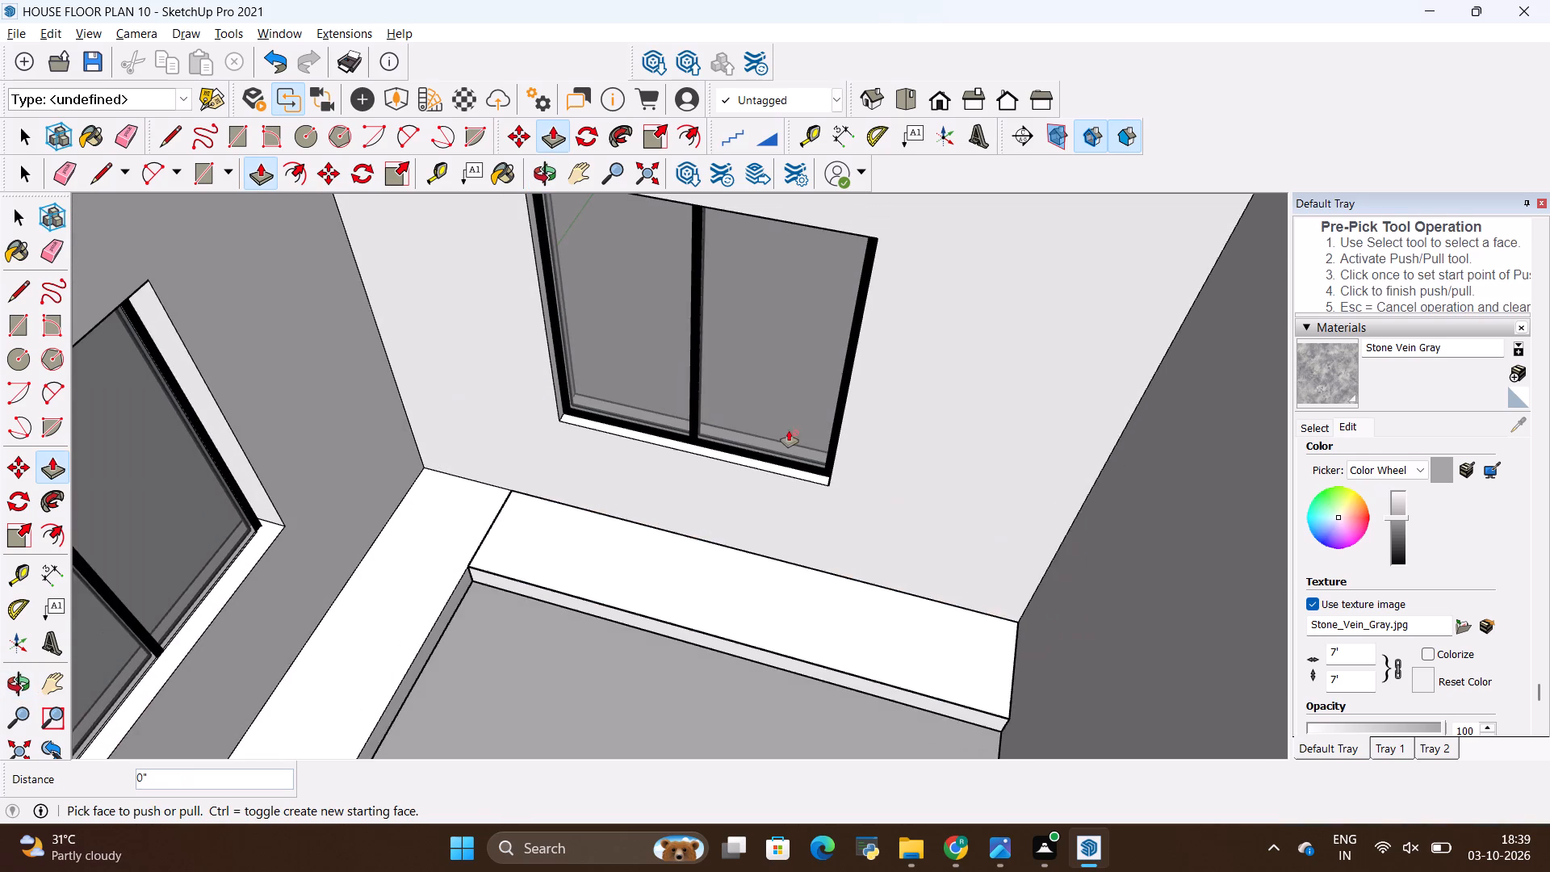
Draw a rectangle of about 10' 2 5/8" by 2' over the top of the grouped counter block.
scroll(696, 559, up, 5)
scroll(519, 538, down, 9)
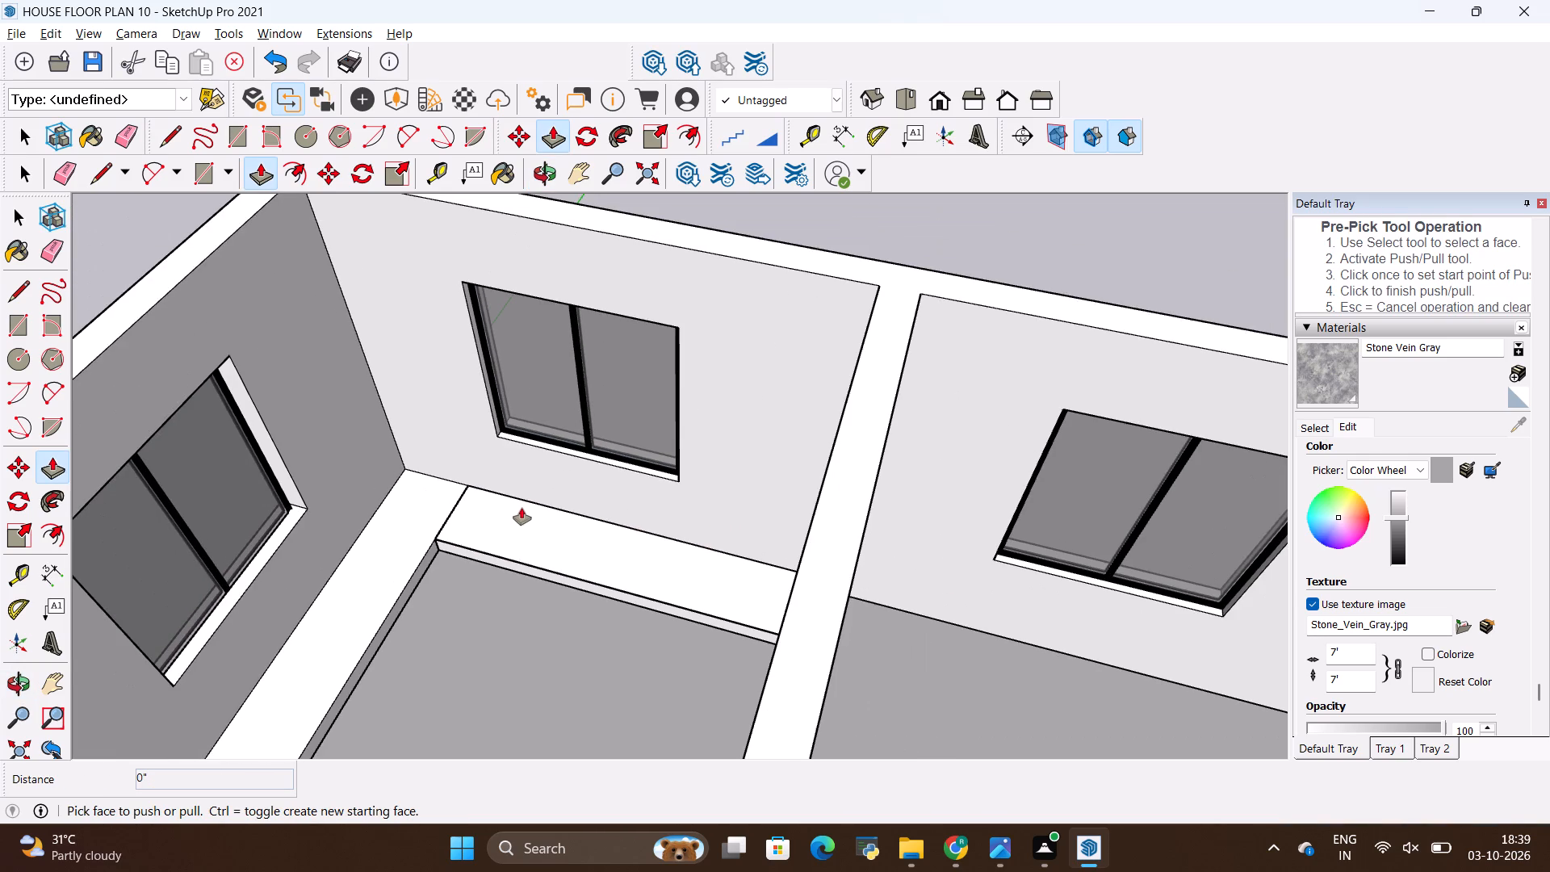
scroll(525, 551, up, 3)
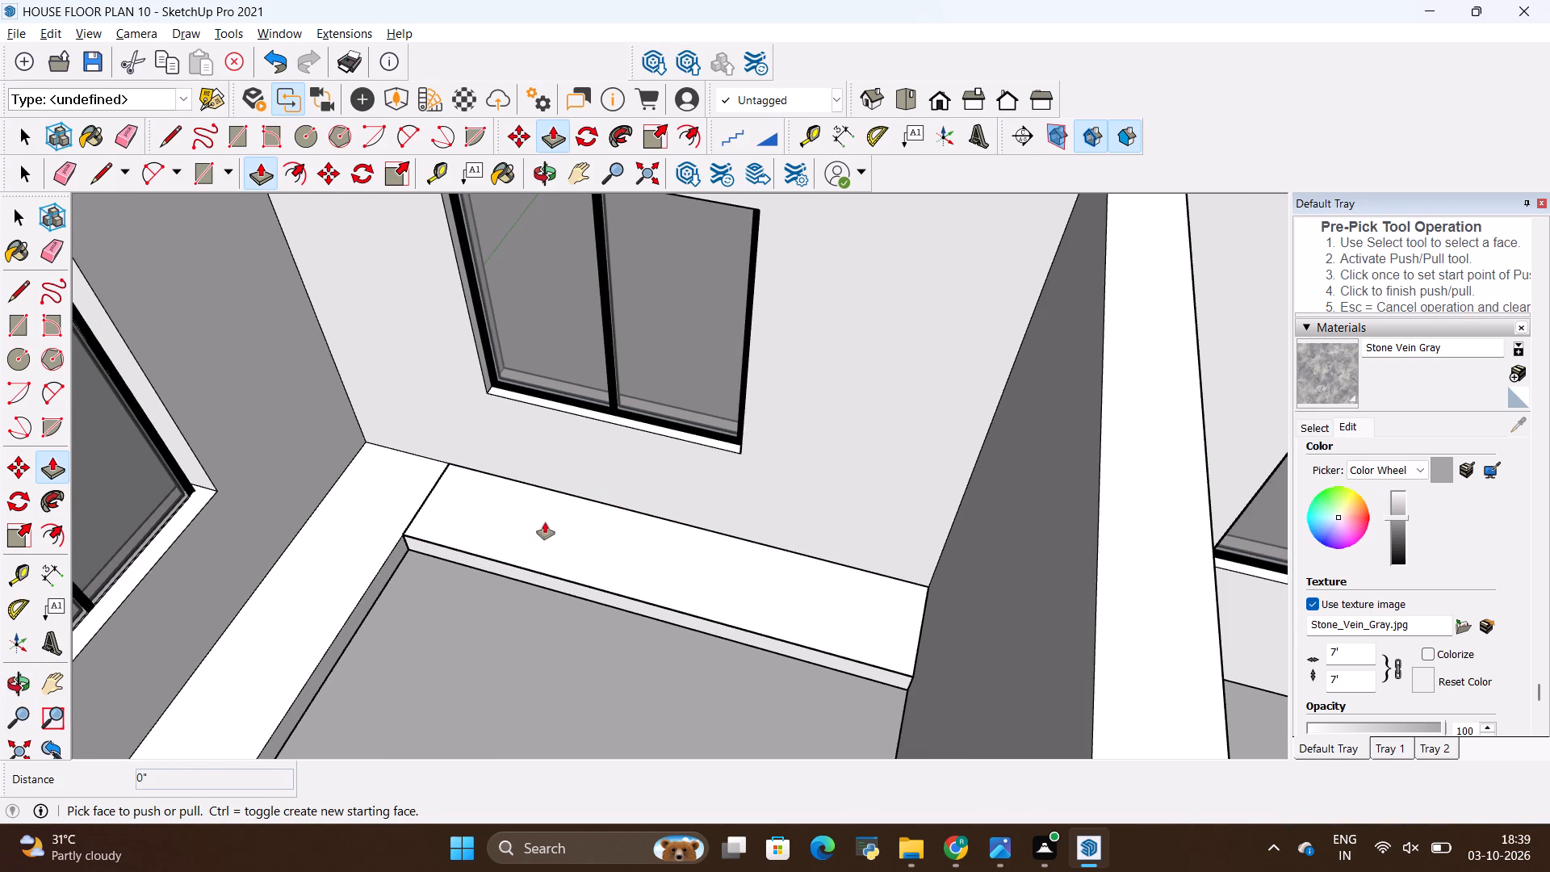
key(r)
click(448, 459)
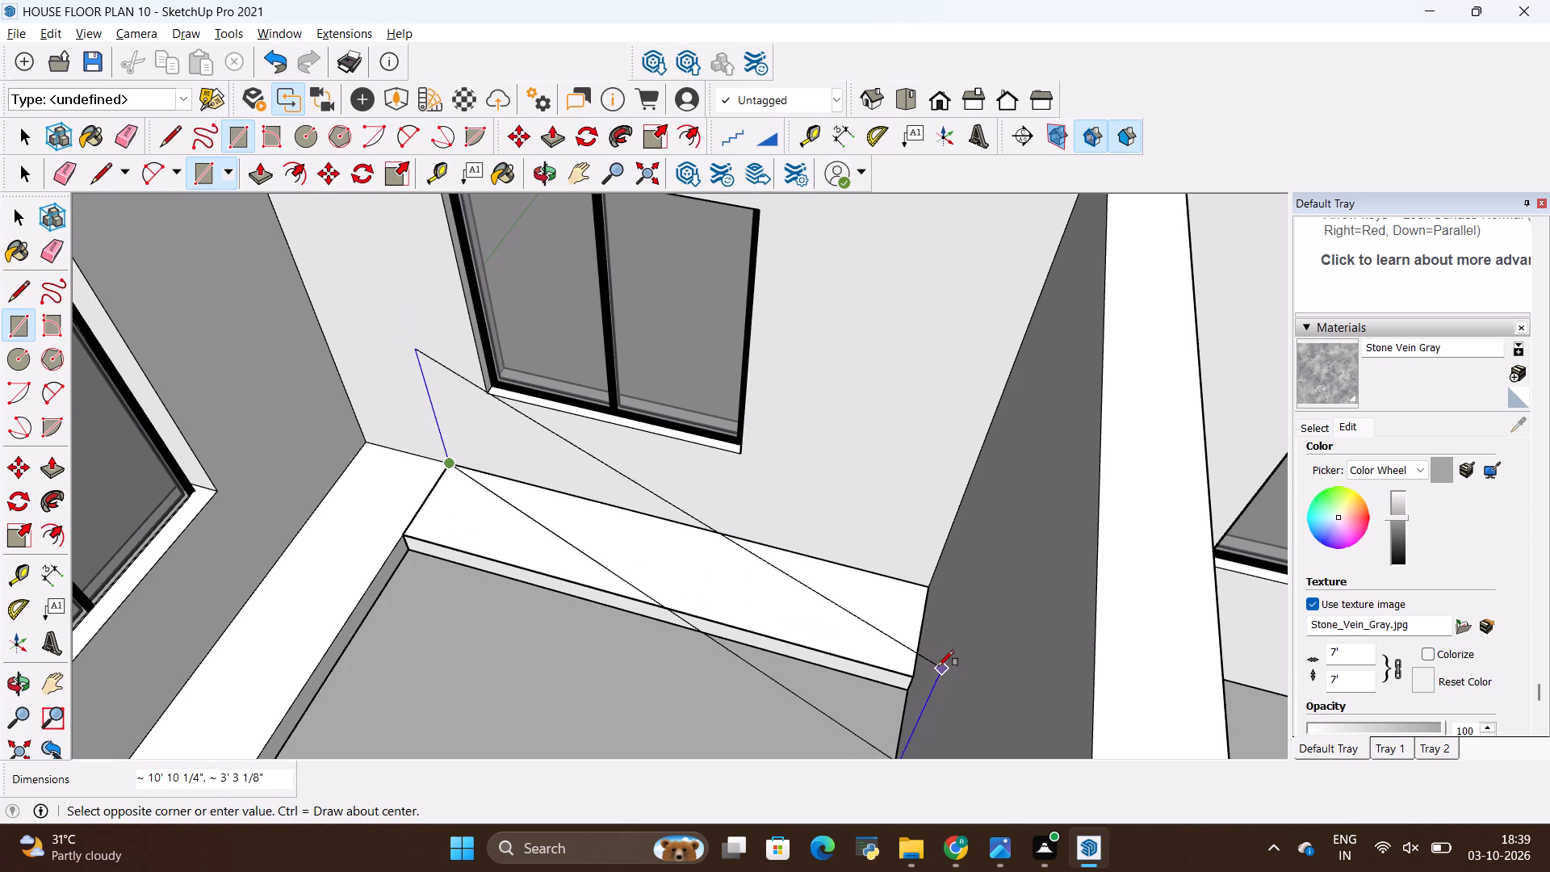
click(915, 673)
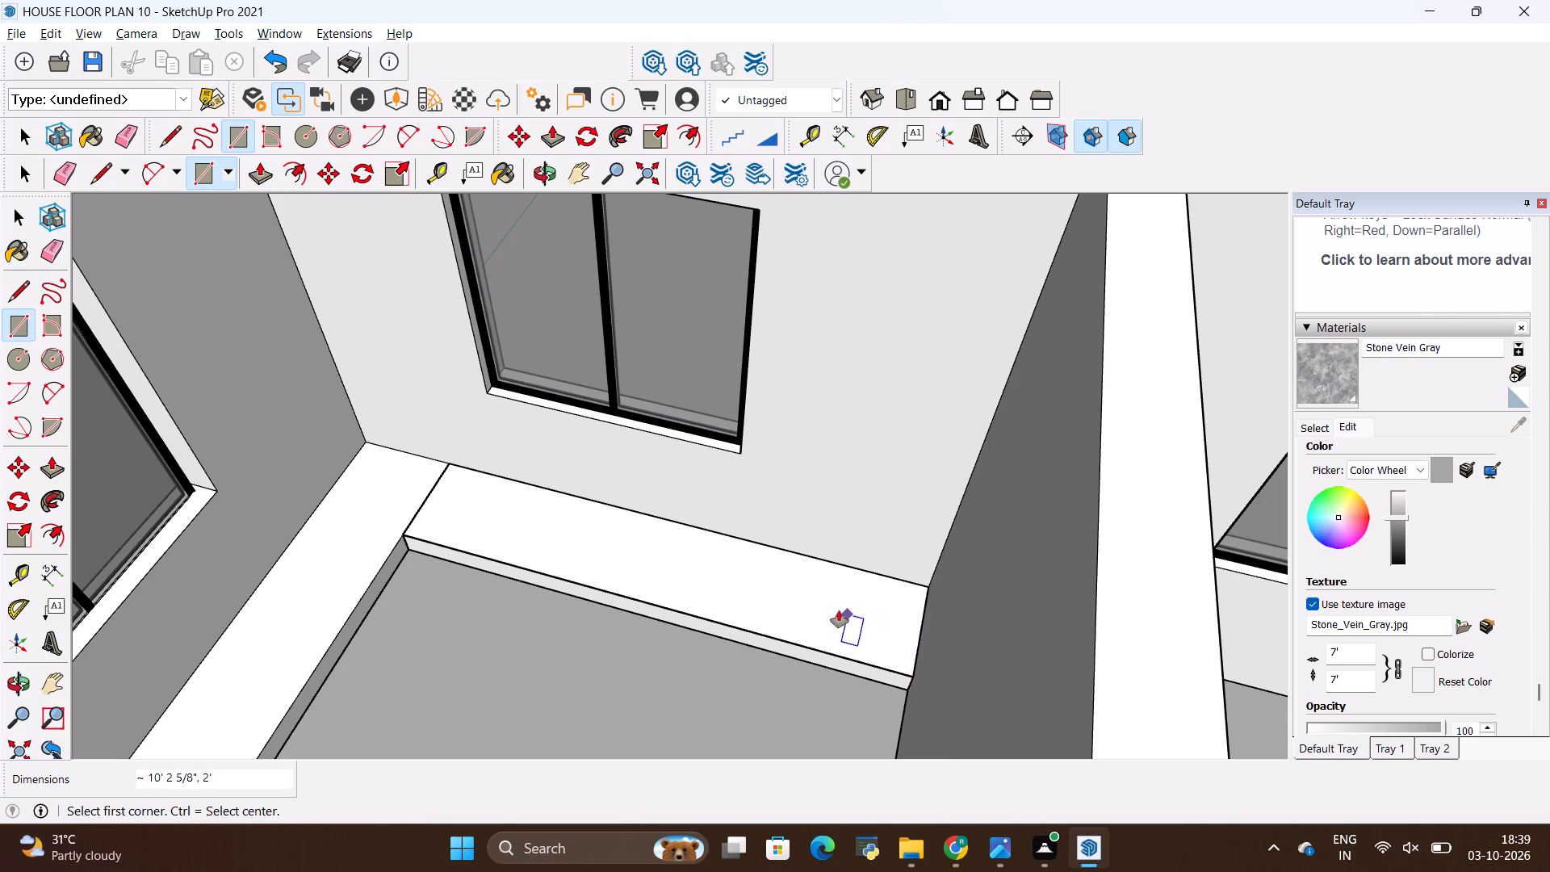
Push/Pull the rectangle on the counter block up about 4 9/16", and raise it a further 2'.
key(p)
click(837, 610)
drag(790, 613, 790, 602)
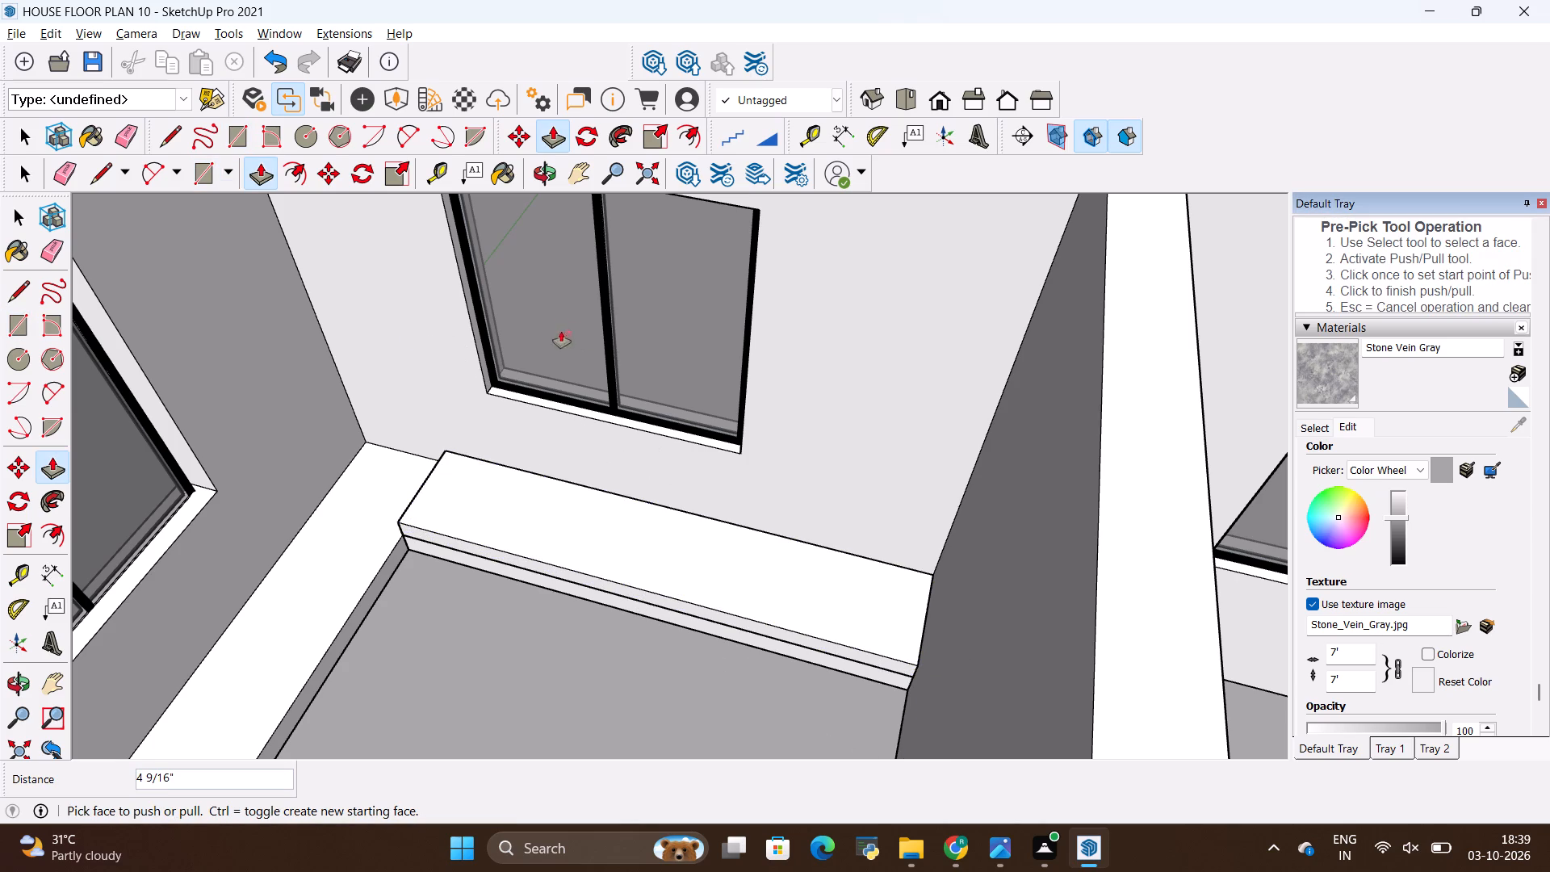
click(604, 551)
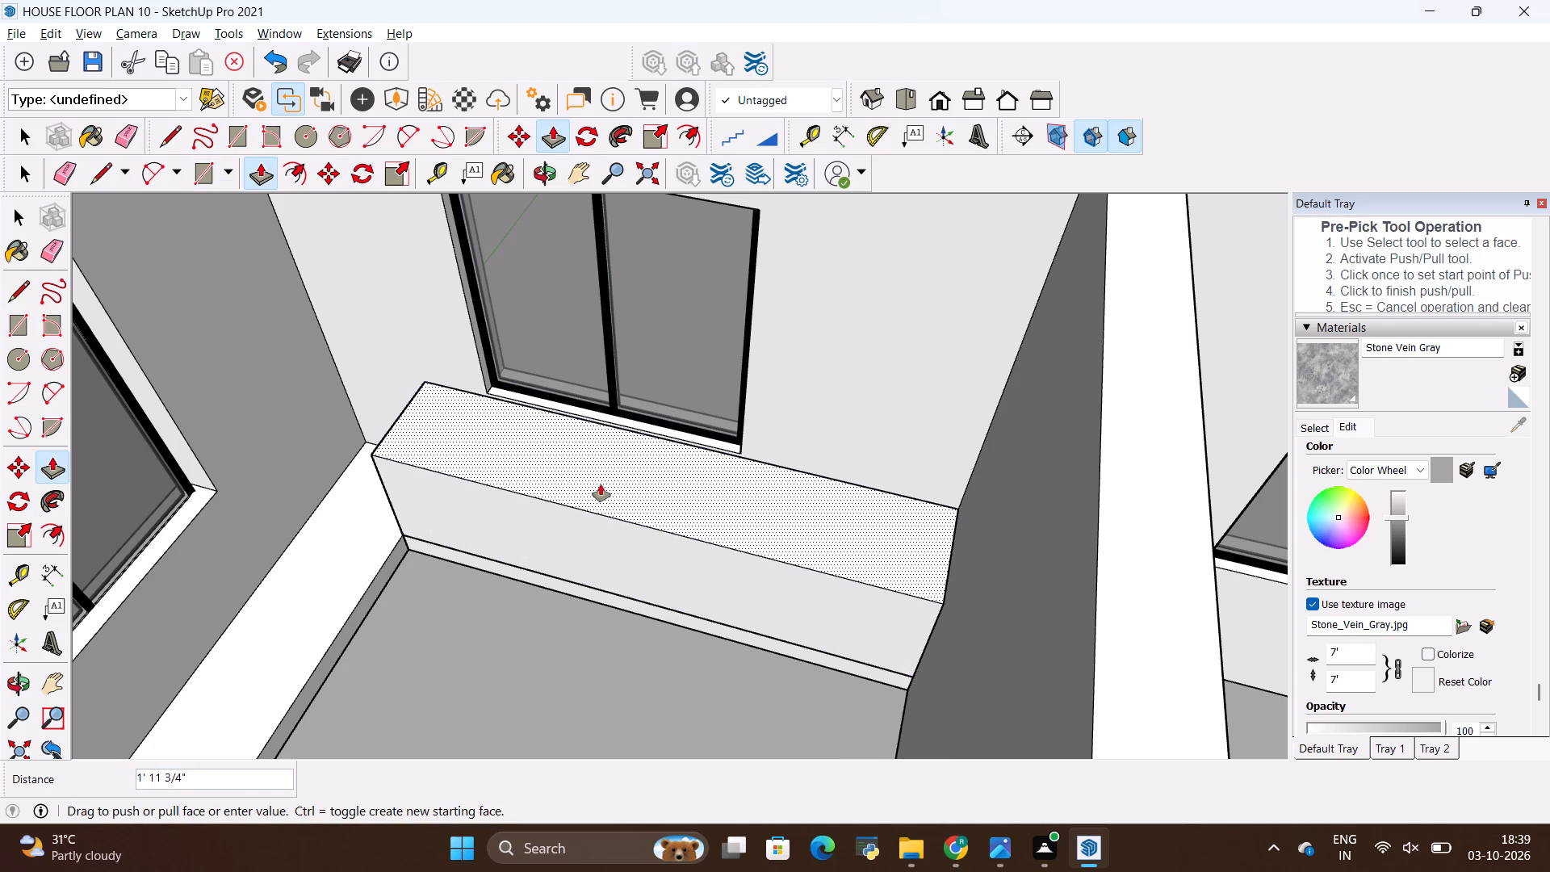
key(BackSpace)
text(2')
key(Return)
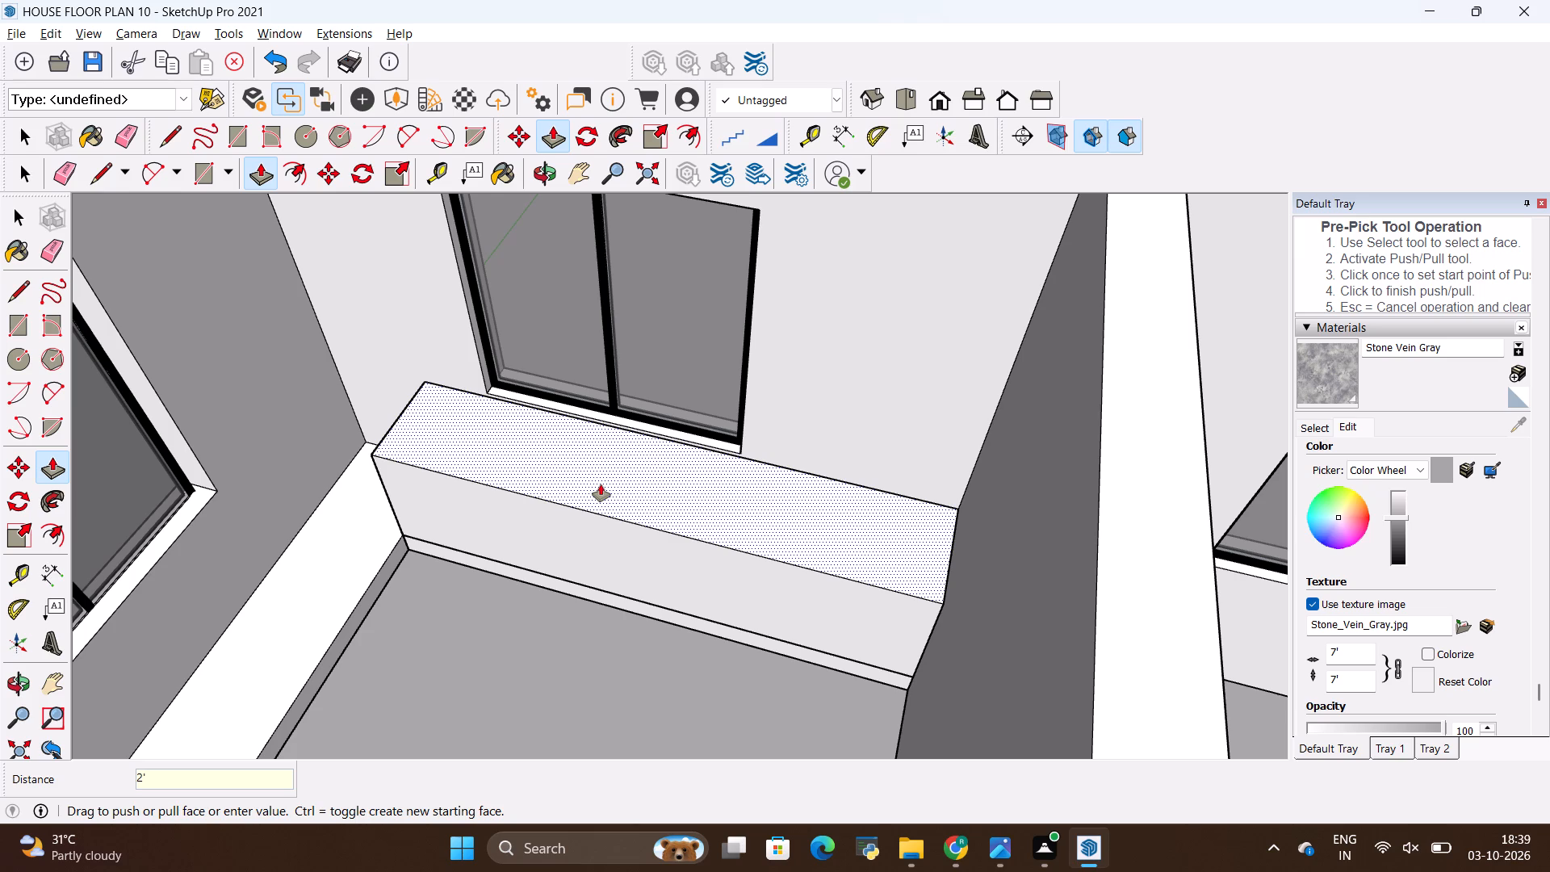
Open the adjoining side-window counter's group and Push/Pull its top up 2' 4 15/16", flush with the back counter block.
scroll(648, 469, up, 7)
scroll(823, 425, down, 3)
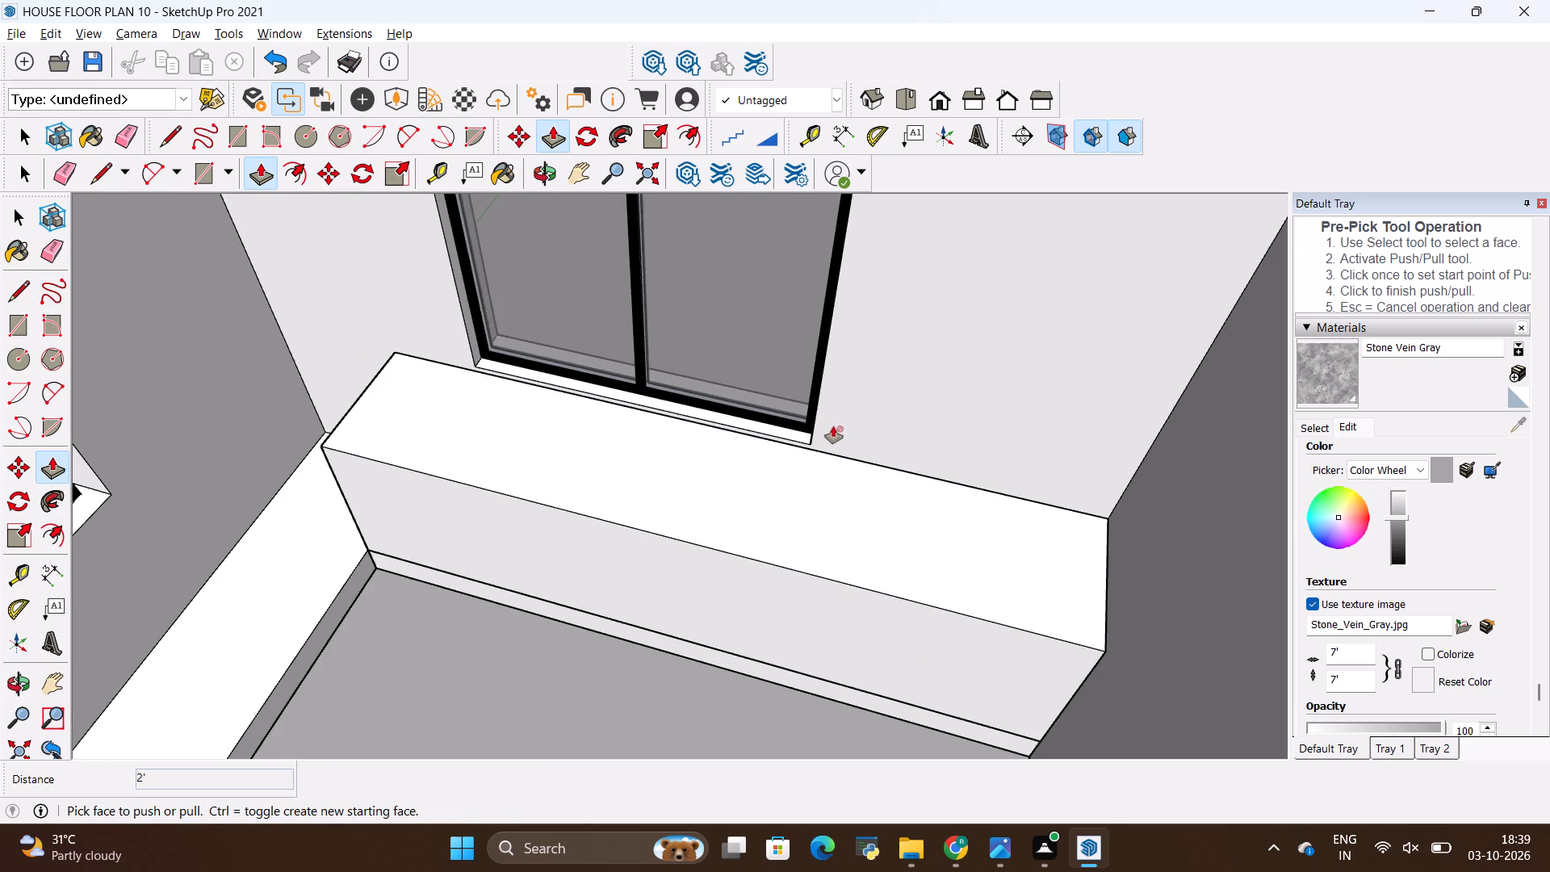
scroll(833, 426, down, 5)
click(400, 518)
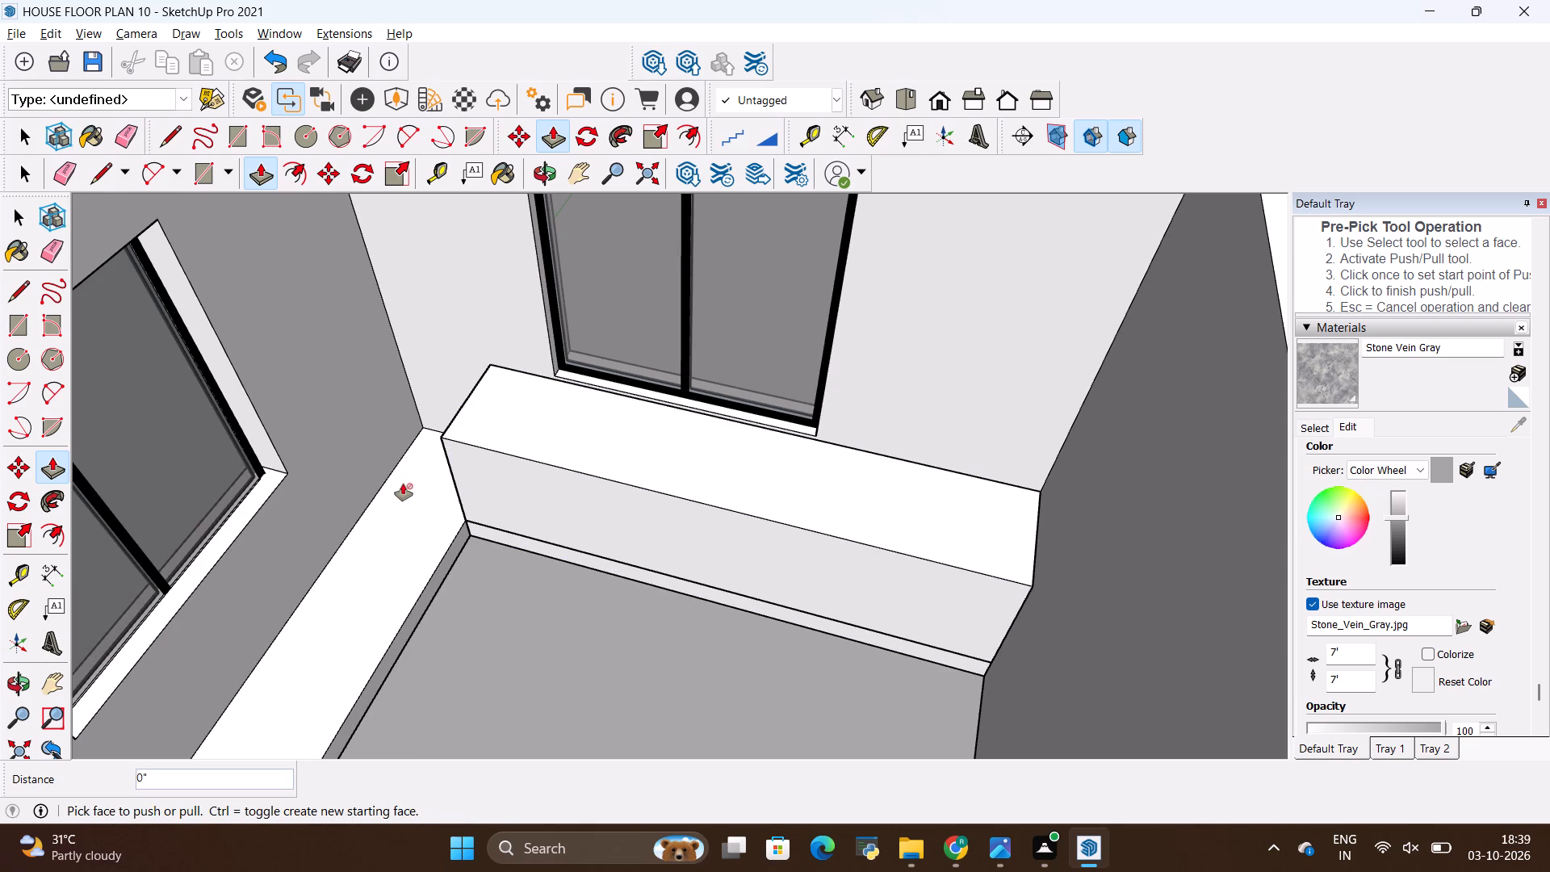
key(space)
click(398, 504)
key(space)
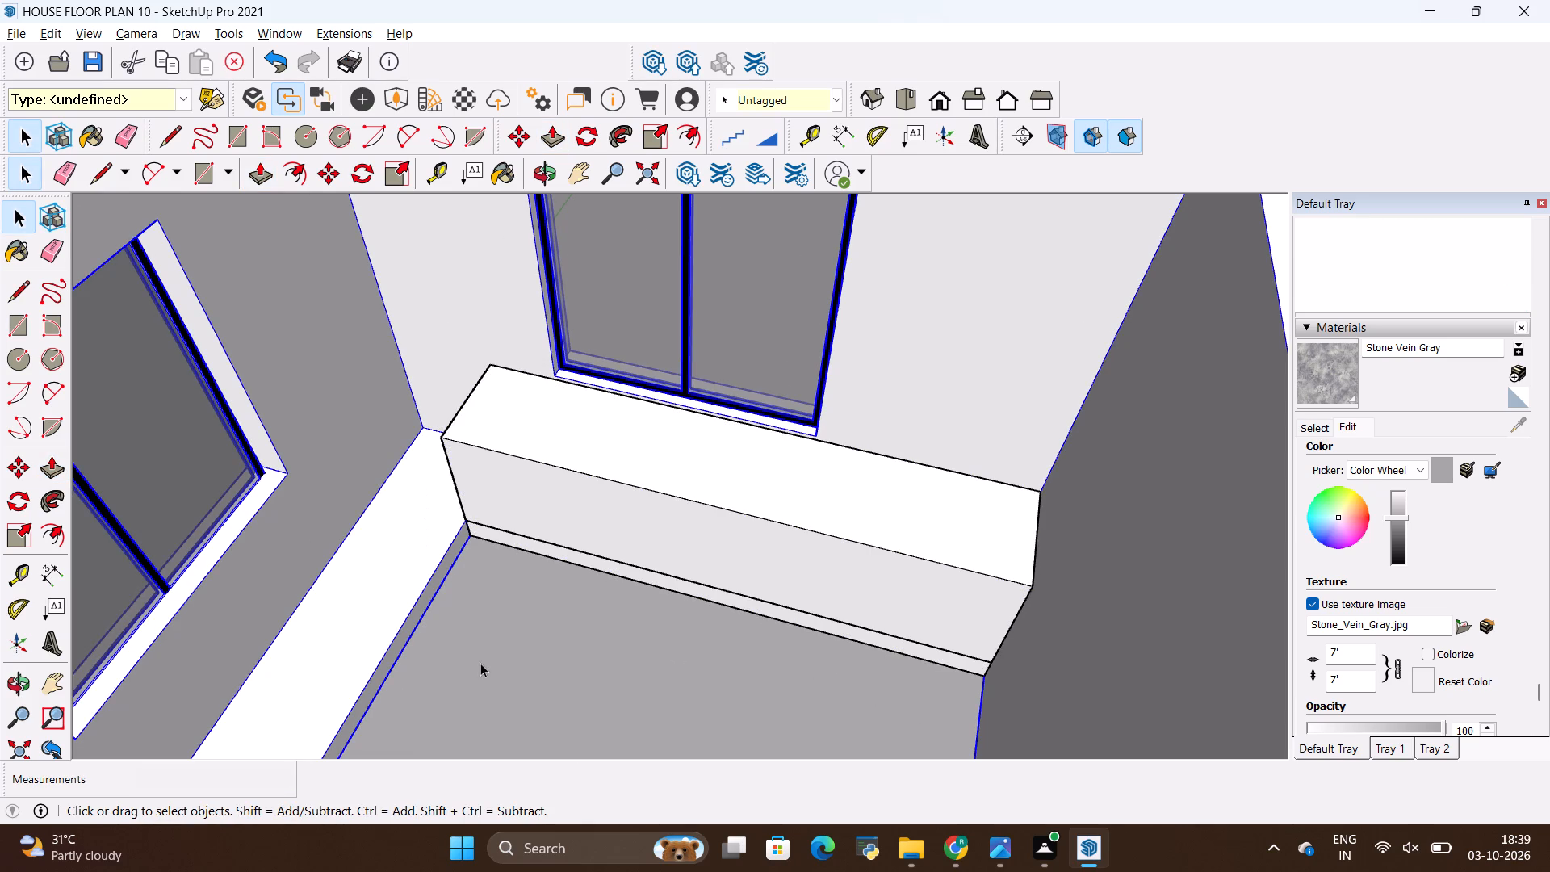
click(481, 661)
double_click(382, 615)
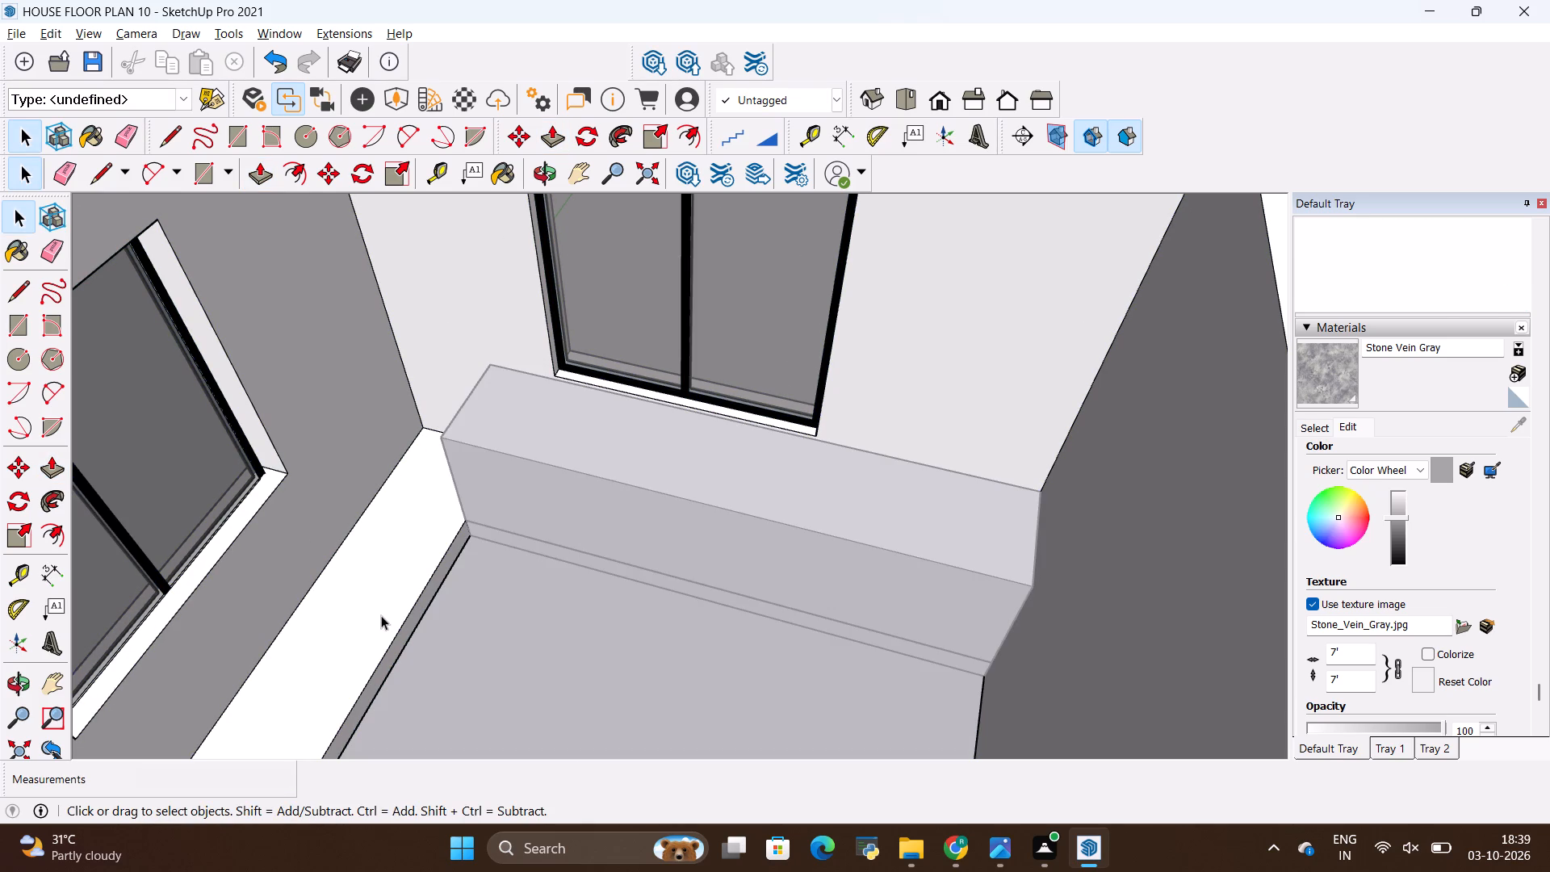
key(p)
click(379, 614)
click(516, 432)
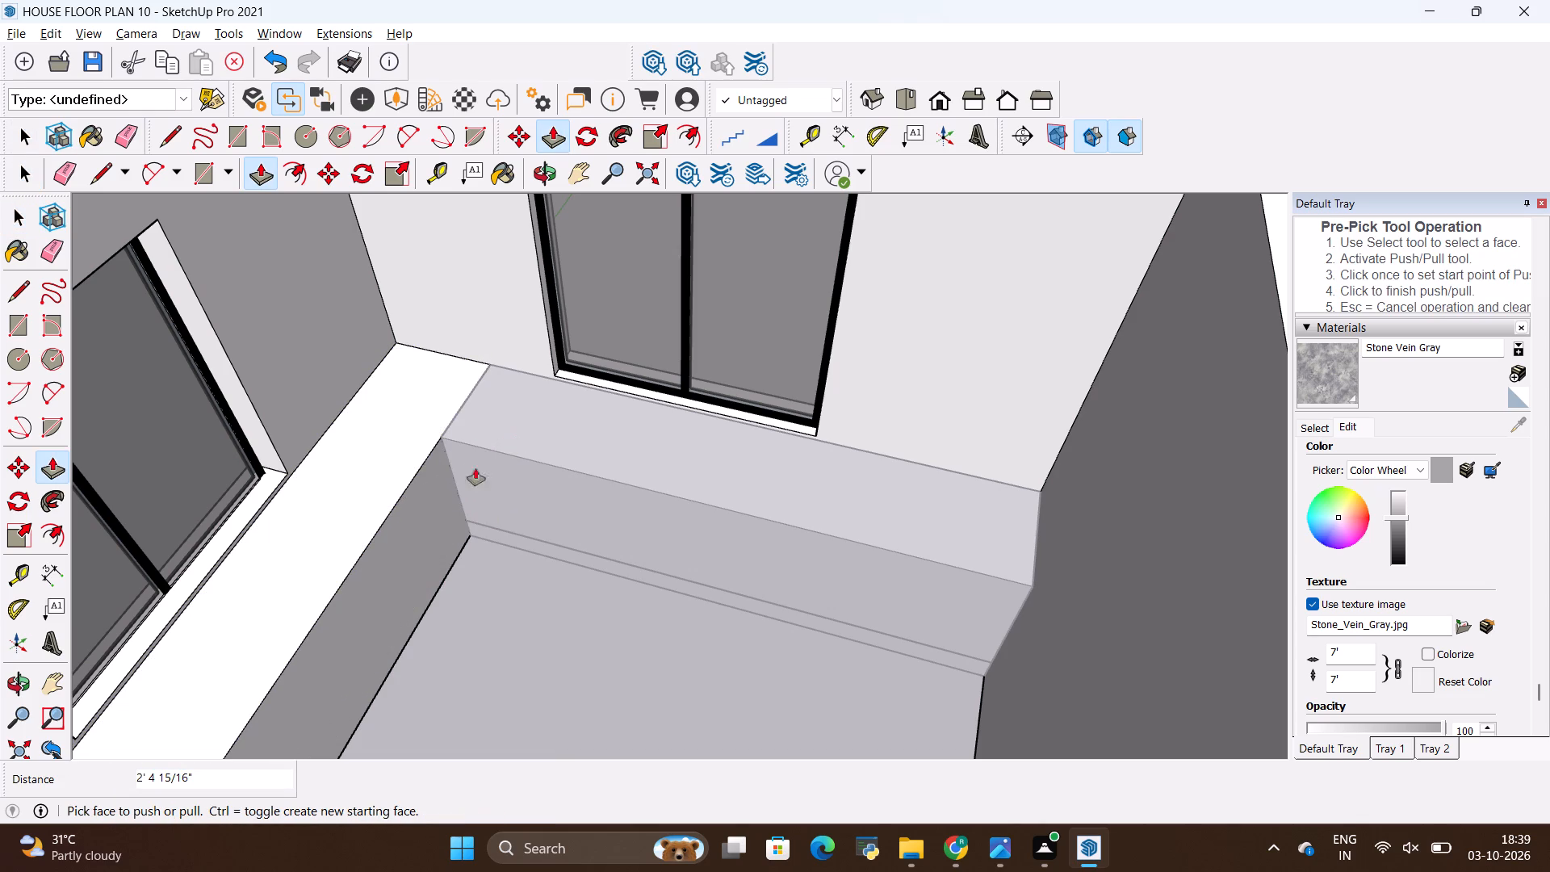
key(space)
click(530, 651)
scroll(529, 660, down, 10)
key(space)
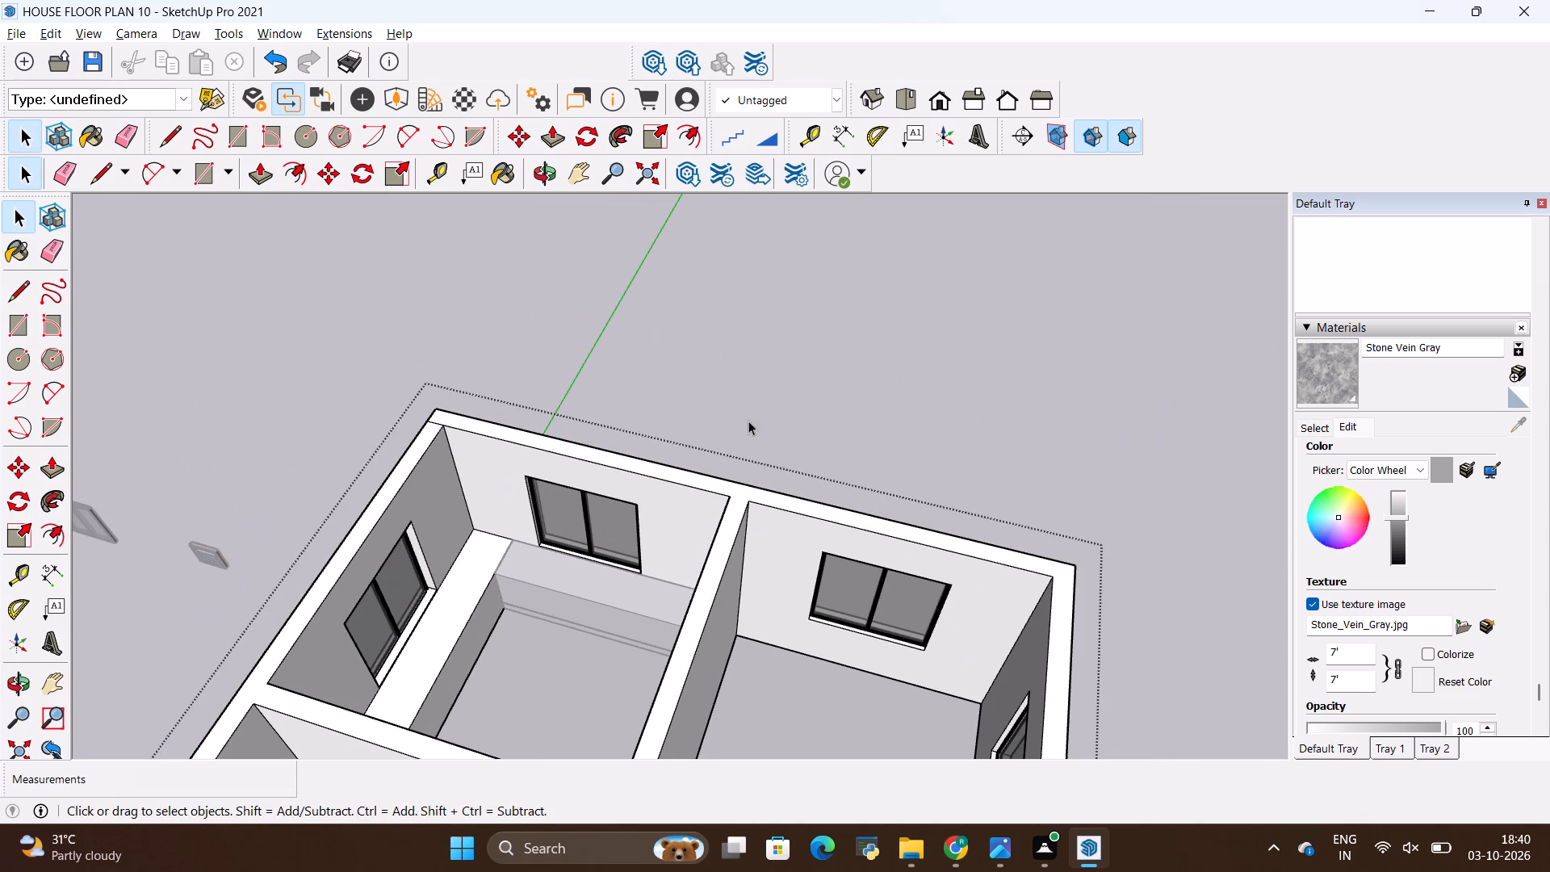
click(748, 420)
Draw a line about 10' 3" long across the lower front of the side counter, from the inner corner to the far wall.
middle_drag(568, 681, 522, 639)
scroll(478, 640, up, 6)
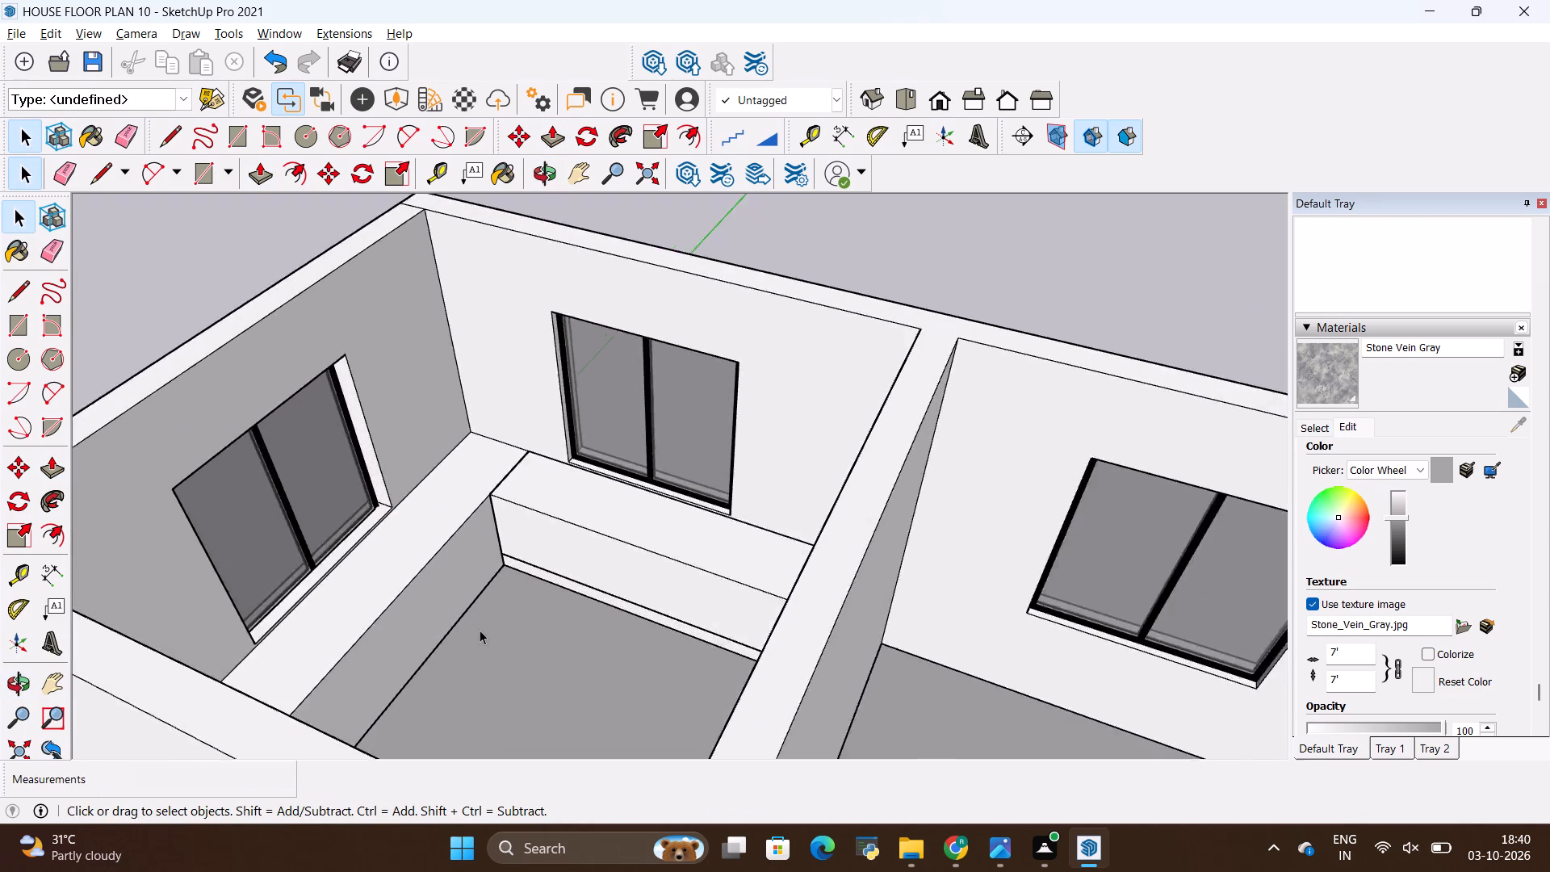
scroll(480, 630, up, 6)
scroll(501, 566, up, 4)
key(l)
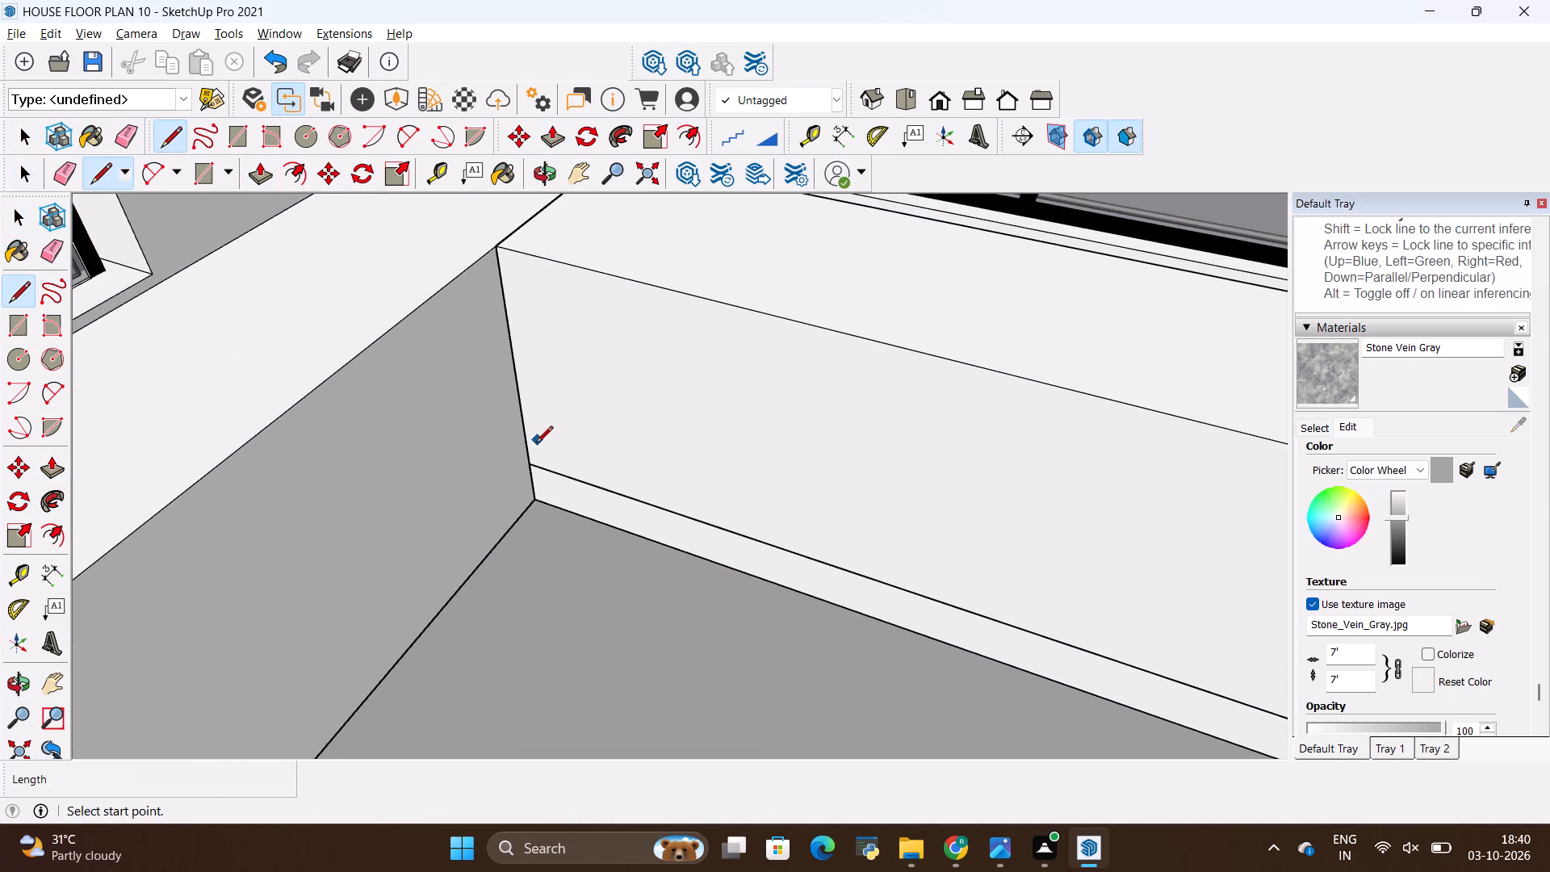
click(531, 463)
scroll(466, 536, down, 11)
middle_drag(569, 503, 523, 531)
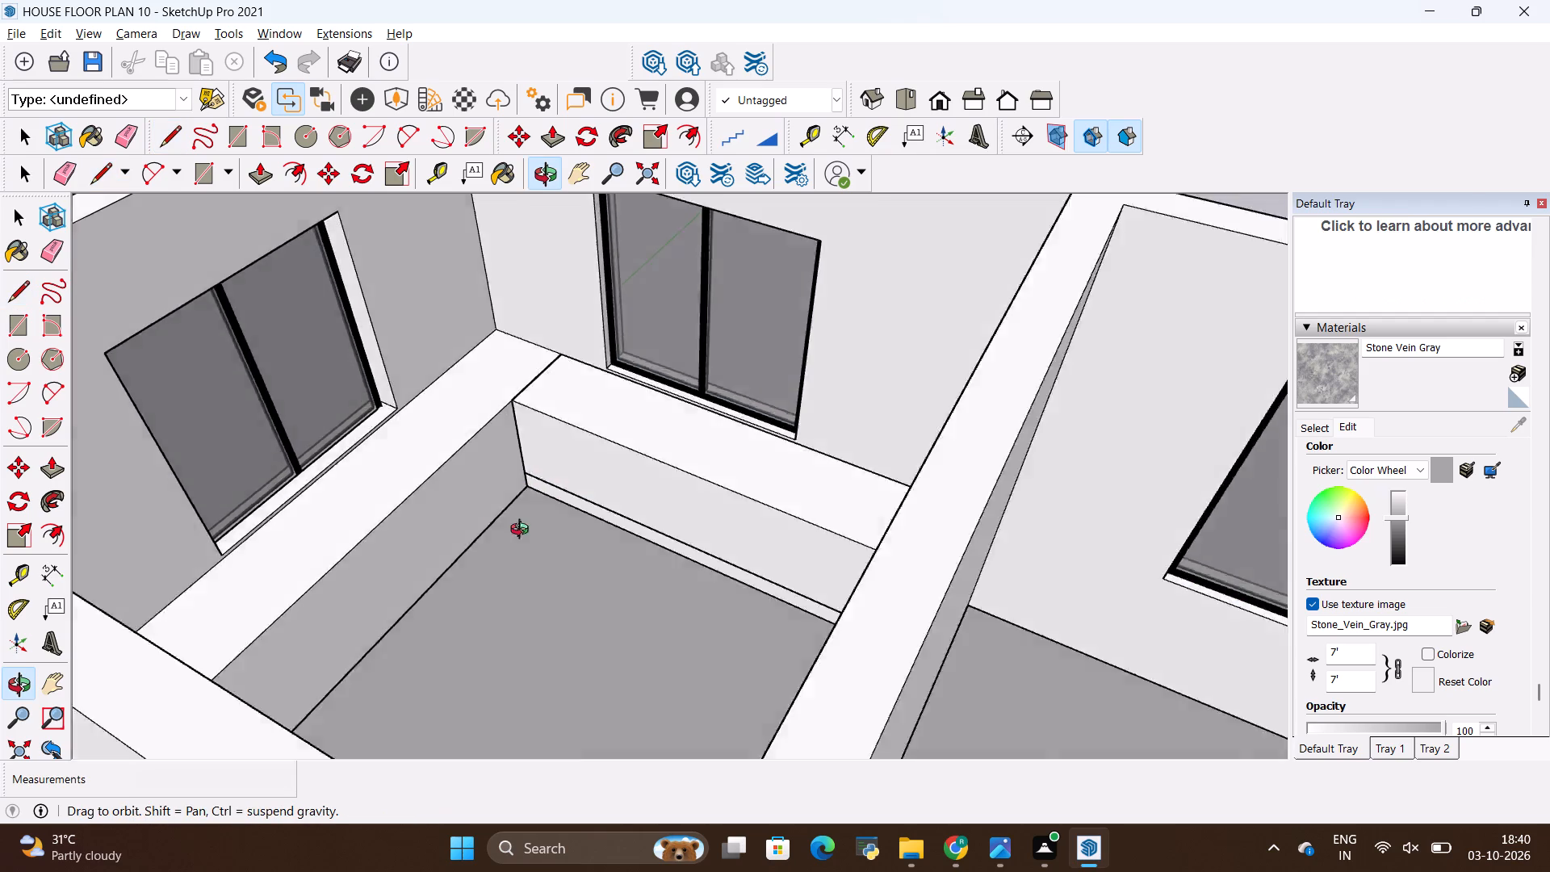
middle_drag(523, 531, 366, 570)
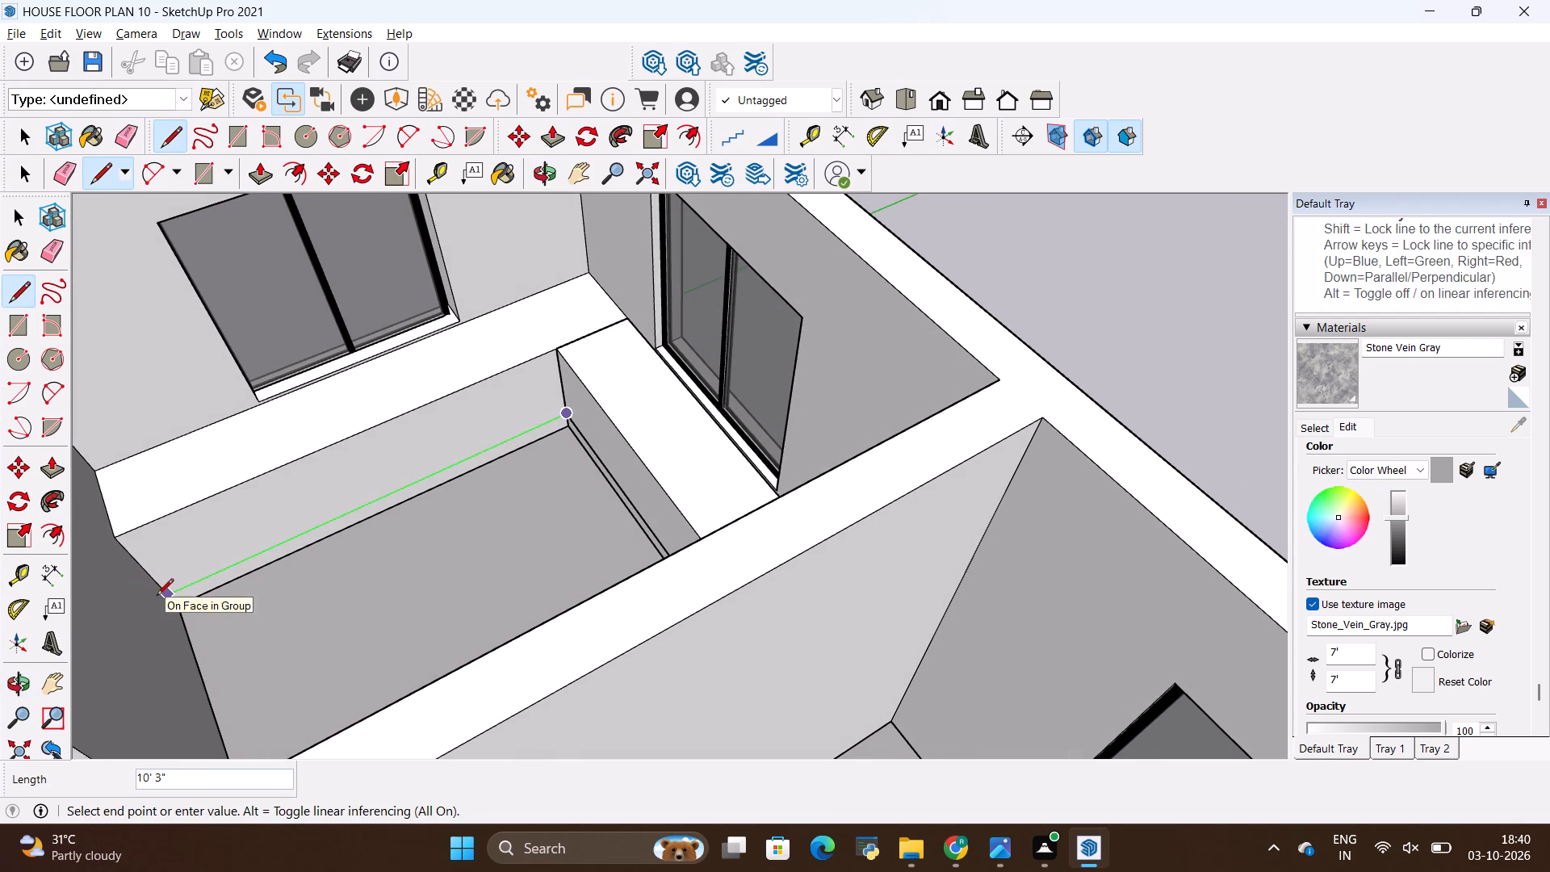
click(157, 597)
scroll(249, 557, up, 5)
key(space)
click(331, 589)
Inside the side counter's group, place a guide line 3' from the counter top's end at the partition wall.
scroll(584, 593, down, 4)
double_click(291, 468)
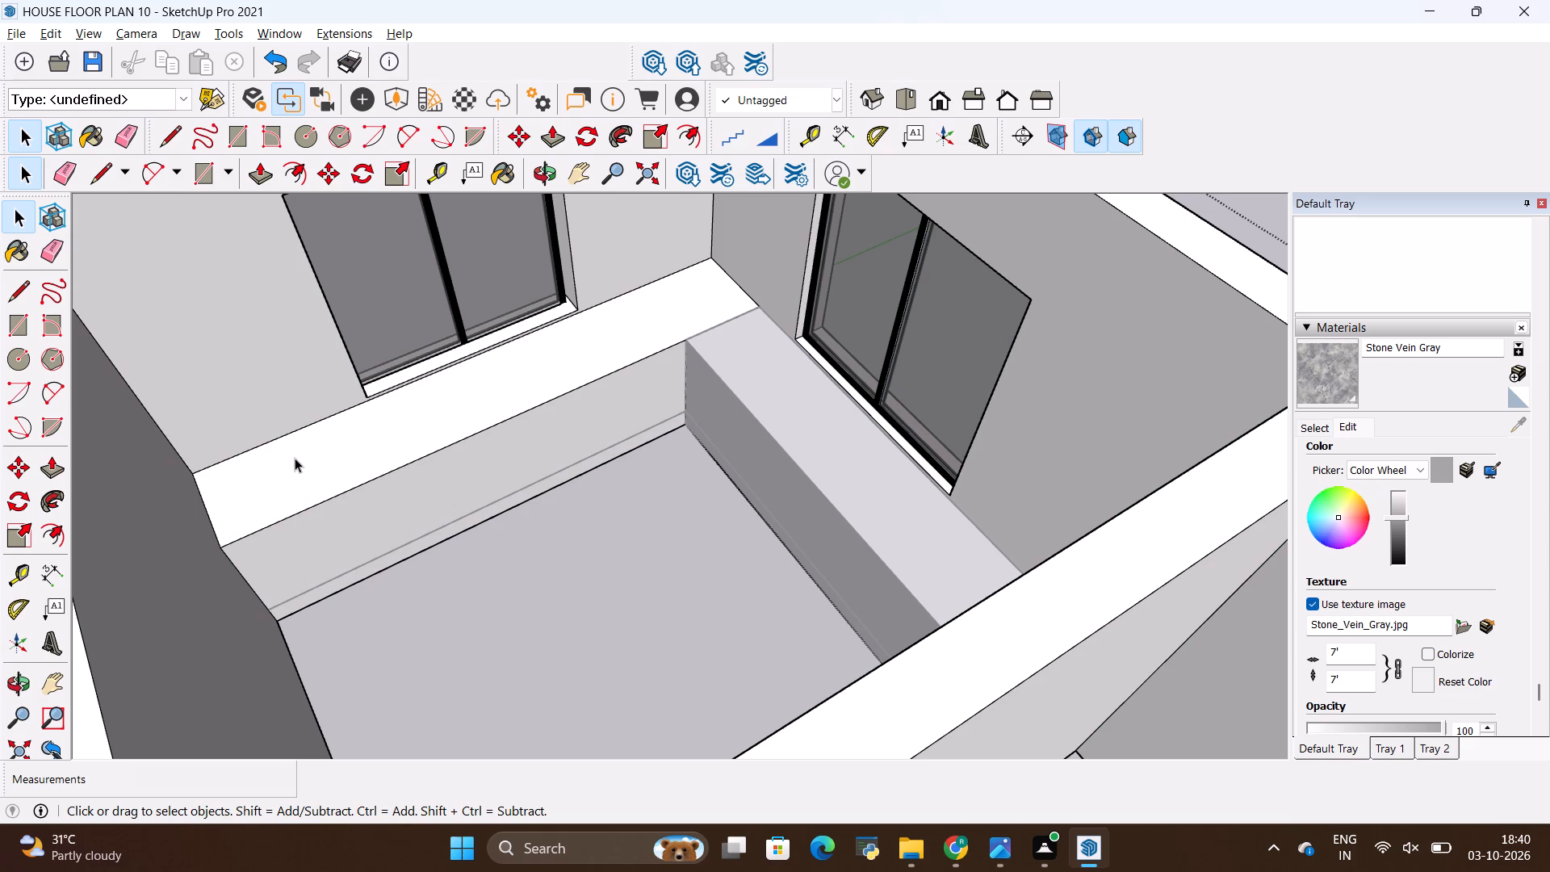
key(t)
click(199, 514)
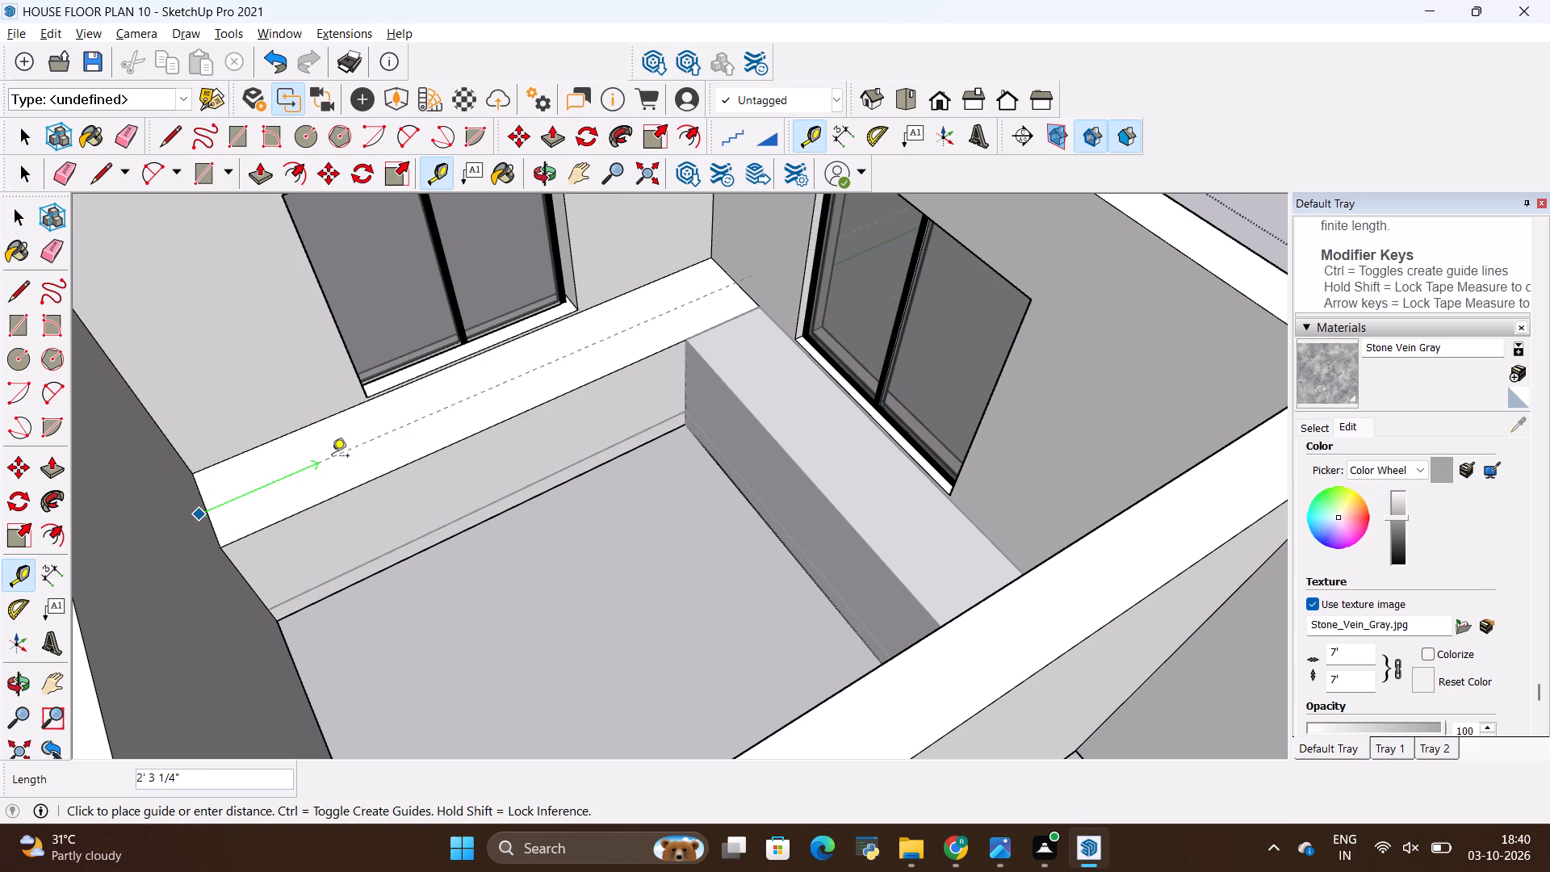
key(Escape)
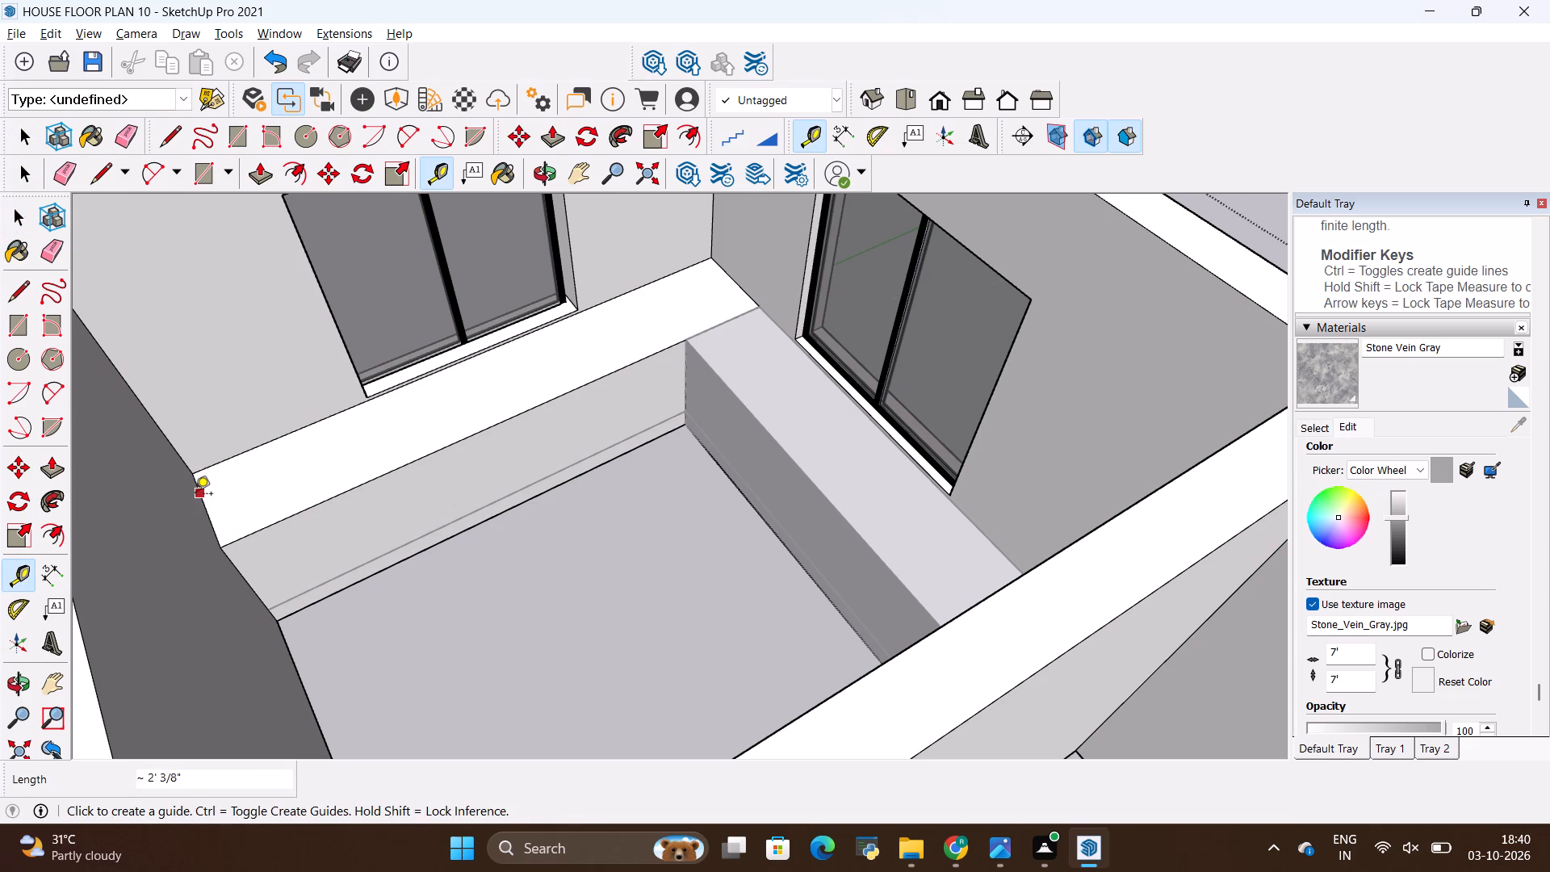
click(195, 495)
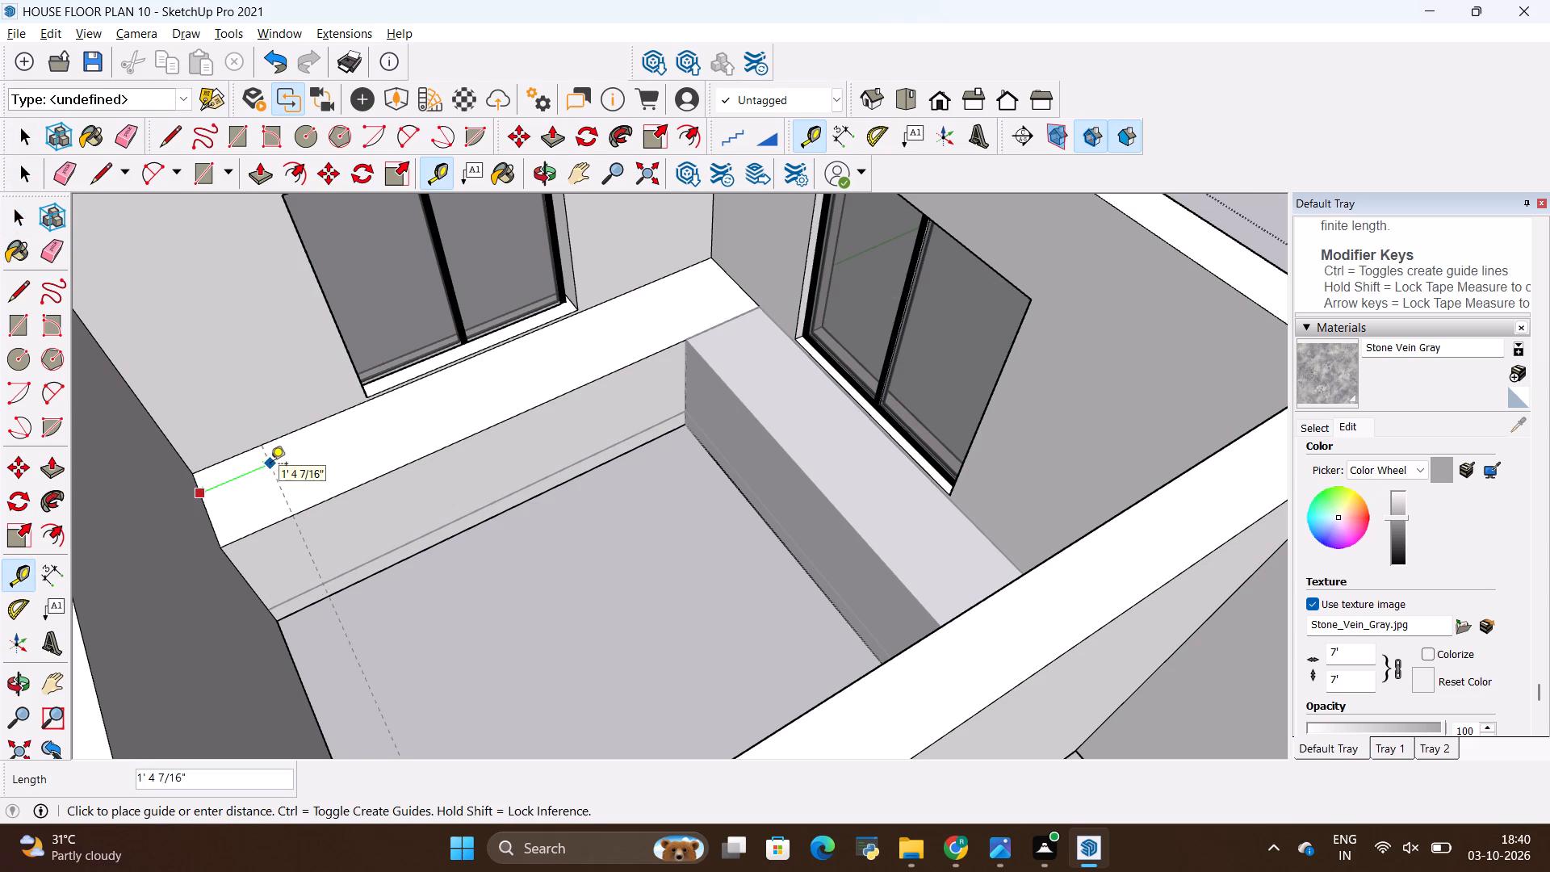
text(3')
key(Return)
scroll(316, 459, down, 1)
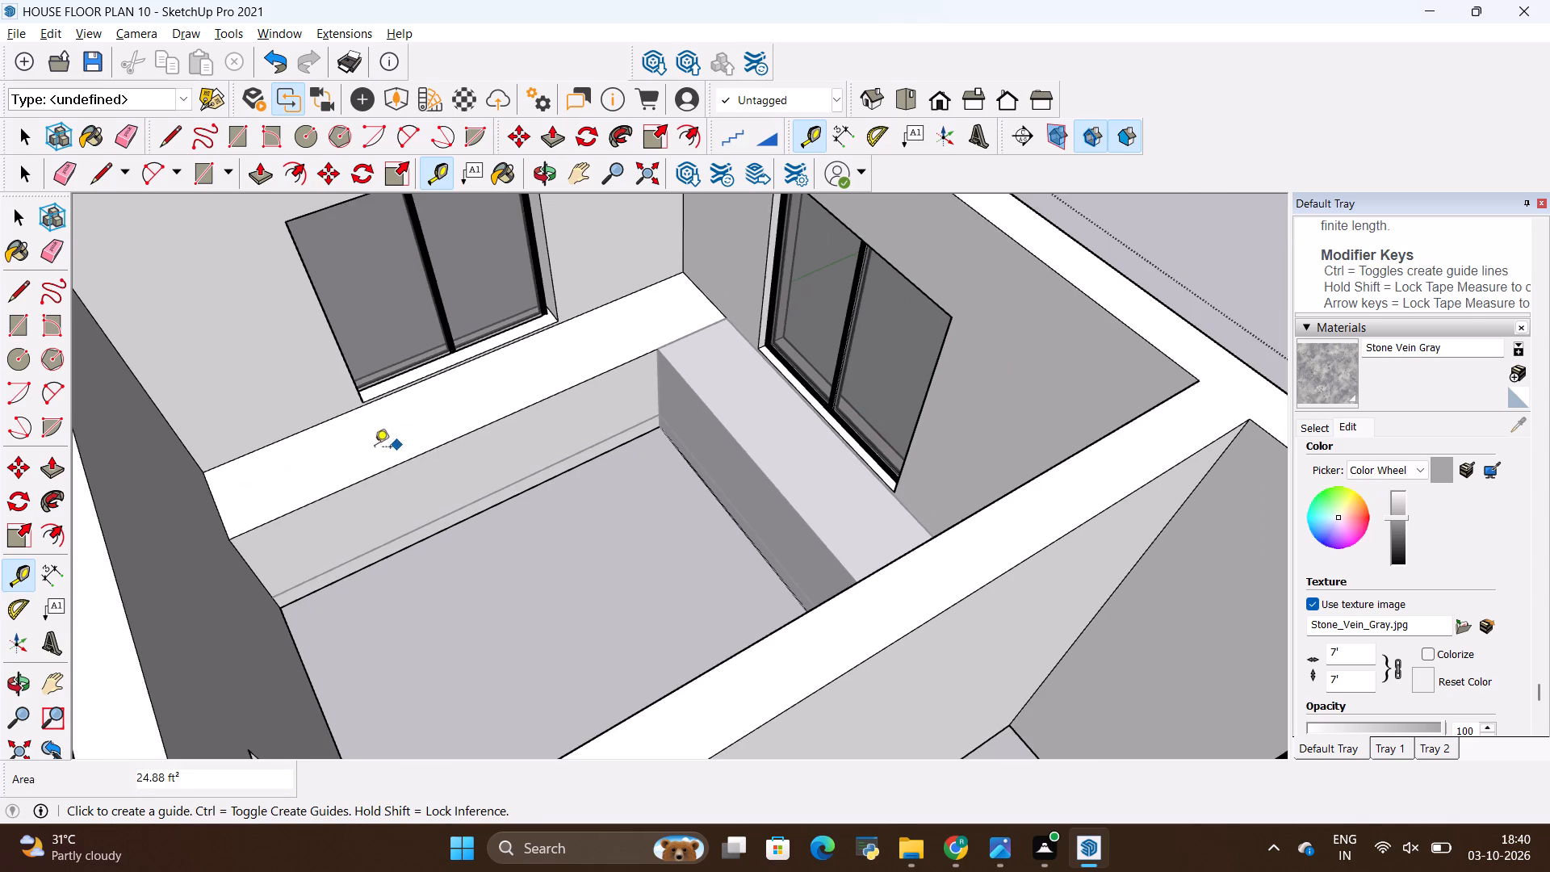
scroll(246, 476, up, 9)
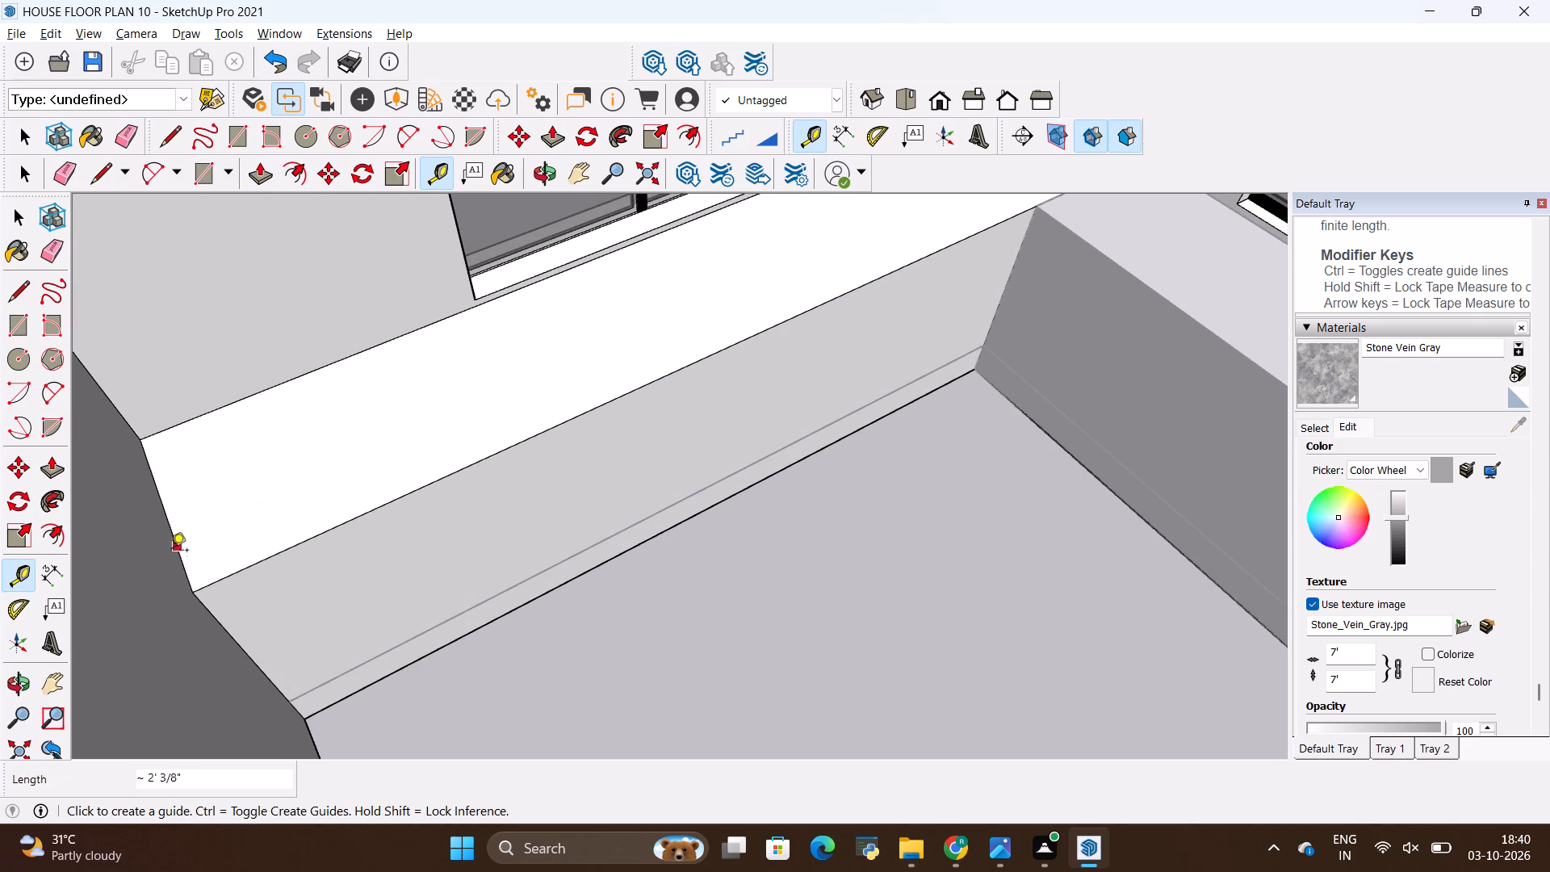
click(182, 558)
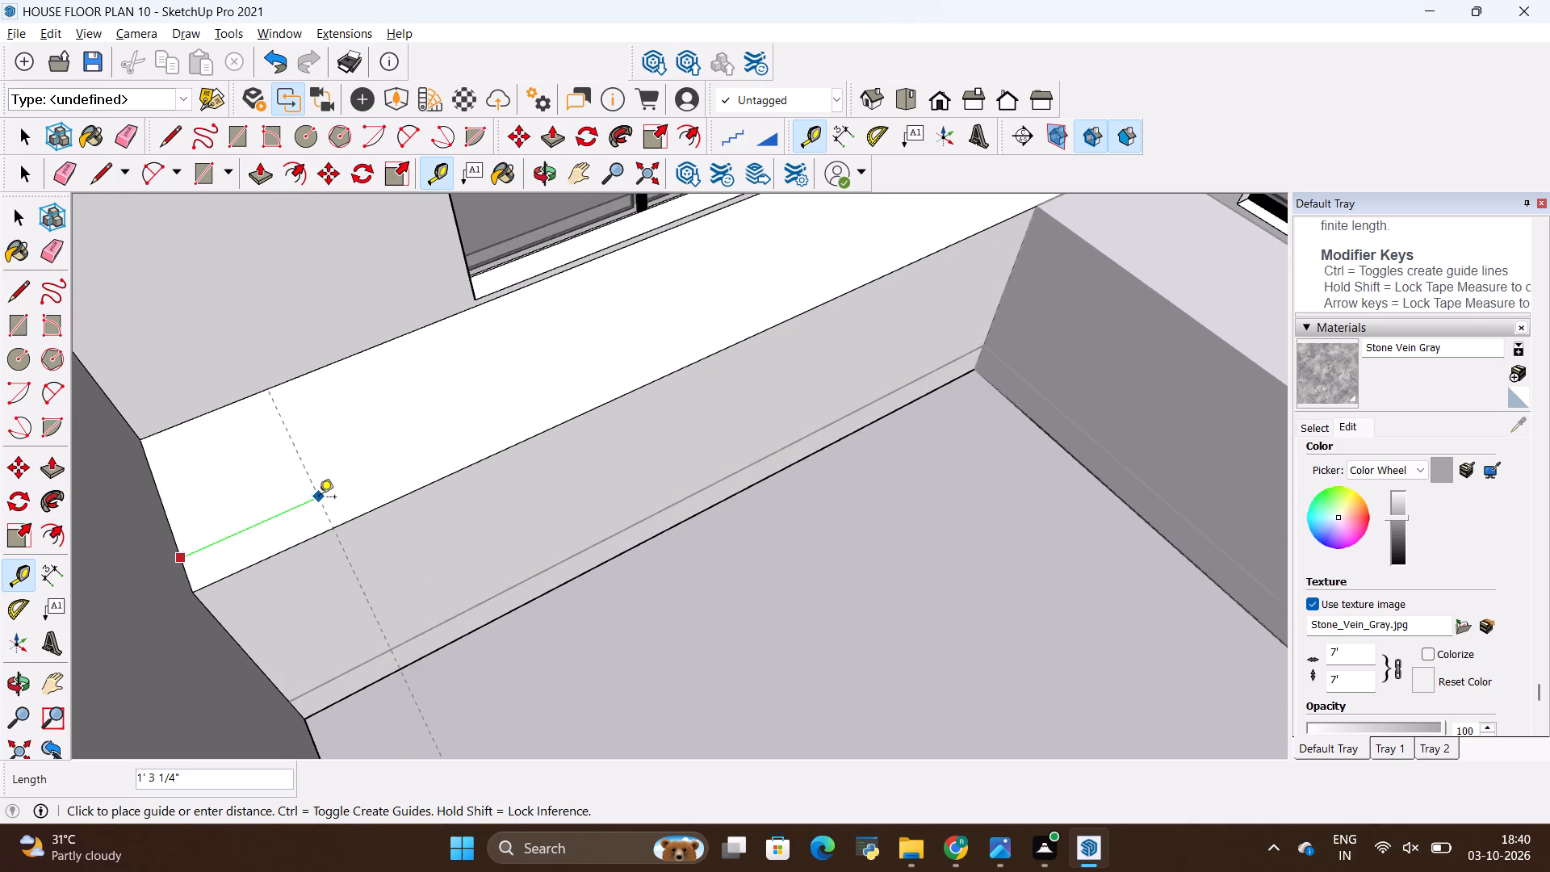
text(3')
key(Return)
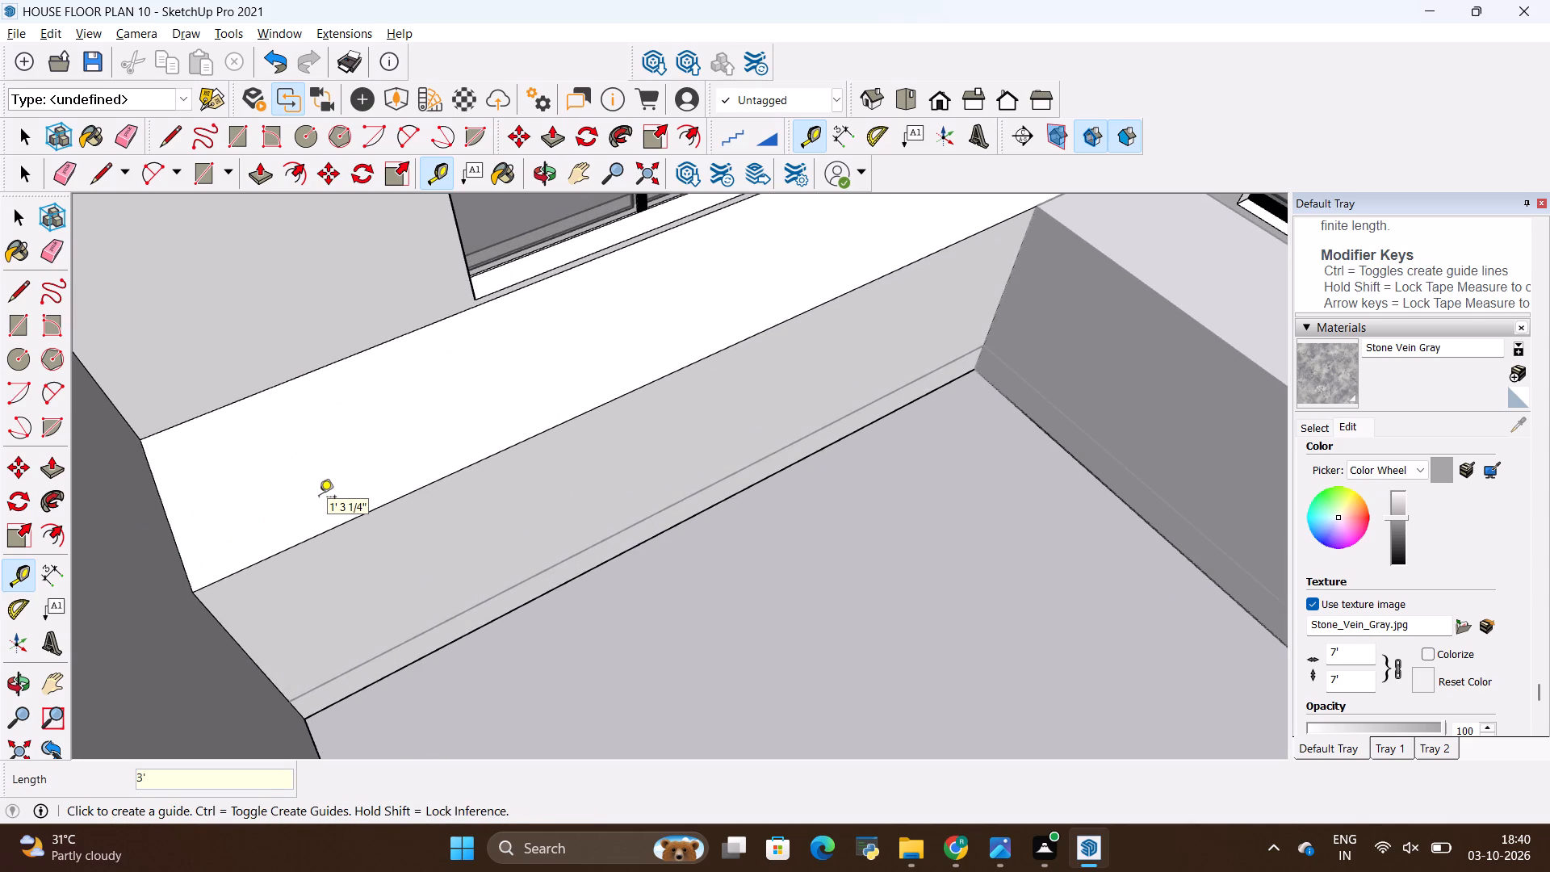
Turn on the display of guides.
scroll(336, 446, down, 20)
scroll(355, 392, up, 1)
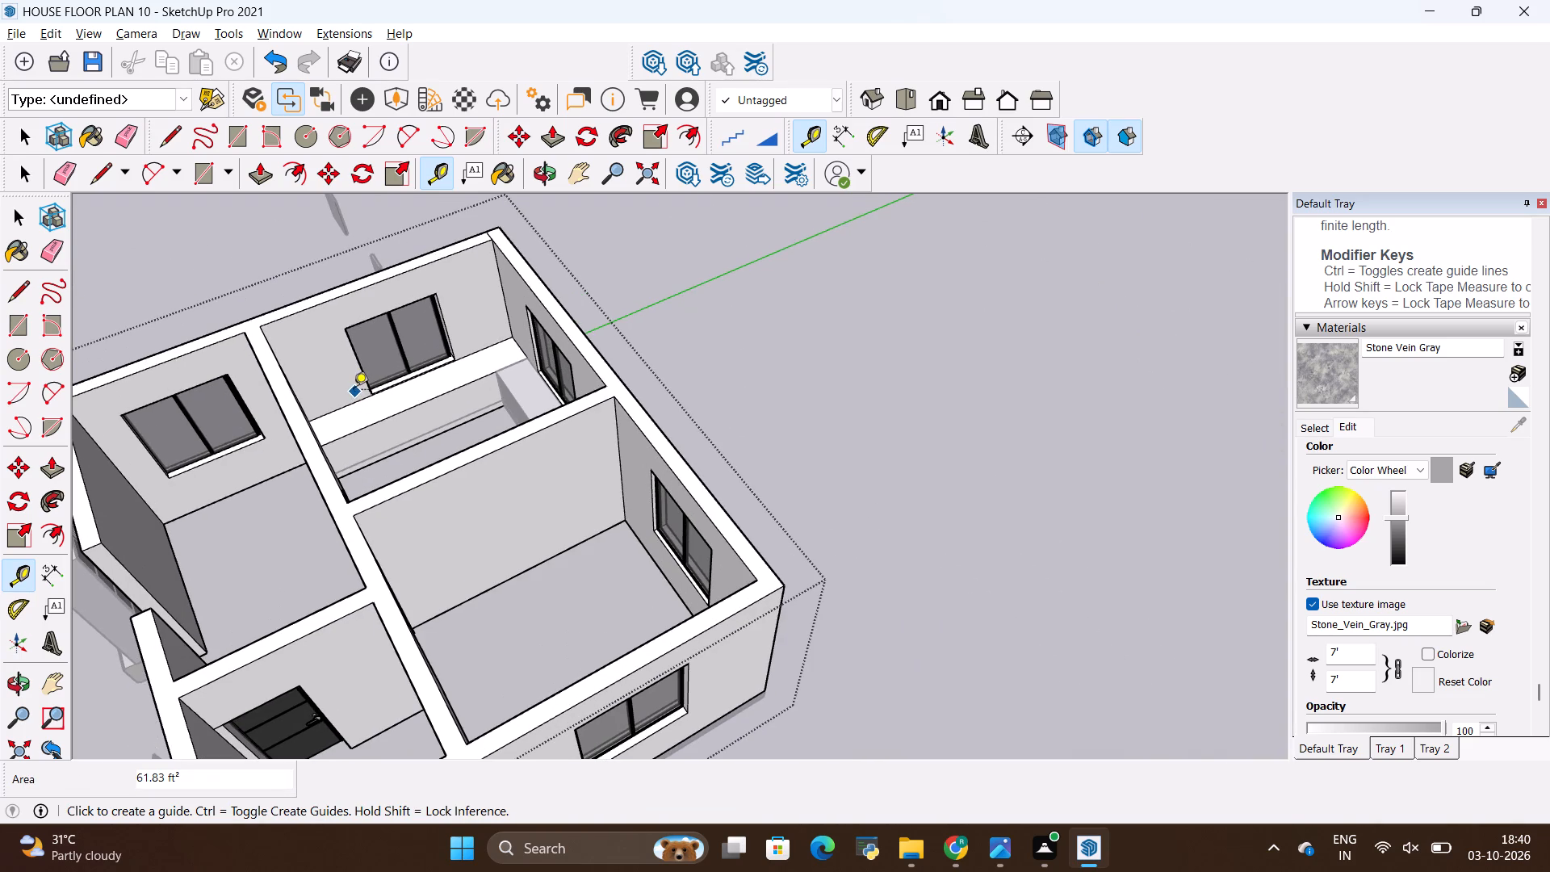
scroll(347, 390, up, 6)
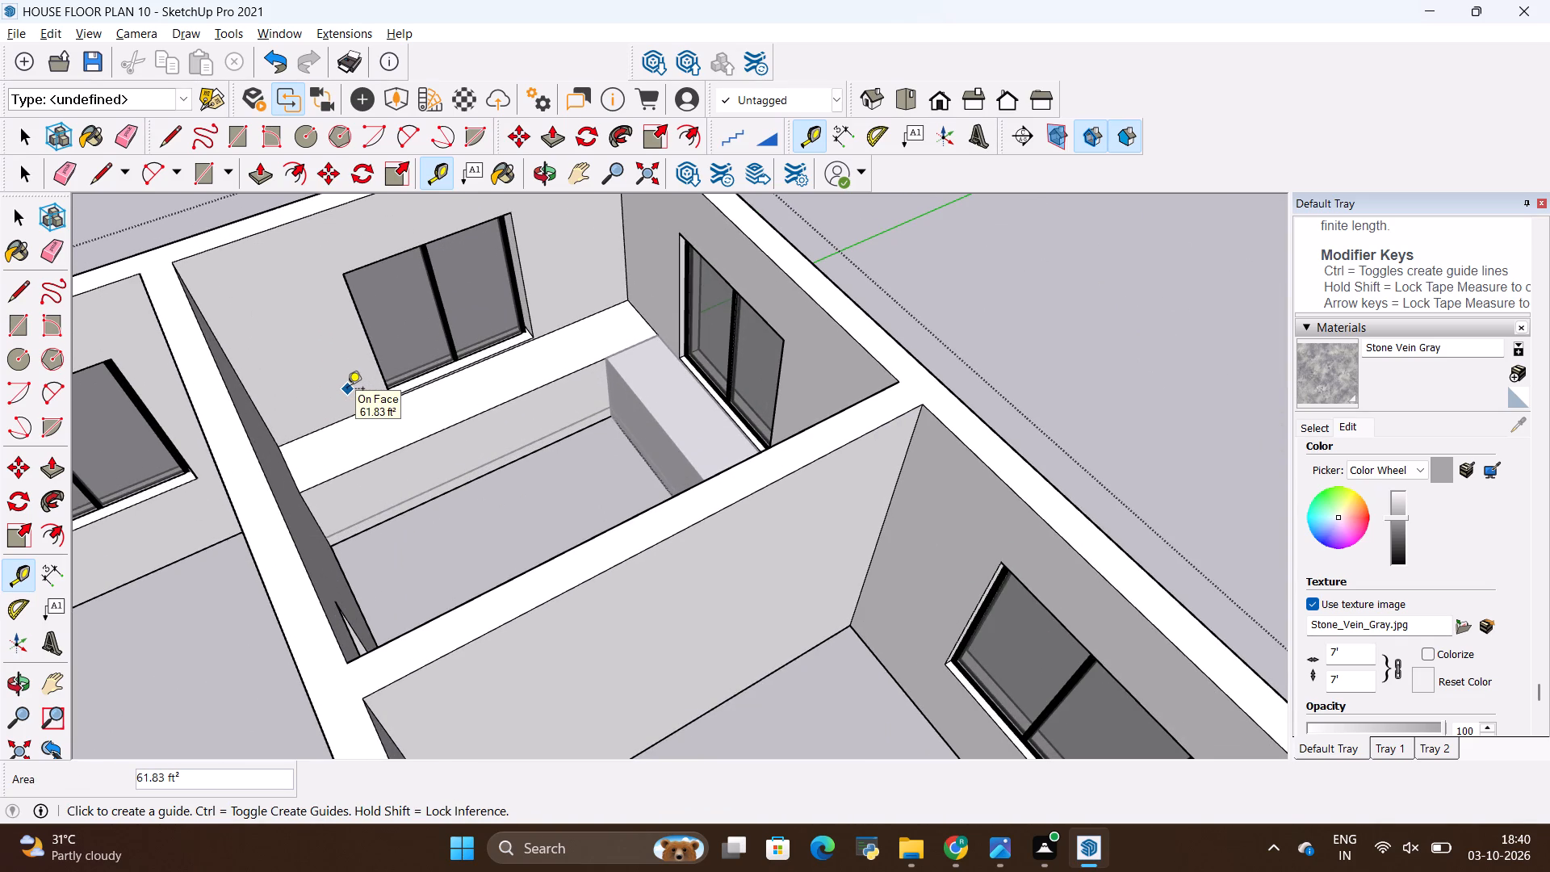
click(69, 36)
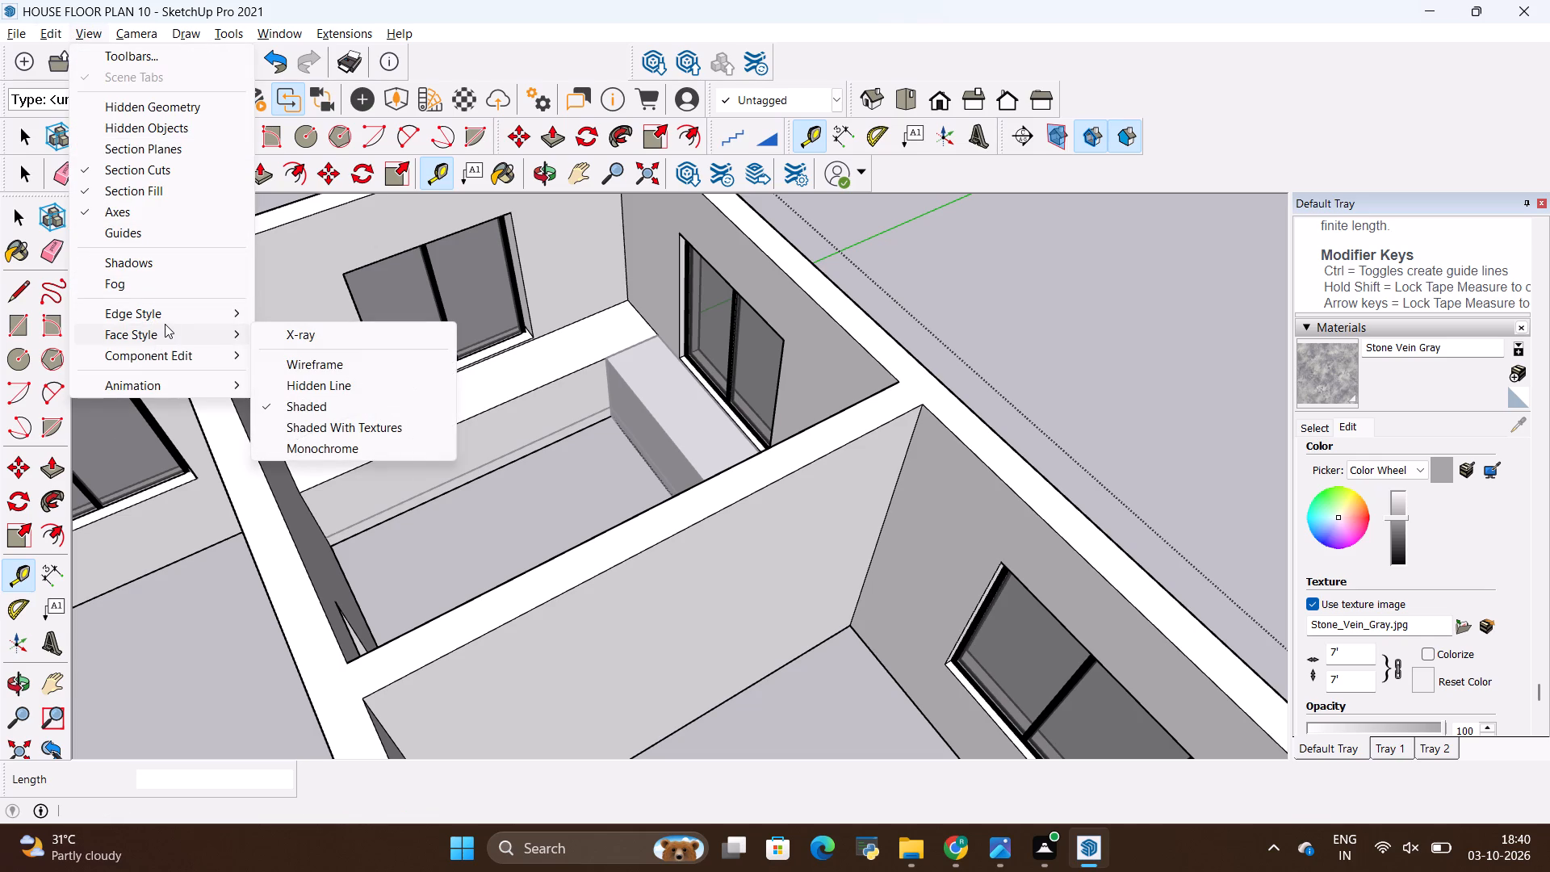
click(89, 231)
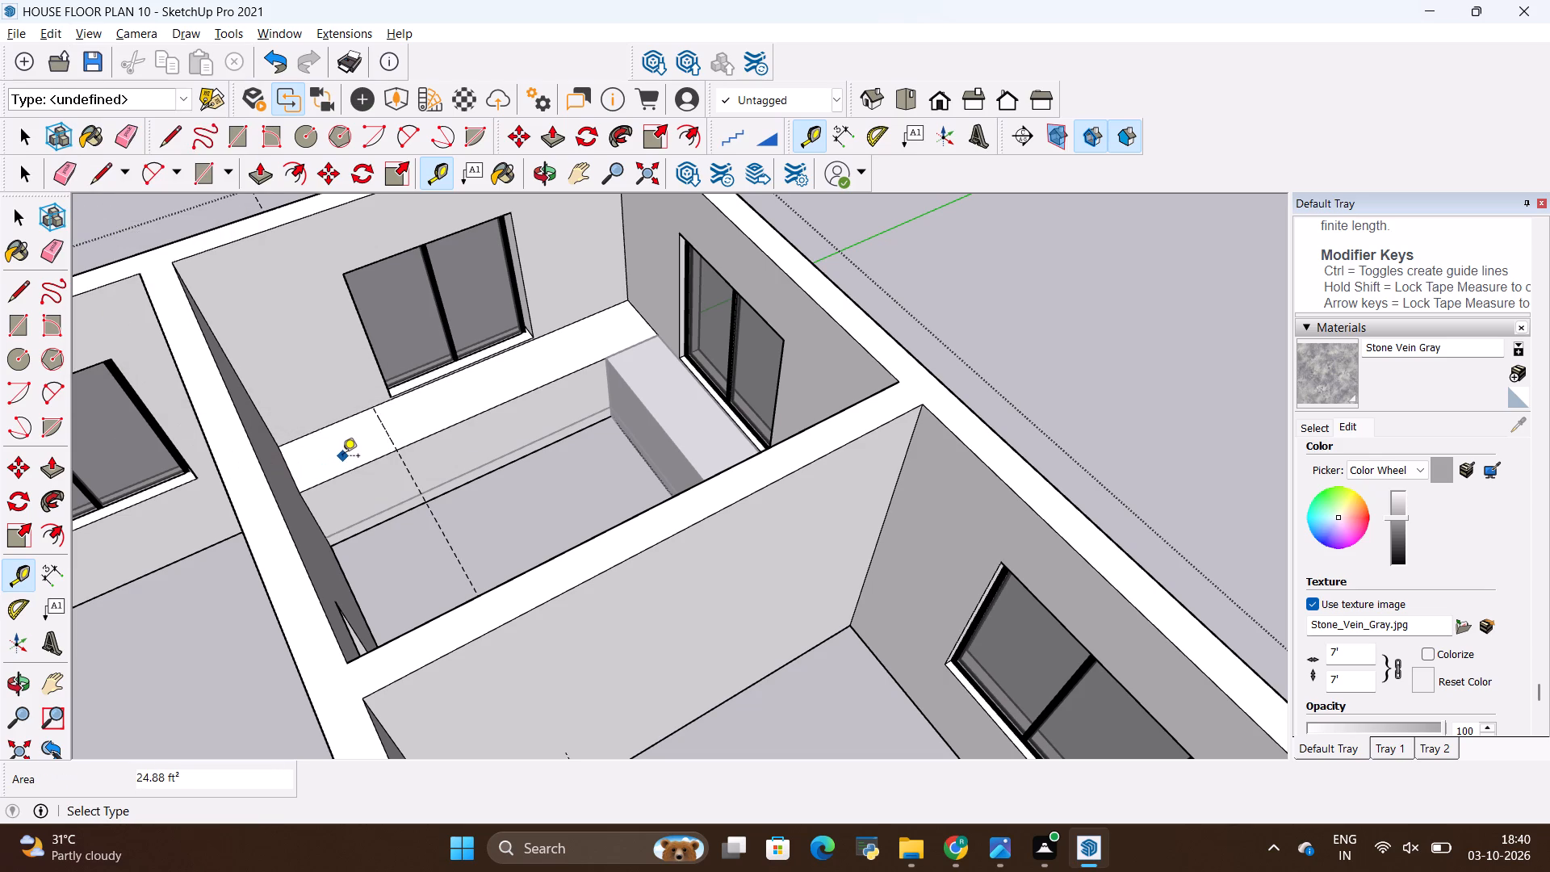
Draw a rectangle 3' by about 2' 3/8" on the side counter's top, between the guide and the partition-wall end.
key(r)
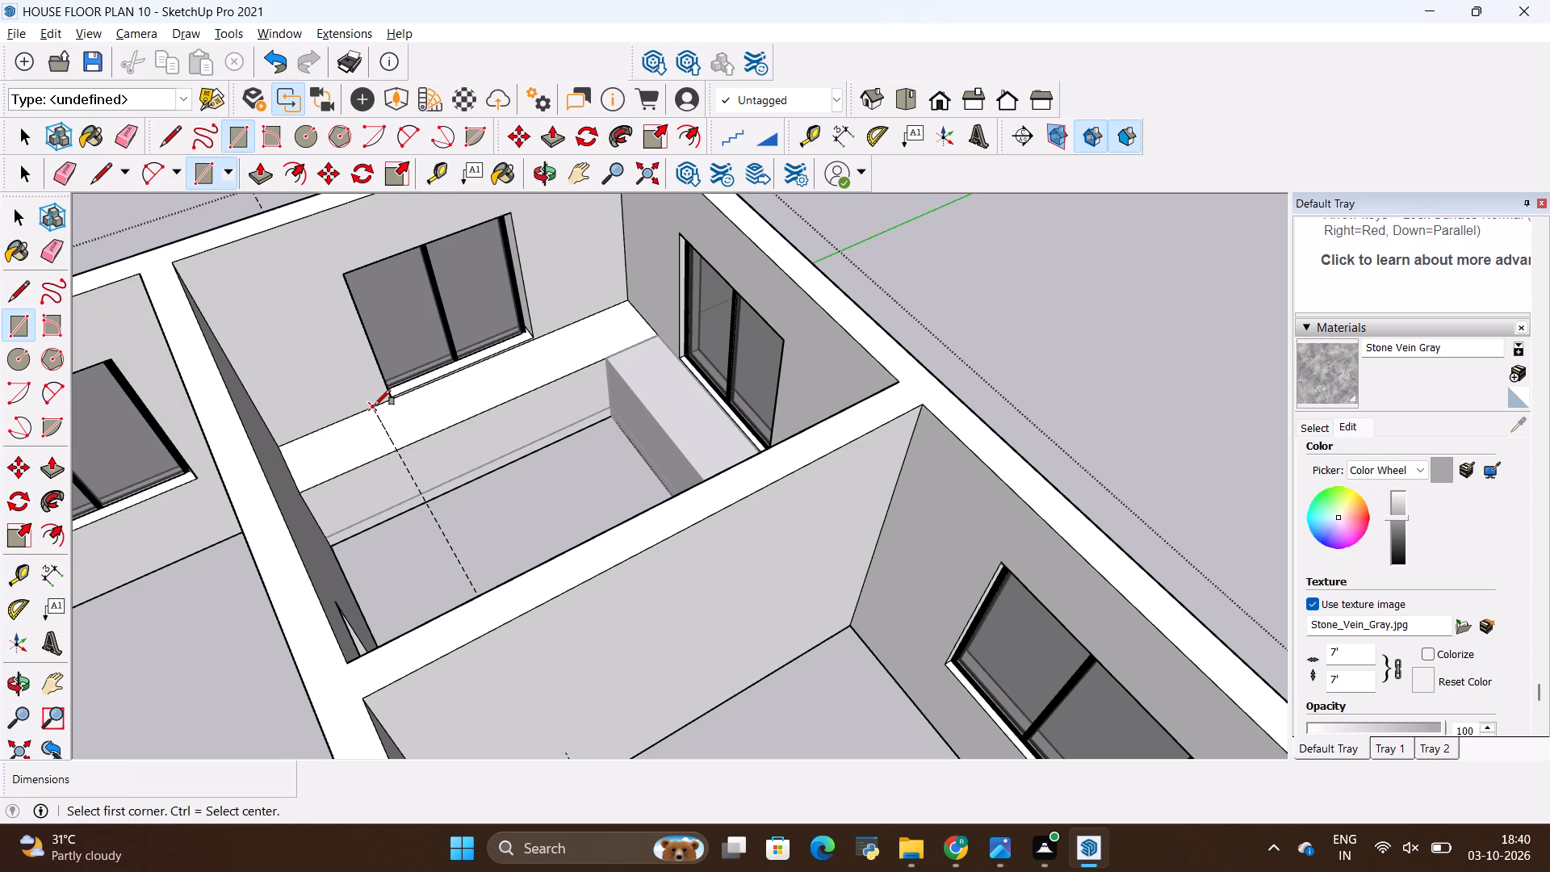
click(375, 405)
click(301, 490)
Push/Pull the 3' end rectangle down 2' 10 15/16" to cut that part out of the side counter.
key(p)
click(328, 447)
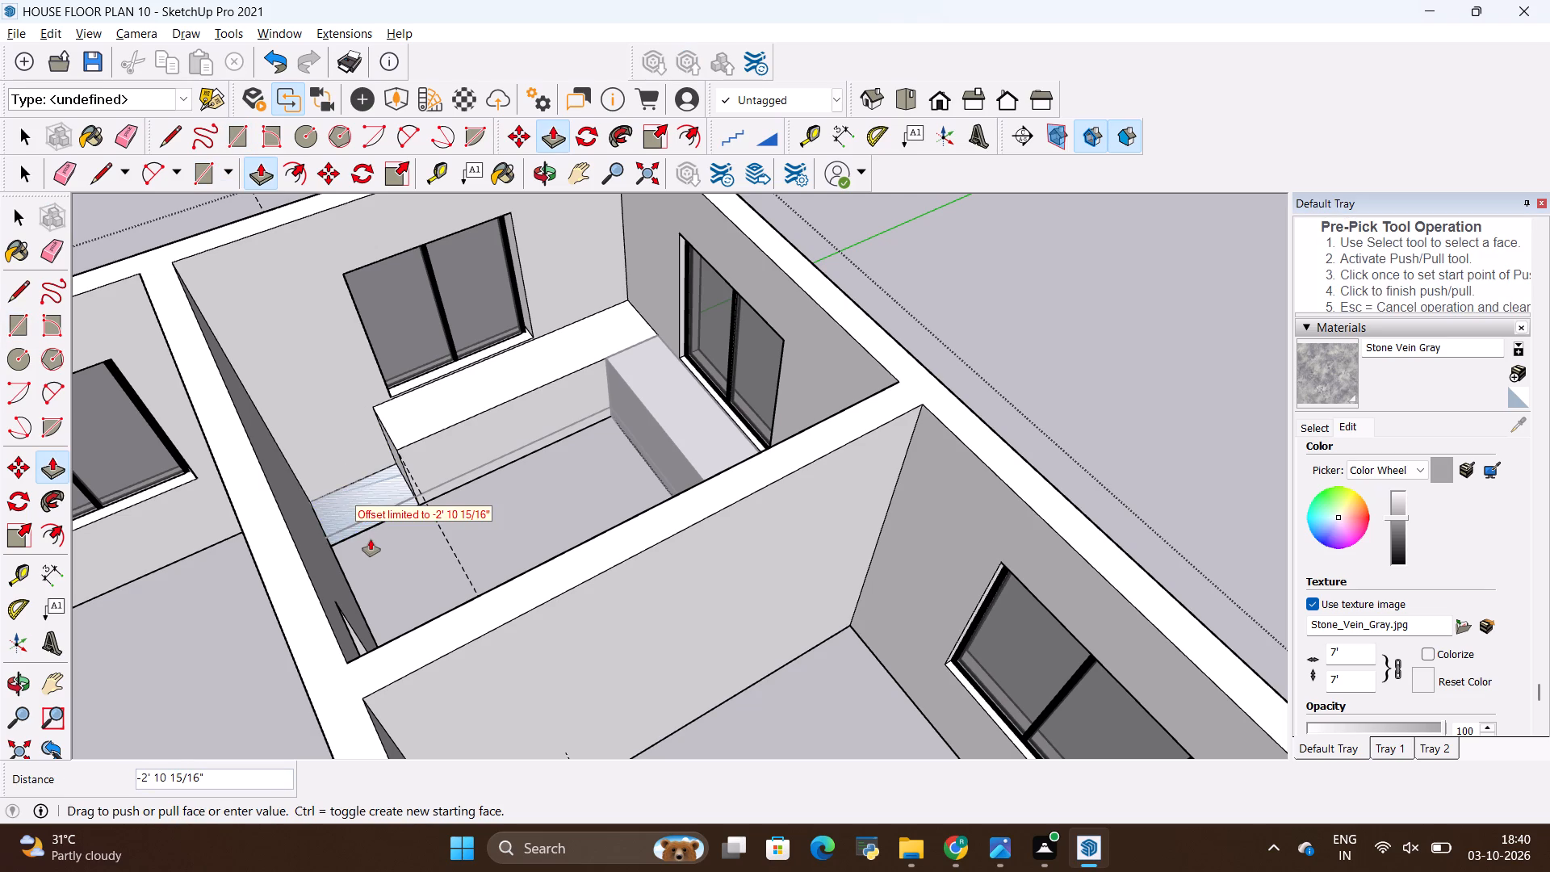
click(371, 539)
Erase the guide line at the side counter's cut end and exit the group.
scroll(366, 502, up, 5)
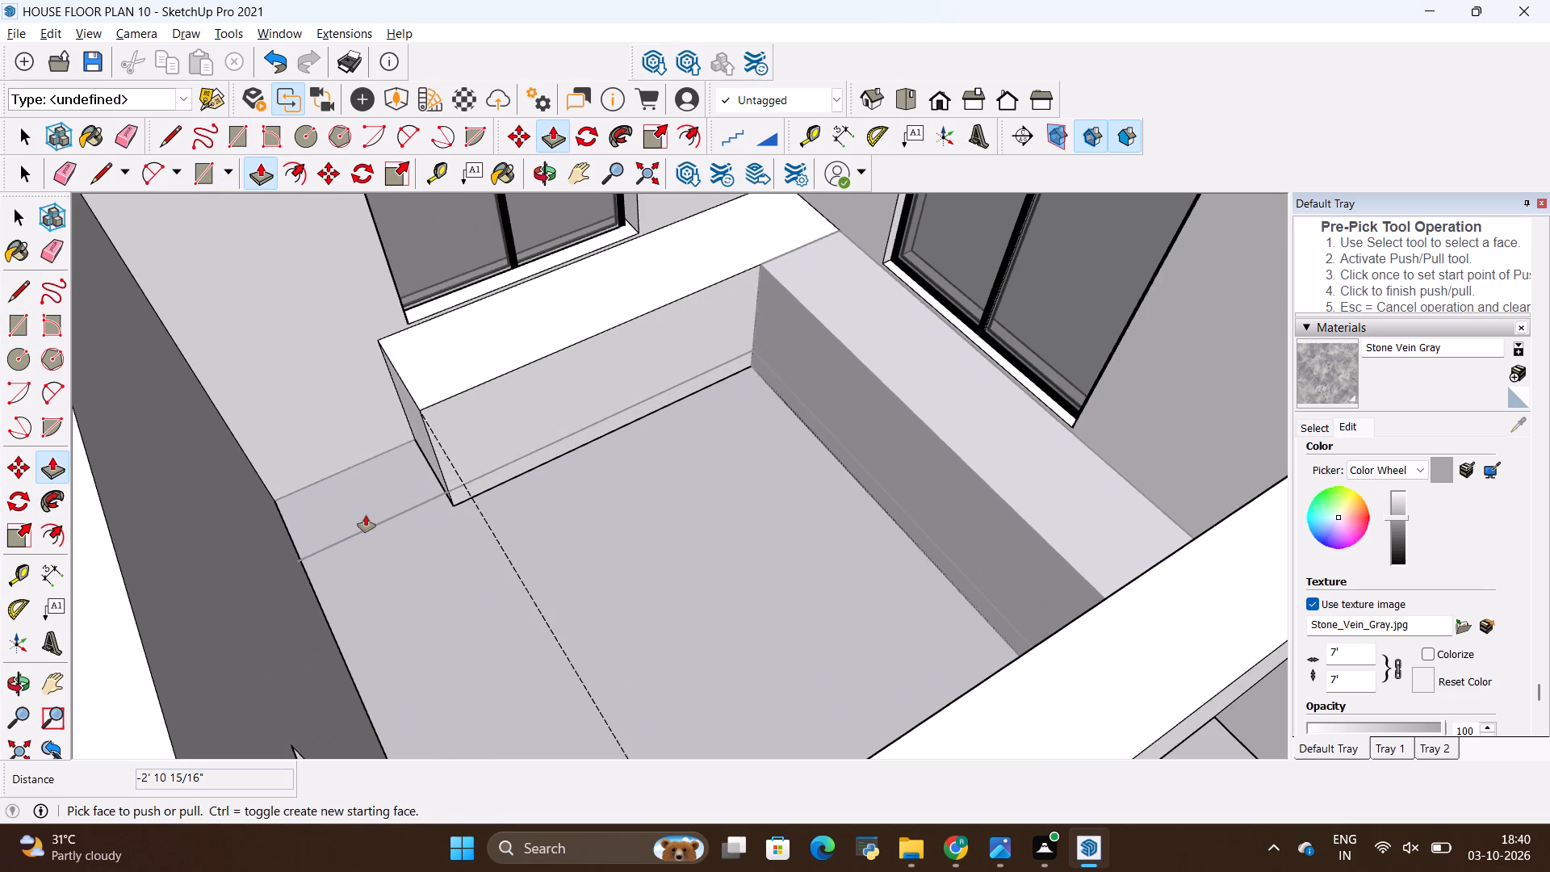
key(e)
drag(366, 515, 380, 526)
drag(496, 510, 492, 534)
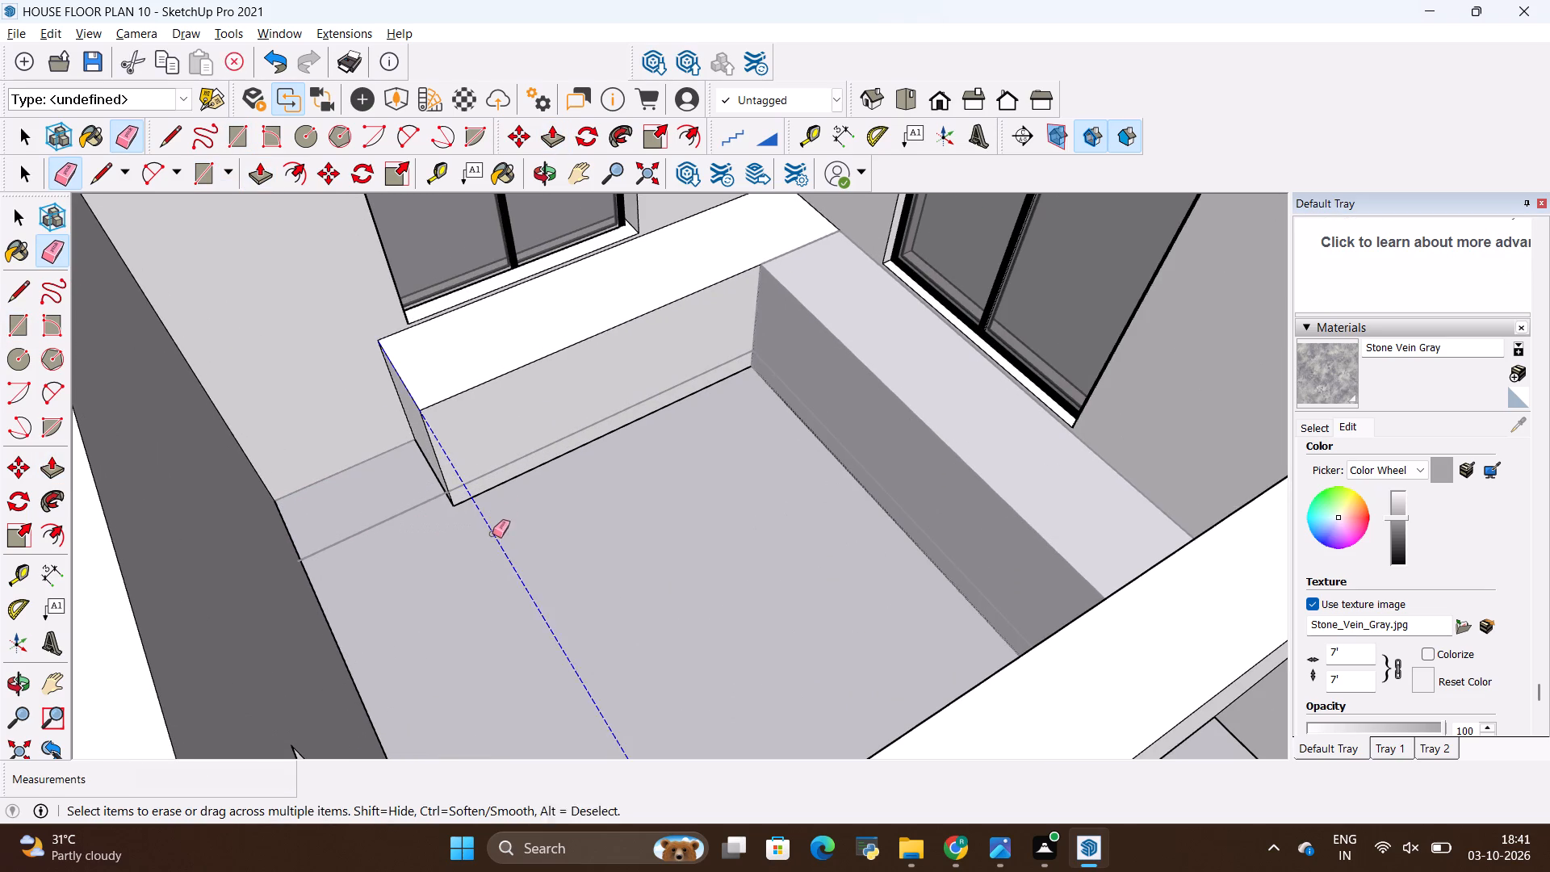
drag(492, 534, 492, 534)
drag(393, 480, 416, 519)
key(space)
triple_click(471, 547)
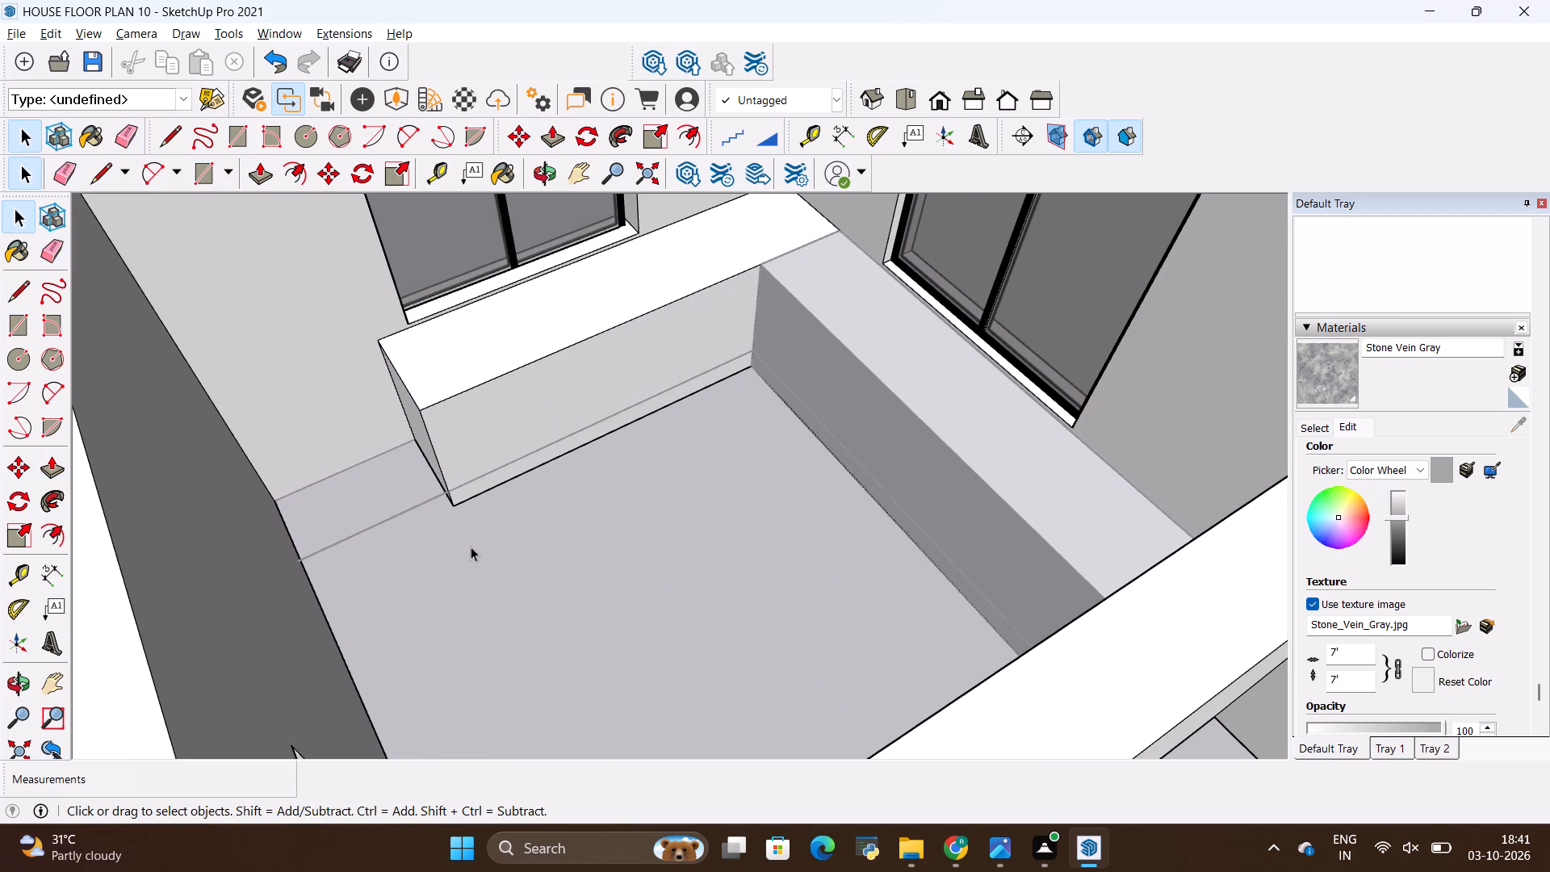
scroll(474, 552, down, 11)
key(space)
double_click(1003, 397)
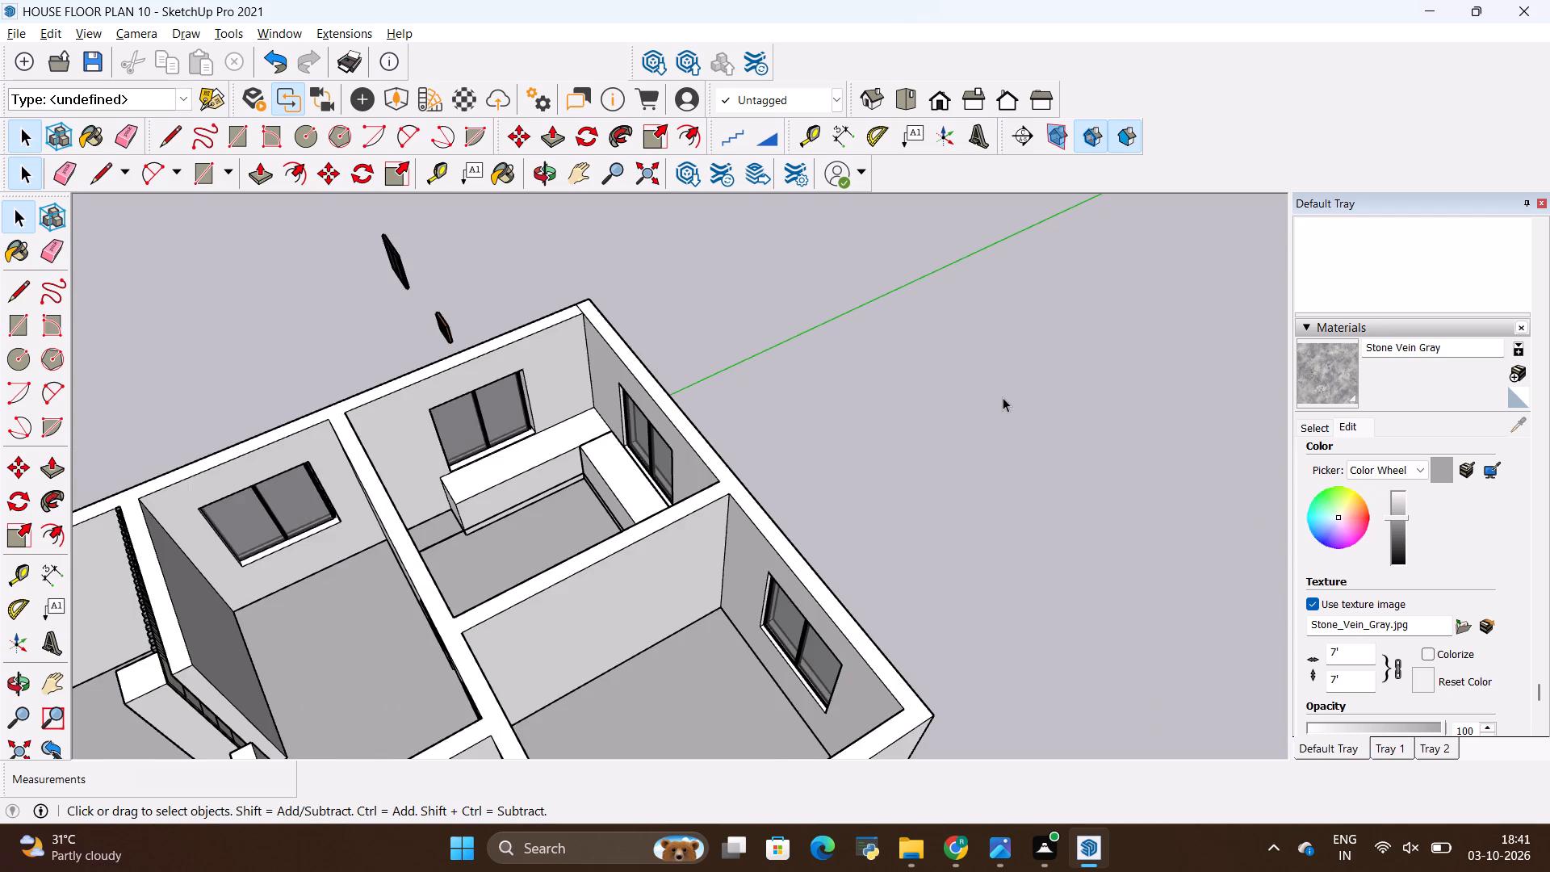
Examine the kitchen's L-shaped counter and its cut end from several angles, close up and within the whole house.
scroll(603, 421, up, 16)
scroll(586, 432, down, 4)
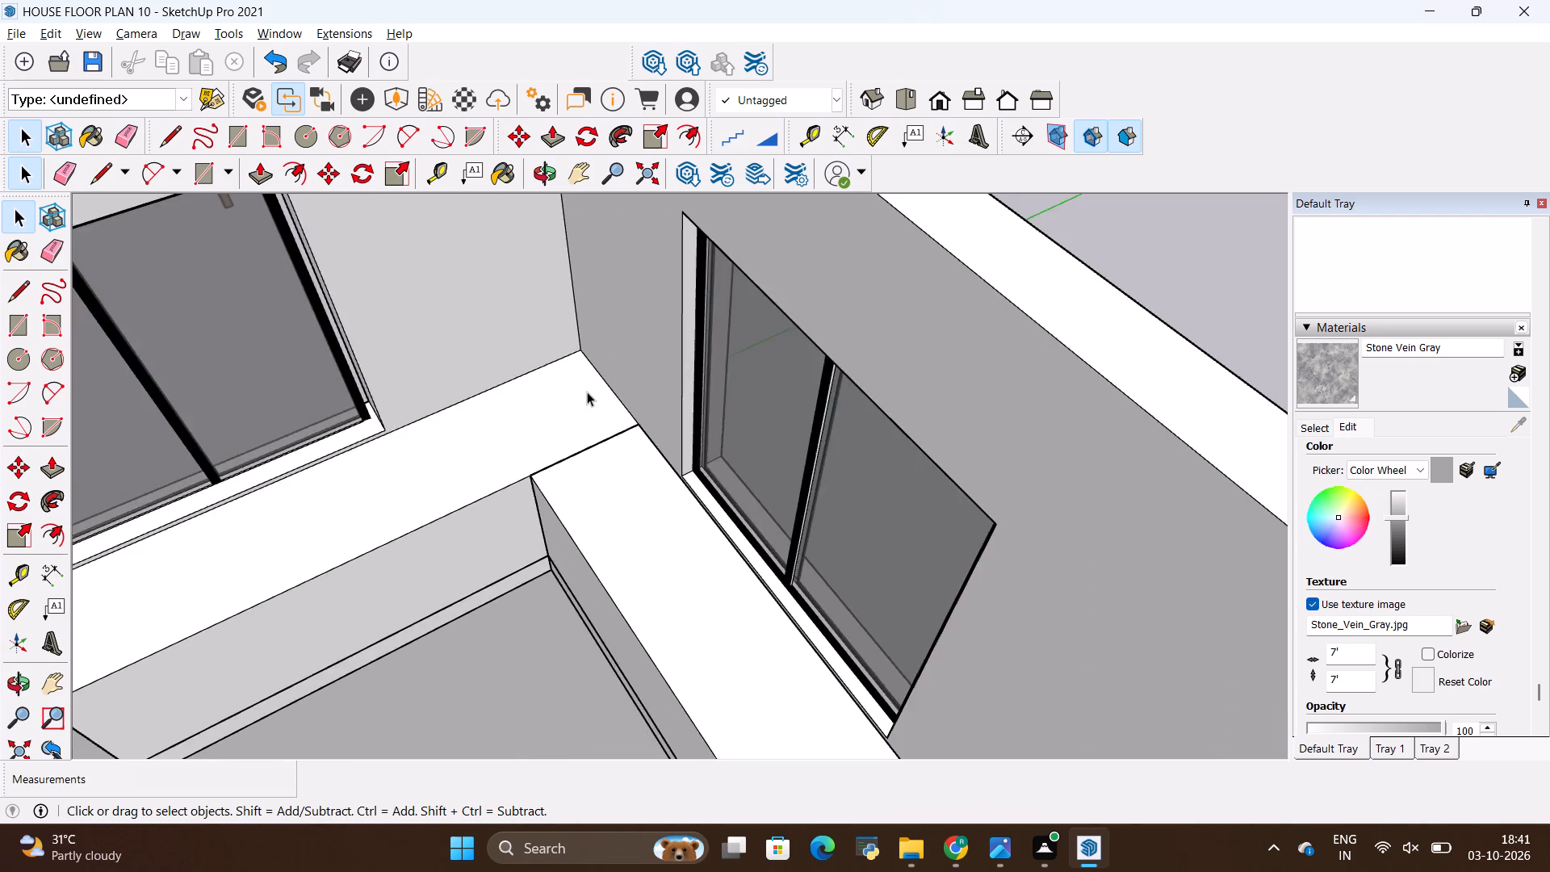
scroll(587, 392, down, 7)
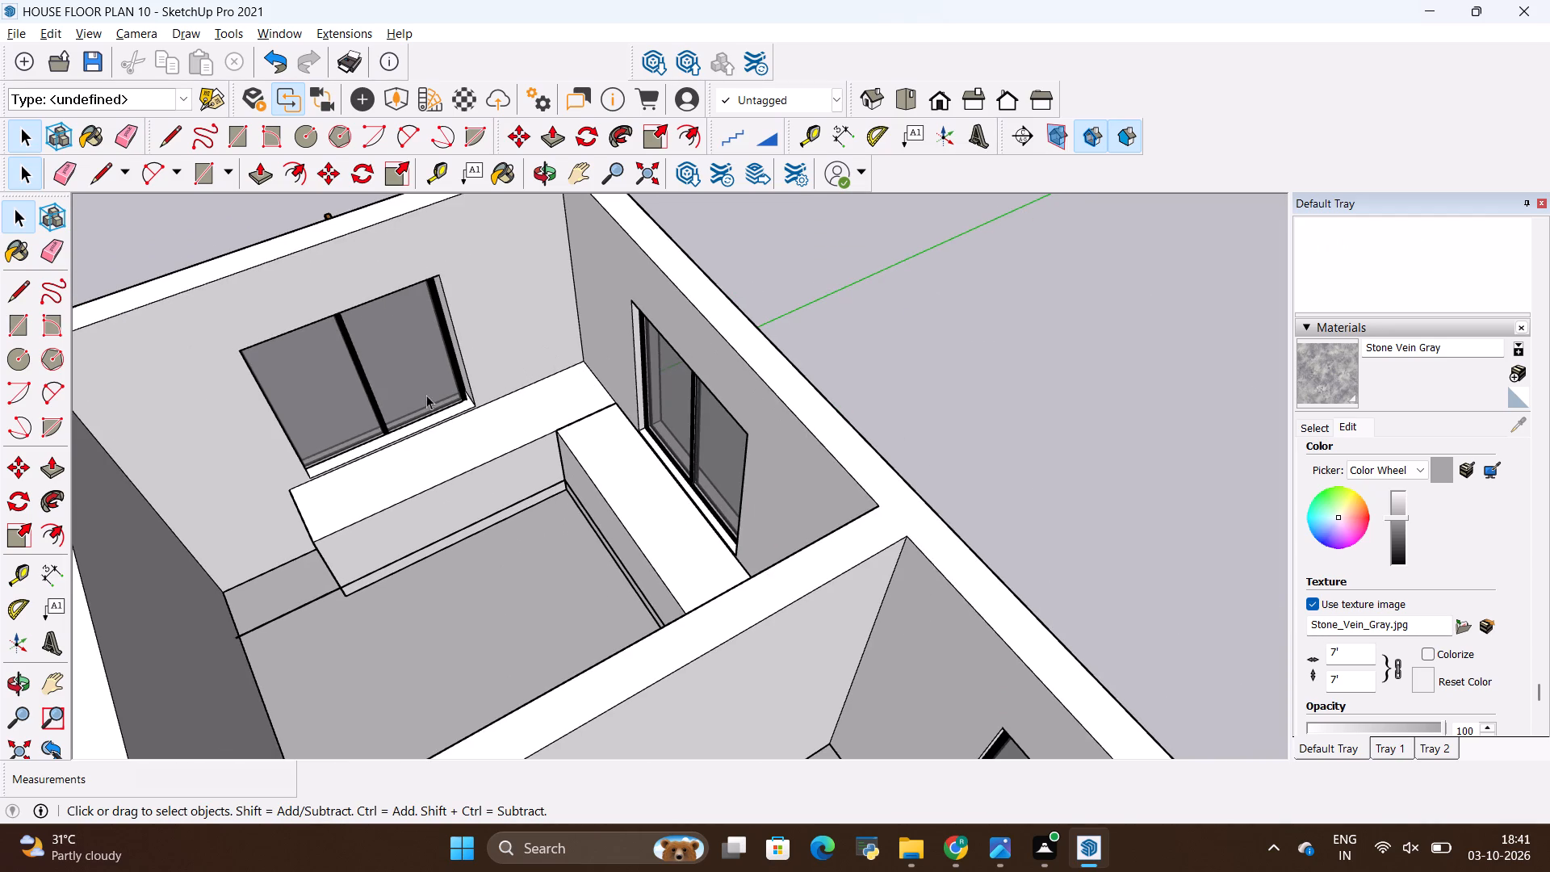
scroll(488, 506, up, 4)
scroll(476, 500, down, 7)
middle_drag(439, 466, 859, 430)
middle_click(859, 431)
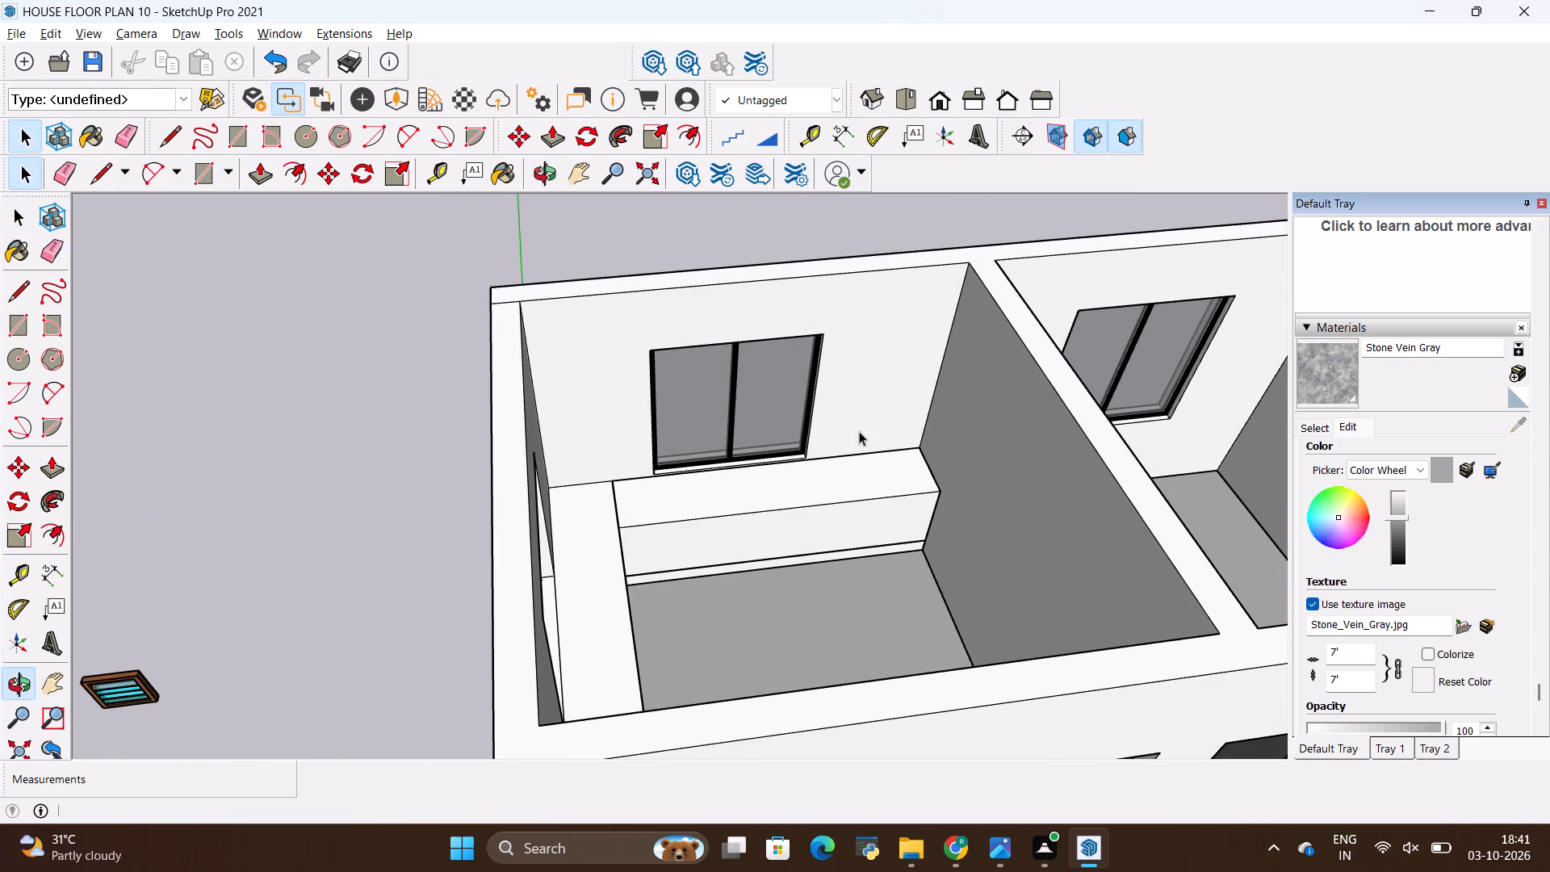
middle_click(859, 431)
middle_drag(857, 431, 560, 486)
scroll(571, 485, down, 8)
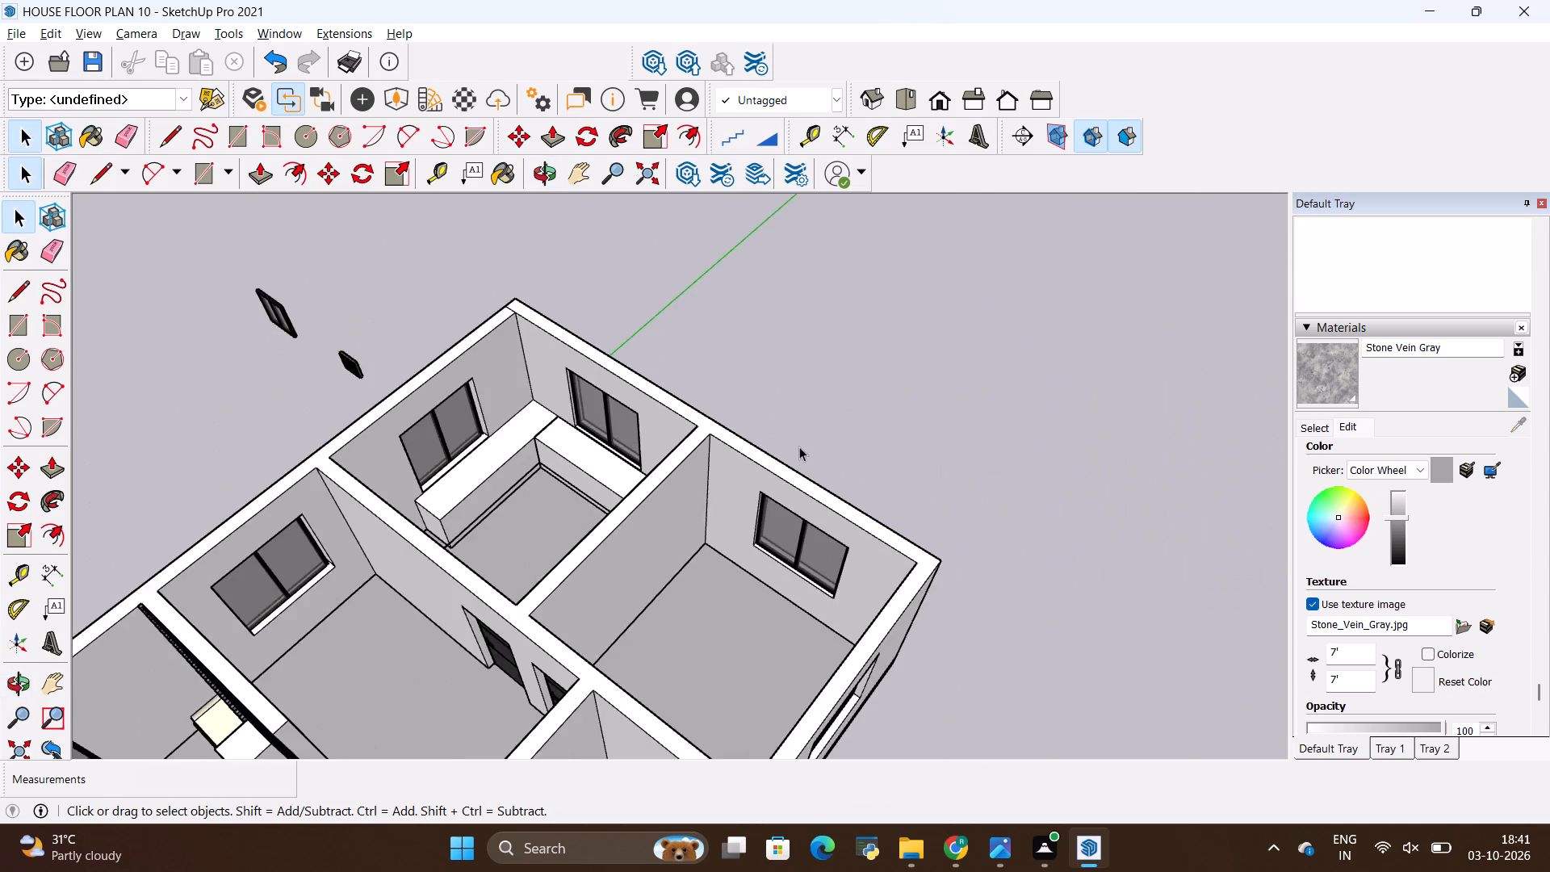
scroll(799, 446, down, 11)
scroll(764, 443, up, 5)
scroll(760, 445, down, 1)
scroll(759, 445, up, 1)
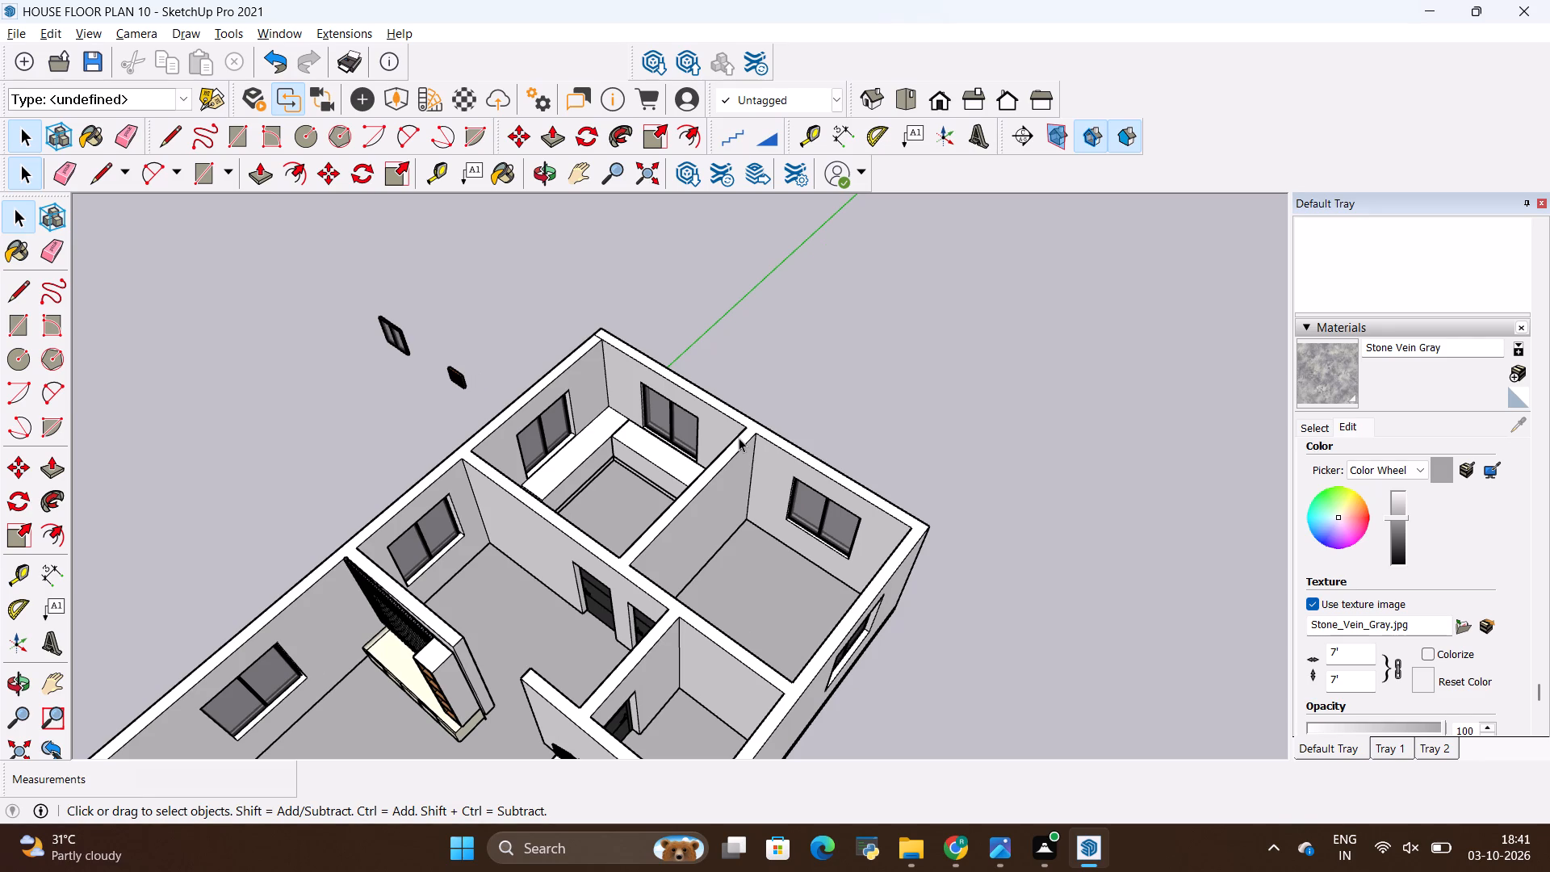
scroll(645, 493, up, 8)
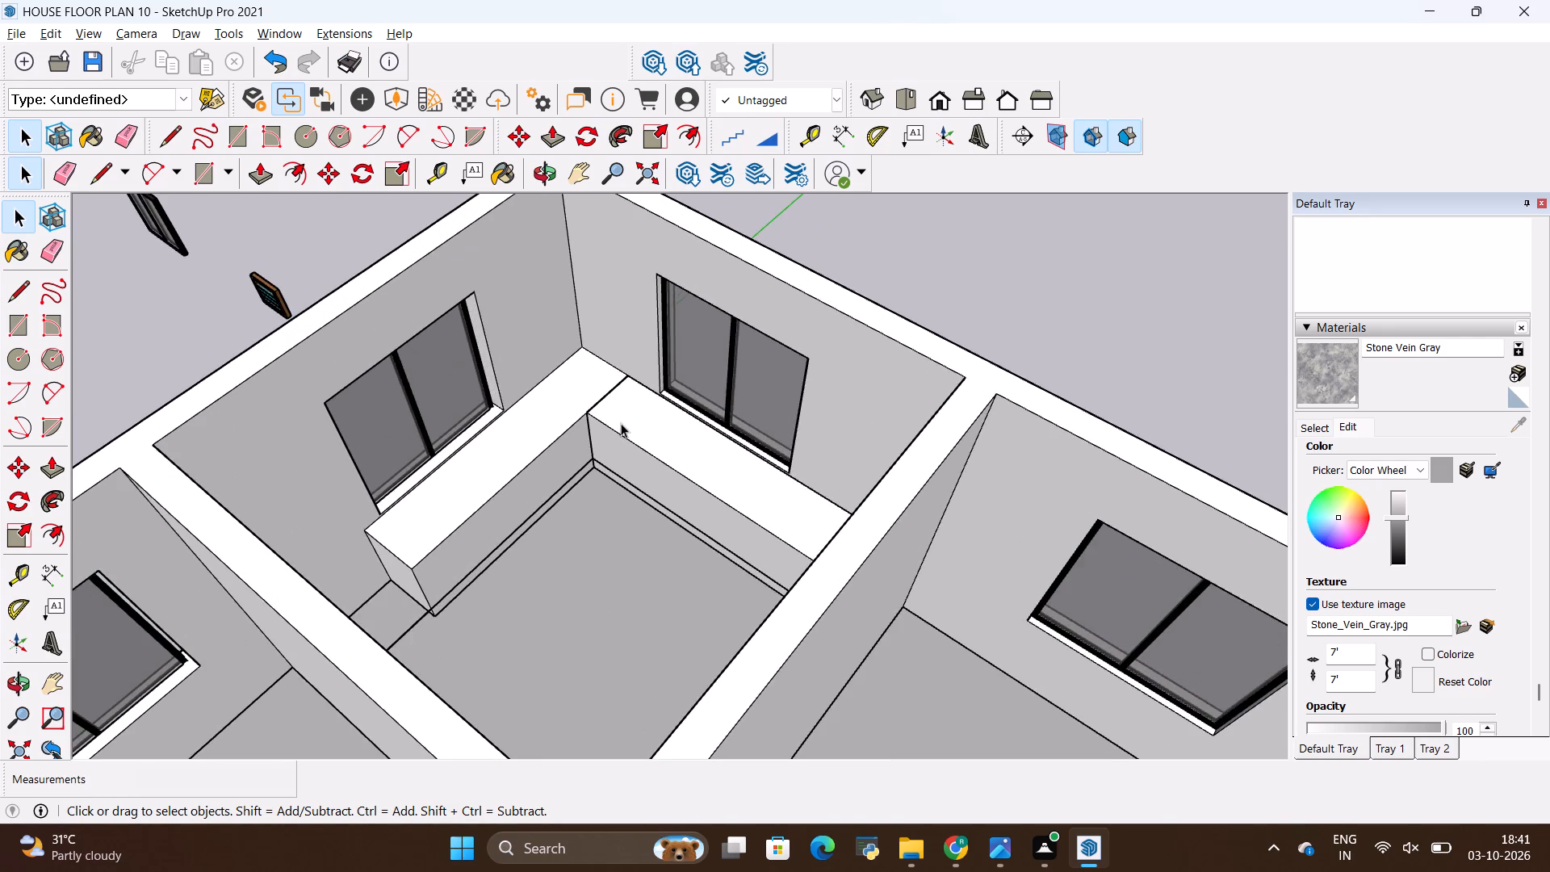
Draw lines from the kitchen window's upper corner 2' up to the wall top, 3' 7 1/2" to the room corner, and 12' 3" along the adjoining wall.
middle_drag(621, 424, 517, 458)
scroll(559, 484, down, 4)
middle_drag(557, 486, 558, 486)
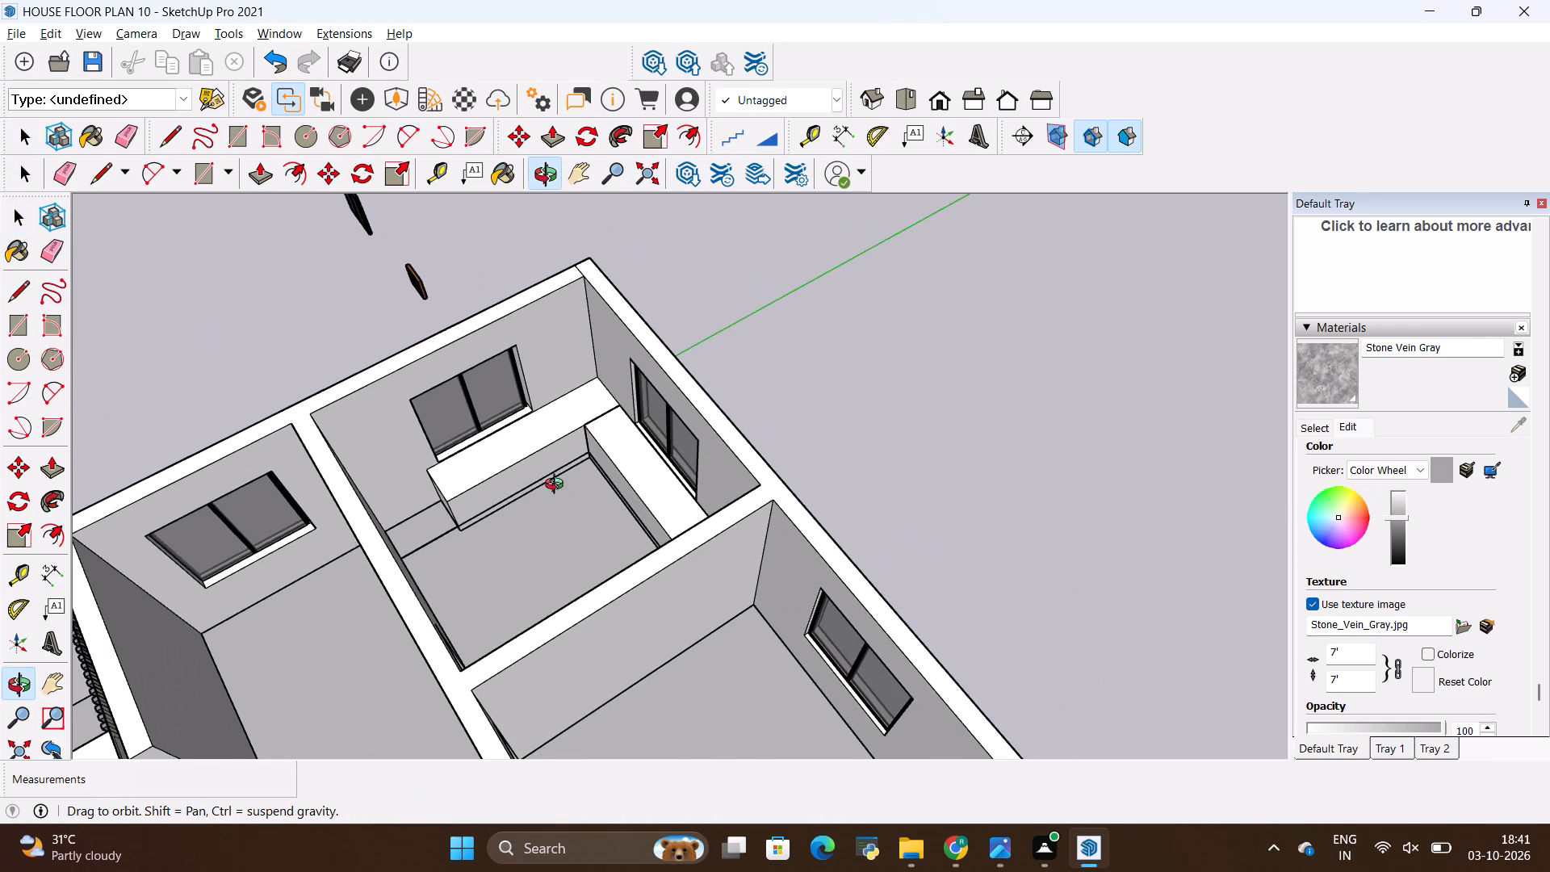
middle_drag(558, 486, 477, 418)
scroll(515, 256, up, 7)
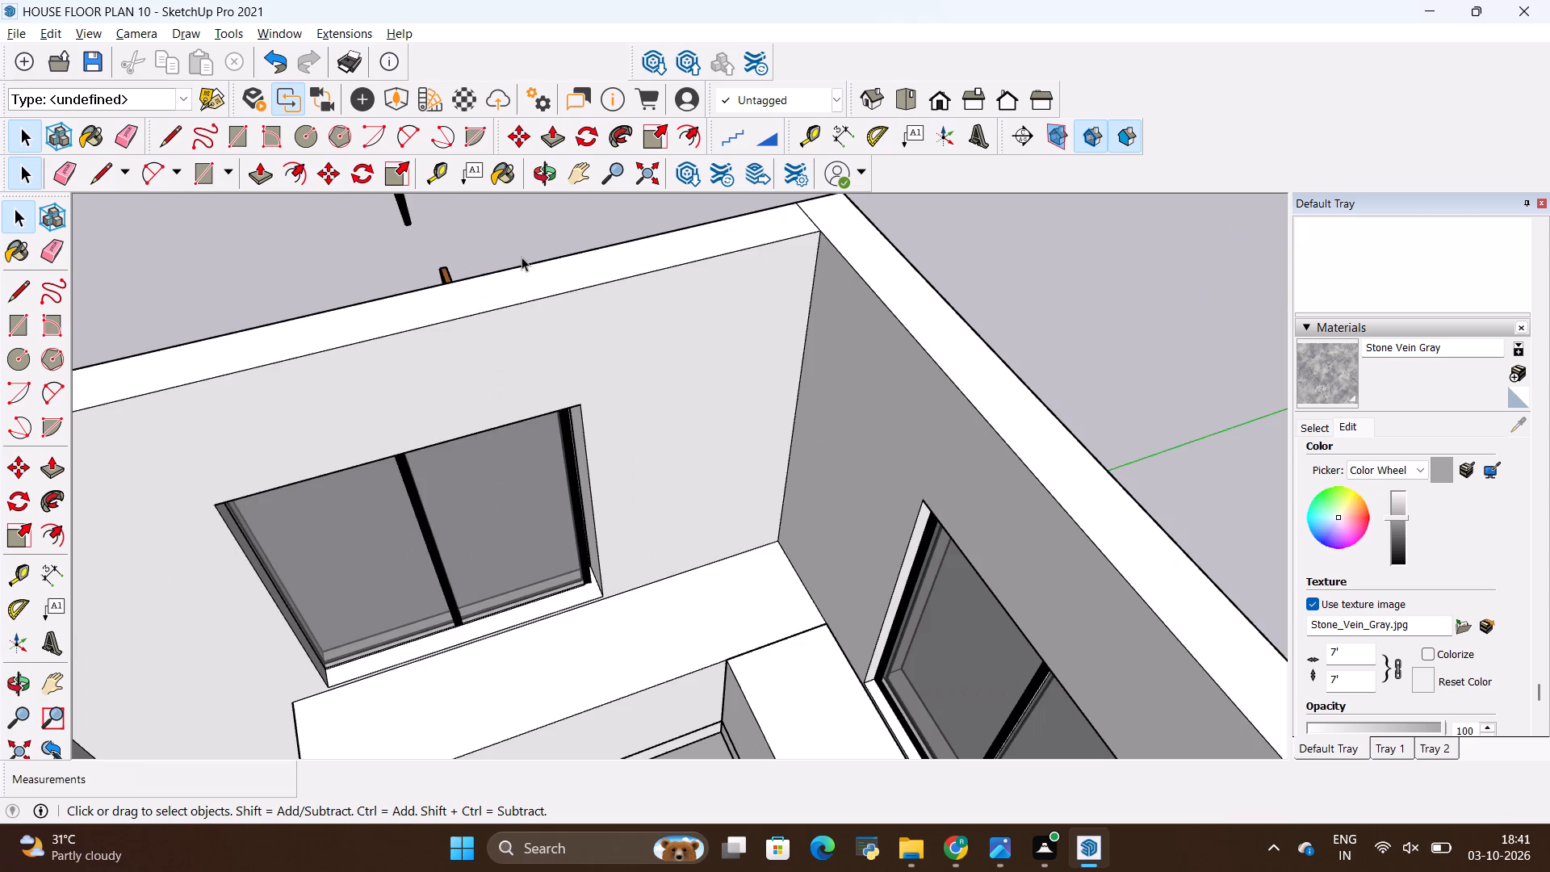
key(l)
scroll(539, 274, up, 2)
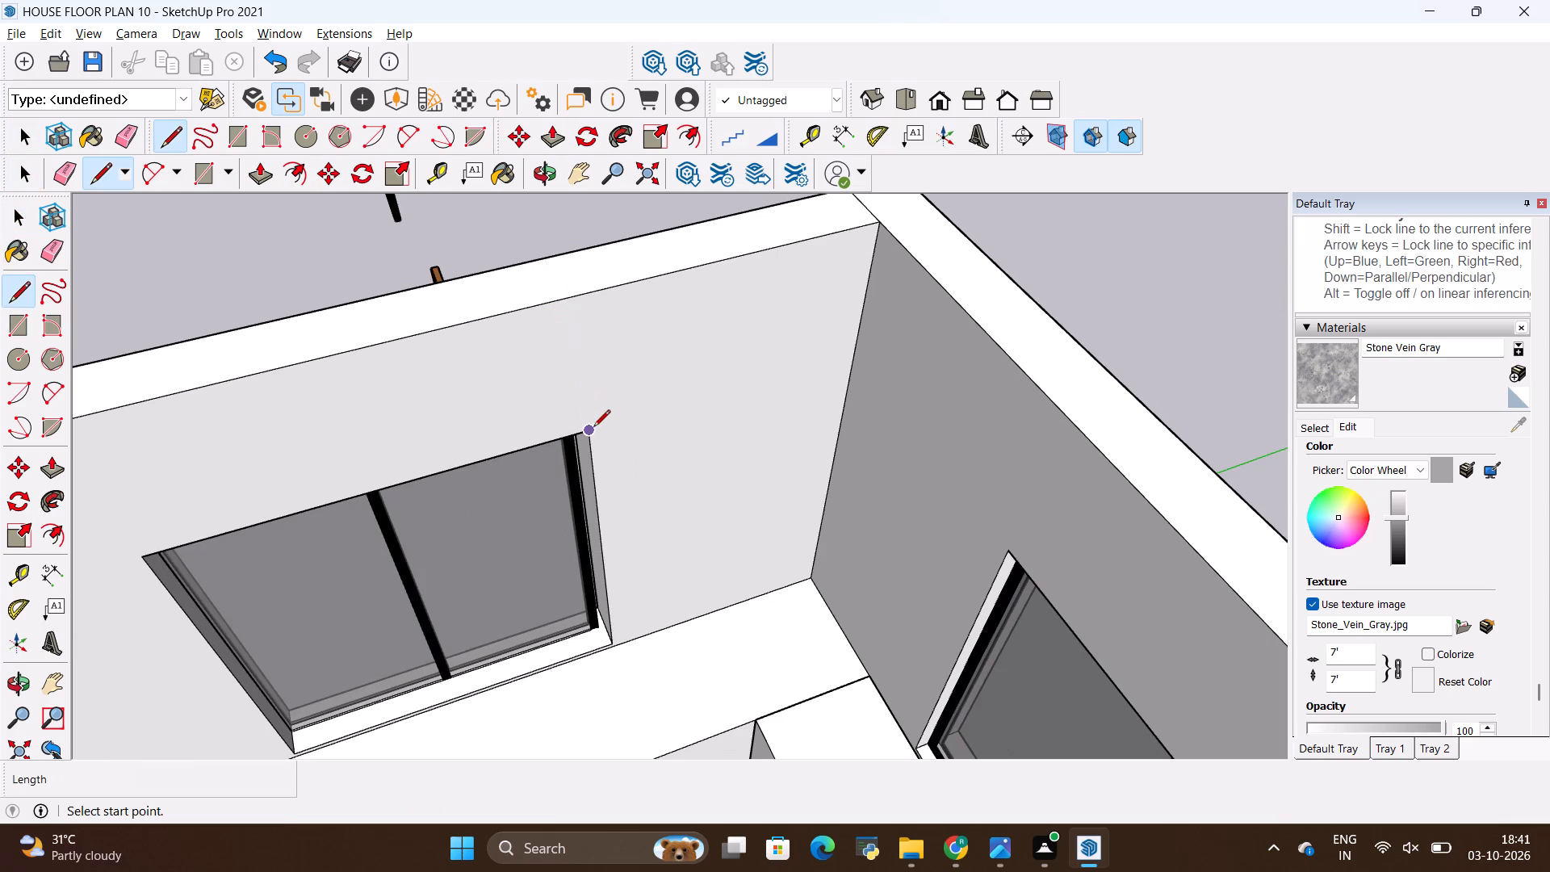
scroll(587, 428, up, 9)
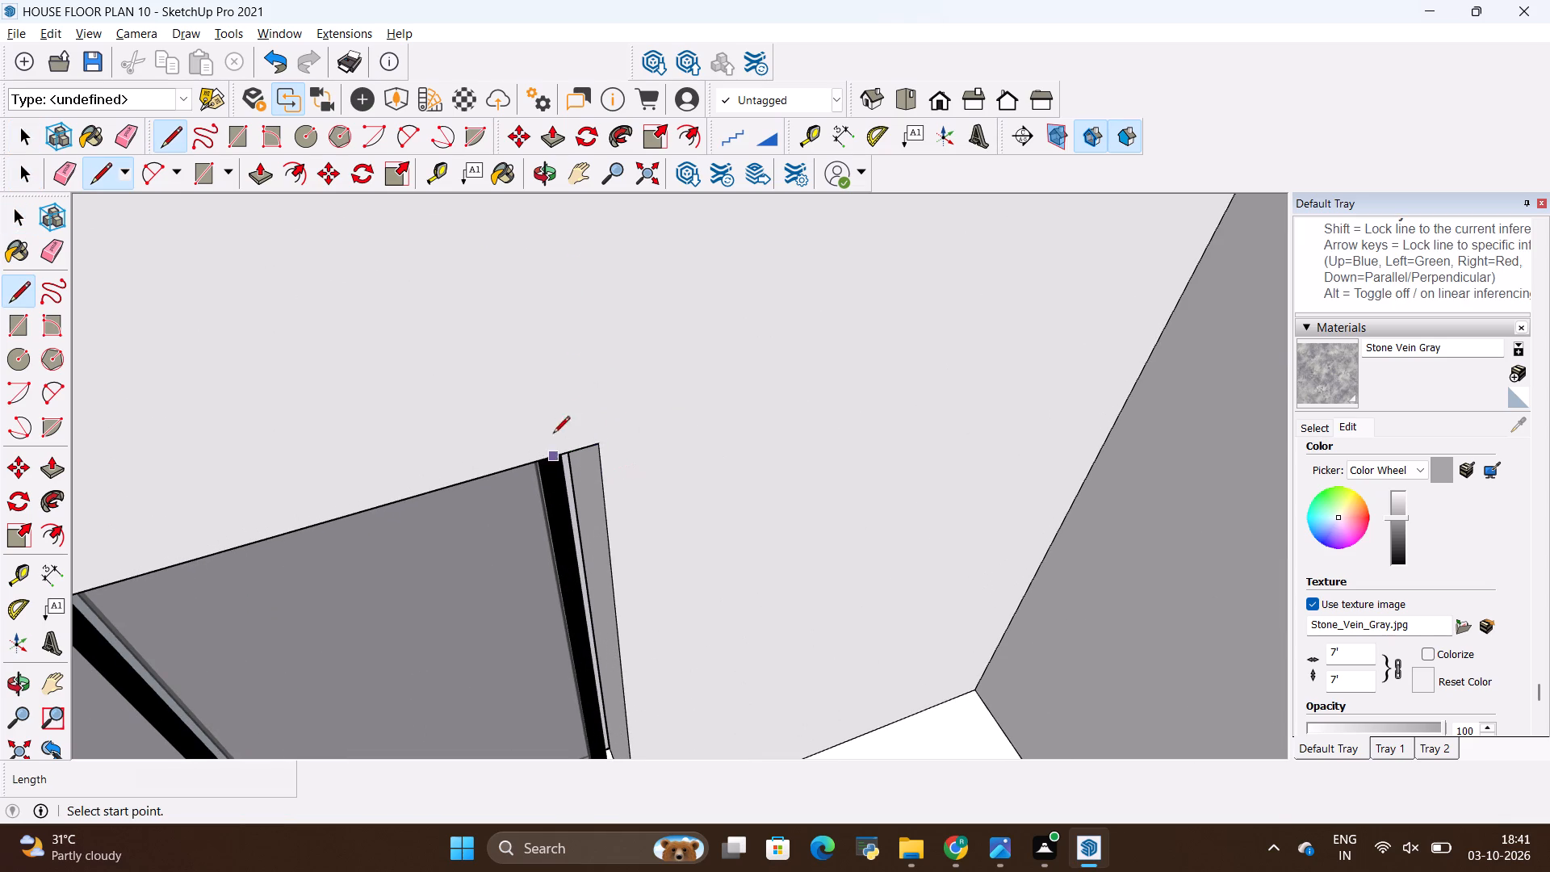
click(602, 446)
scroll(604, 451, down, 5)
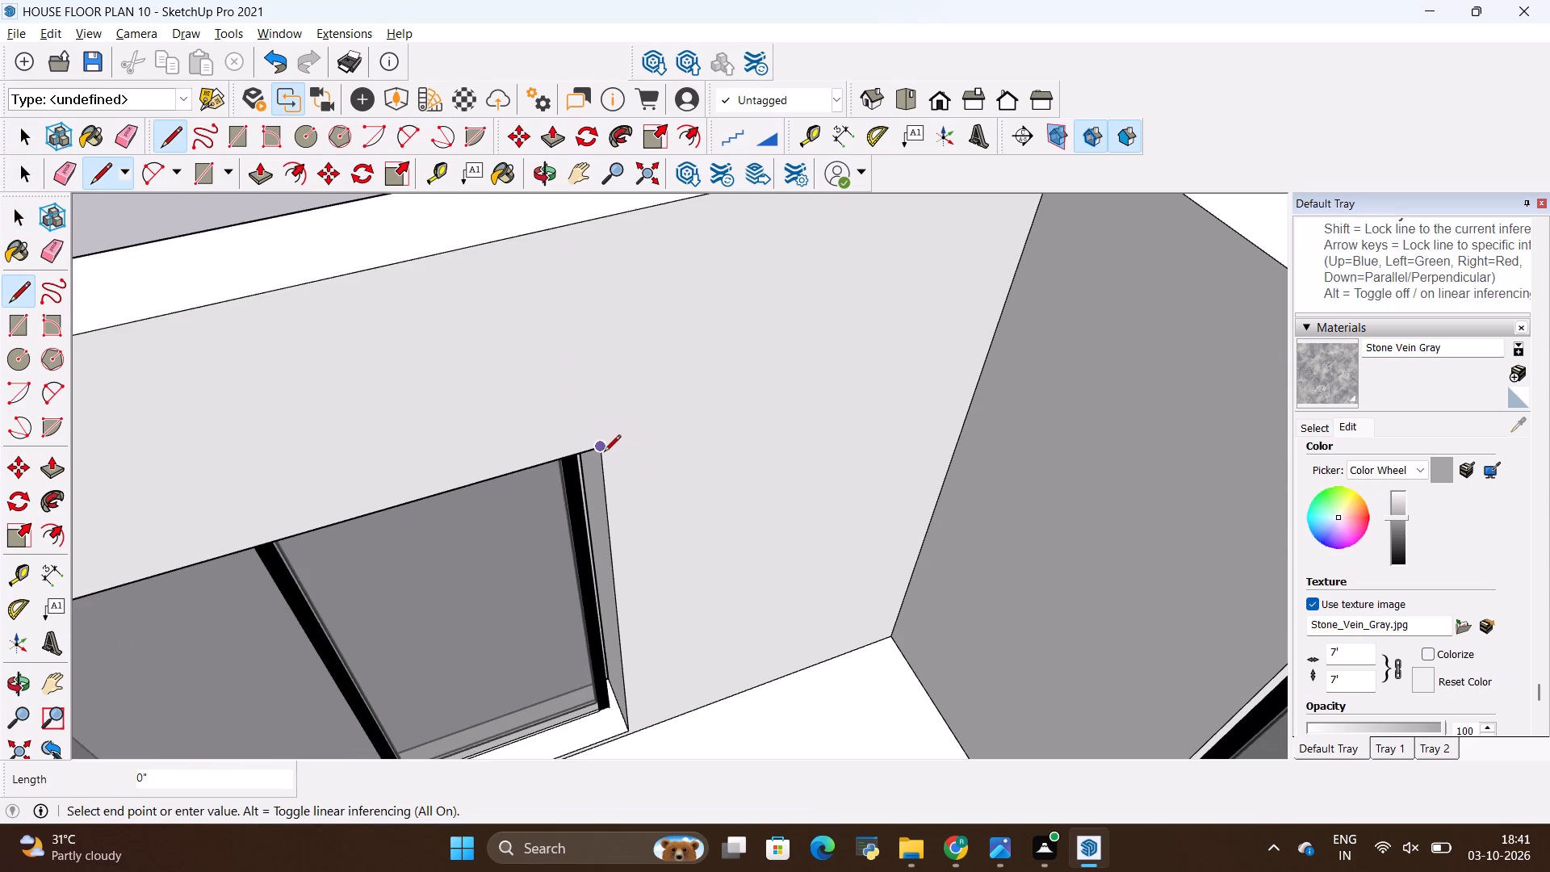
click(574, 228)
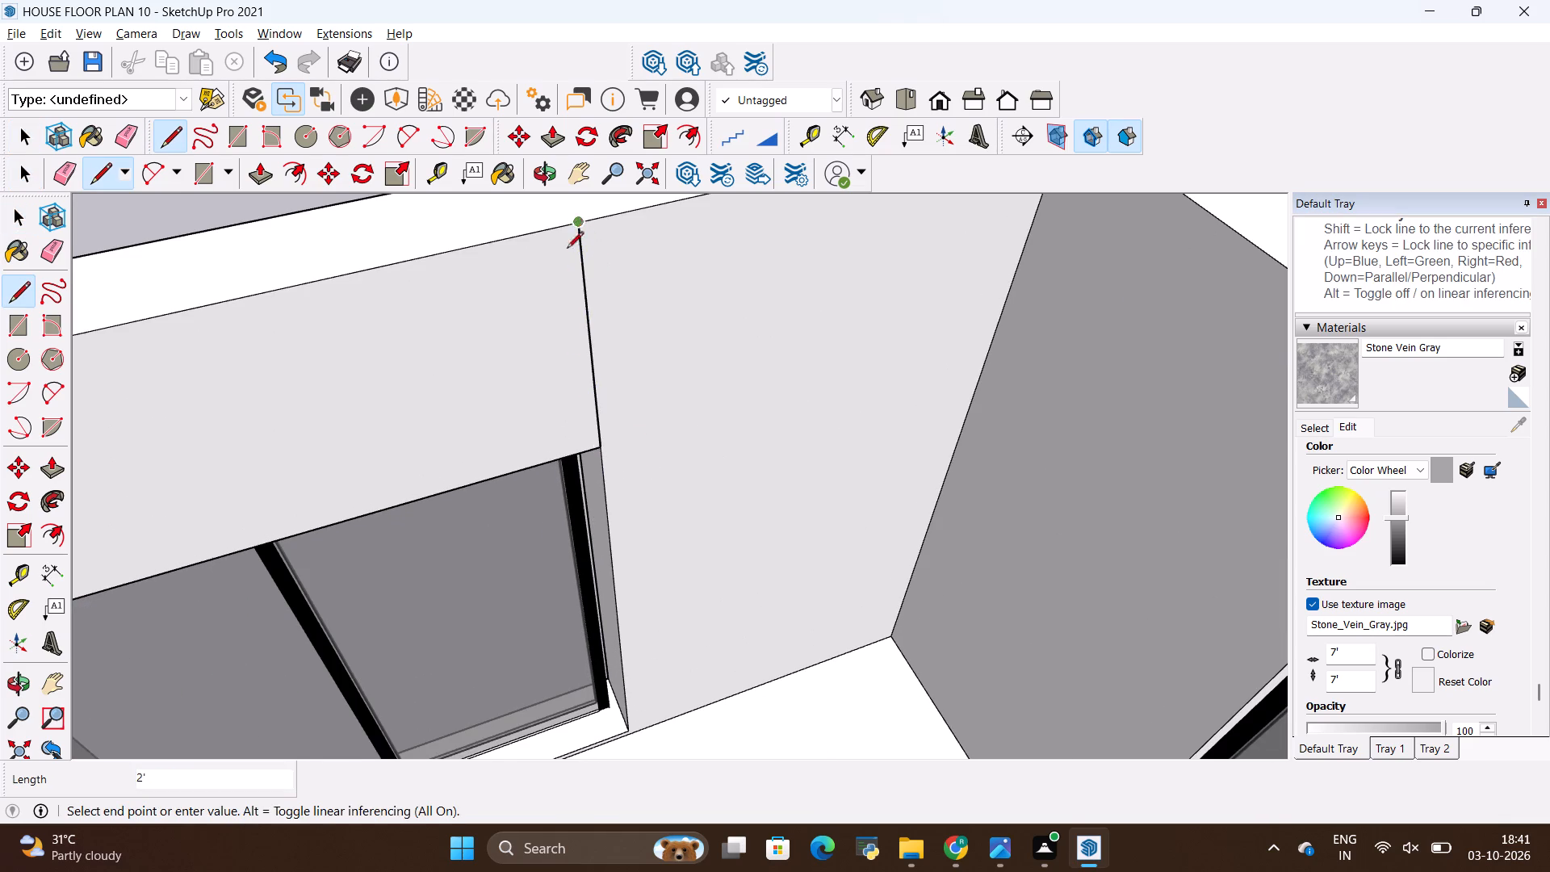
scroll(630, 388, down, 5)
click(895, 221)
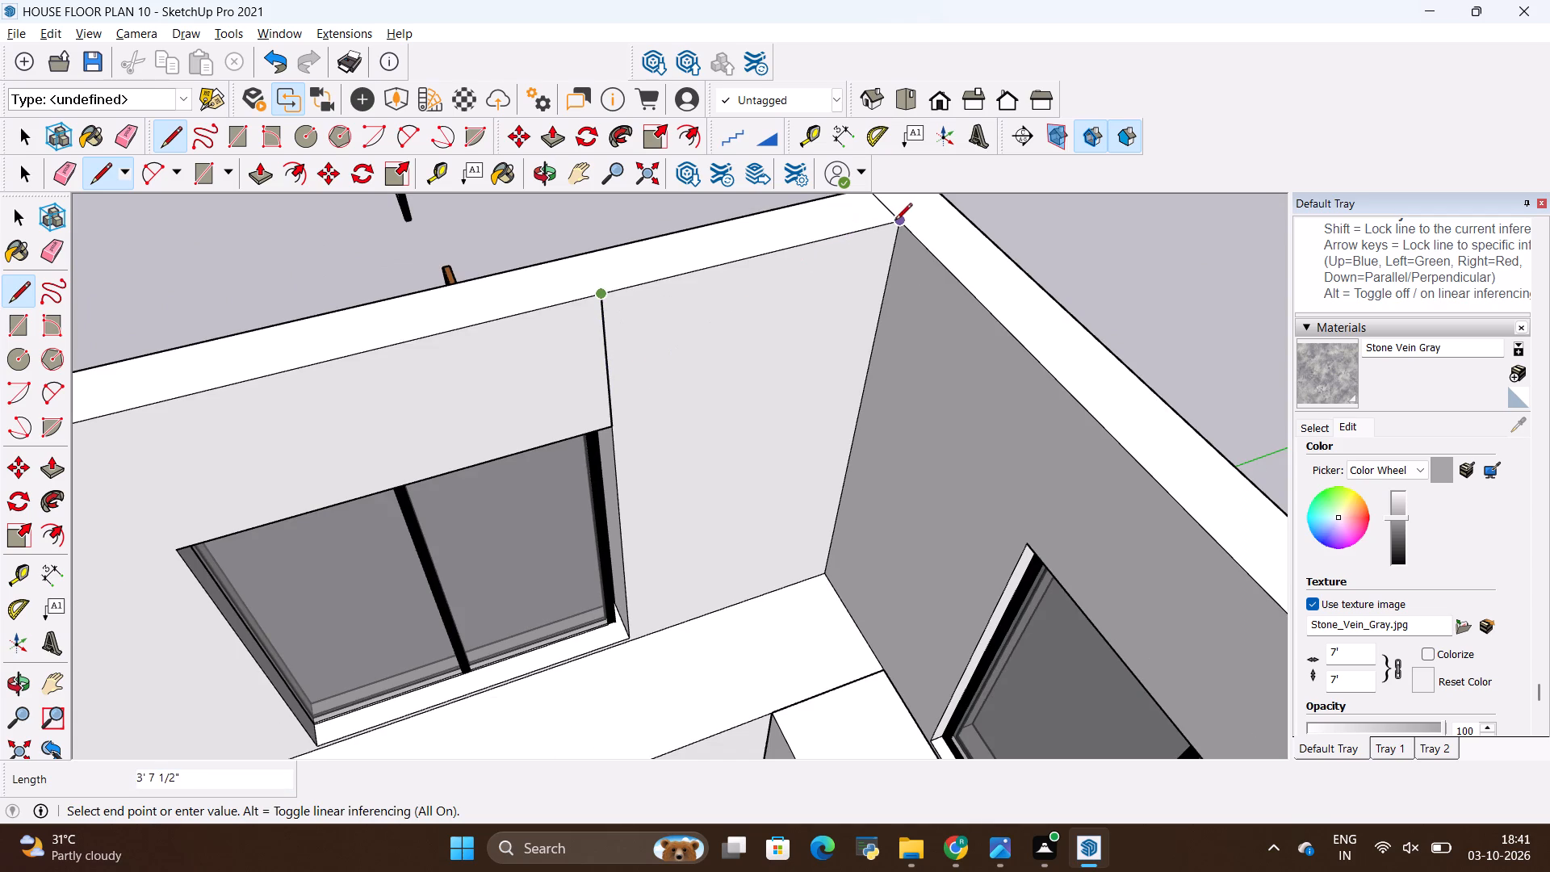
scroll(679, 349, down, 10)
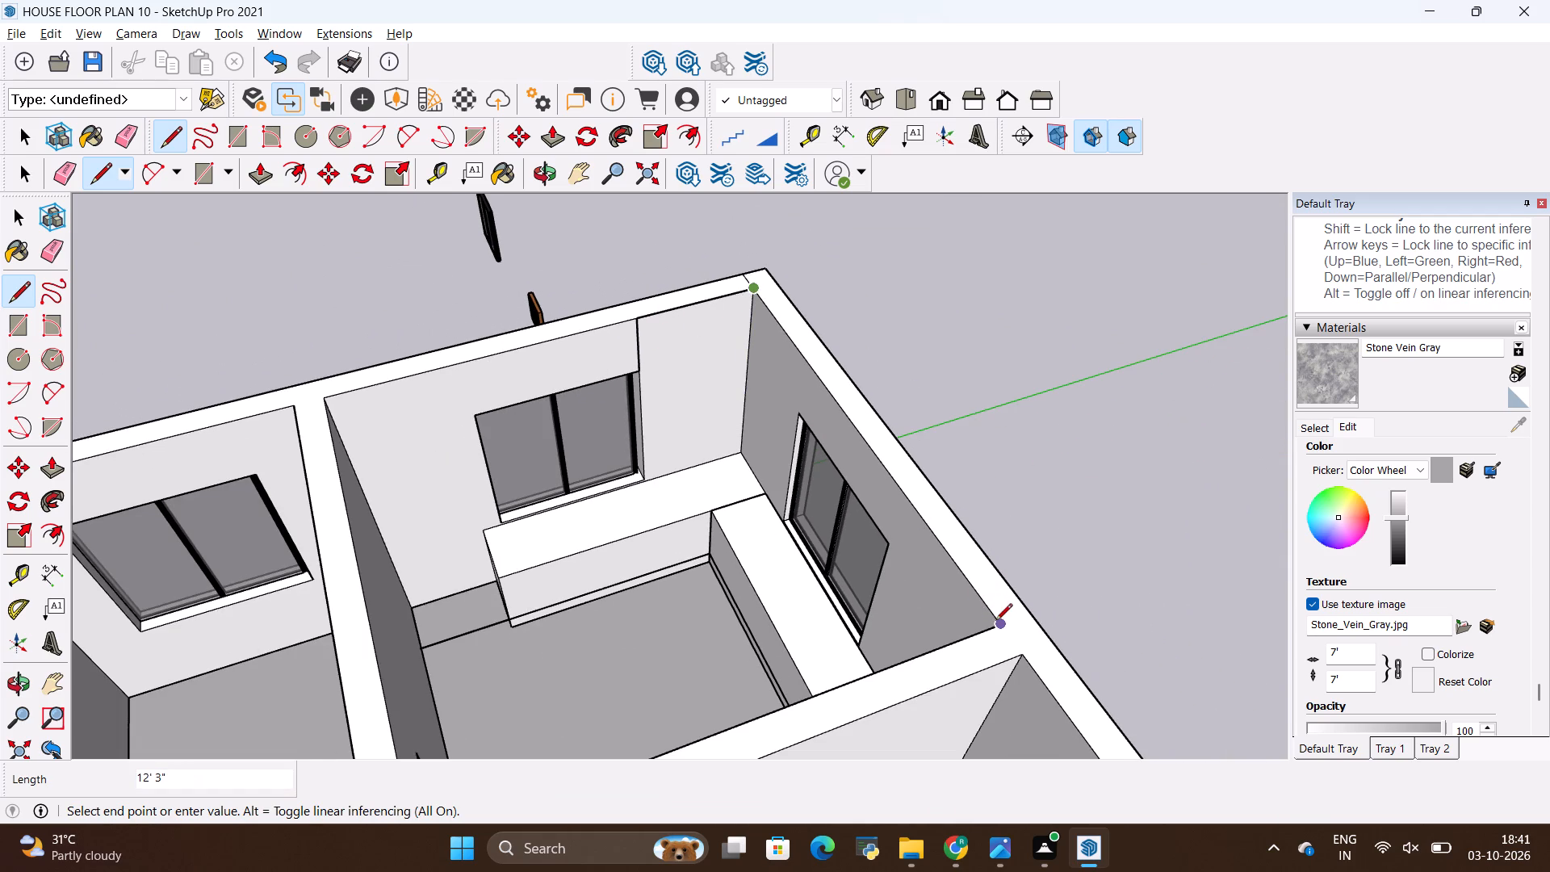
click(995, 623)
Continue the line down the partition corner to window-top height, across the long wall to the room corner, and back to the first window's corner.
middle_drag(653, 655, 952, 602)
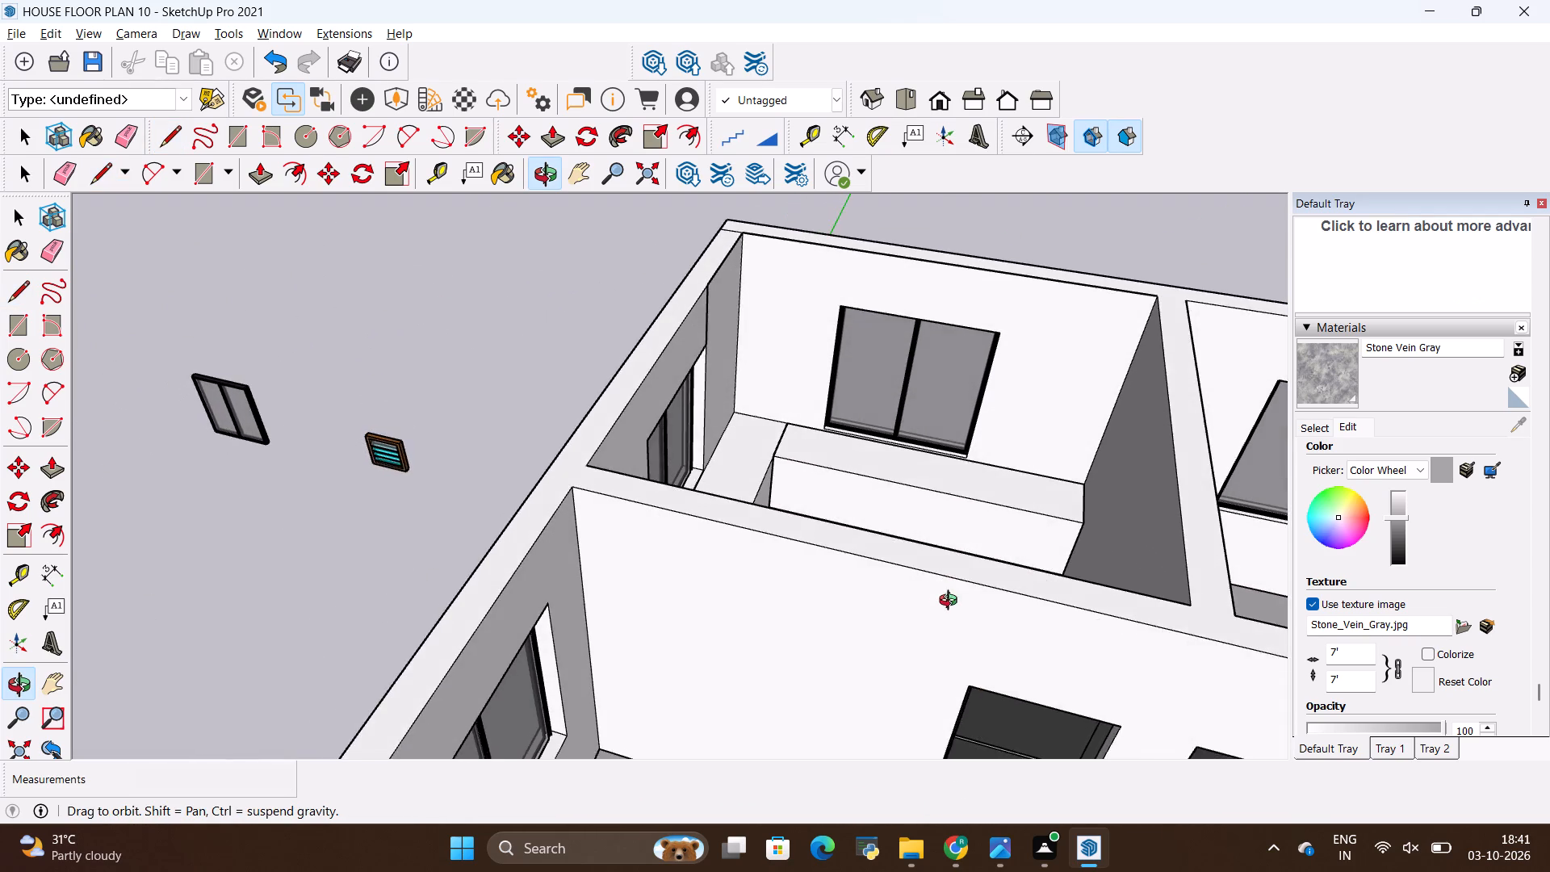
middle_drag(952, 602, 924, 616)
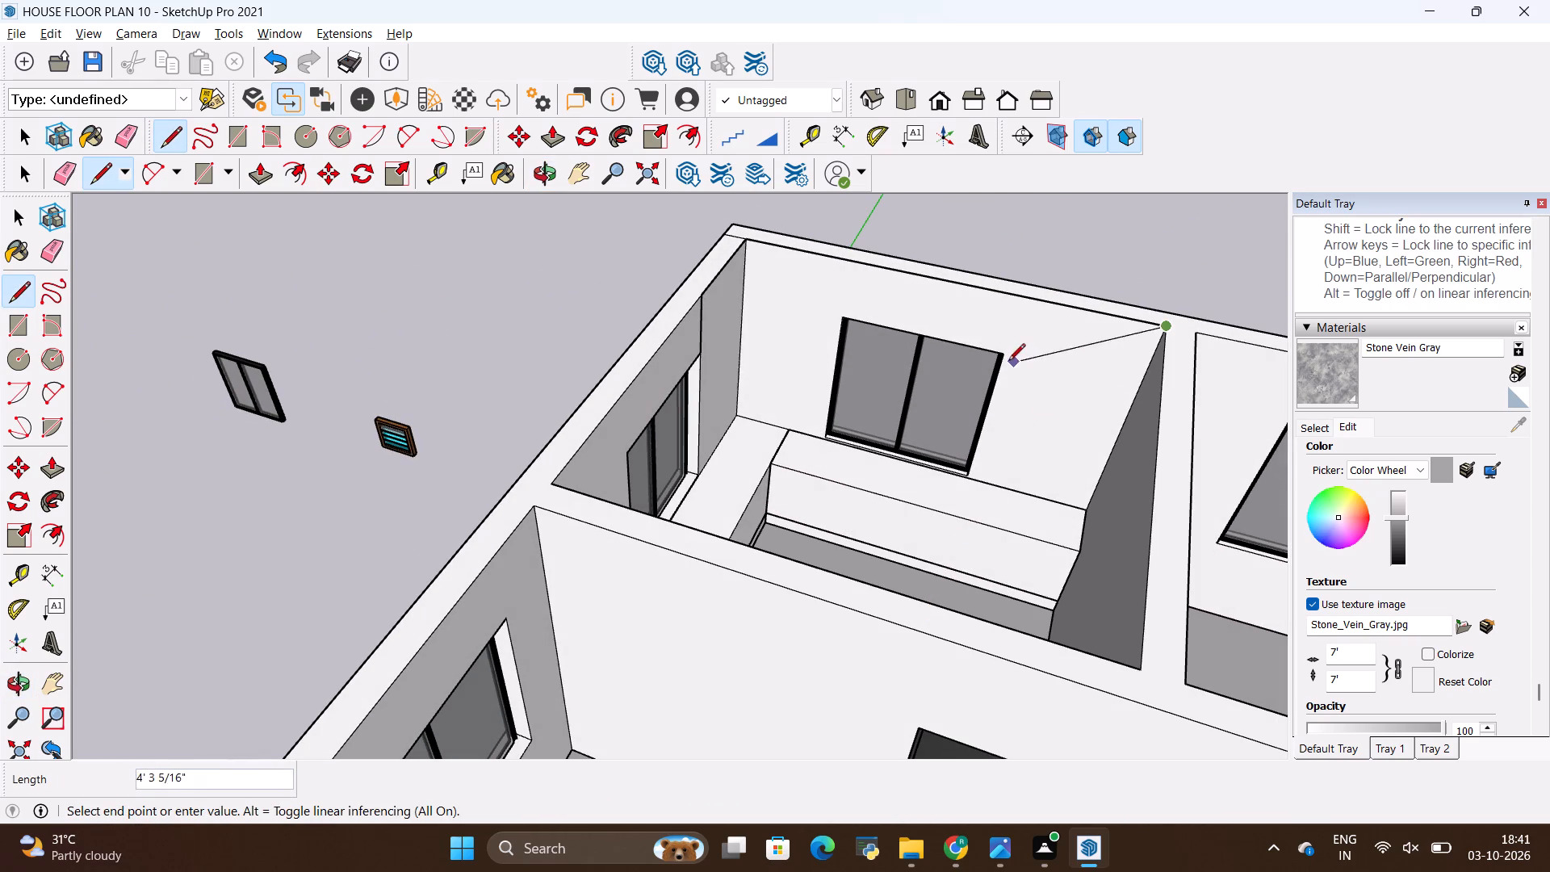
click(1141, 379)
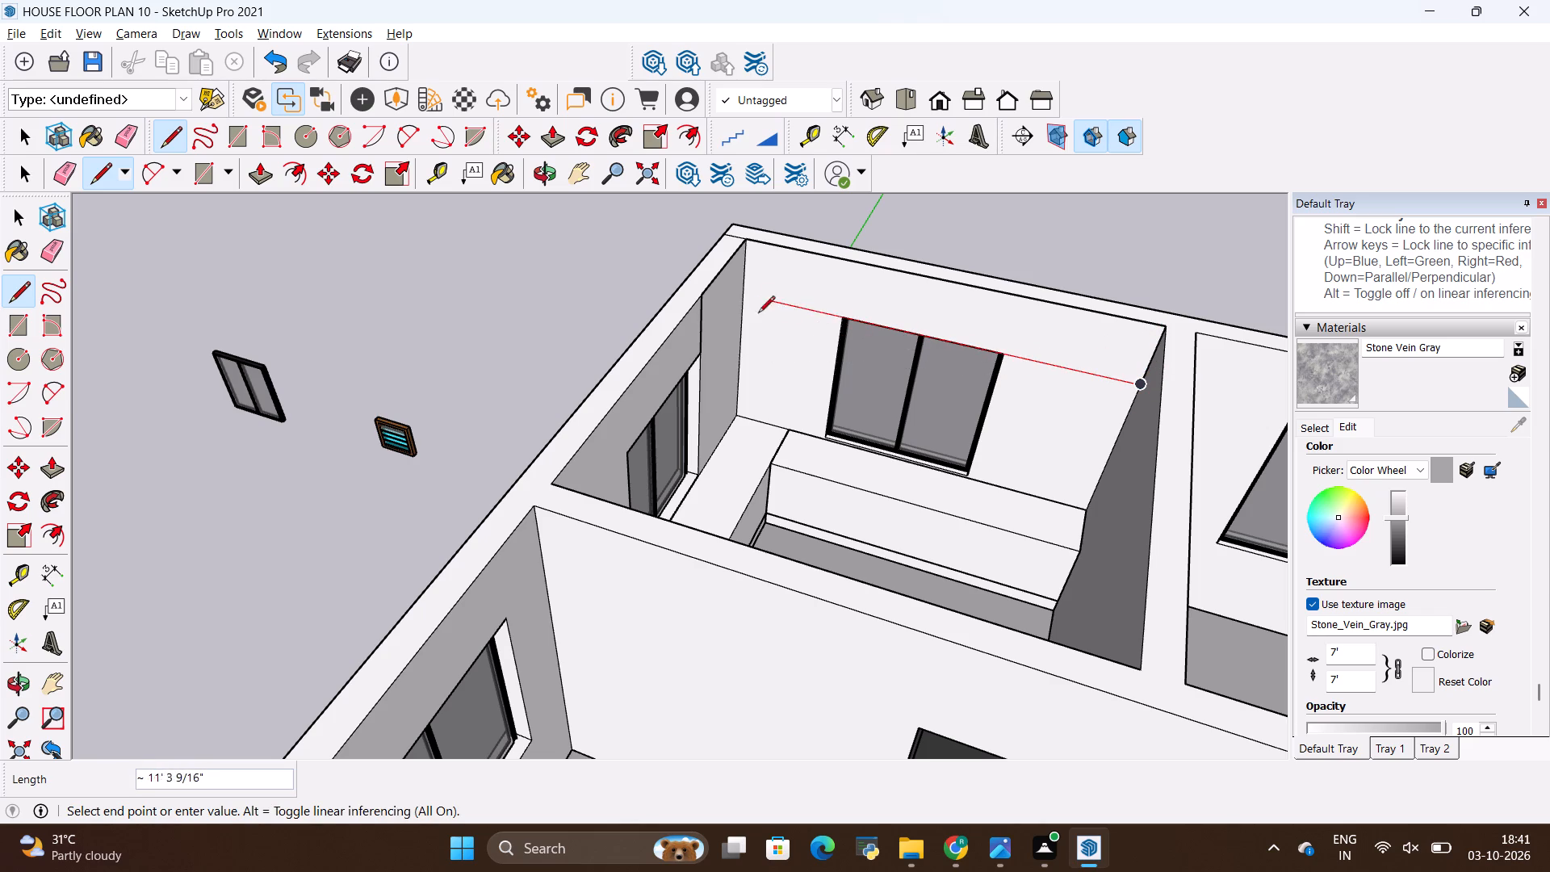
click(741, 300)
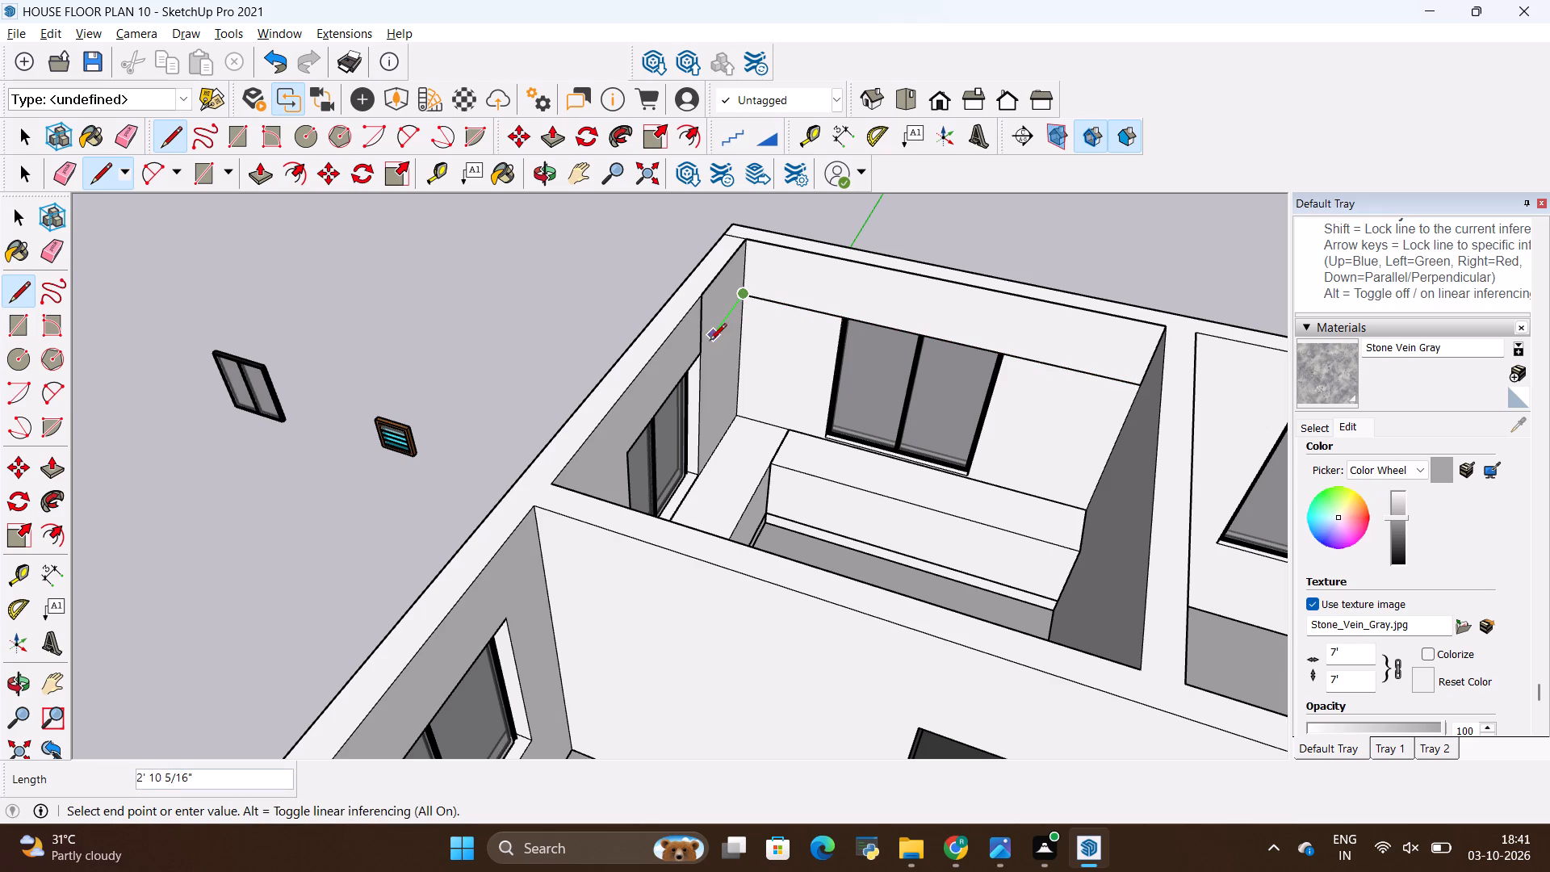
click(705, 349)
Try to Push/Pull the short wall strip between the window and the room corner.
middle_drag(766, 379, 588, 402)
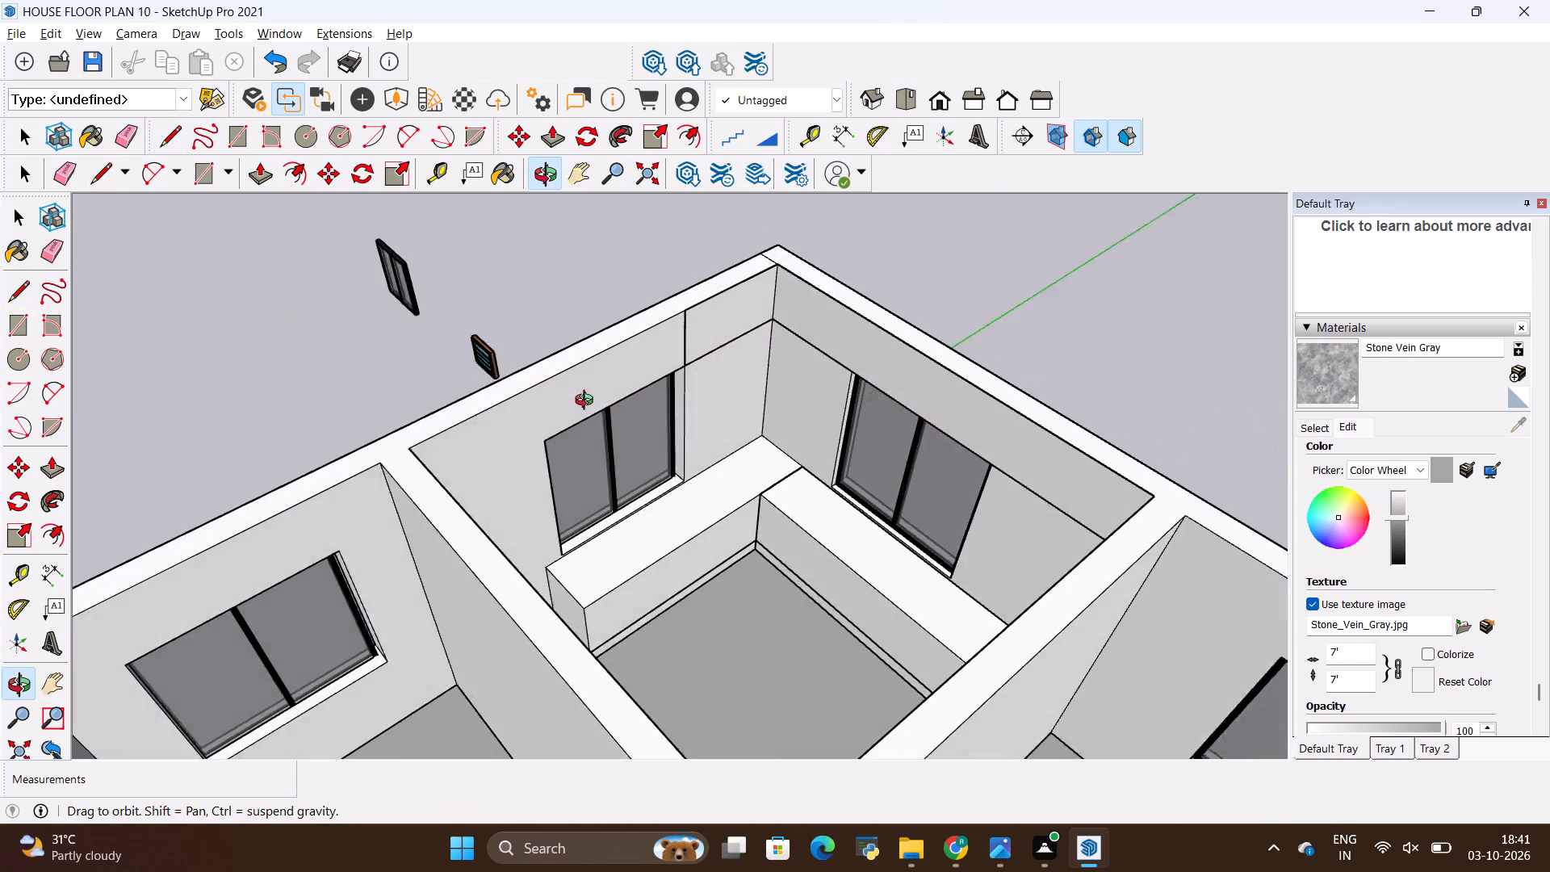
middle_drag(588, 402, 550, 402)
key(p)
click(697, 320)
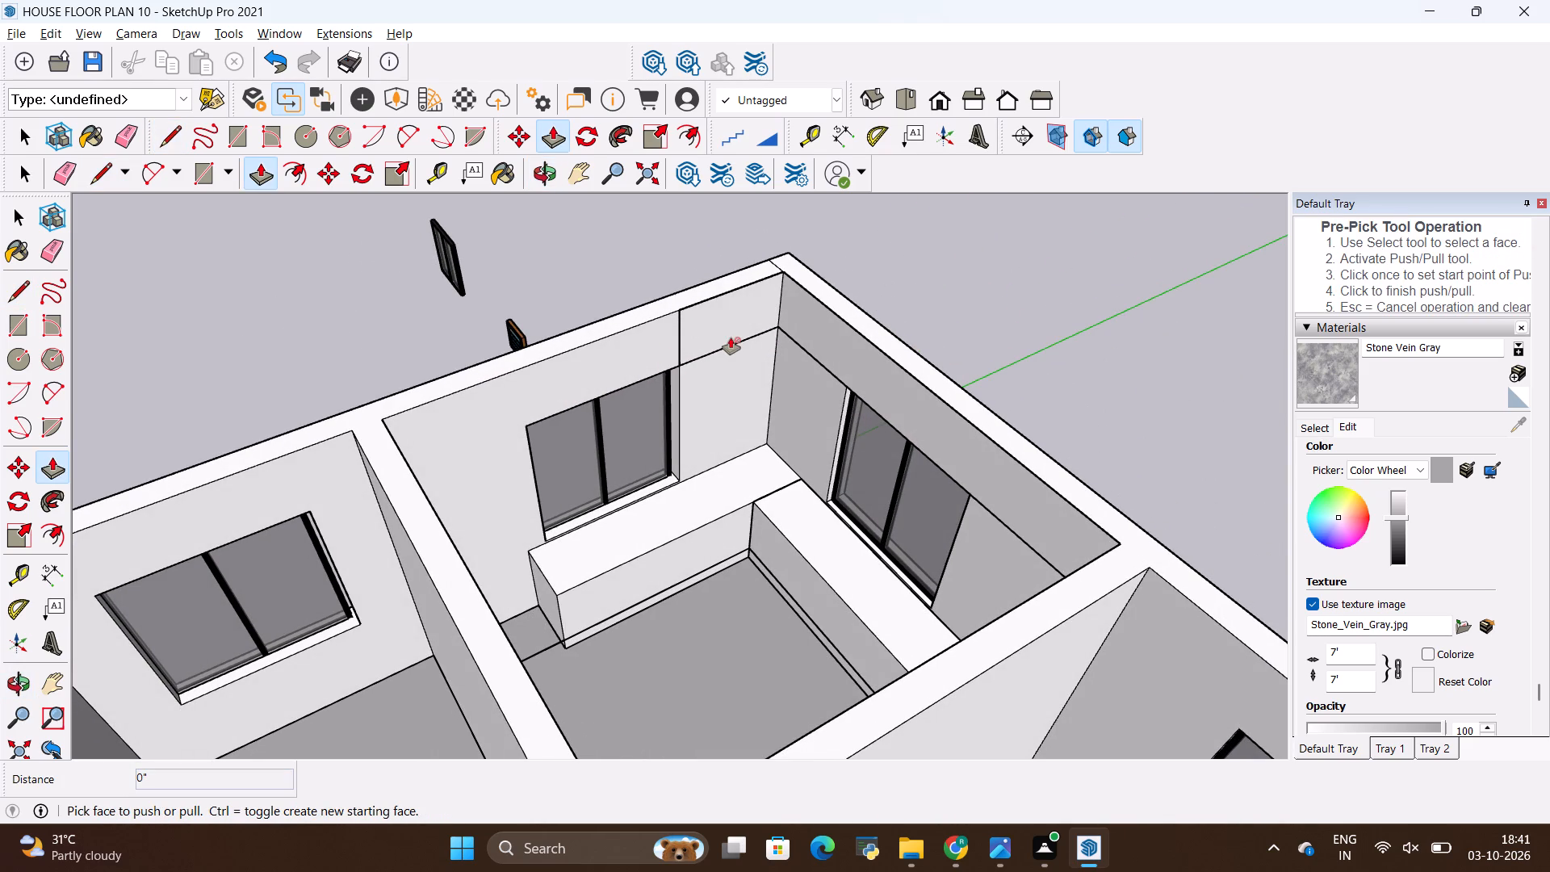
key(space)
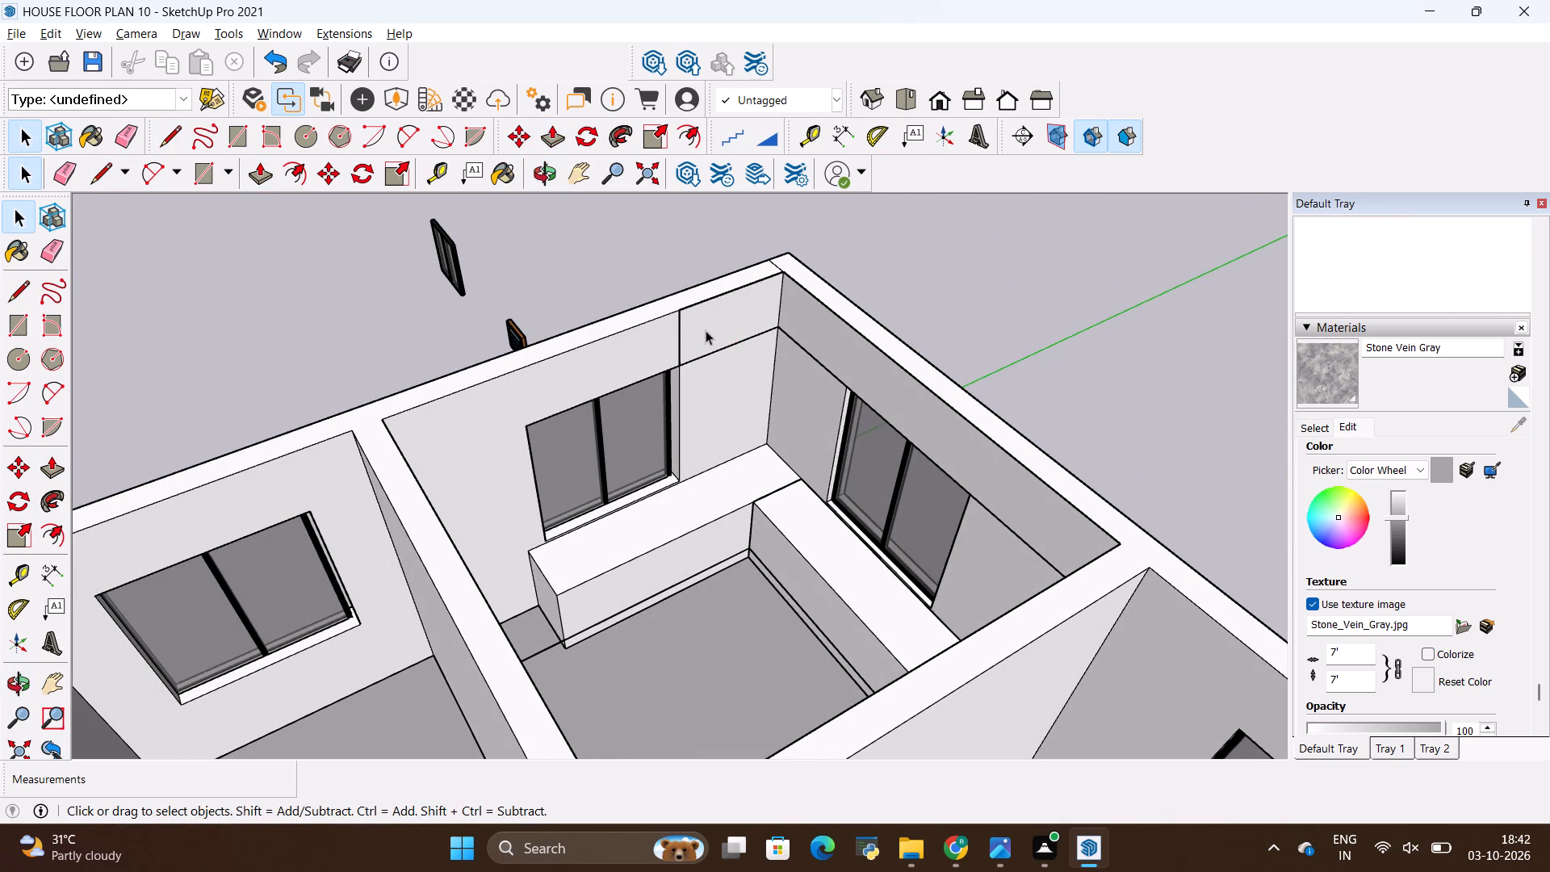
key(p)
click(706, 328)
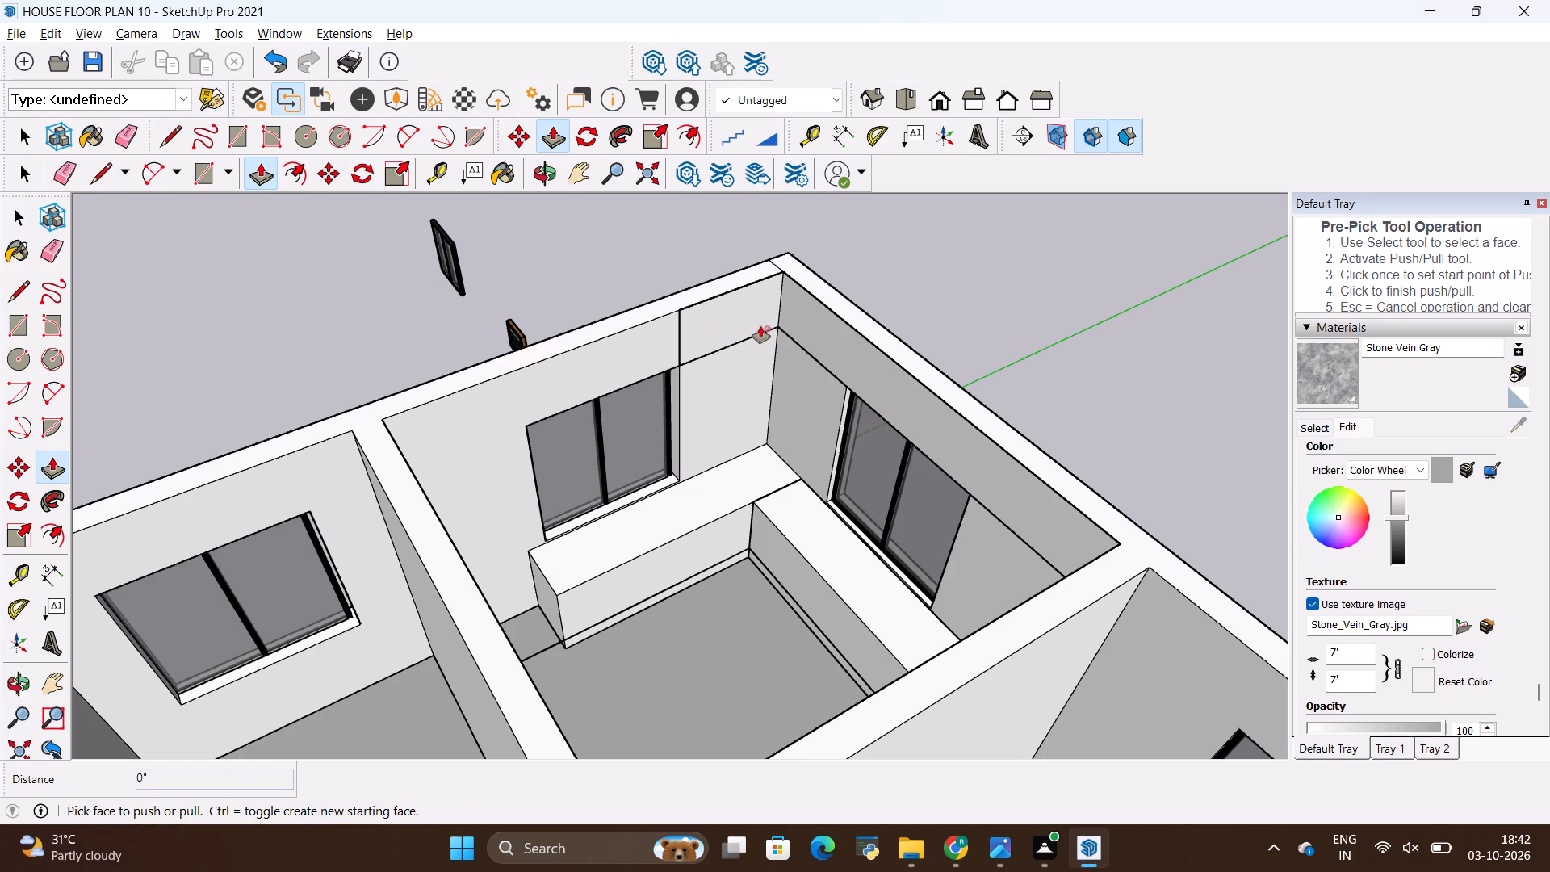
Draw a 2' vertical line up the room corner to separate the short upper wall strip from the long one.
key(l)
click(774, 321)
click(776, 279)
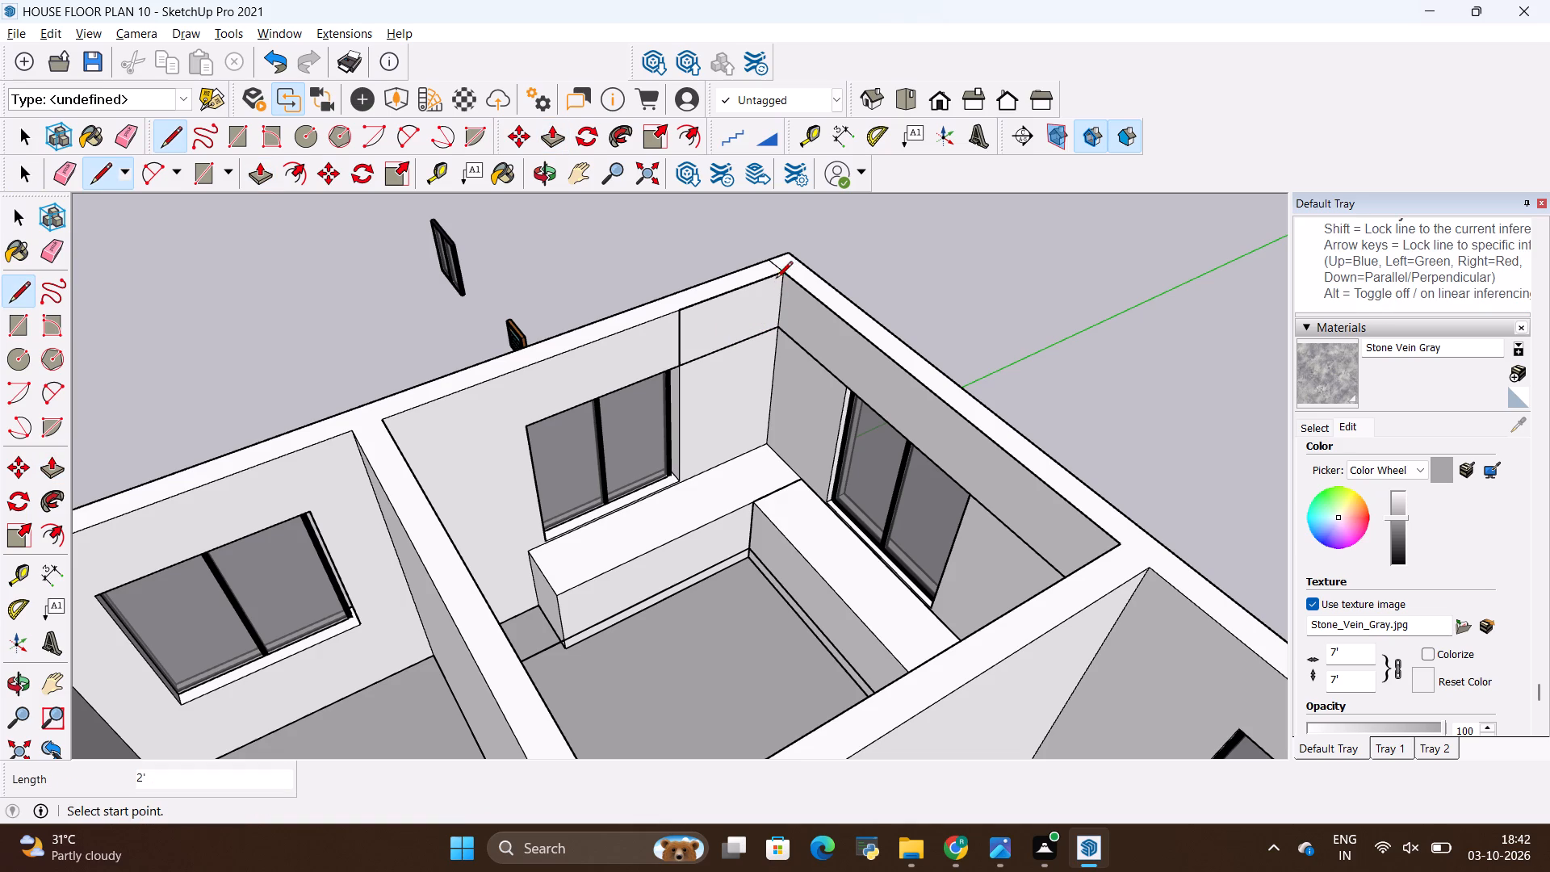
Push/Pull the short upper wall strip out 18" to form an overhead cabinet block.
key(p)
click(754, 312)
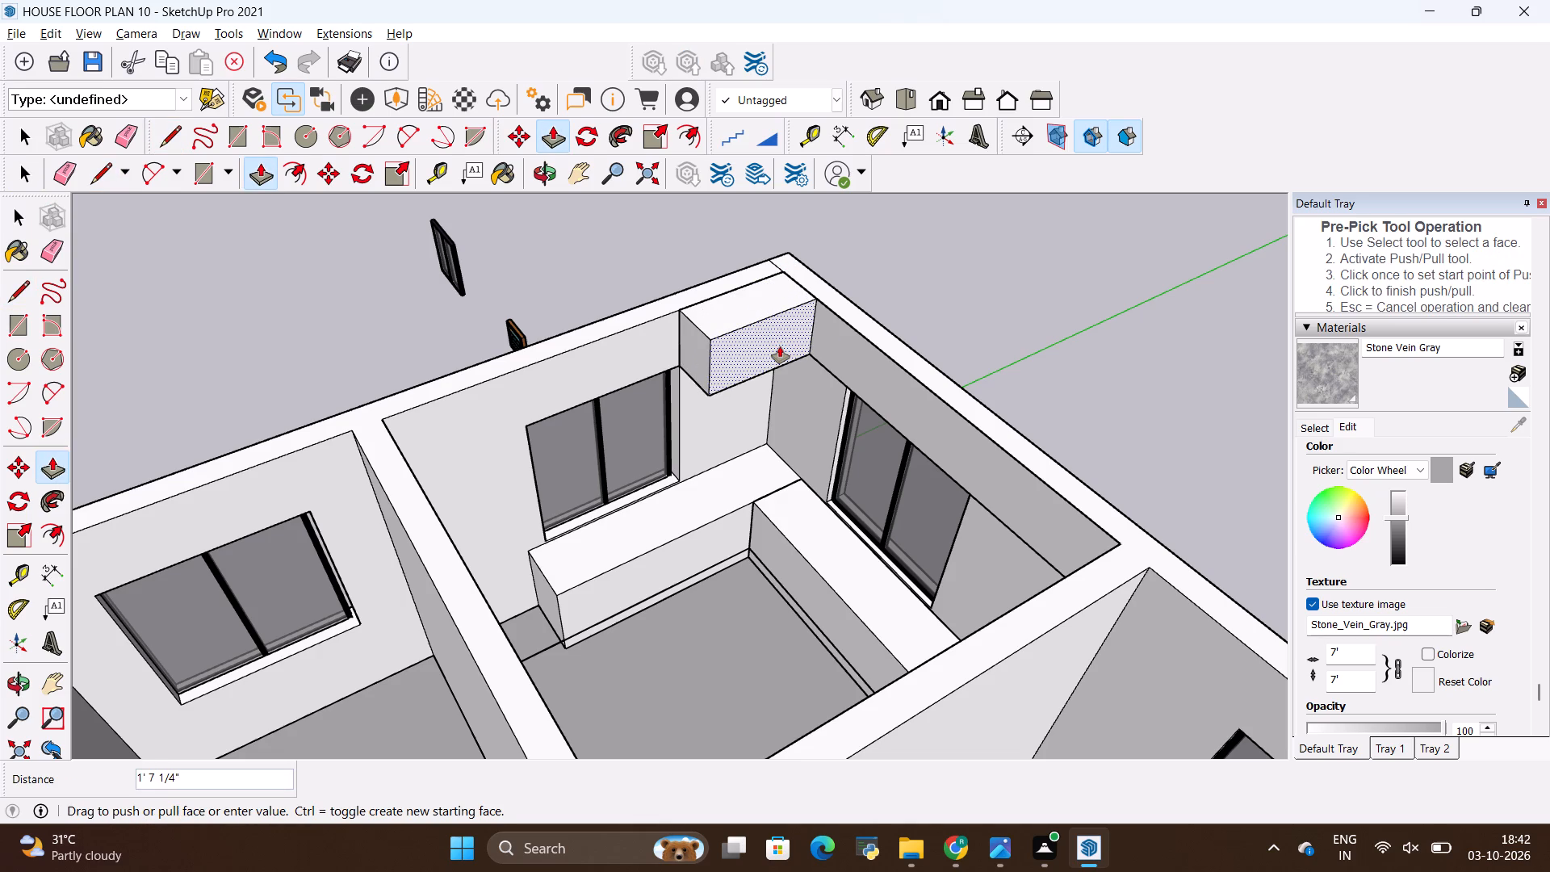
key(BackSpace)
text(18)
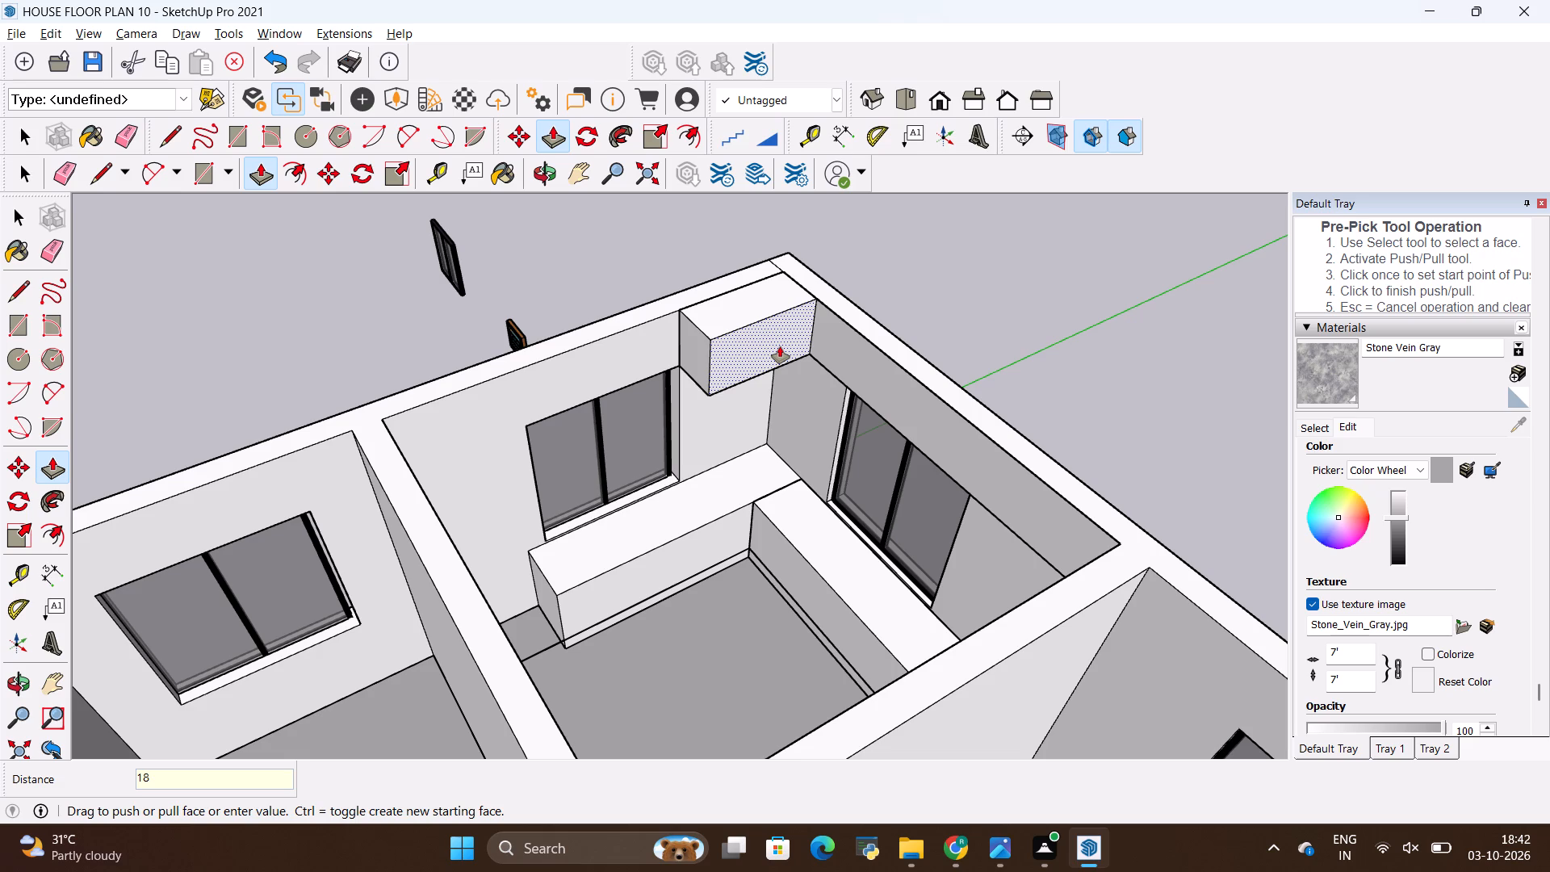
key(shift+quotedbl)
key(Return)
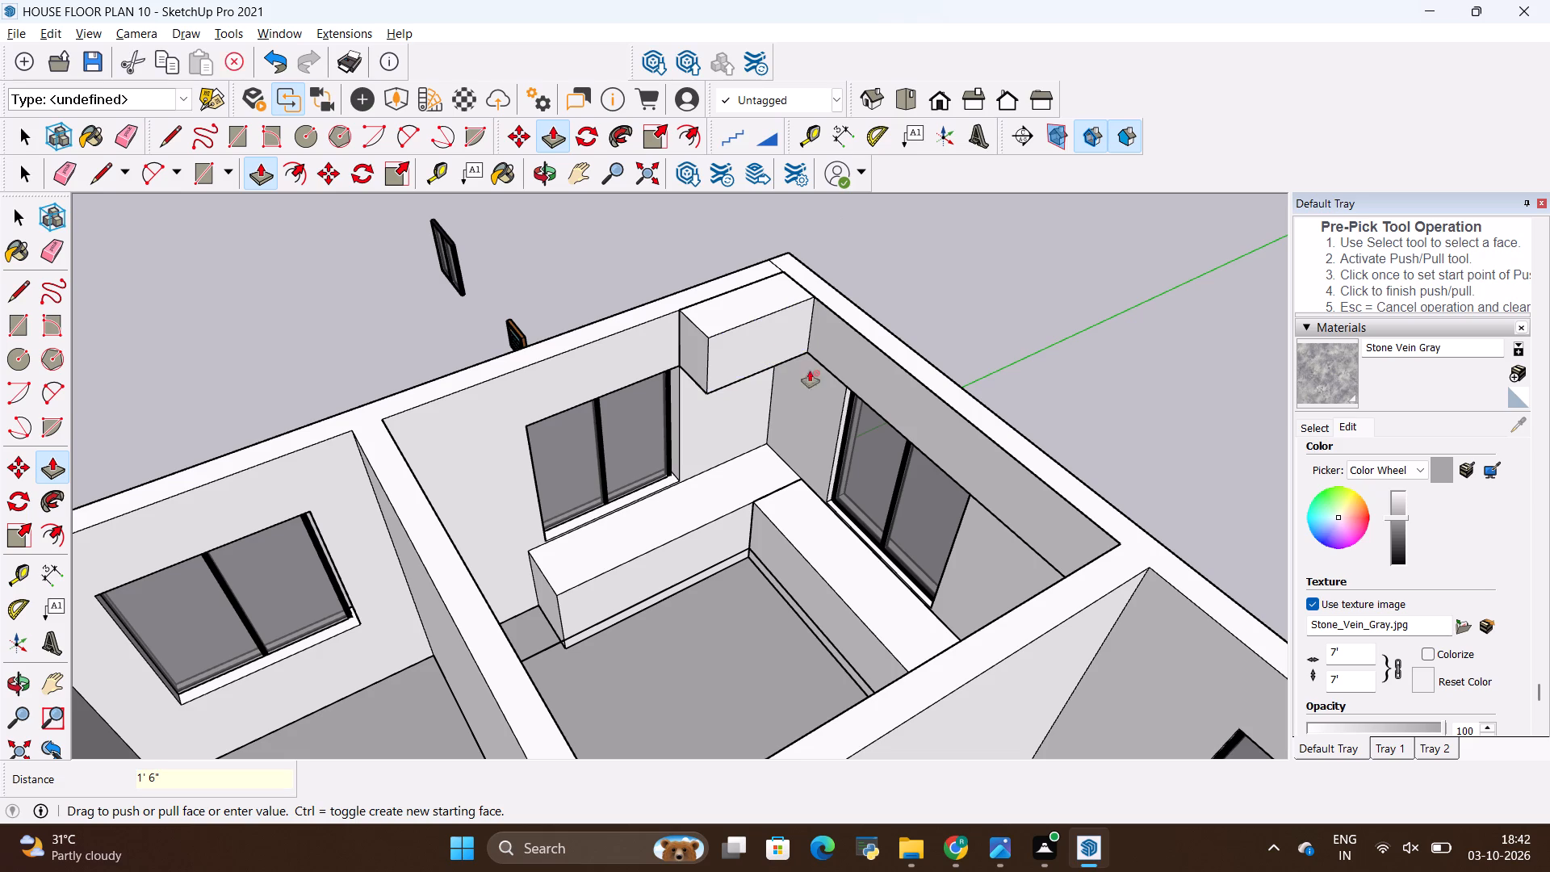
Push/Pull the long upper strip above the adjoining wall's window out 18" as the second overhead cabinet block.
click(851, 358)
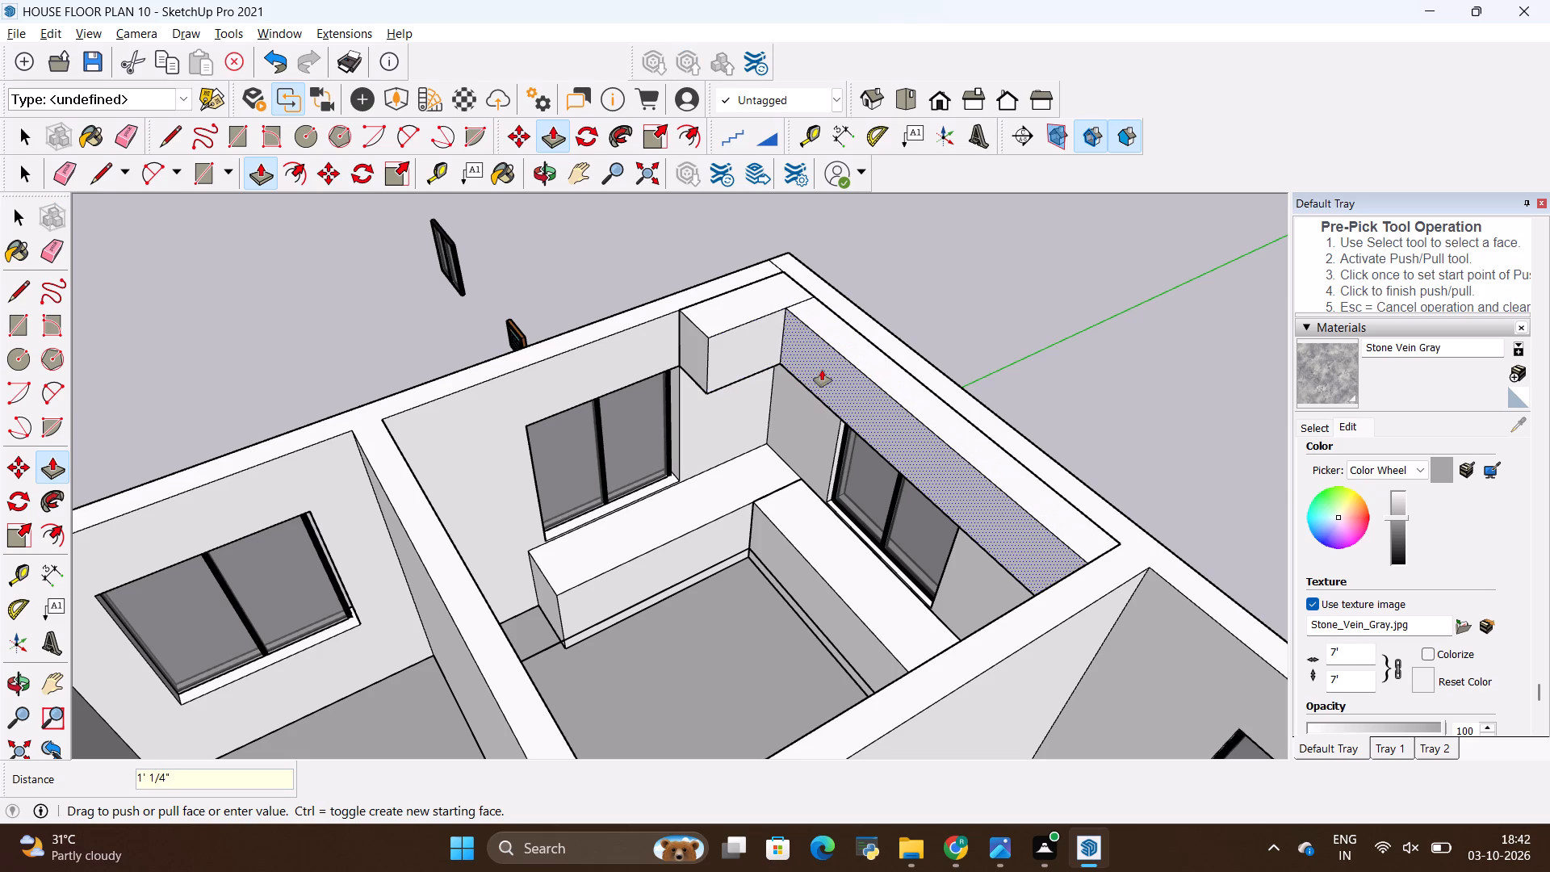
key(BackSpace)
text(18)
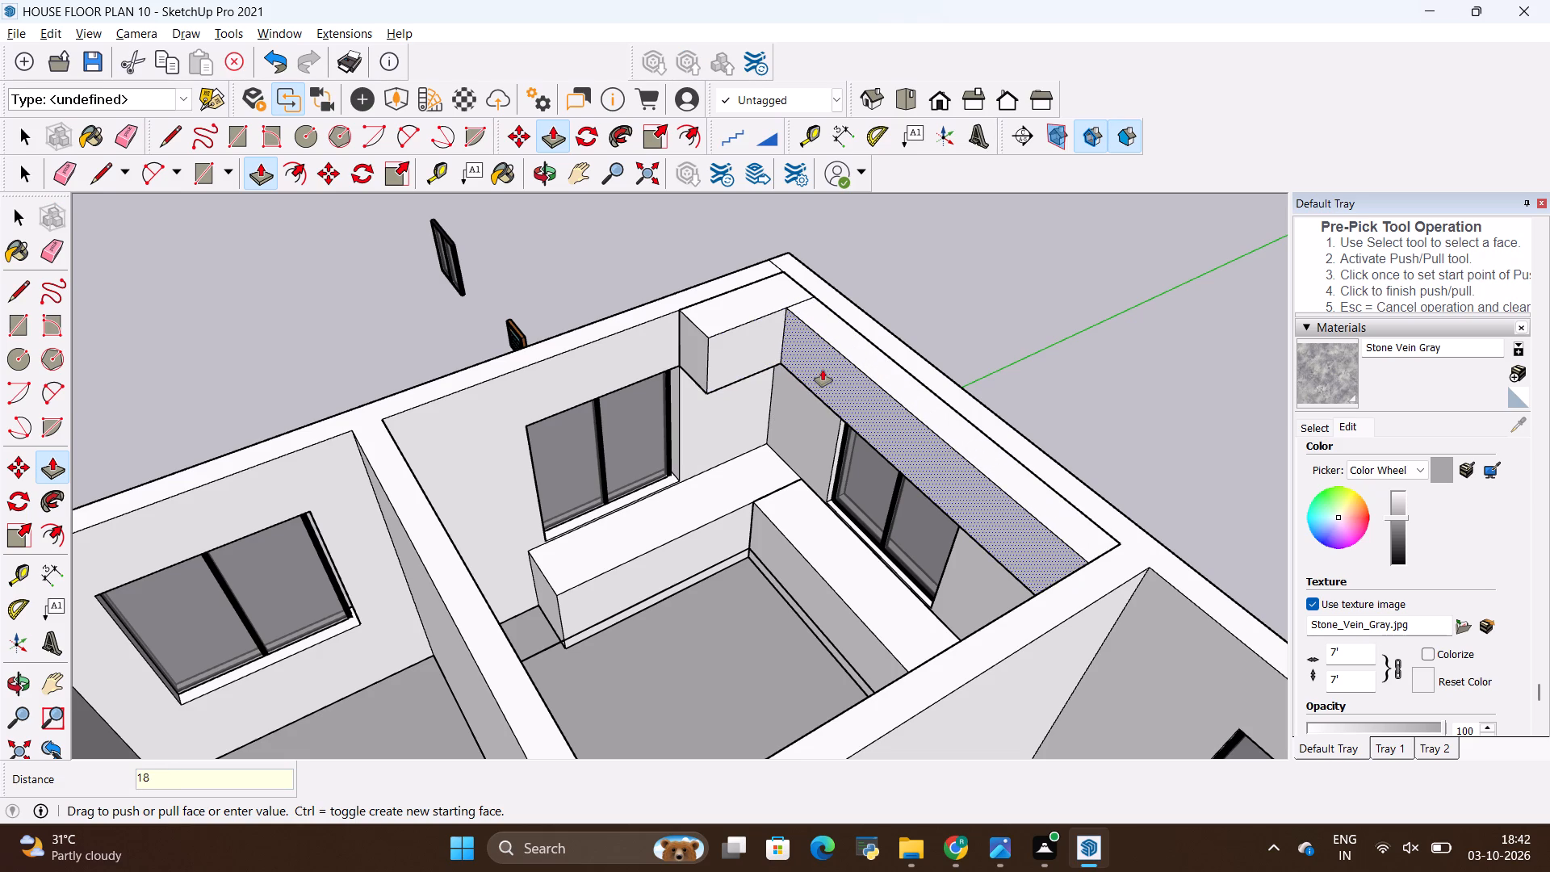
key(shift+quotedbl)
key(Return)
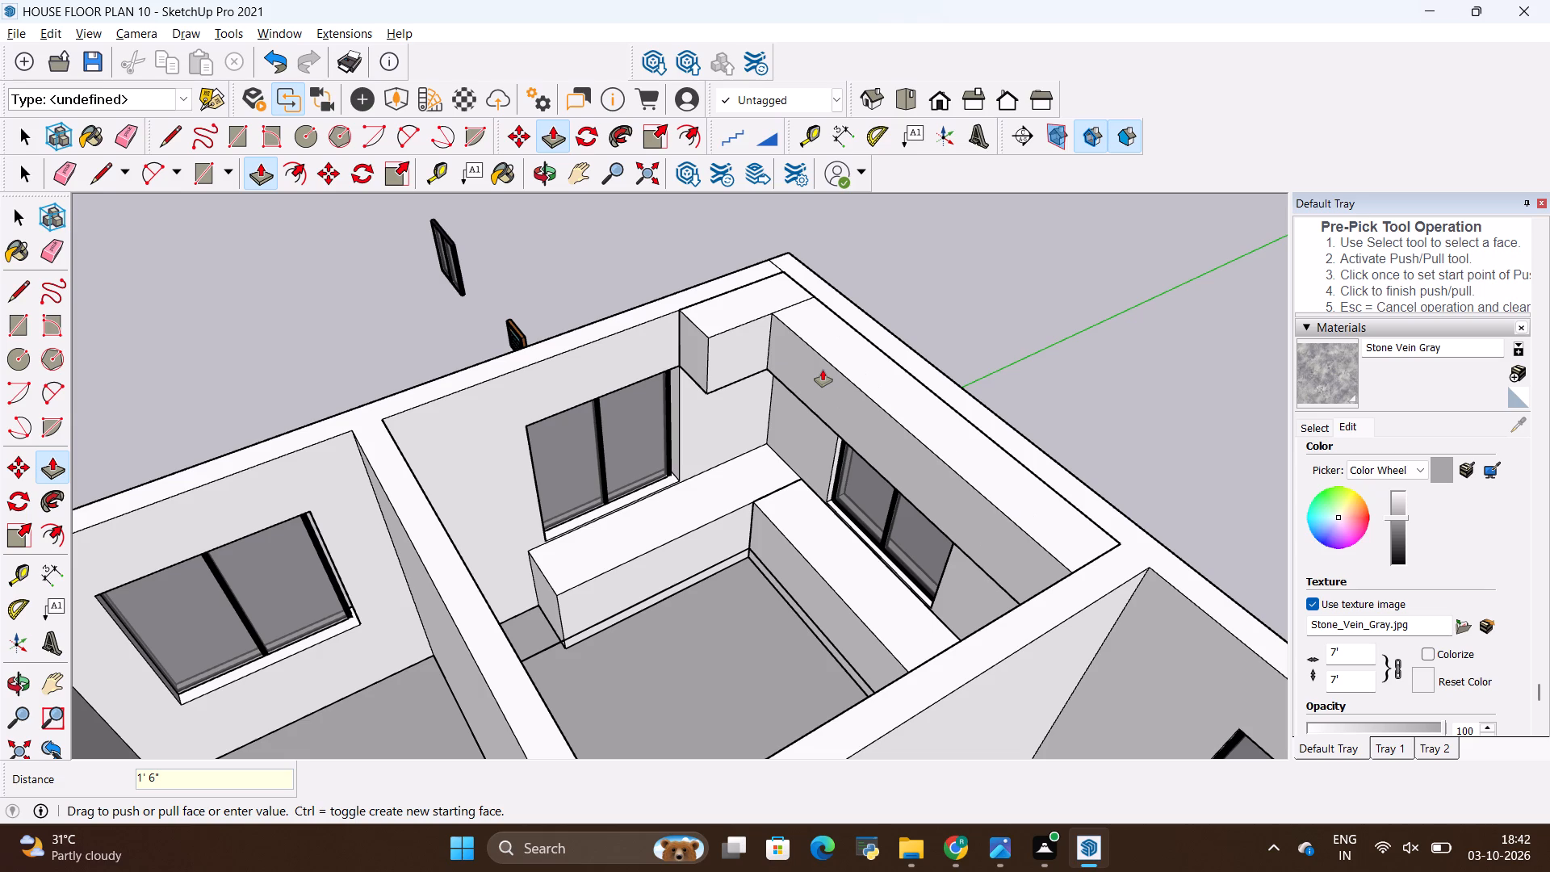
Examine the L-shaped overhead cabinet blocks above the kitchen counter from several angles.
scroll(785, 372, up, 4)
middle_drag(630, 367, 842, 609)
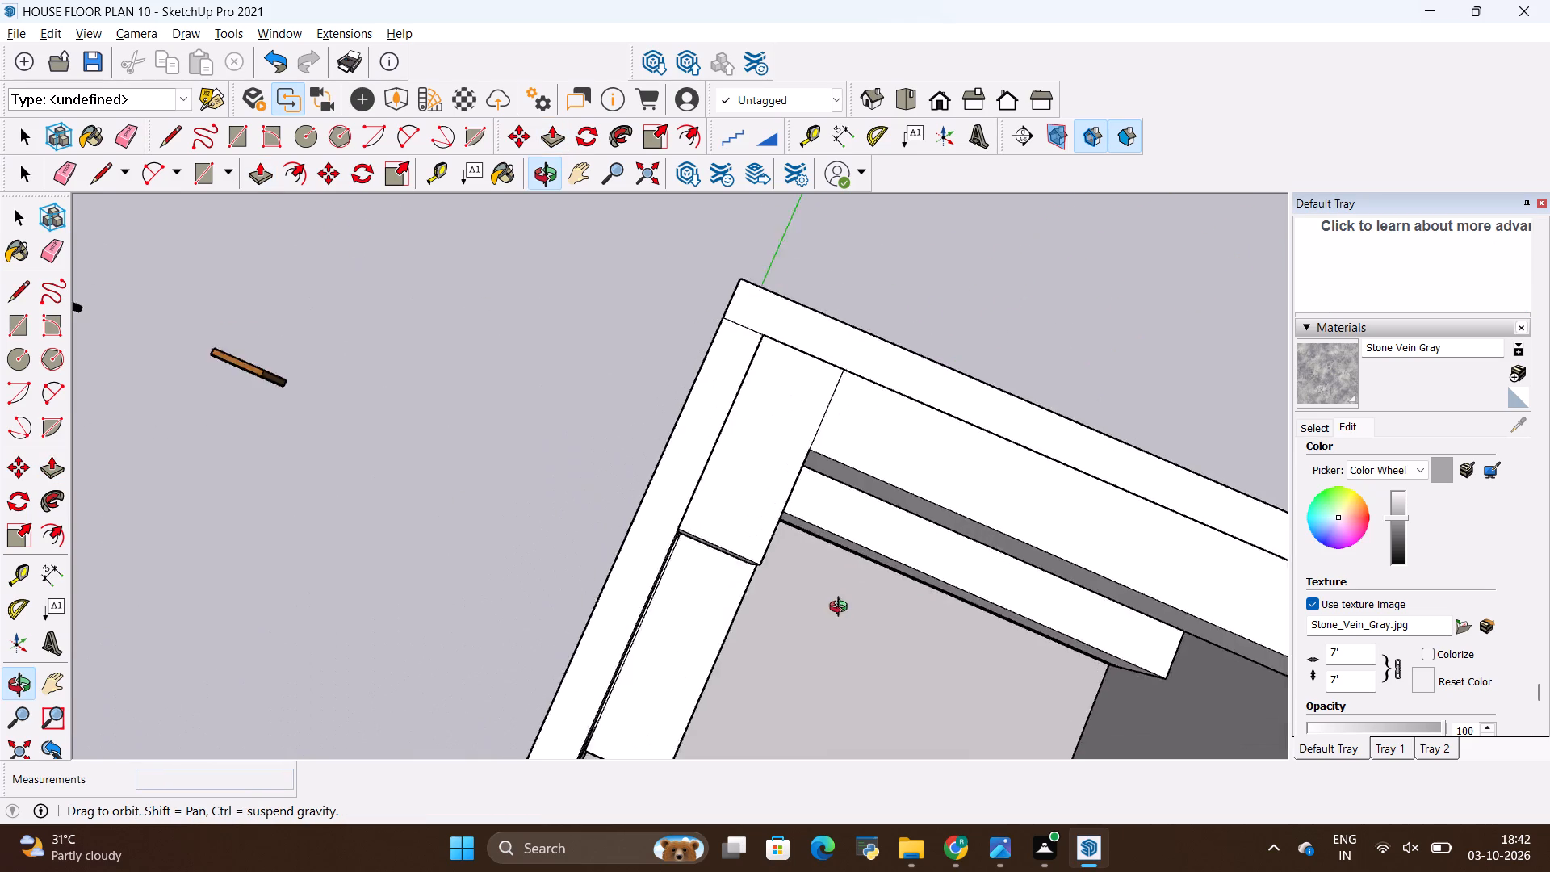
middle_drag(842, 609, 822, 329)
scroll(782, 402, down, 5)
middle_drag(856, 451, 823, 403)
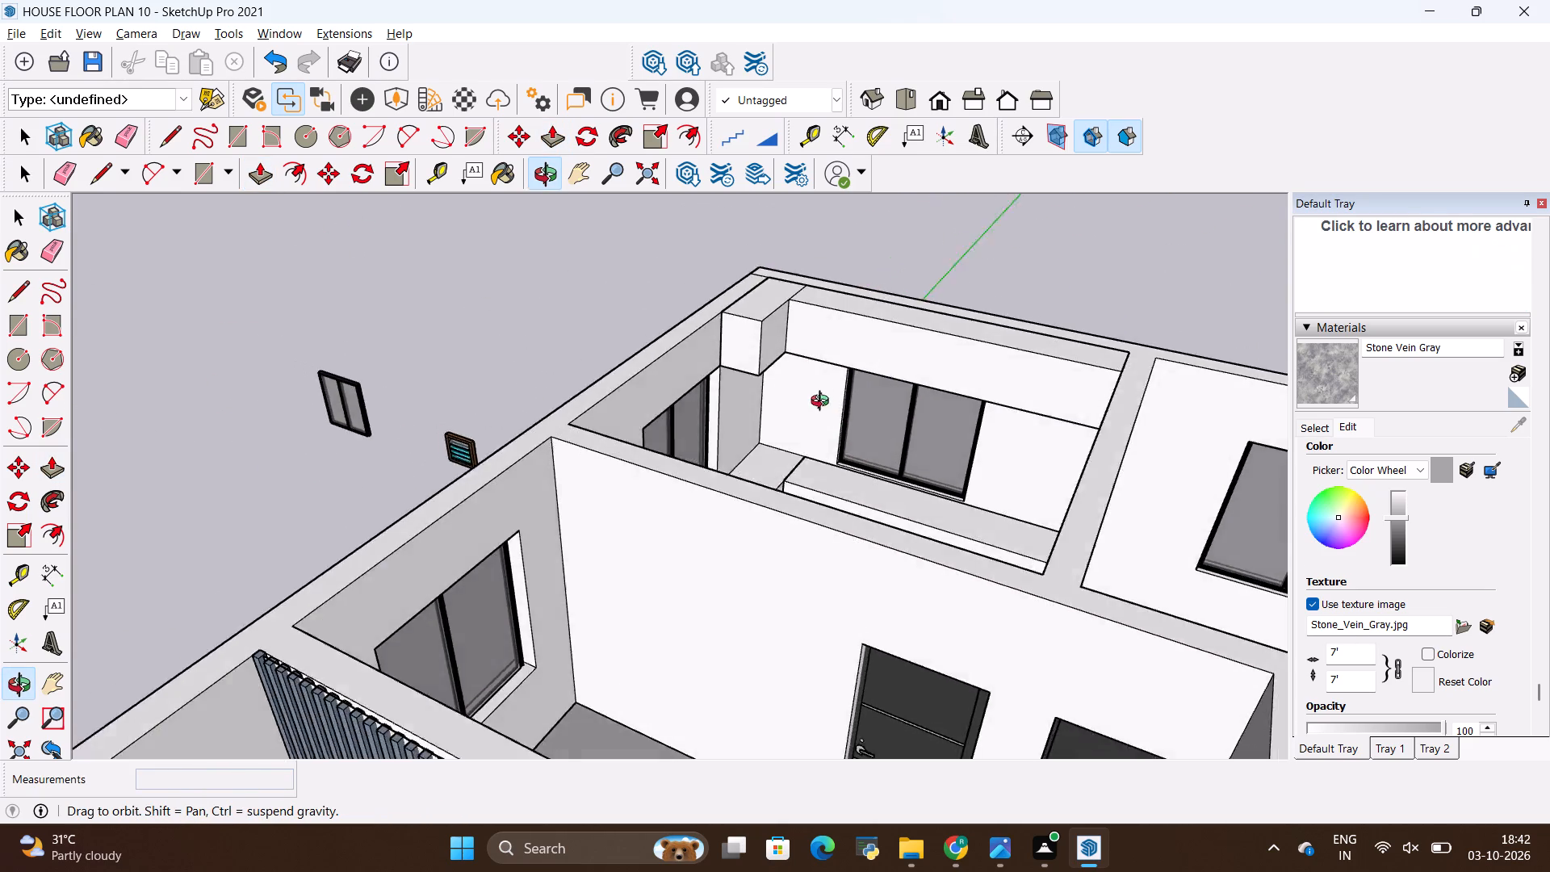
middle_drag(823, 403, 621, 421)
scroll(831, 358, up, 2)
scroll(615, 538, down, 4)
middle_drag(488, 599, 617, 751)
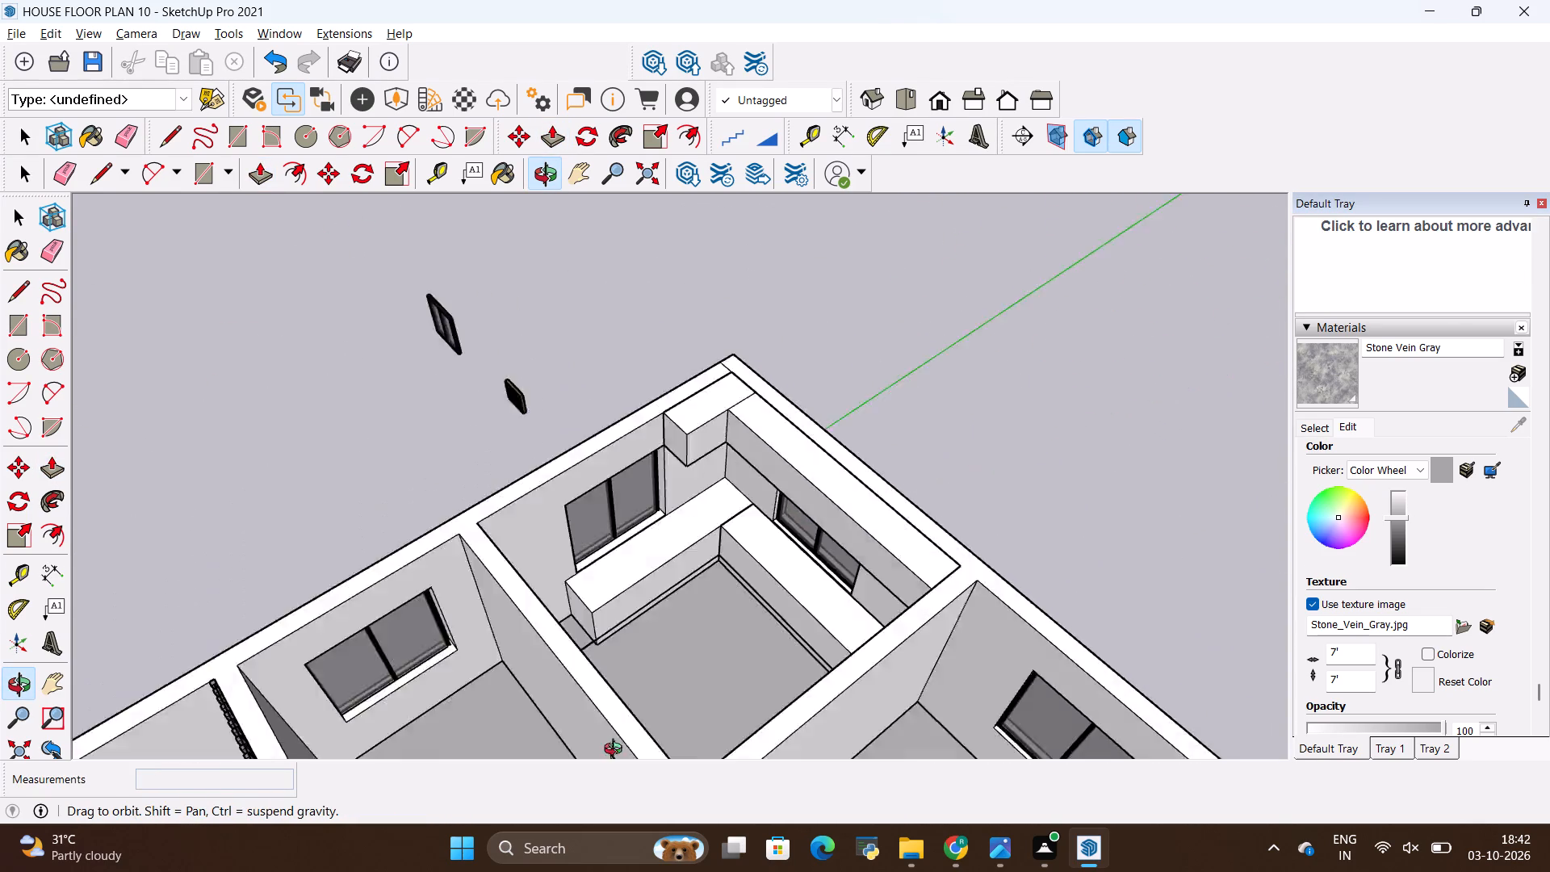
middle_drag(617, 751, 788, 589)
Divide the long overhead block's lower front edge into 5 segments.
scroll(710, 408, up, 5)
key(space)
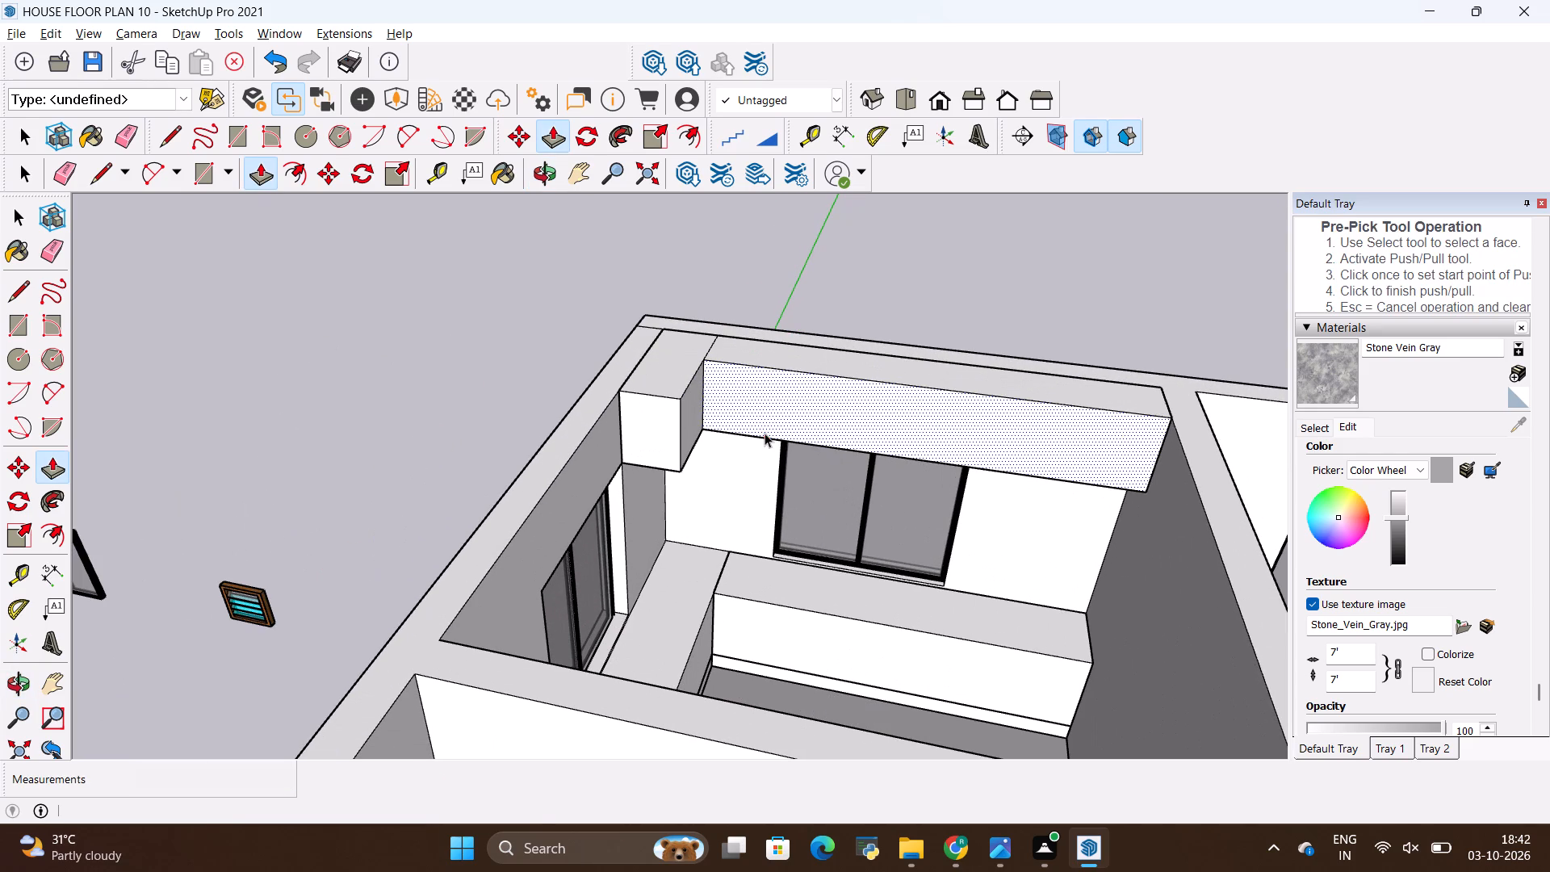
click(766, 435)
right_click(766, 438)
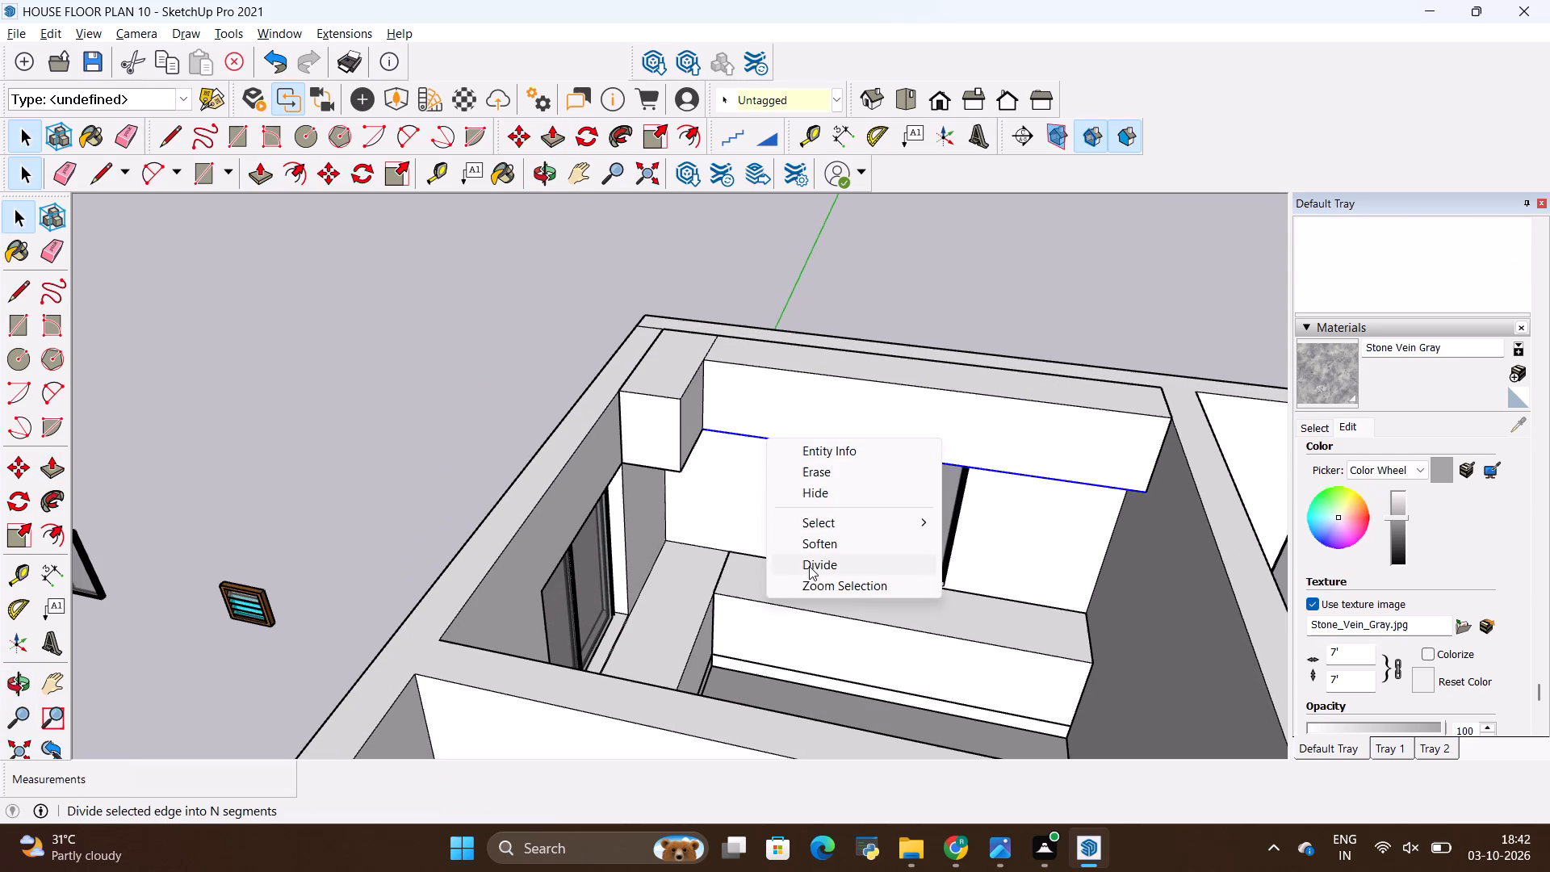
click(811, 568)
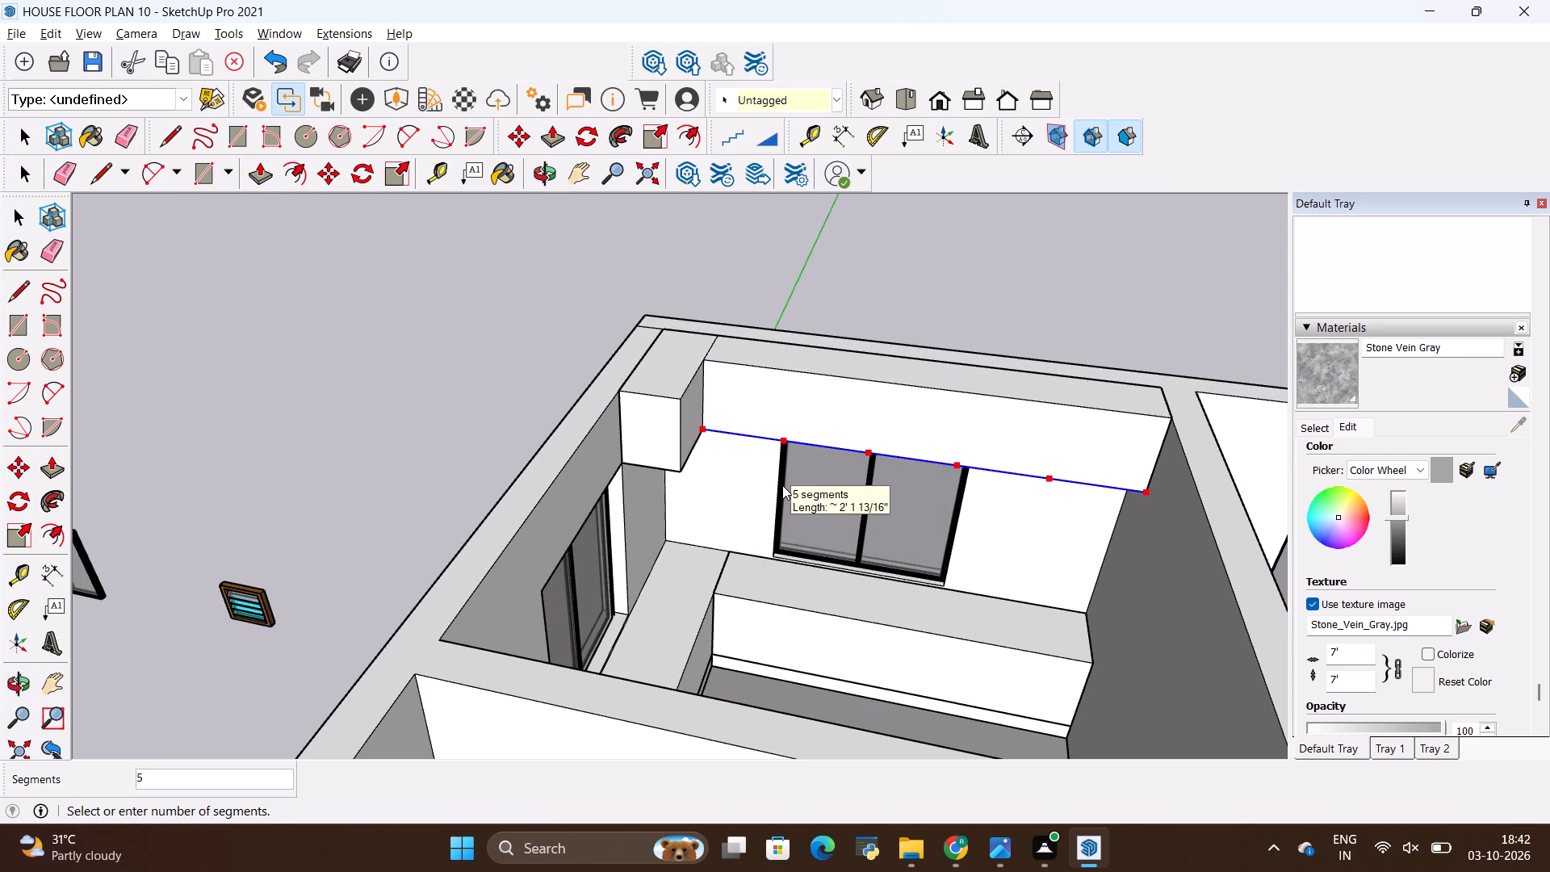
click(782, 485)
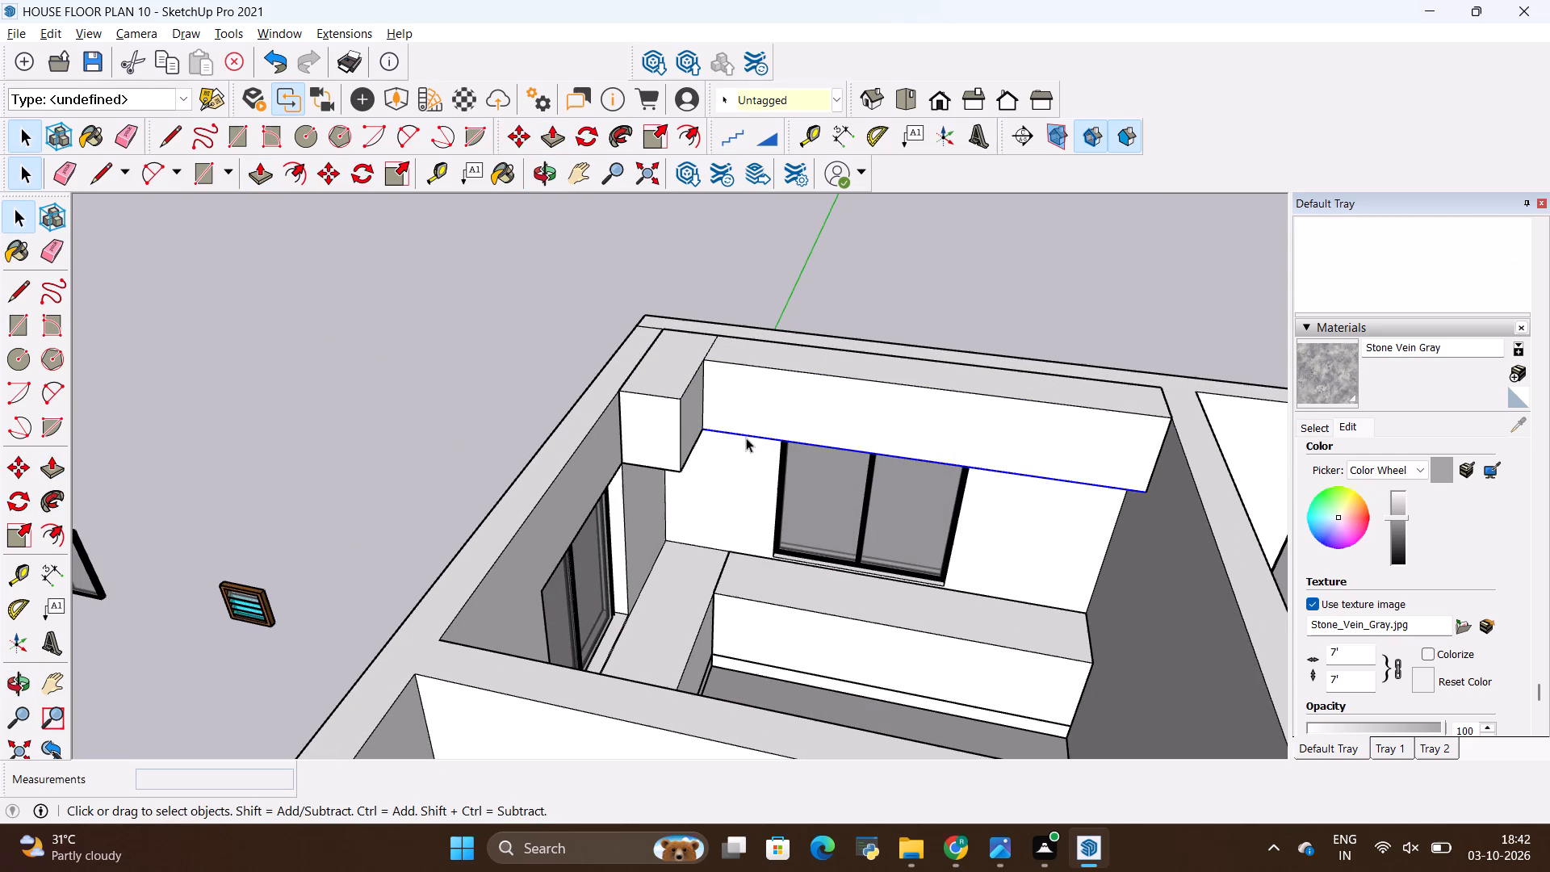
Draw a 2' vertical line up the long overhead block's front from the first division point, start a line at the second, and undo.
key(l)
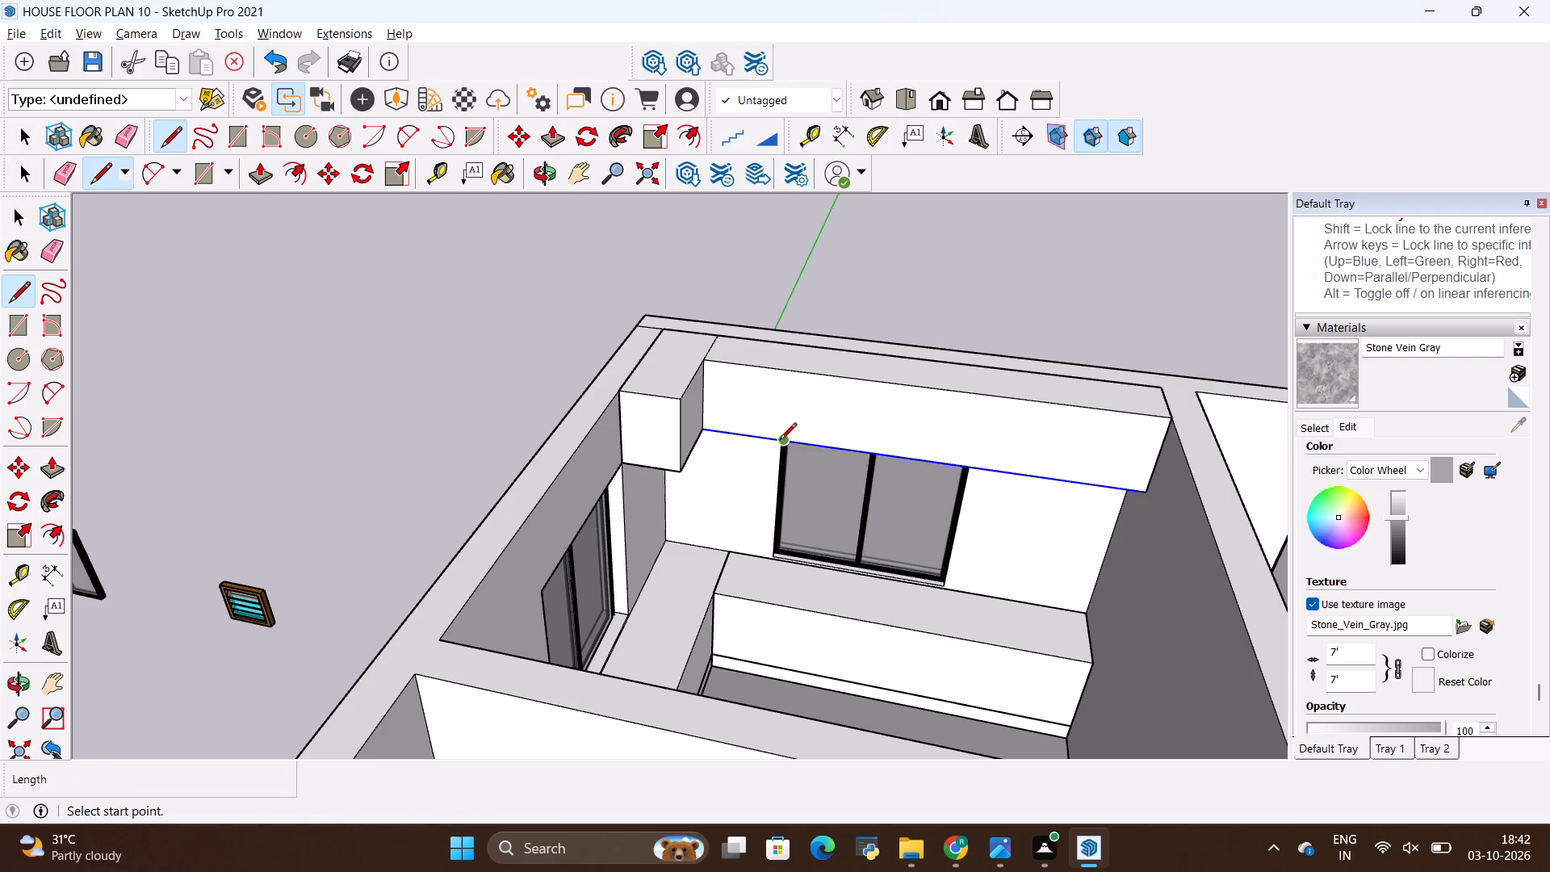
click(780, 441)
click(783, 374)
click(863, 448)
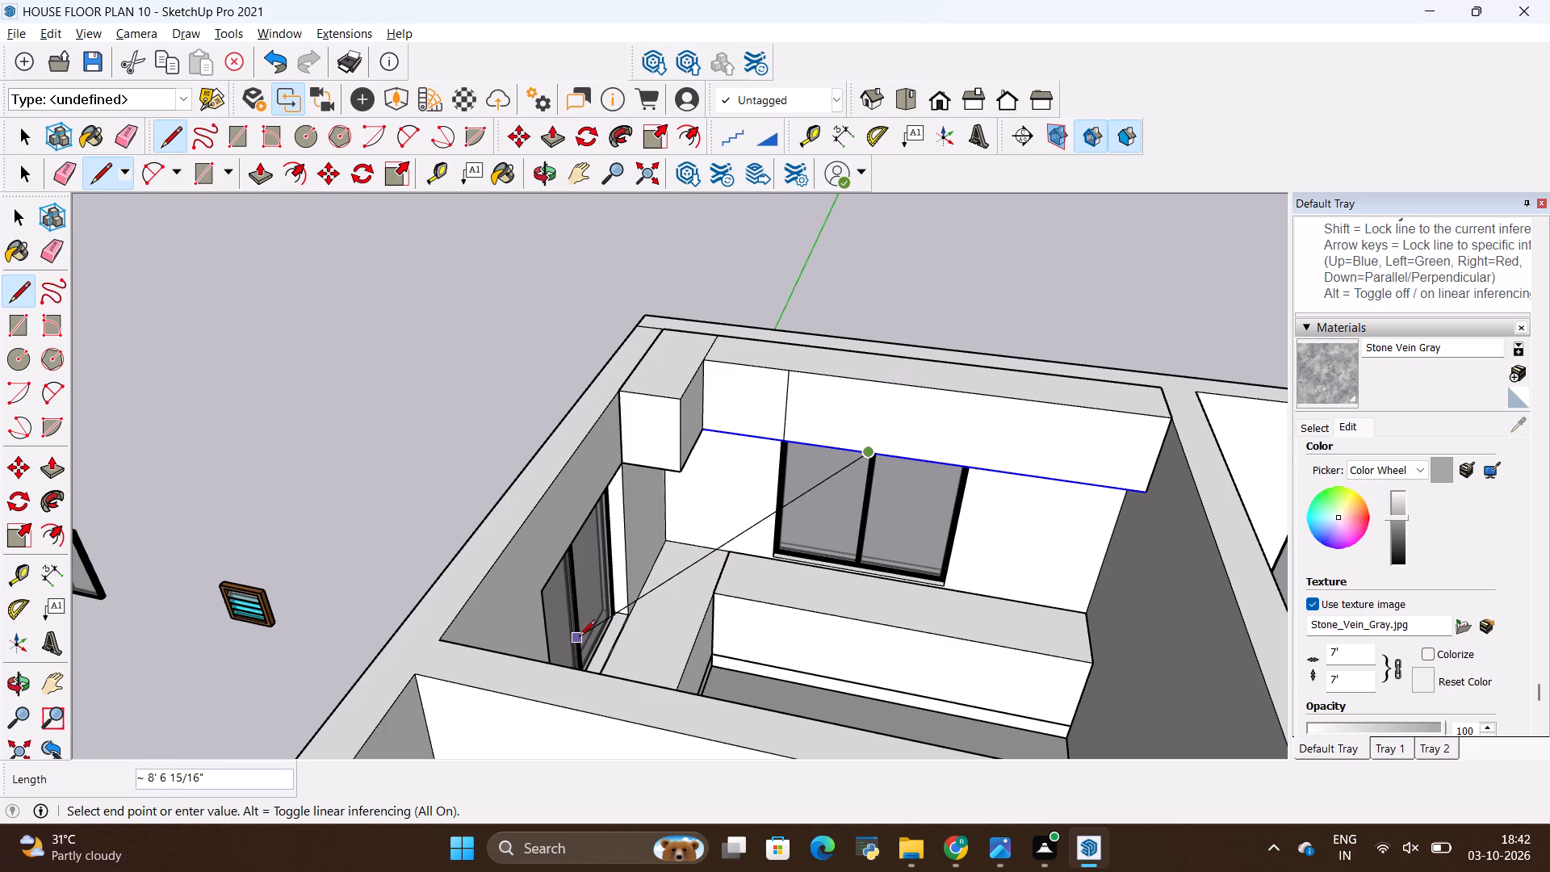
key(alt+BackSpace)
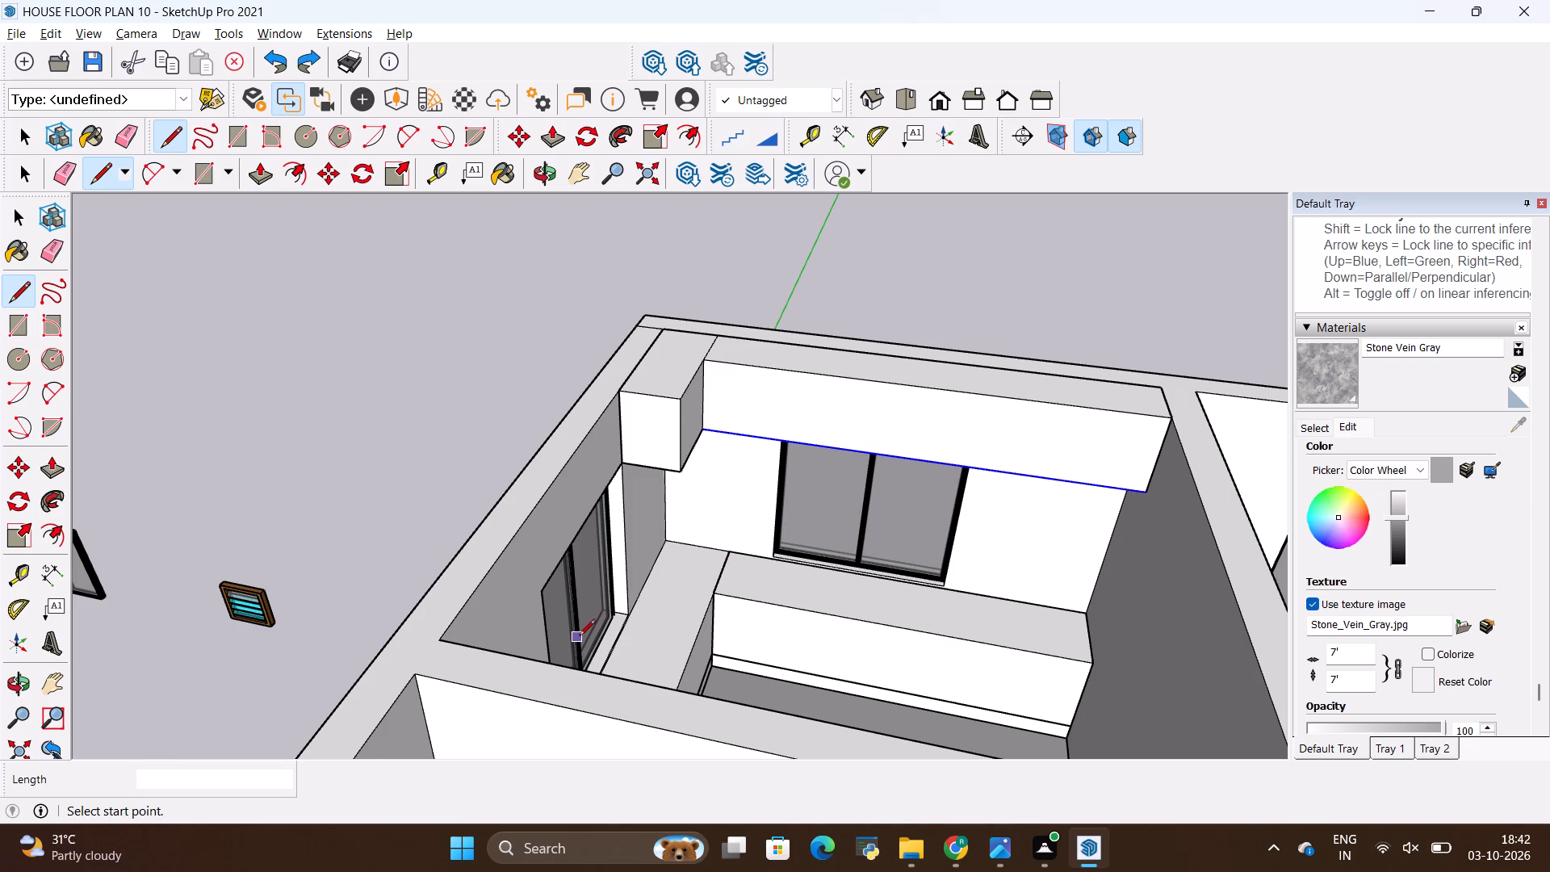
Draw a 2' vertical line up the long overhead block's front face from its first division point near the corner.
click(790, 435)
click(785, 368)
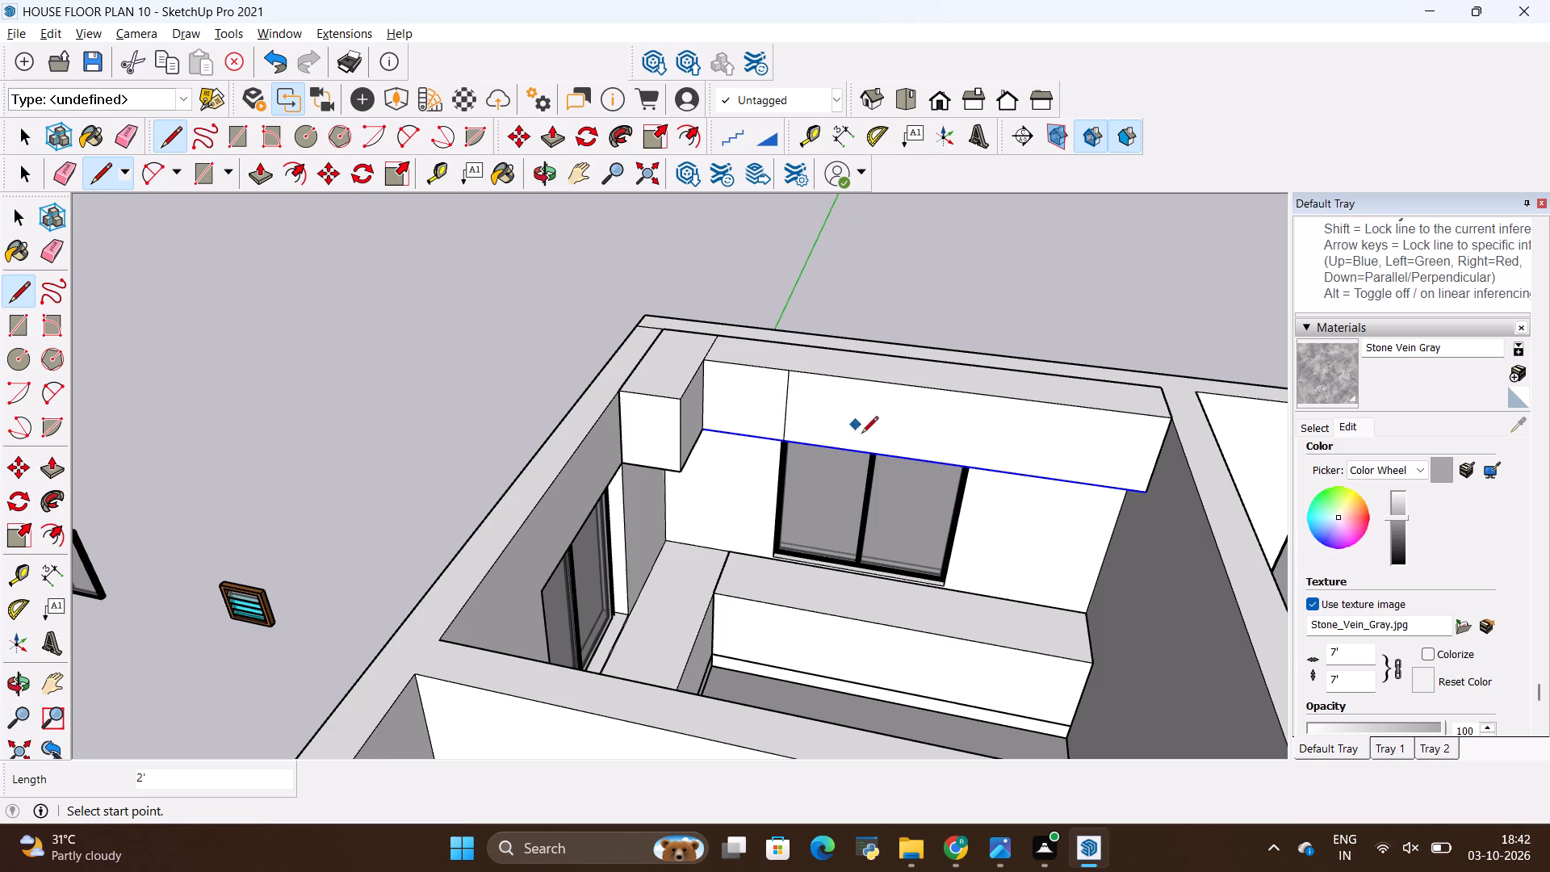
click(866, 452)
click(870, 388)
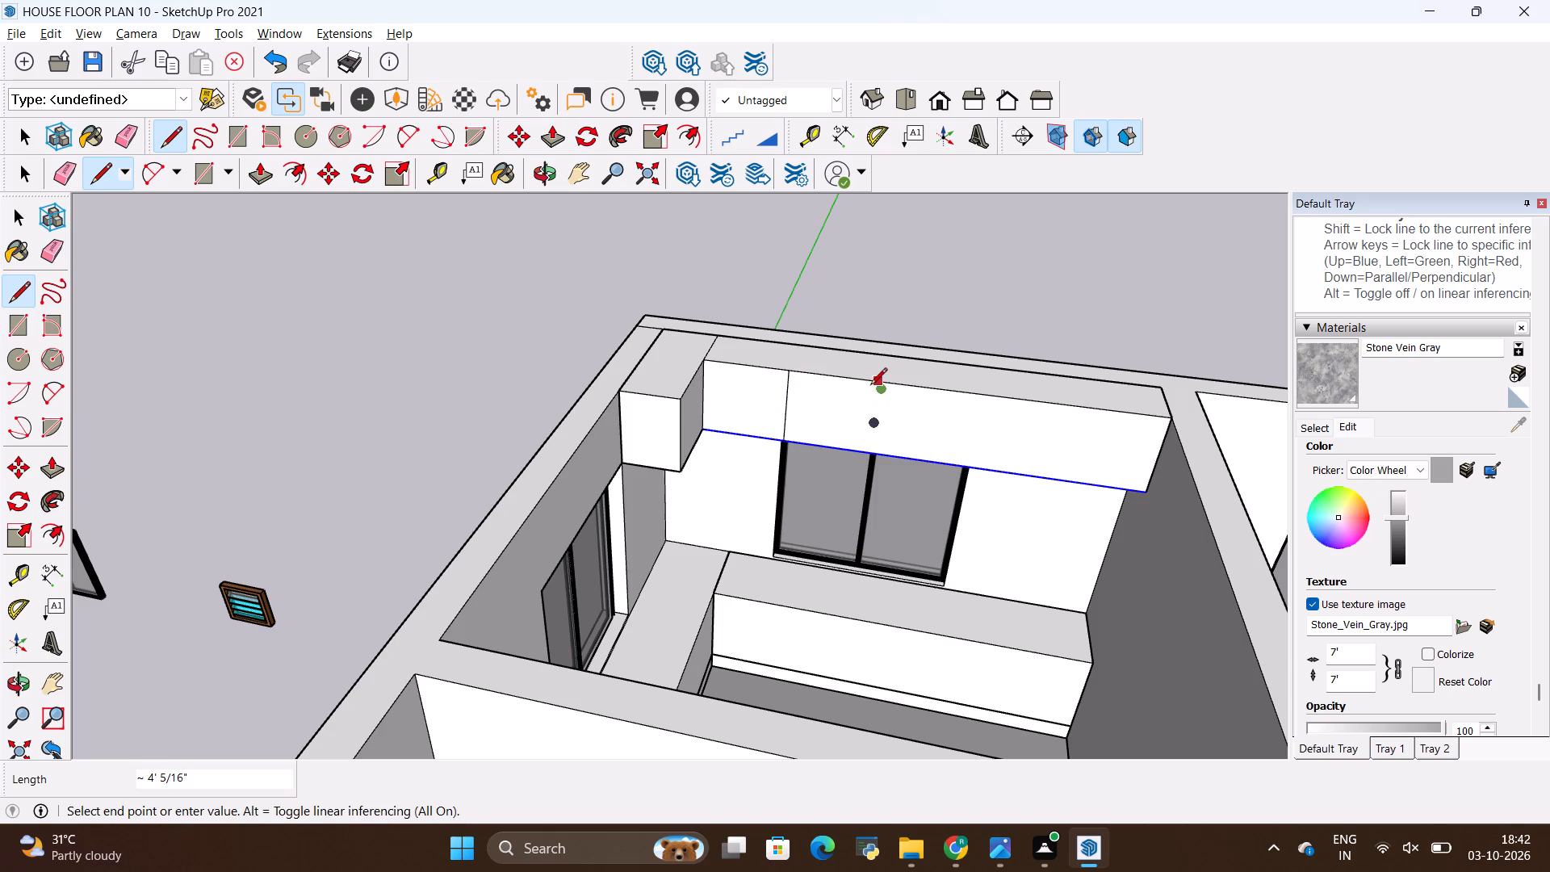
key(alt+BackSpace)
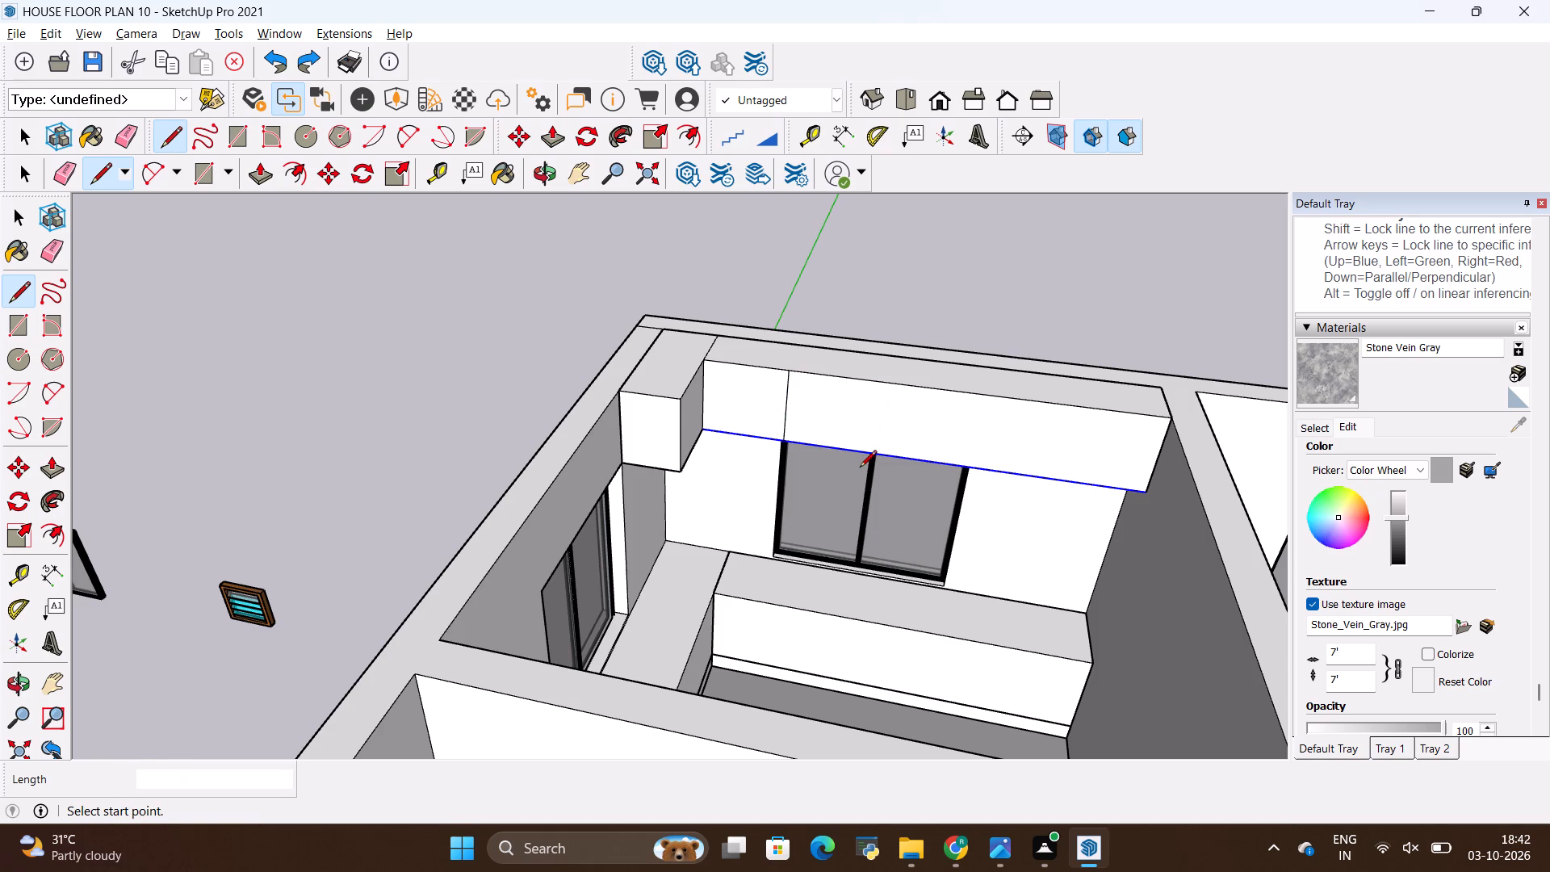
Draw 2' vertical lines up the long overhead block's front face from its second, third and fourth division points.
click(861, 453)
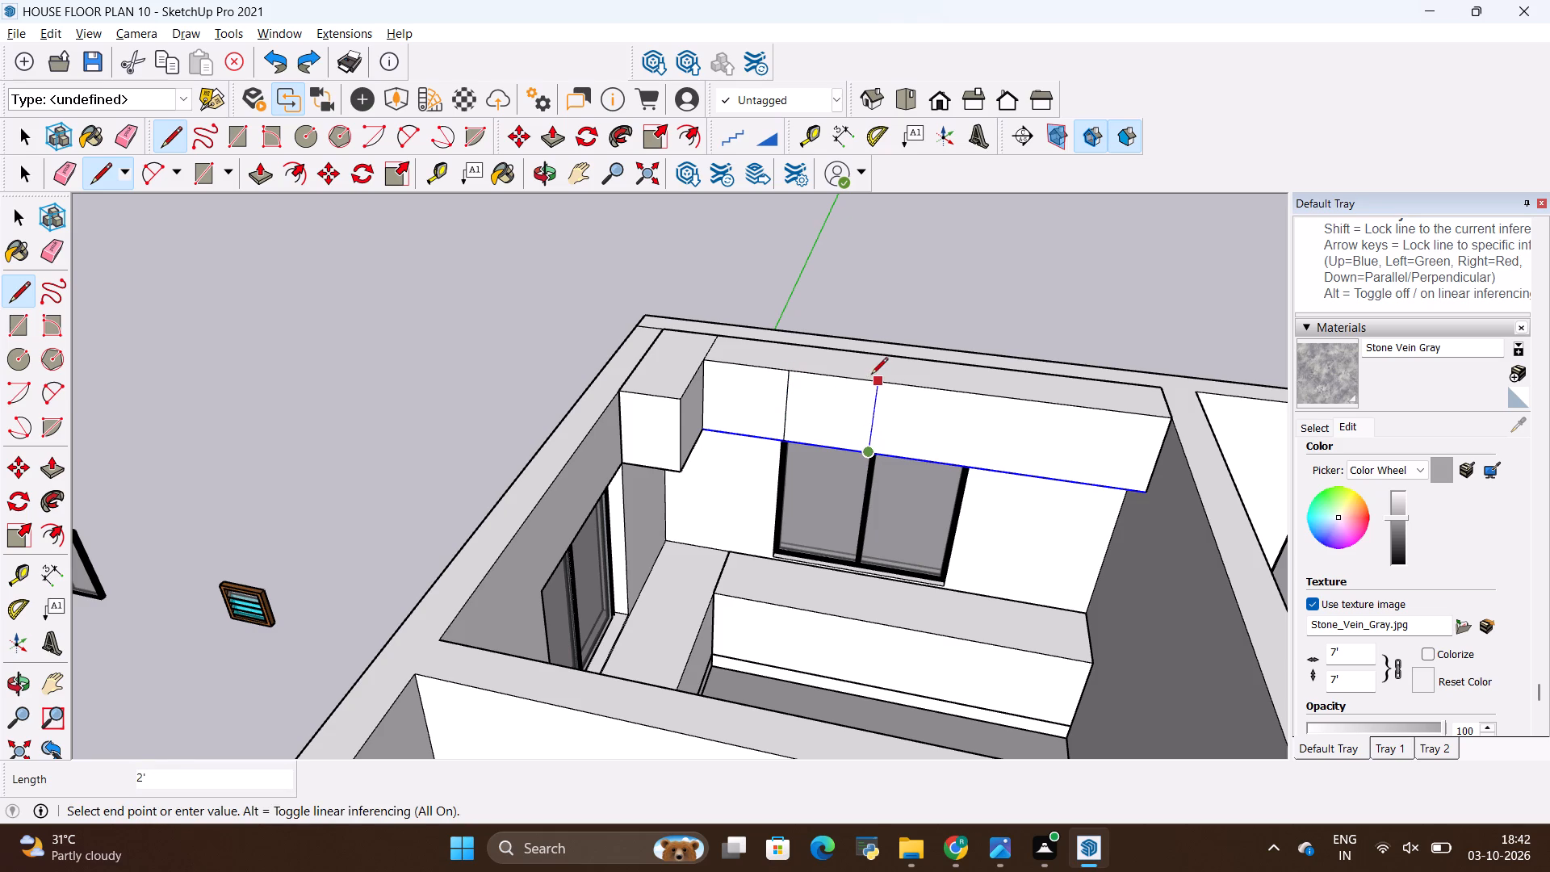
click(874, 379)
click(964, 462)
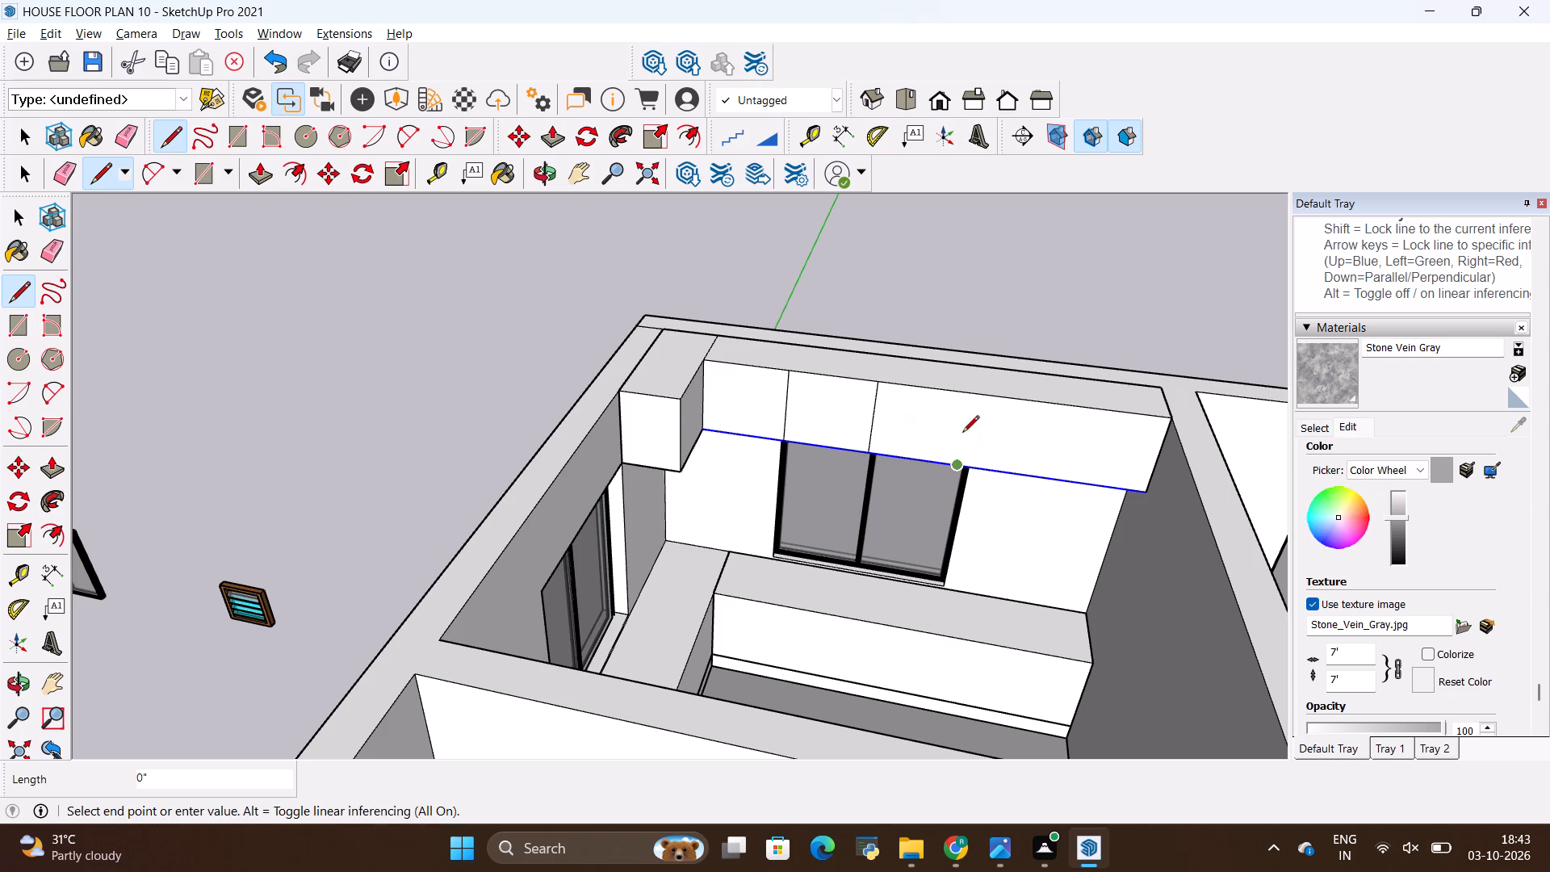
click(966, 395)
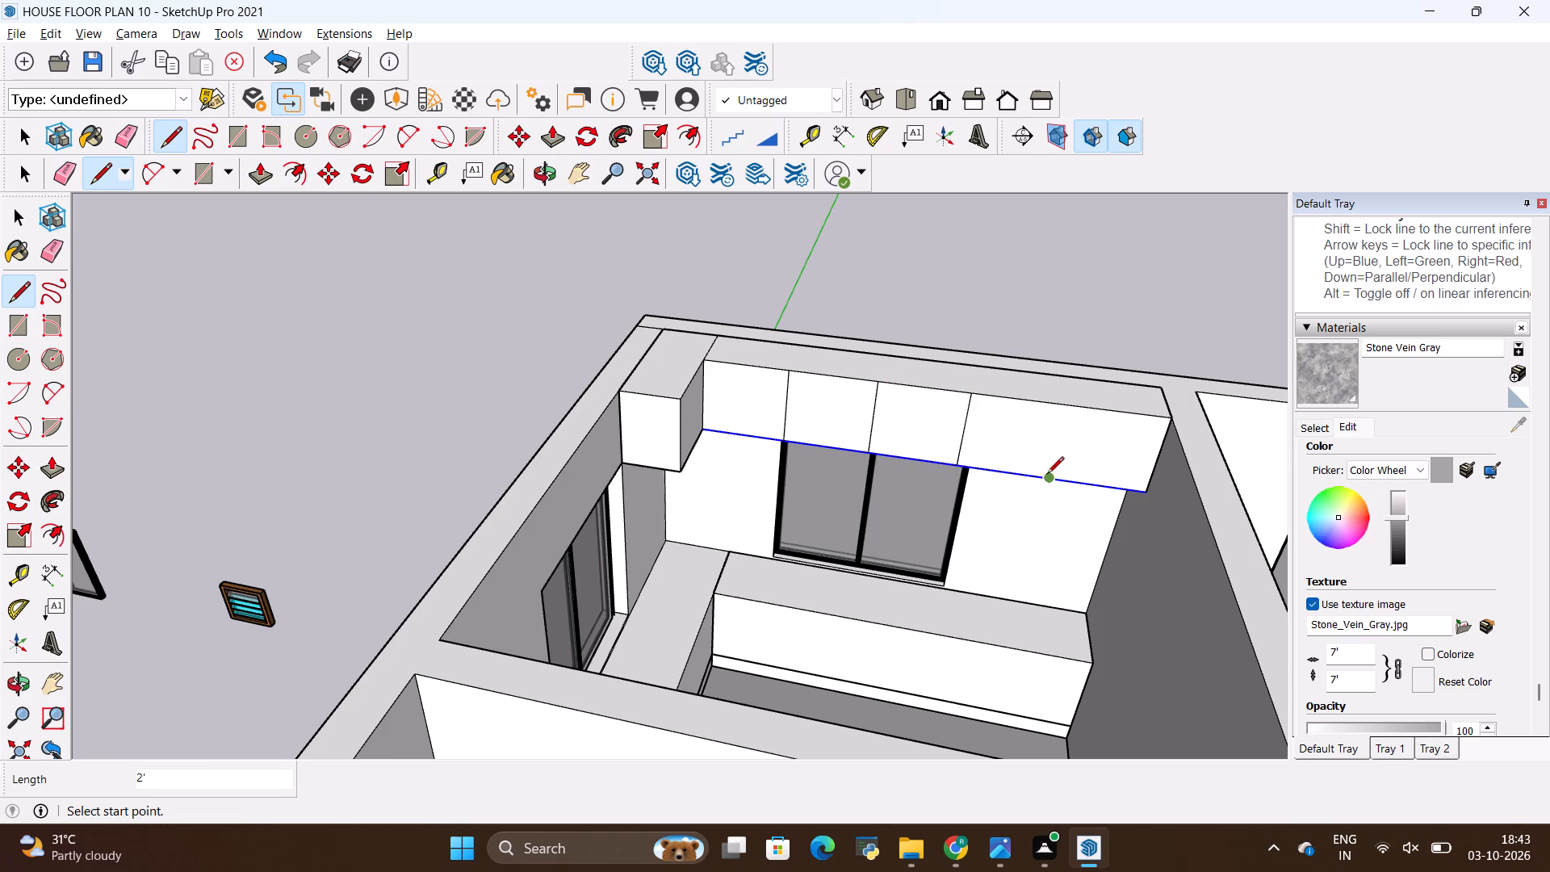
click(1043, 475)
click(1066, 411)
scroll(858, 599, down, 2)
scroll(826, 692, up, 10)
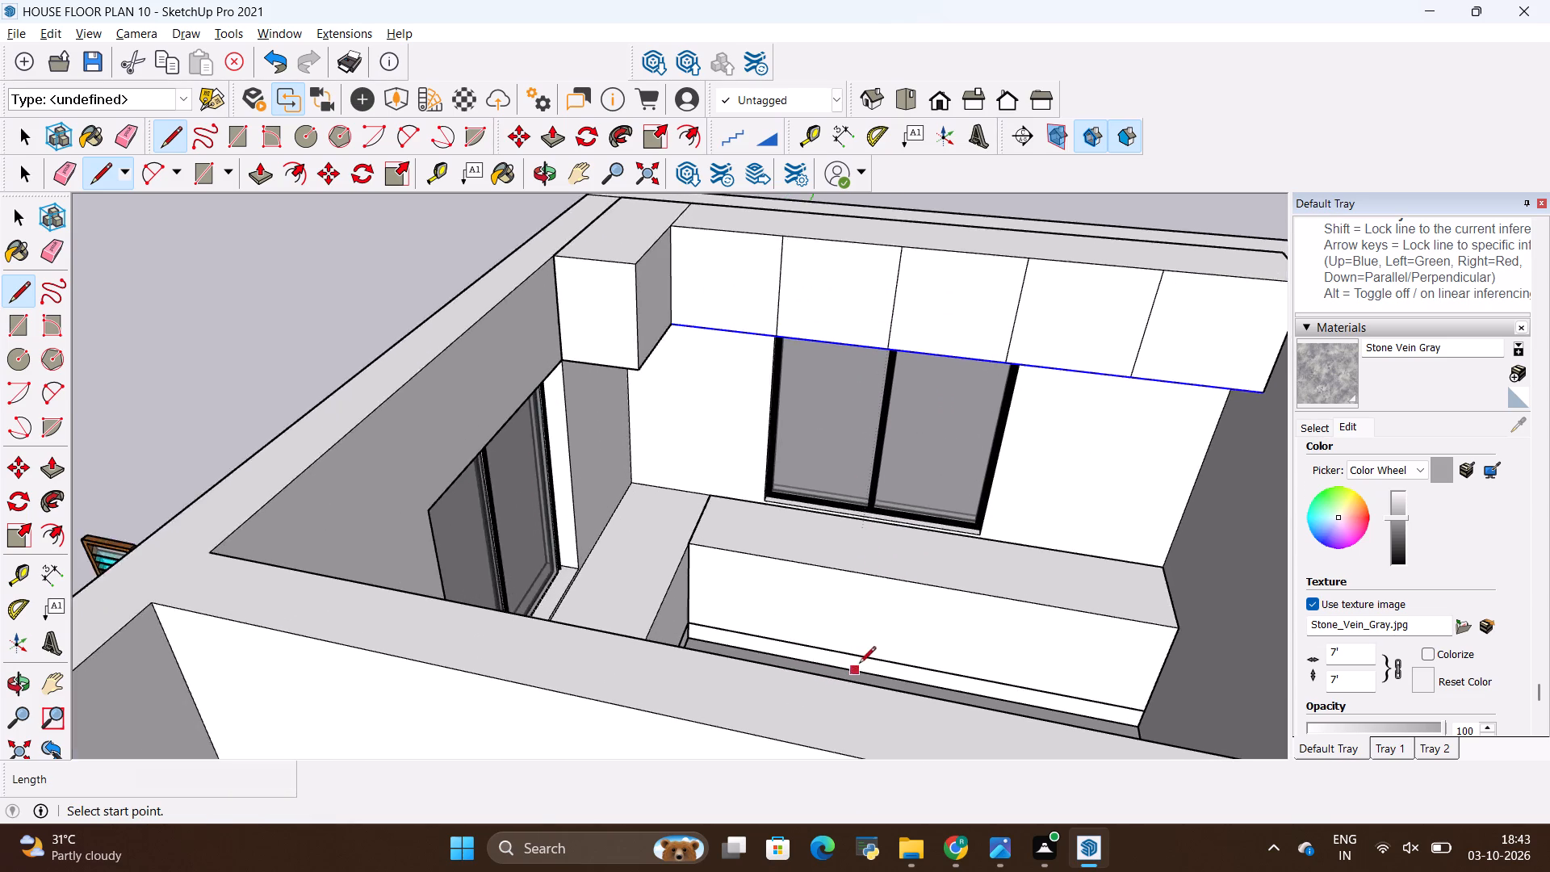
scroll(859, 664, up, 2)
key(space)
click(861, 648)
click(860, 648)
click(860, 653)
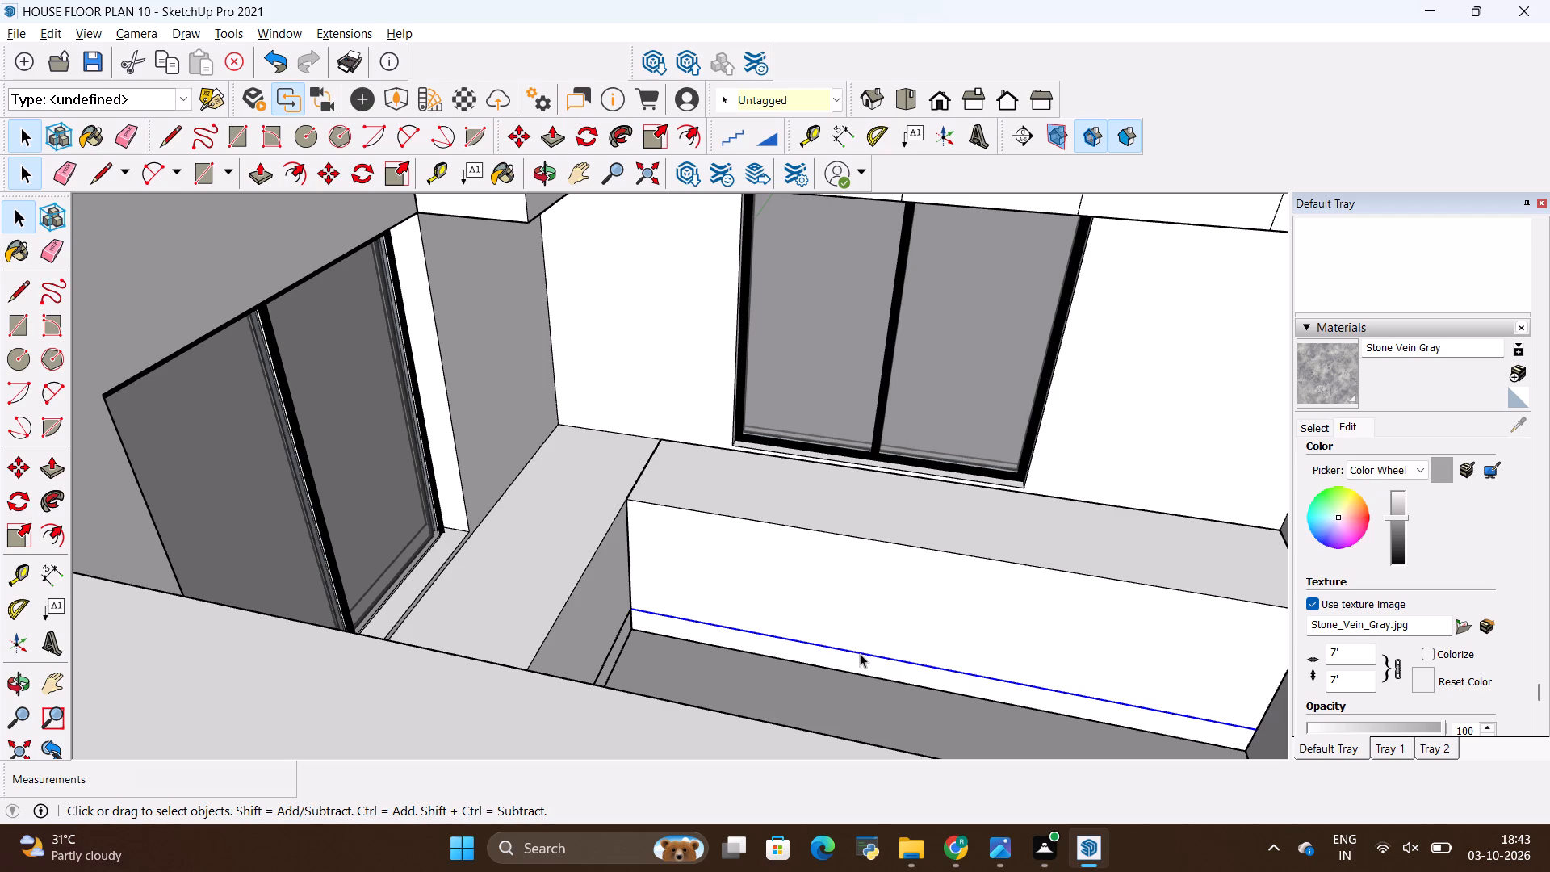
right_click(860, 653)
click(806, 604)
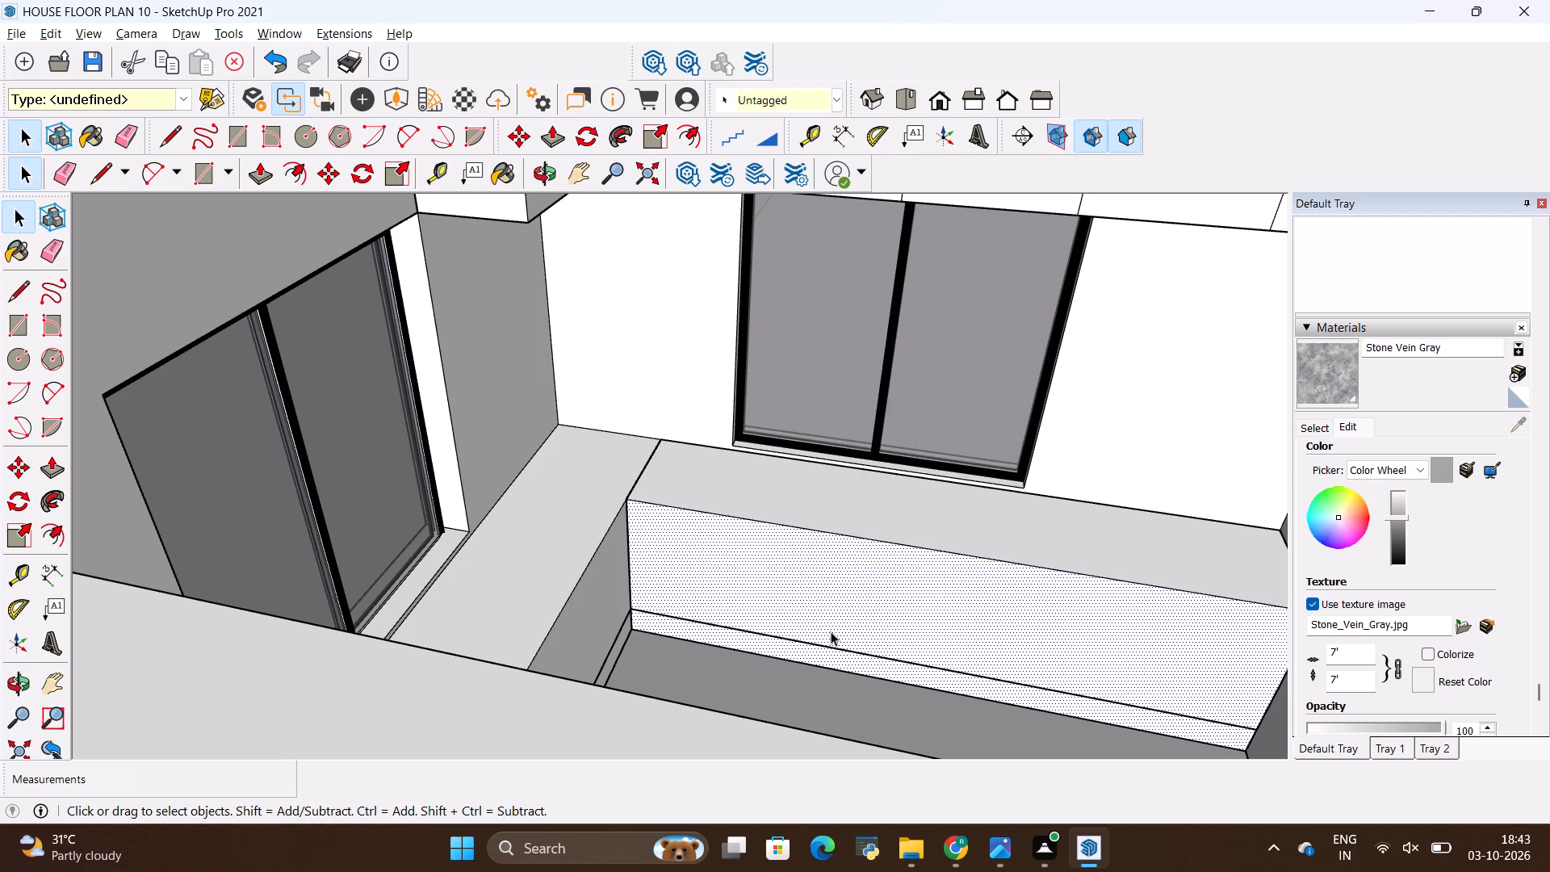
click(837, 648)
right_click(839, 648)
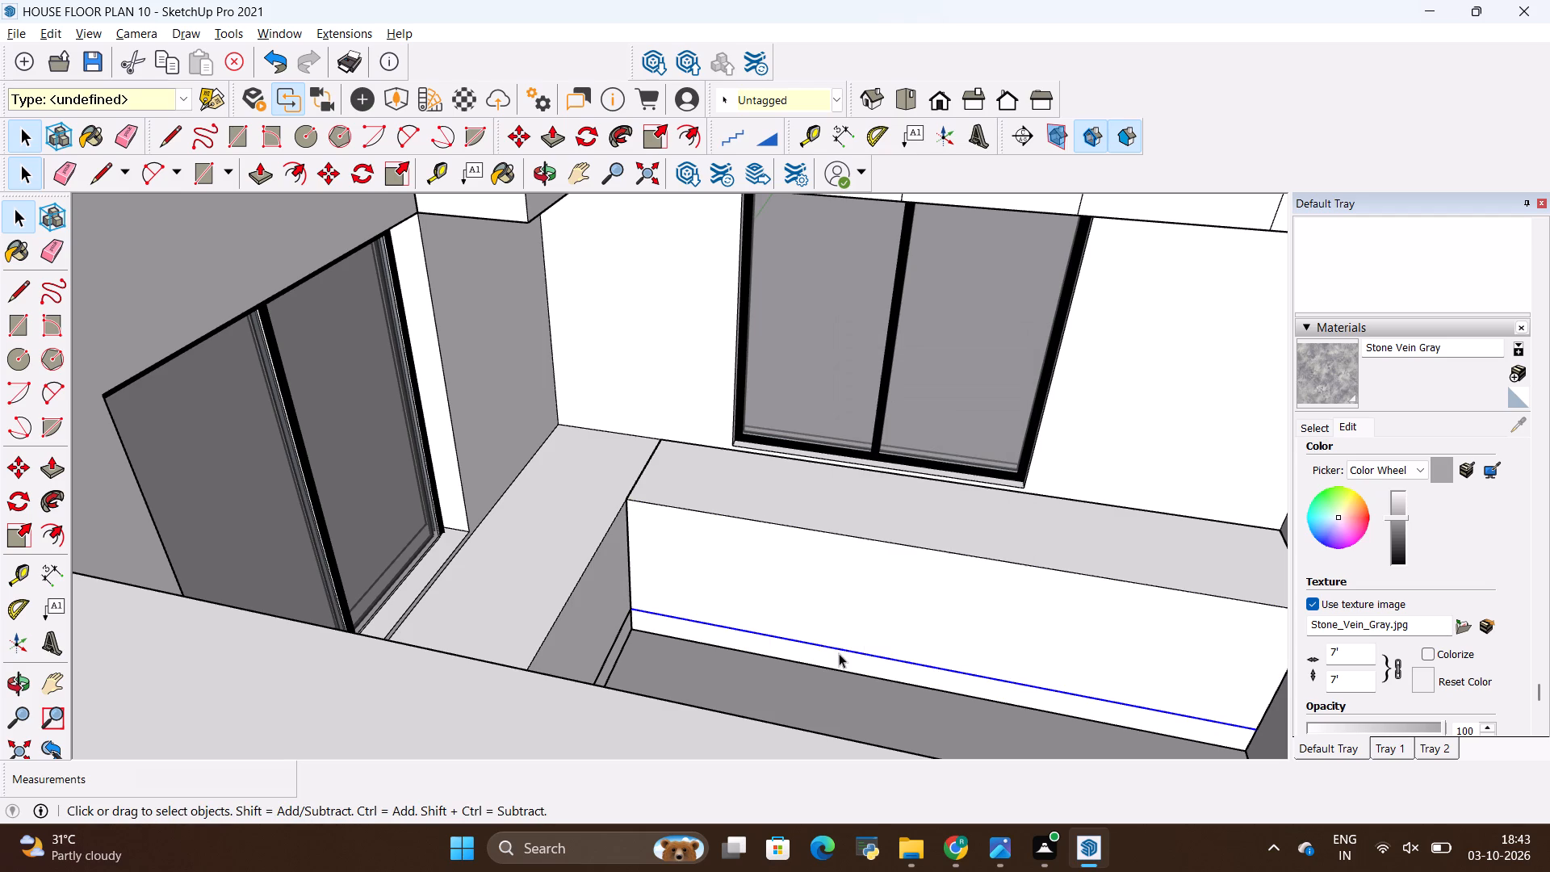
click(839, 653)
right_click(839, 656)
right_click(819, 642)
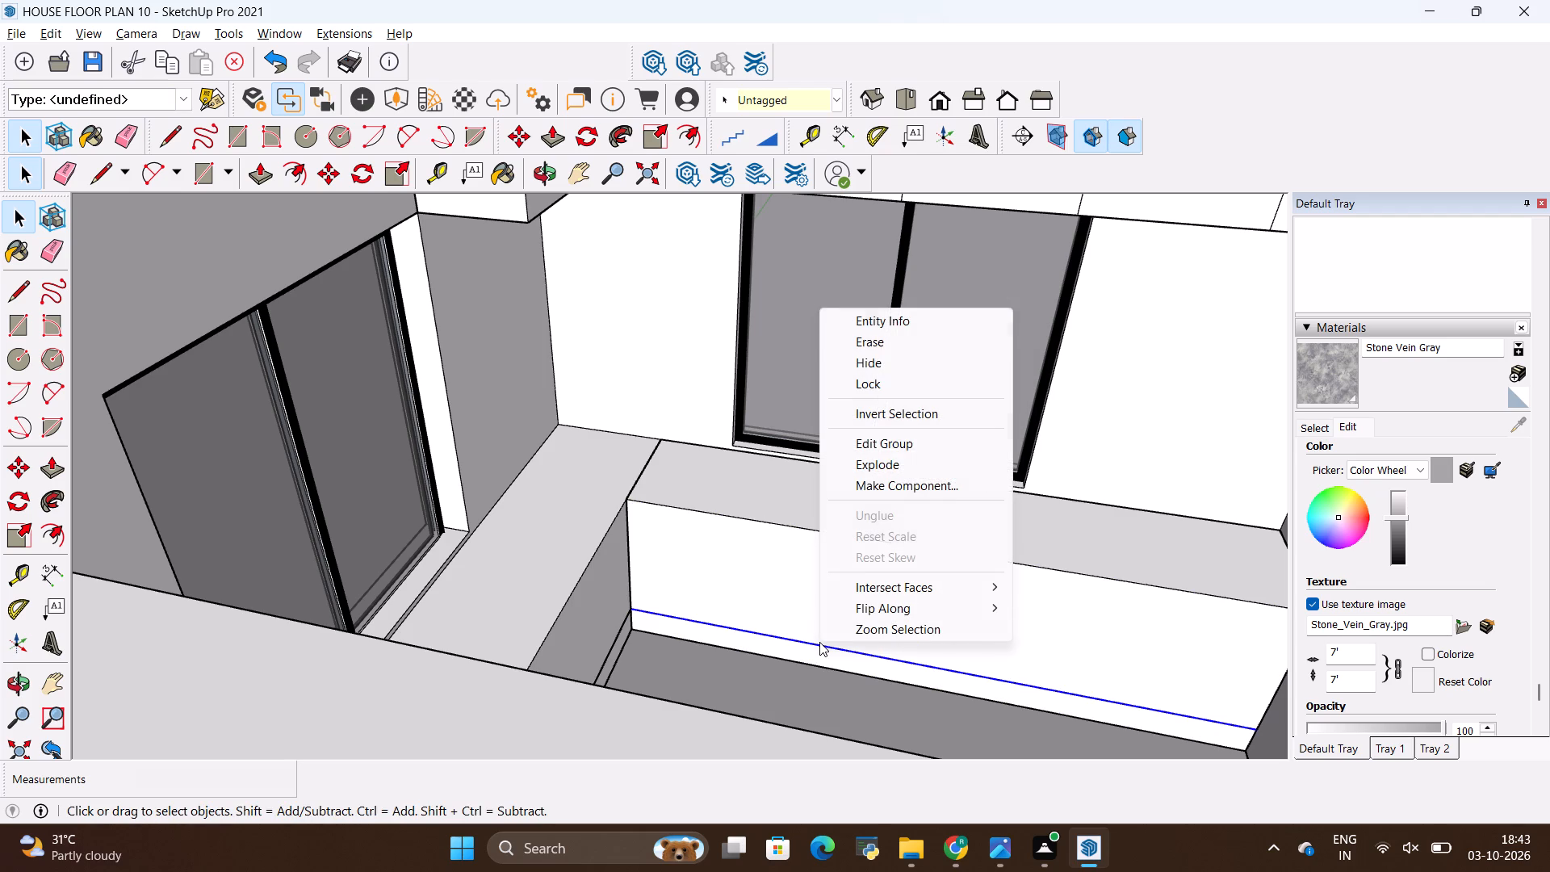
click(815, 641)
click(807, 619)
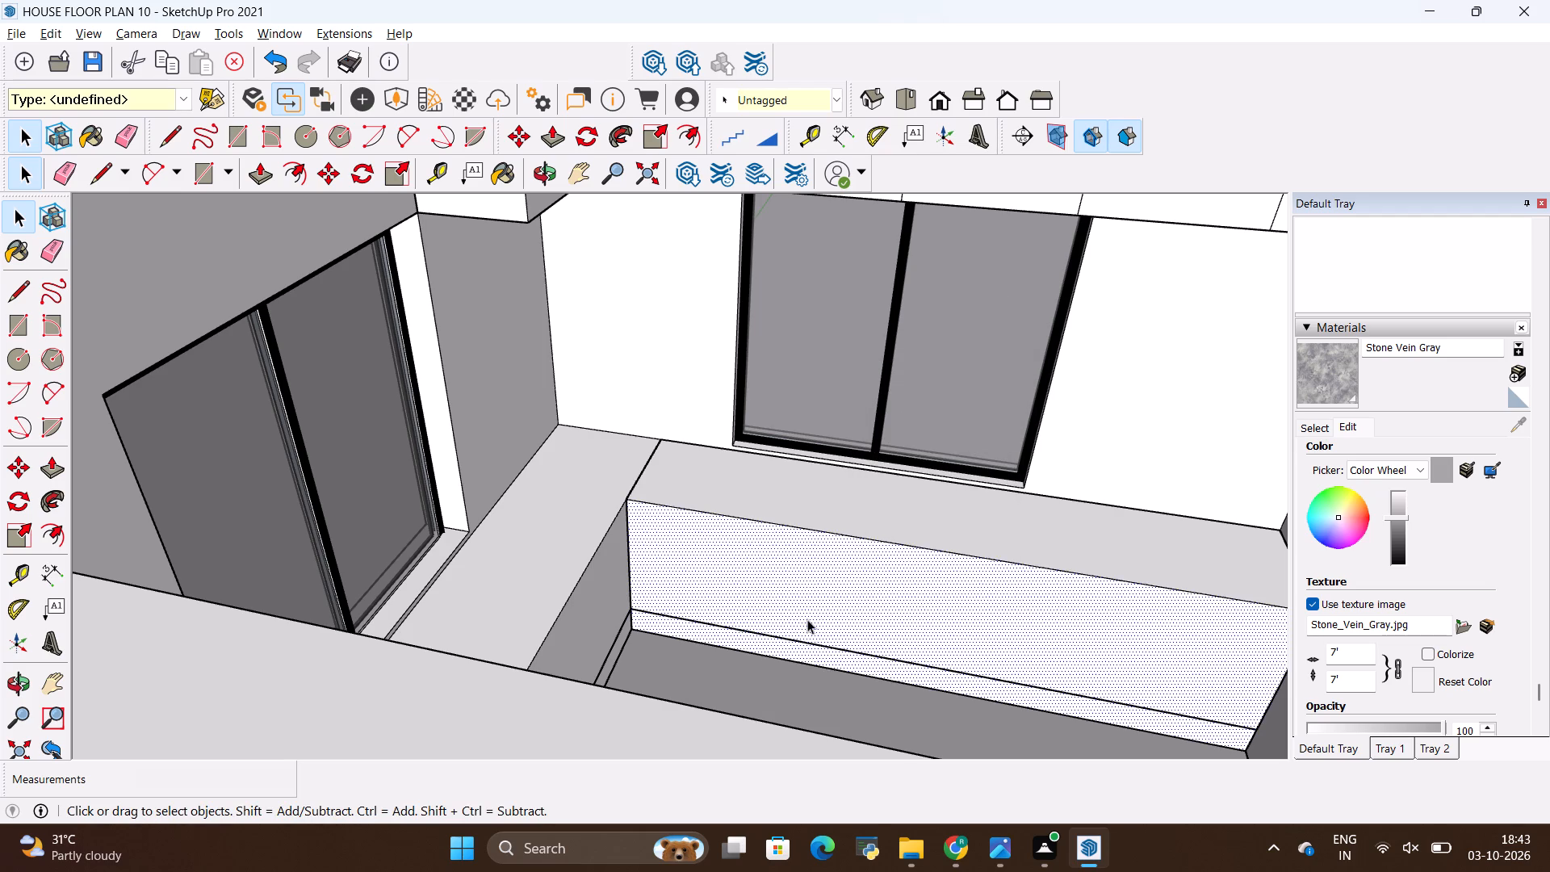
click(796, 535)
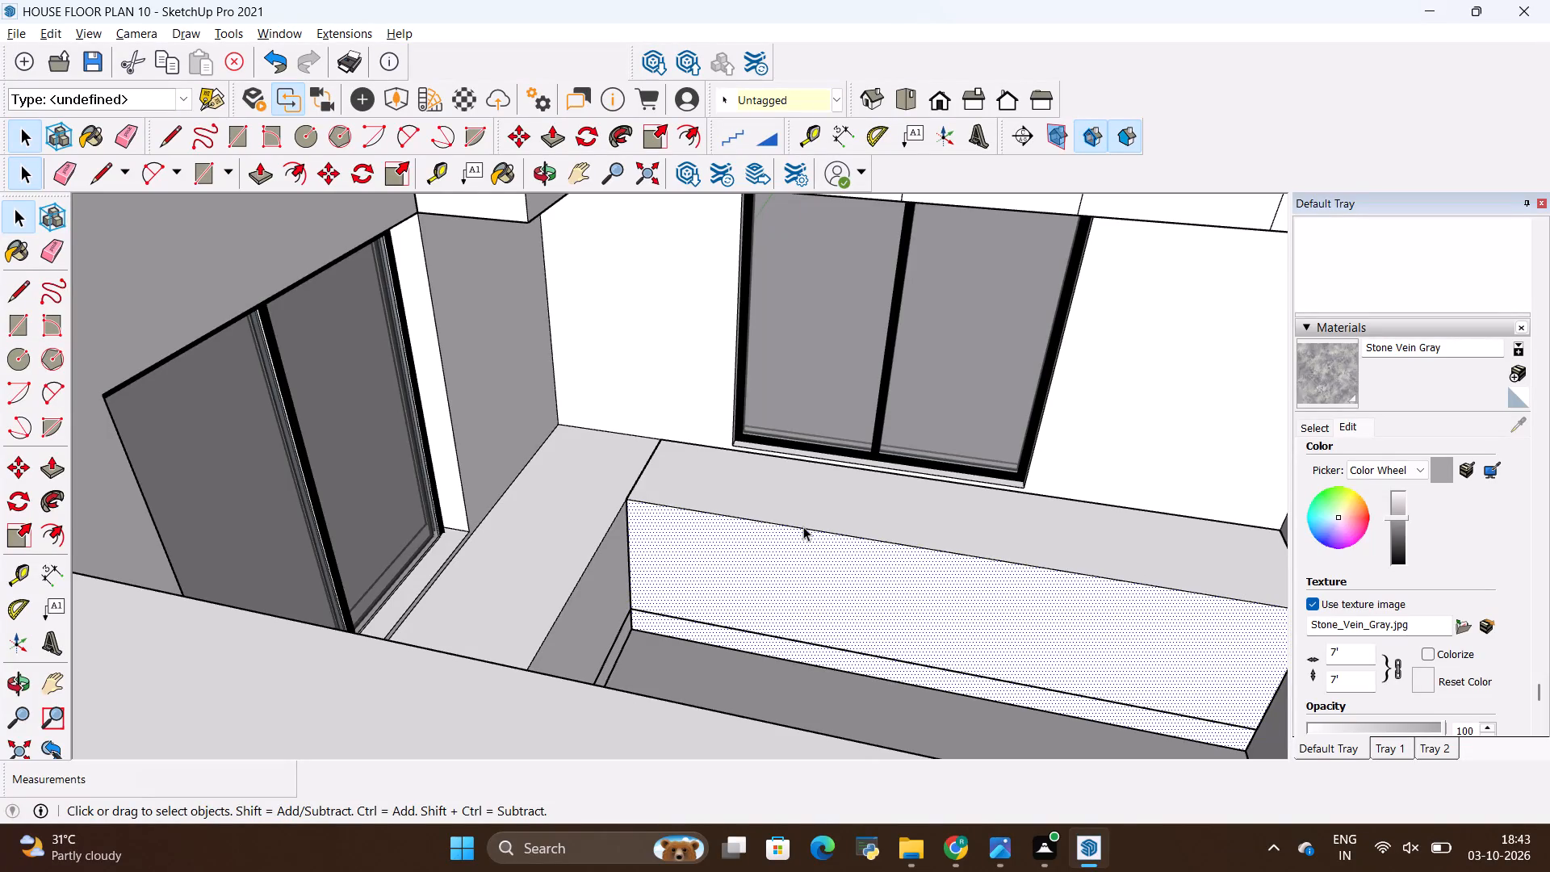
Divide the top front edge of the long base counter below the window into 5 segments.
click(803, 526)
right_click(803, 526)
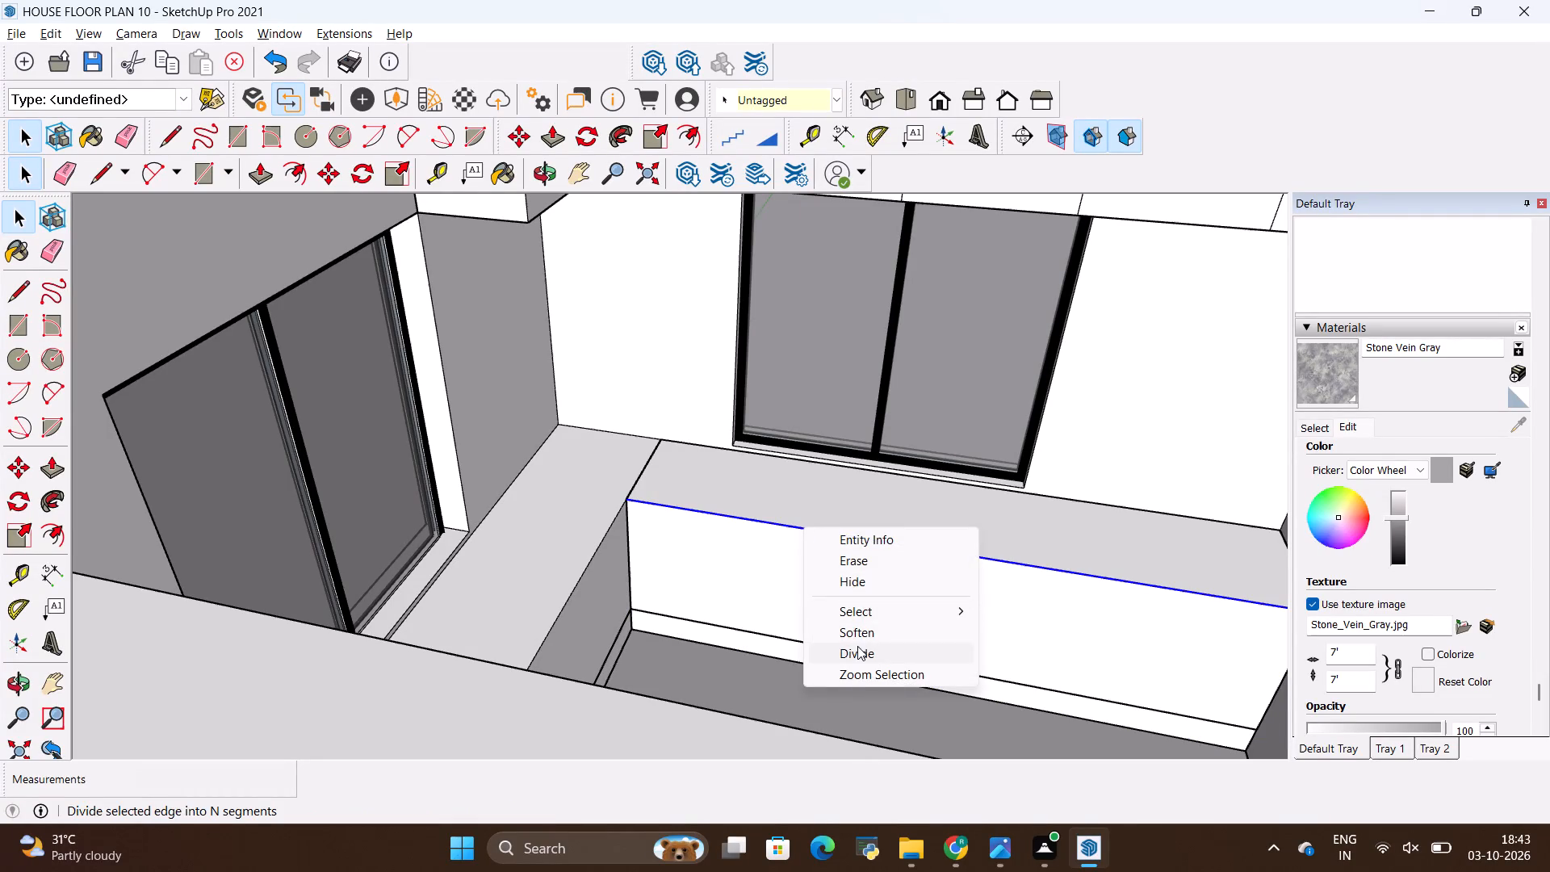
click(857, 646)
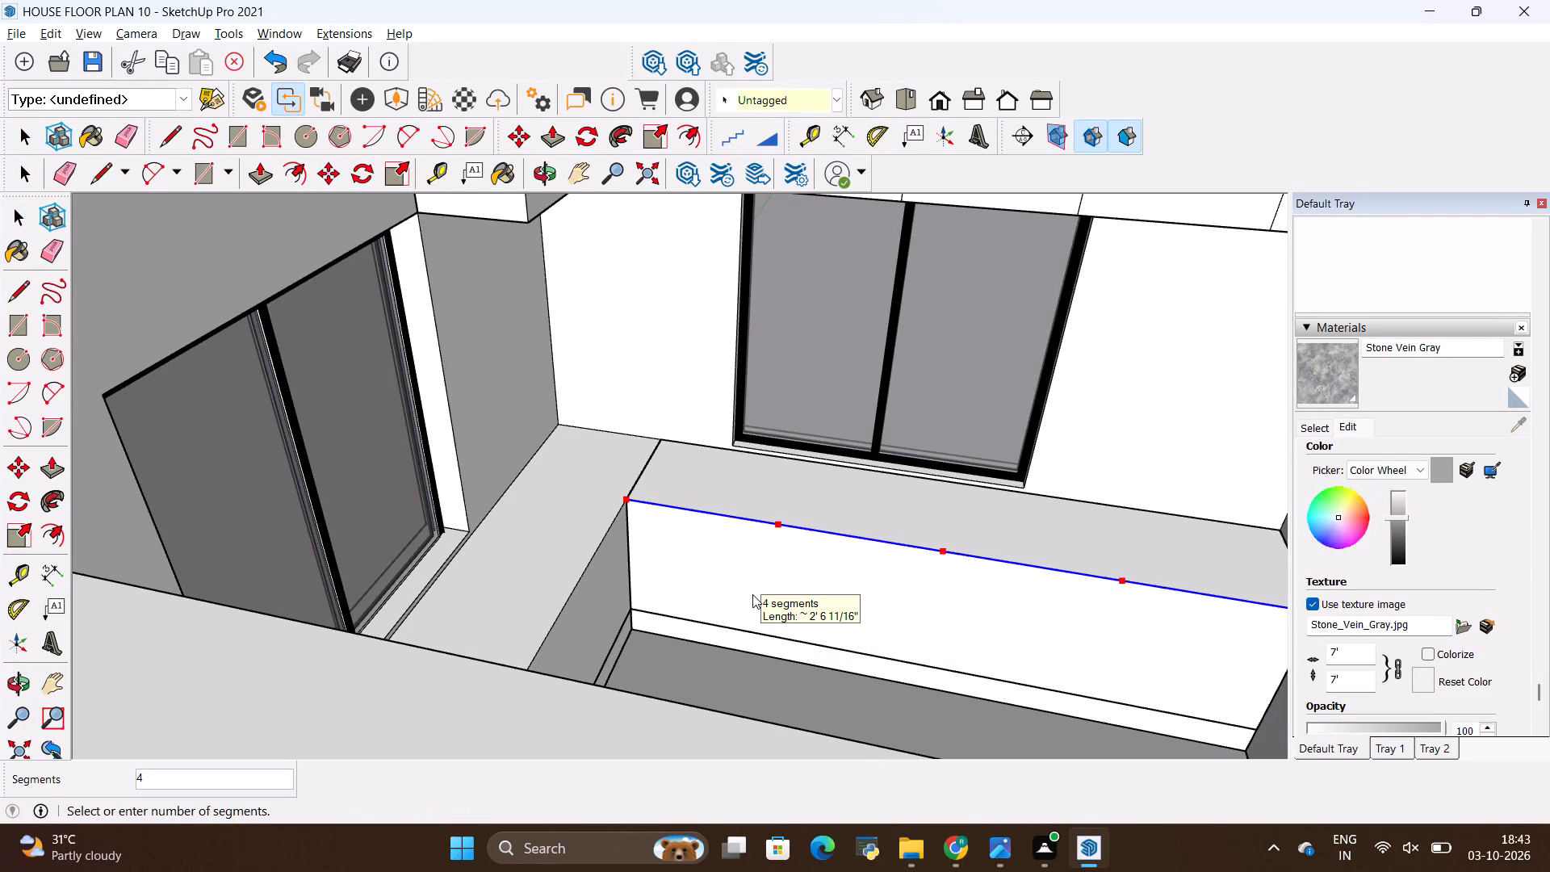
scroll(752, 594, down, 3)
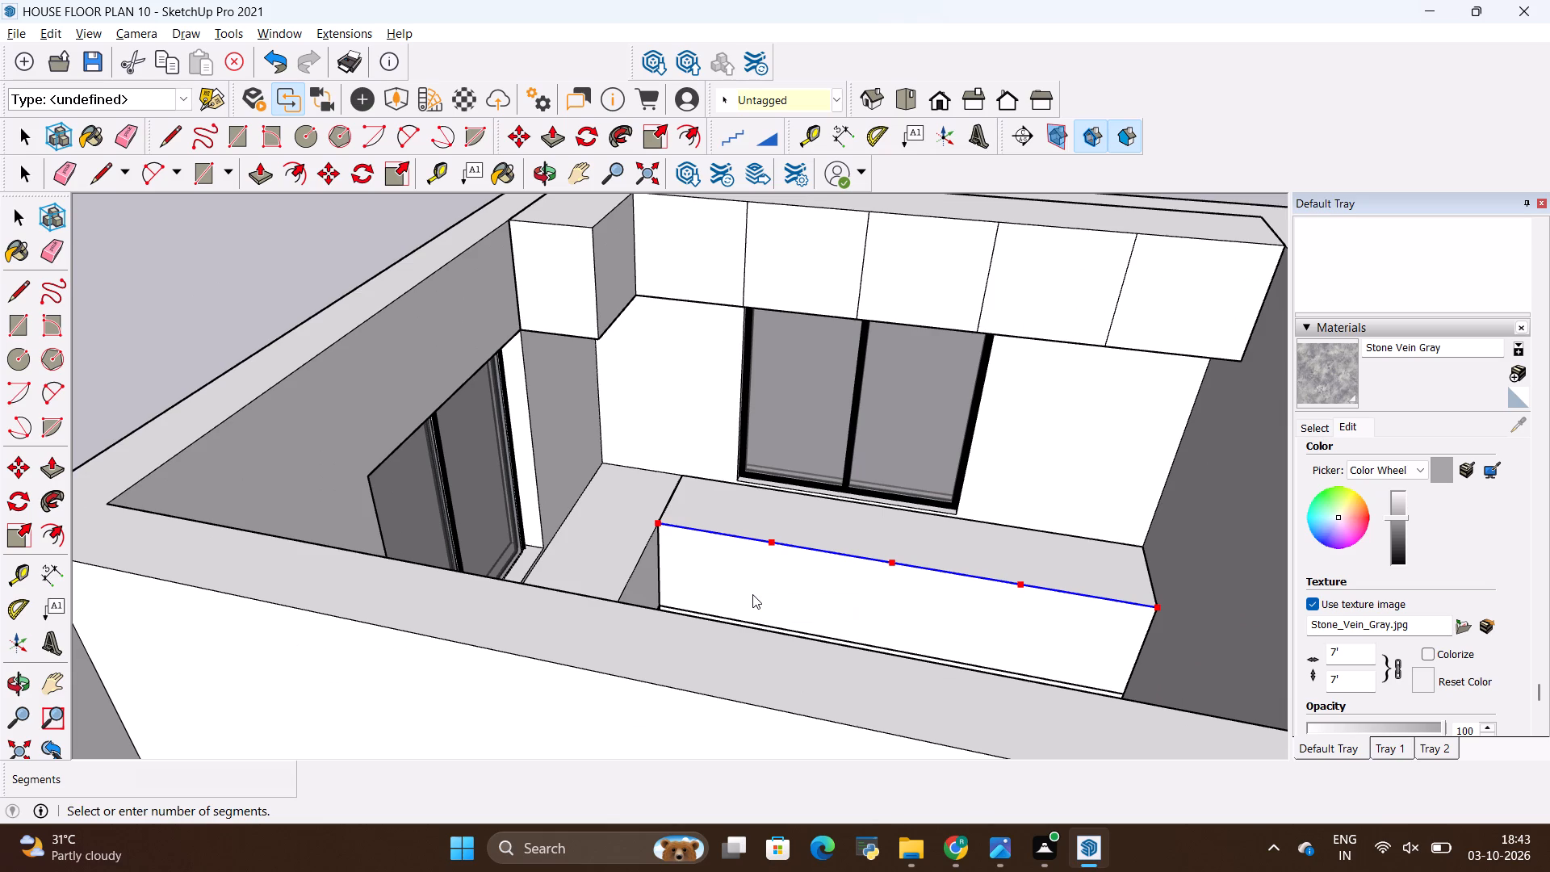
scroll(752, 594, down, 4)
middle_drag(752, 594, 794, 686)
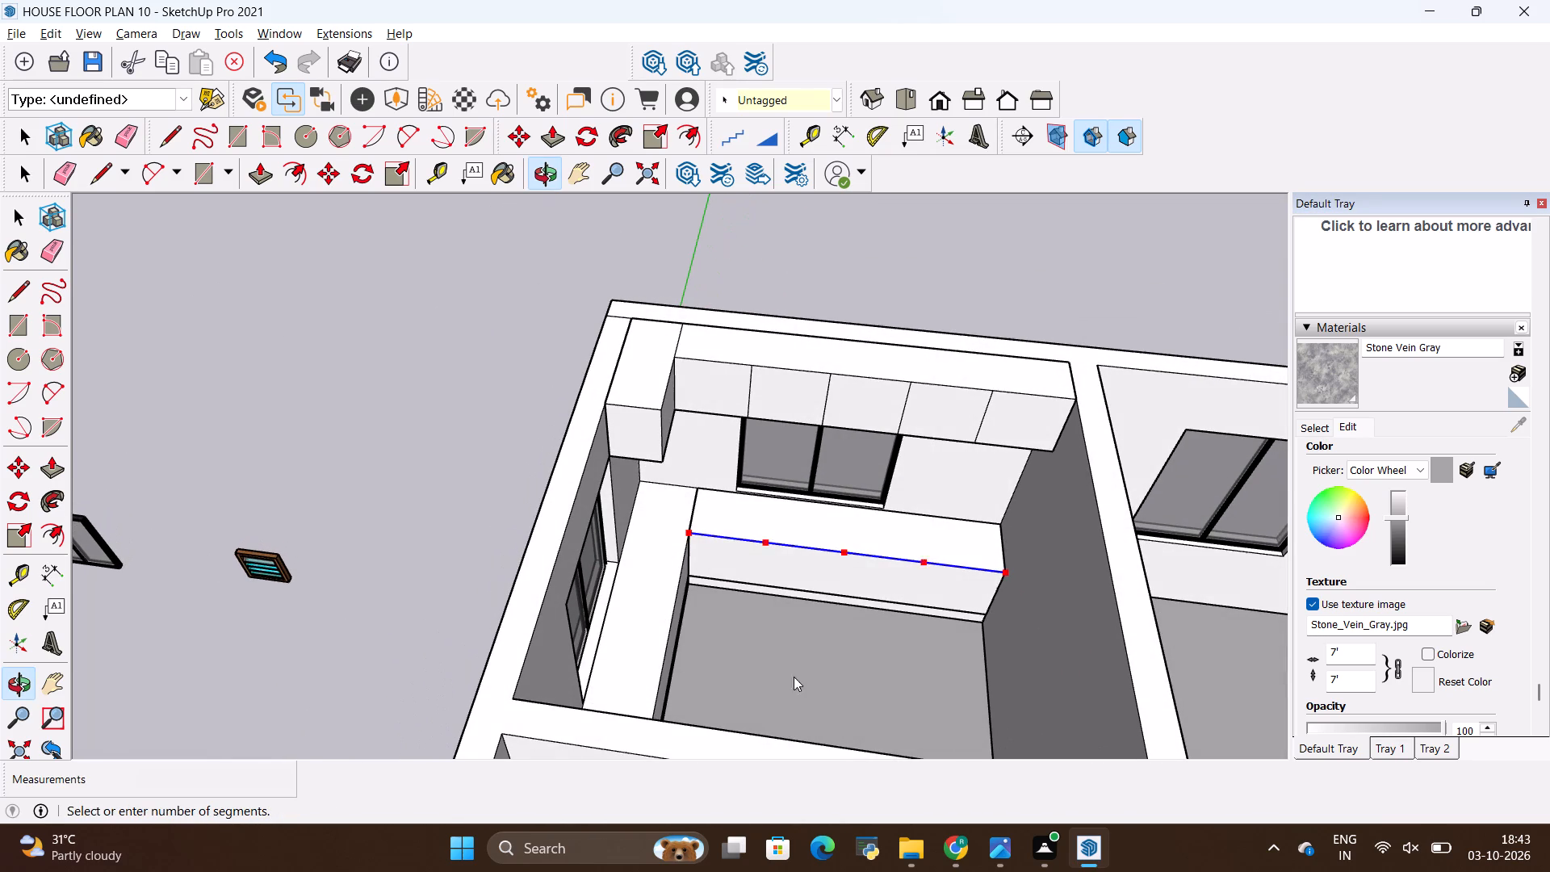
click(744, 605)
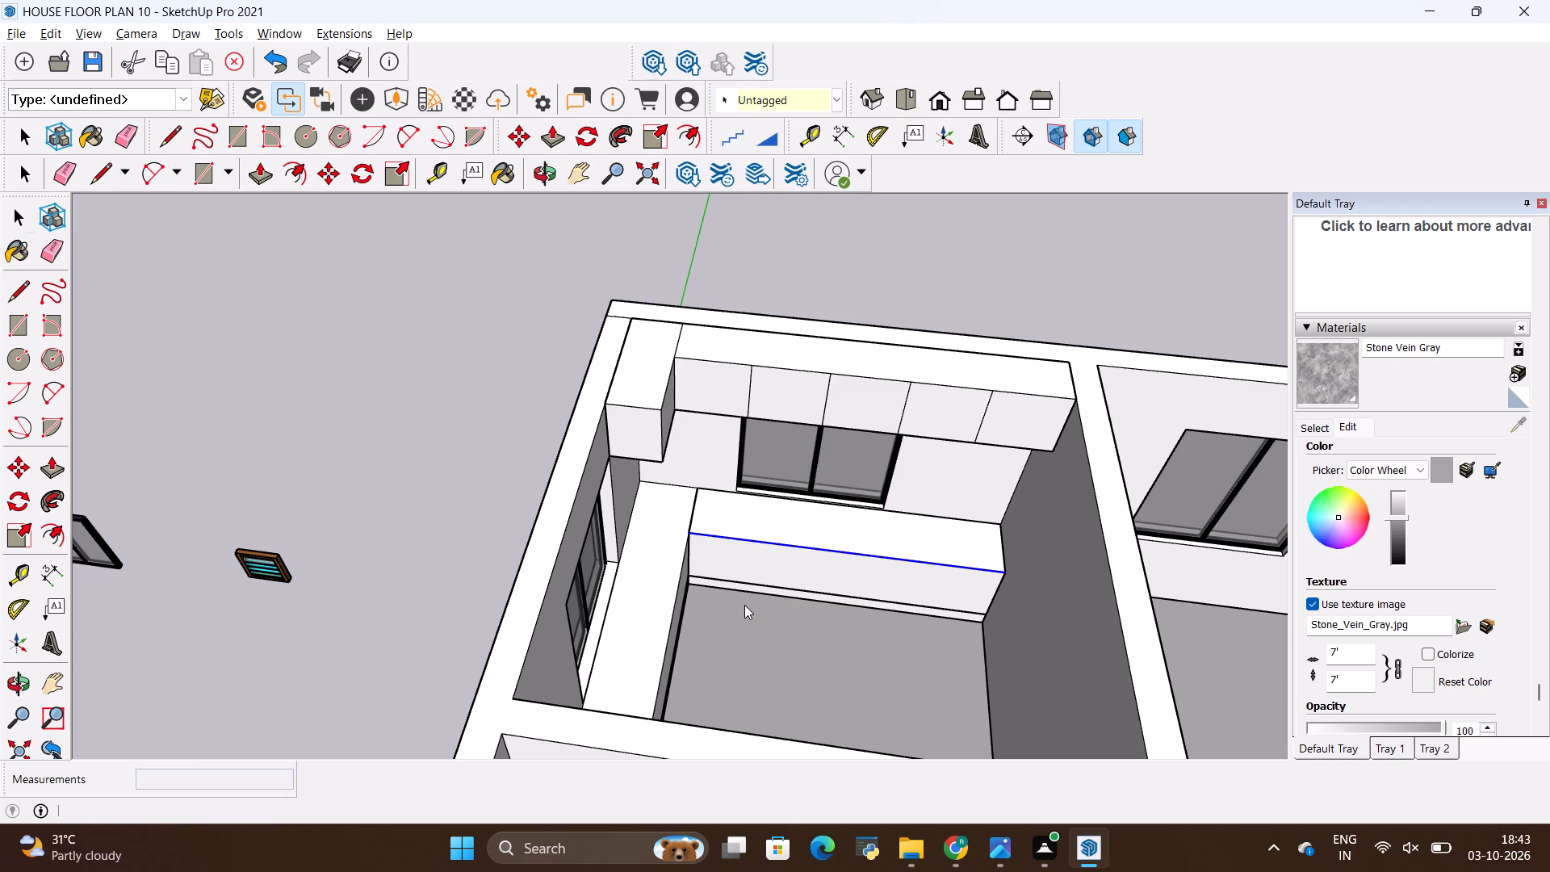
Draw 2' 4 15/16" vertical lines down the long base counter's front to the kickboard line from its first three division points.
key(l)
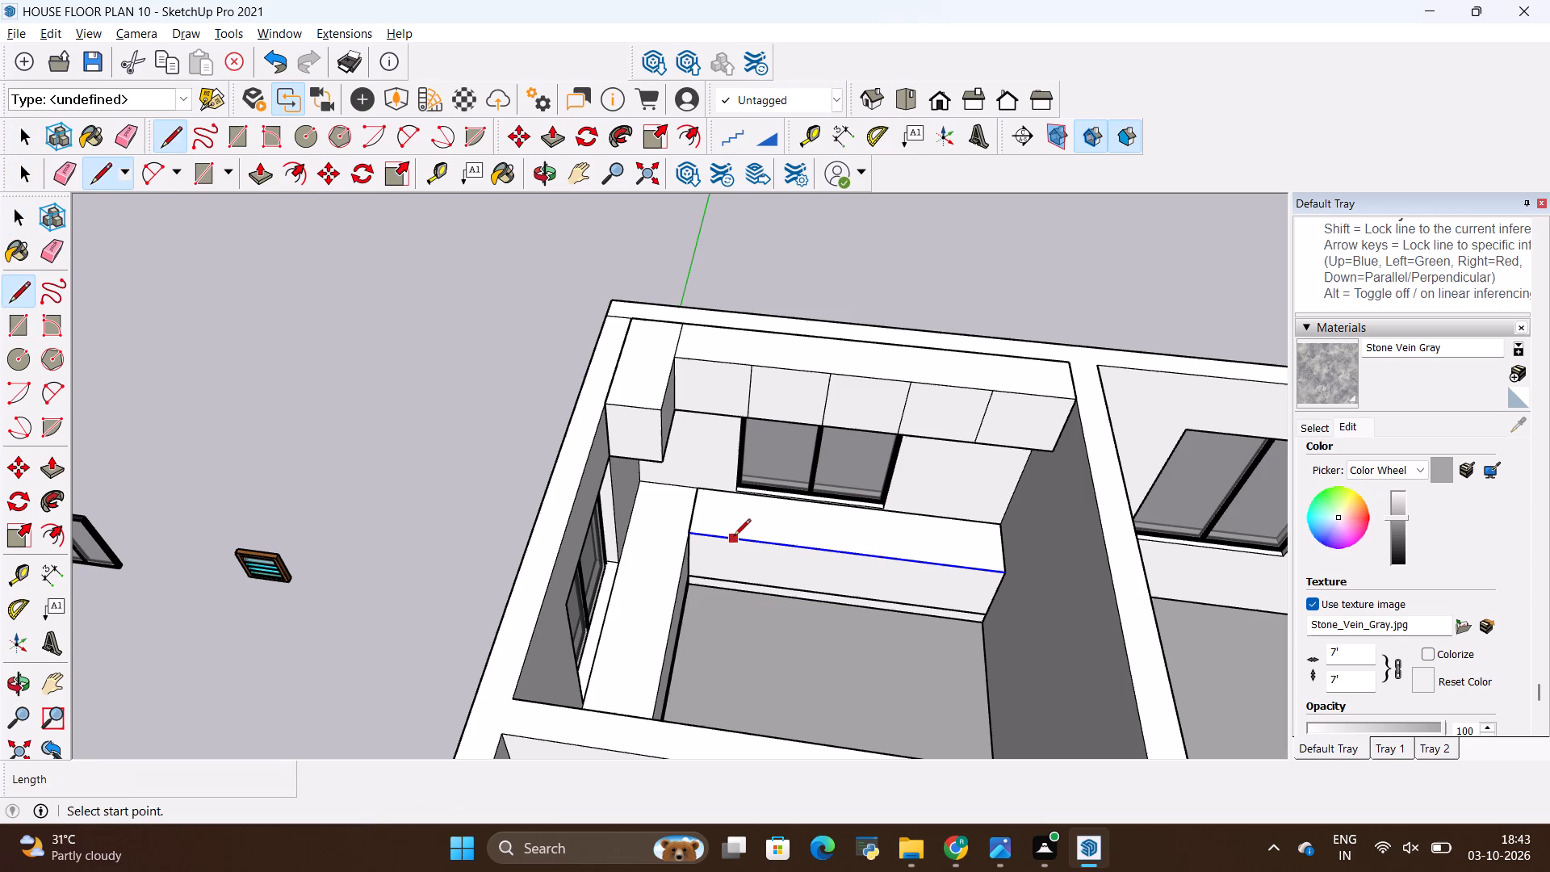
click(751, 544)
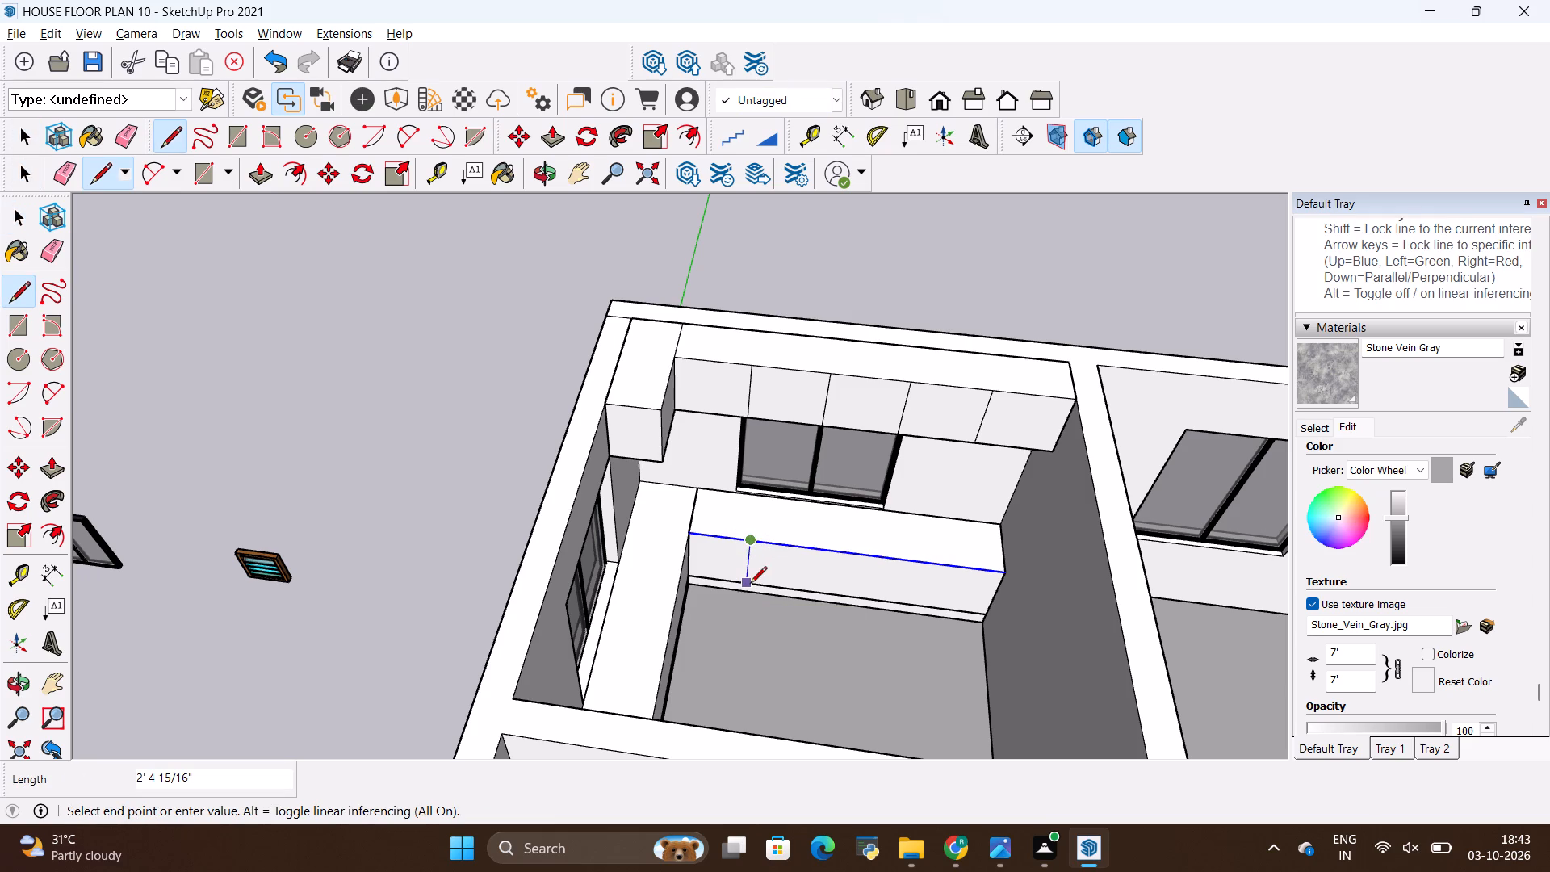
click(750, 585)
key(Escape)
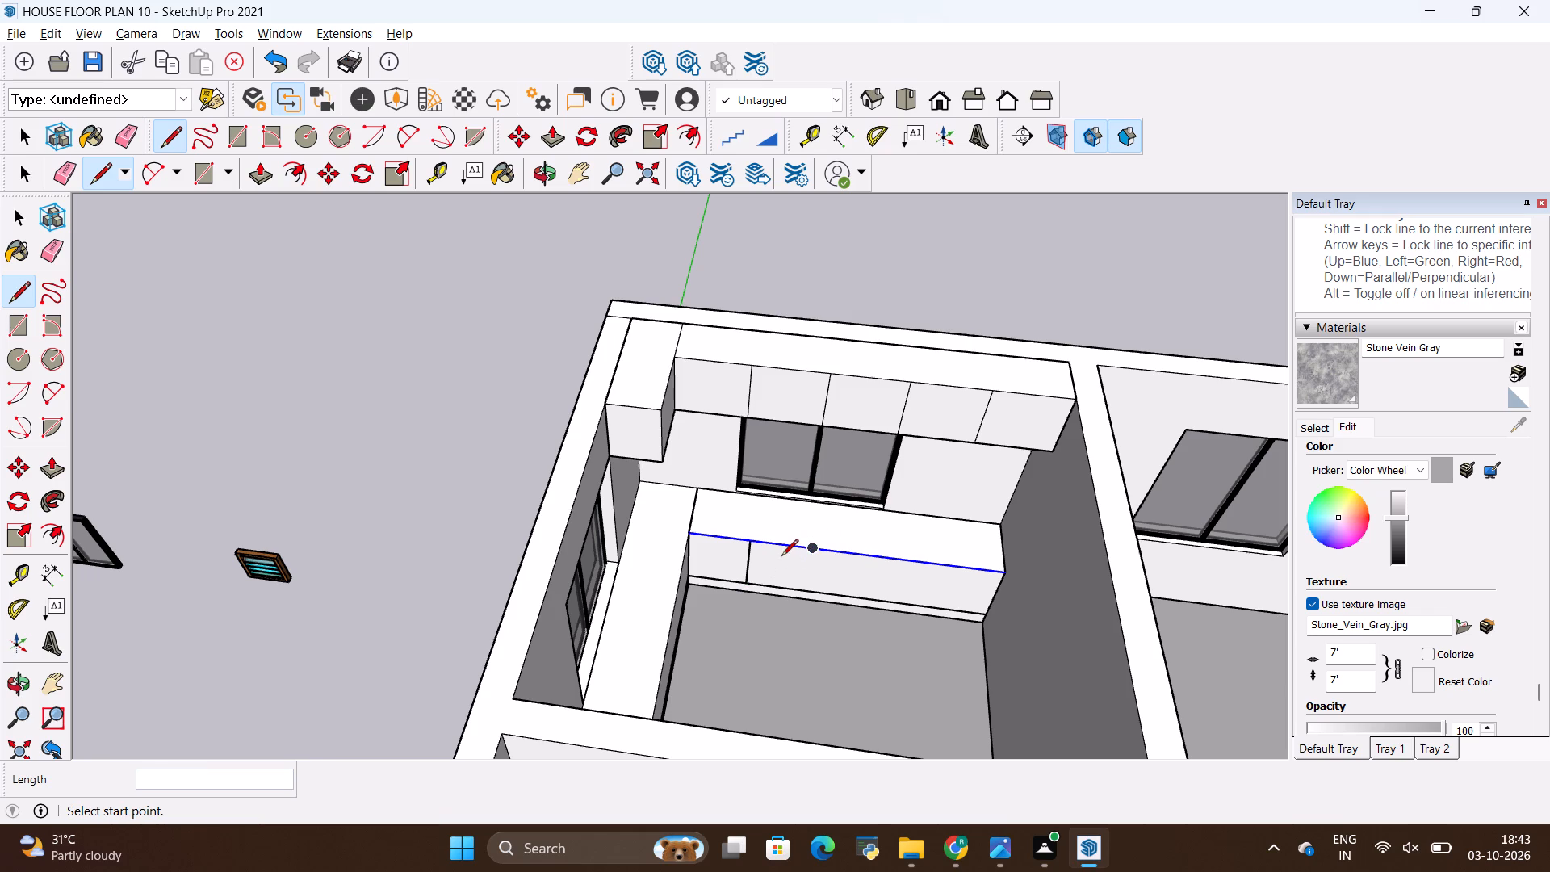
click(808, 553)
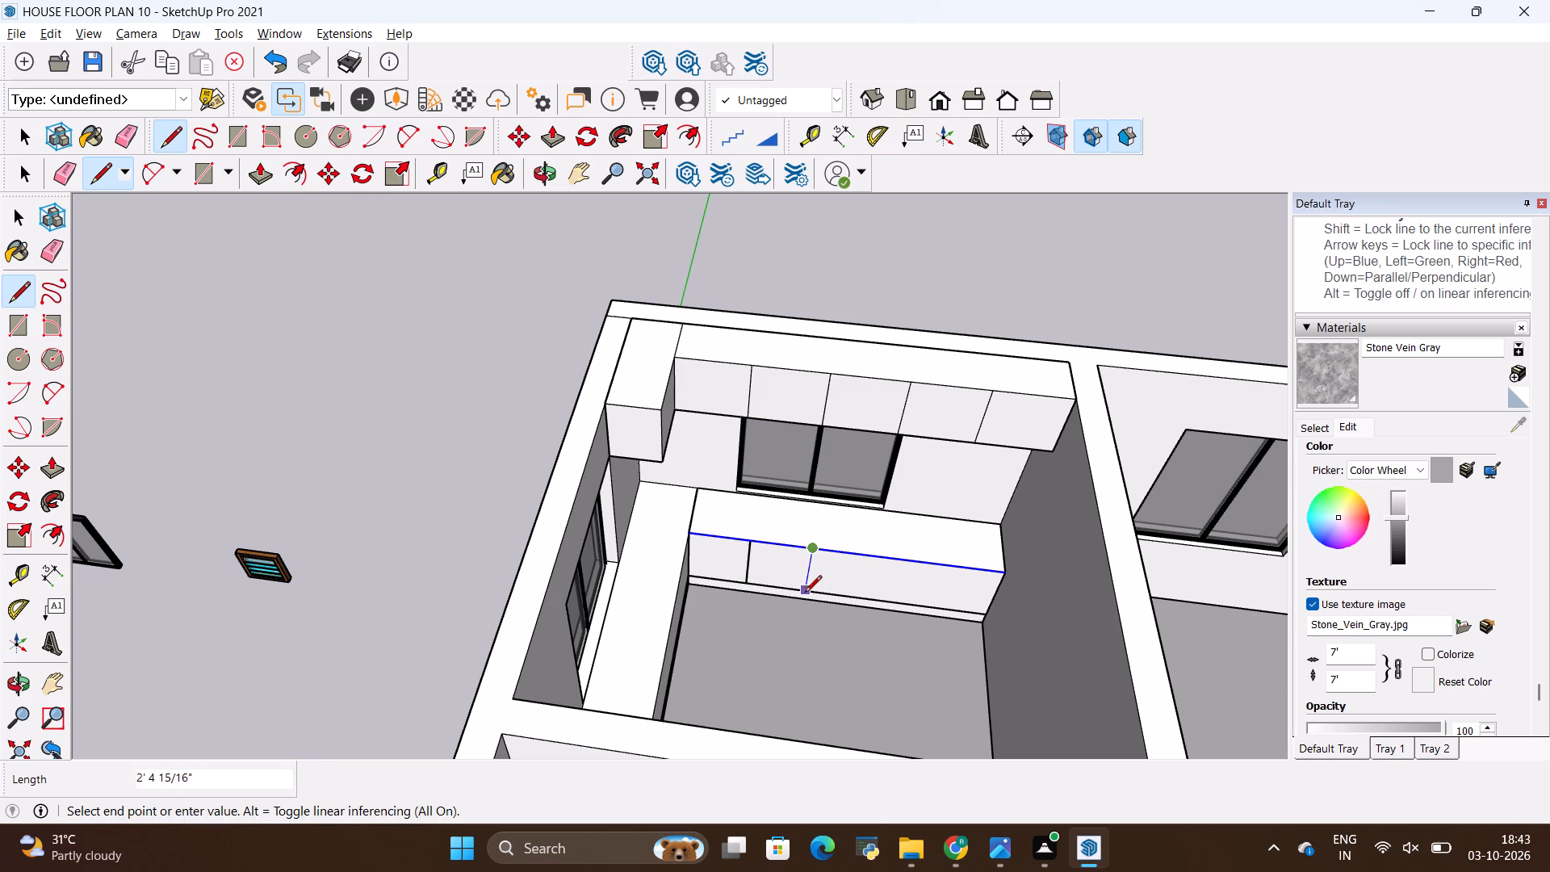
click(805, 593)
key(Escape)
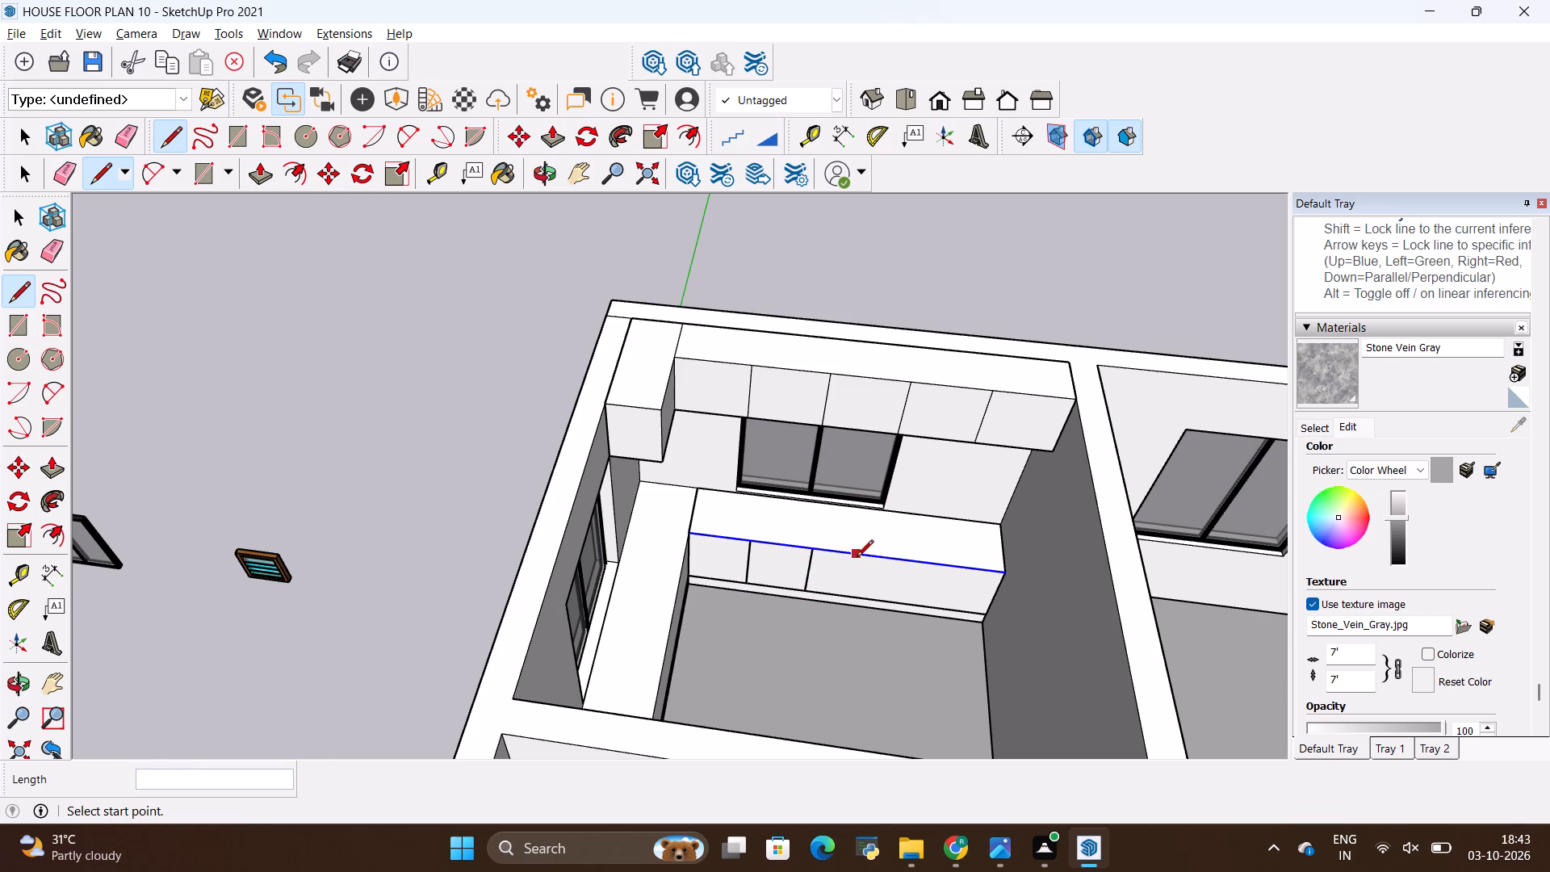
click(871, 560)
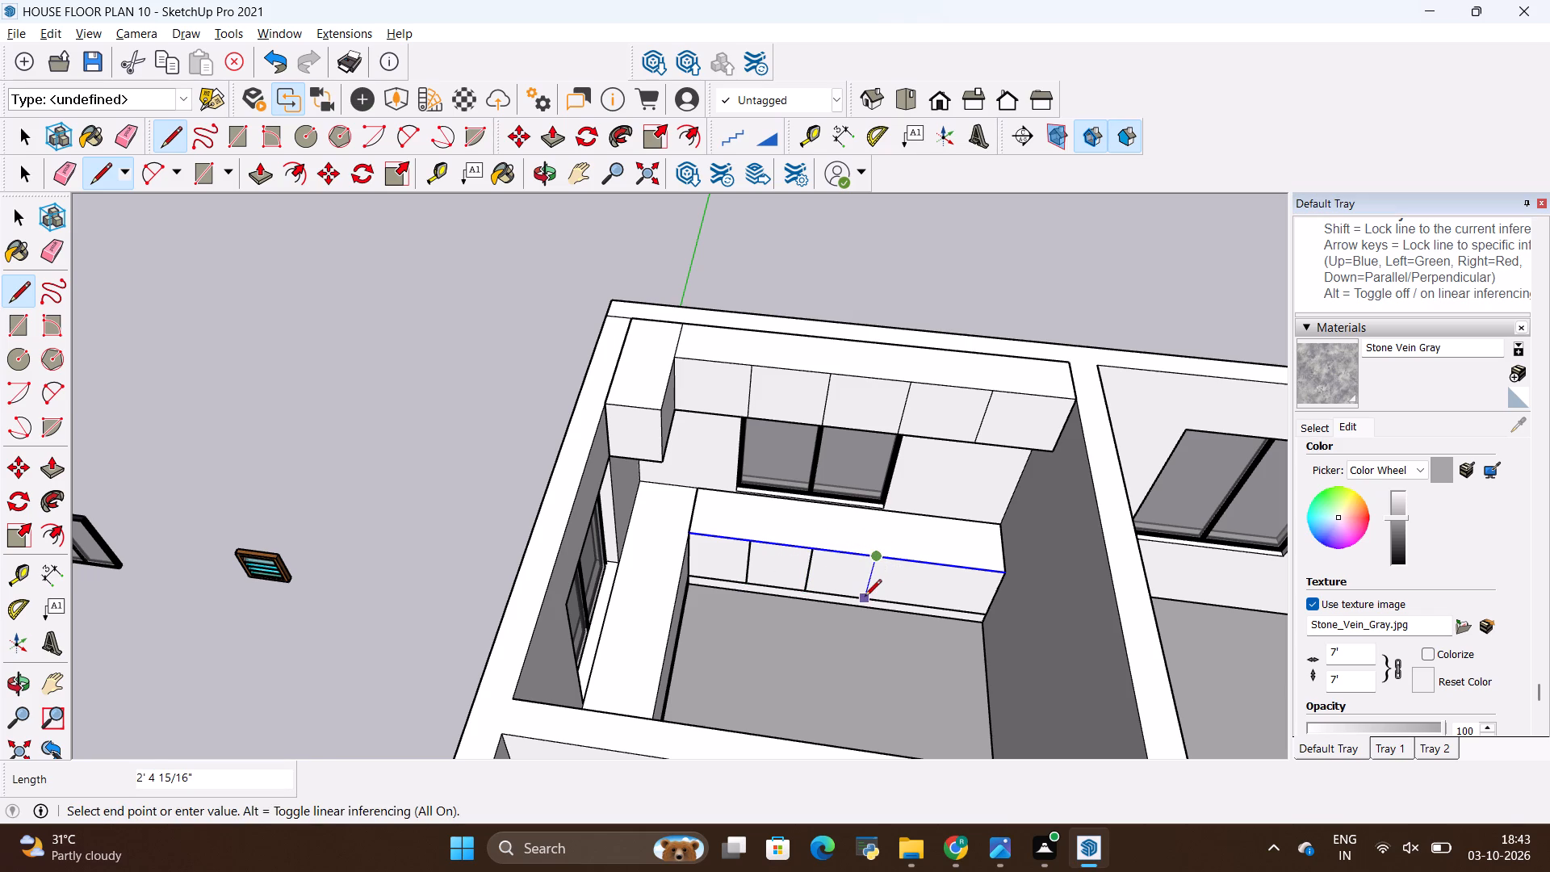
click(865, 597)
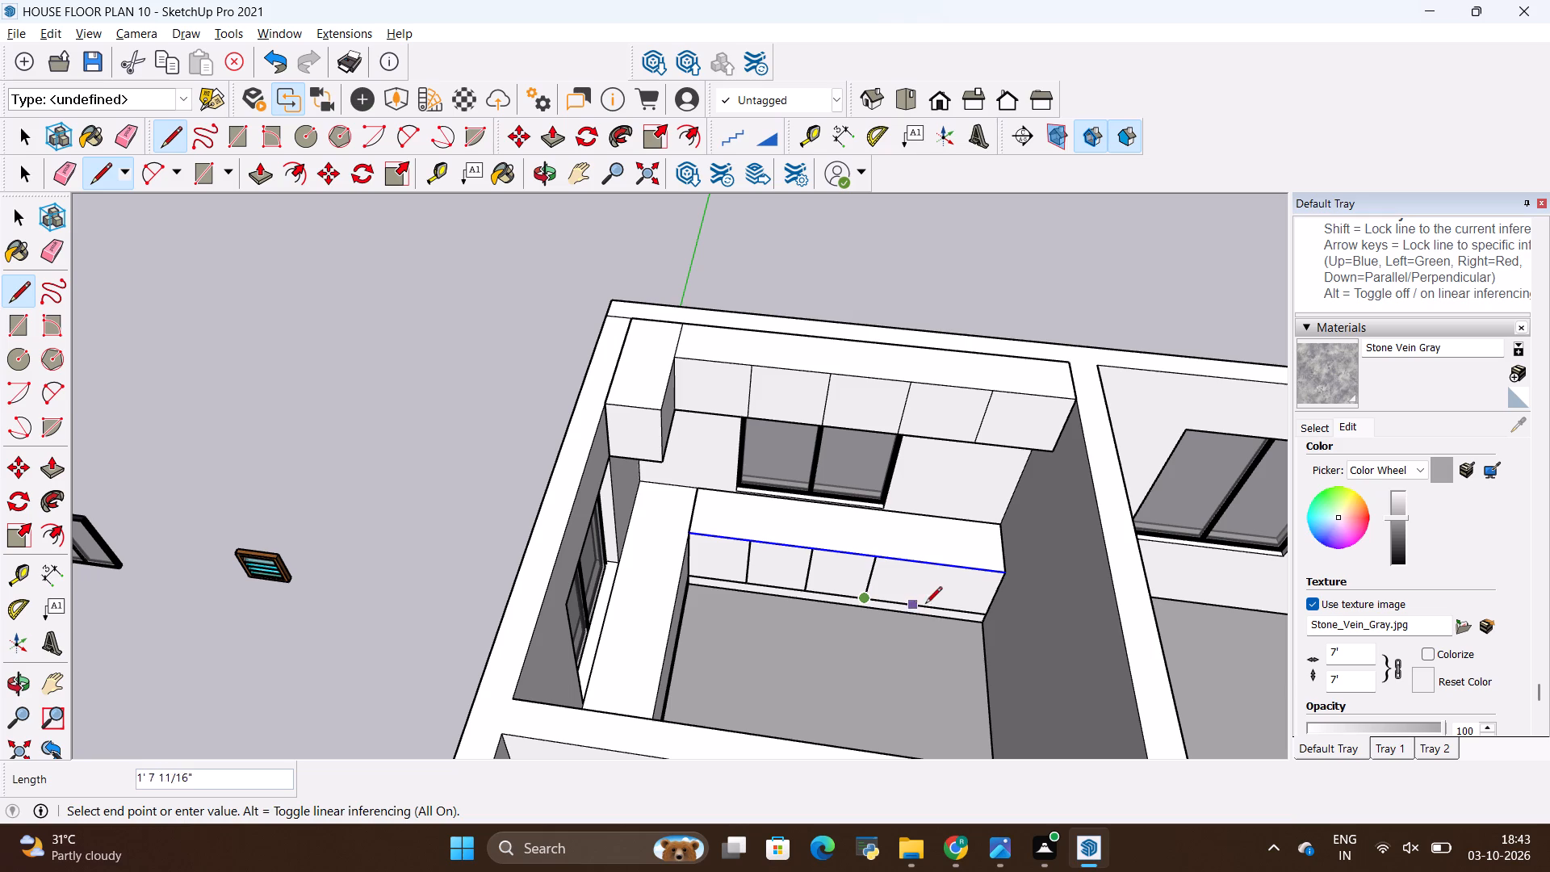
scroll(920, 621, up, 4)
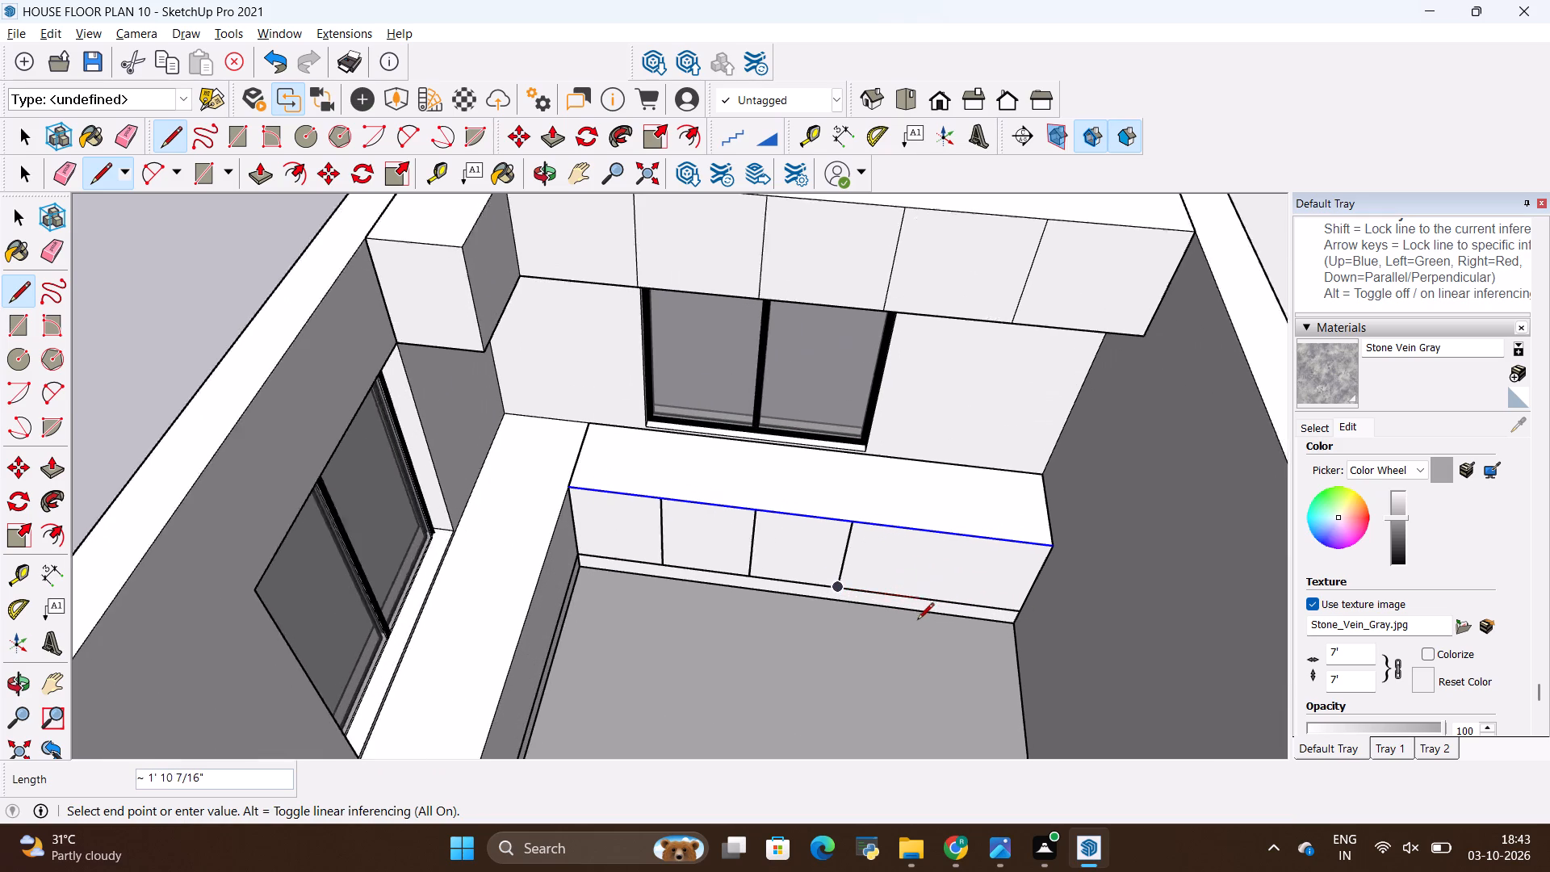
scroll(917, 621, up, 1)
key(space)
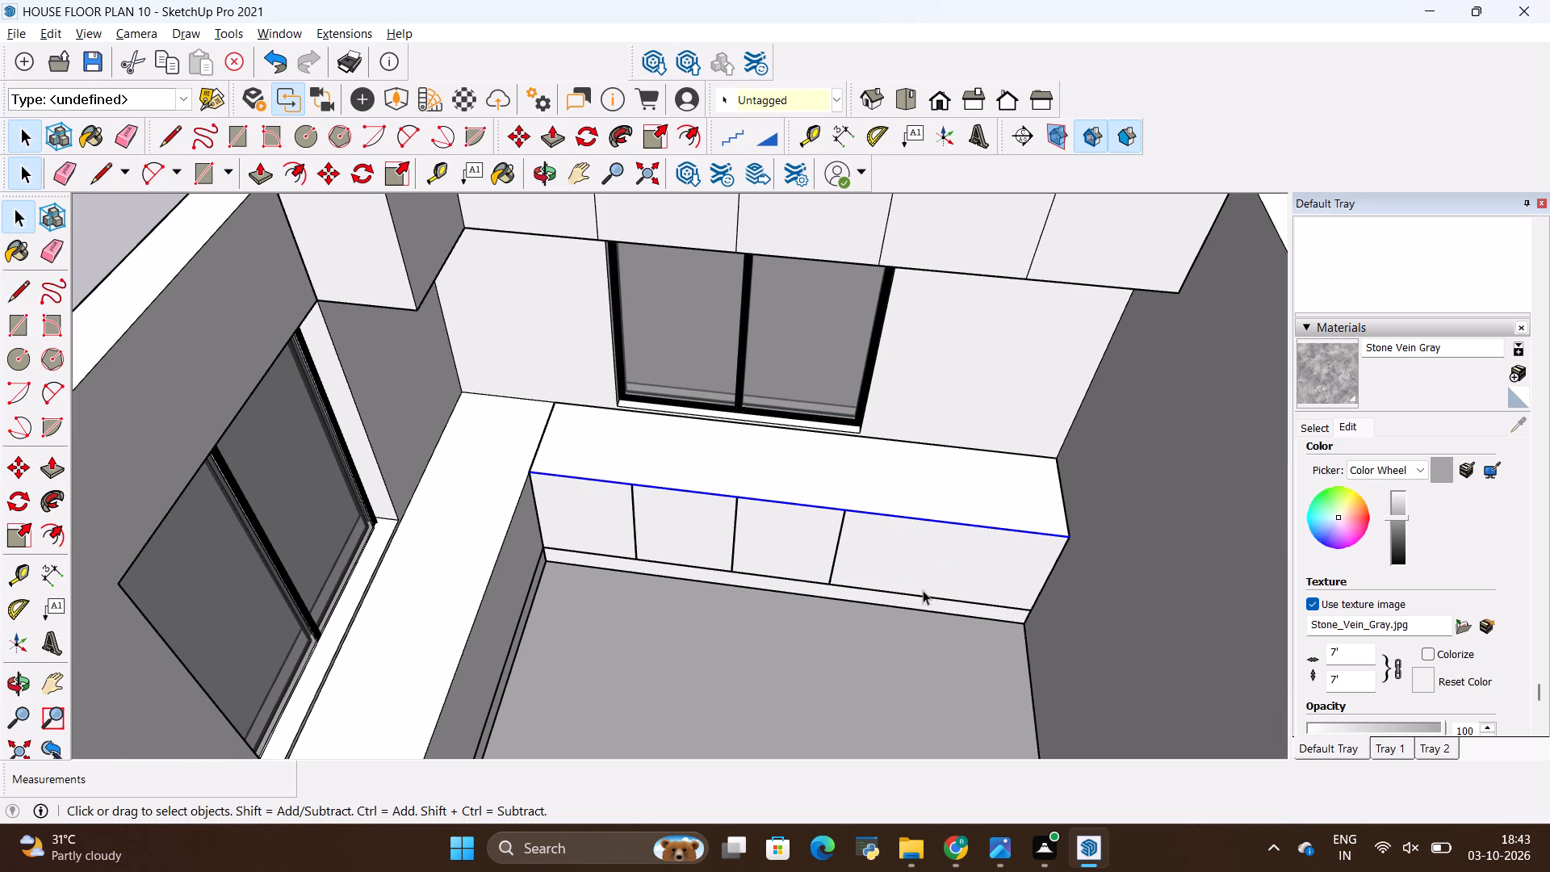
Draw a vertical line from the fourth division point down the long base counter's front to the kickboard line.
key(l)
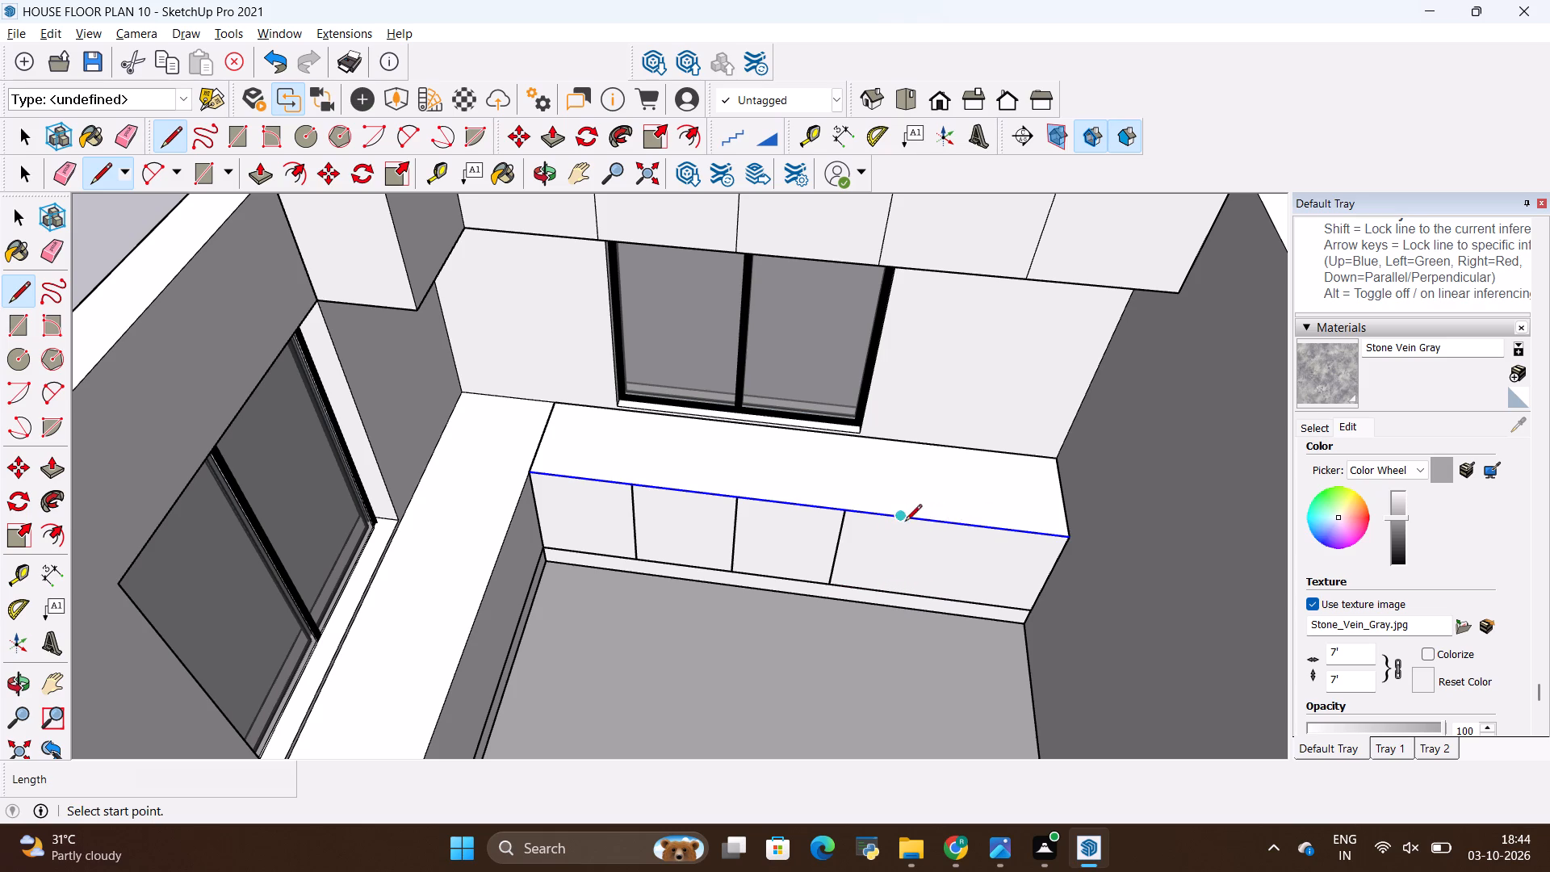
click(947, 524)
click(932, 600)
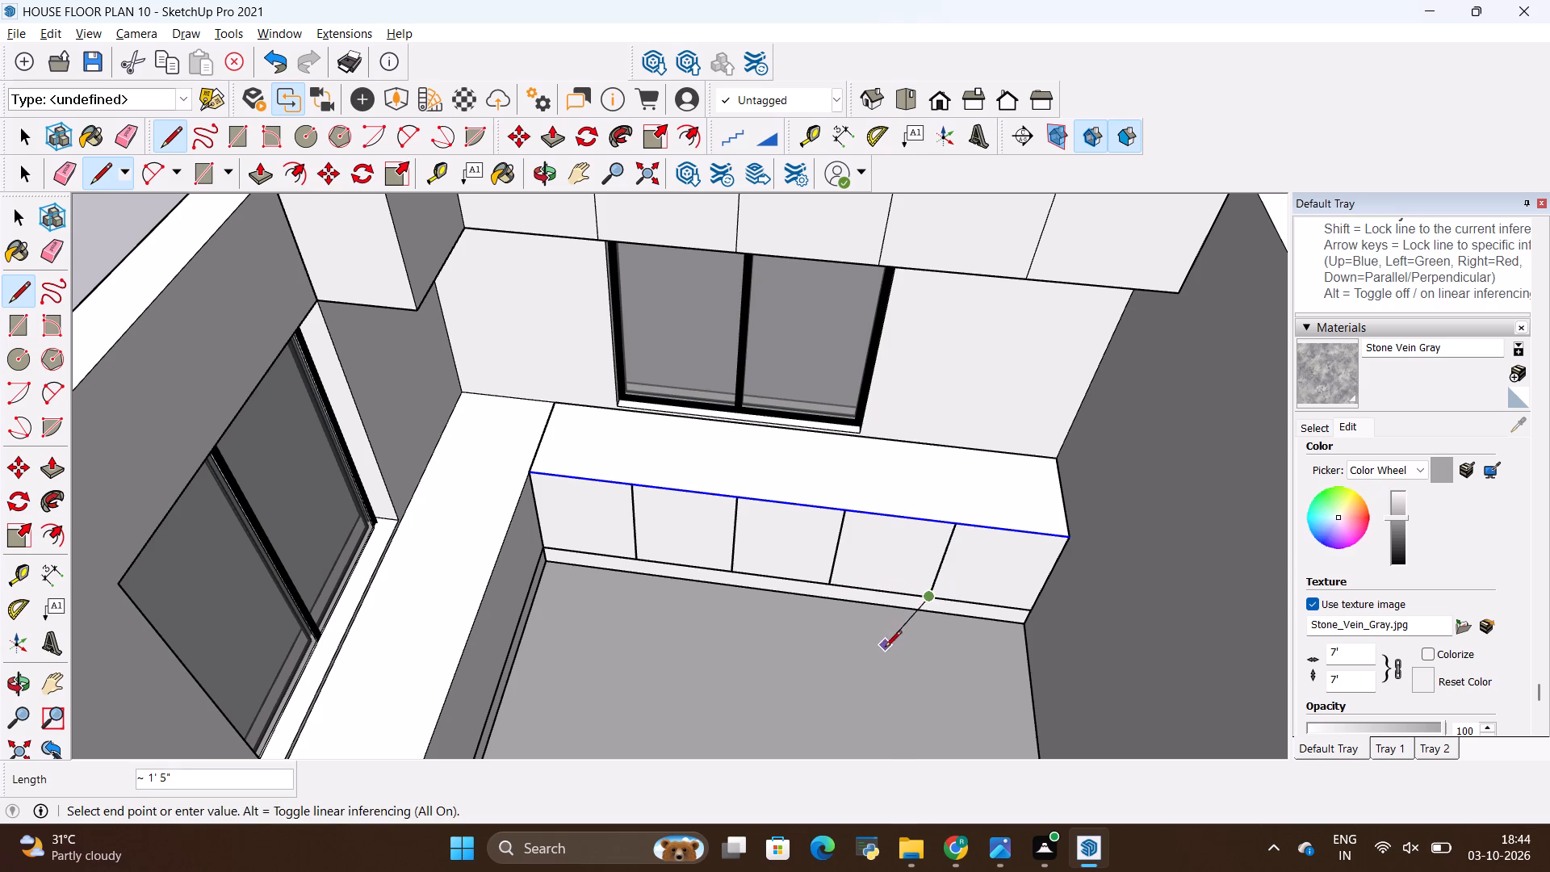
key(Escape)
middle_drag(807, 618, 828, 595)
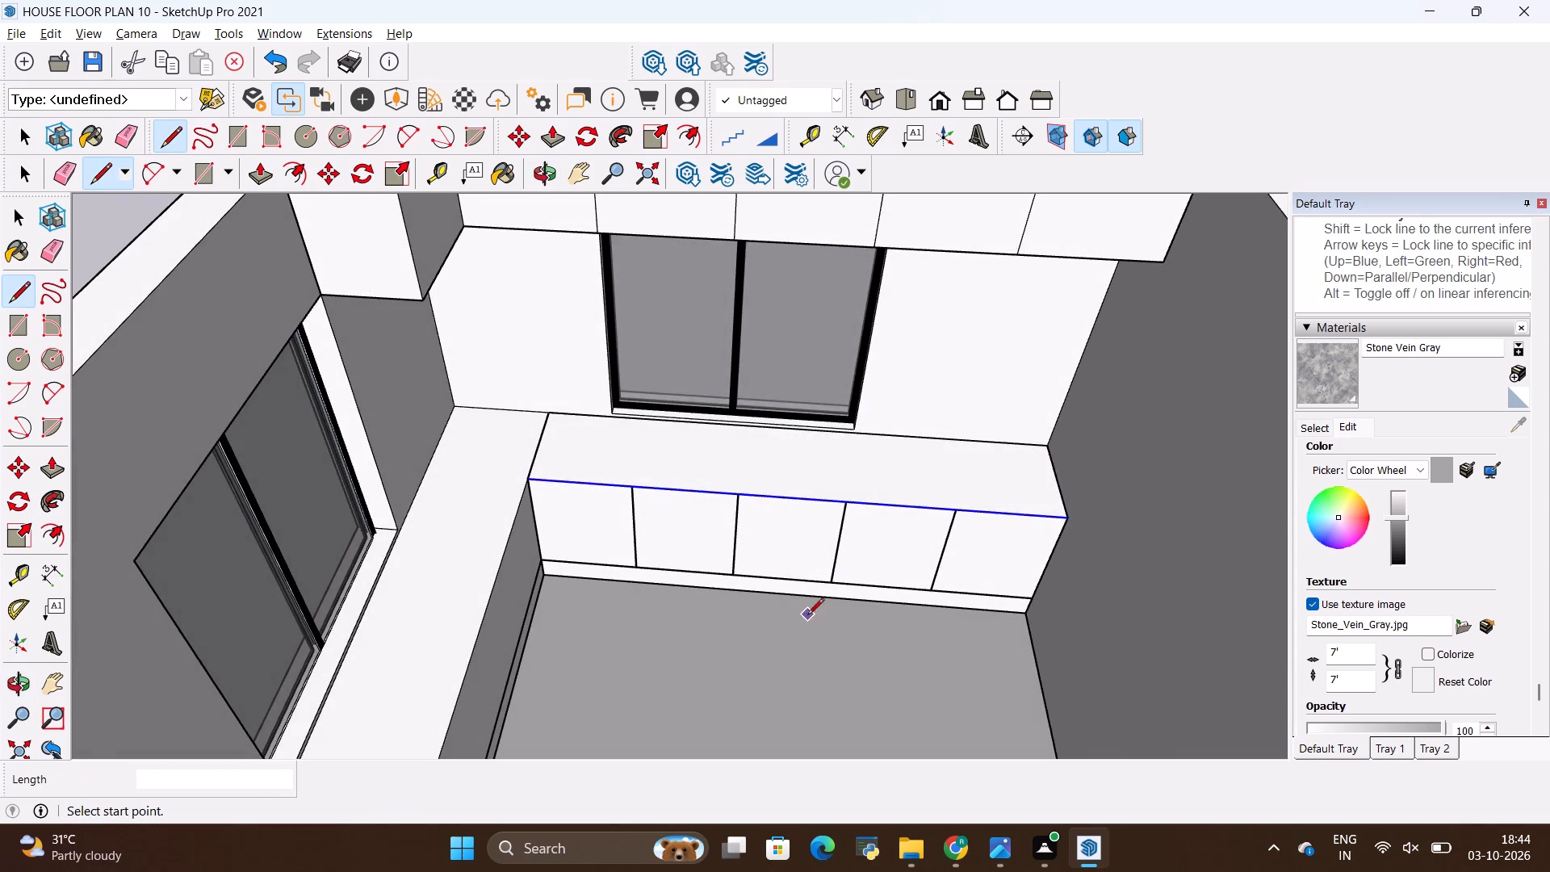
scroll(781, 561, up, 7)
scroll(764, 589, down, 5)
key(space)
click(749, 638)
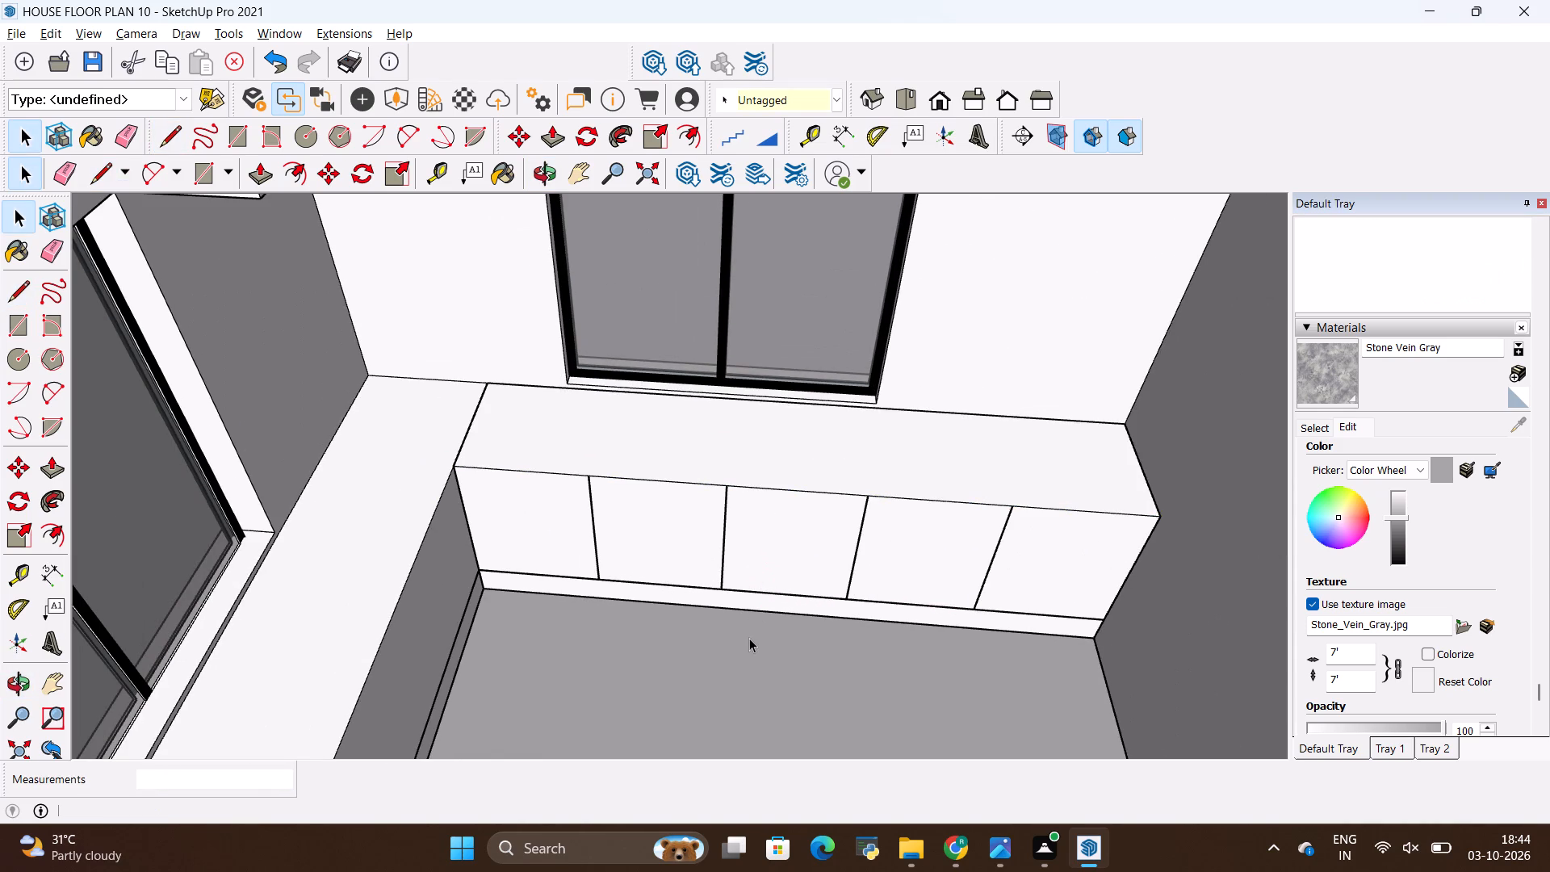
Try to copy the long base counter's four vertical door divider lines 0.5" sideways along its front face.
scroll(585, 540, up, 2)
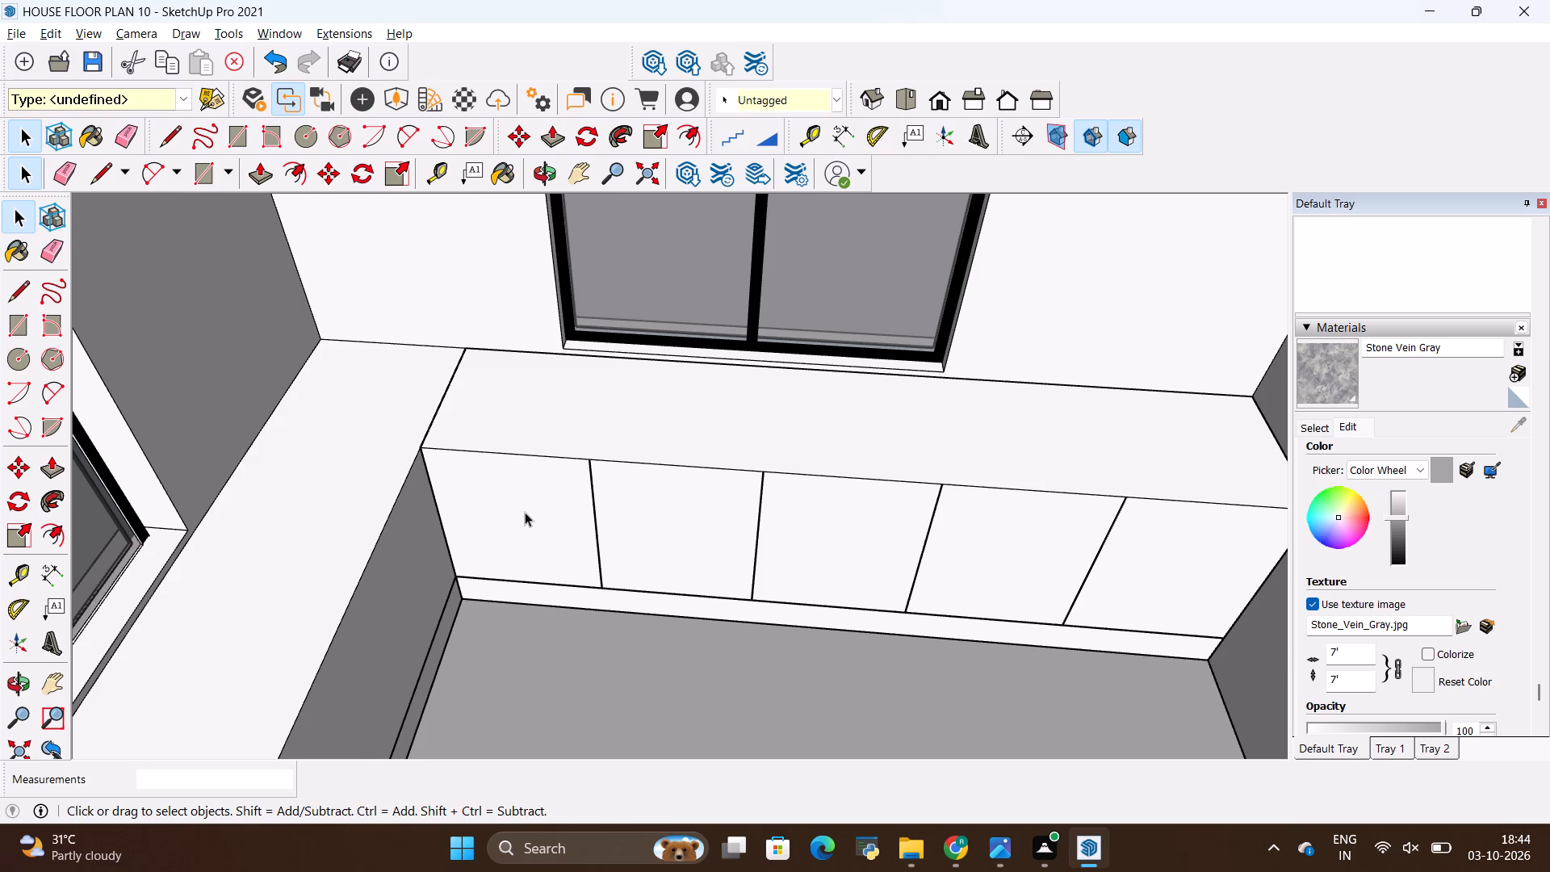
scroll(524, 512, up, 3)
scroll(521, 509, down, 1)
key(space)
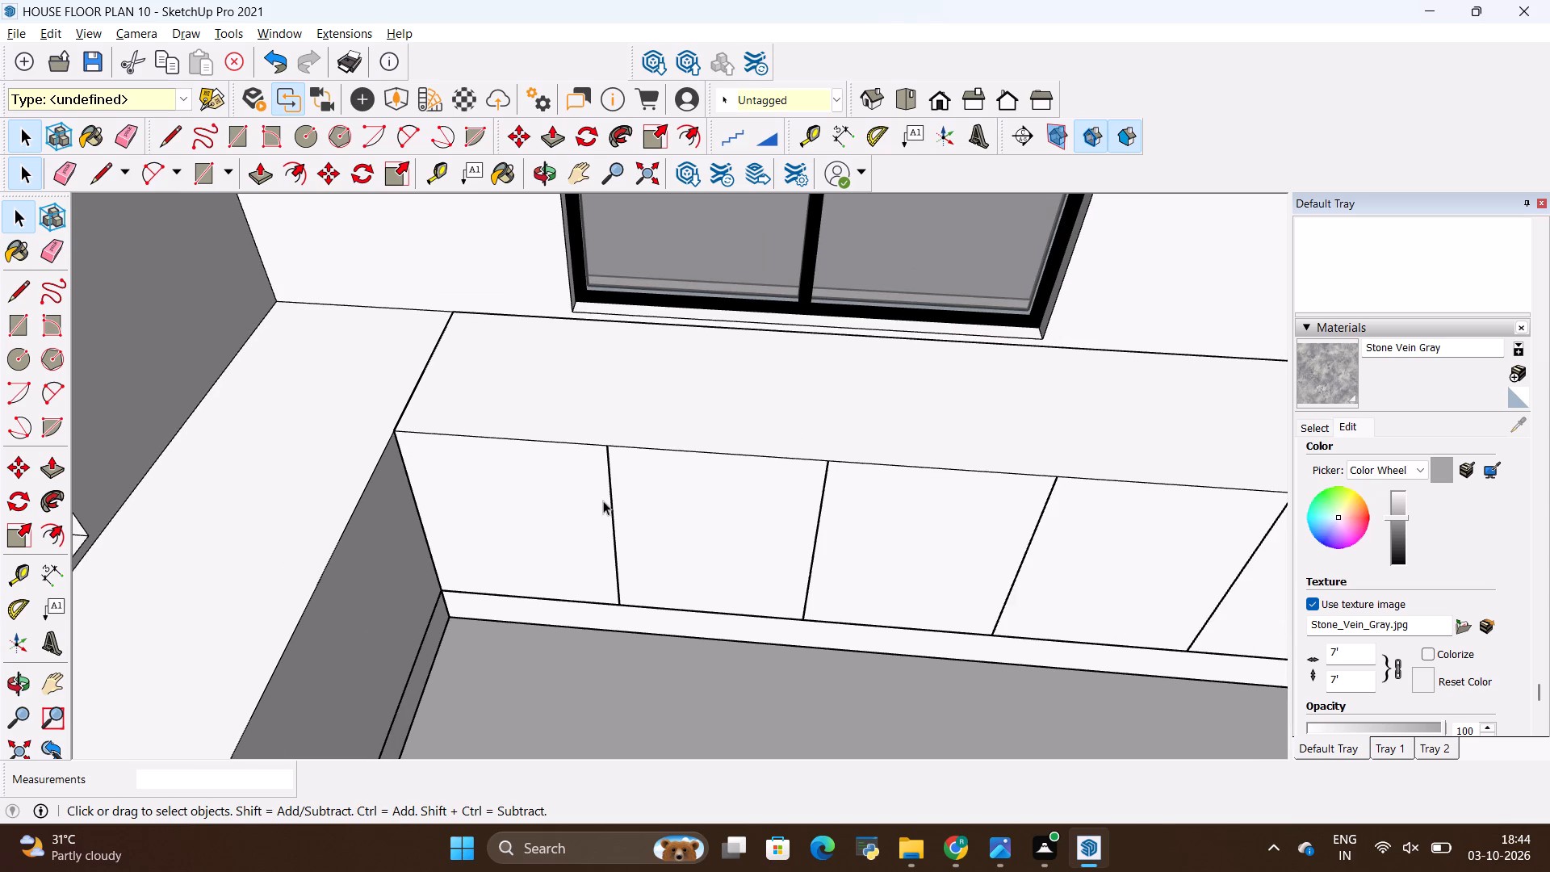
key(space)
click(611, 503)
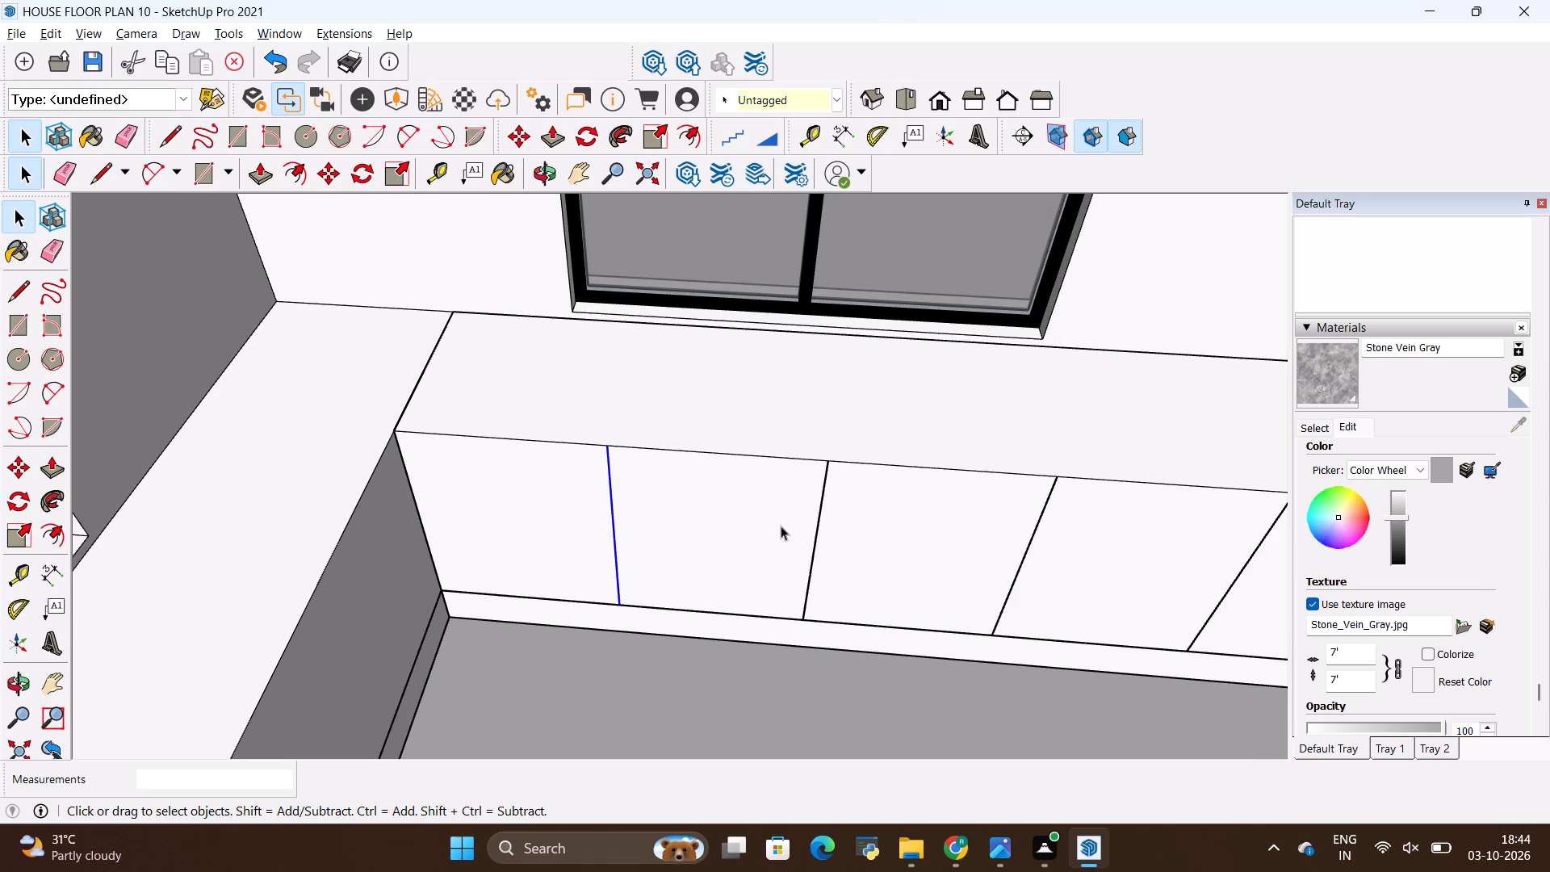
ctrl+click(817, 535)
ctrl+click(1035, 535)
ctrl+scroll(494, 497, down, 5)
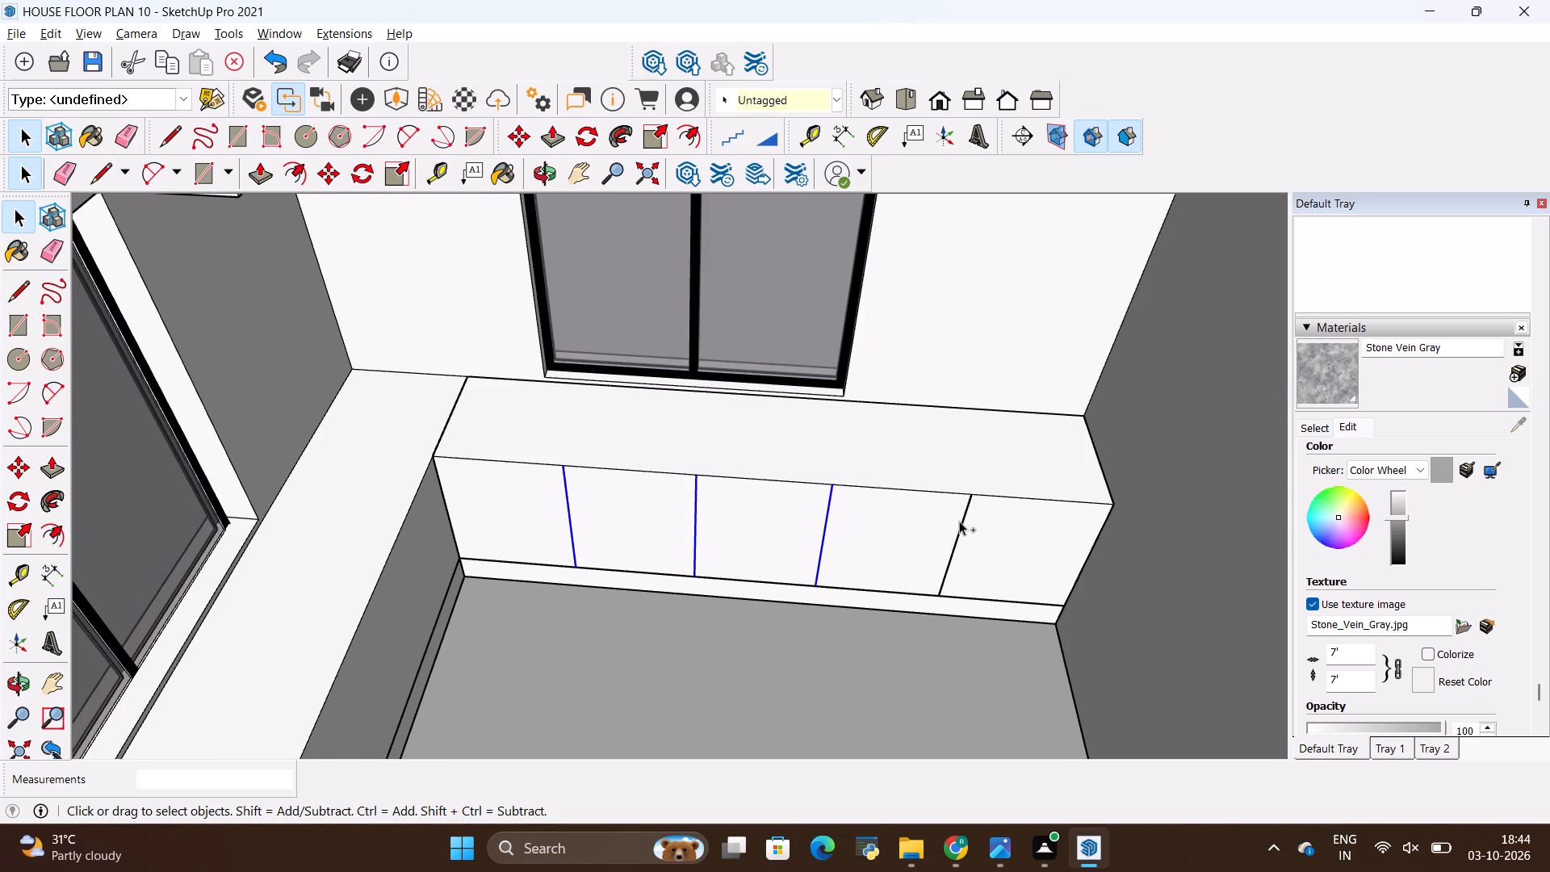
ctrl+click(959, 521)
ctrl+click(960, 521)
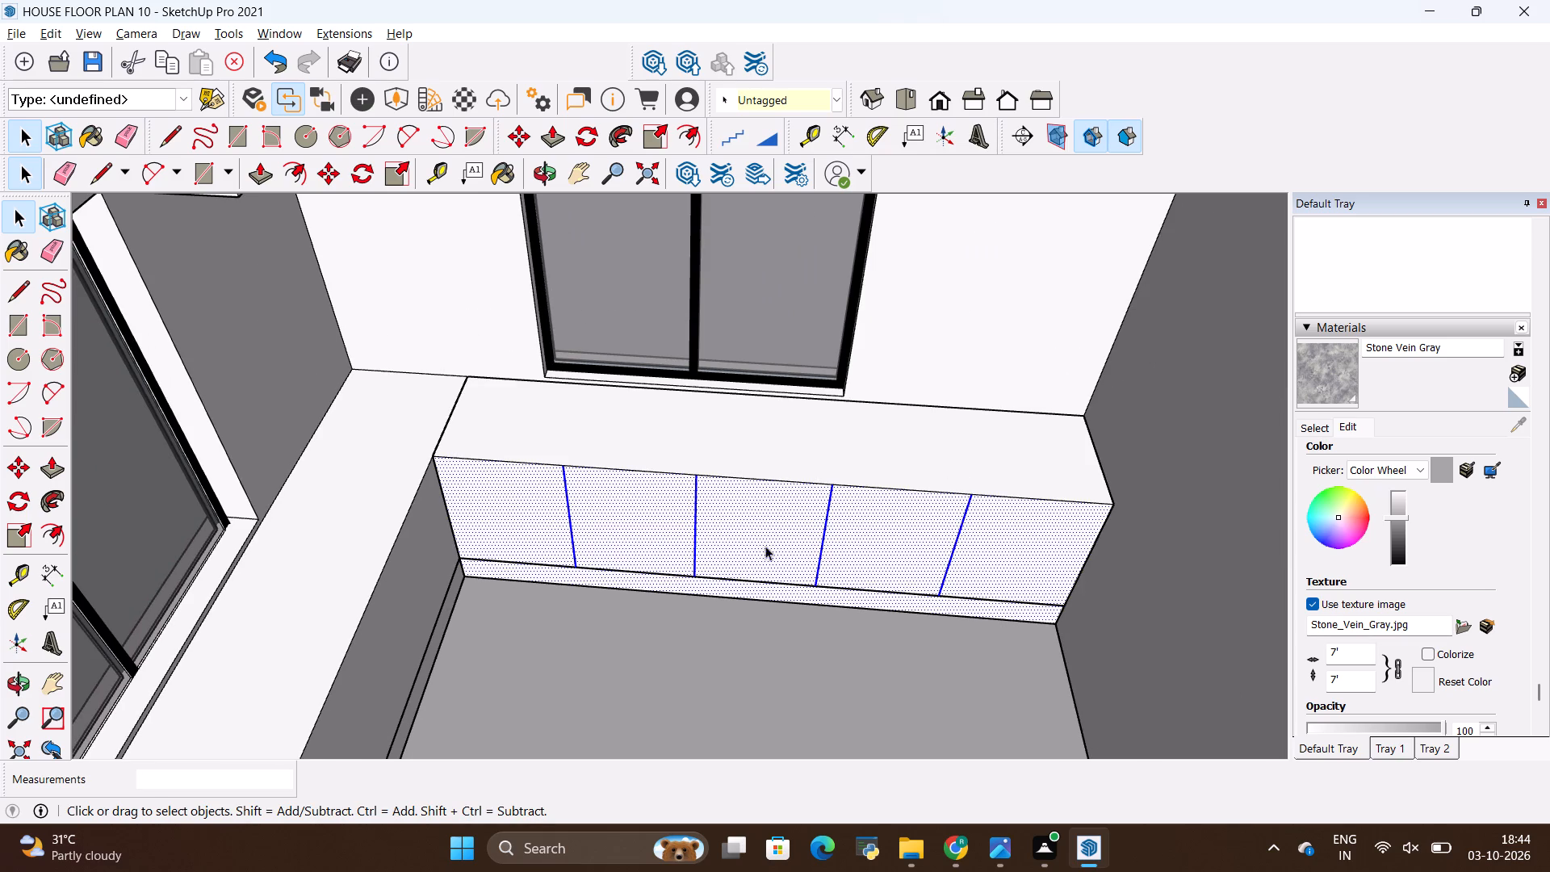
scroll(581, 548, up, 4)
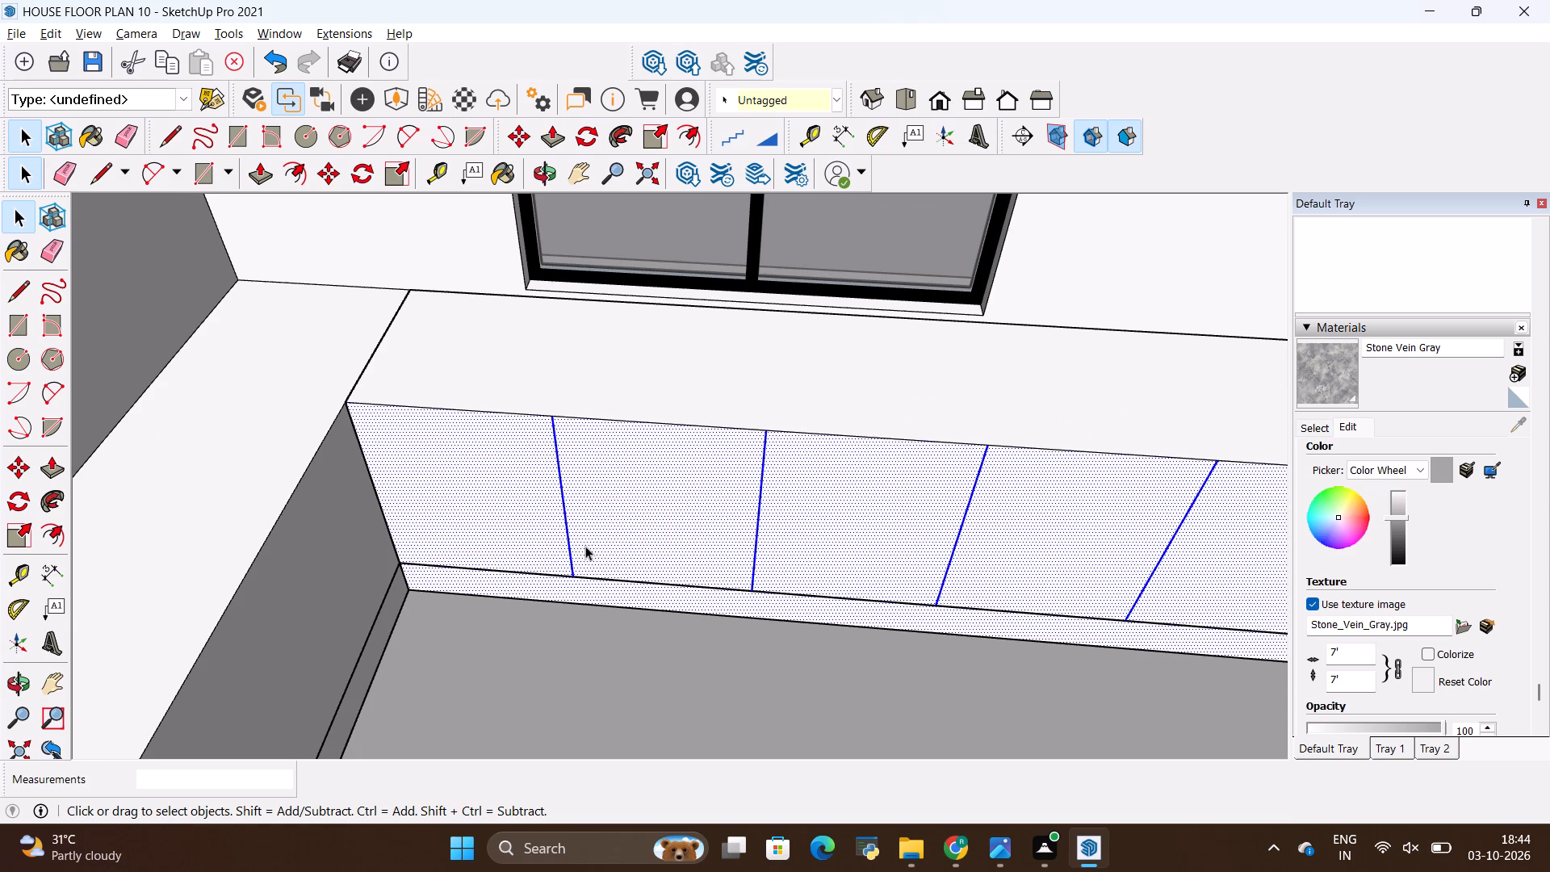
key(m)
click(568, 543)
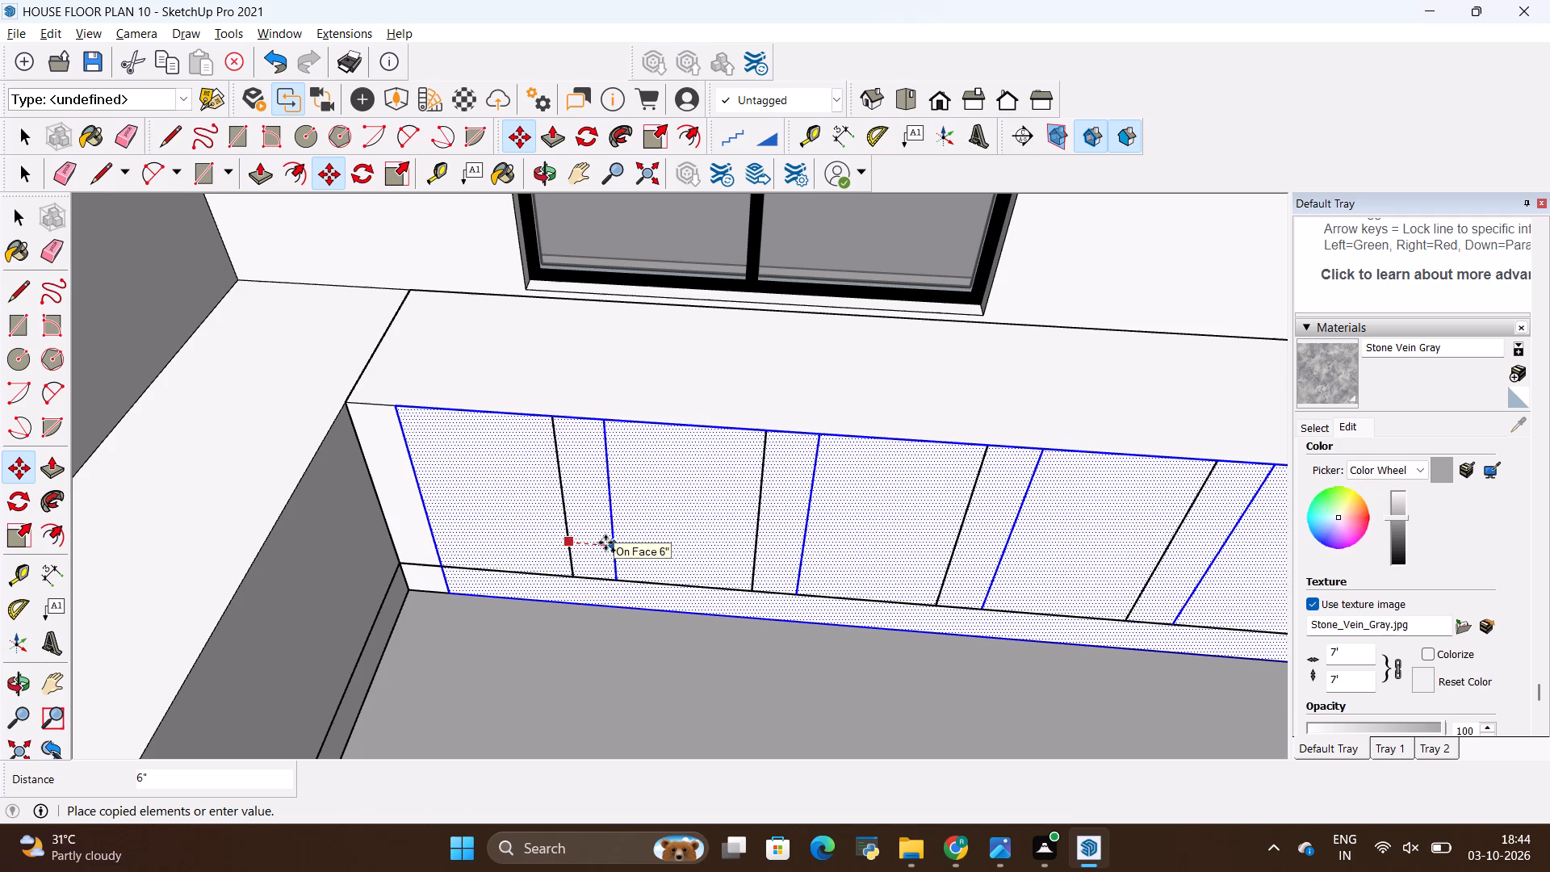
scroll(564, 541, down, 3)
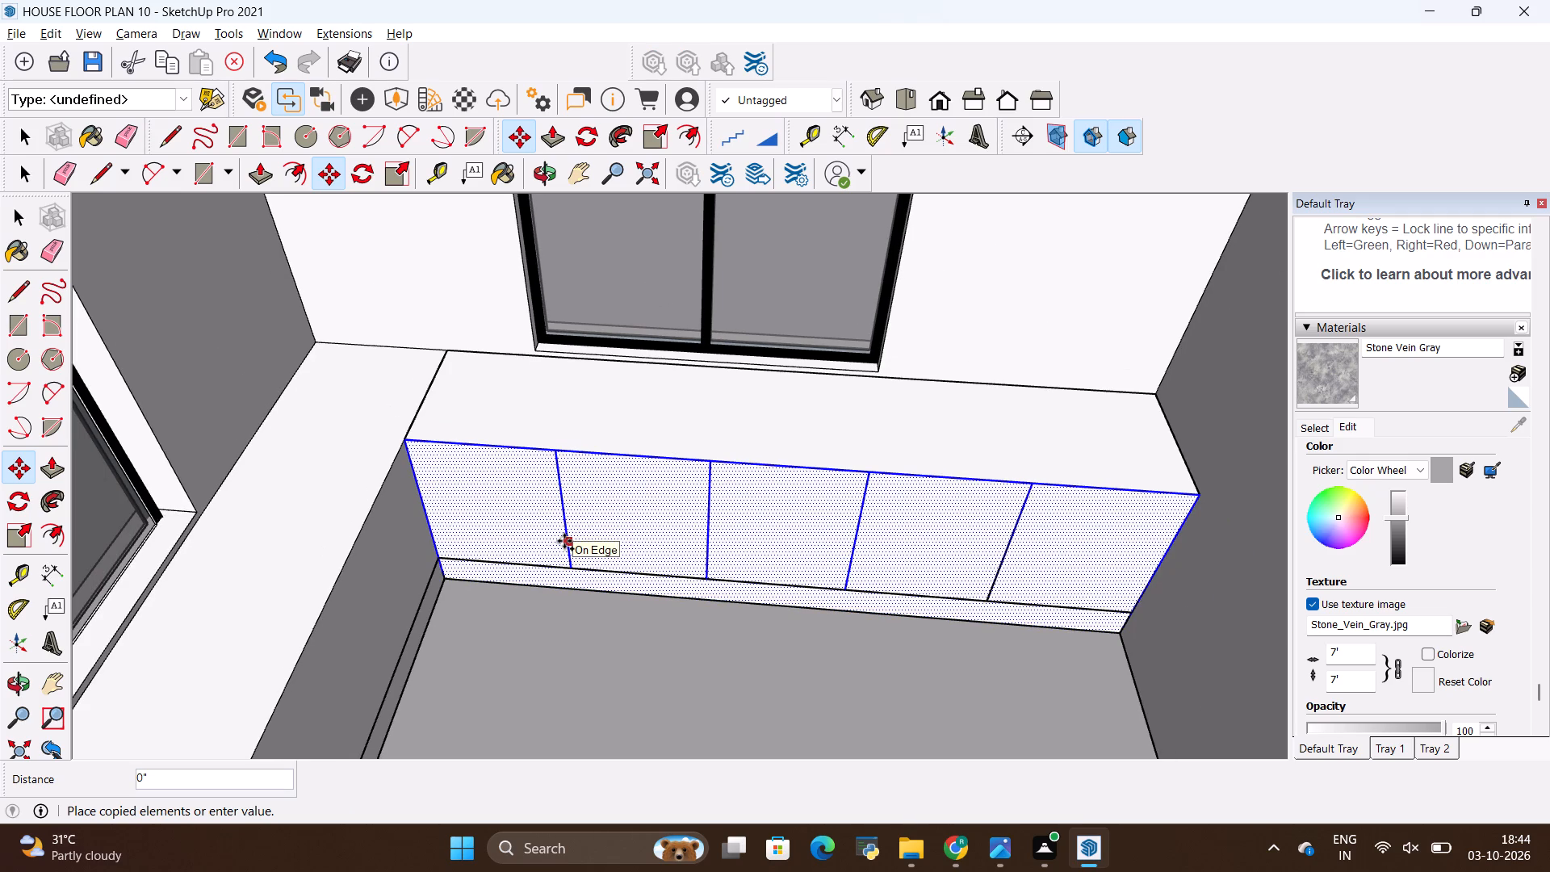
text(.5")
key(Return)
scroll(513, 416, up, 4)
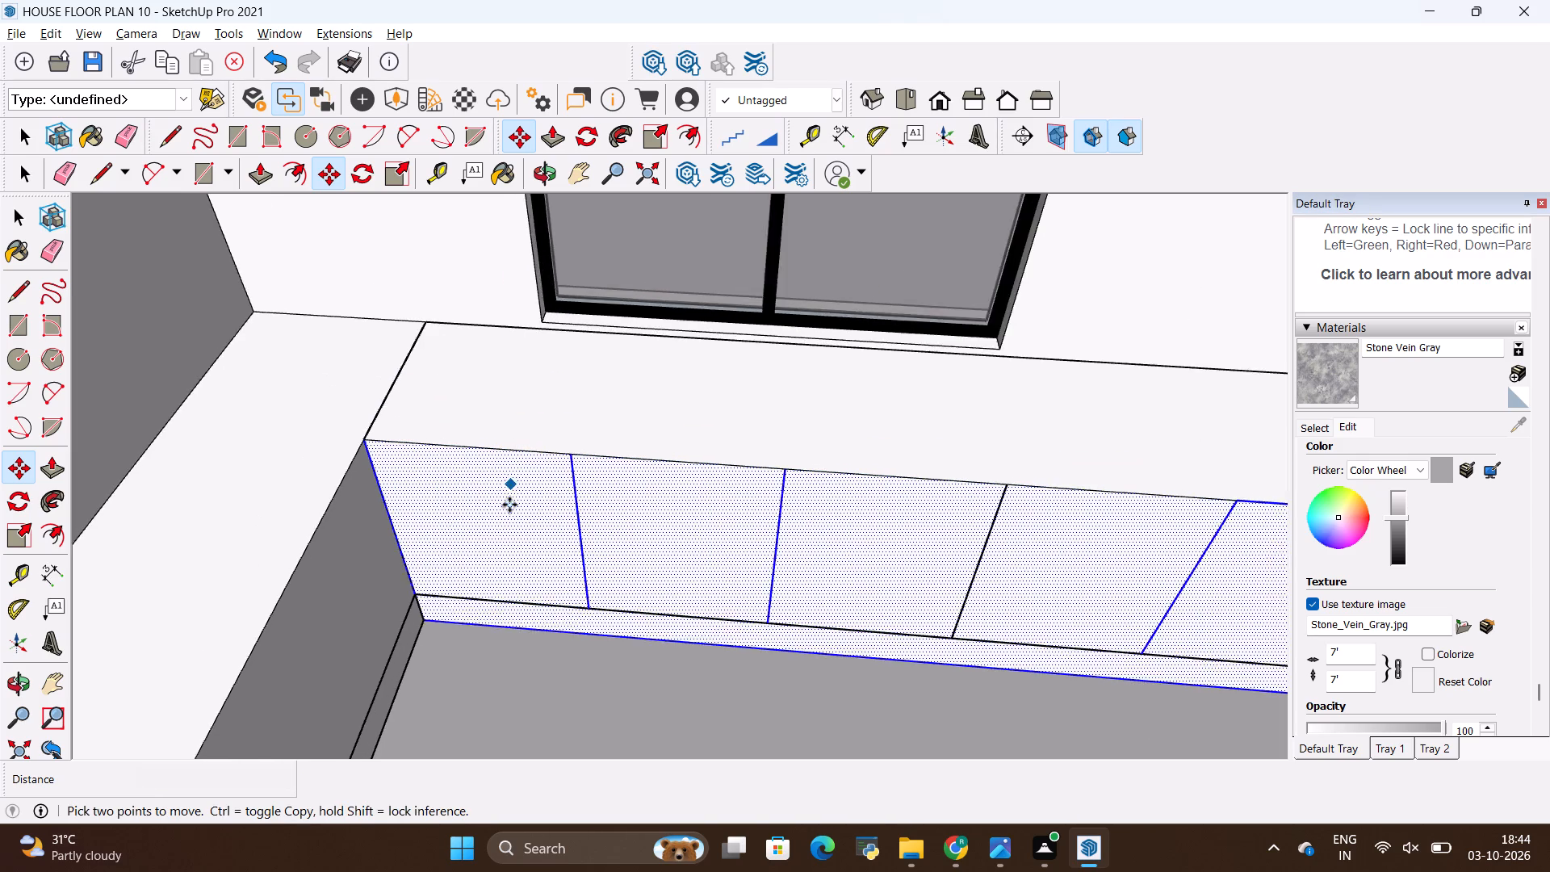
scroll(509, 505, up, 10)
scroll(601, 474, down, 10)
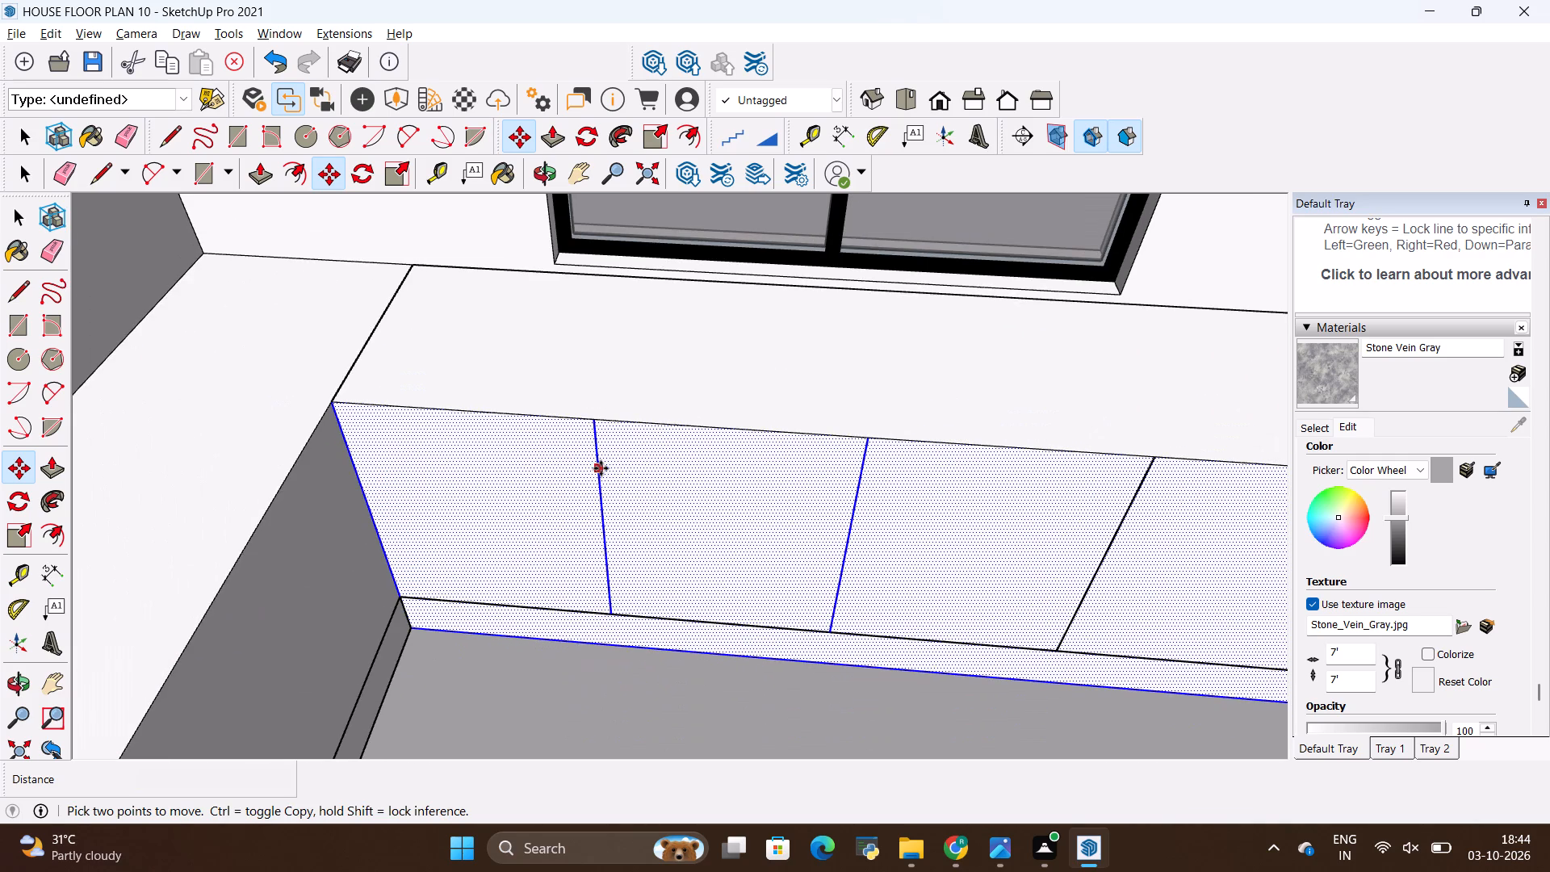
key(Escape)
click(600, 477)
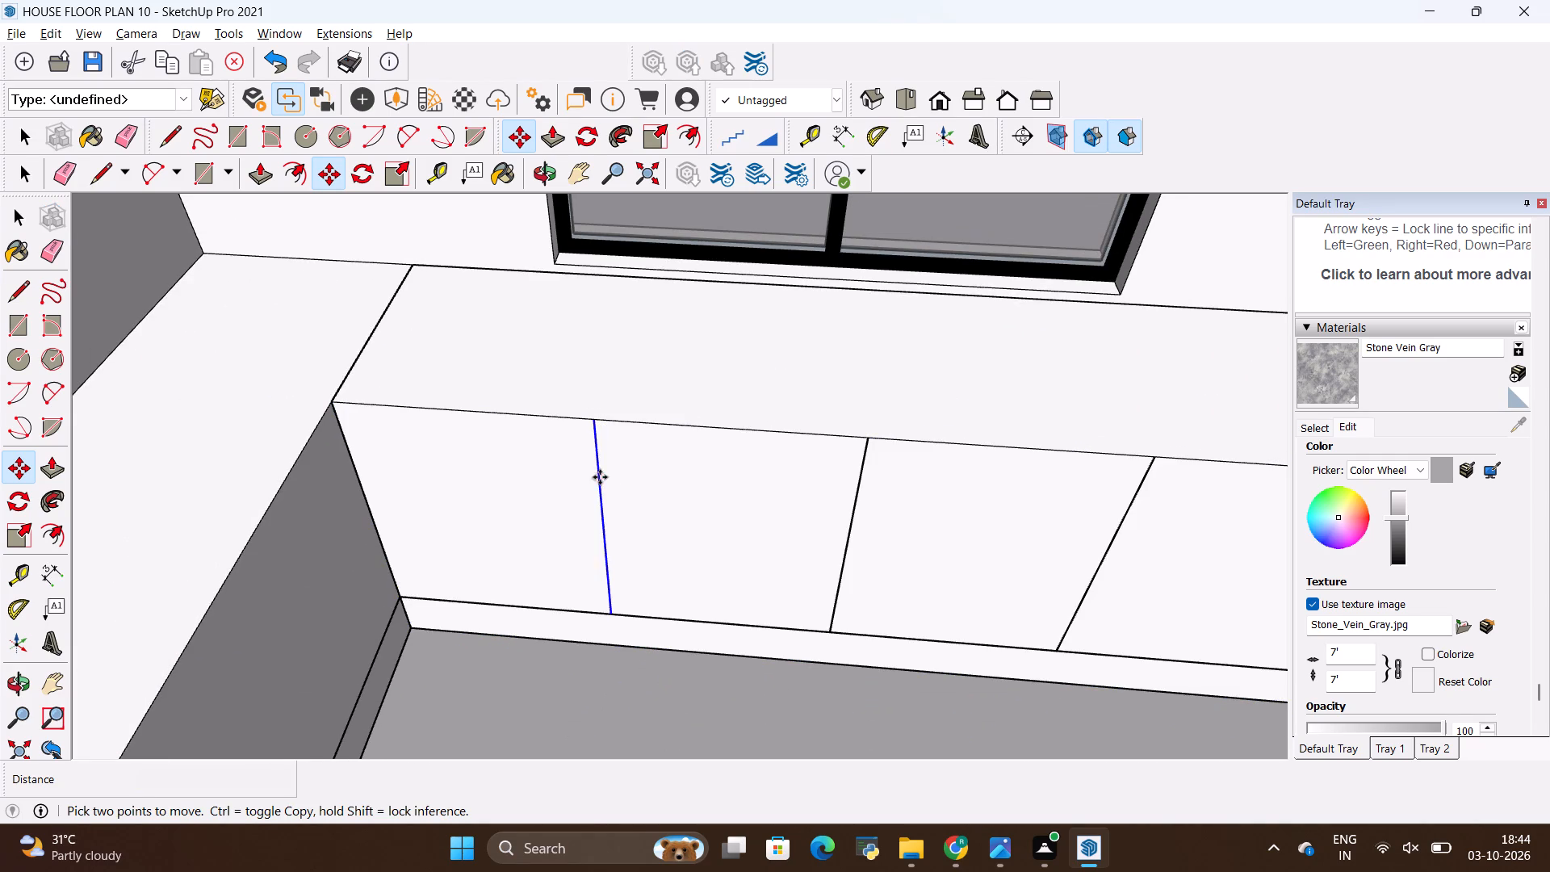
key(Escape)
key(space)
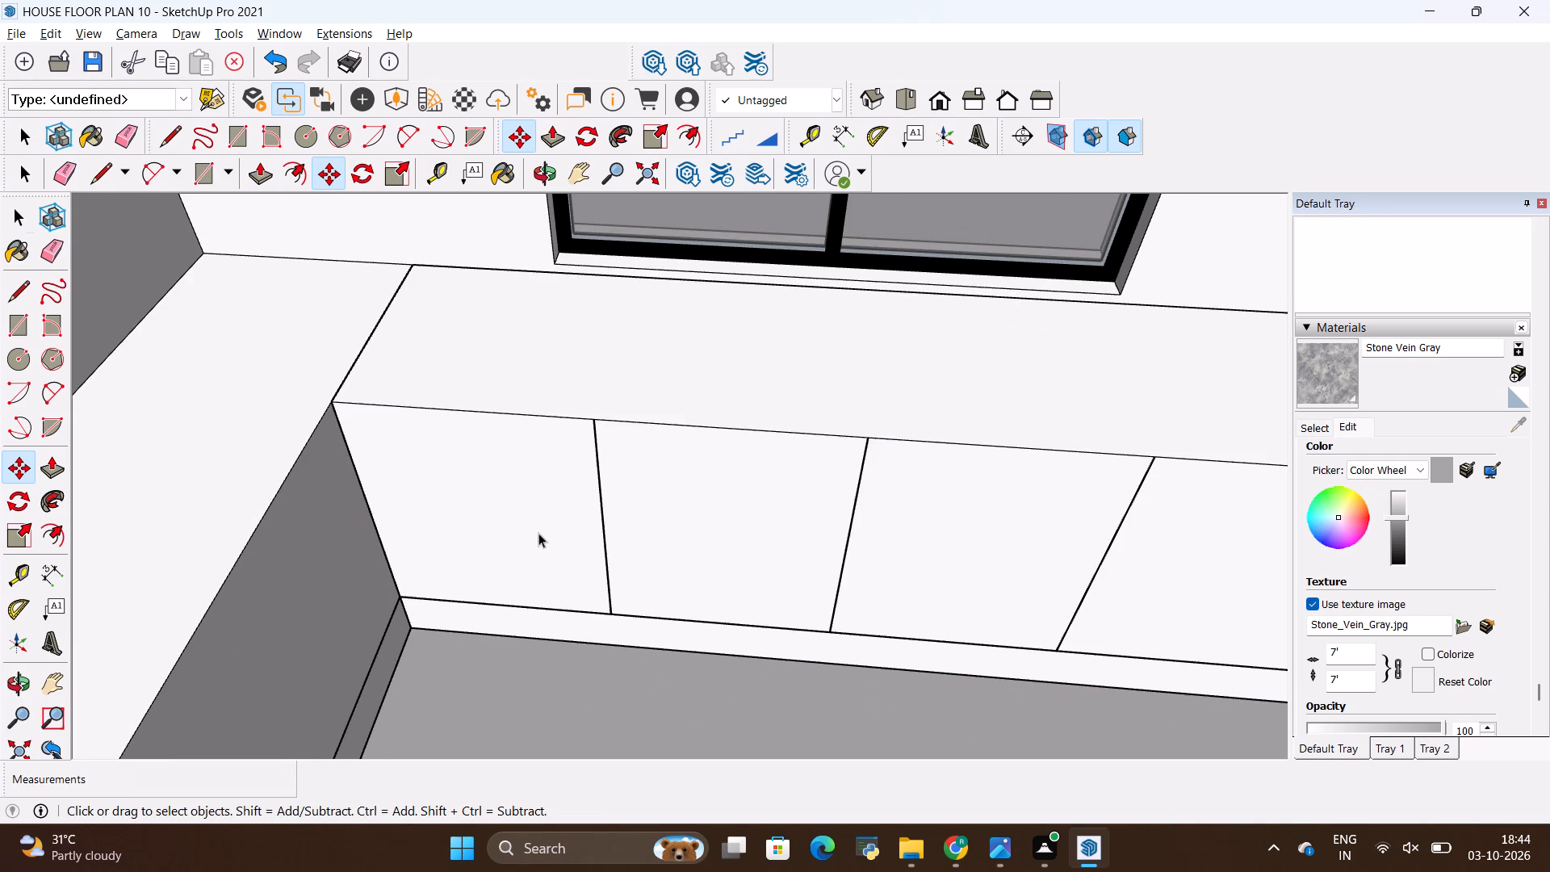
Copy the four vertical divider lines, together with the front face, 0.5" along the long base counter to form narrow door gaps.
click(545, 532)
click(600, 514)
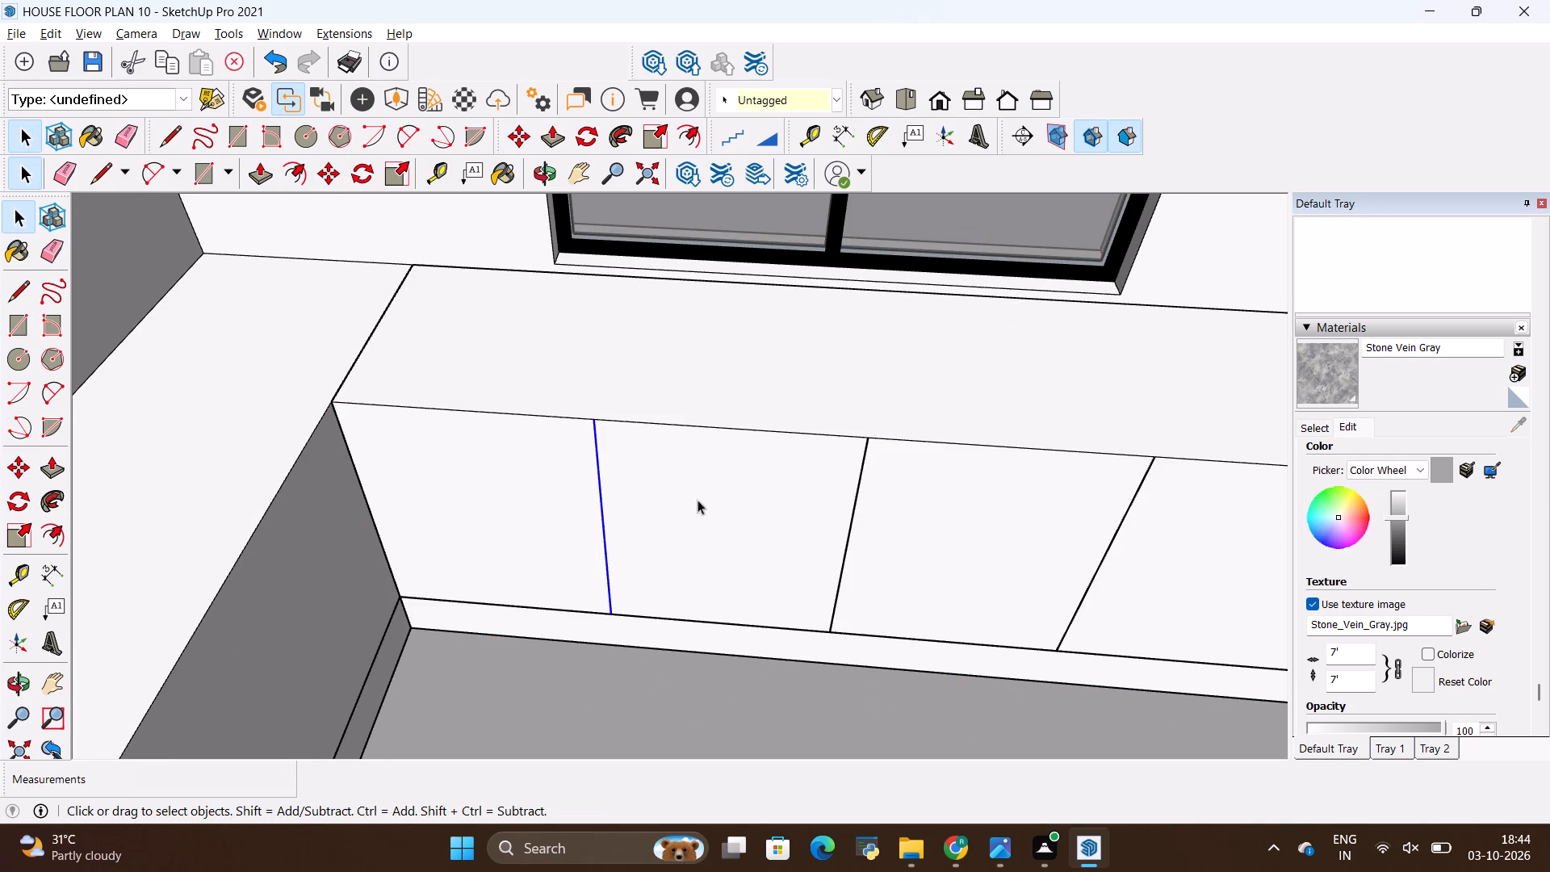
ctrl+click(855, 501)
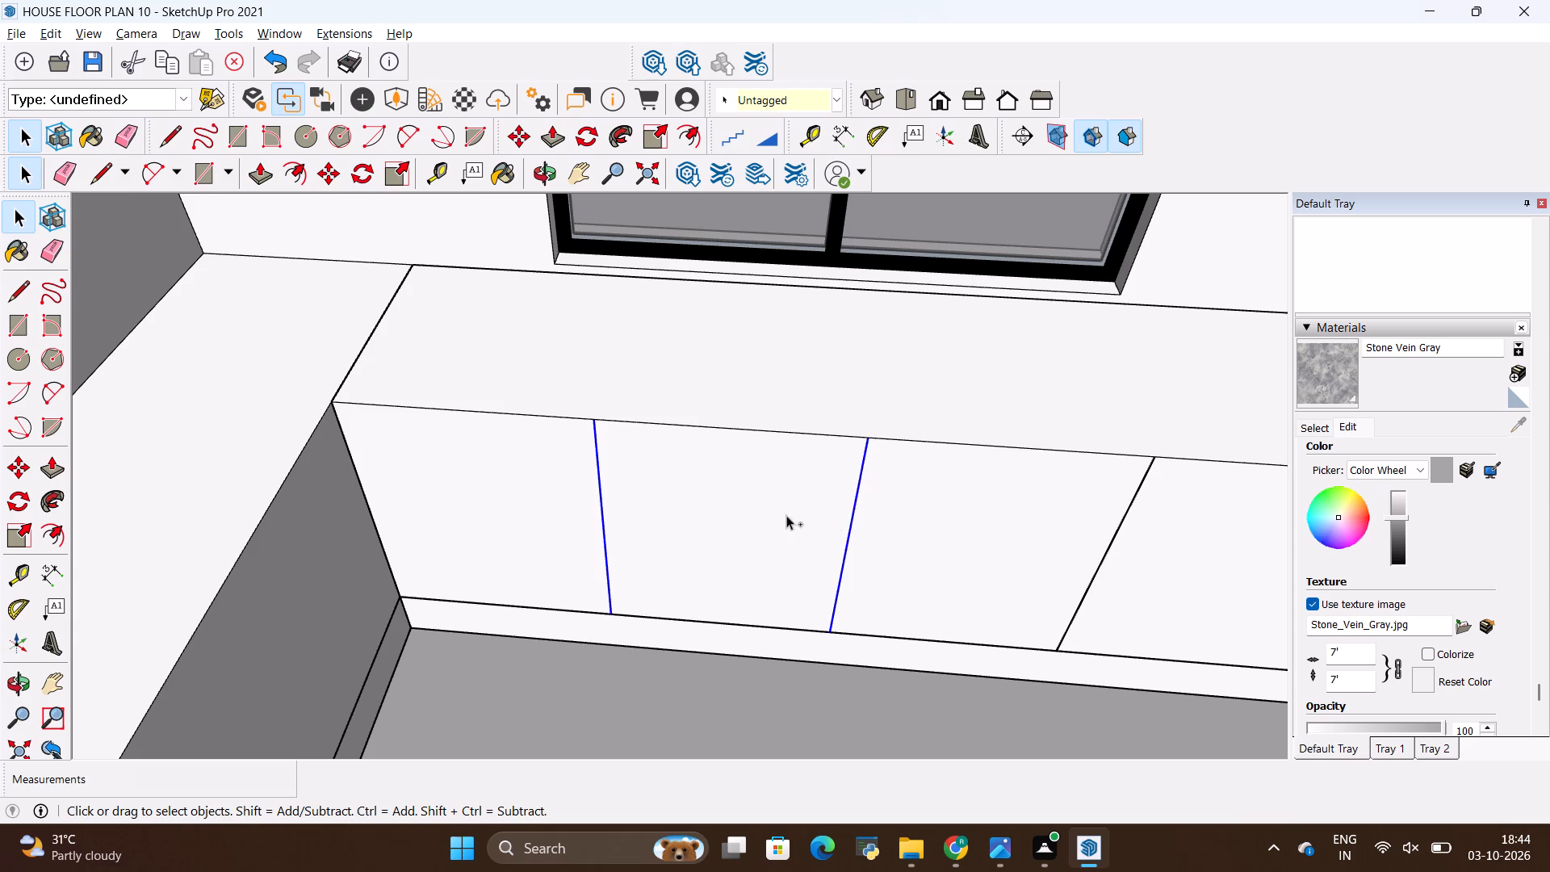
ctrl+click(1104, 547)
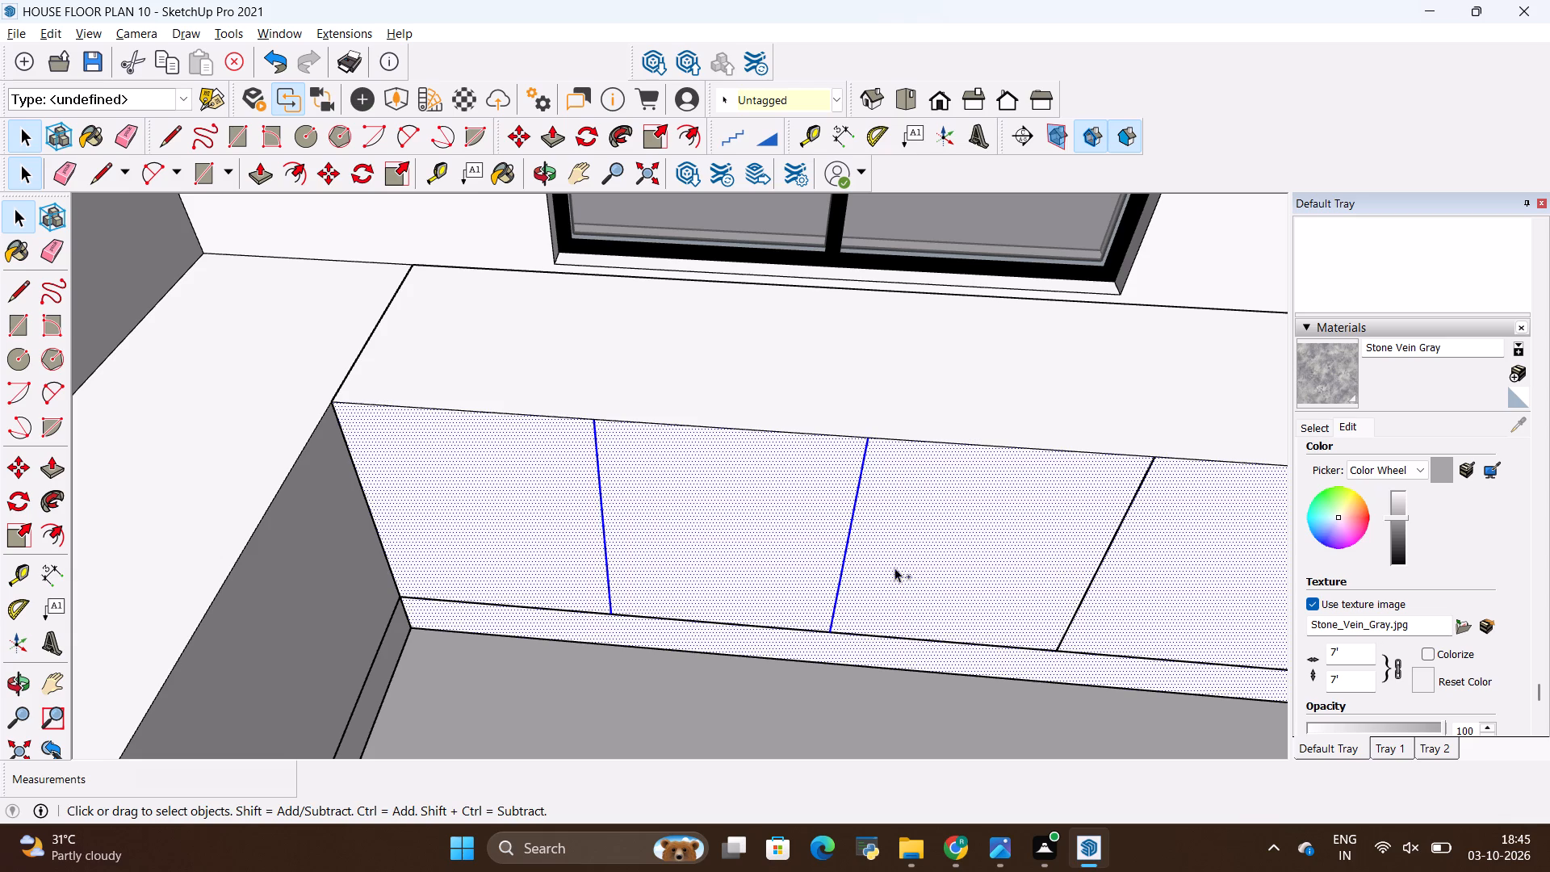
ctrl+click(1100, 558)
ctrl+scroll(664, 528, down, 10)
ctrl+scroll(908, 505, up, 3)
ctrl+click(957, 528)
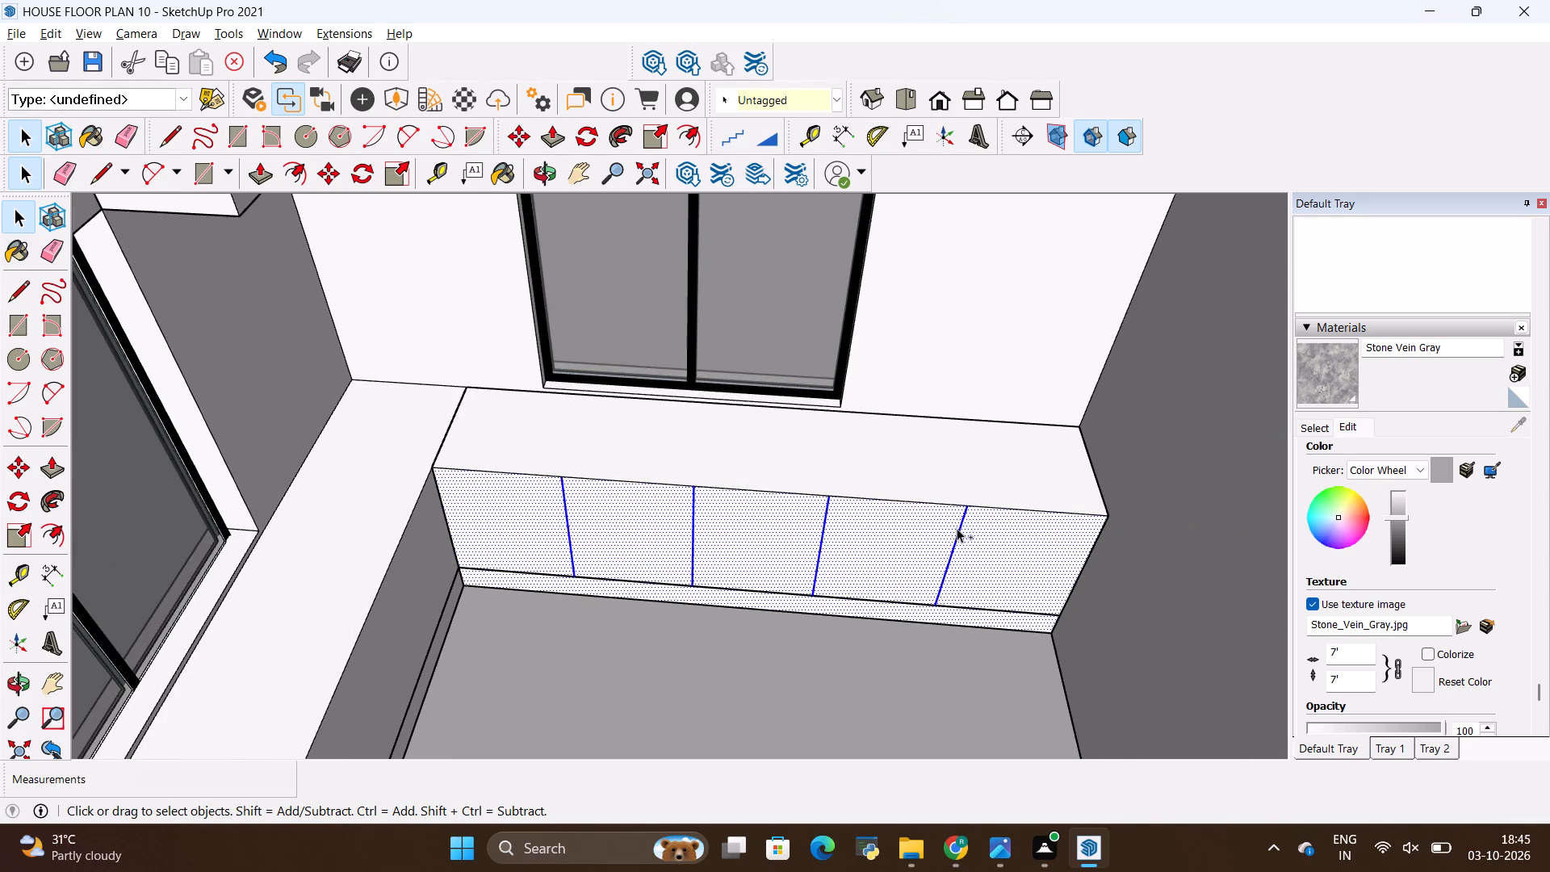
key(m)
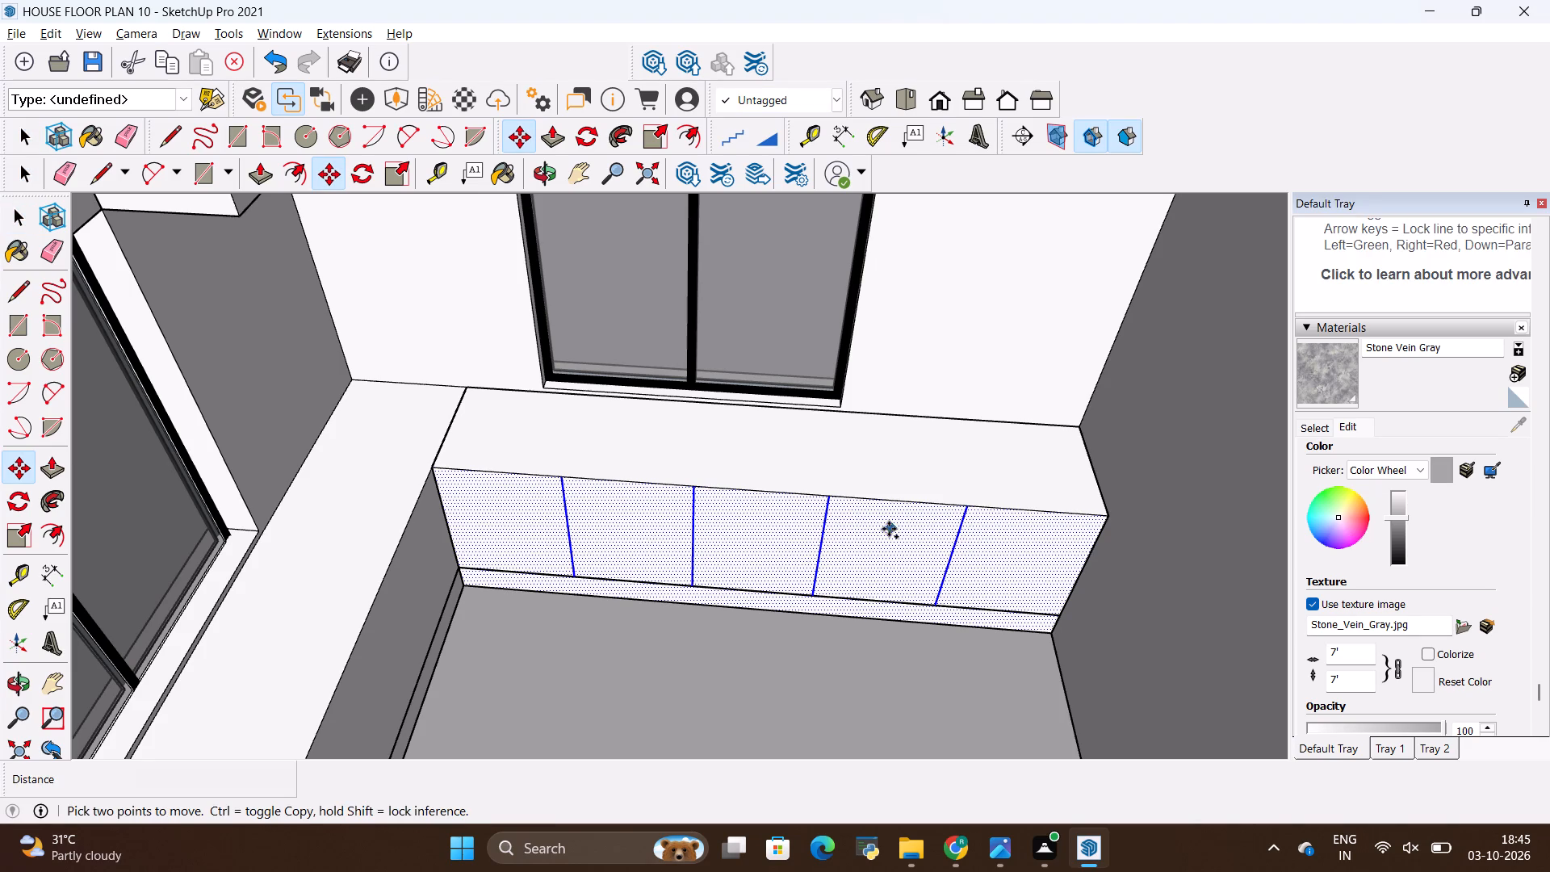
click(697, 563)
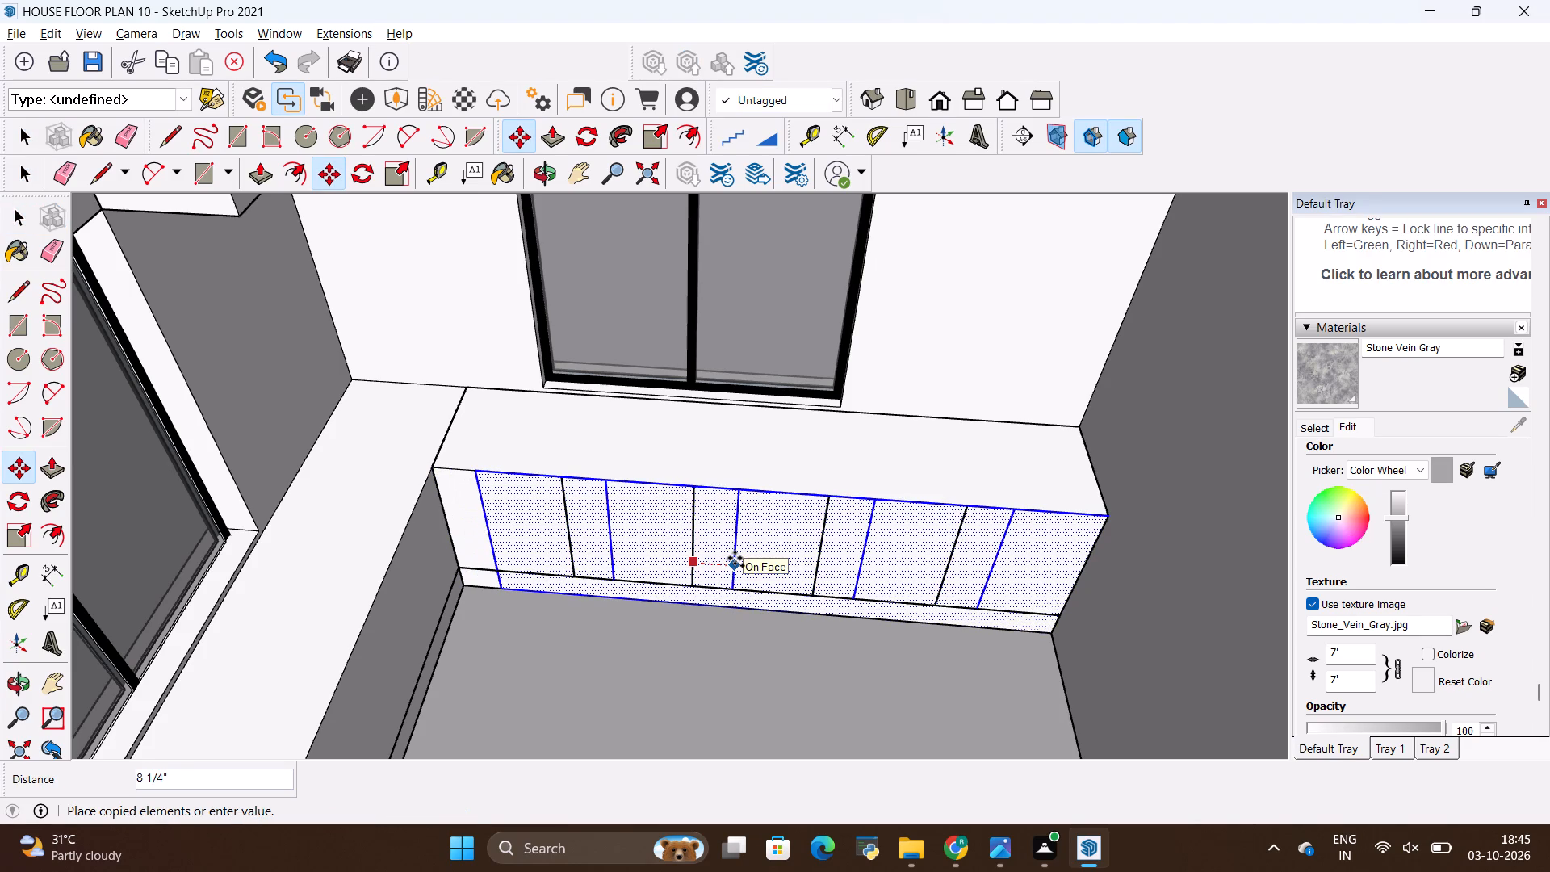
key(BackSpace)
text(.5)
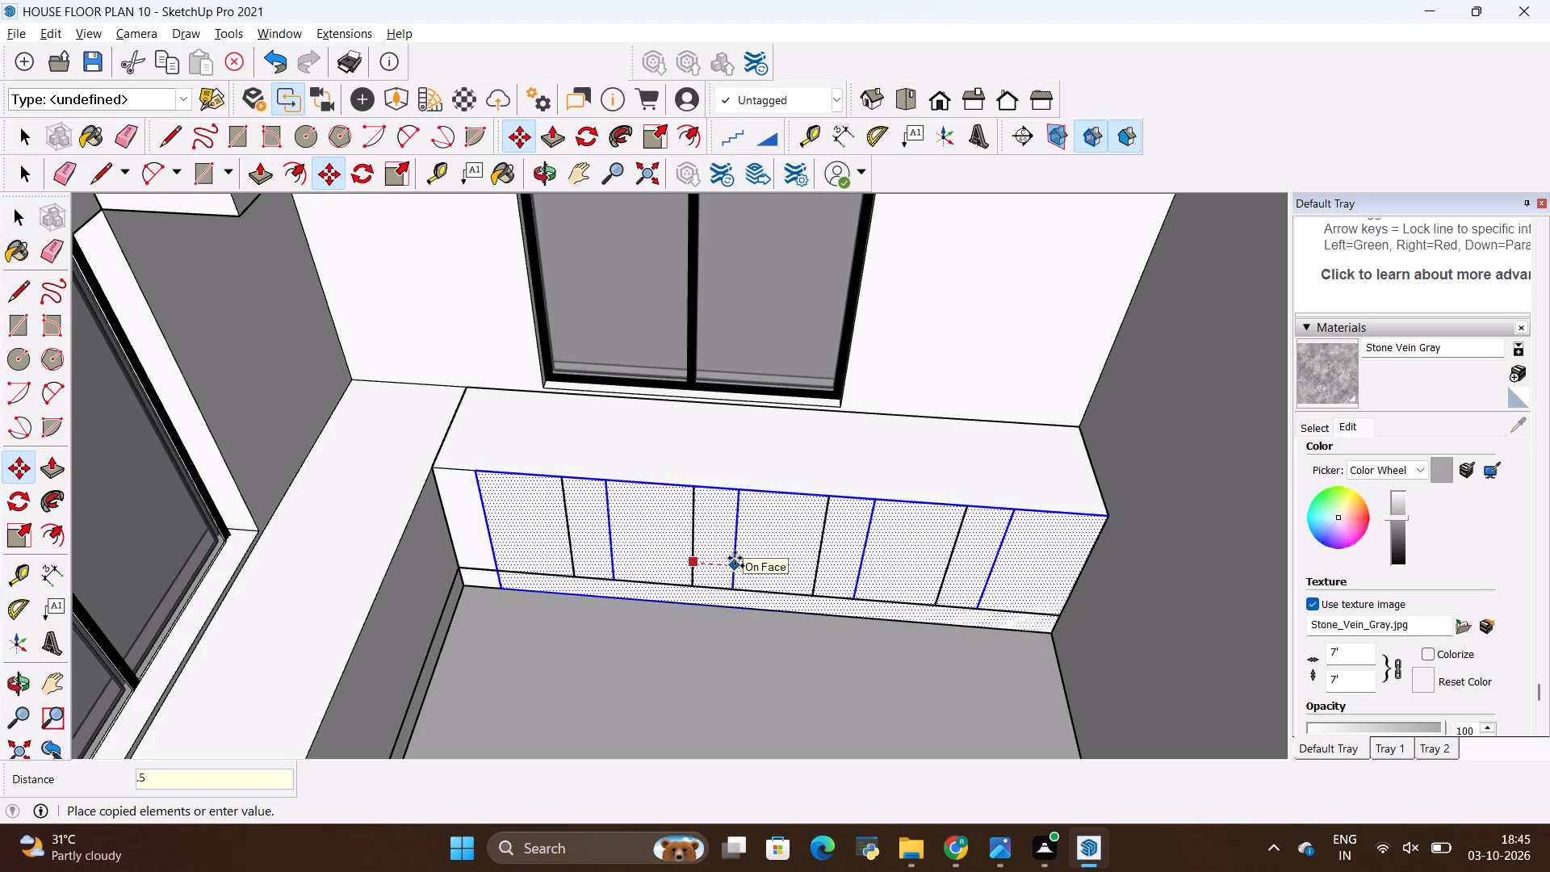
key(shift+quotedbl)
key(Return)
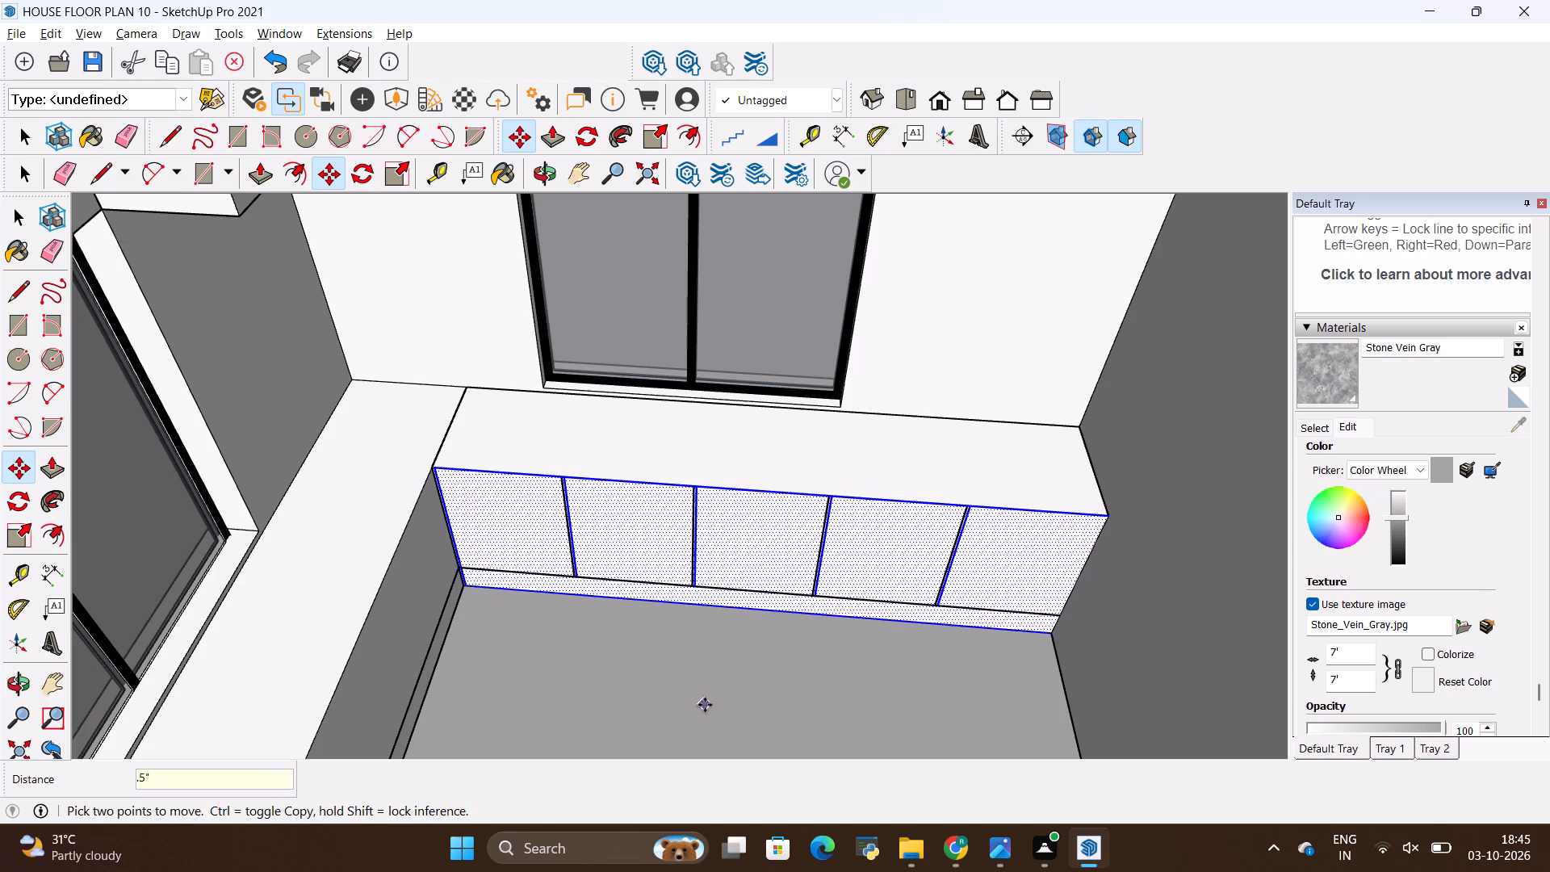
key(space)
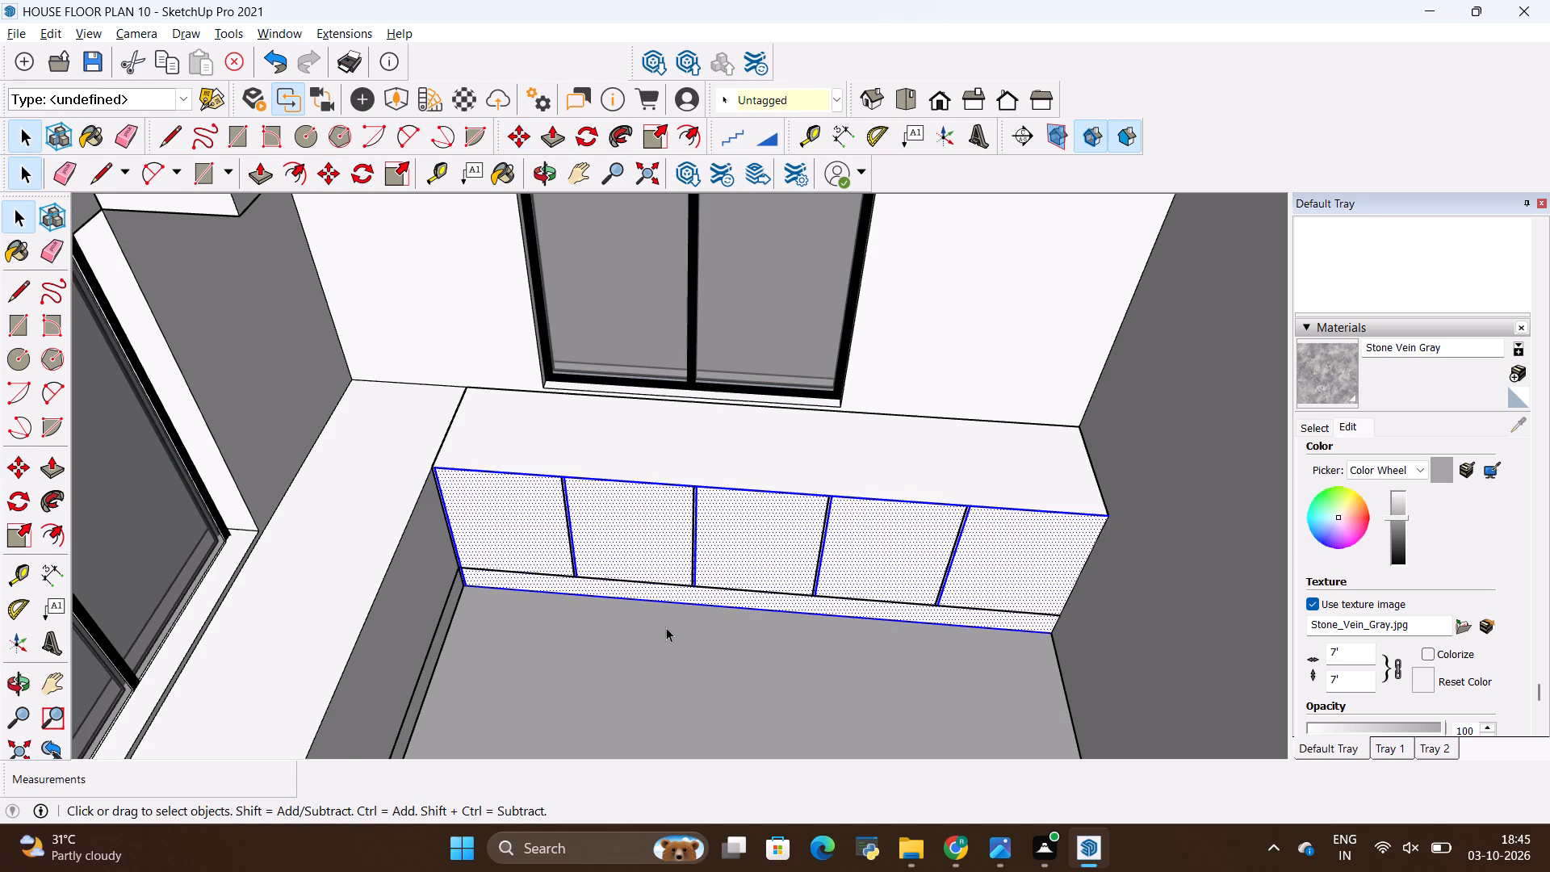
click(666, 627)
Examine the doubled divider lines, top front edge and front face at the first doors of the long base counter.
scroll(457, 483, up, 10)
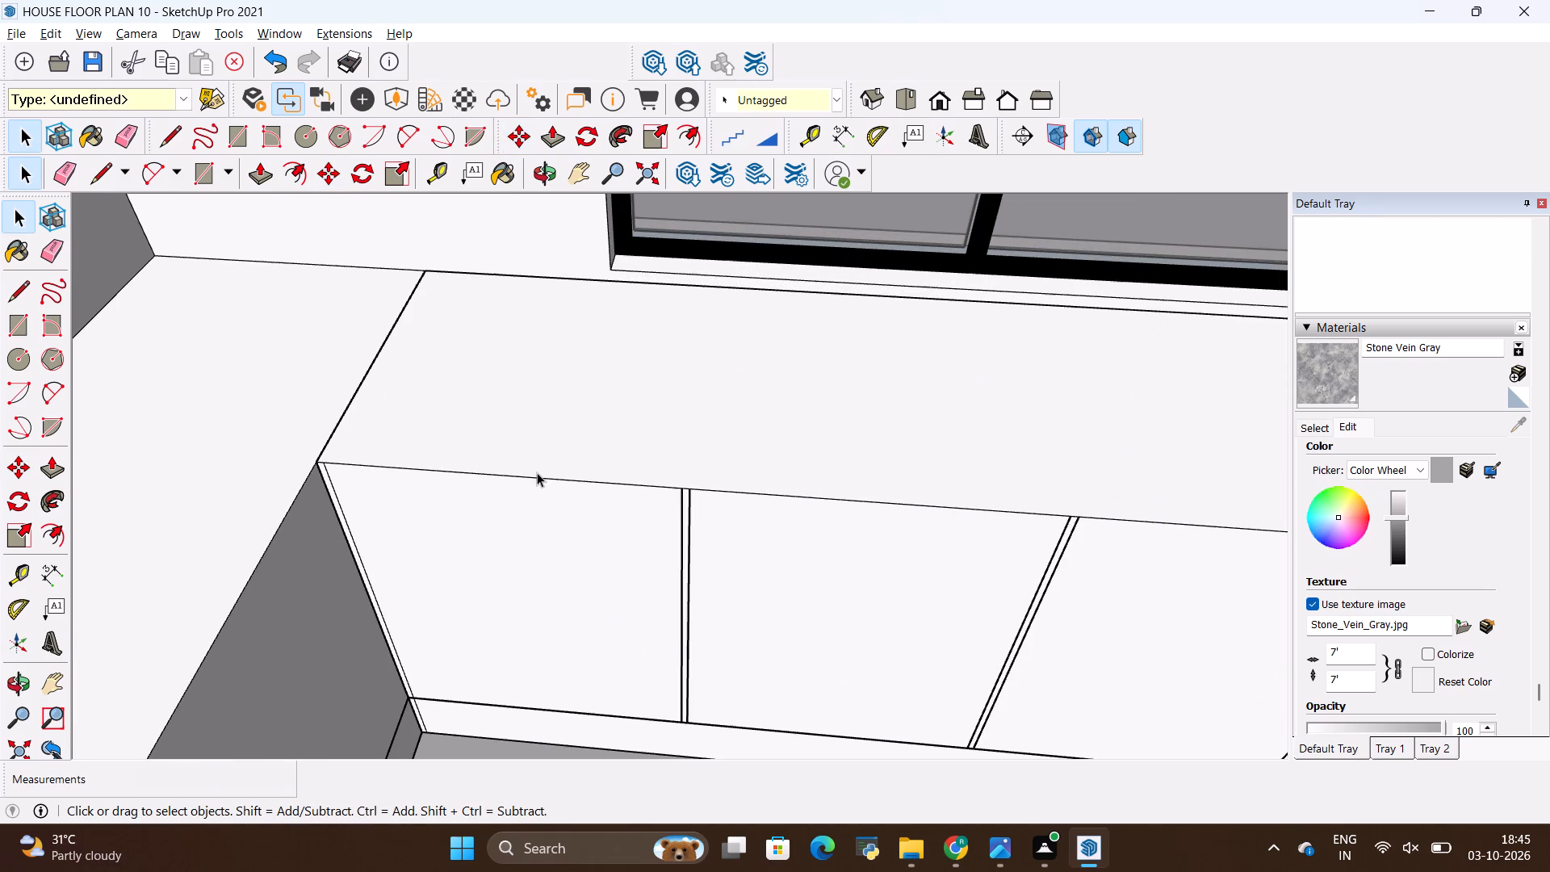
middle_drag(513, 488, 560, 367)
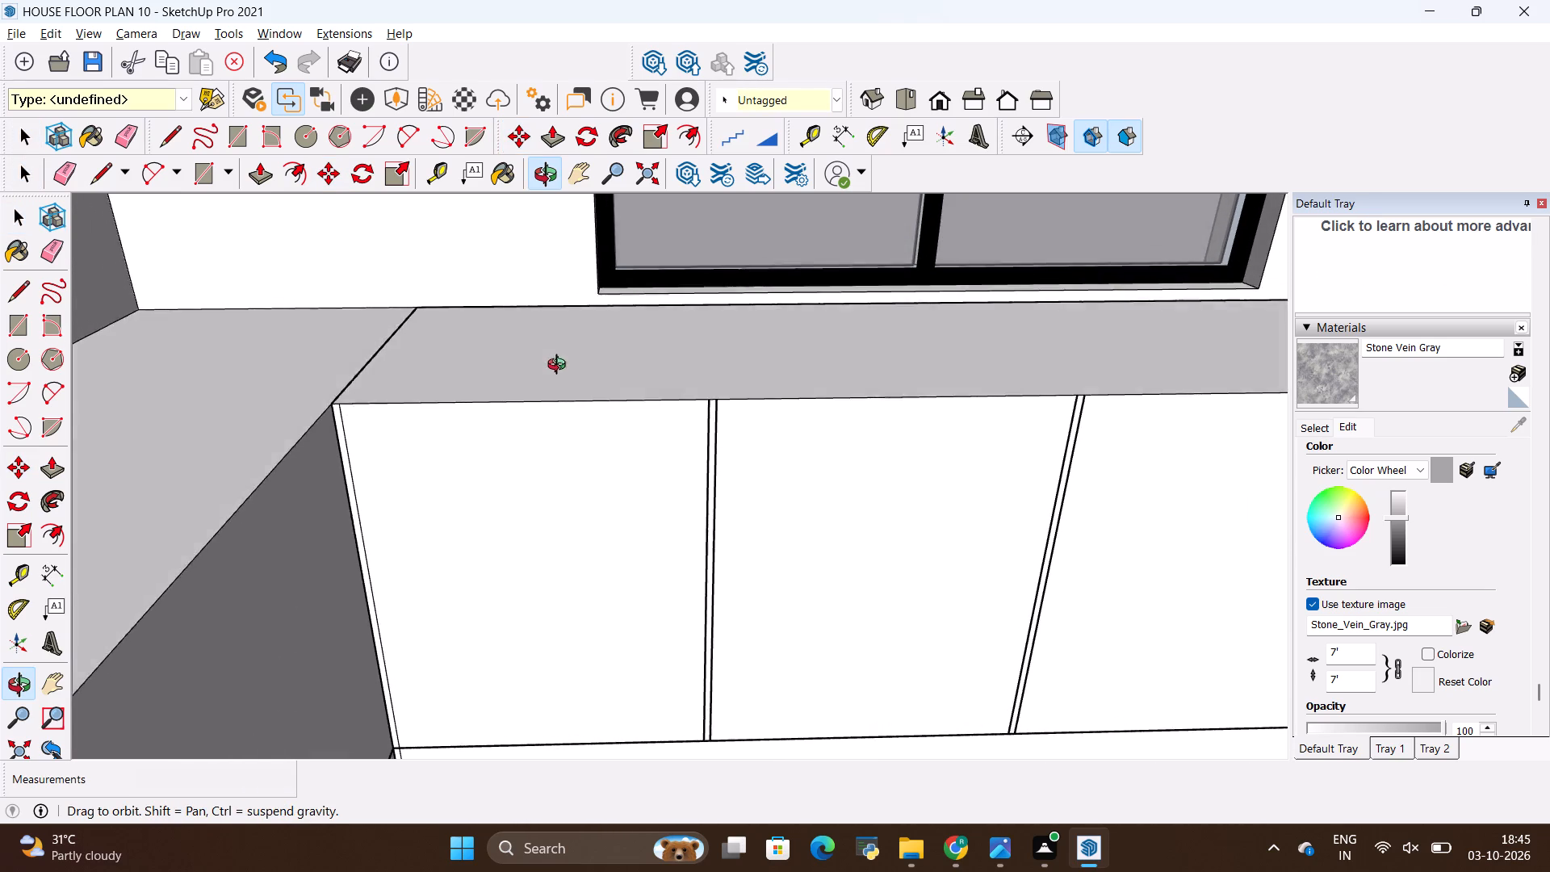
middle_drag(560, 367, 535, 323)
scroll(545, 362, up, 5)
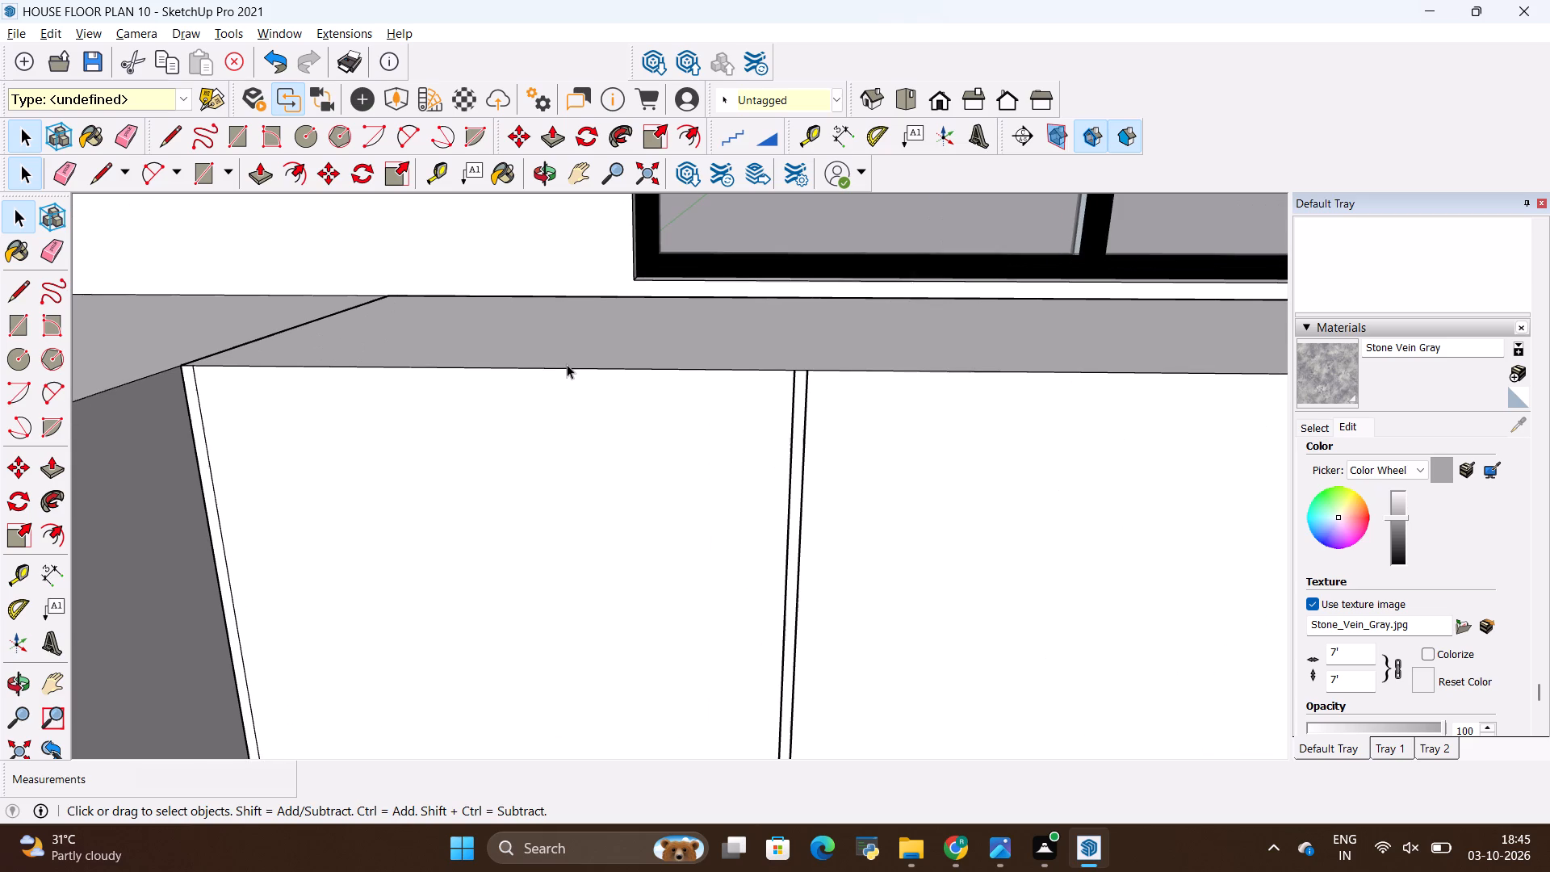
click(571, 370)
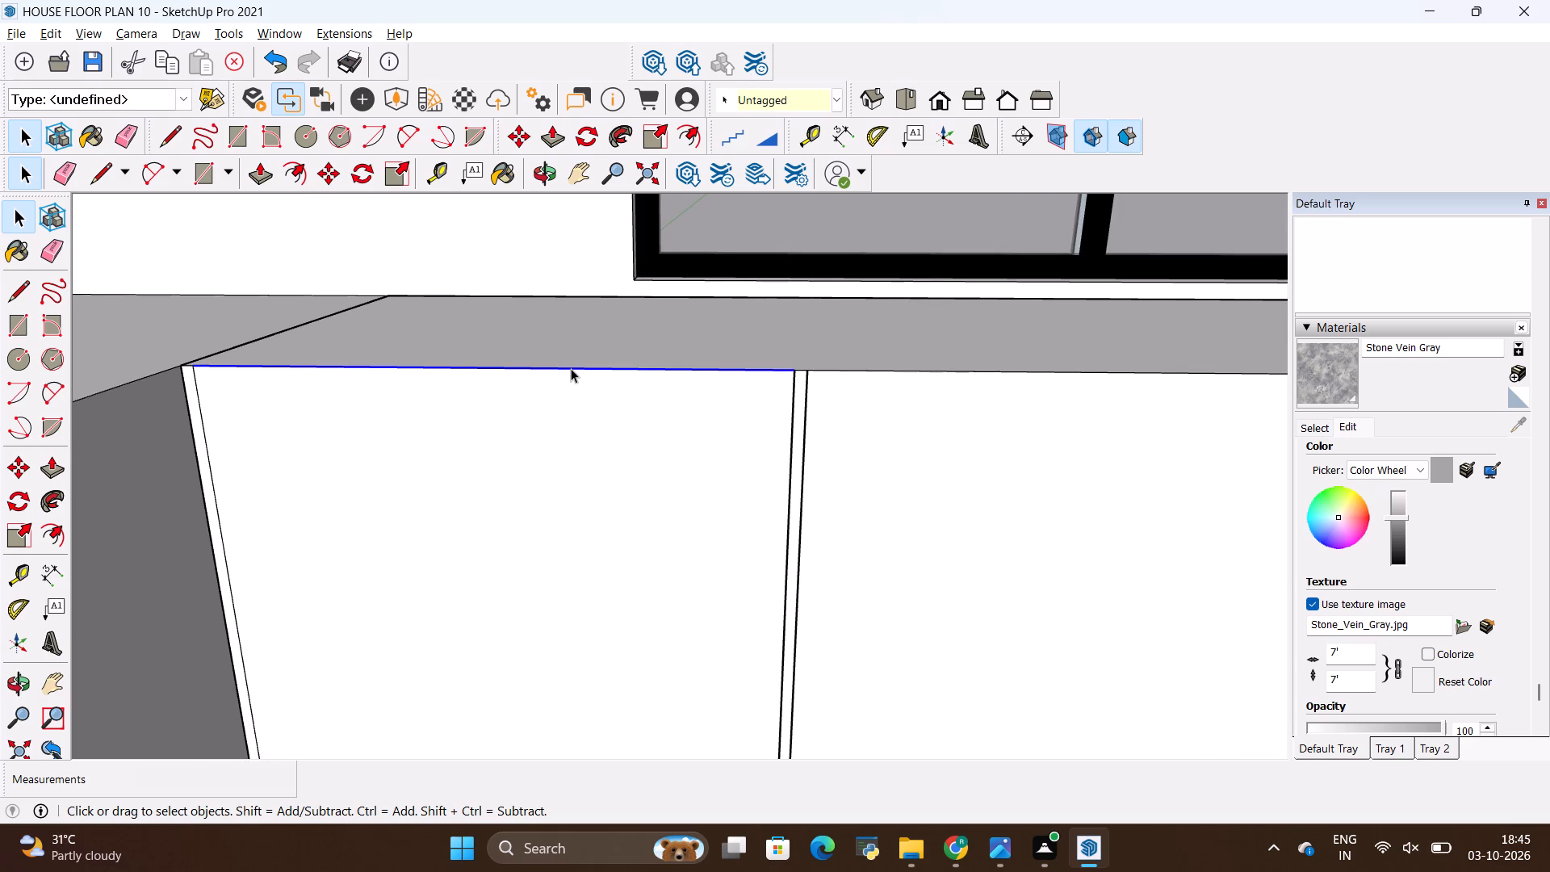
key(space)
click(591, 471)
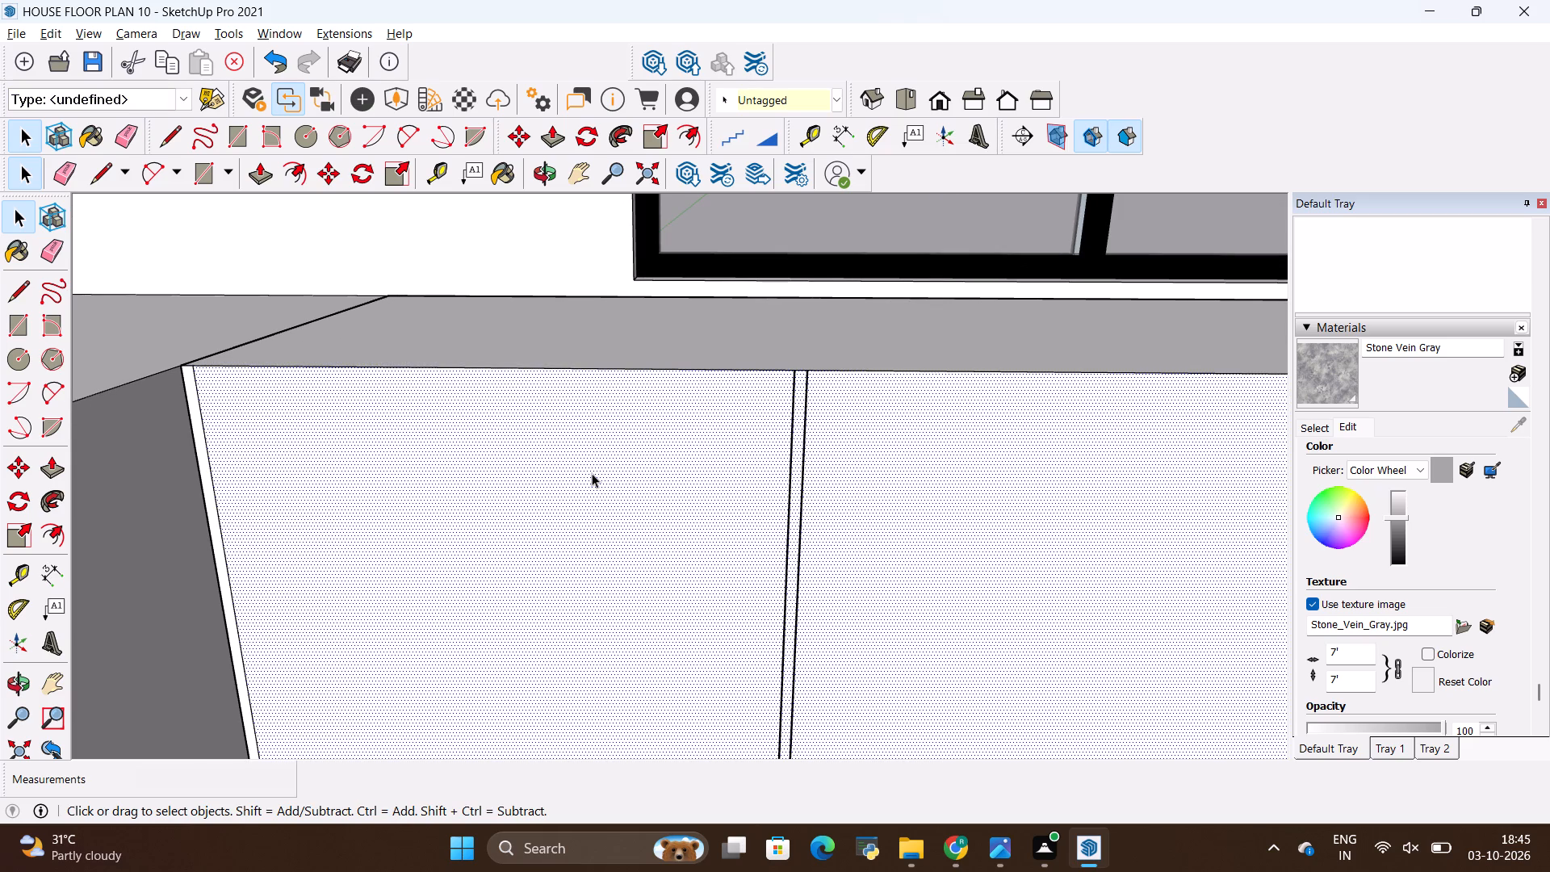
Bring the whole house model back into view from above, with its rooms and kitchen visible.
scroll(592, 473, down, 15)
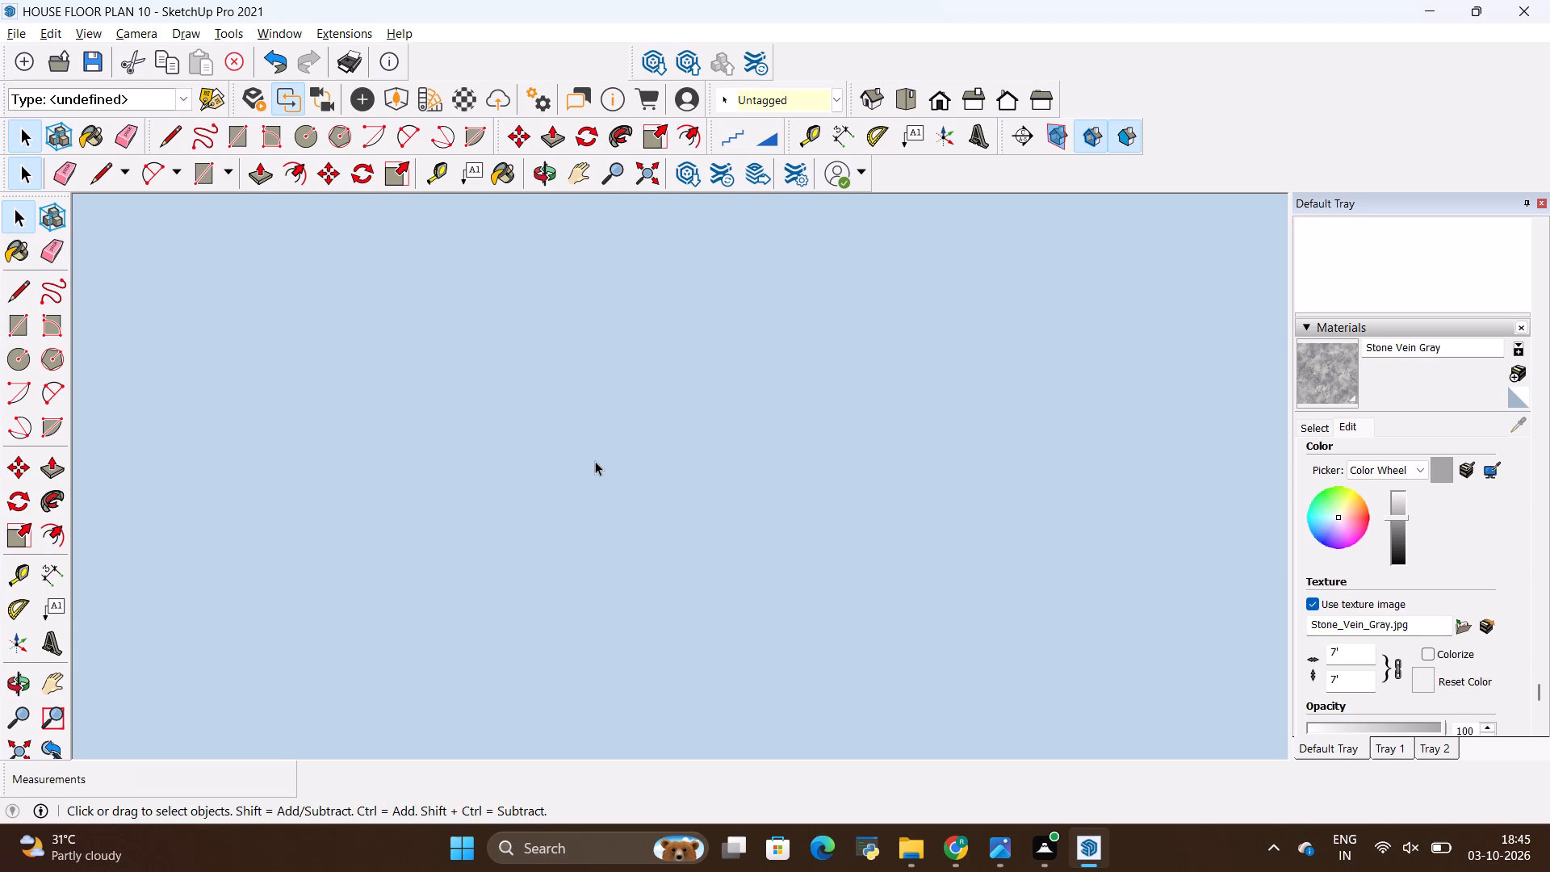
middle_drag(619, 371, 661, 669)
scroll(734, 542, up, 9)
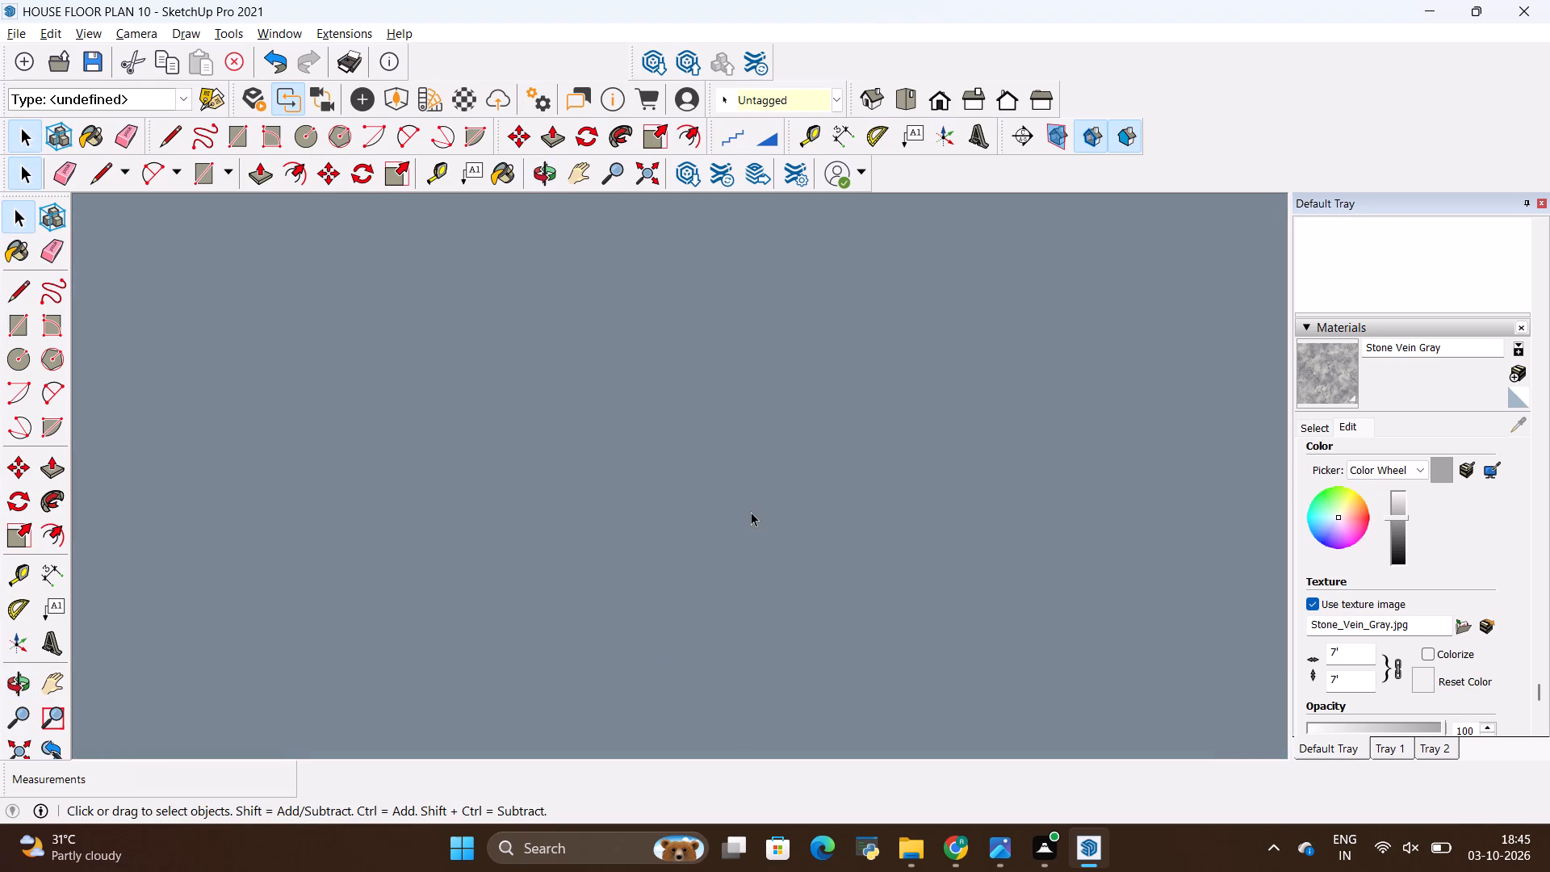
scroll(751, 512, up, 20)
scroll(751, 512, up, 20)
scroll(751, 512, up, 5)
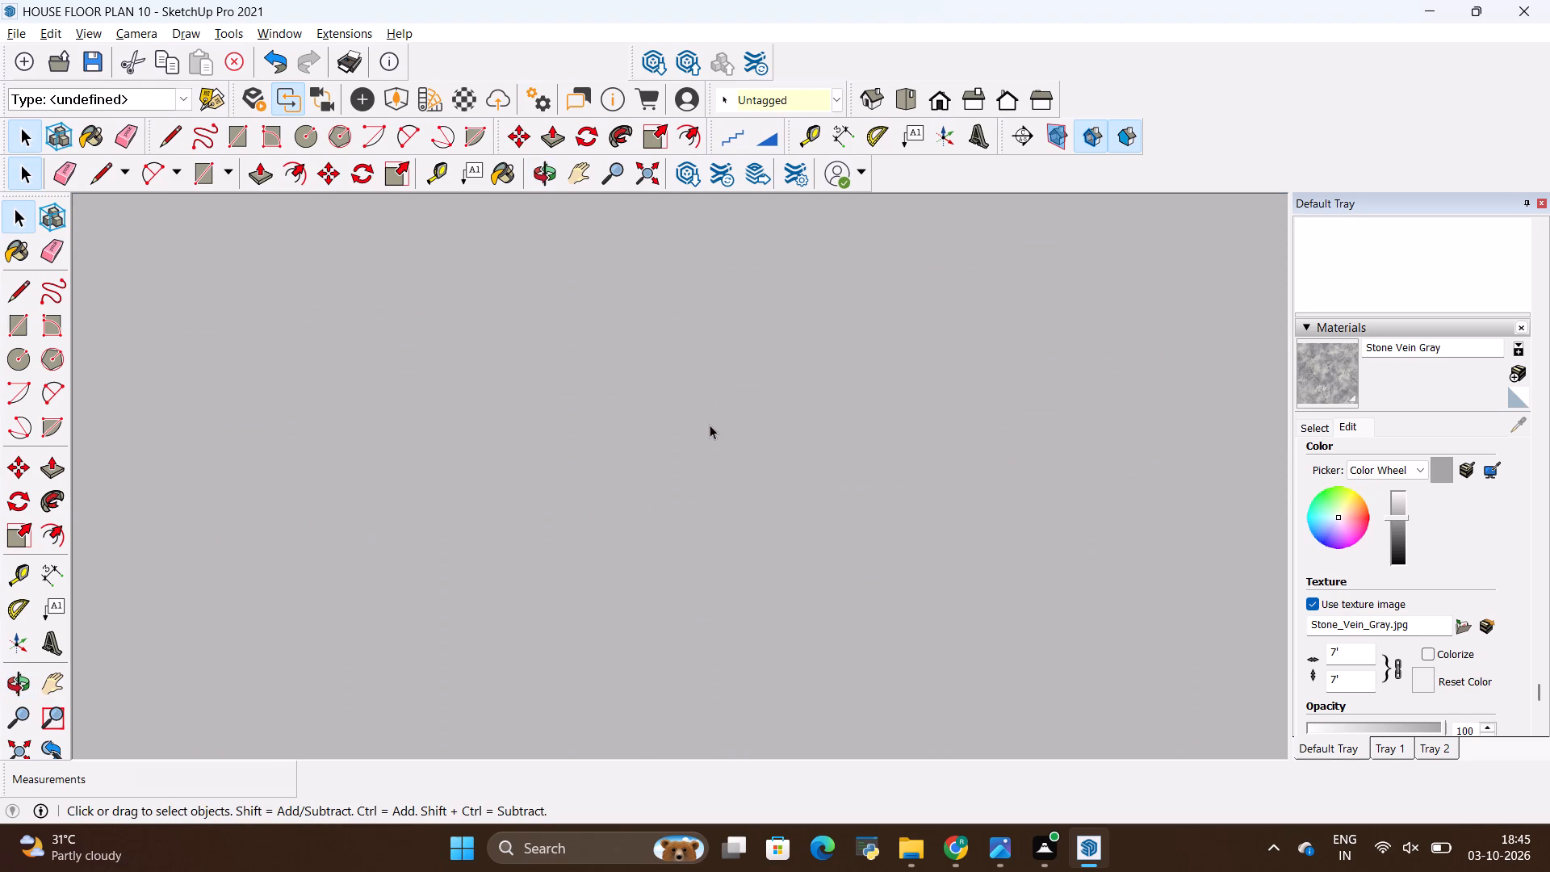
scroll(710, 425, up, 2)
middle_drag(701, 411, 800, 685)
click(859, 103)
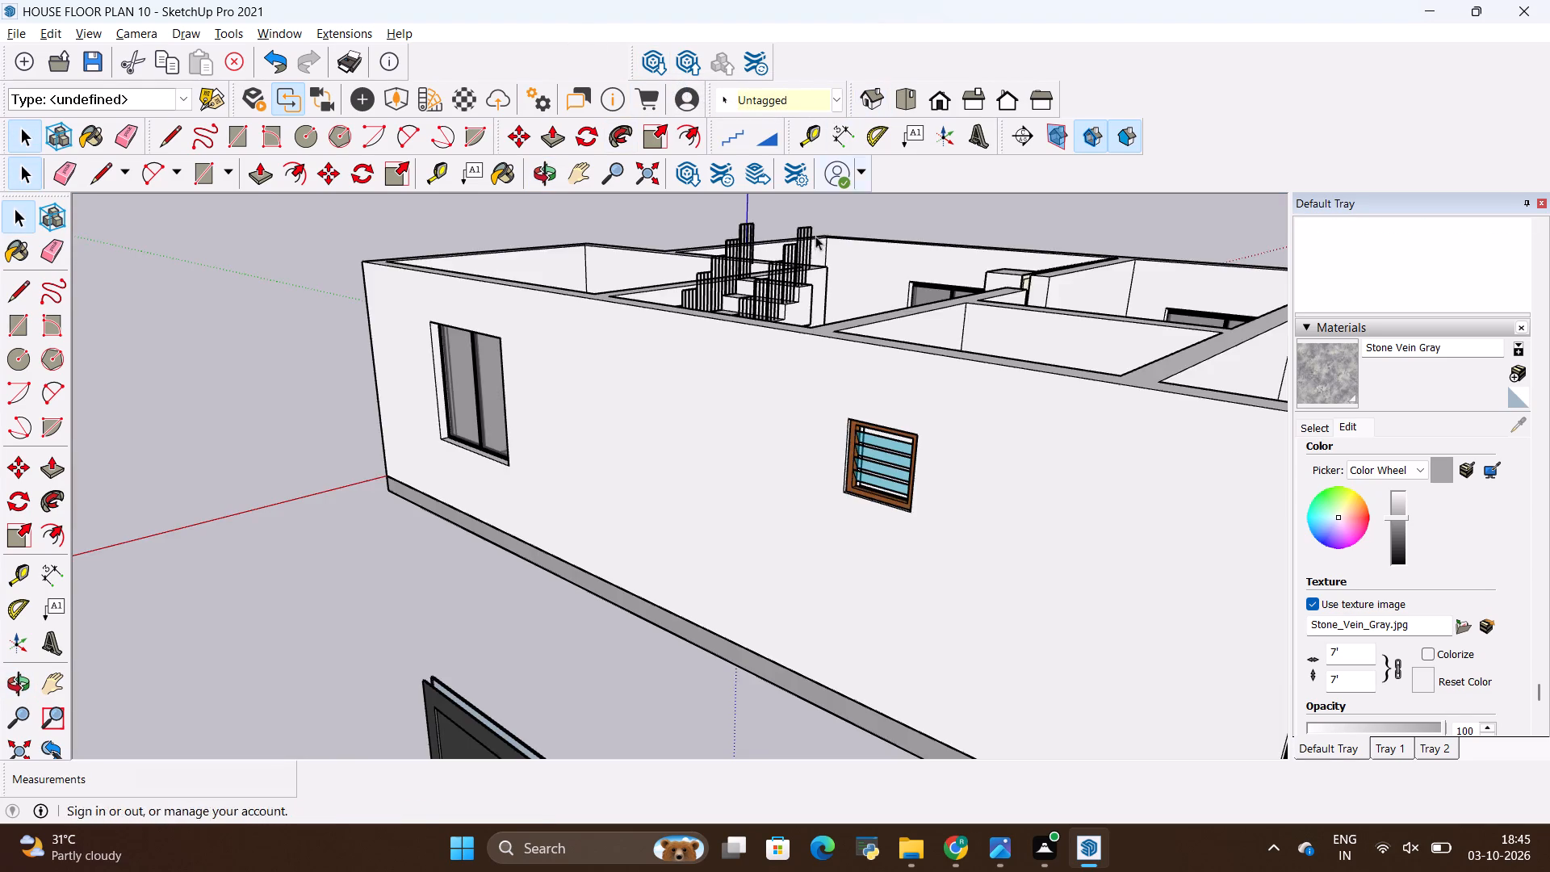
scroll(816, 326, down, 5)
scroll(861, 270, up, 10)
scroll(848, 384, up, 2)
middle_drag(841, 392, 777, 555)
scroll(810, 401, down, 16)
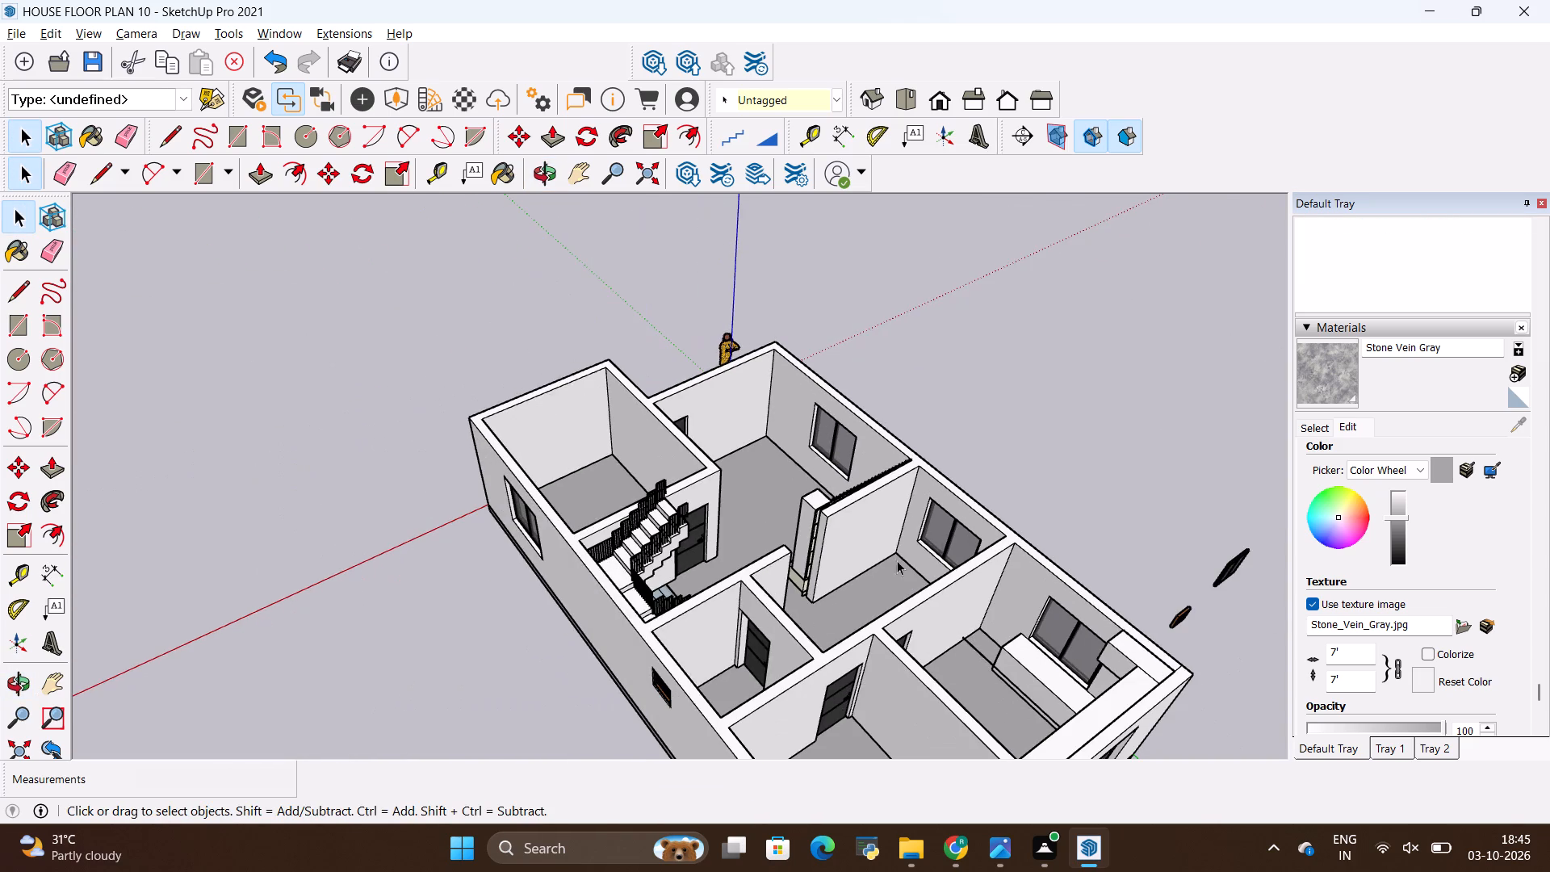
scroll(406, 417, down, 4)
middle_drag(331, 417, 1028, 407)
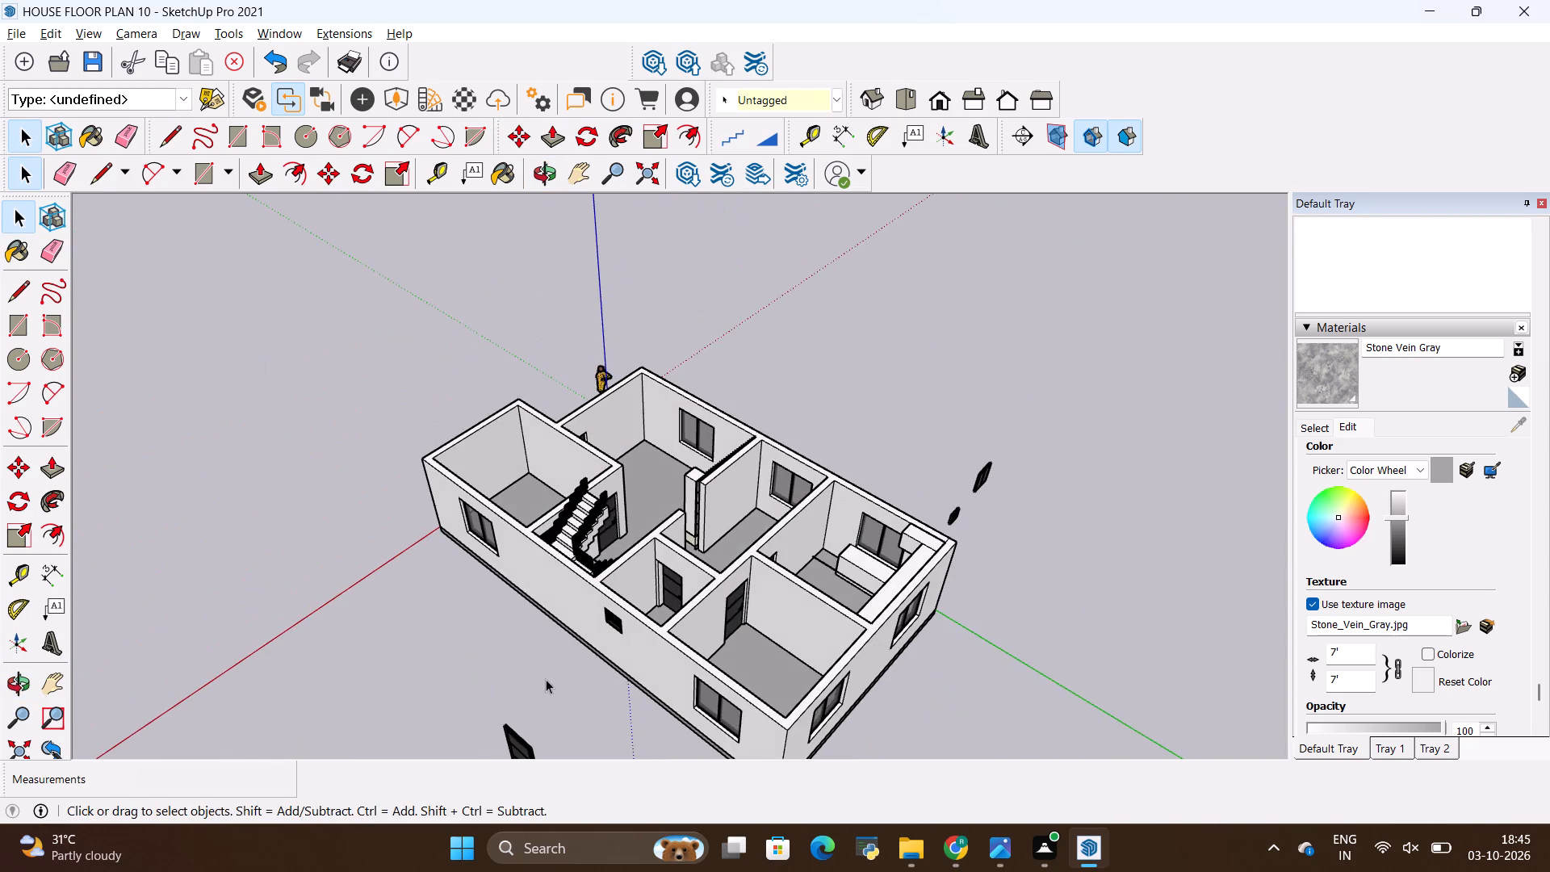
Examine the living room's slatted TV wall, with its rounded panel and the tall open shelf unit beside it.
middle_drag(545, 679, 865, 662)
scroll(783, 375, up, 4)
middle_drag(434, 704, 645, 778)
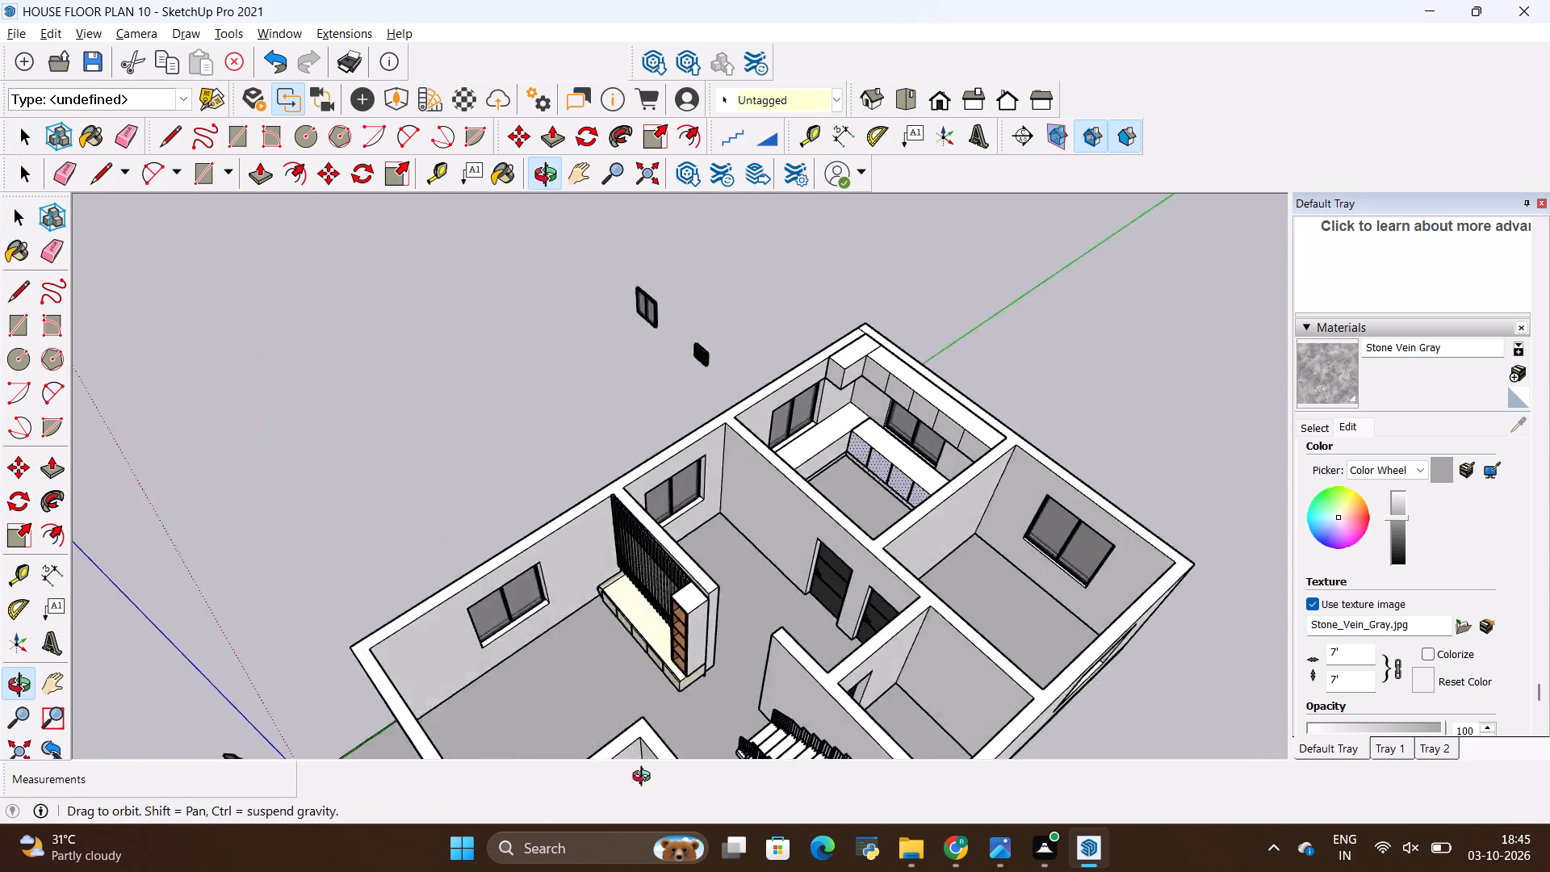
middle_drag(645, 778, 748, 730)
middle_drag(589, 569, 690, 491)
scroll(743, 516, up, 18)
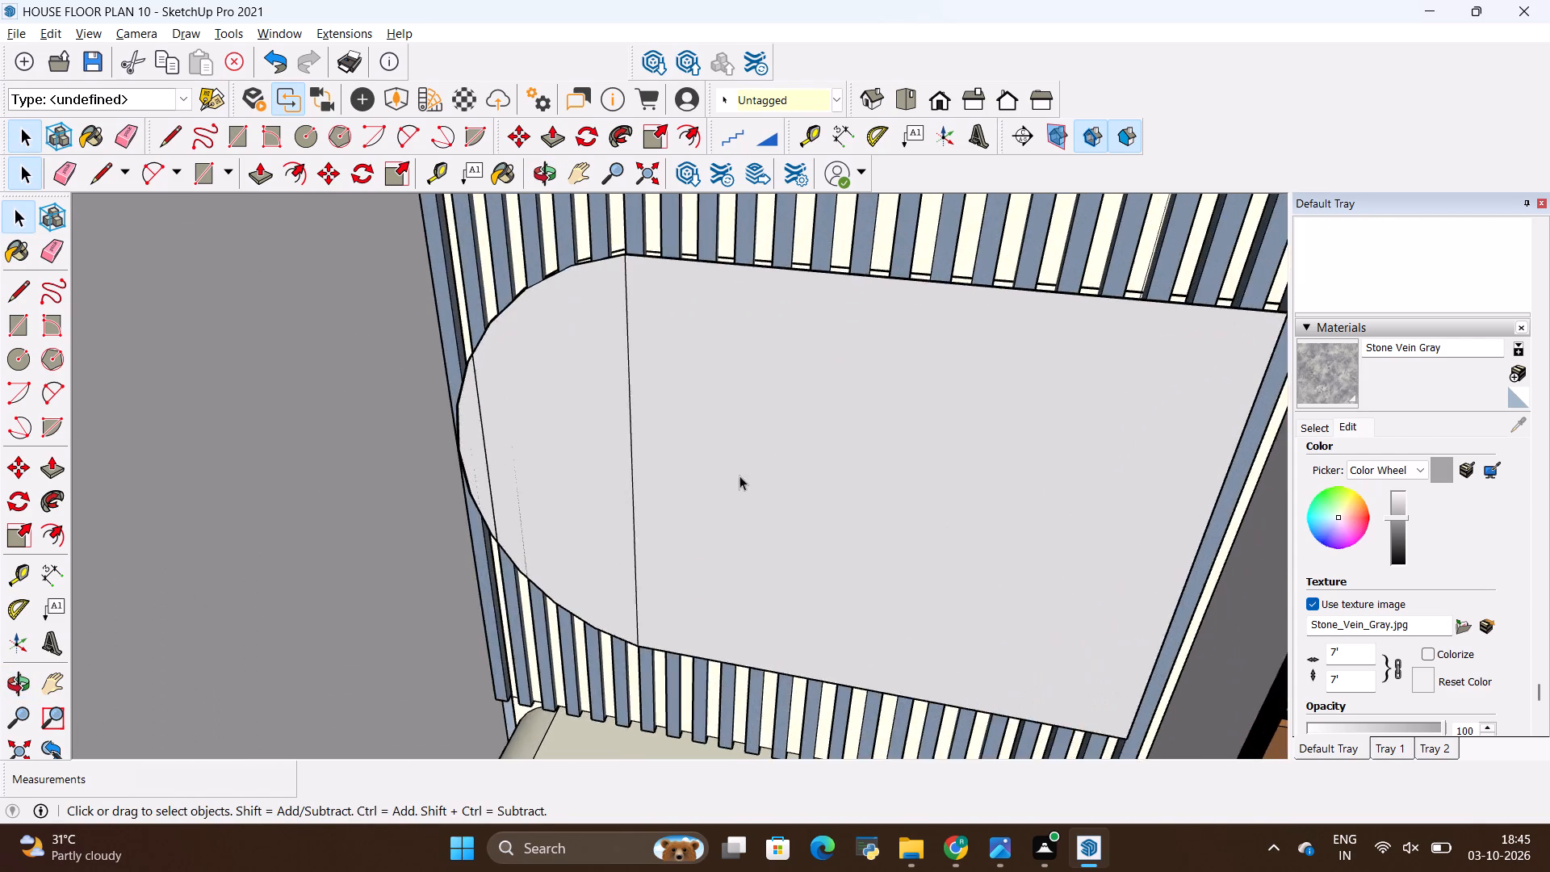
scroll(739, 476, up, 2)
scroll(756, 450, down, 20)
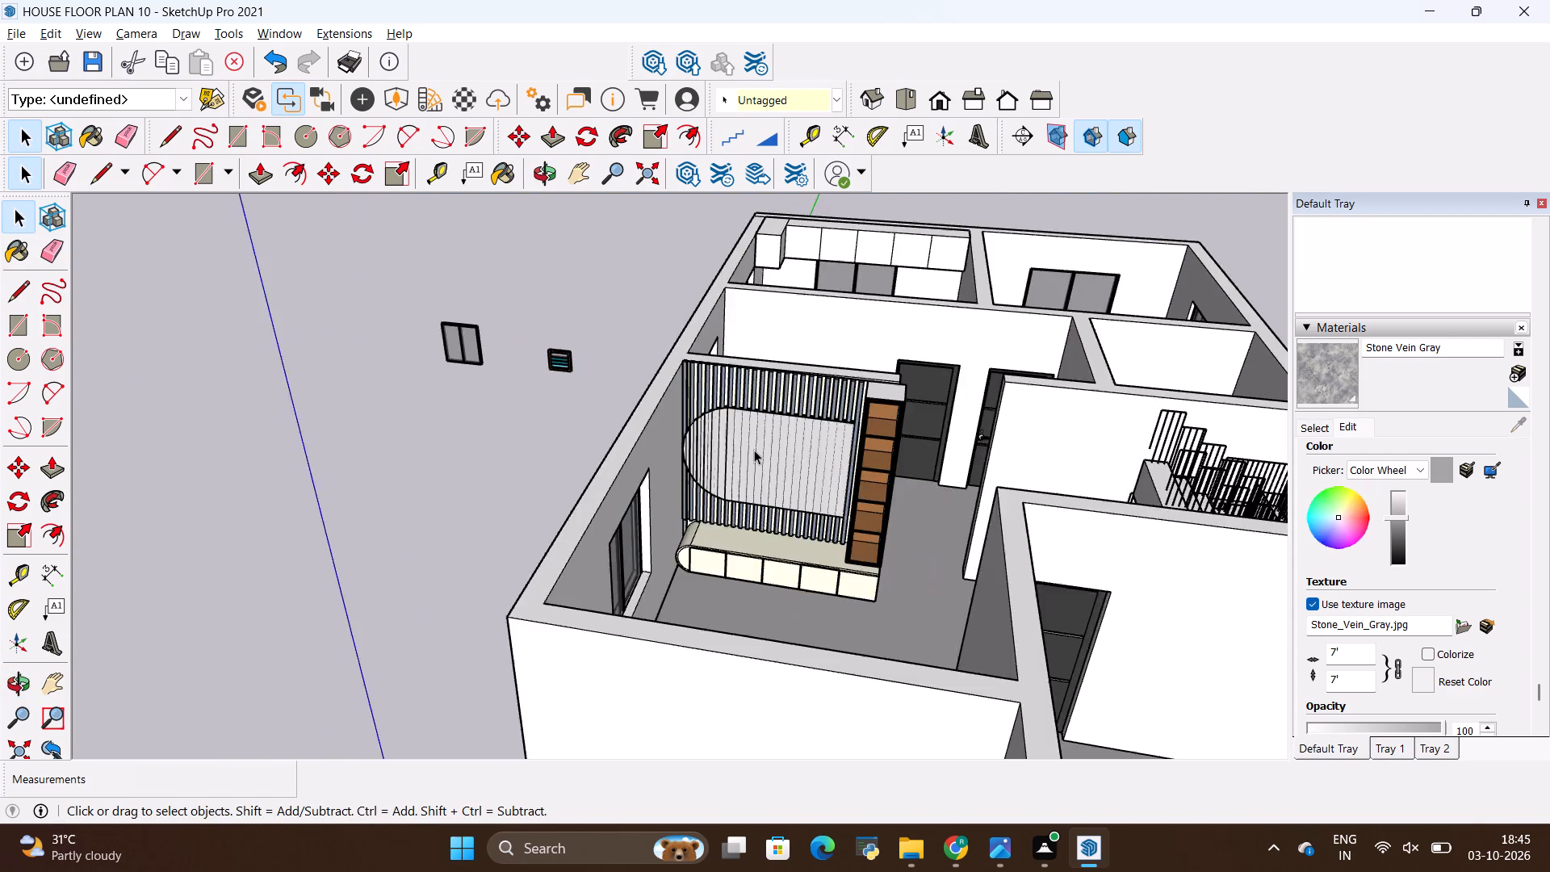
scroll(754, 450, down, 4)
scroll(802, 287, up, 7)
scroll(802, 496, down, 4)
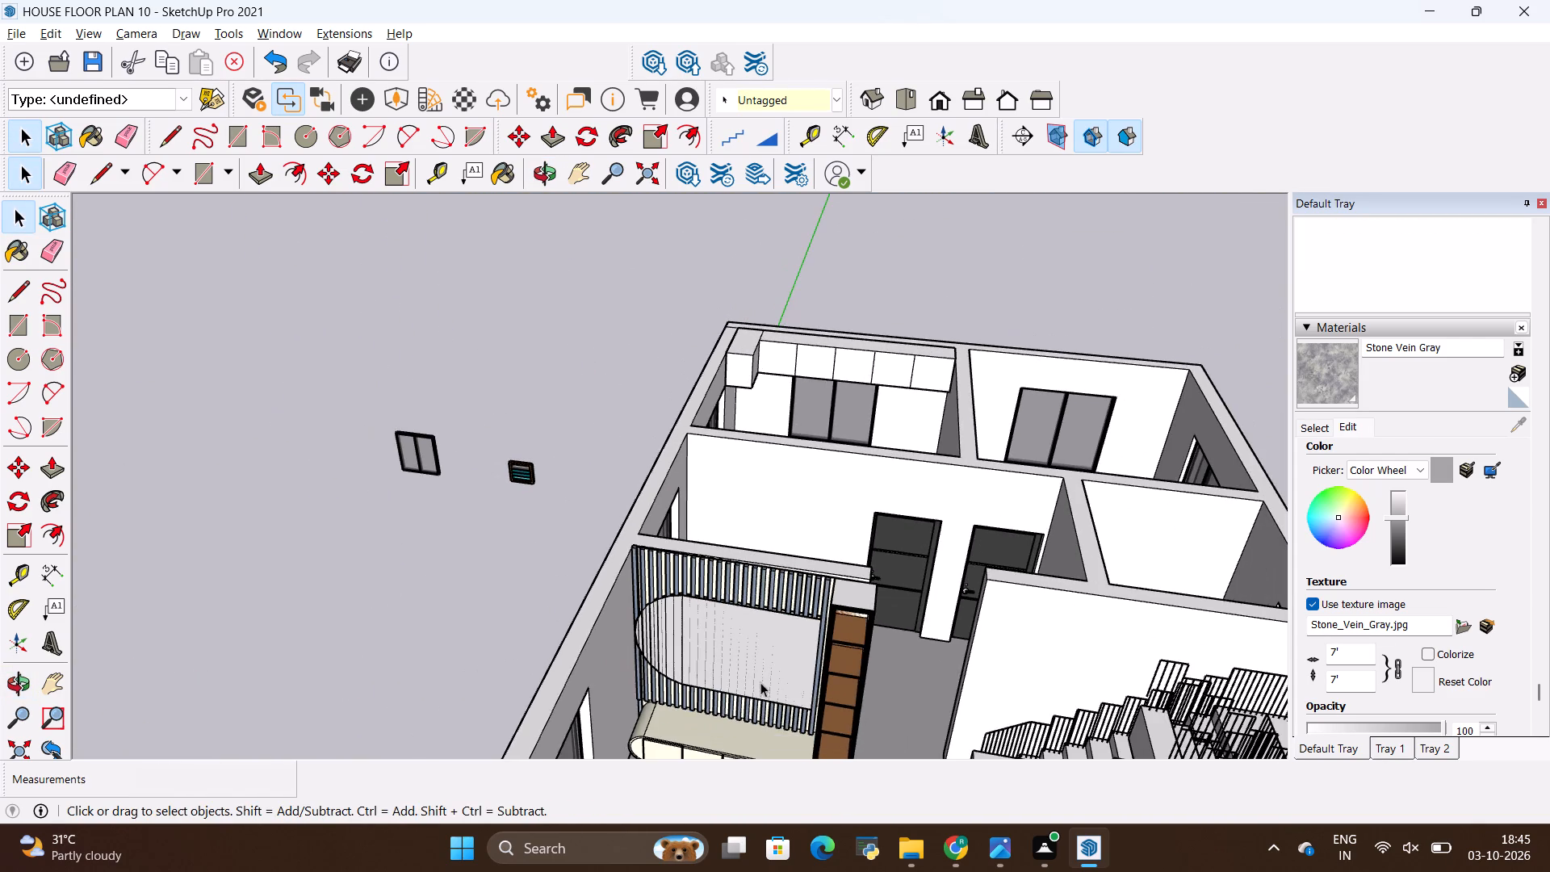
middle_drag(758, 678, 756, 625)
scroll(734, 577, up, 10)
middle_drag(760, 607, 757, 601)
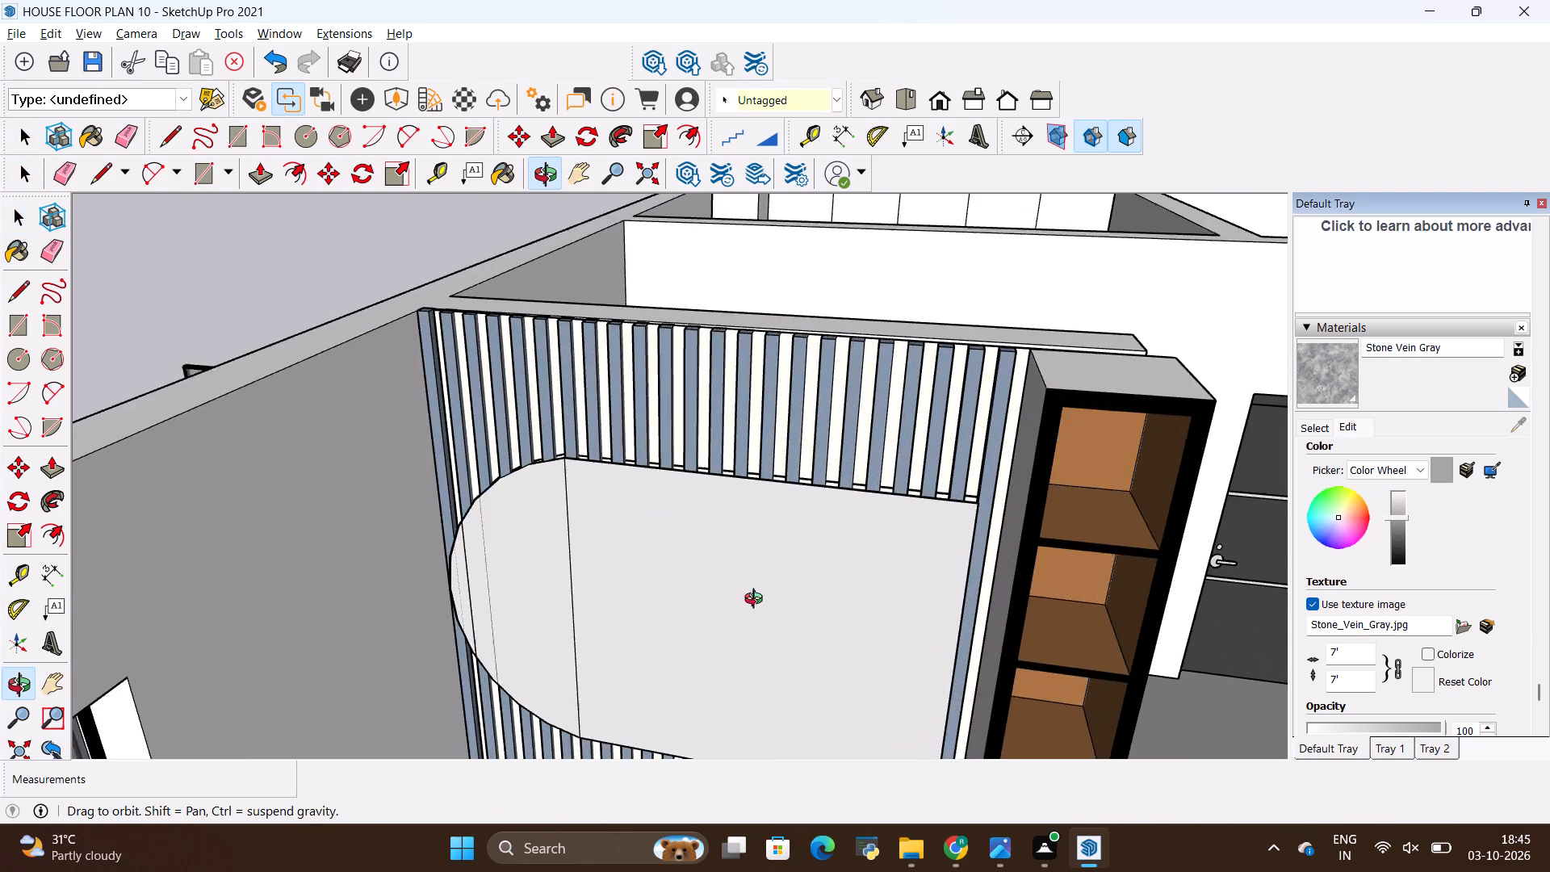
middle_drag(757, 601, 886, 527)
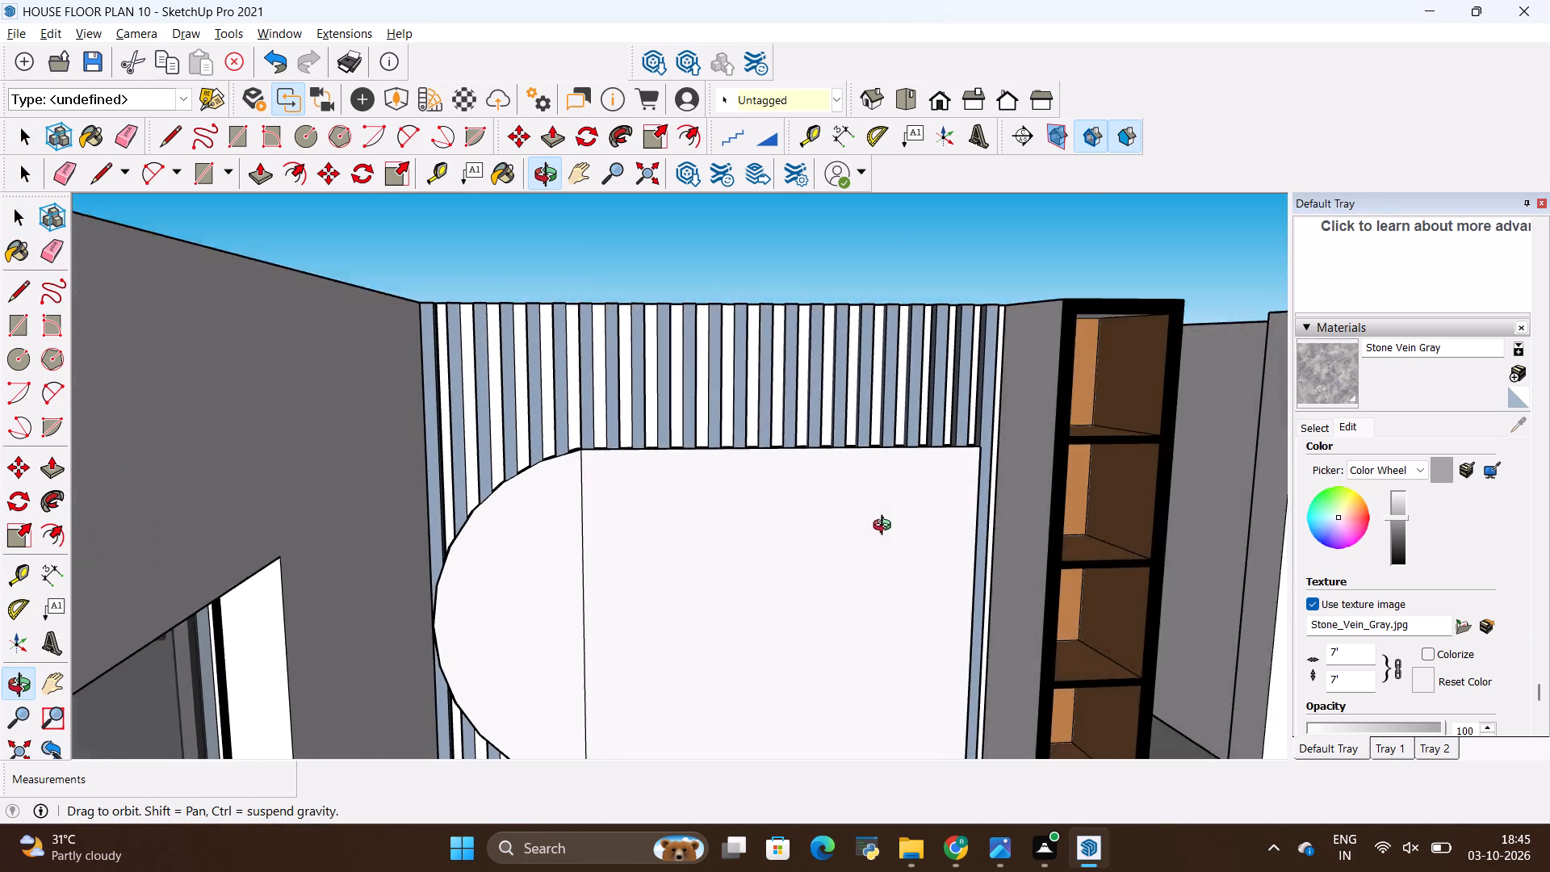
middle_drag(886, 527, 547, 555)
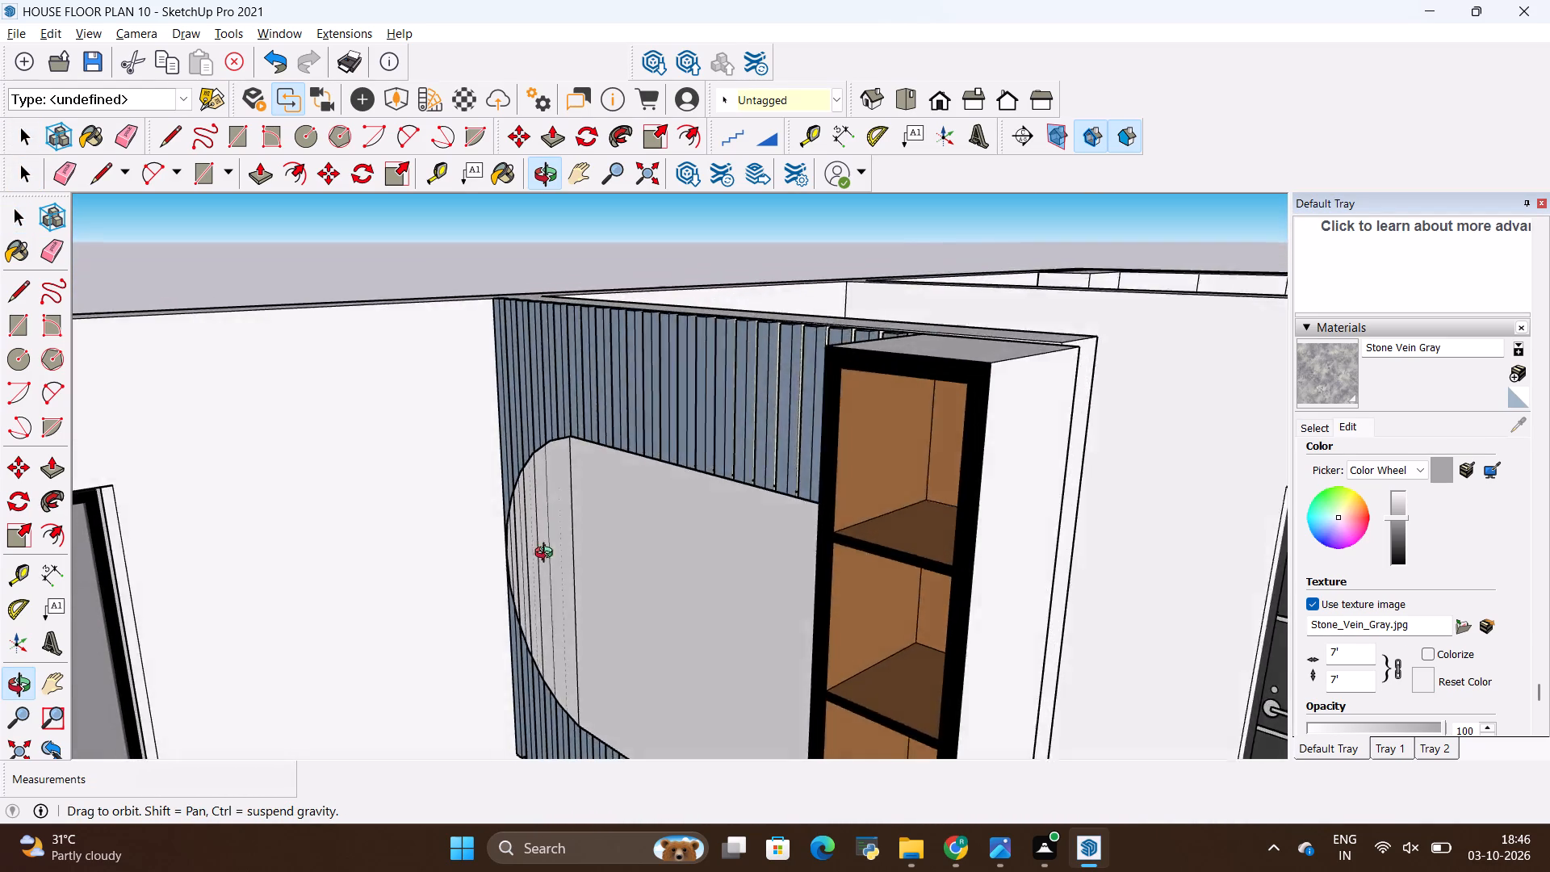
middle_drag(547, 555, 779, 541)
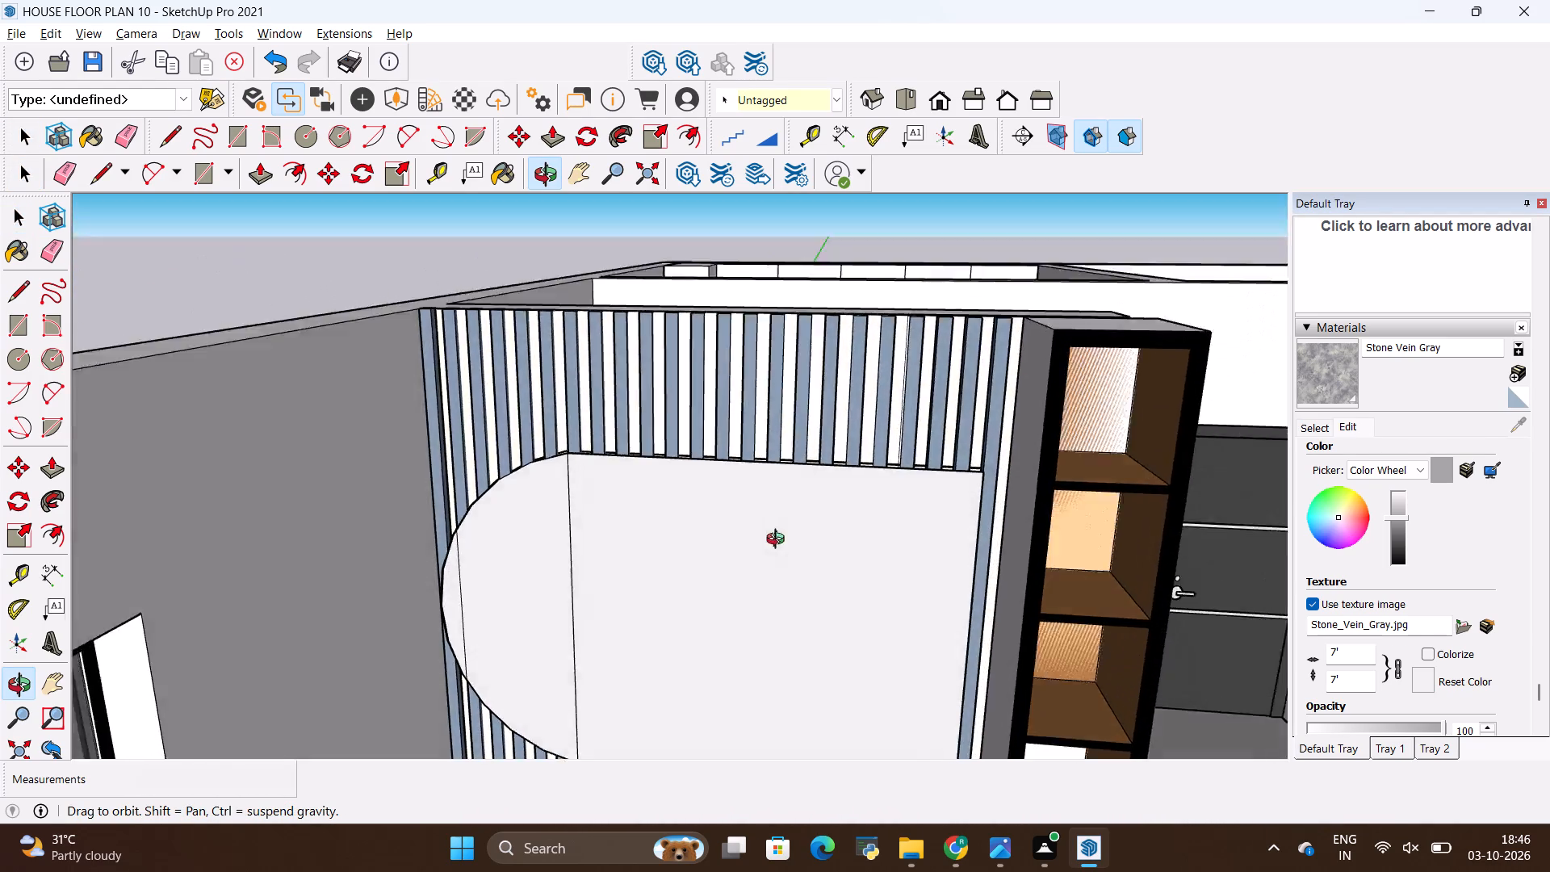
middle_drag(779, 541, 790, 610)
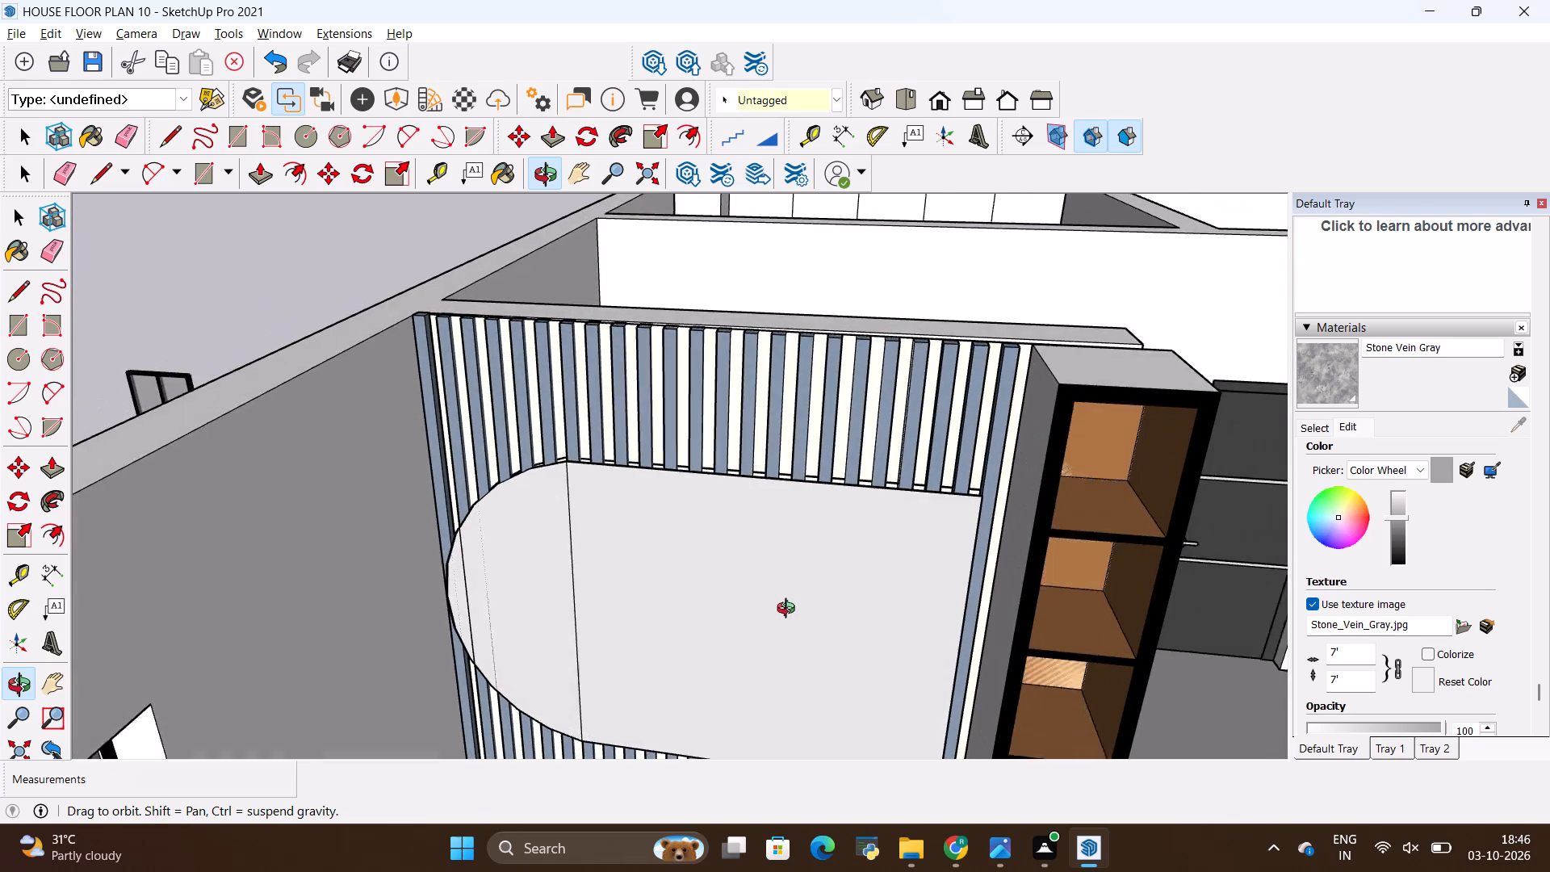
middle_drag(790, 610, 827, 689)
scroll(819, 677, down, 11)
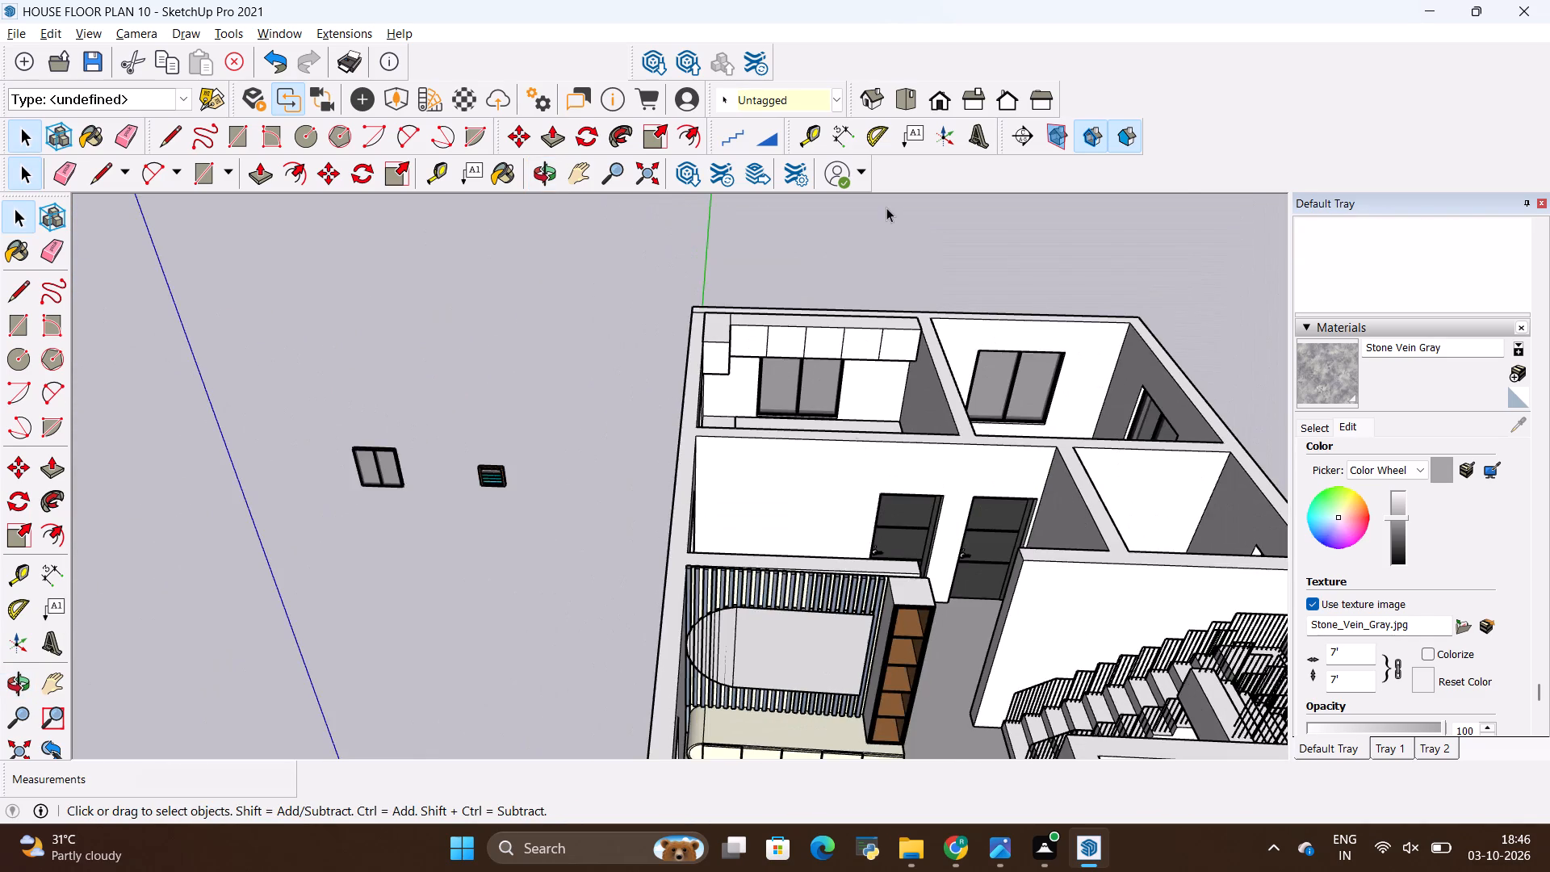
Clear the selection and examine the door panels of the kitchen's long overhead cabinet and base counter.
scroll(885, 208, up, 15)
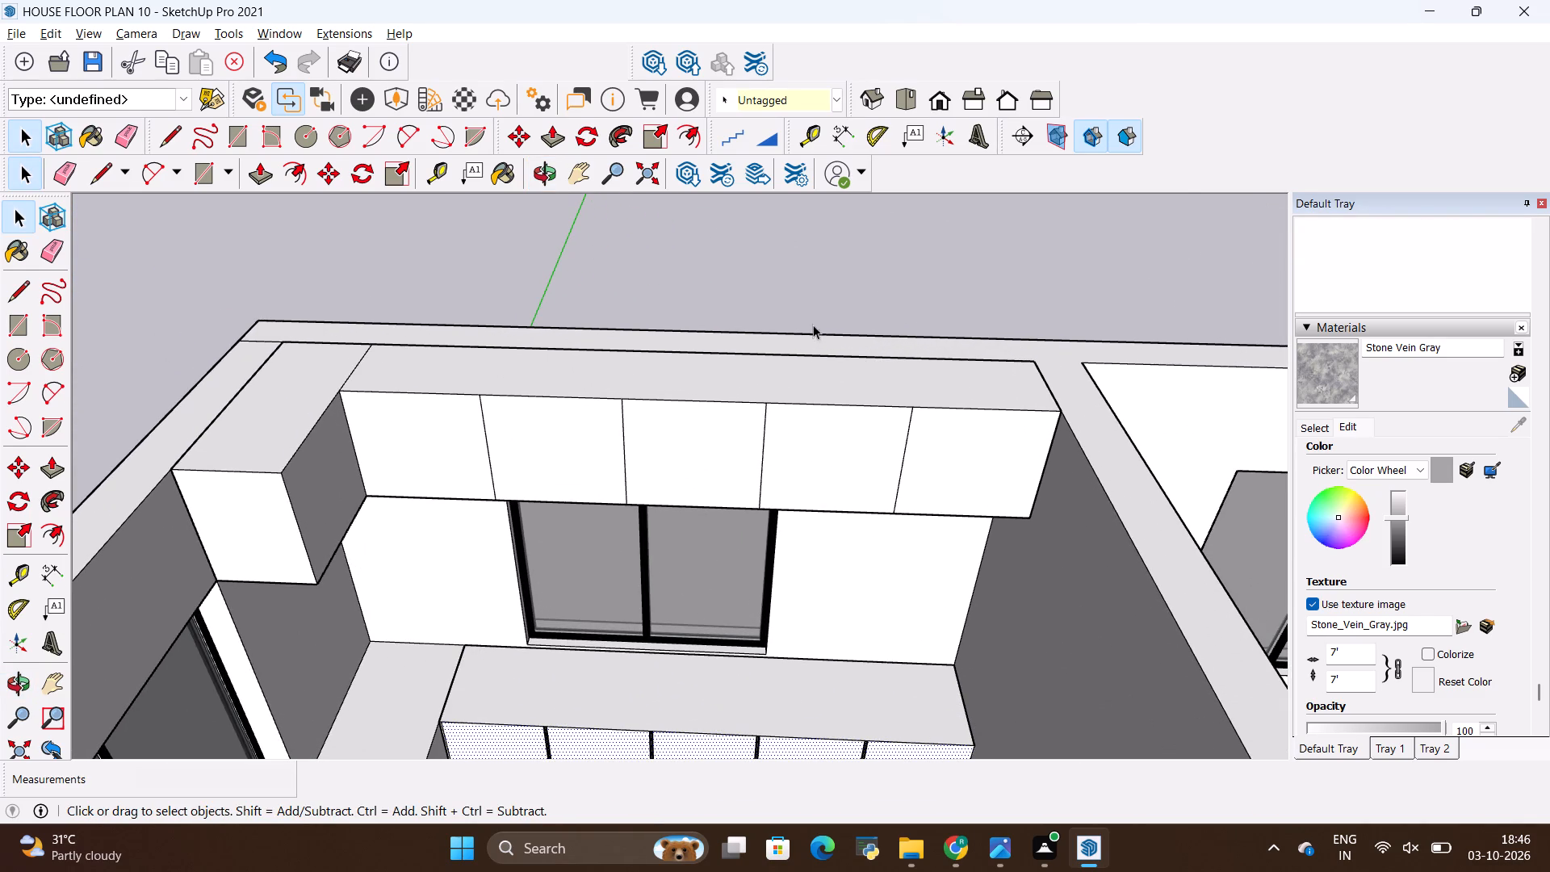
key(space)
click(815, 281)
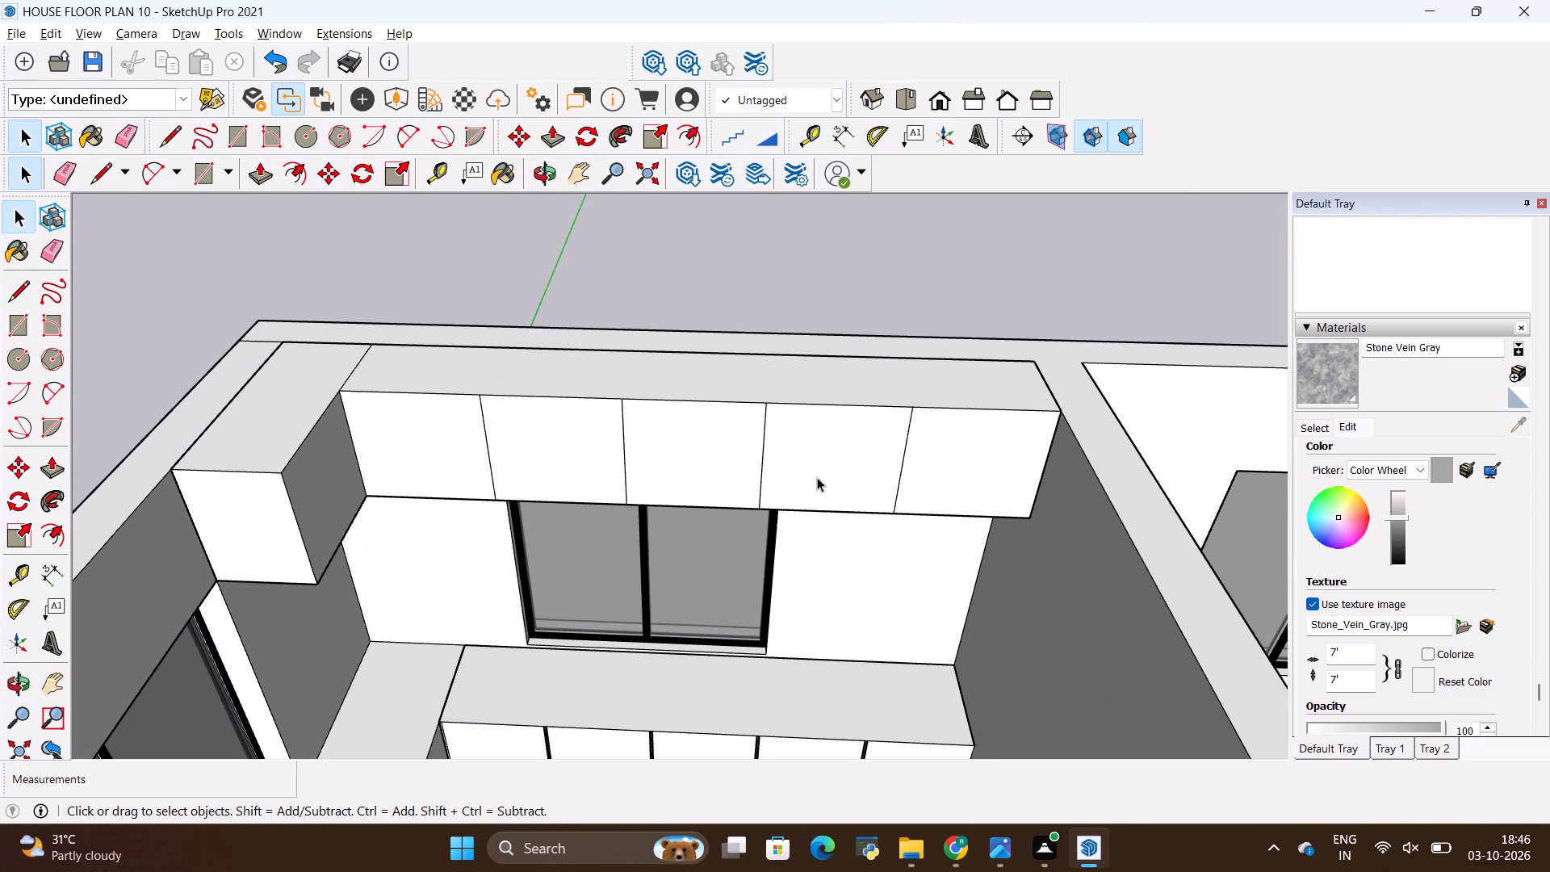
scroll(702, 433, down, 3)
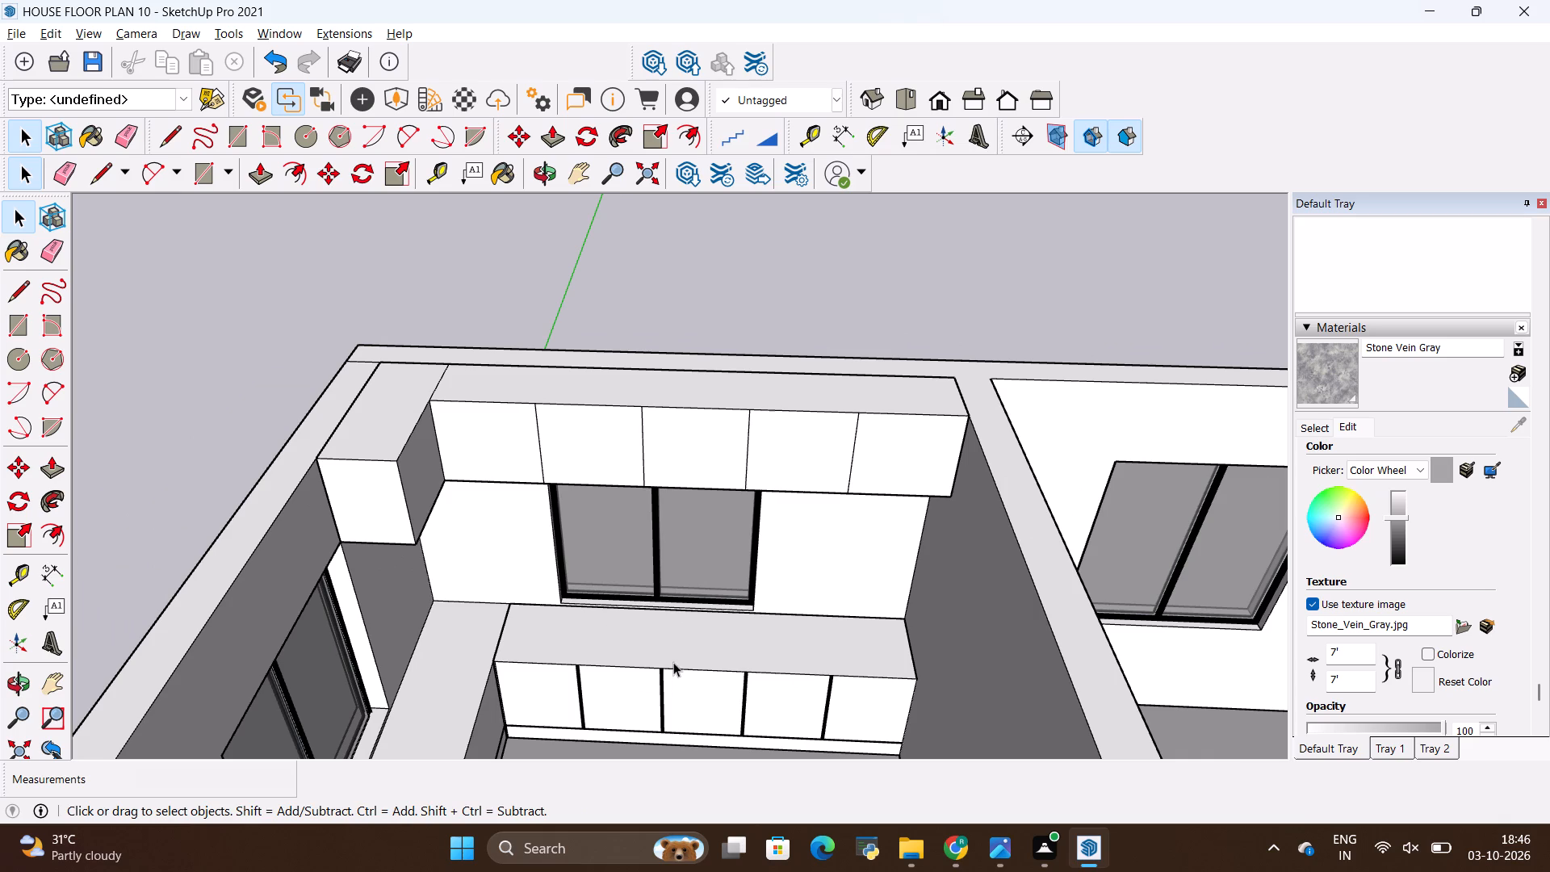
scroll(647, 522, down, 5)
scroll(681, 655, up, 4)
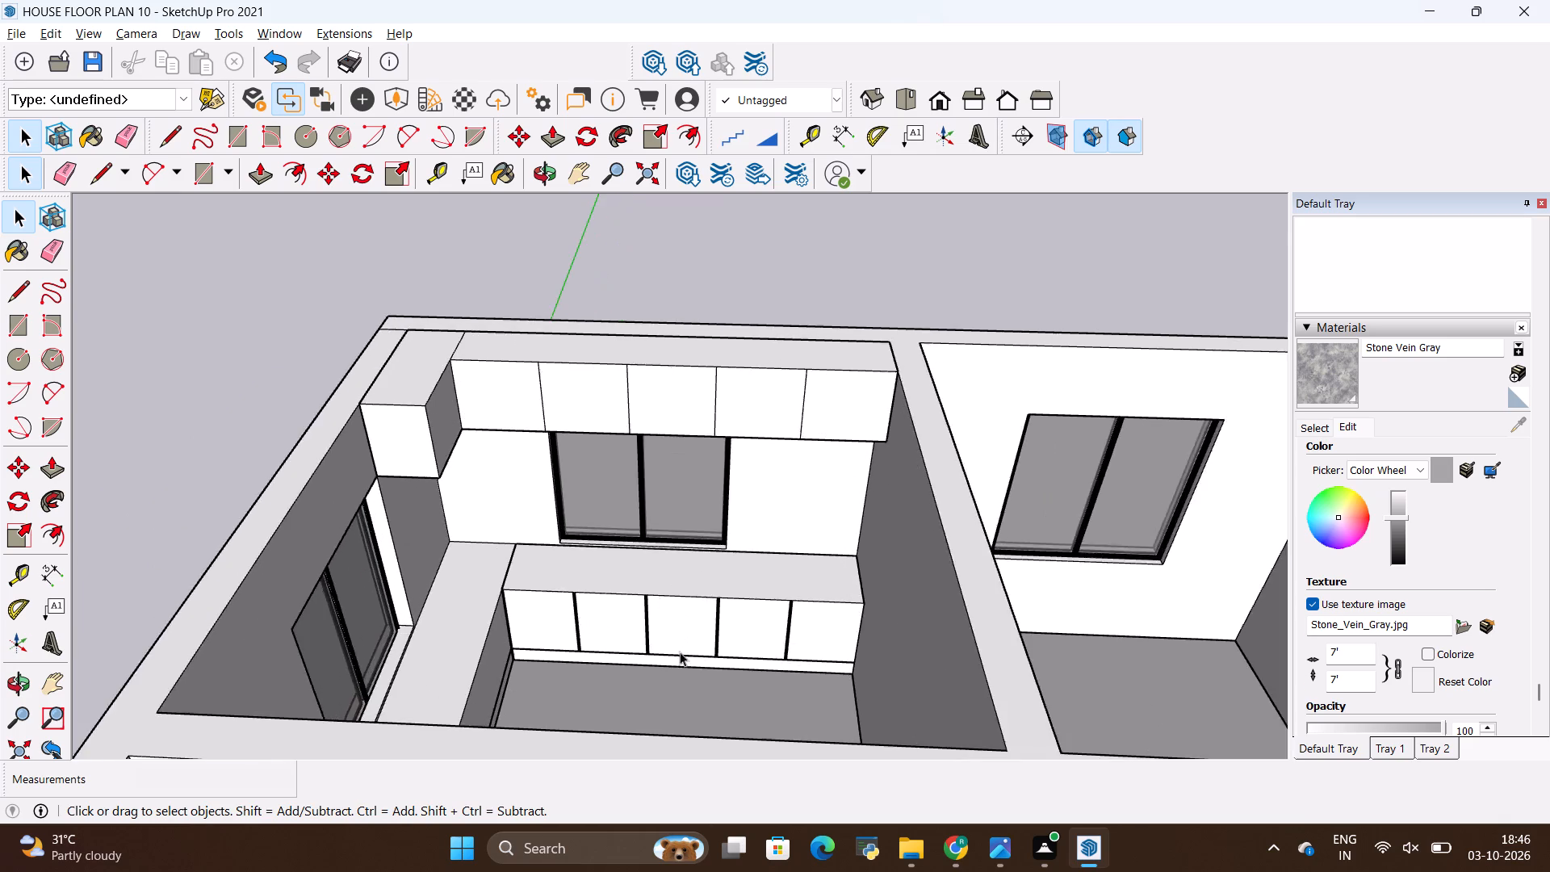
scroll(680, 652, up, 10)
scroll(682, 606, down, 13)
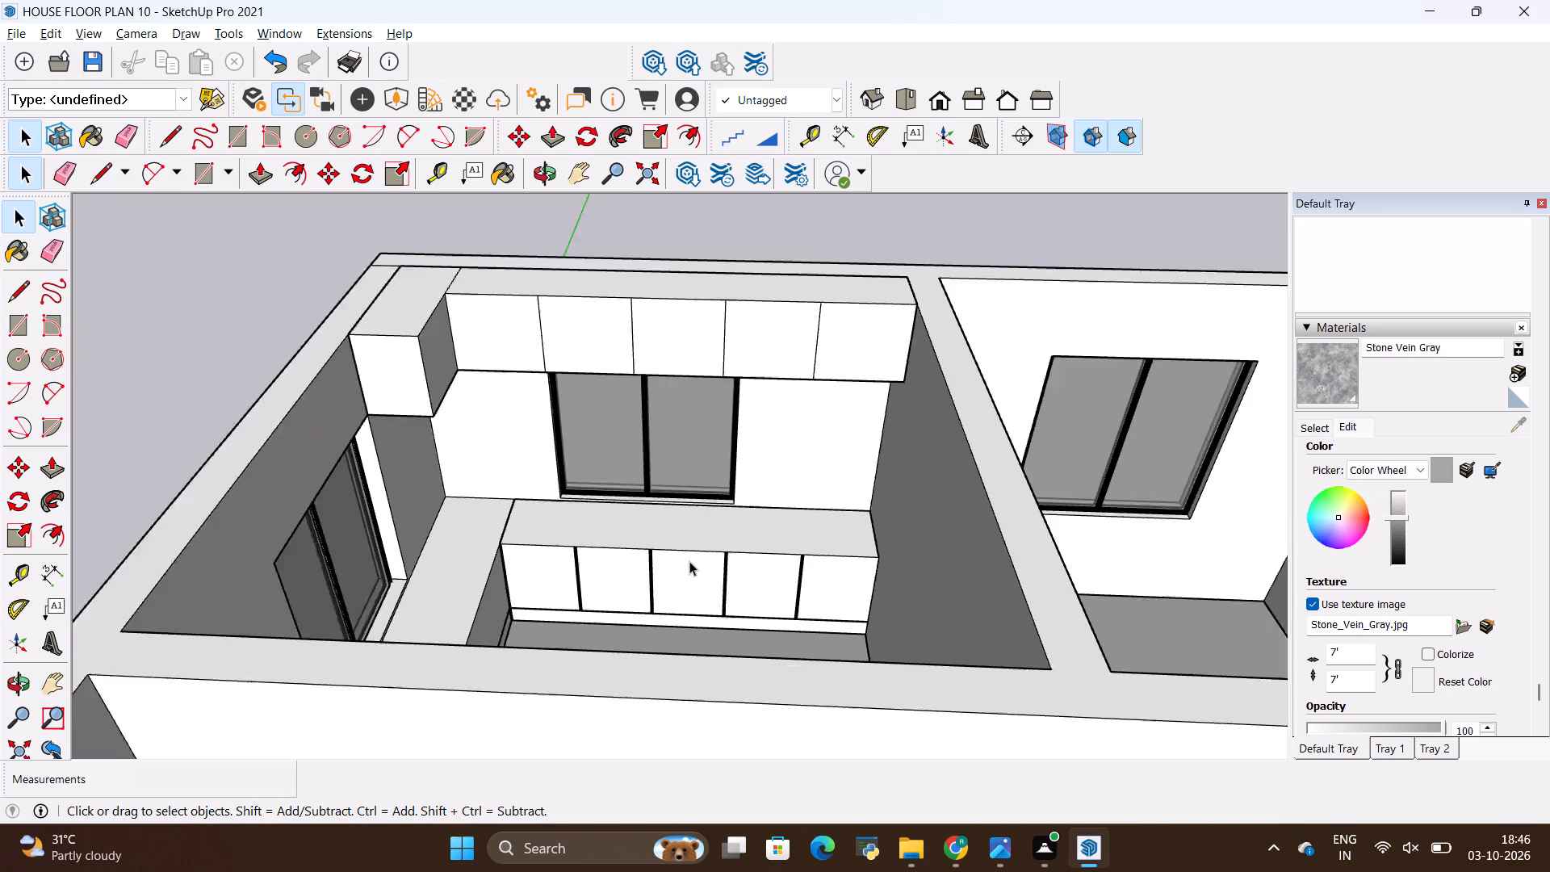
Copy the four vertical divider lines of the long overhead cabinet 0.5" sideways along its front face to form door gaps.
scroll(604, 396, up, 14)
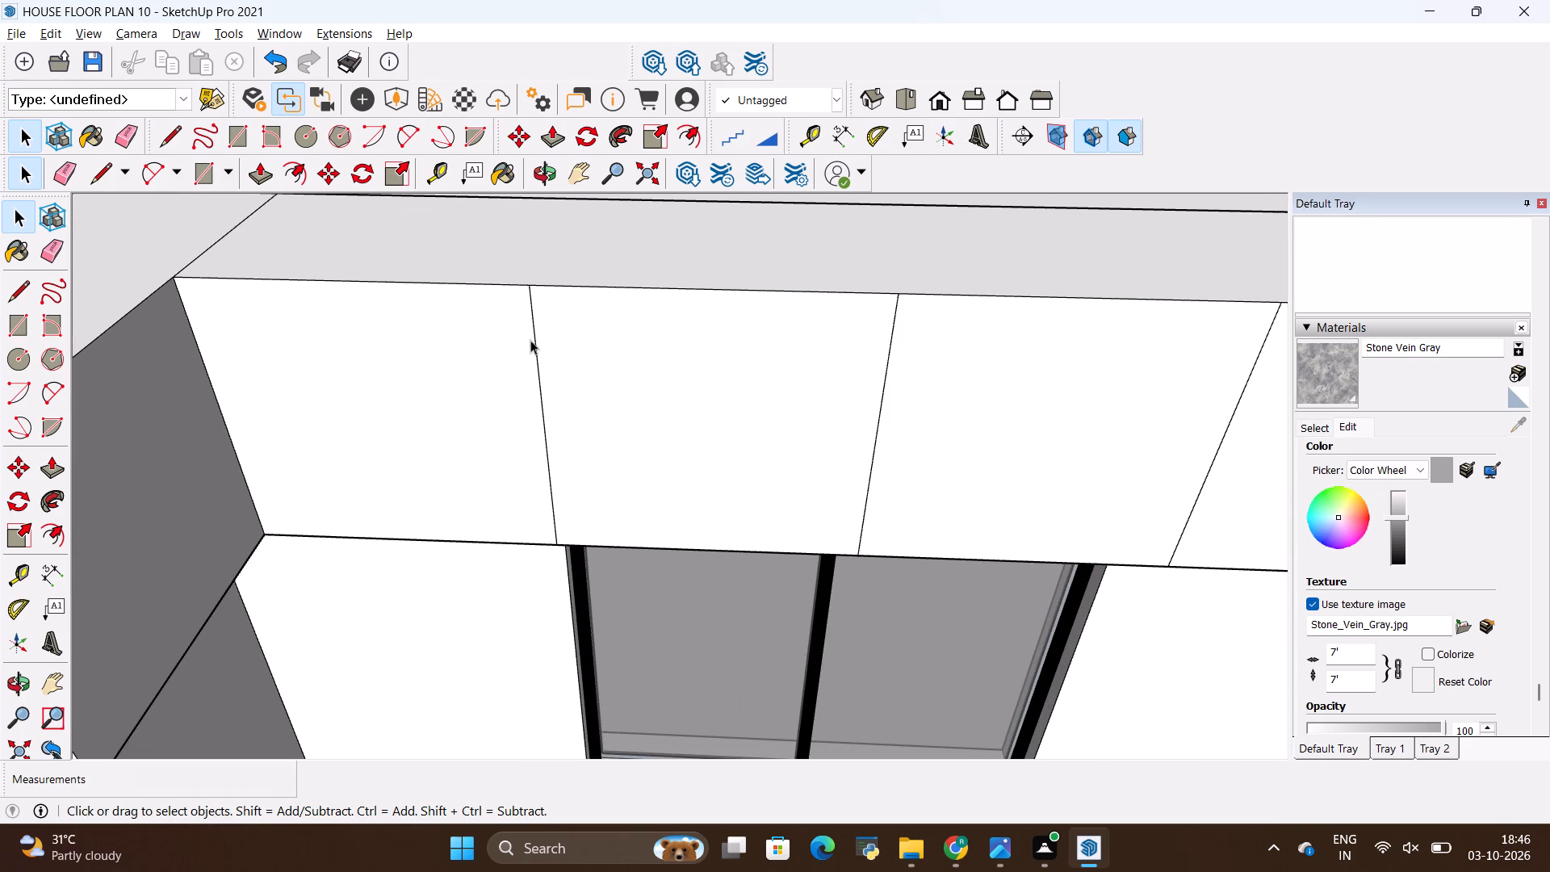
click(535, 346)
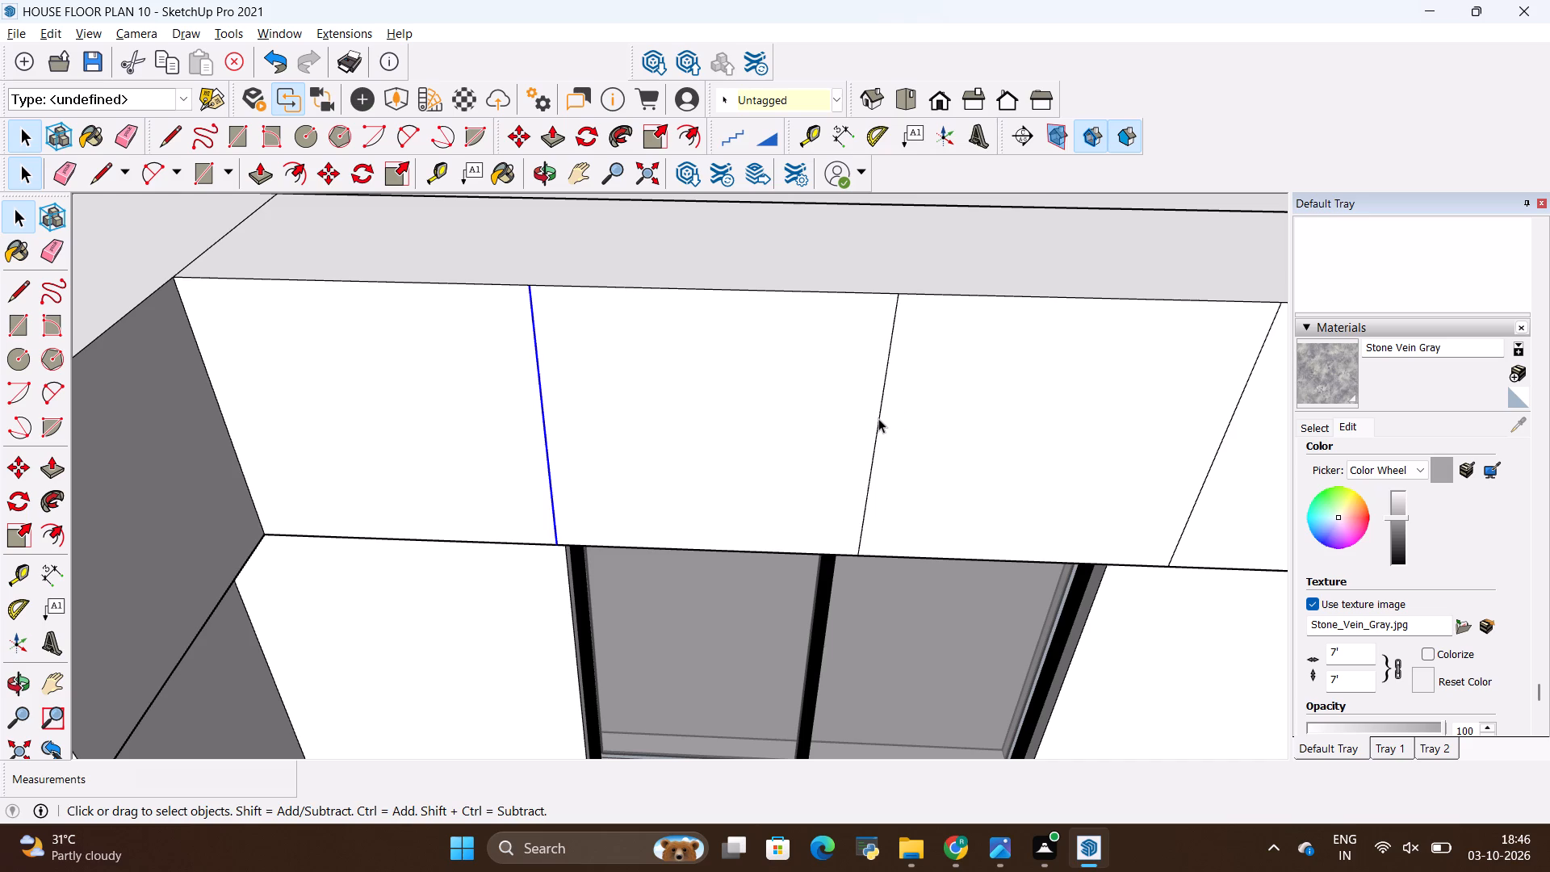
click(878, 418)
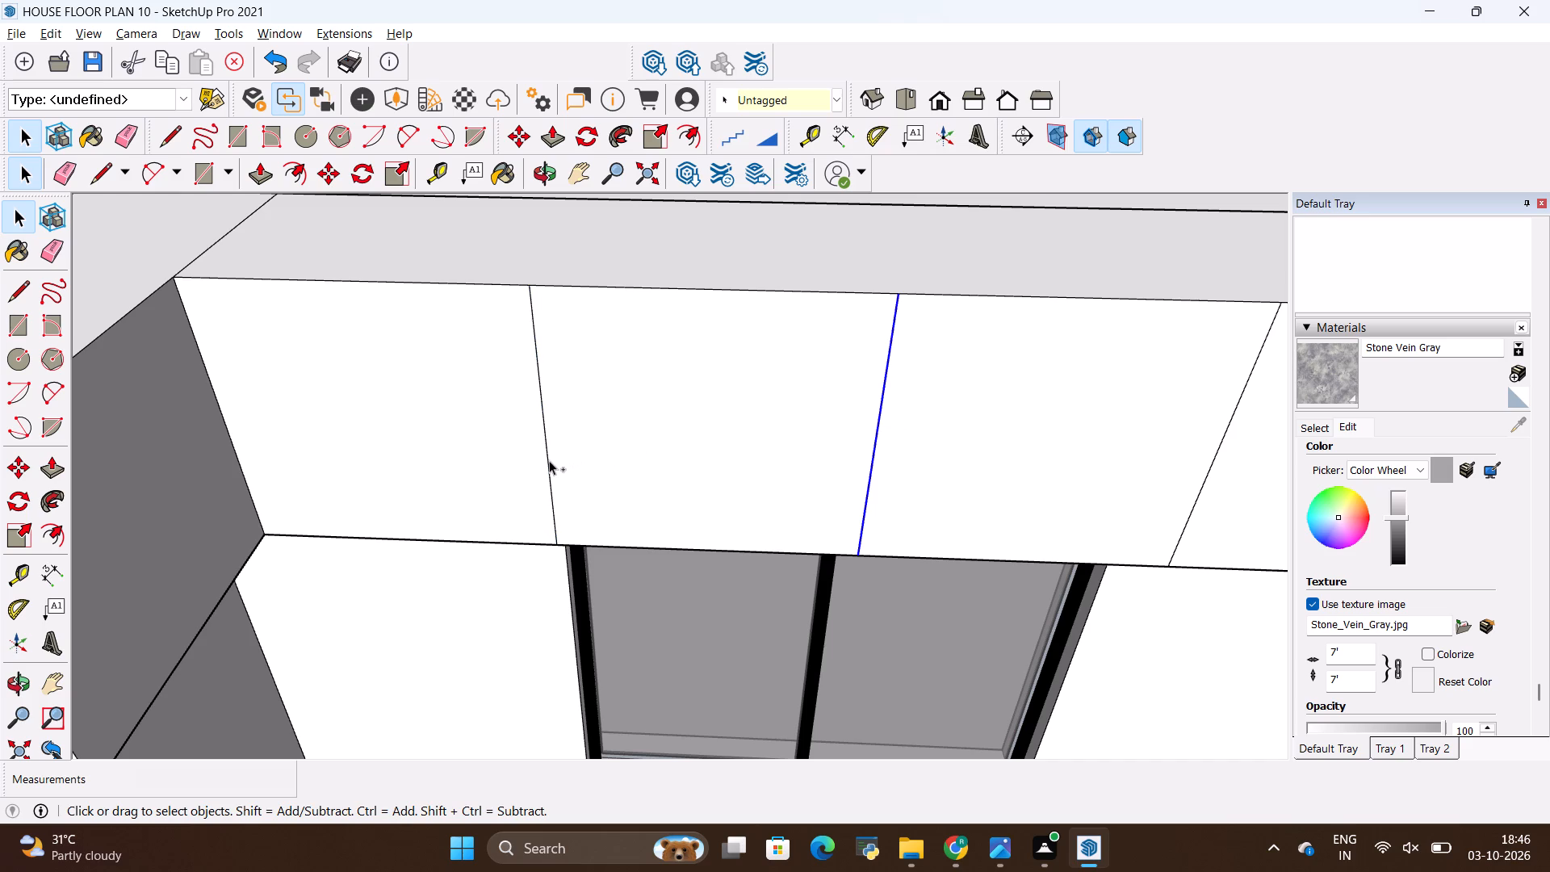
ctrl+click(549, 460)
ctrl+scroll(467, 451, down, 4)
ctrl+scroll(572, 434, down, 1)
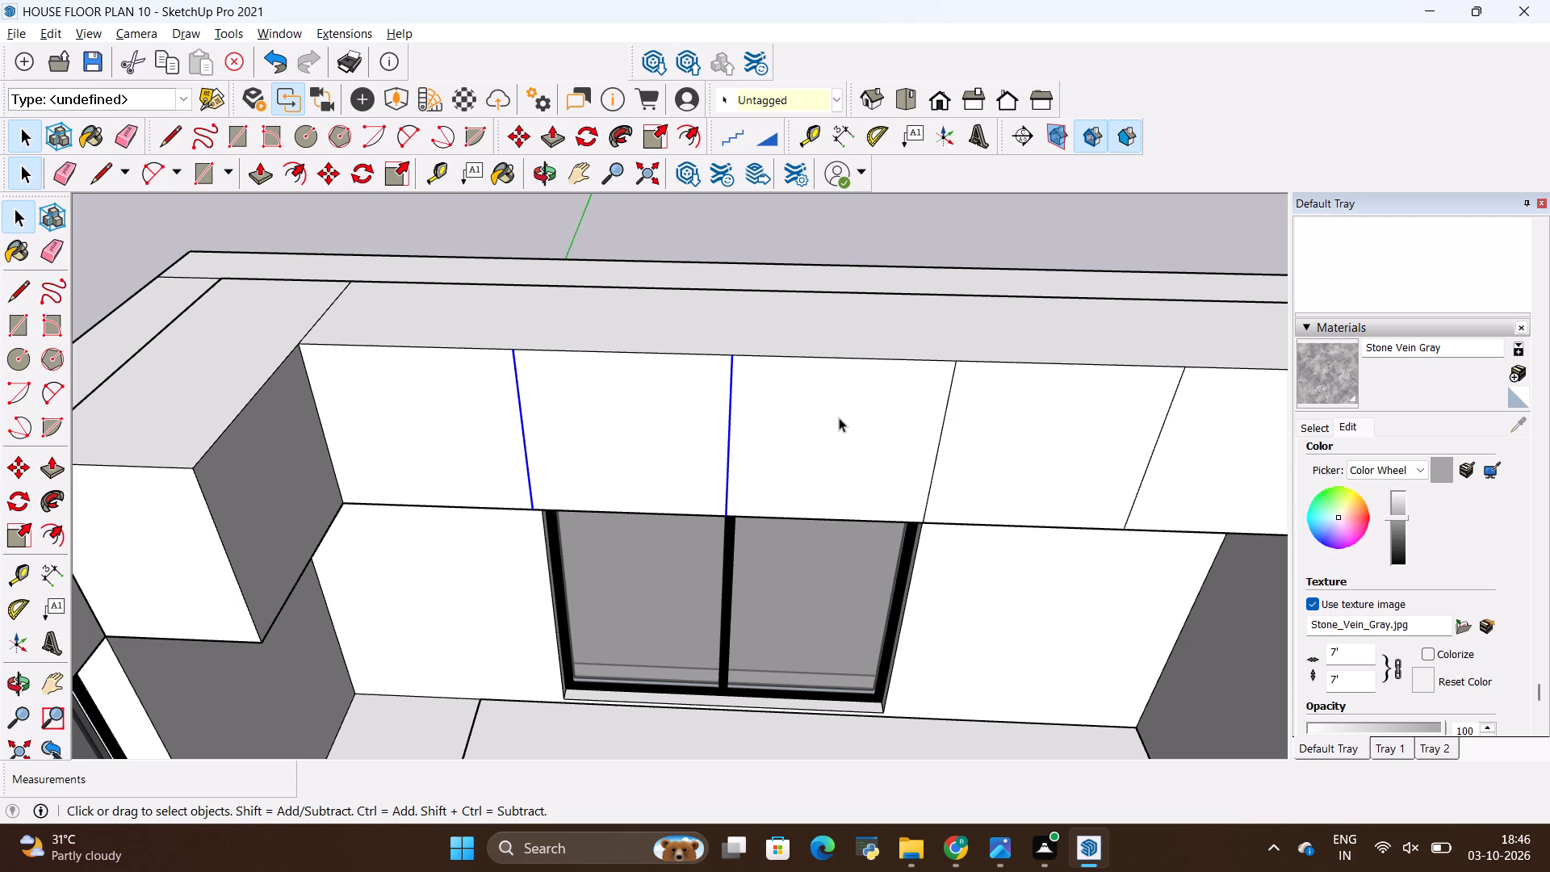
ctrl+click(940, 434)
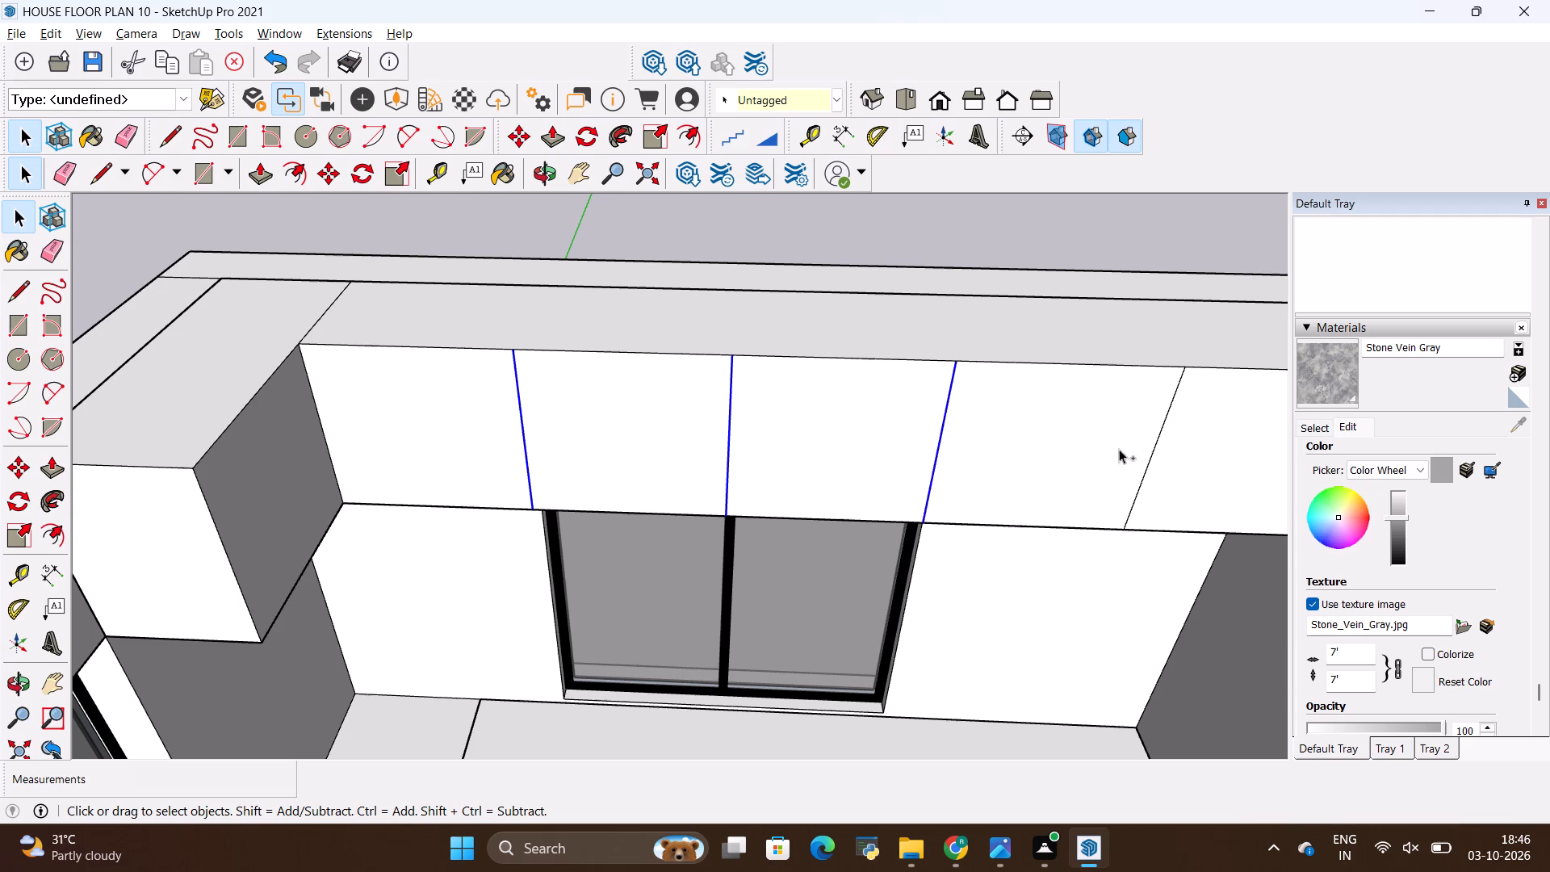
ctrl+click(1154, 447)
key(m)
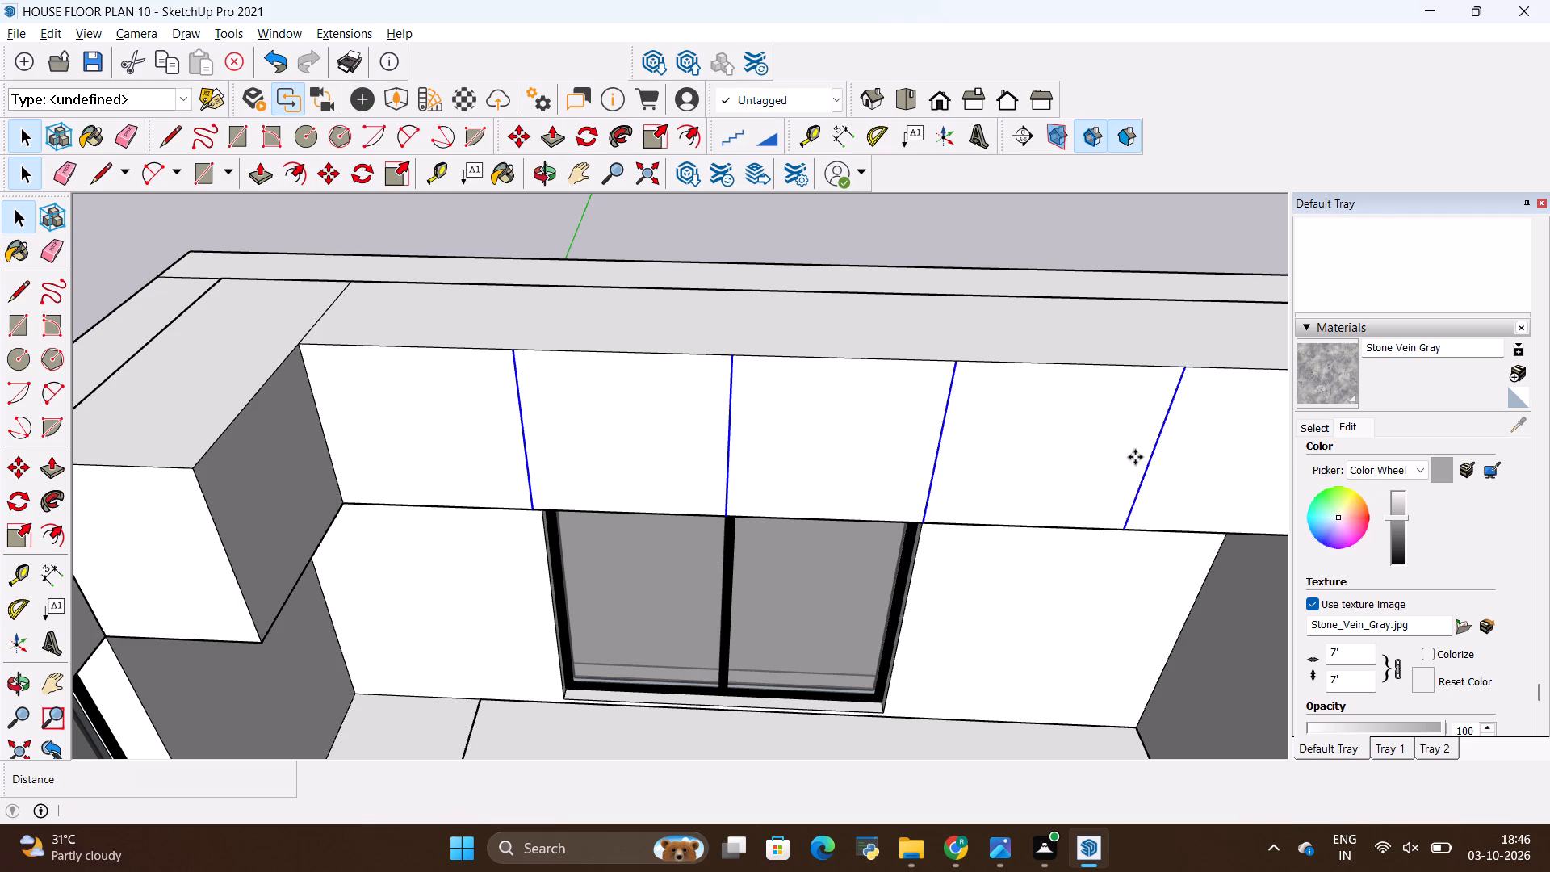
click(532, 485)
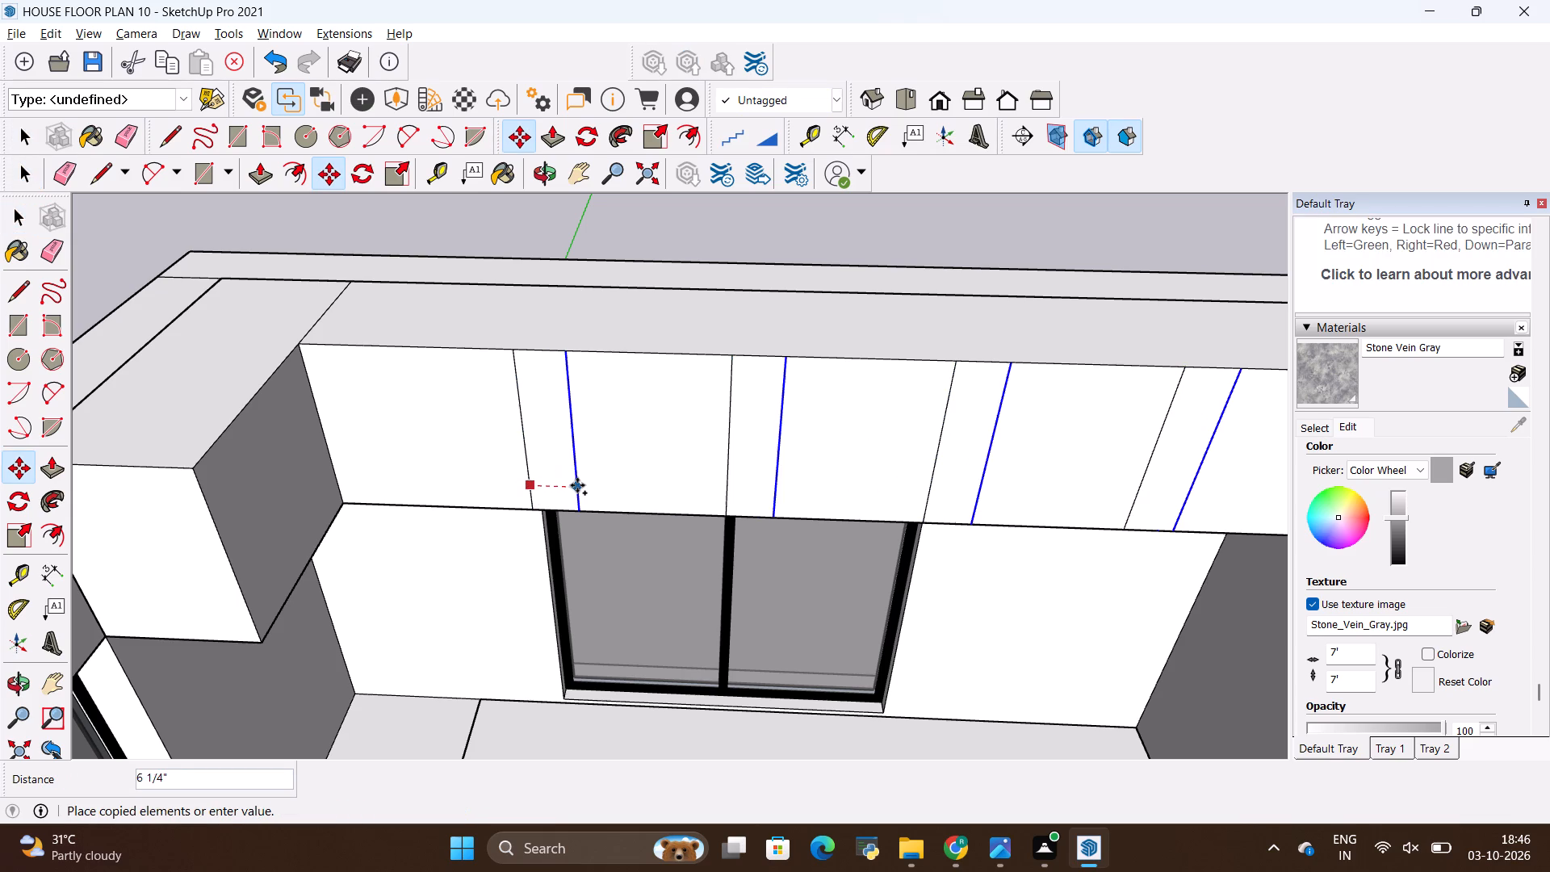
text(.5)
key(shift+quotedbl)
key(Return)
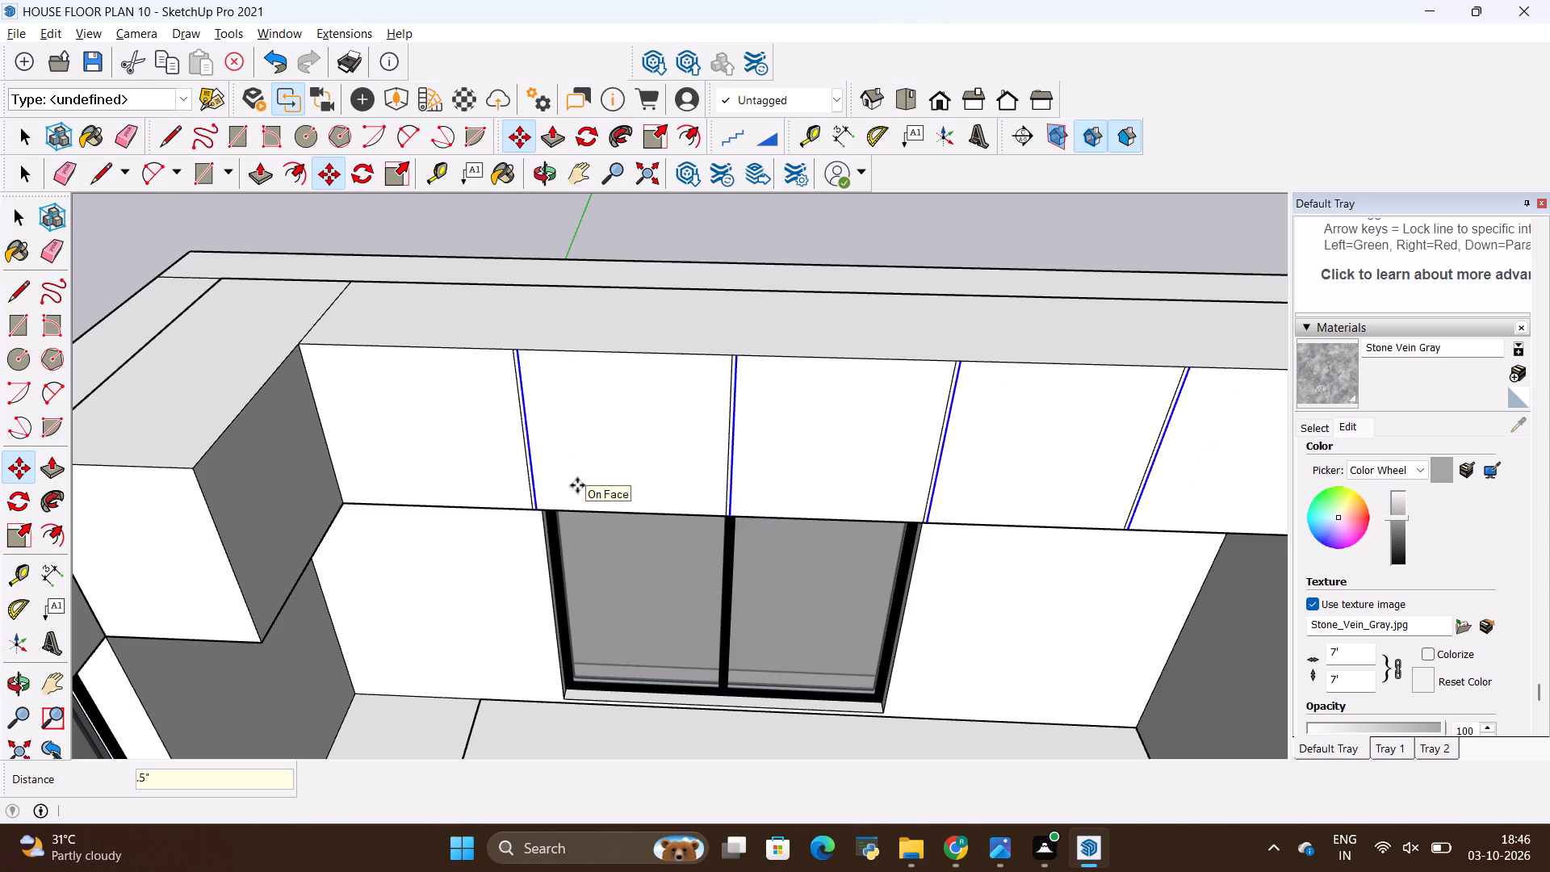
key(Escape)
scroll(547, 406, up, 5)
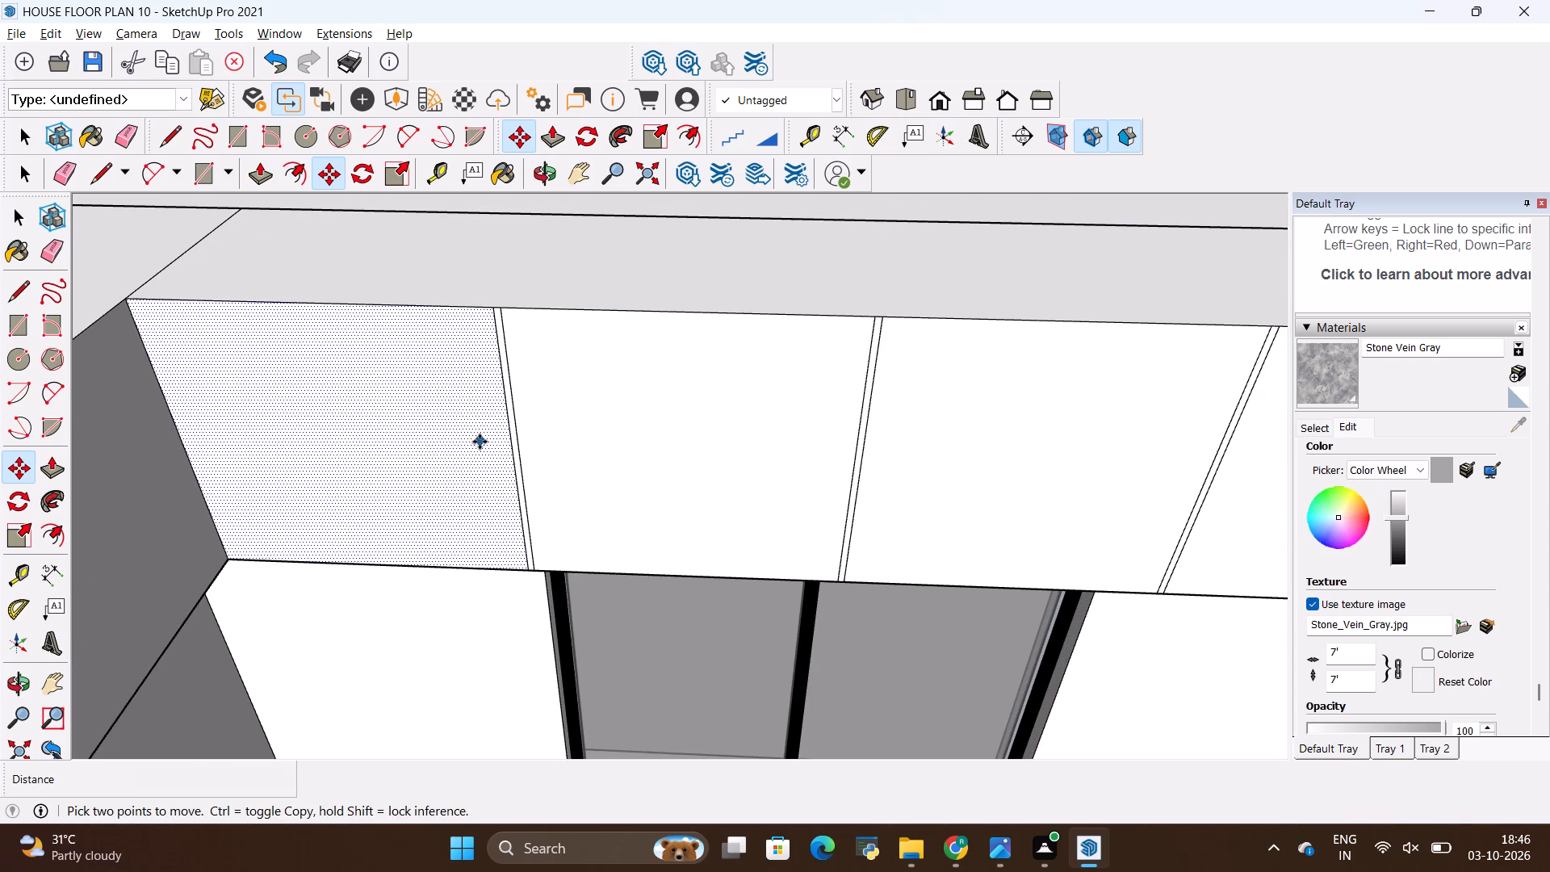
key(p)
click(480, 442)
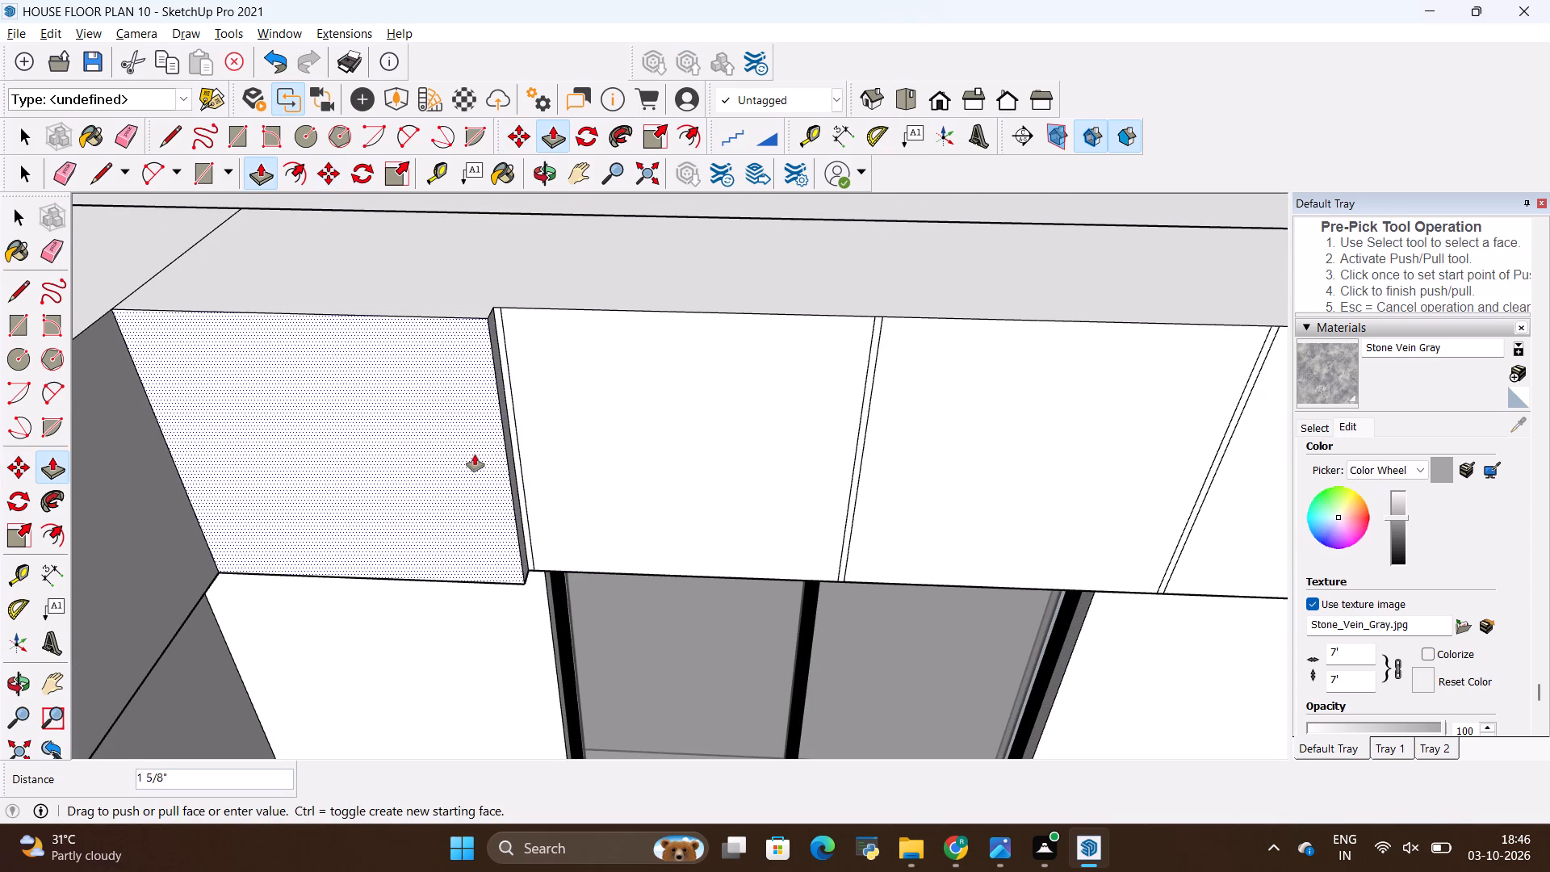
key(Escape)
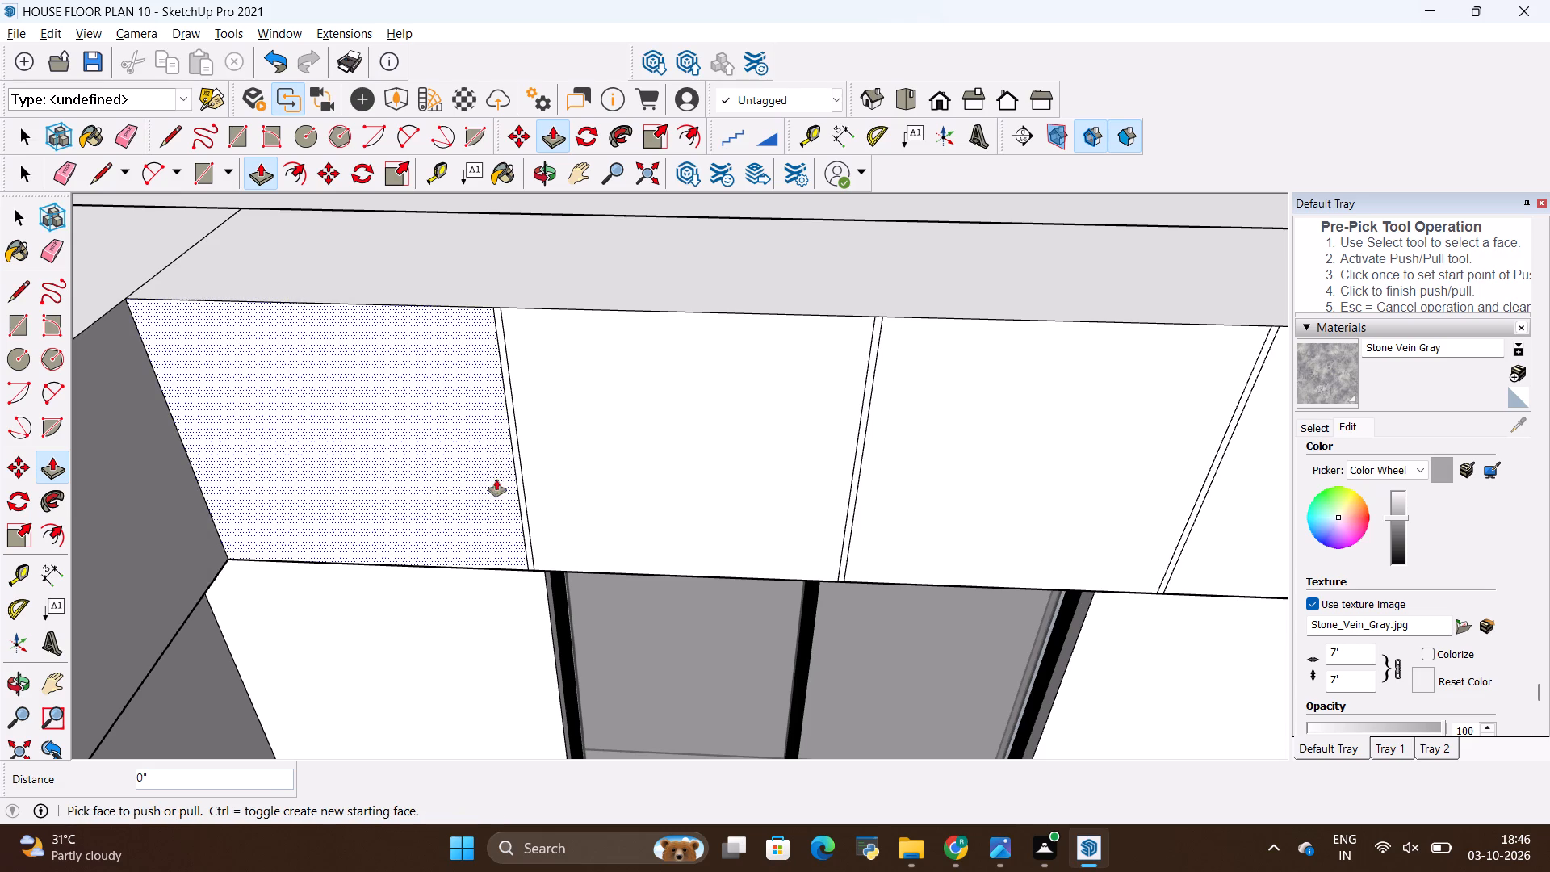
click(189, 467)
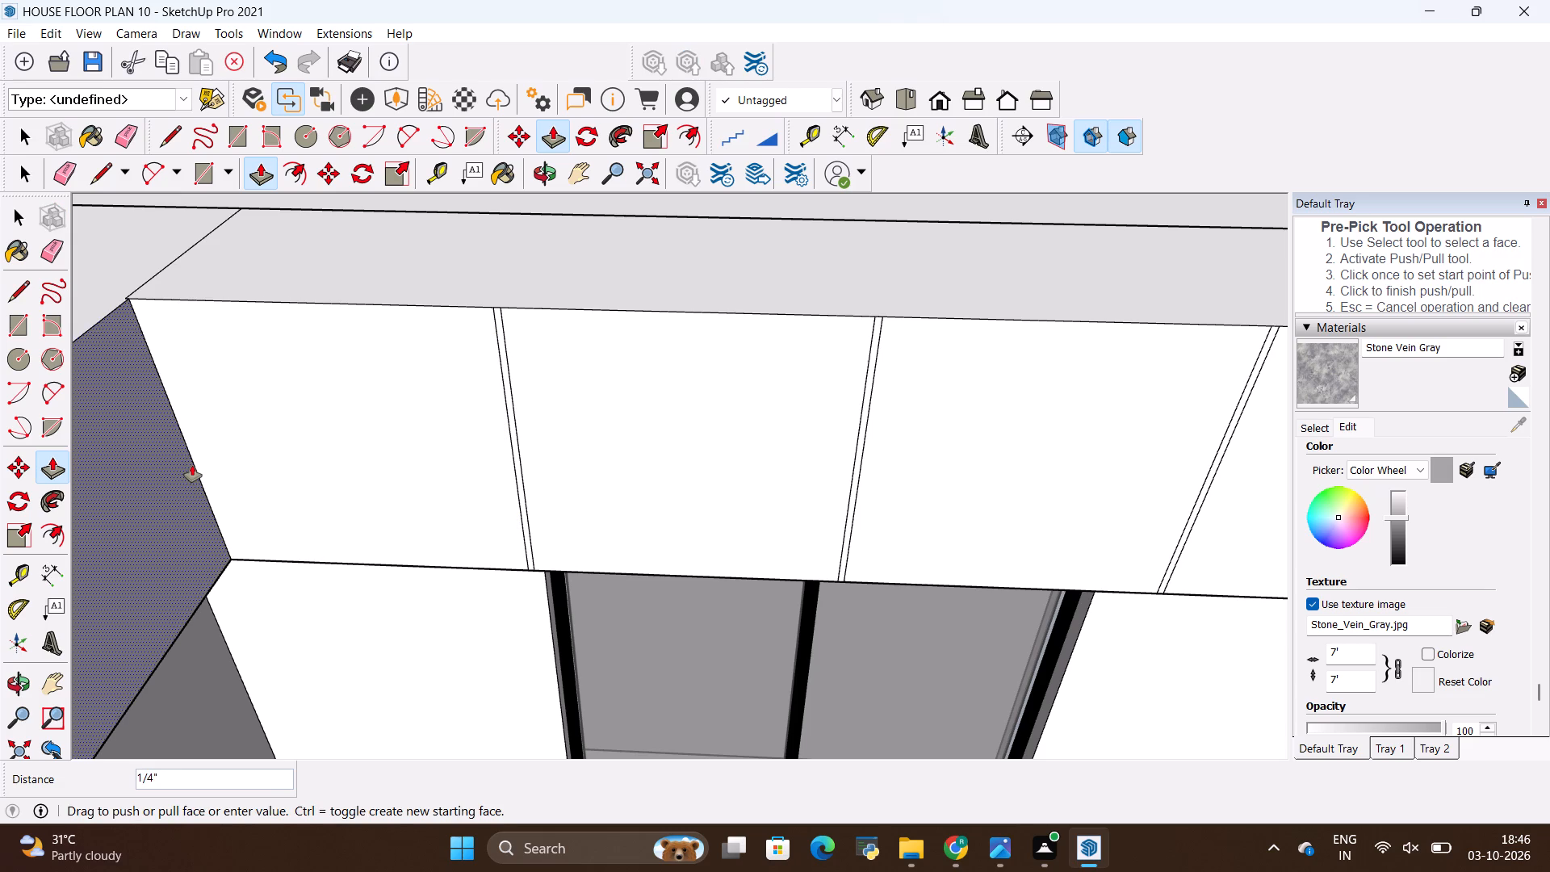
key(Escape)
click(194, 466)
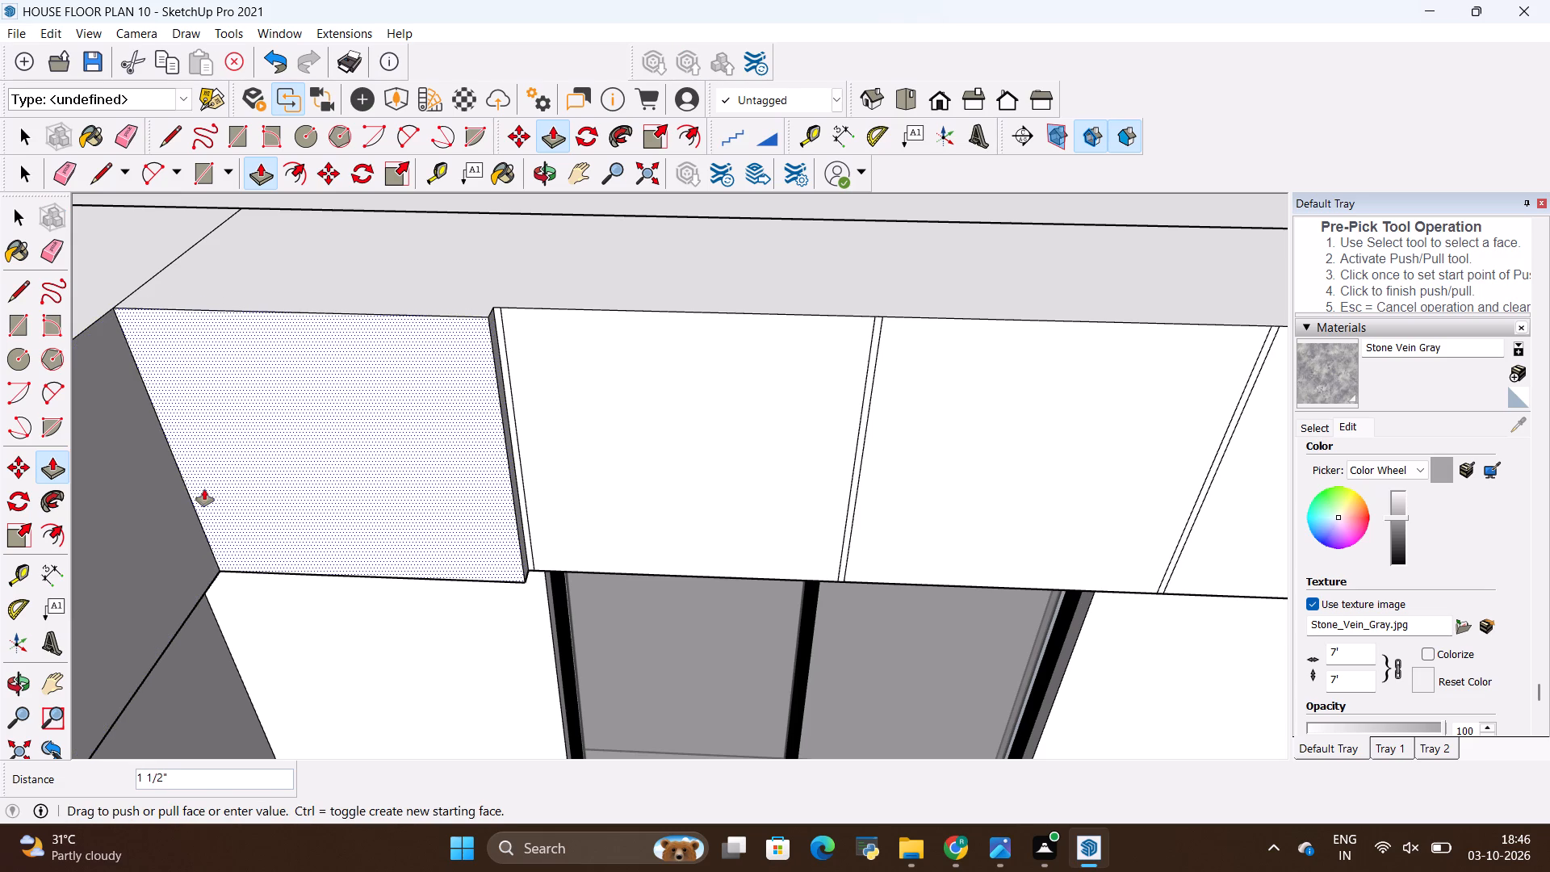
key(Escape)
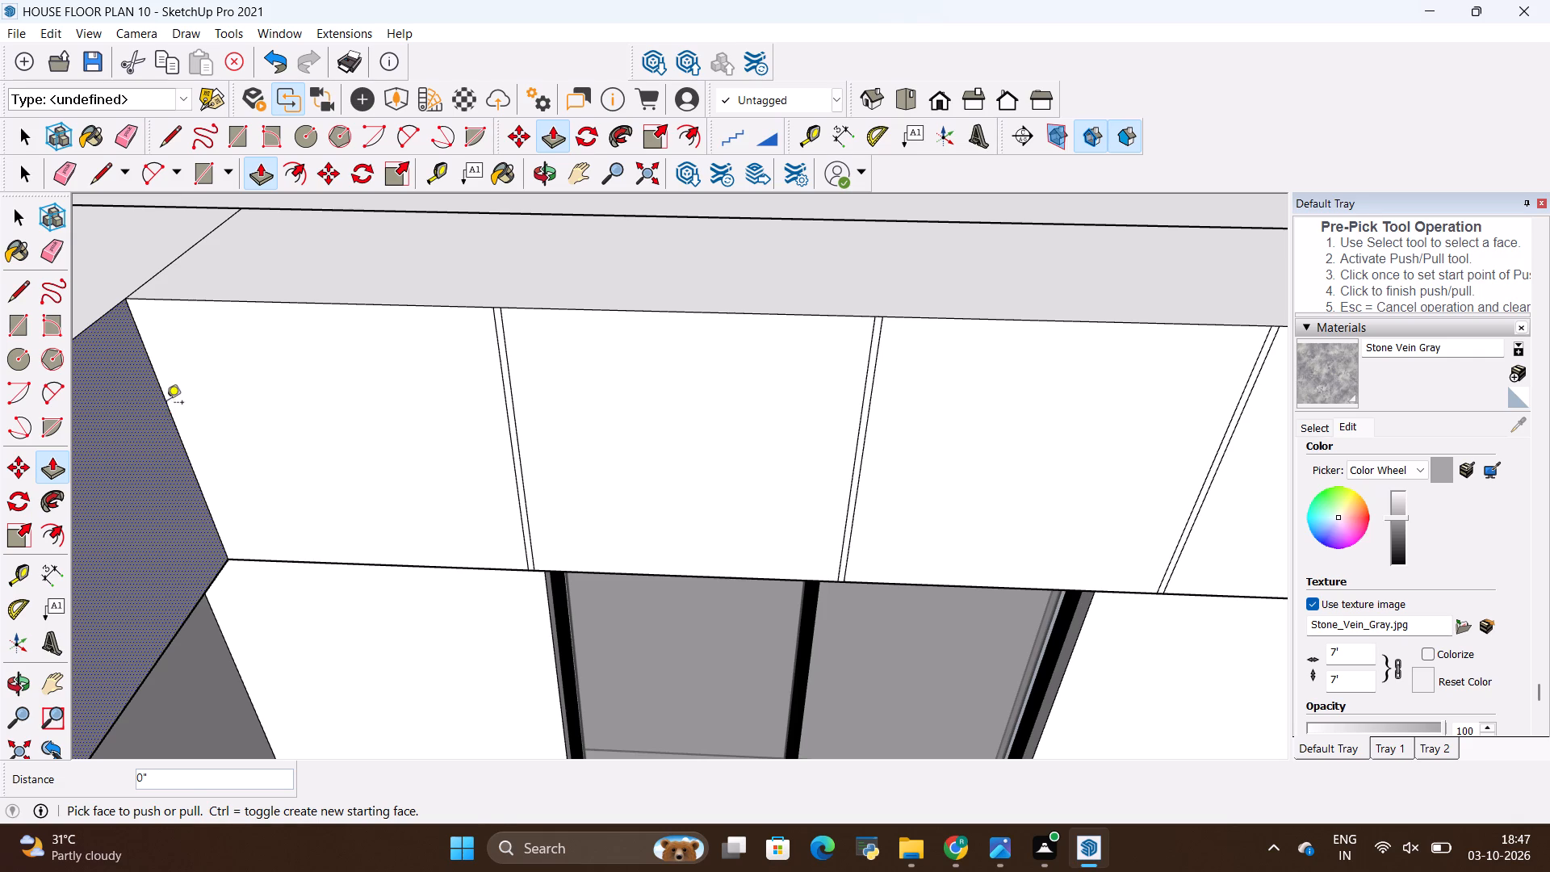
Place a guide 0.5" in from the first overhead door's corner-side edge and draw a vertical line along it across the cabinet front.
key(t)
click(161, 393)
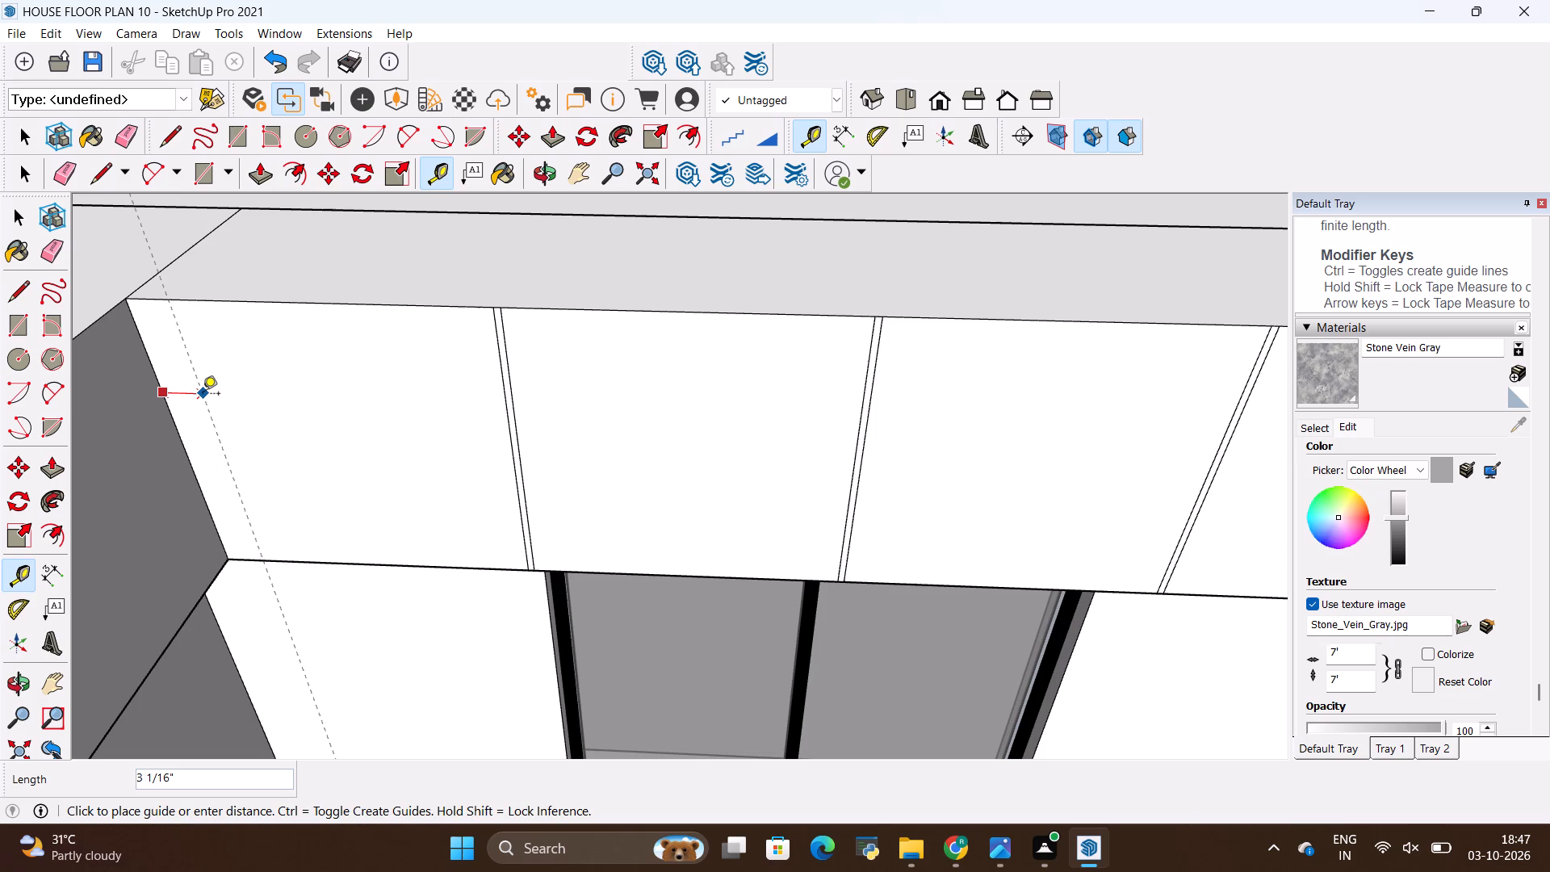
text(.5)
key(shift+quotedbl)
key(Return)
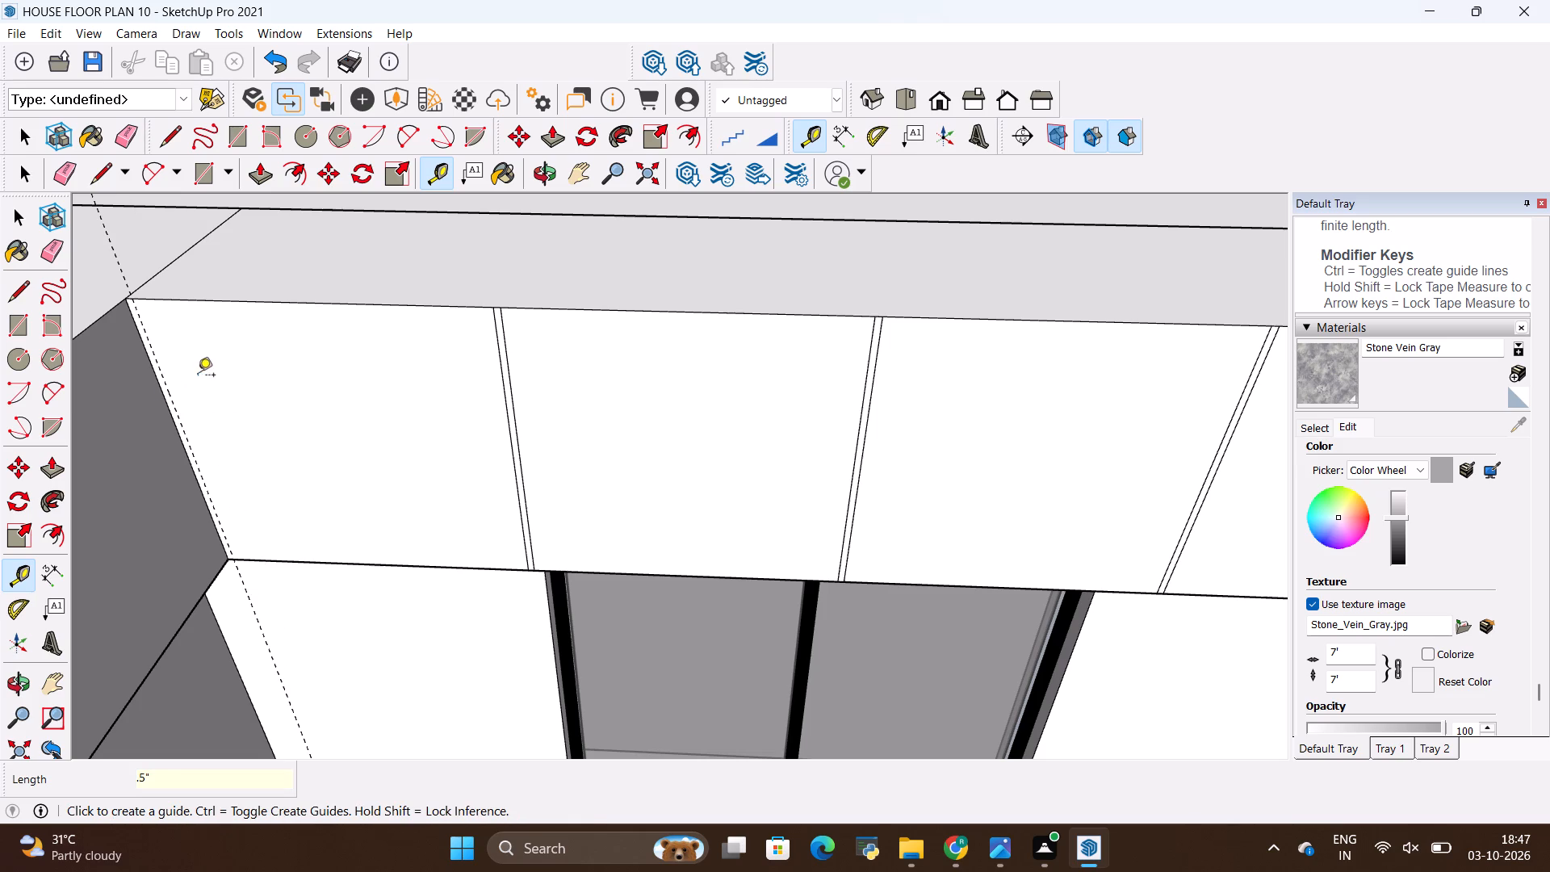
key(l)
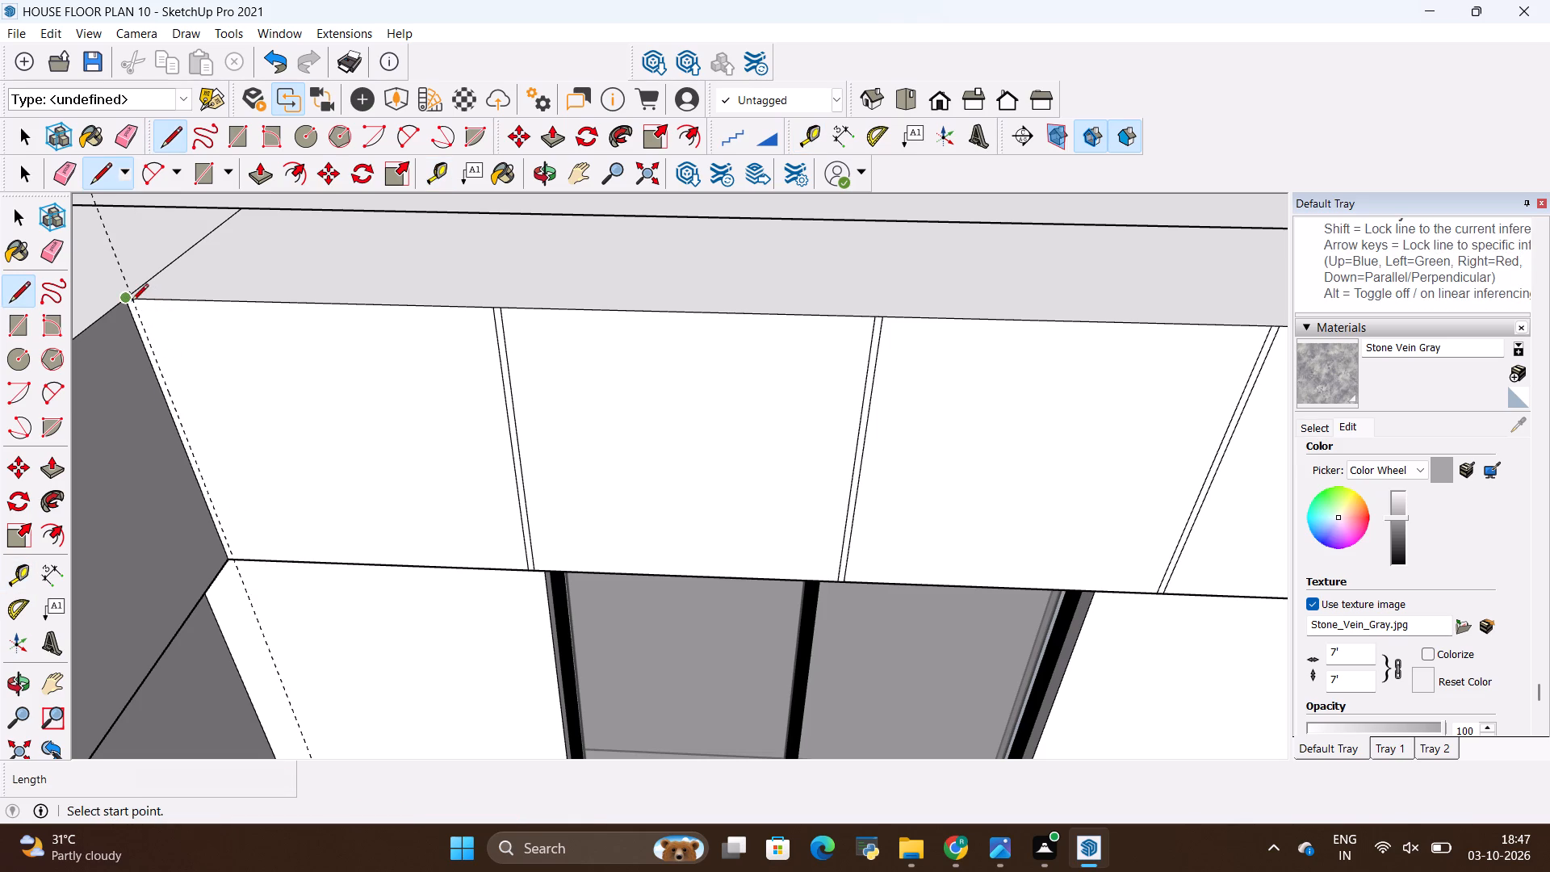
scroll(132, 312, up, 5)
click(139, 291)
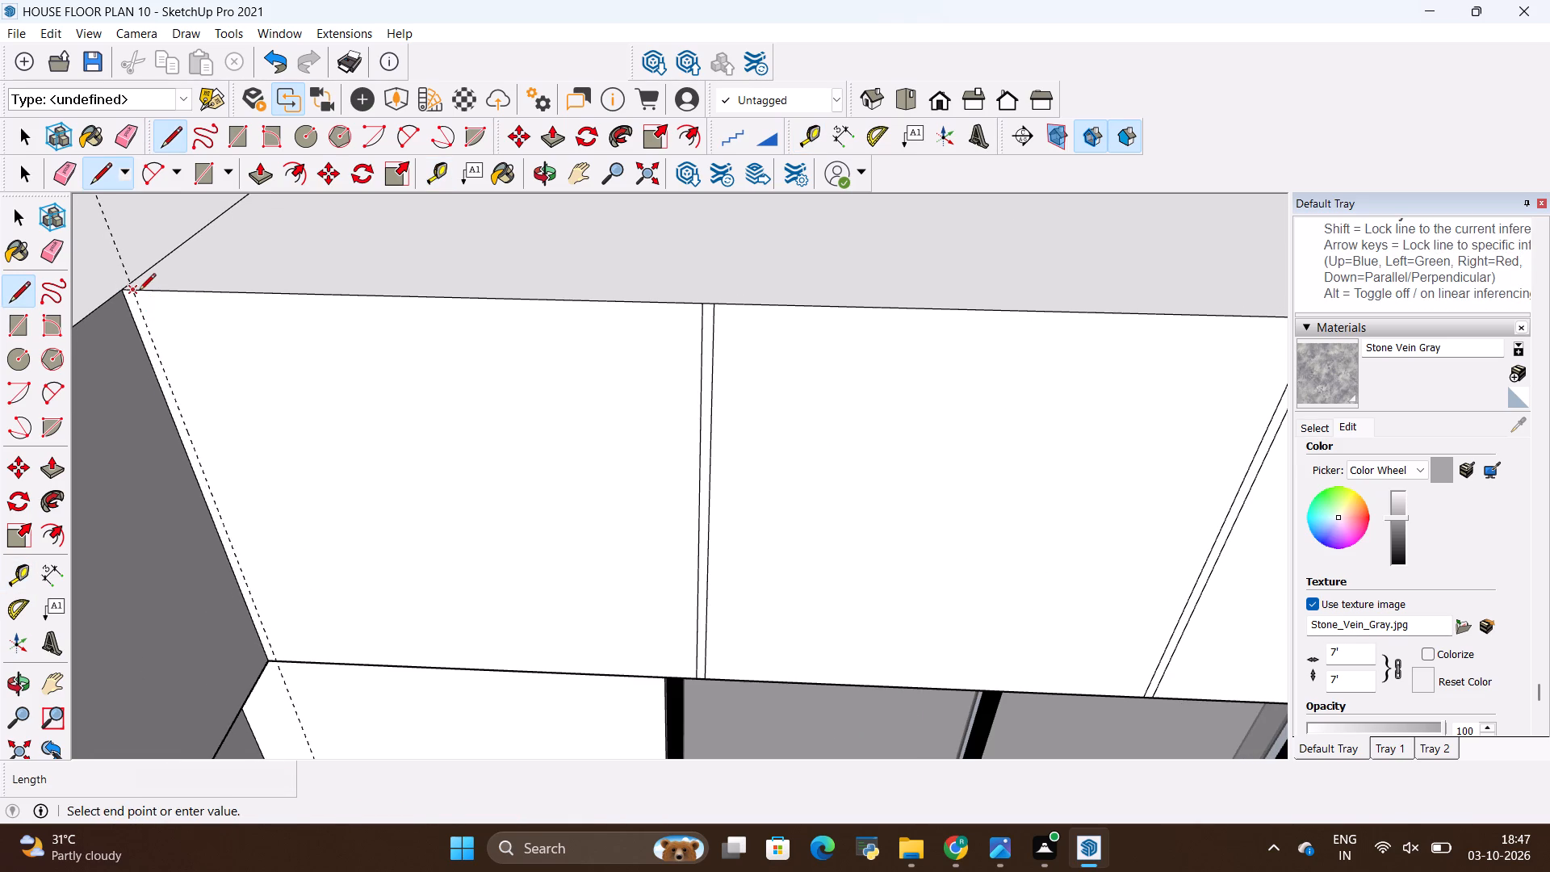
click(282, 664)
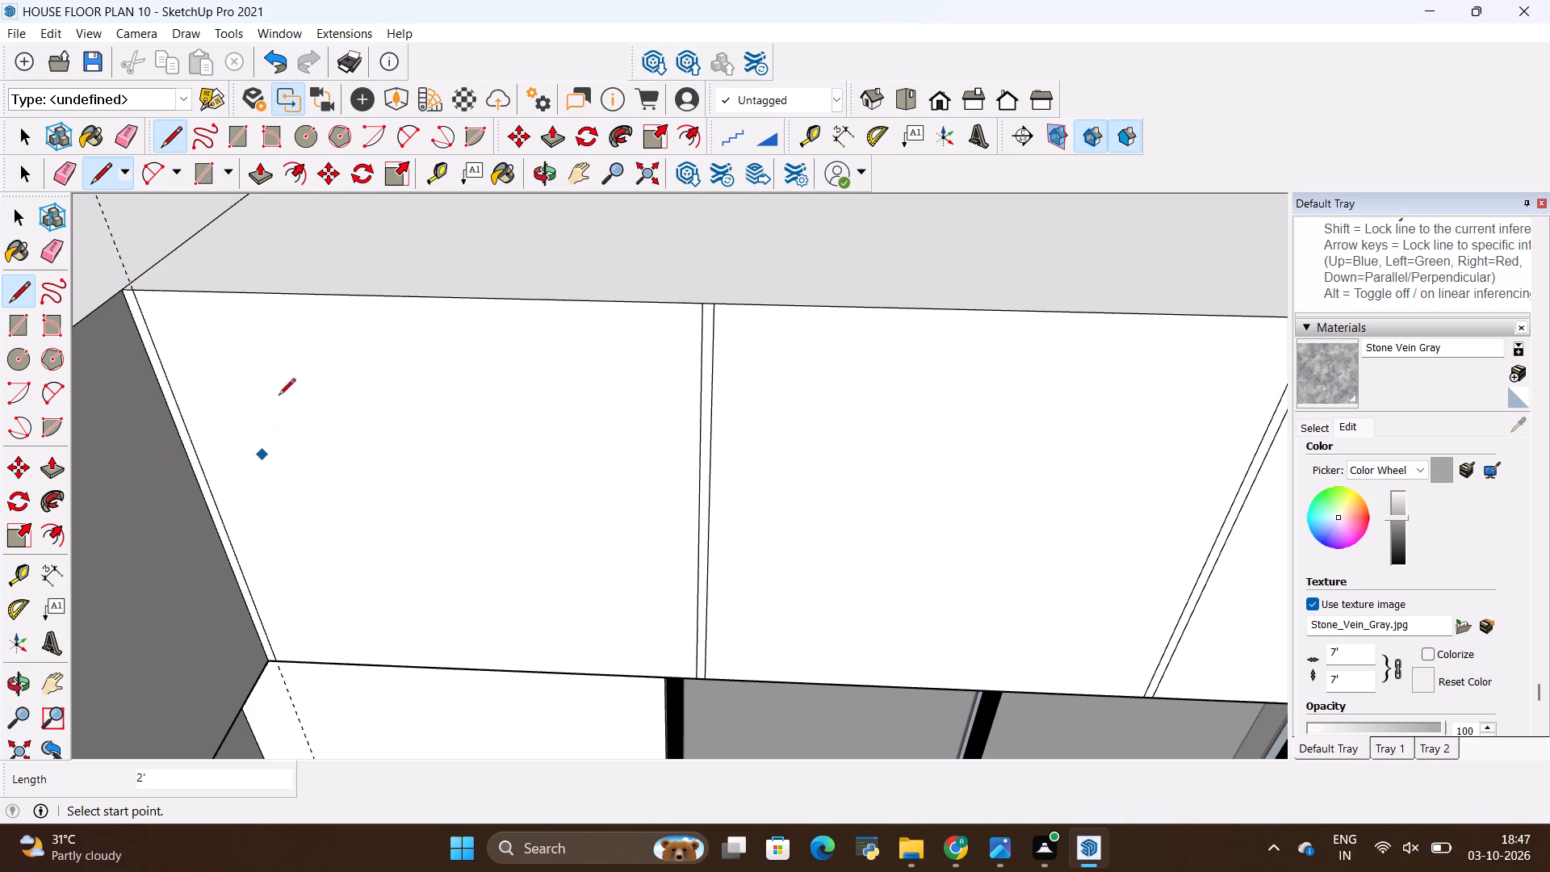
key(space)
click(320, 249)
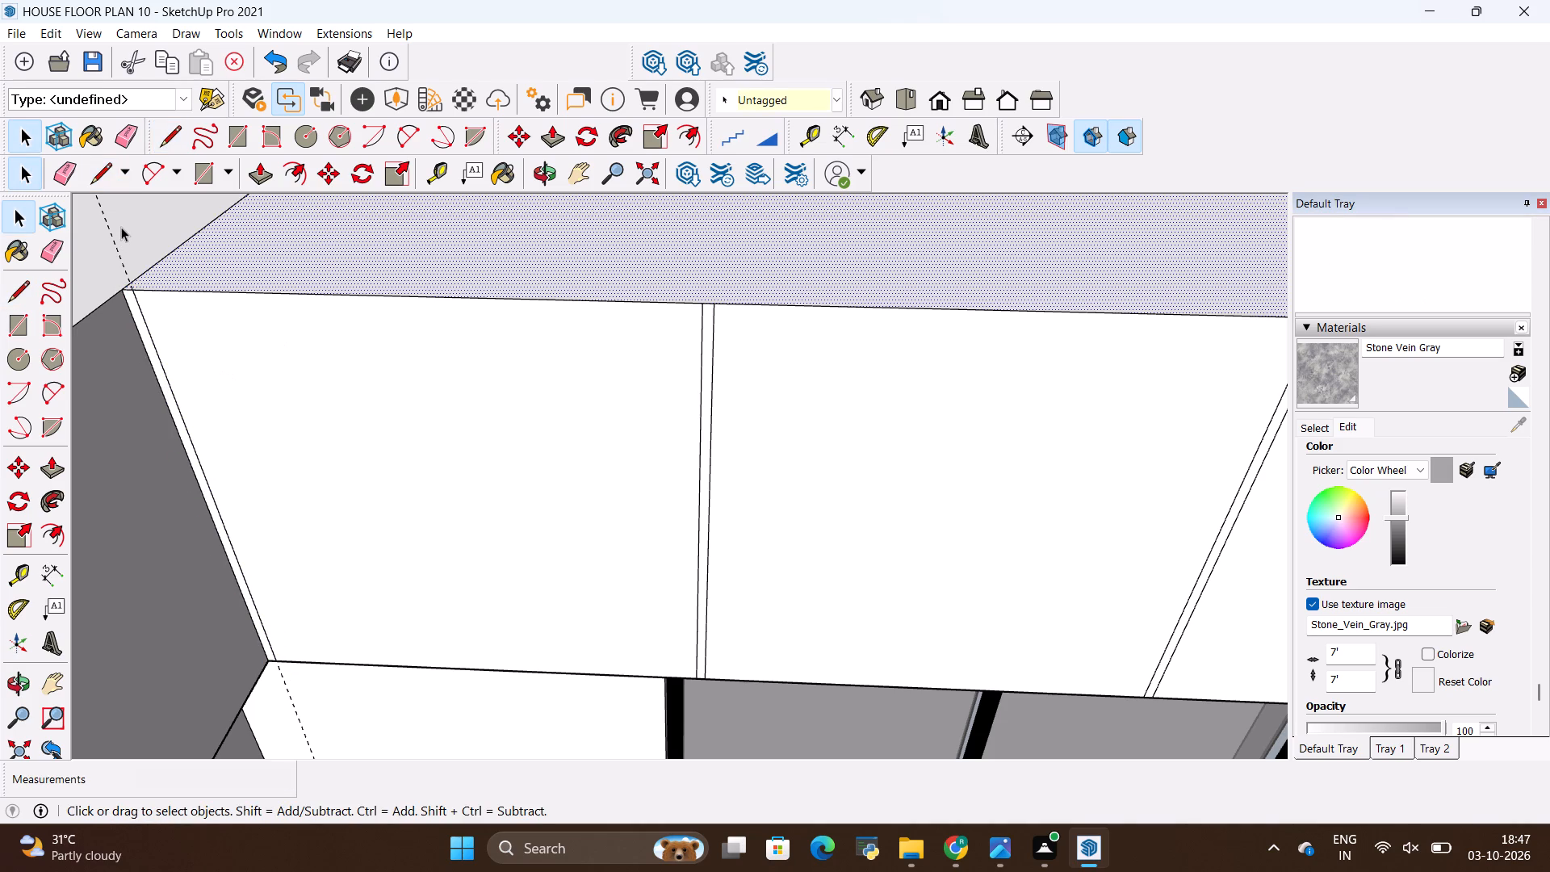
Erase the dashed construction guide beside the long overhead cabinet's corner-side edge.
key(e)
drag(122, 224, 111, 249)
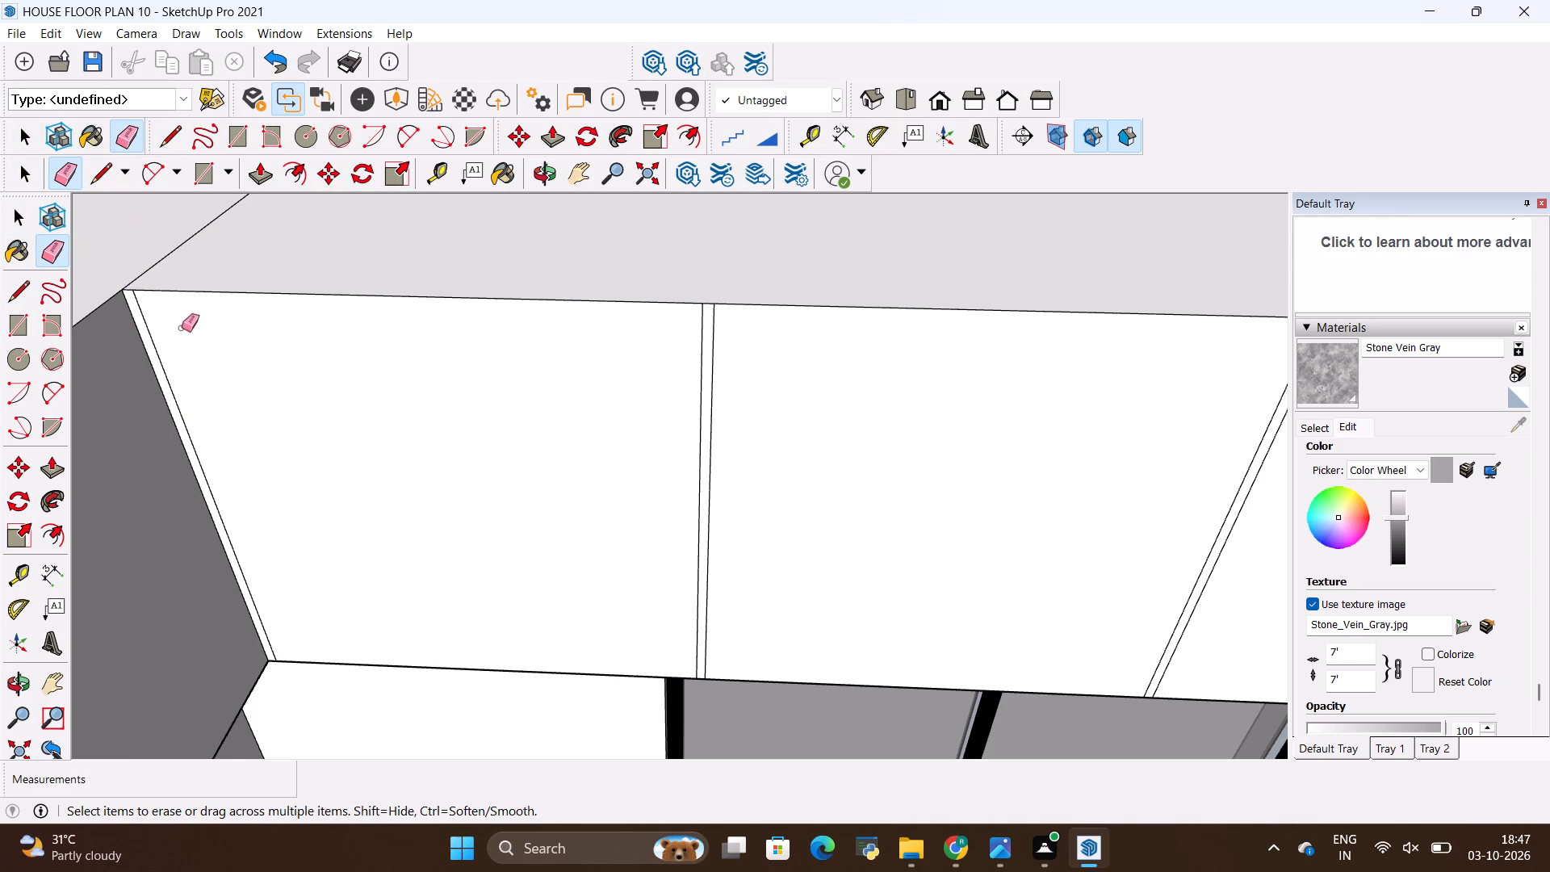
Push/Pull the five door panels of the long overhead cabinet outward by 1", leaving the gap strips between them recessed.
key(p)
click(290, 336)
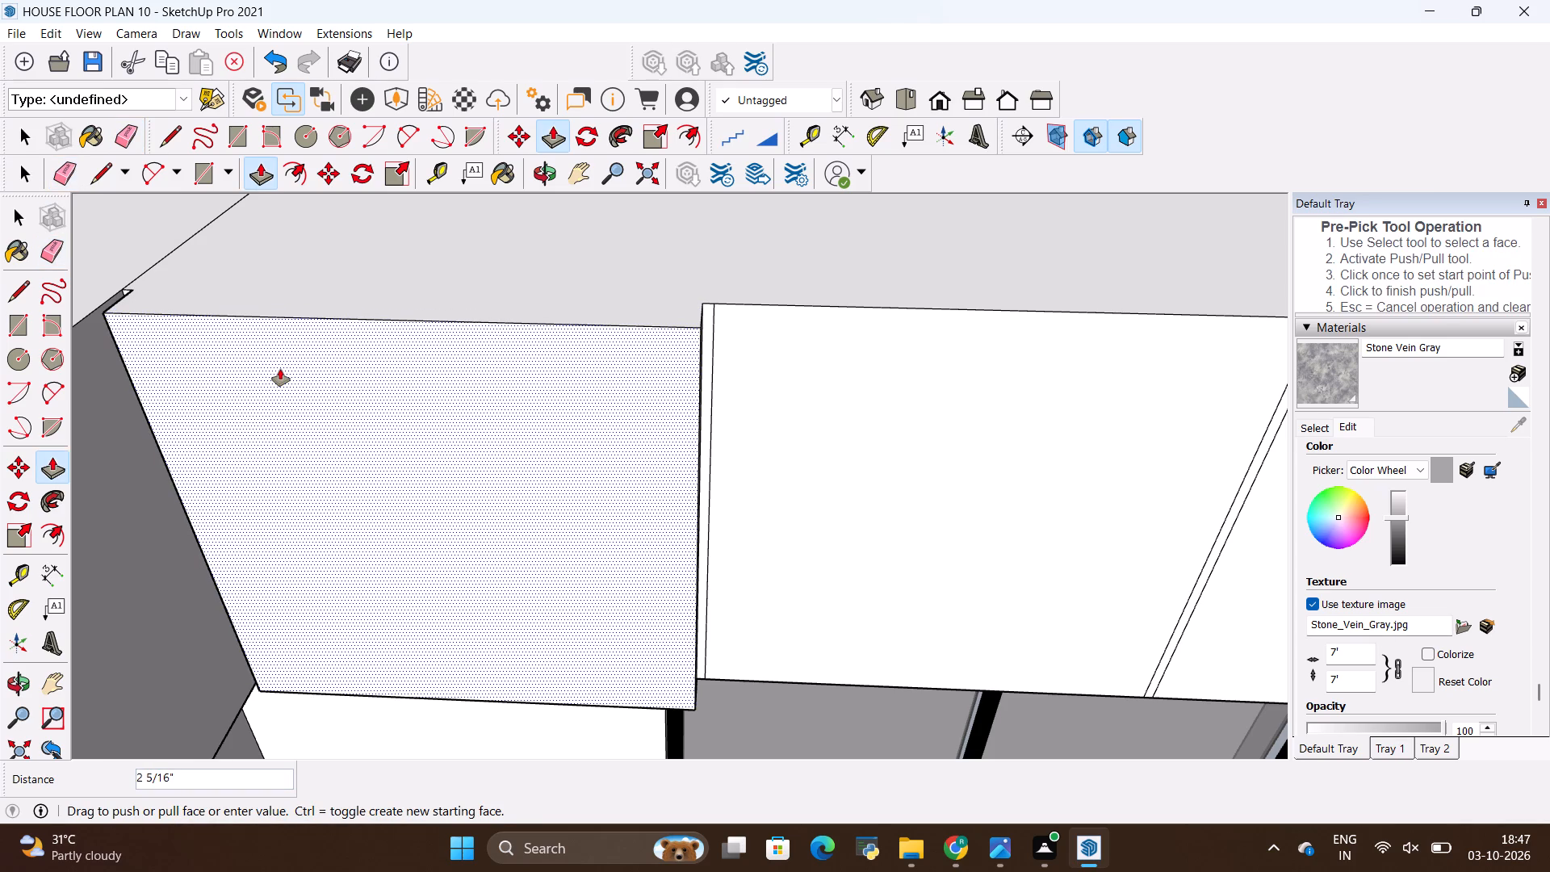
key(1)
key(shift+quotedbl)
key(Return)
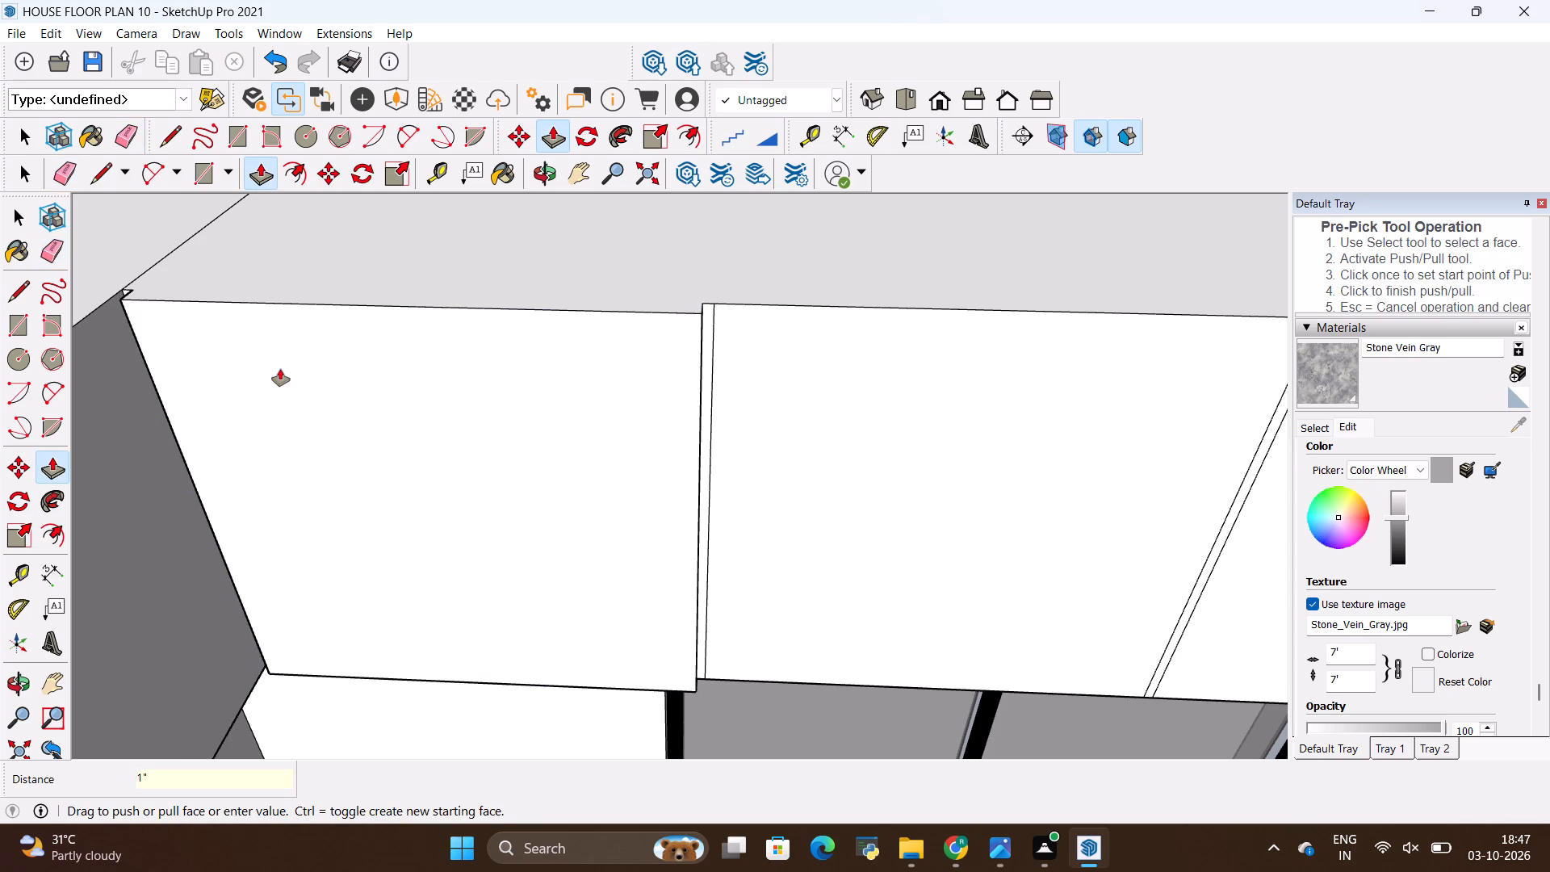
double_click(772, 372)
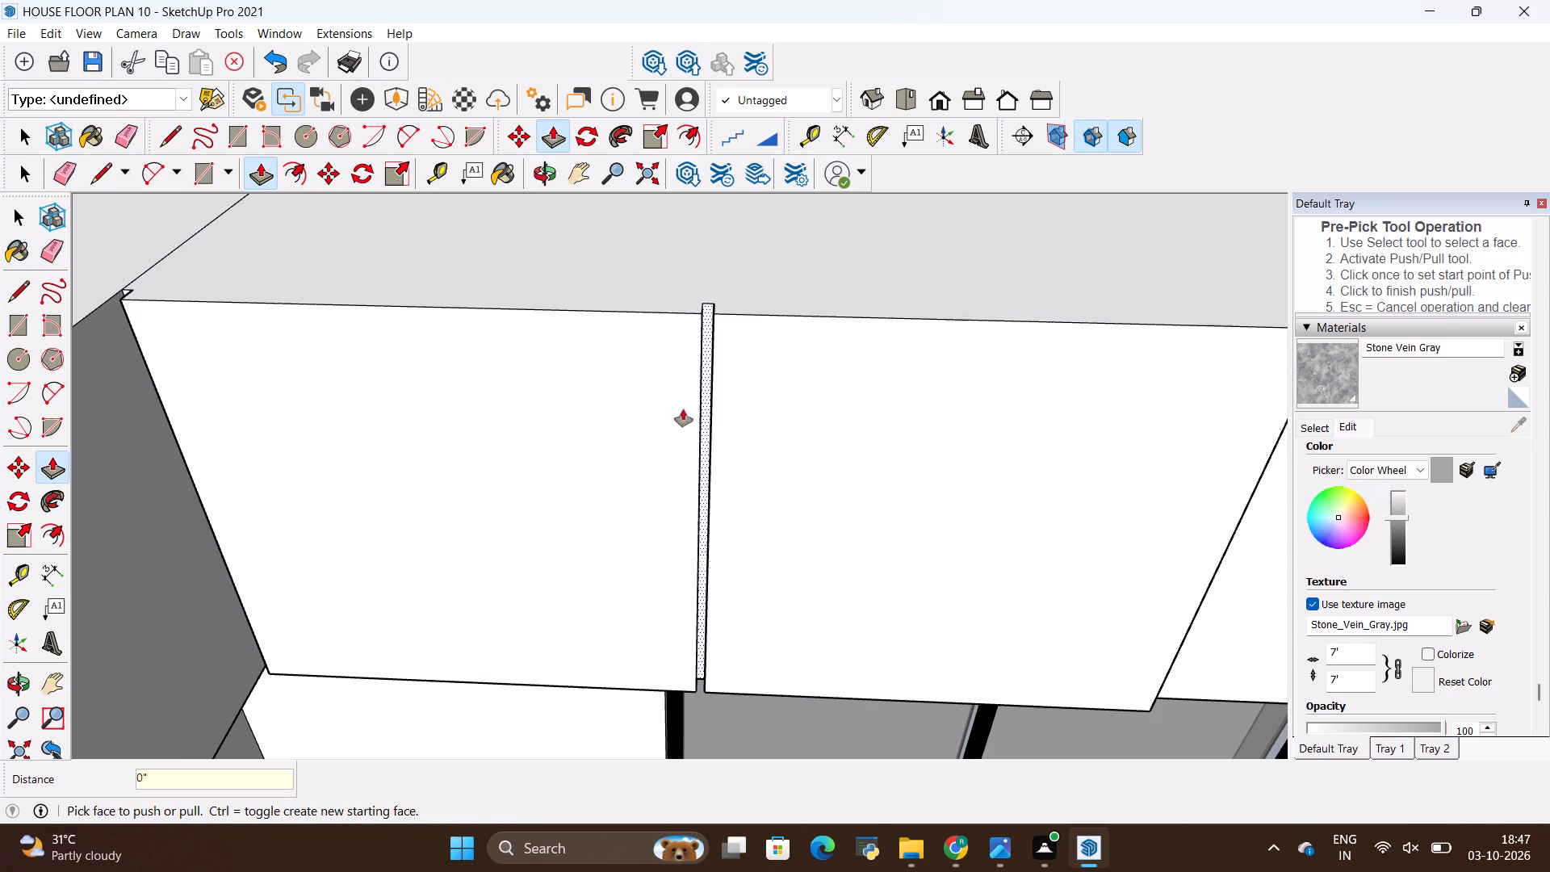
scroll(630, 396, down, 7)
middle_drag(702, 478, 656, 335)
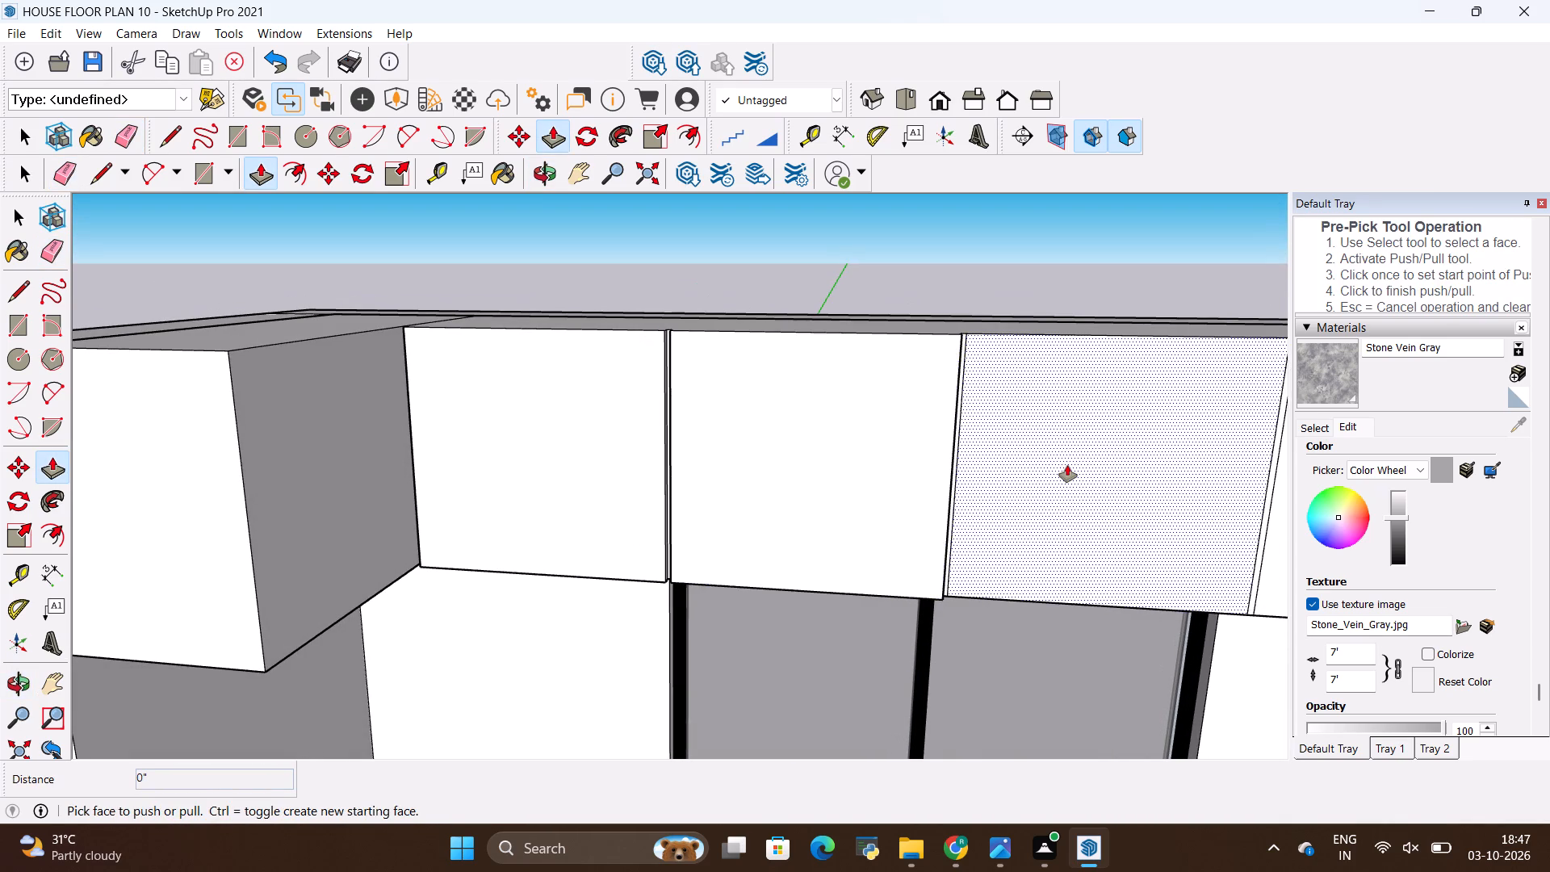
double_click(1067, 465)
scroll(691, 456, down, 4)
double_click(1098, 459)
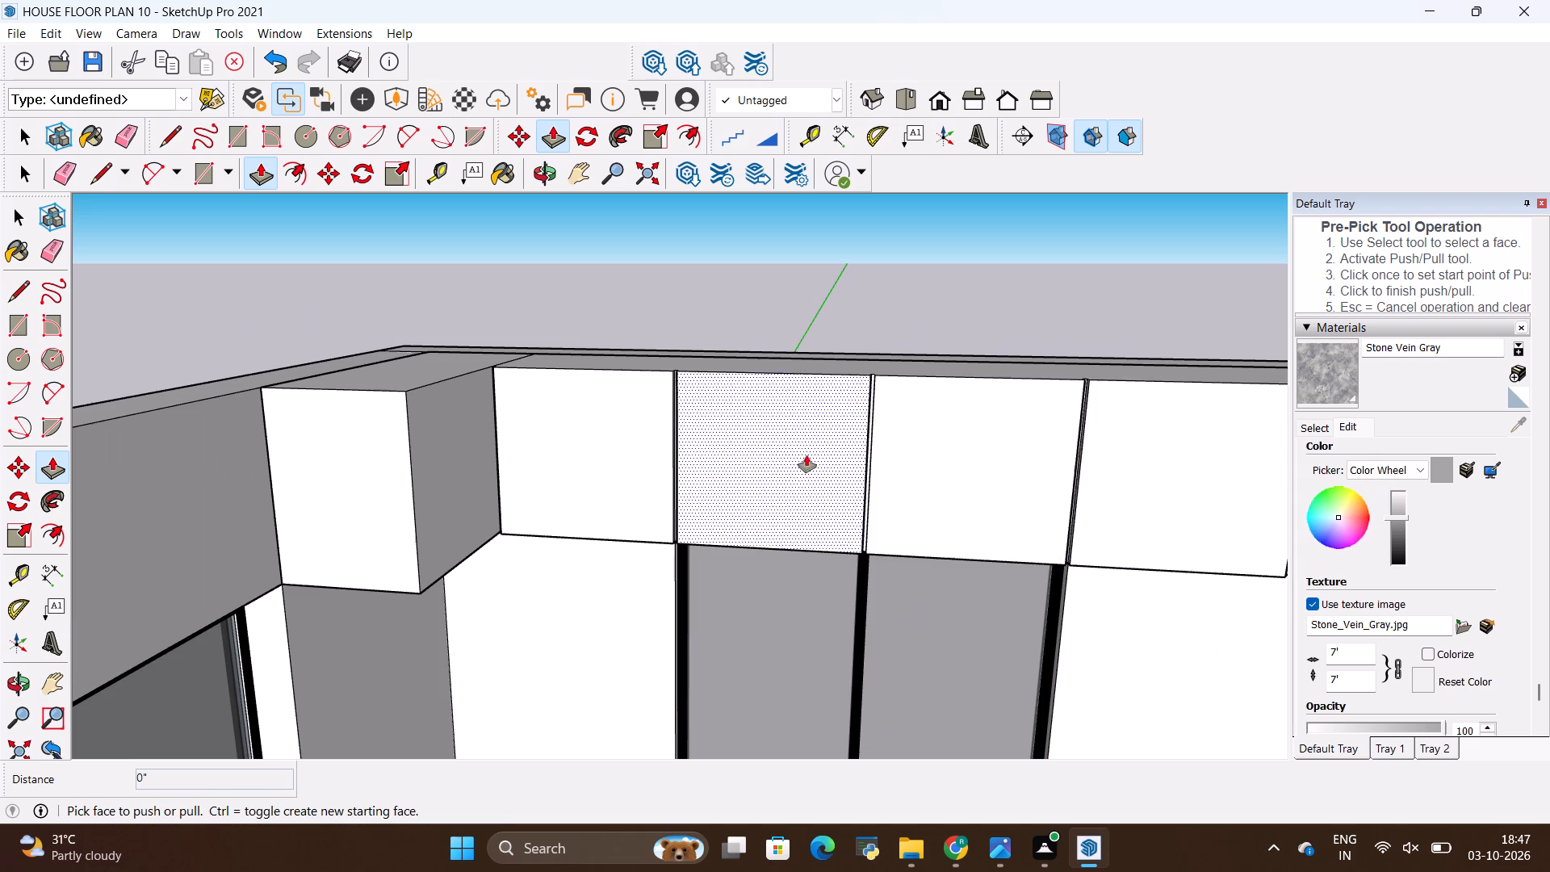
scroll(806, 455, down, 5)
double_click(1179, 461)
click(1075, 486)
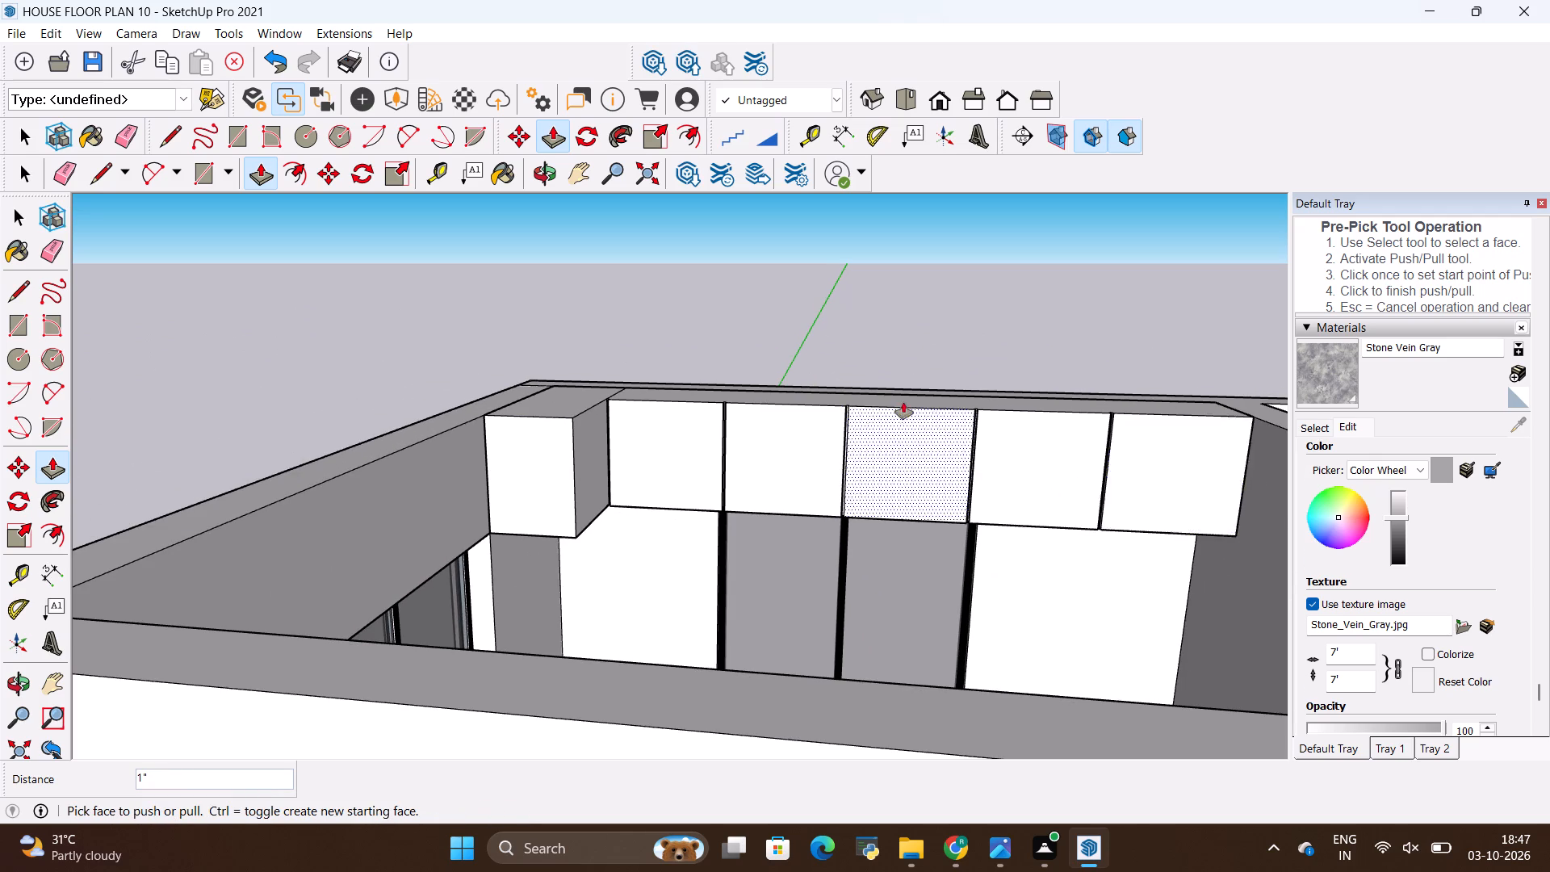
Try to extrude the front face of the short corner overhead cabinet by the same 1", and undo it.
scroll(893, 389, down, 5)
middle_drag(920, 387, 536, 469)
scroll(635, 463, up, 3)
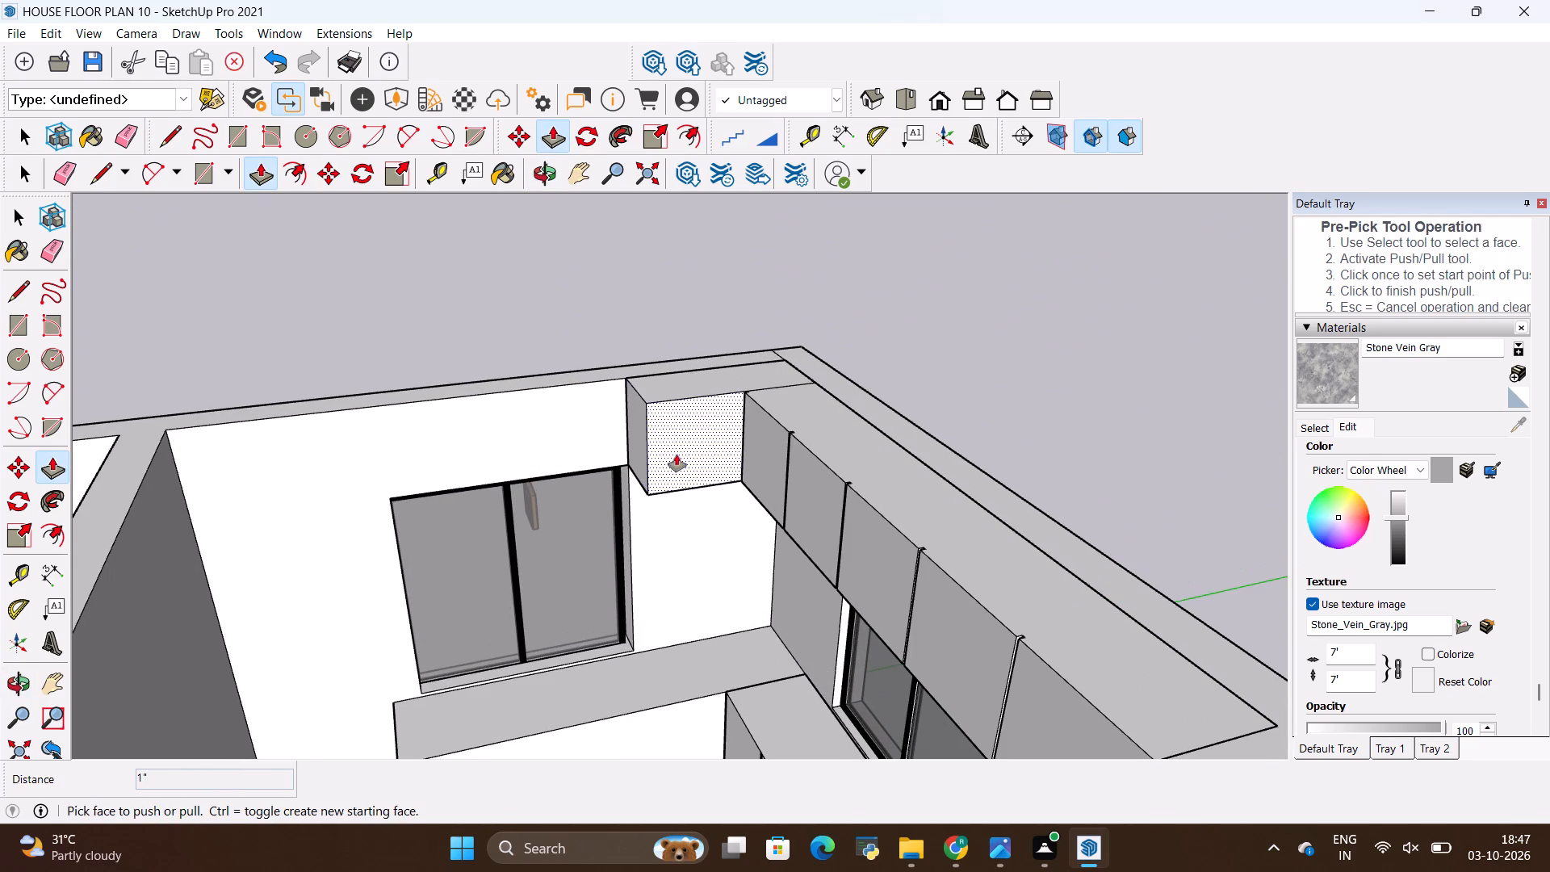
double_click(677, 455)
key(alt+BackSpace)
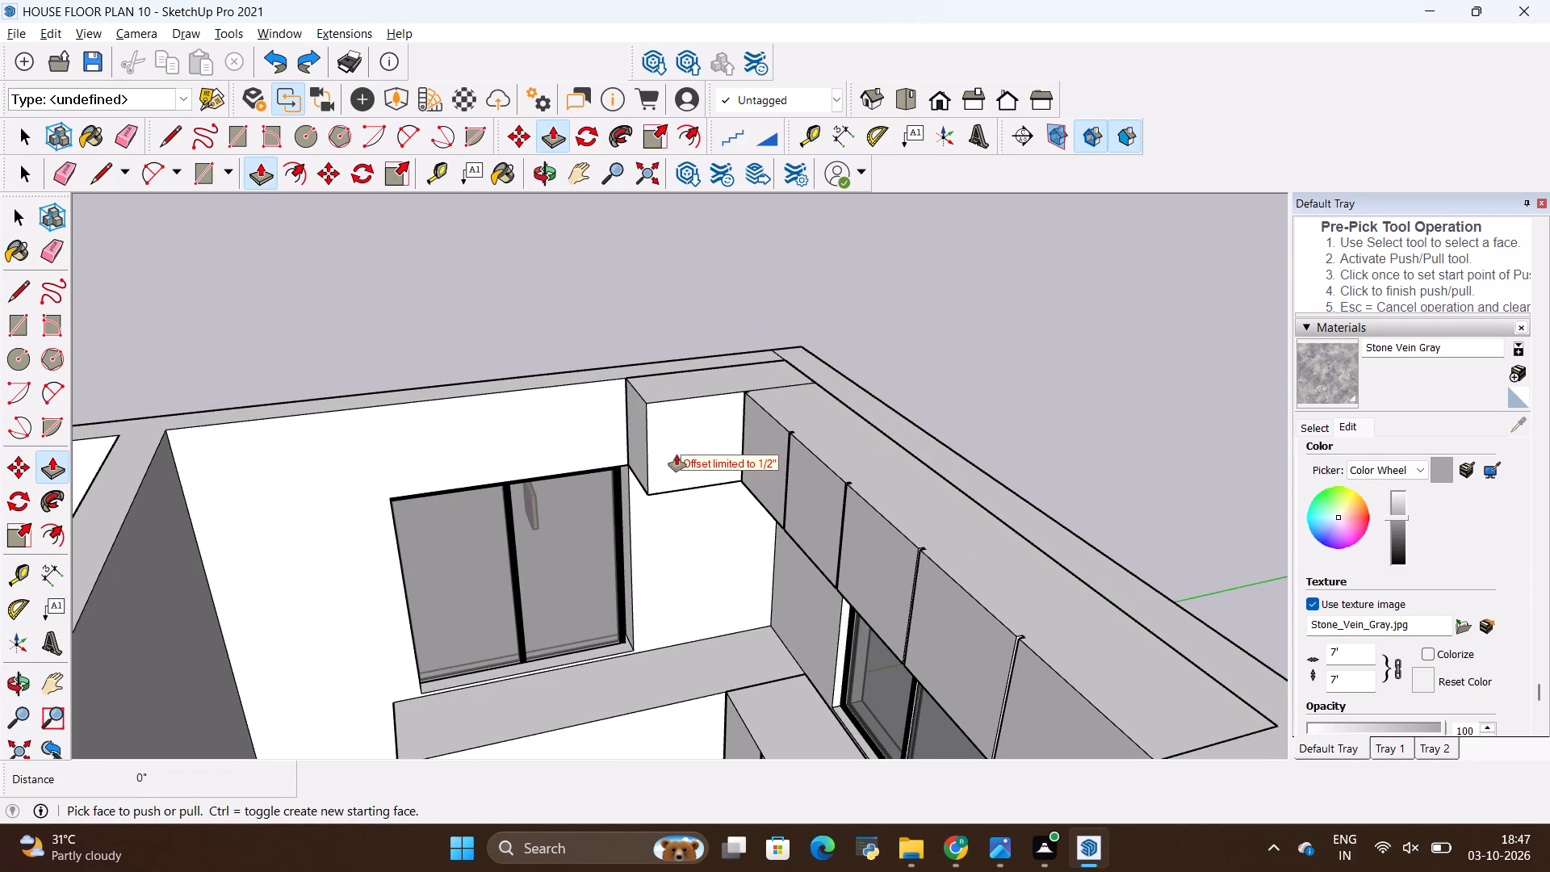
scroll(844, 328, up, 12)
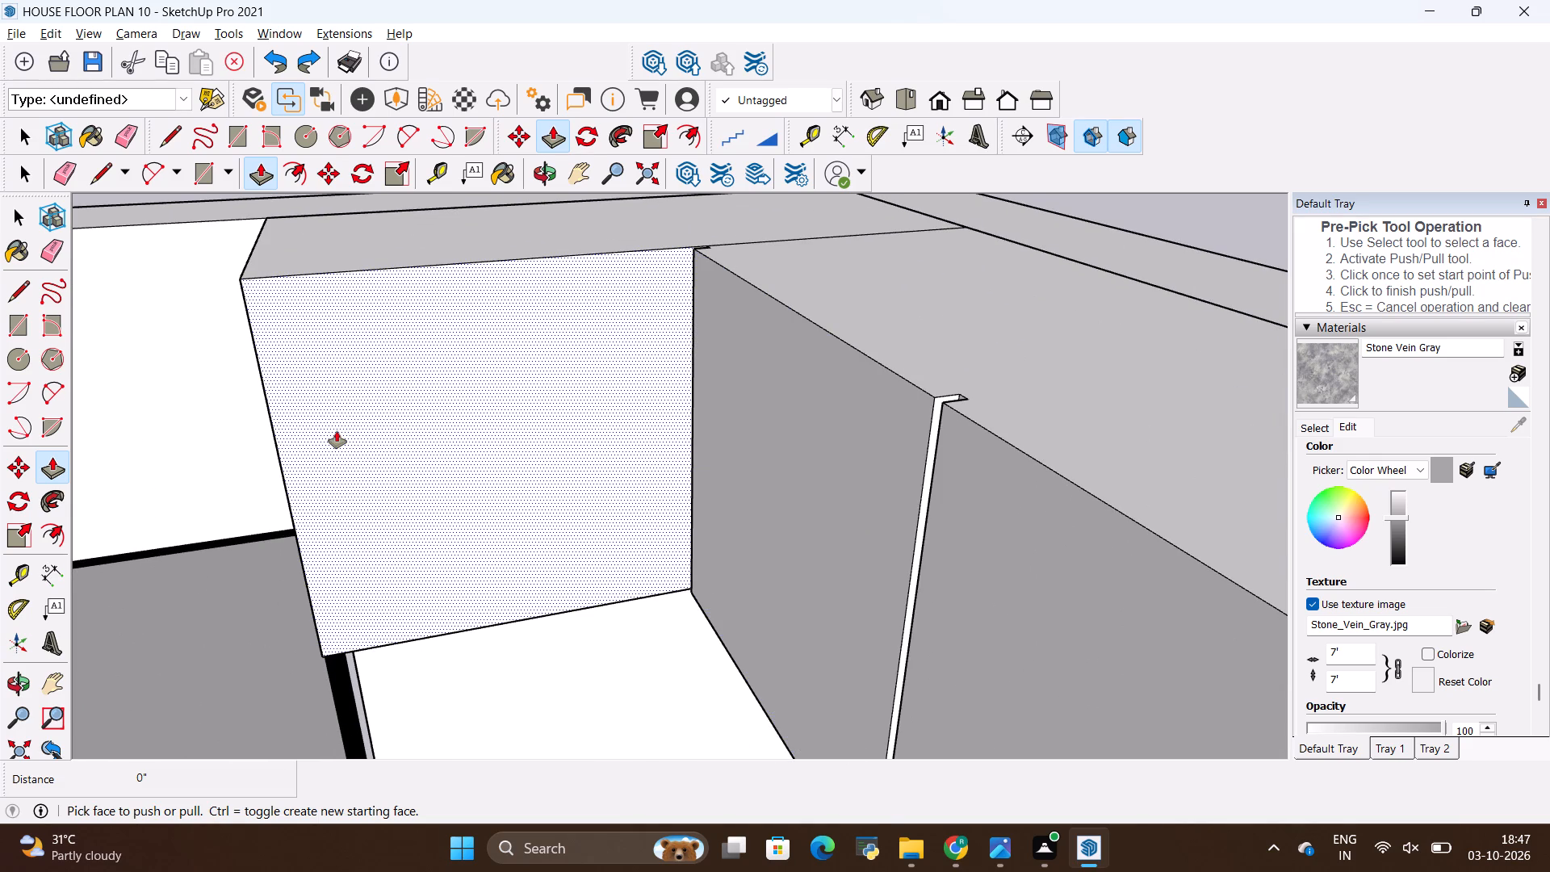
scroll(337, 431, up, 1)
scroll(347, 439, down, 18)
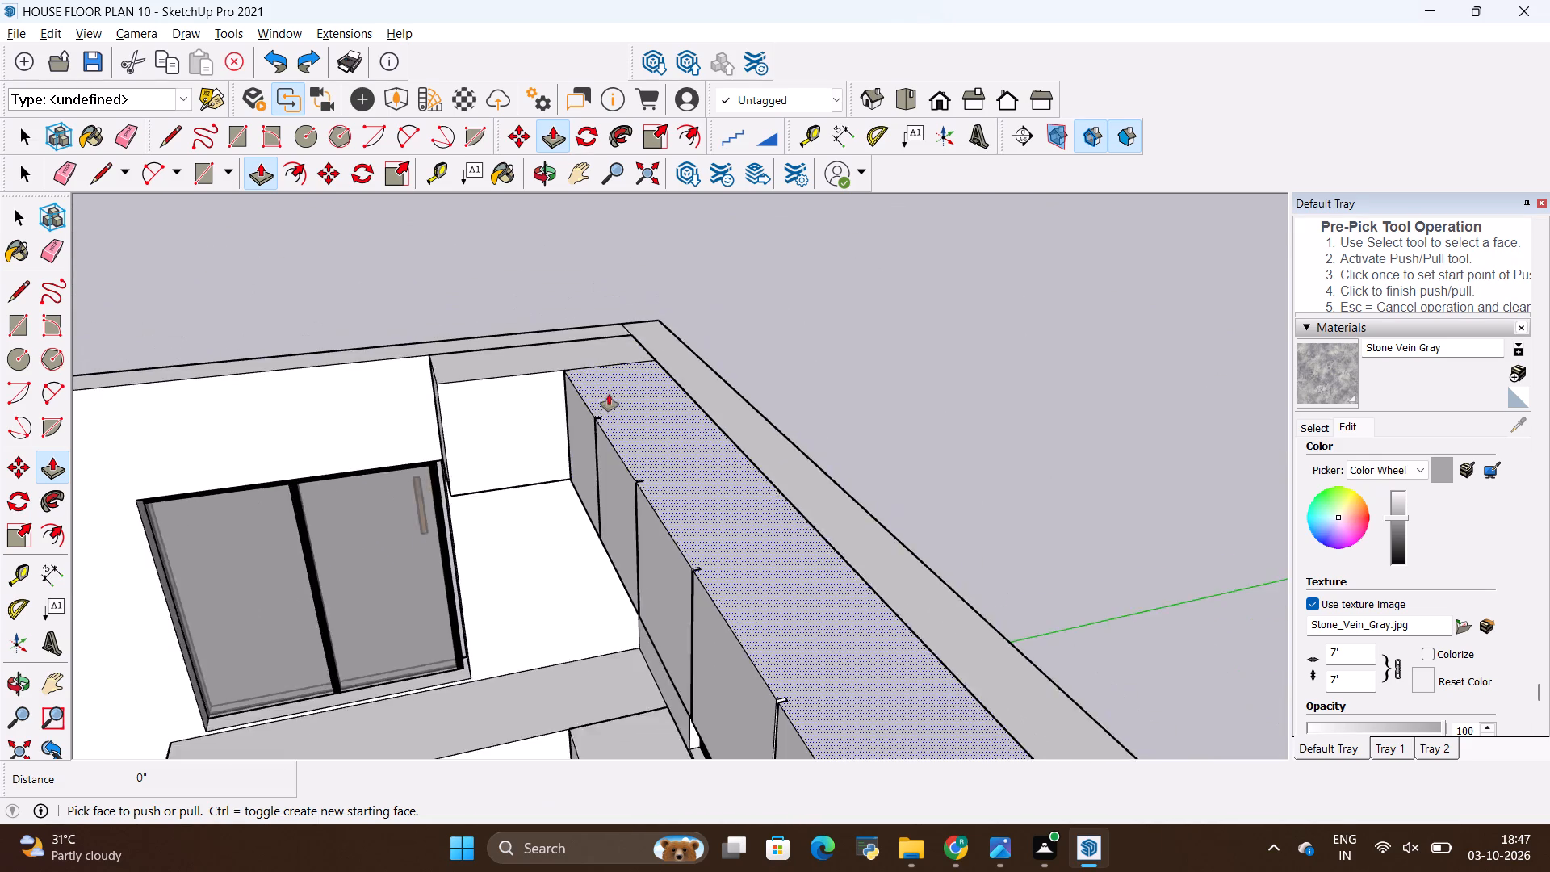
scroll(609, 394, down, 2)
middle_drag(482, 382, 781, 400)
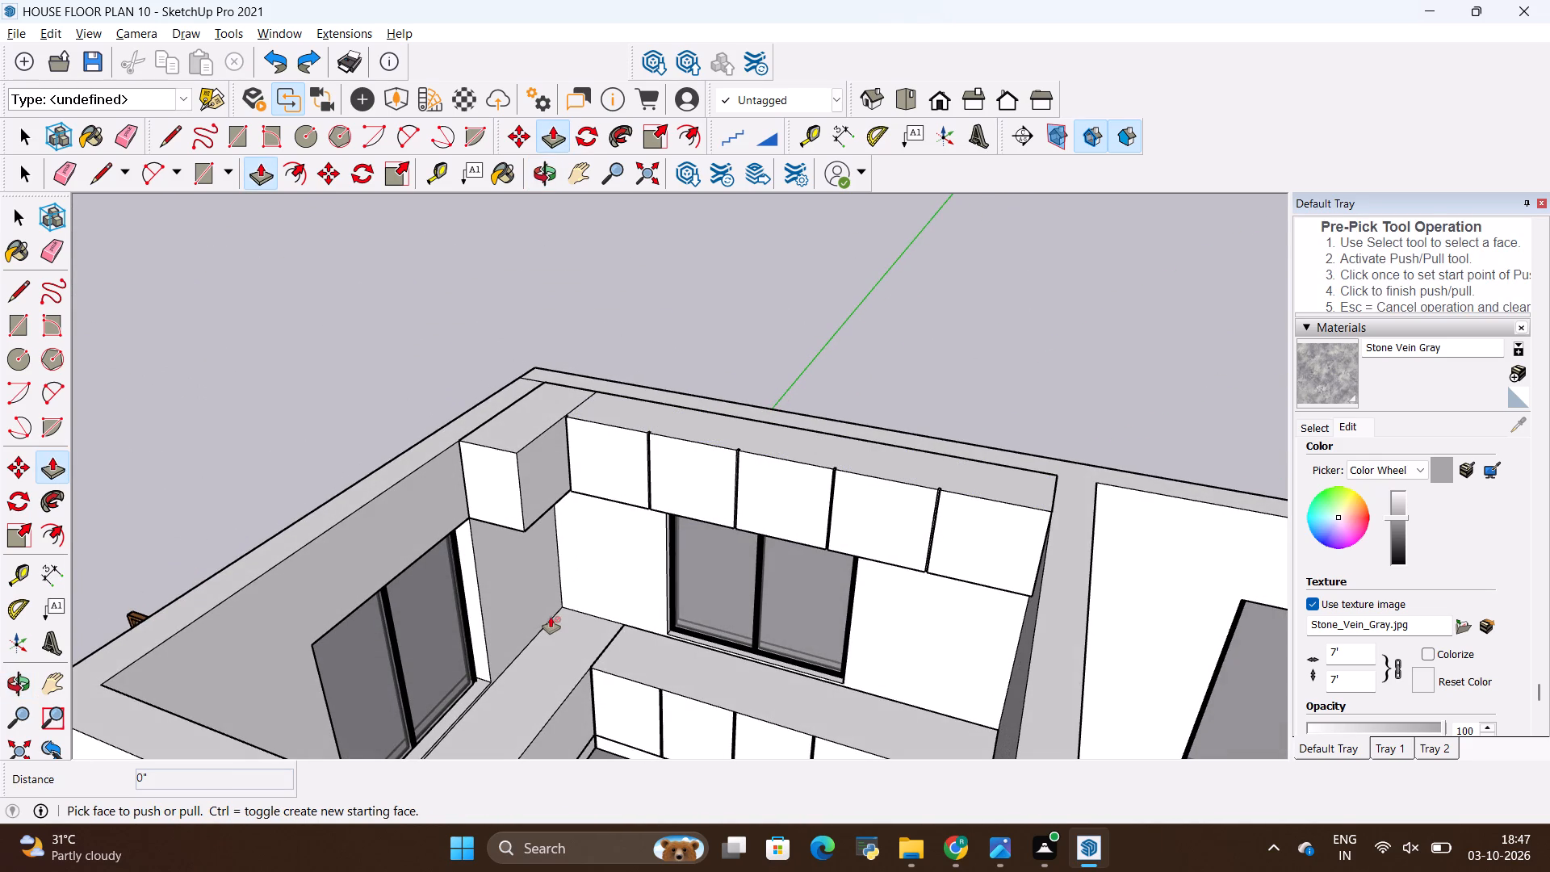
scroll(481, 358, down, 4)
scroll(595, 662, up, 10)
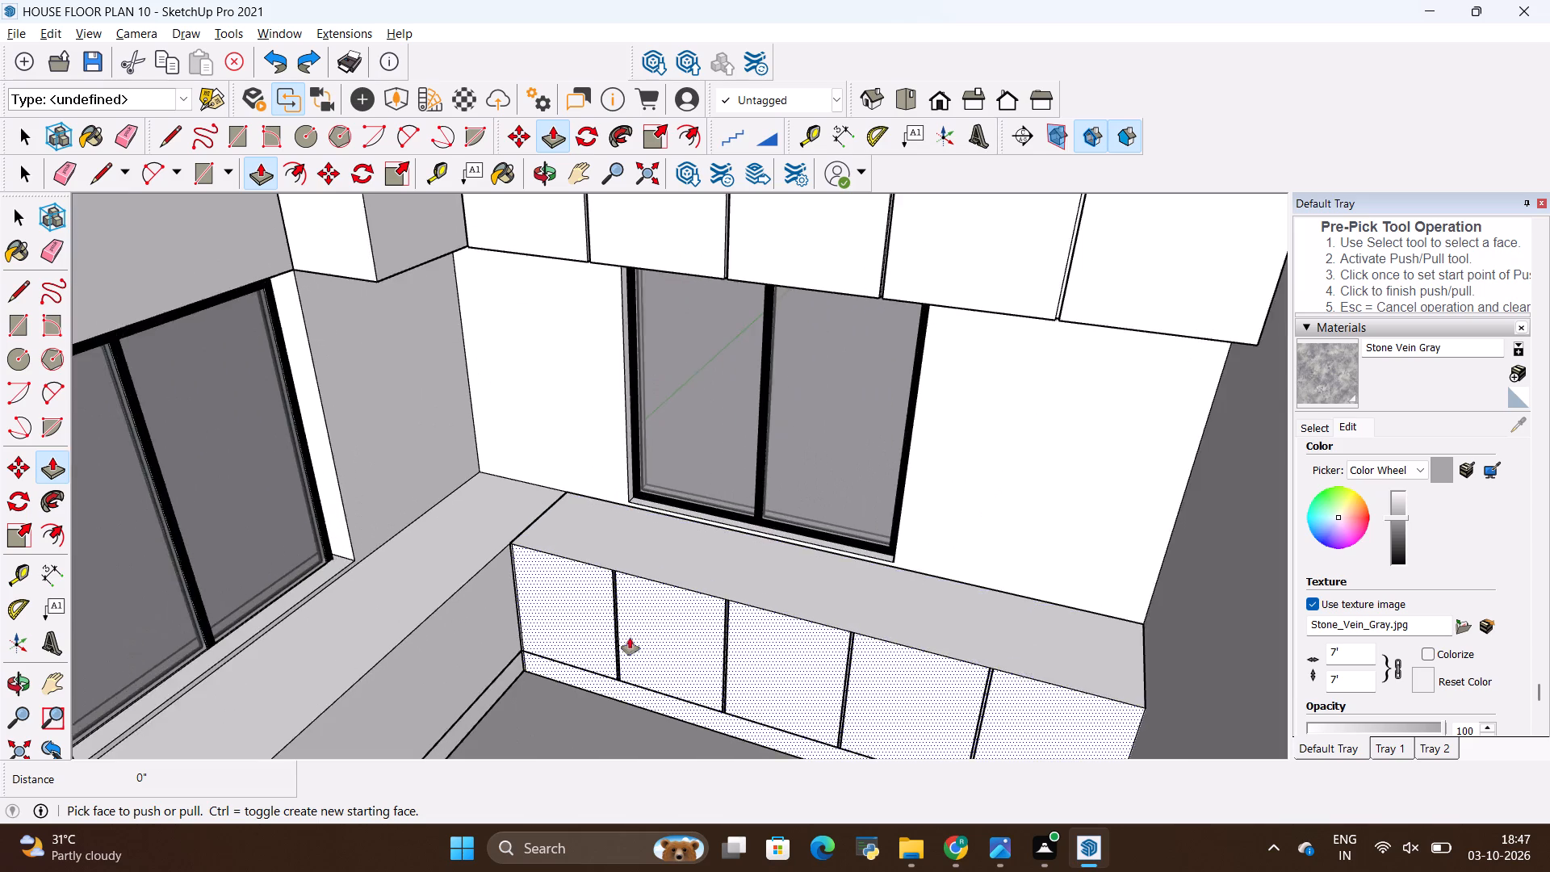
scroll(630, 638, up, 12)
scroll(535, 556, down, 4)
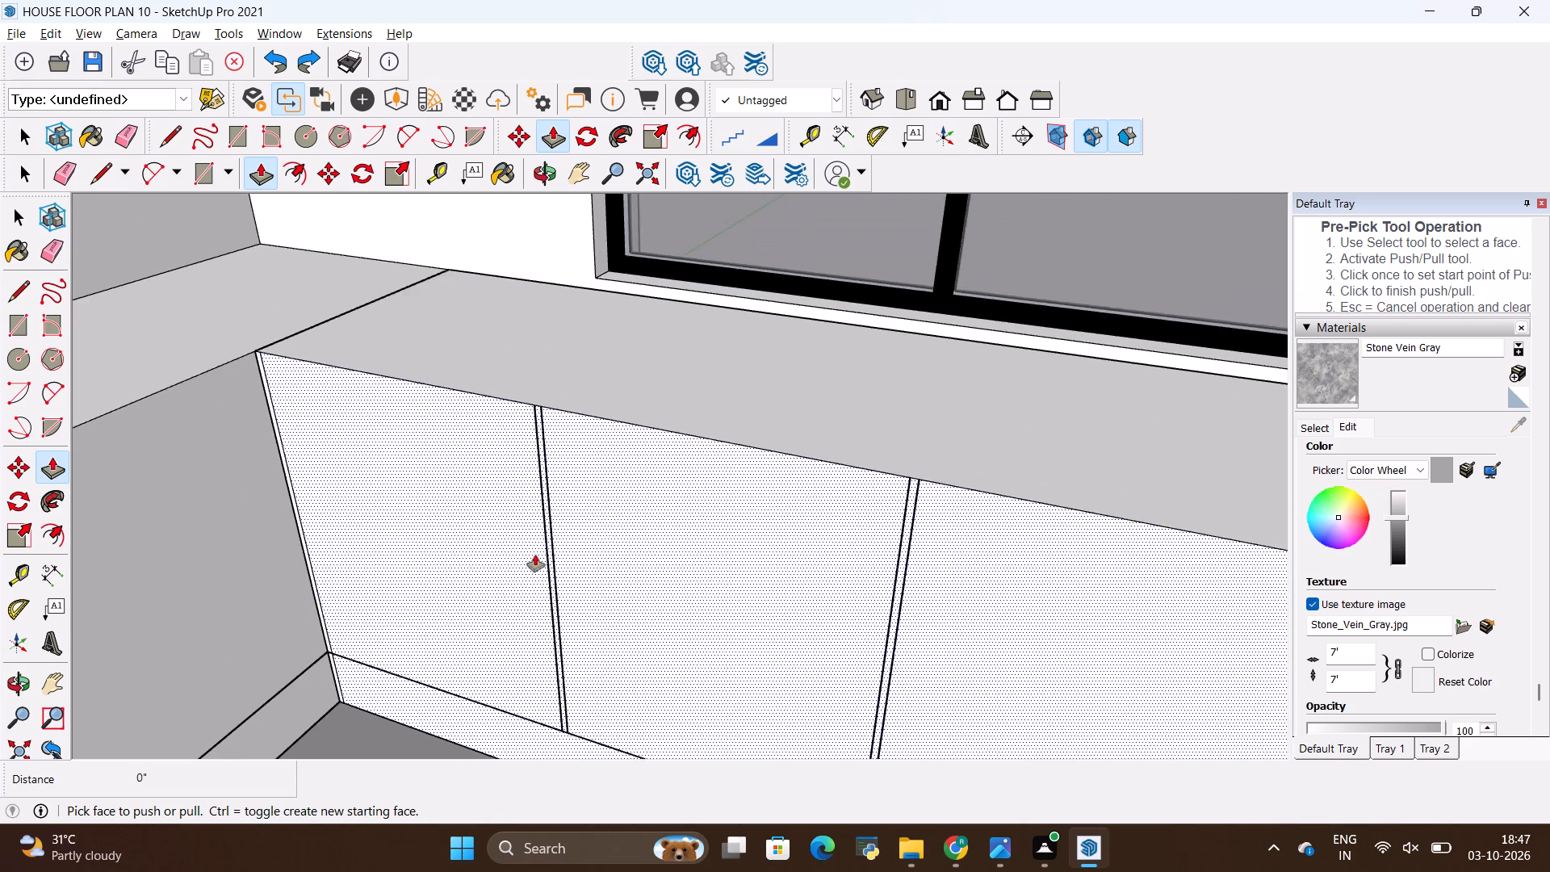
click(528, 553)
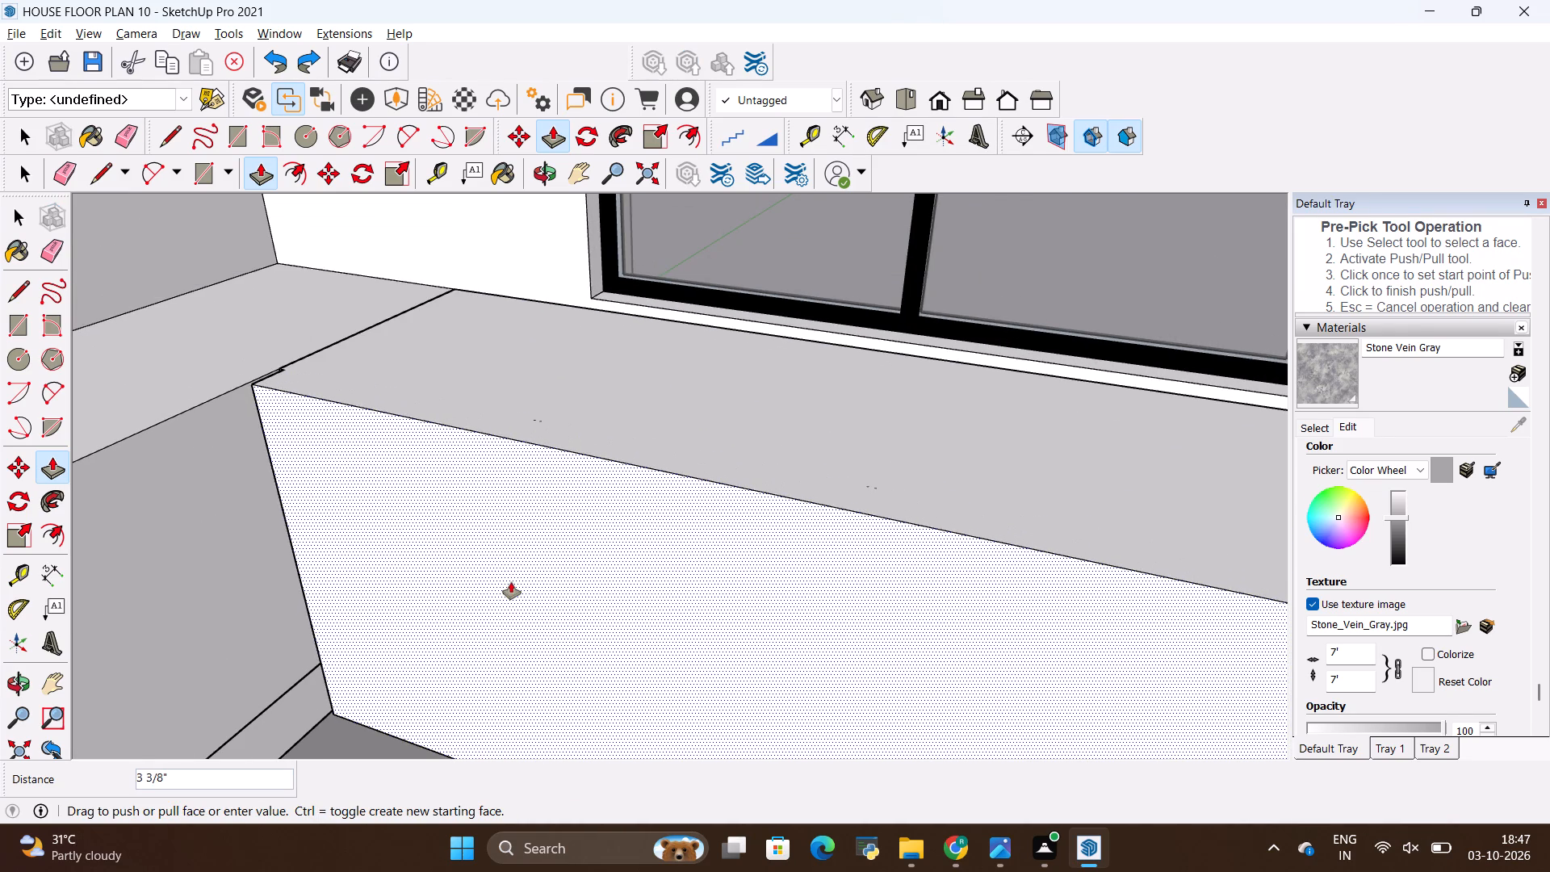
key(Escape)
Draw a rectangle of about 2' 4 15/16" by 2' over the base counter's first door, between the gap lines and above the plinth.
scroll(594, 445, down, 6)
middle_drag(553, 641, 767, 484)
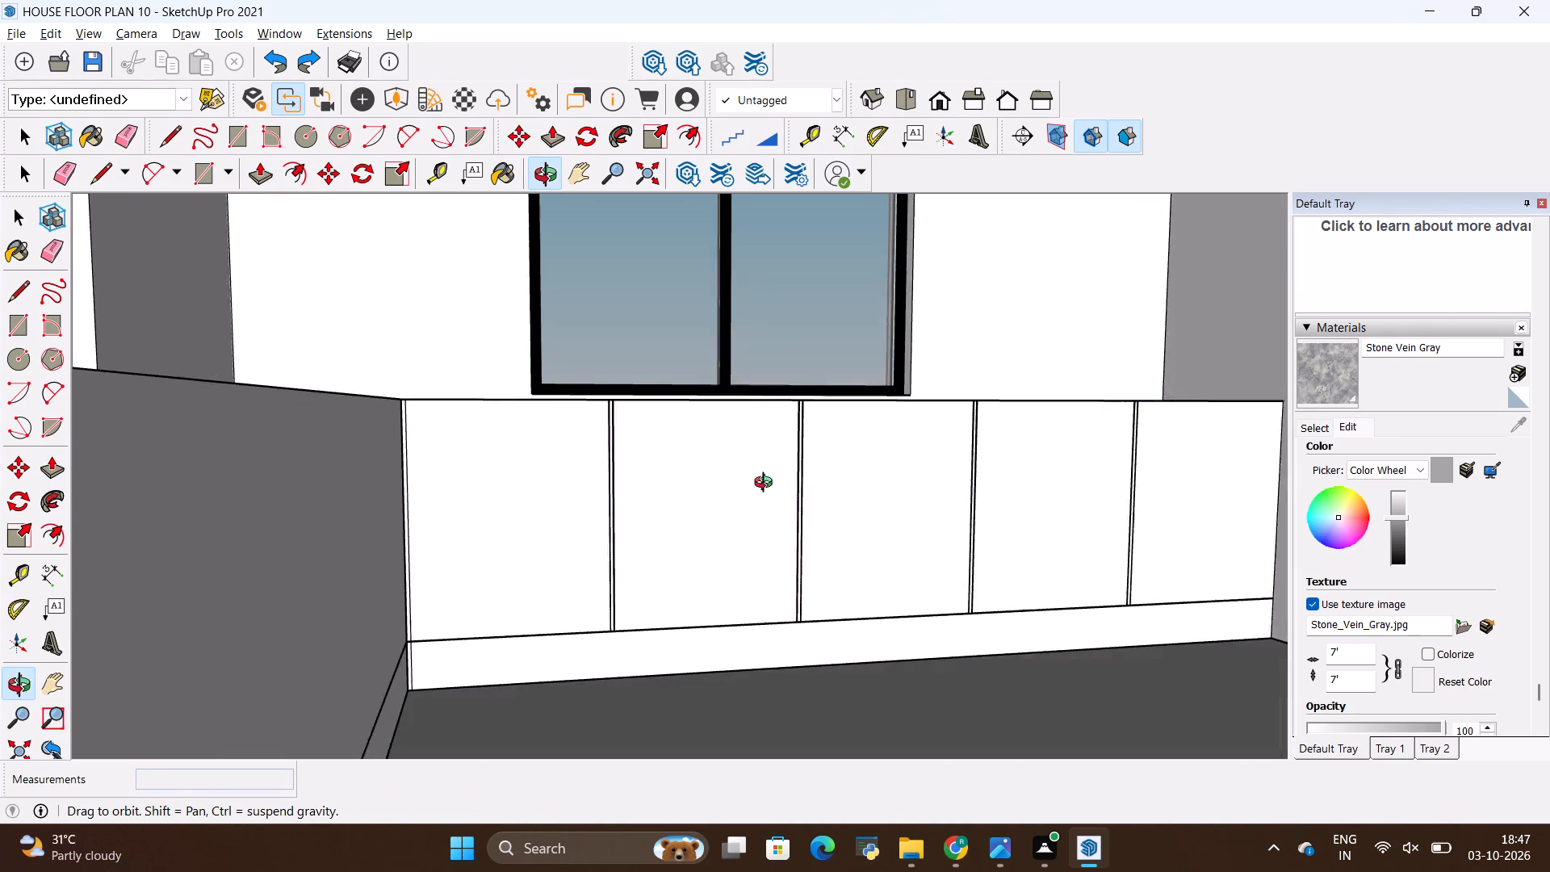
middle_drag(767, 484, 759, 488)
key(space)
click(583, 568)
click(651, 548)
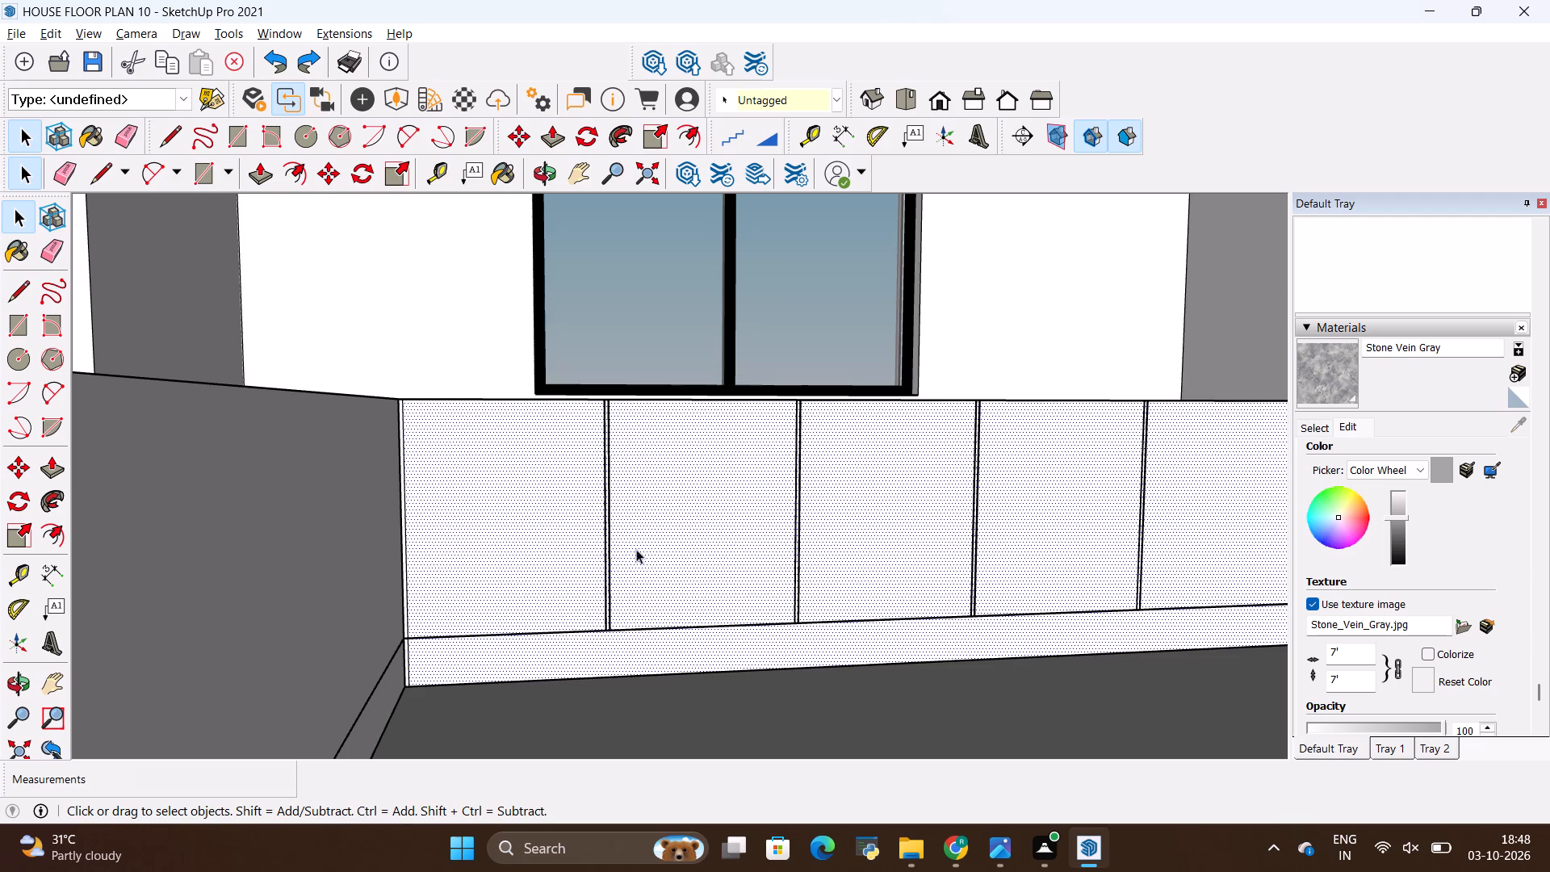
click(541, 555)
middle_drag(584, 628, 562, 647)
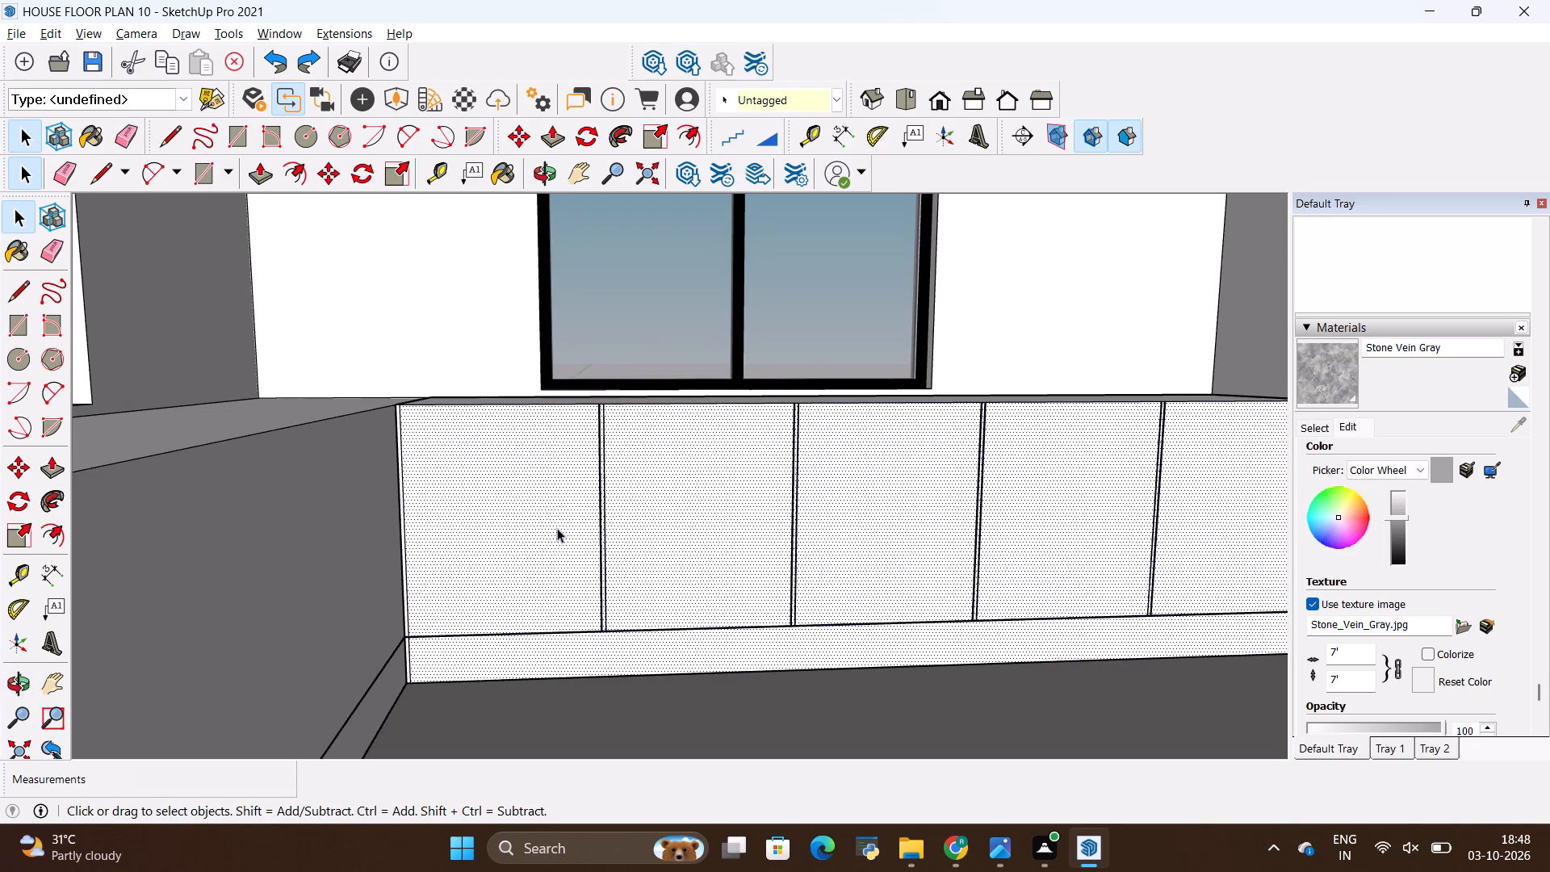
key(r)
scroll(425, 643, up, 7)
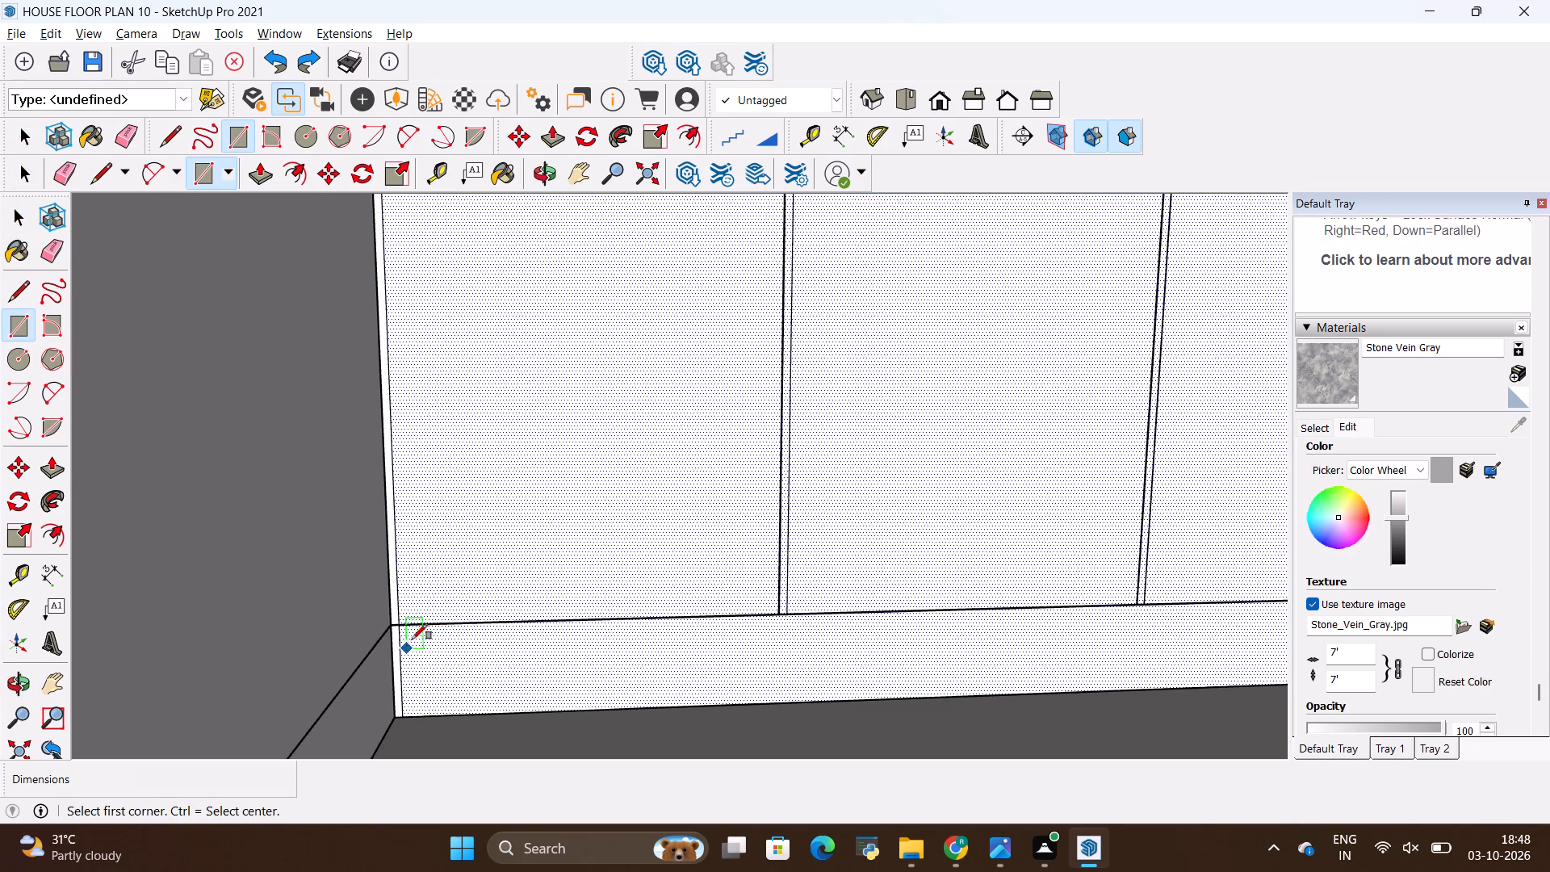
click(404, 625)
scroll(392, 641, down, 4)
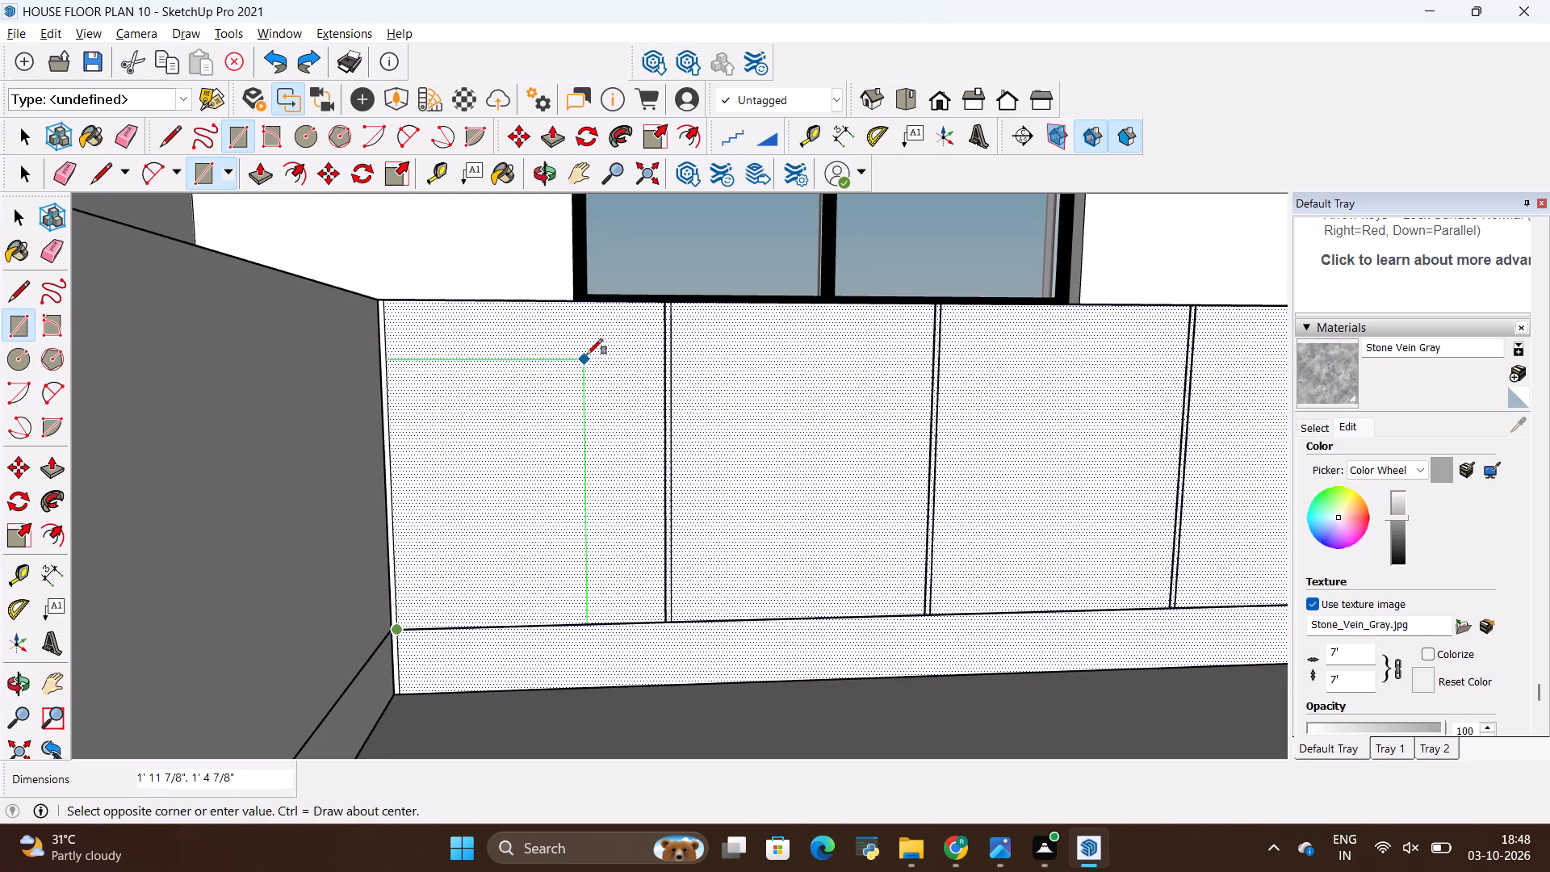
click(660, 306)
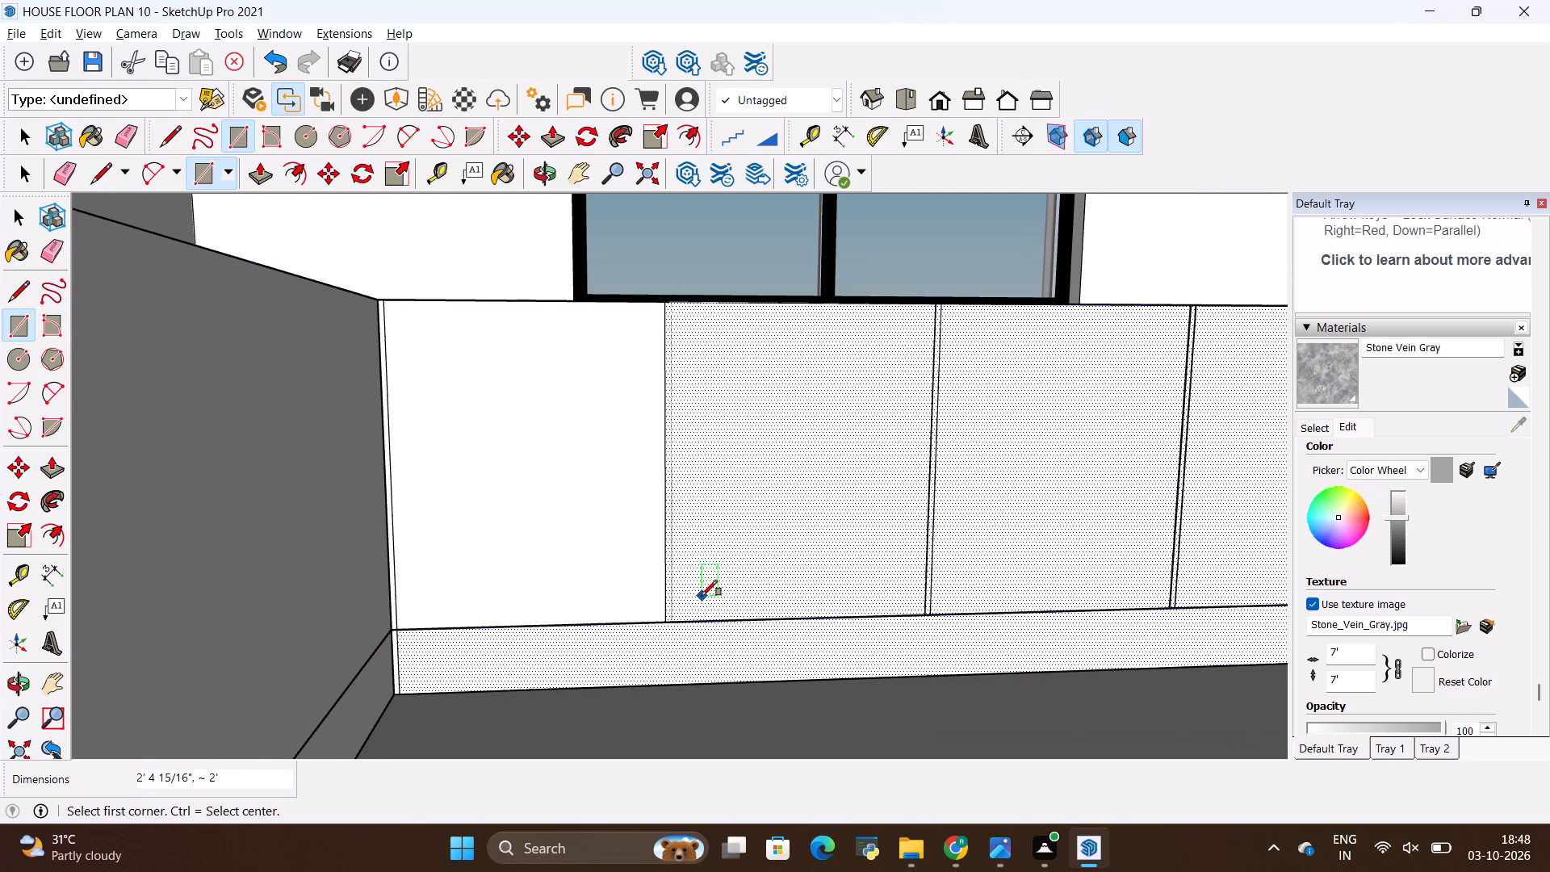
Draw a rectangle over the base counter's second door, from its lower corner-side corner to the opposite top corner.
scroll(702, 596, up, 3)
click(663, 628)
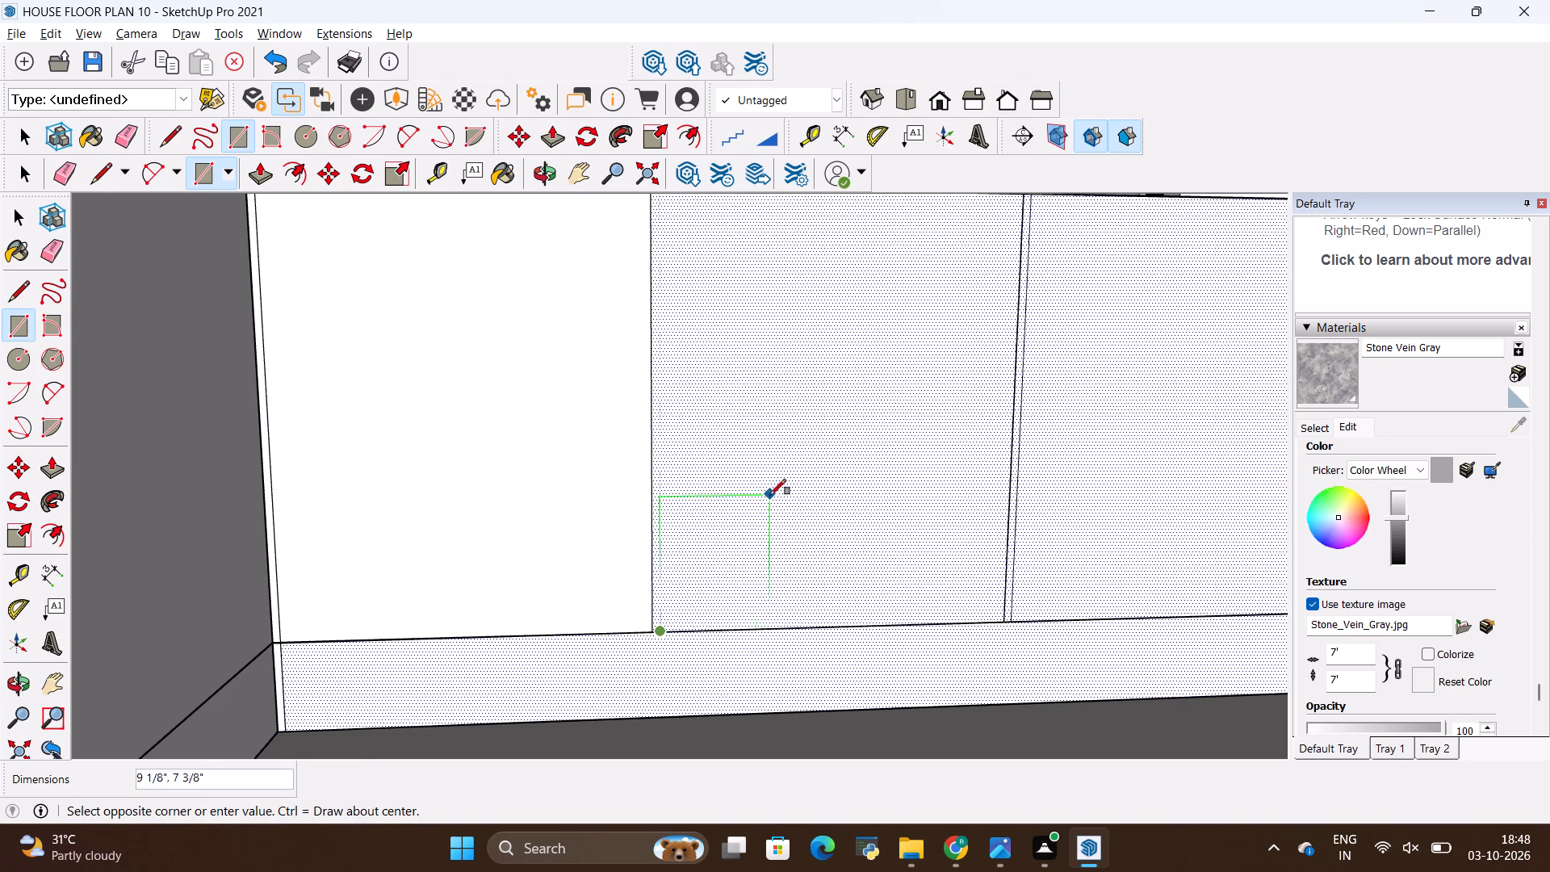
scroll(772, 528, down, 3)
click(956, 280)
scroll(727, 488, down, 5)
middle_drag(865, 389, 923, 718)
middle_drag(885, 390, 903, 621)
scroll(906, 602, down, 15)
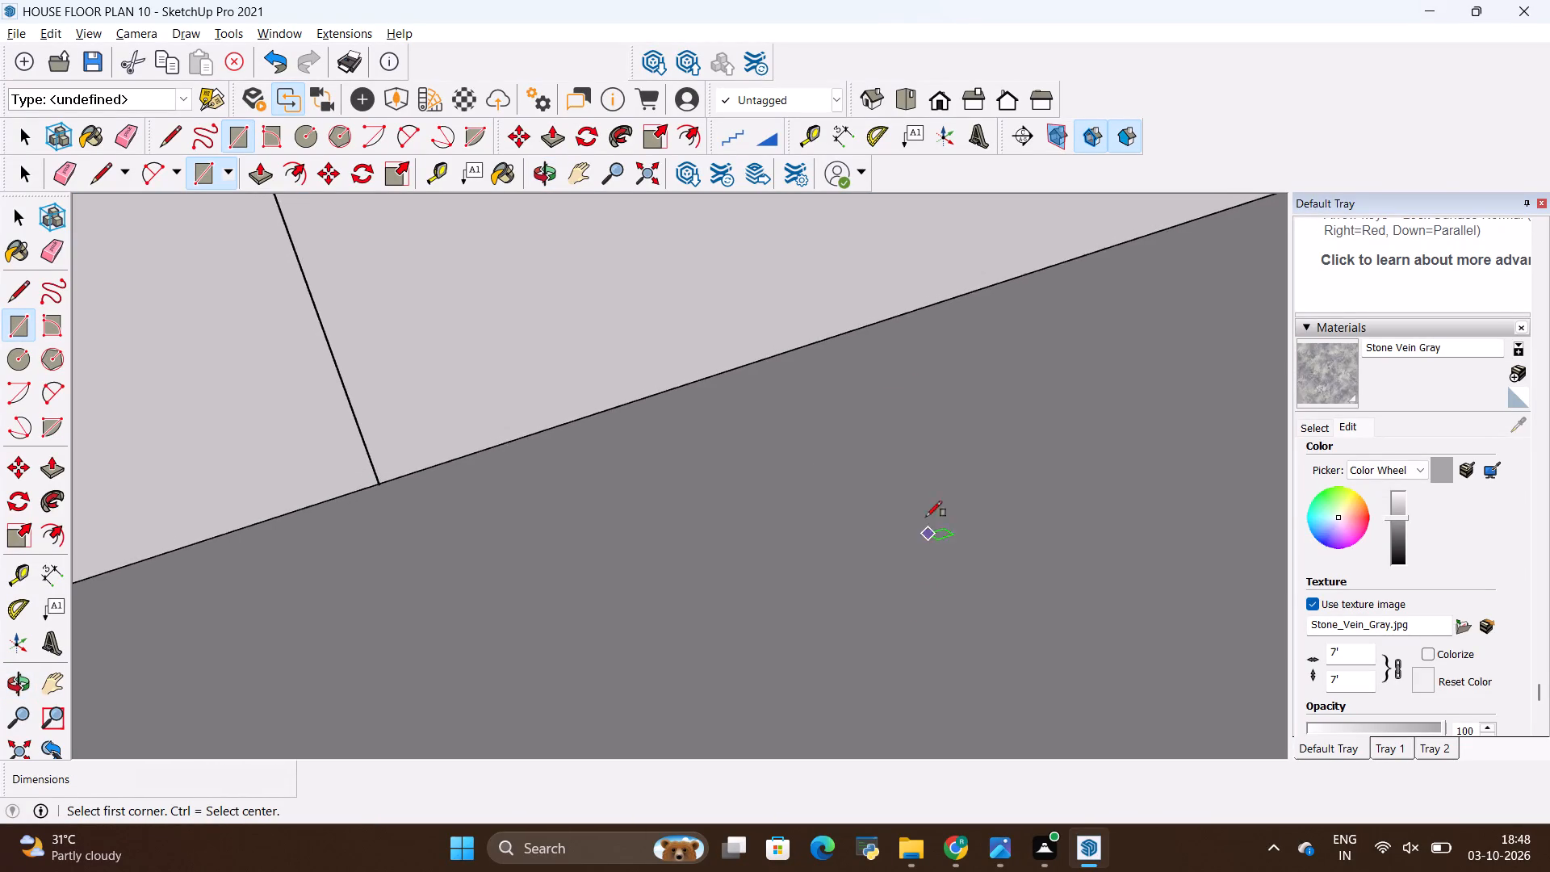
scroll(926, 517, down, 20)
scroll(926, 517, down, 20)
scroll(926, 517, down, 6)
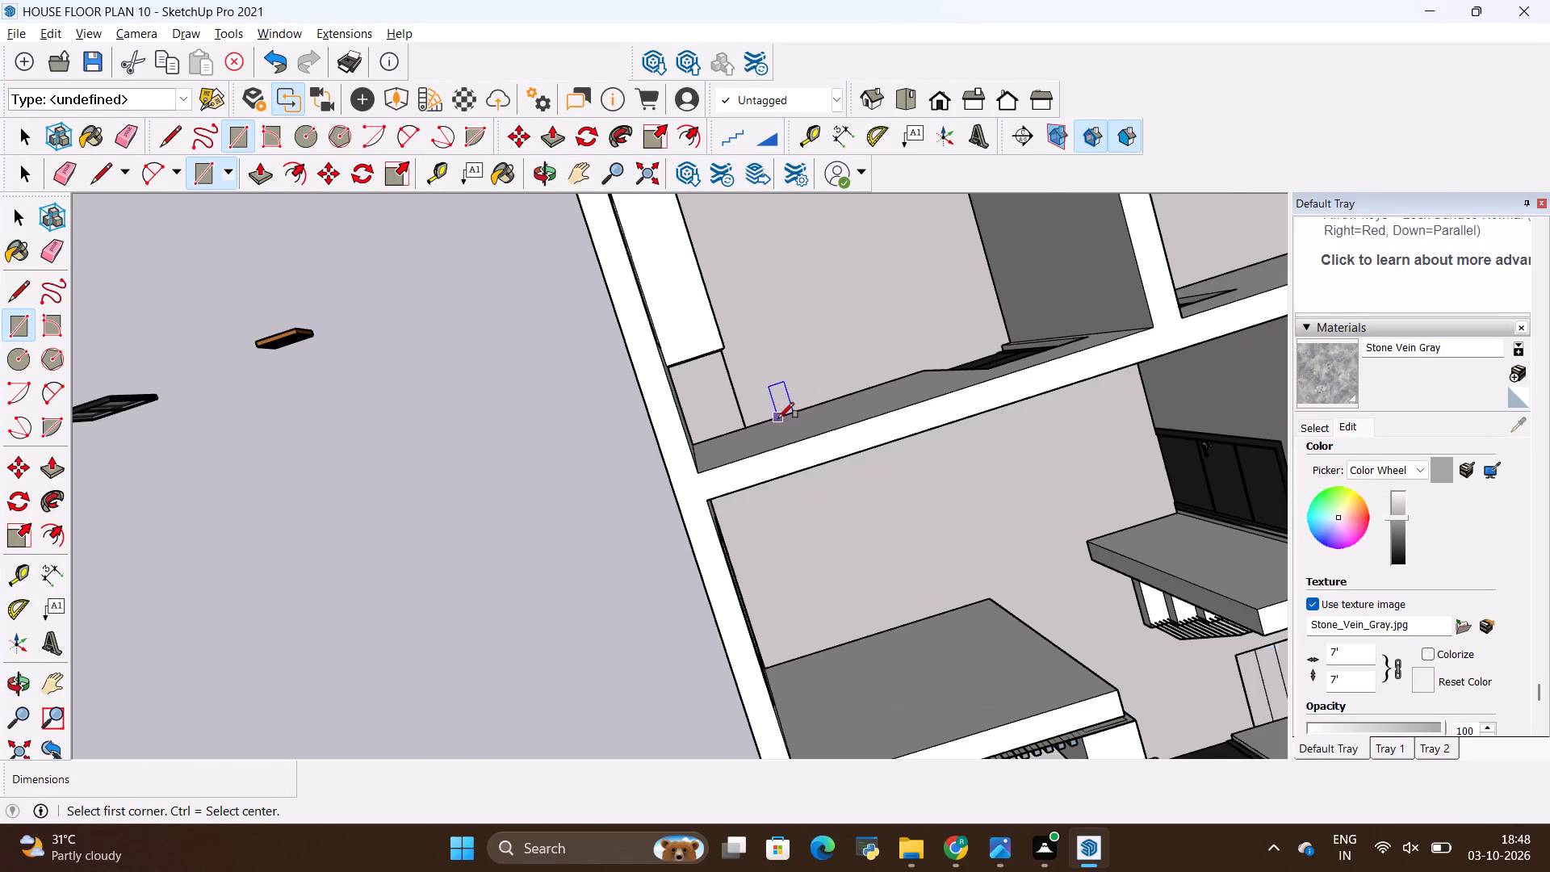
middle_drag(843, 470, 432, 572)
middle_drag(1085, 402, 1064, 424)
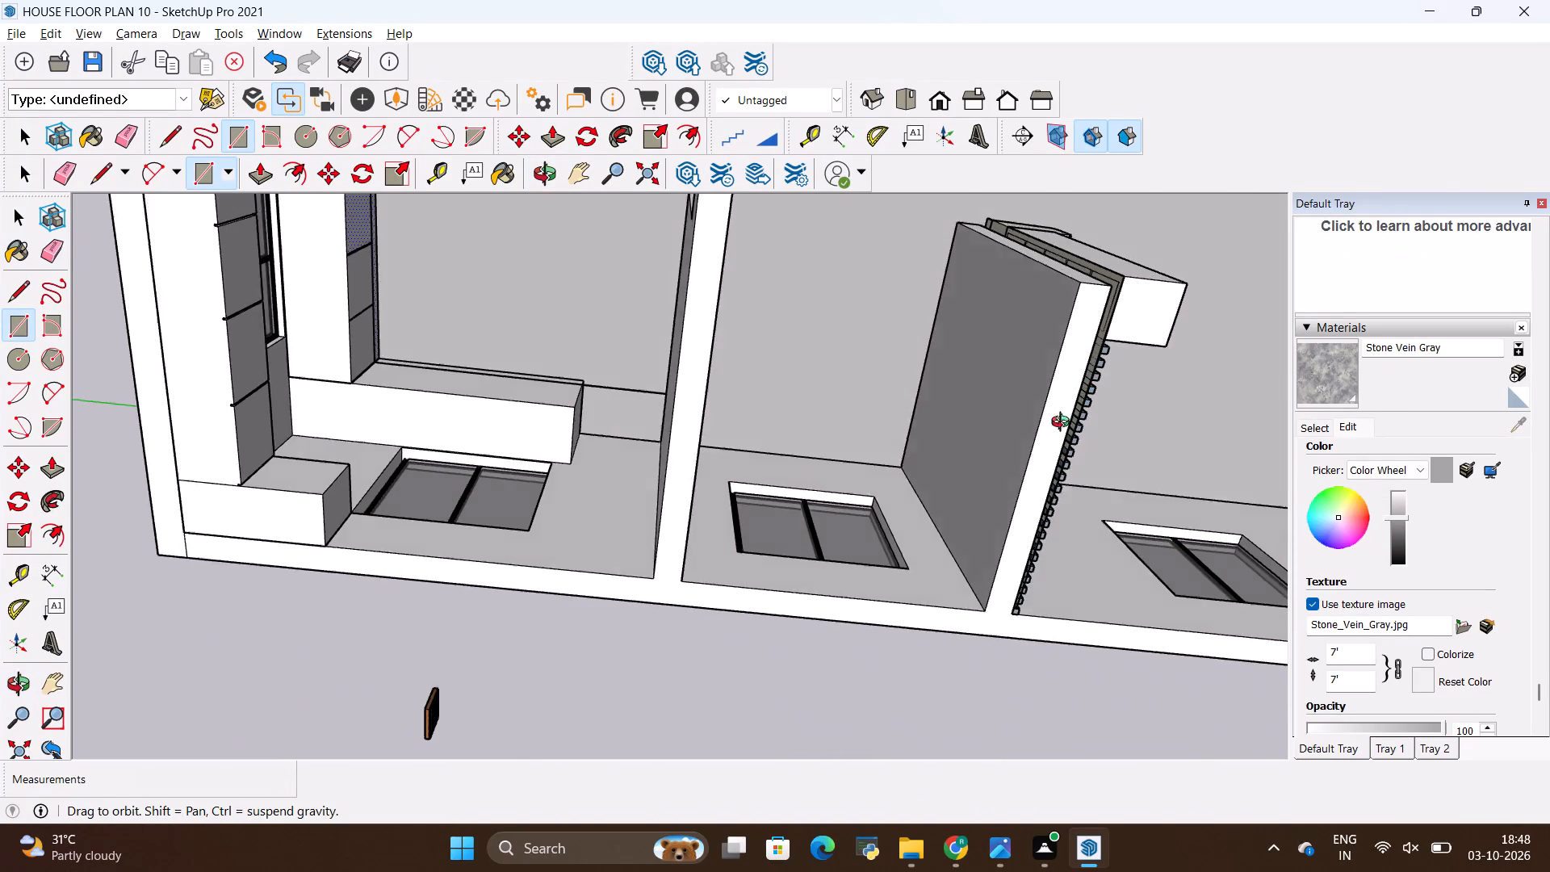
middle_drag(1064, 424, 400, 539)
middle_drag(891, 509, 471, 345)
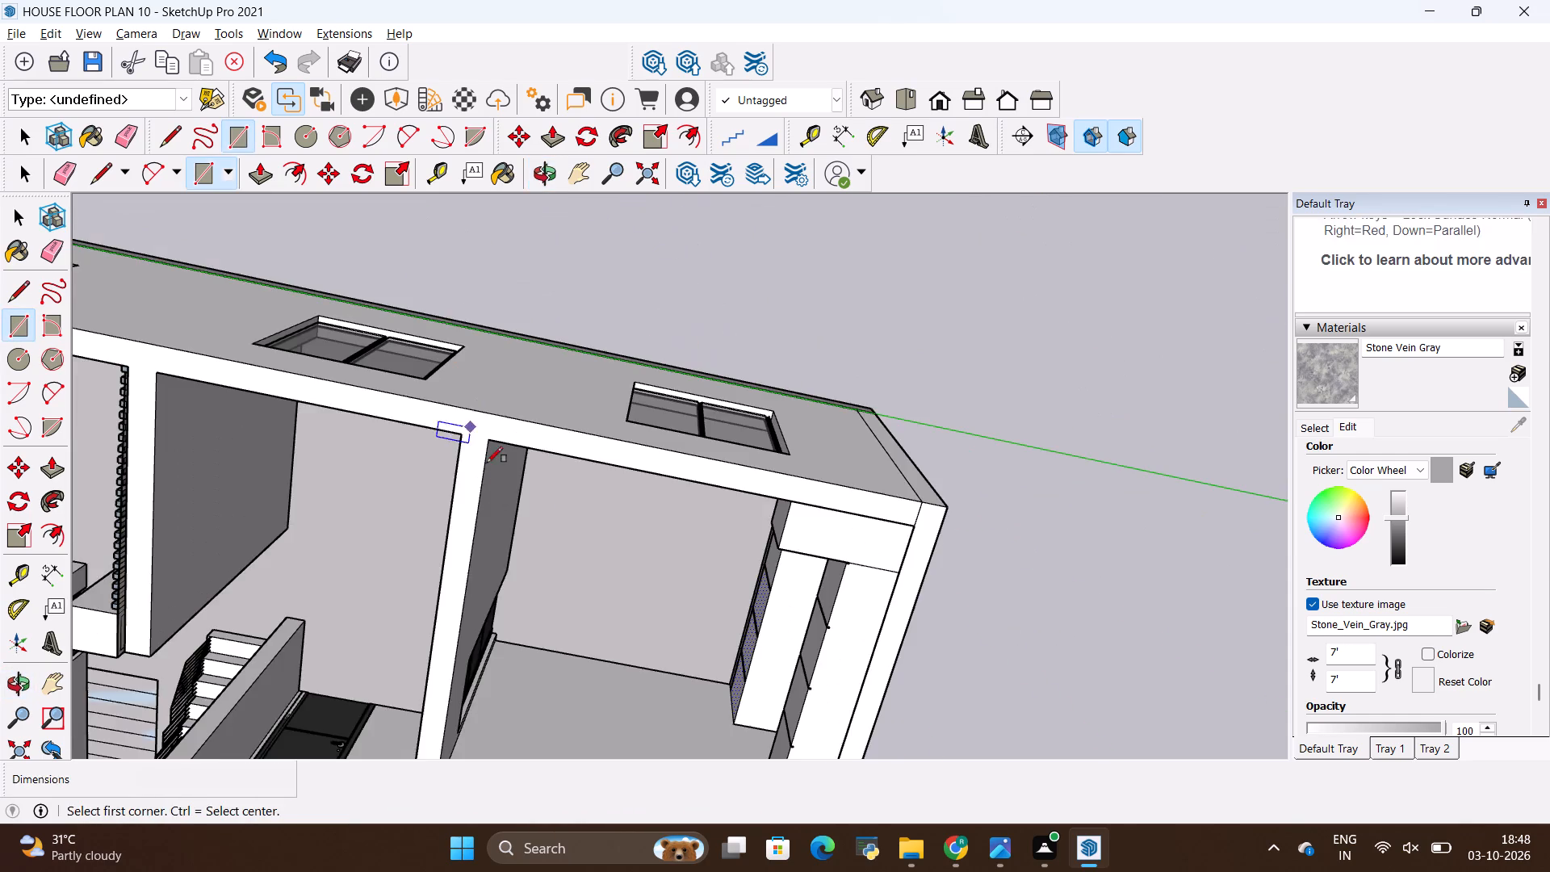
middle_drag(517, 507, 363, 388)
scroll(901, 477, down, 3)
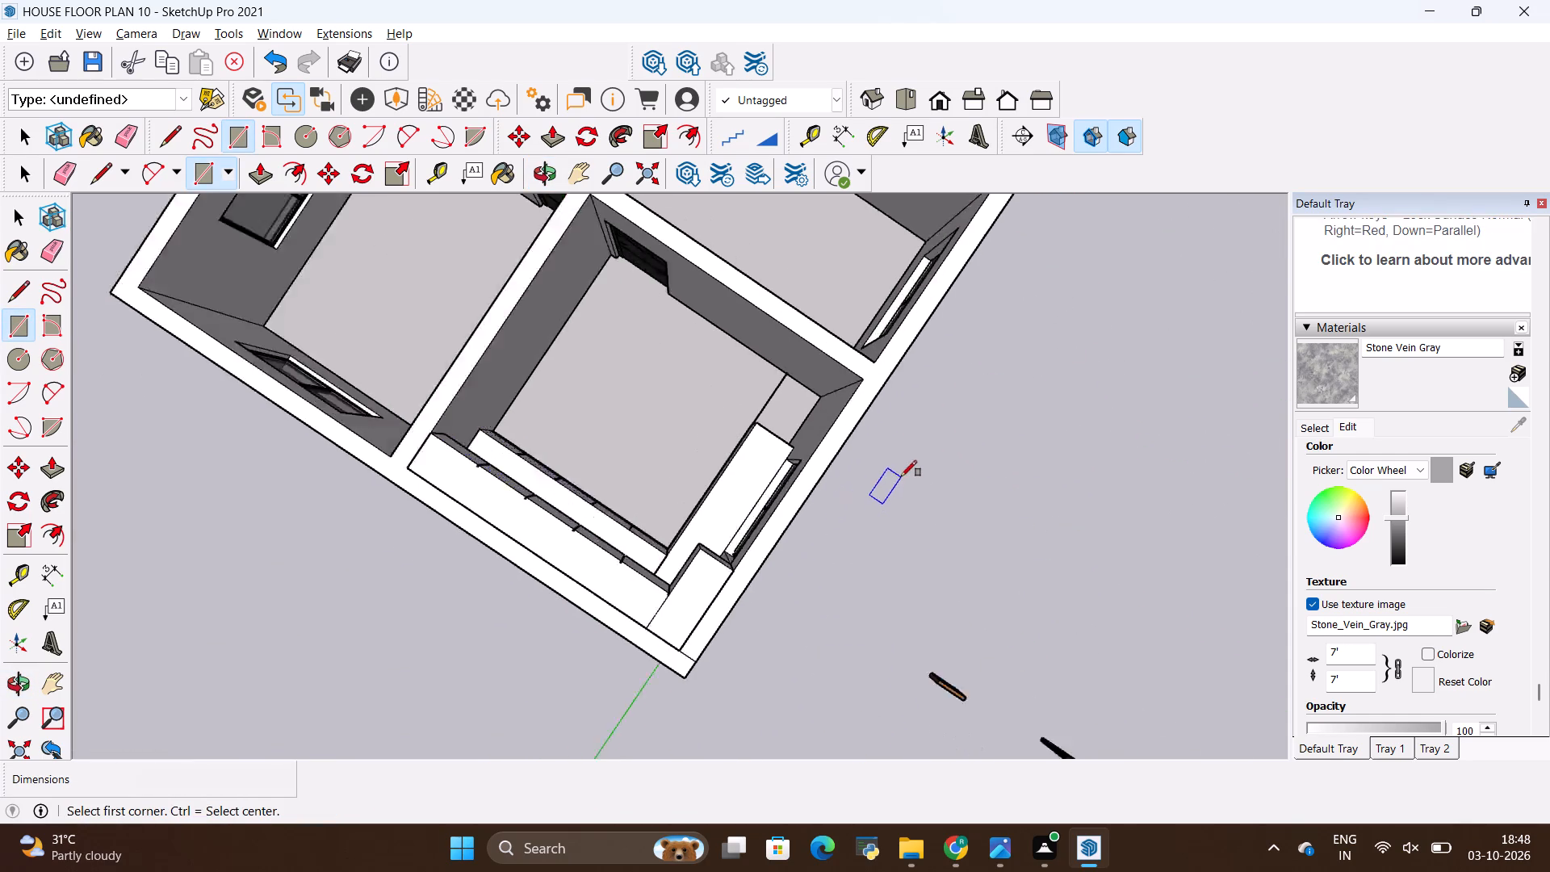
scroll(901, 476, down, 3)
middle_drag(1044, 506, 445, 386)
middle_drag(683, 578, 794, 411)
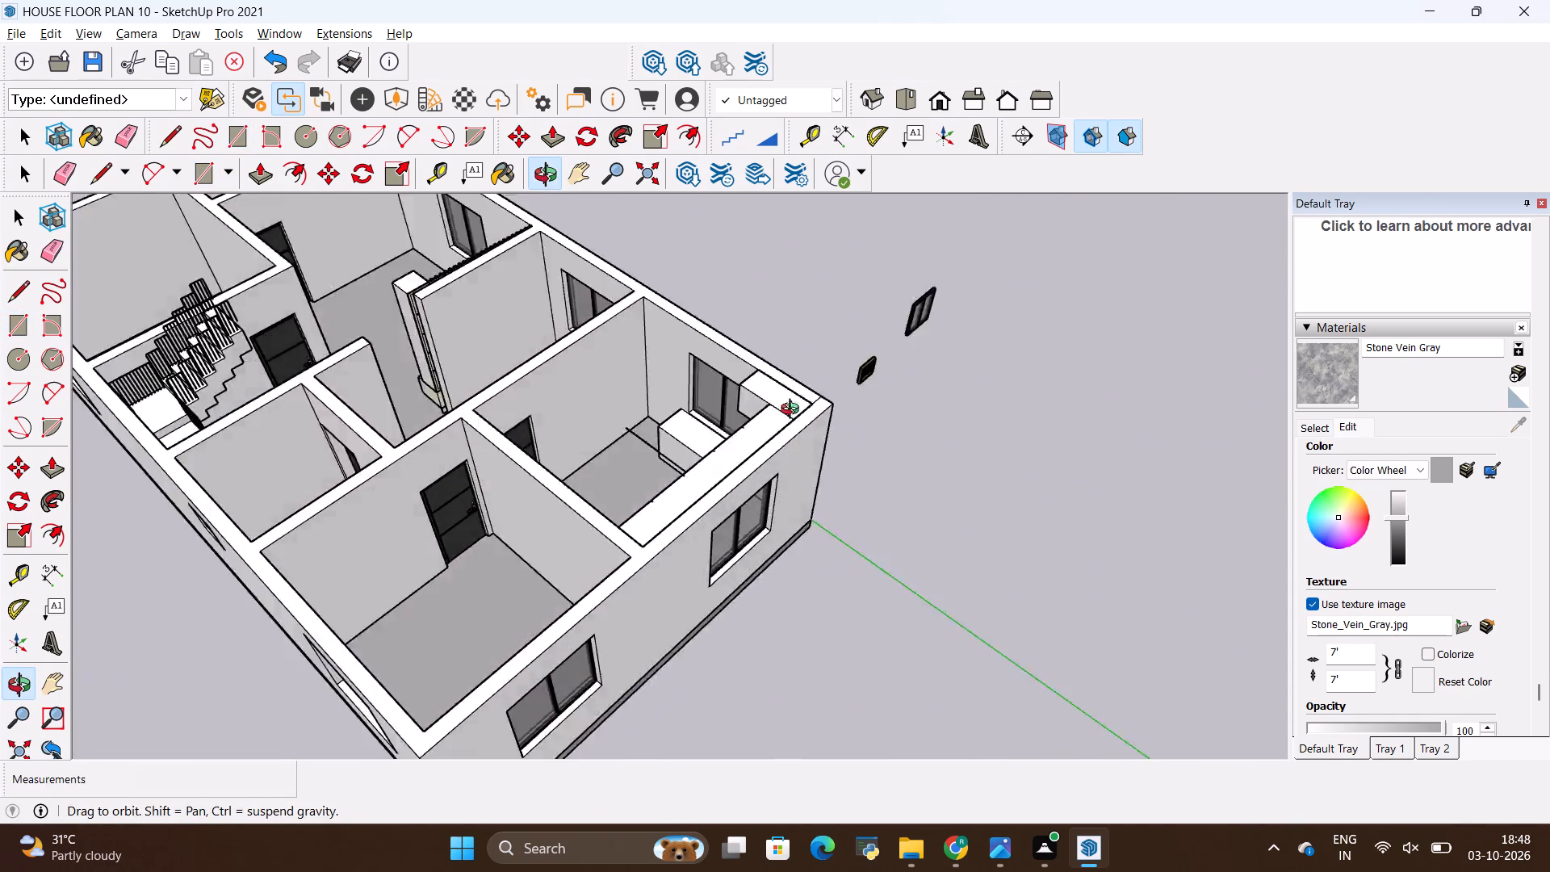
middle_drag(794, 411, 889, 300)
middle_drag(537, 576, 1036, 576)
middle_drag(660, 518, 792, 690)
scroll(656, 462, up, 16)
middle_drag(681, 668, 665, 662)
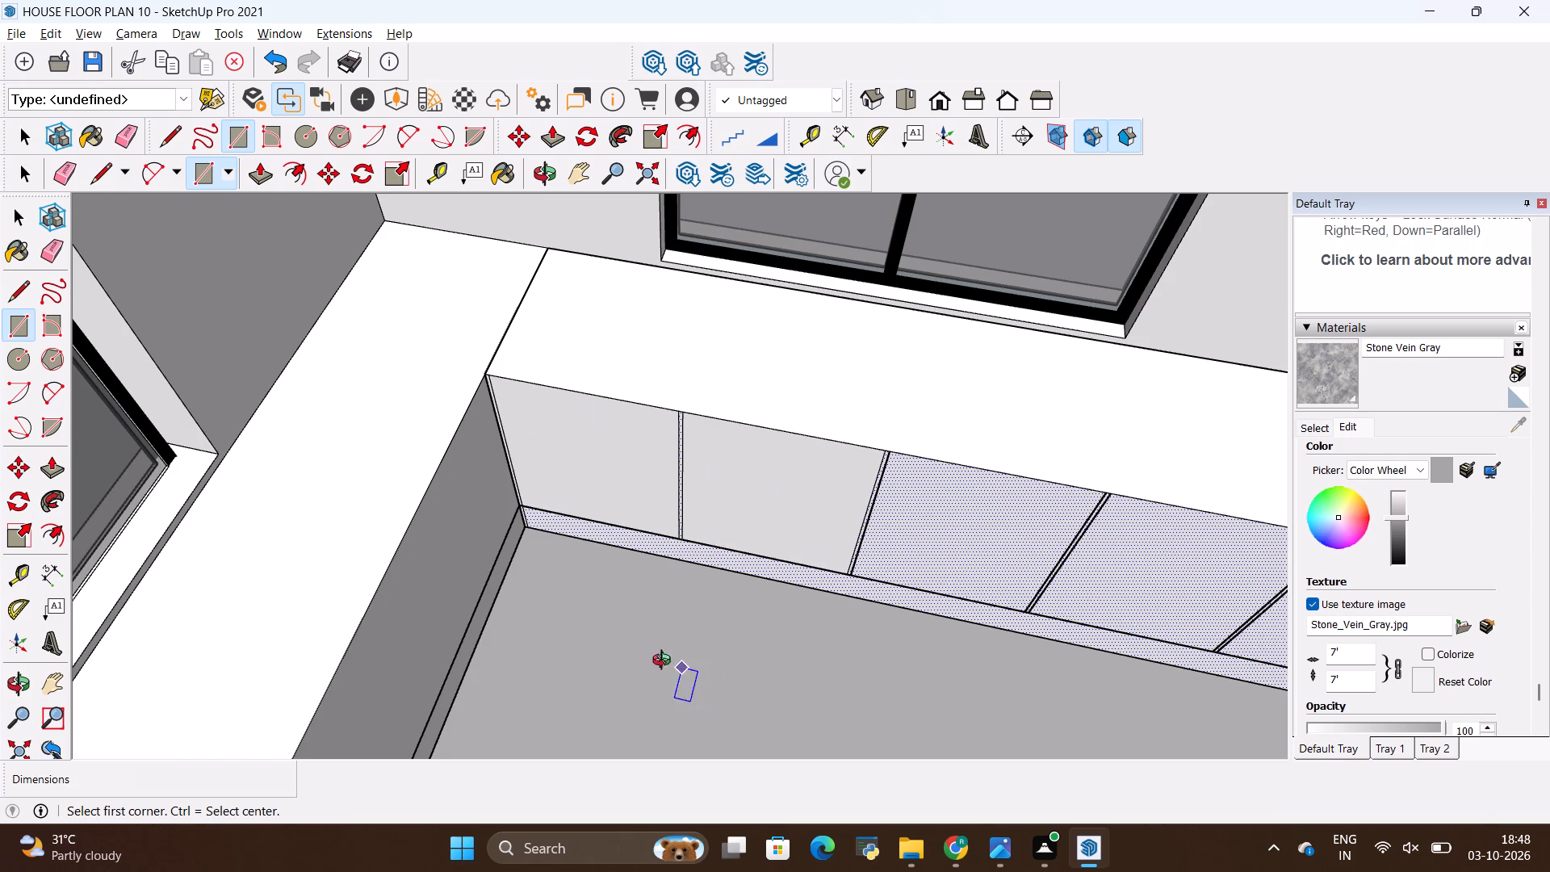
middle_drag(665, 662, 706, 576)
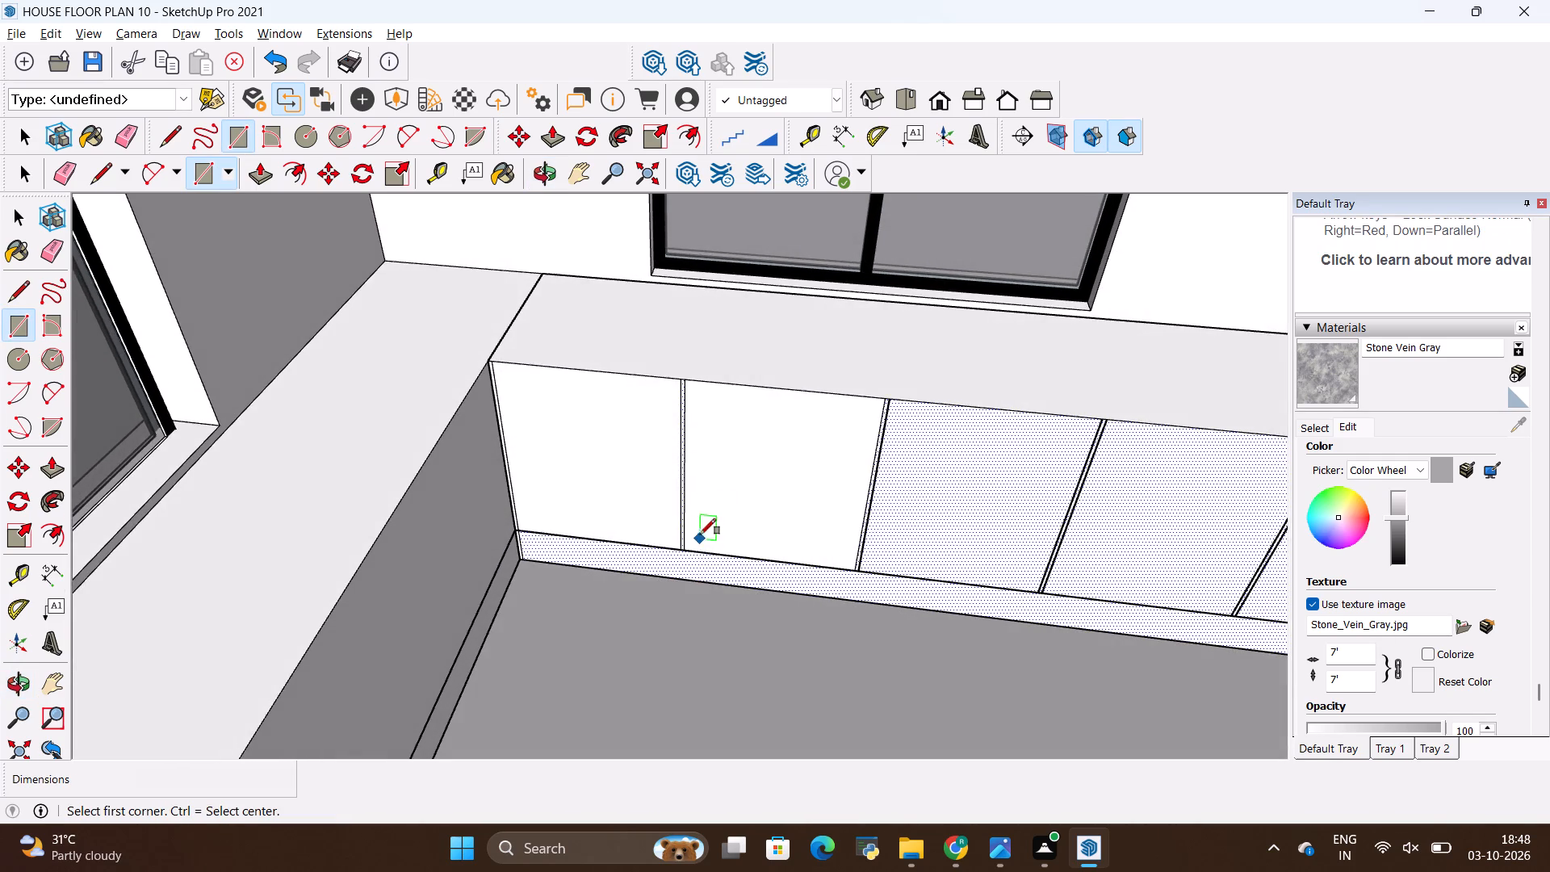
Select the base counter's first two door faces to check their separation, and retrace the second door with a rectangle.
scroll(750, 416, up, 7)
key(space)
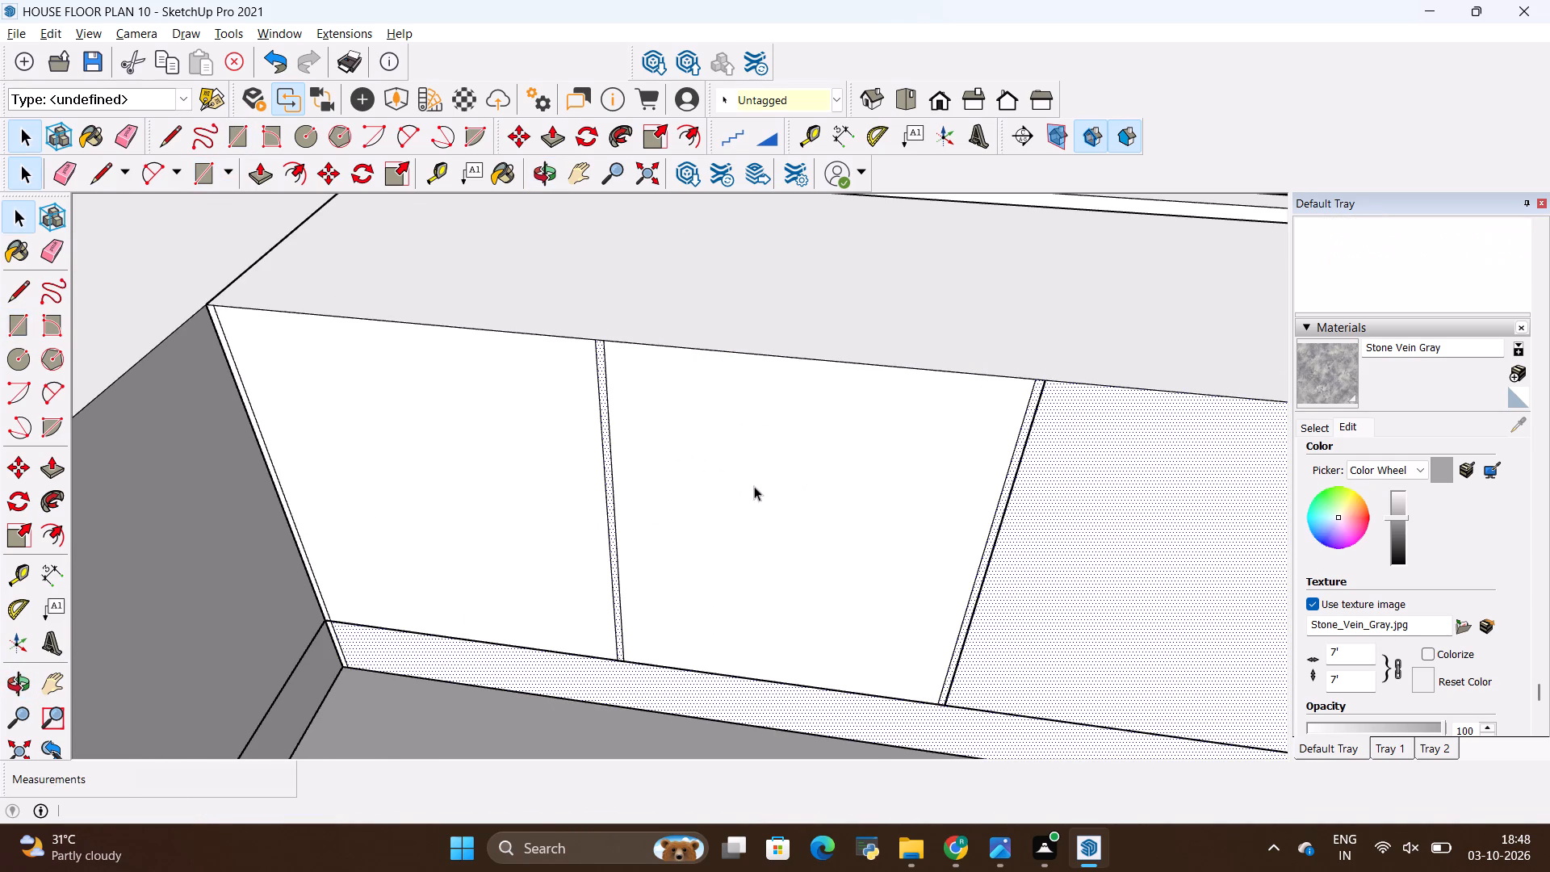
click(754, 486)
click(567, 500)
click(771, 546)
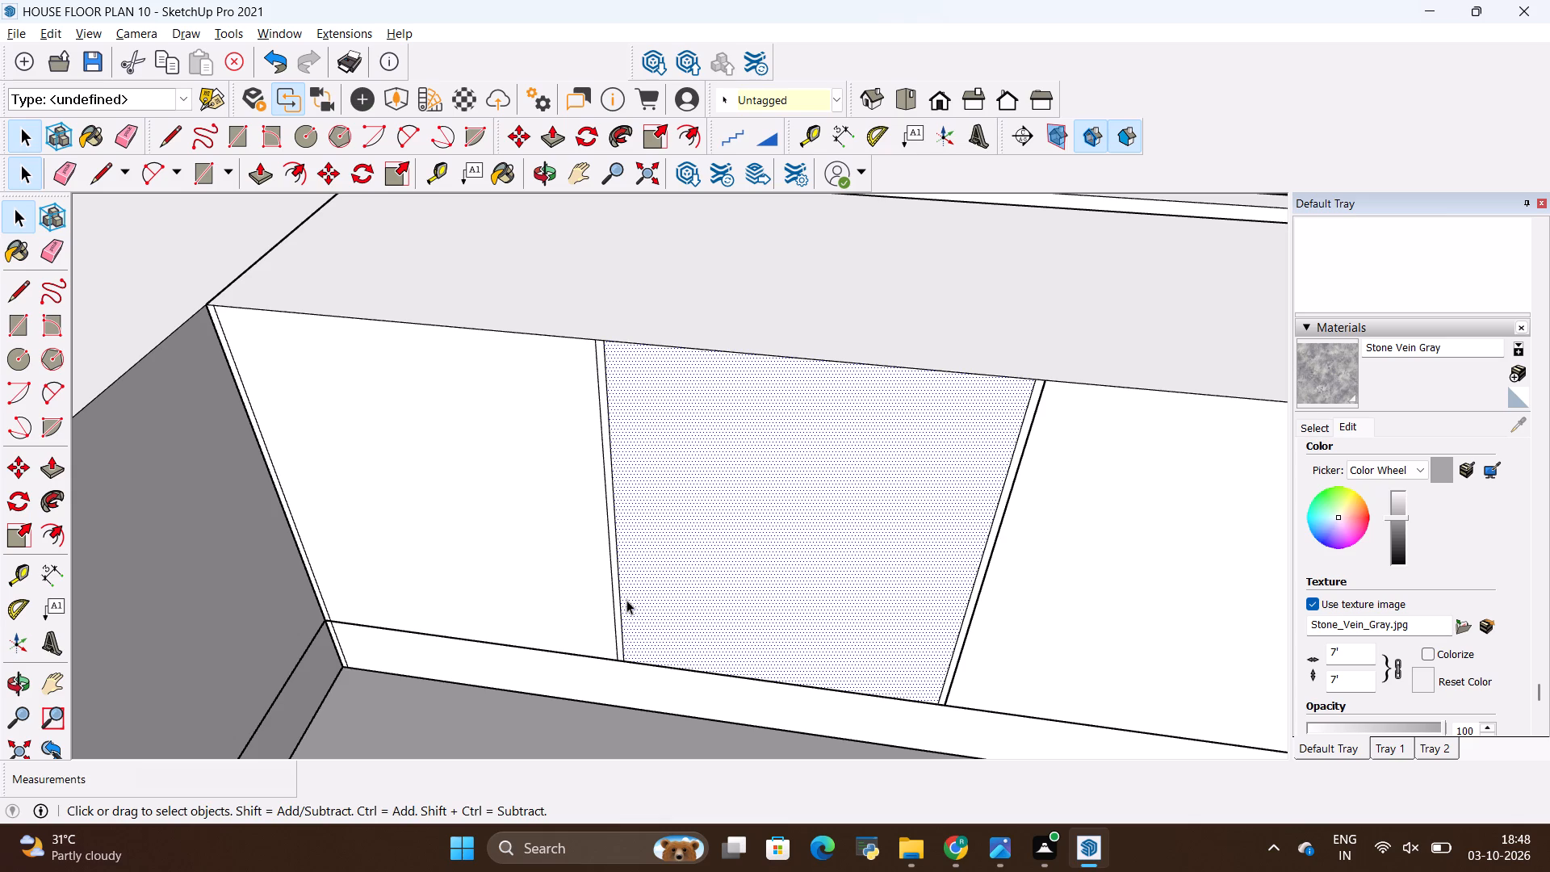
key(r)
click(623, 657)
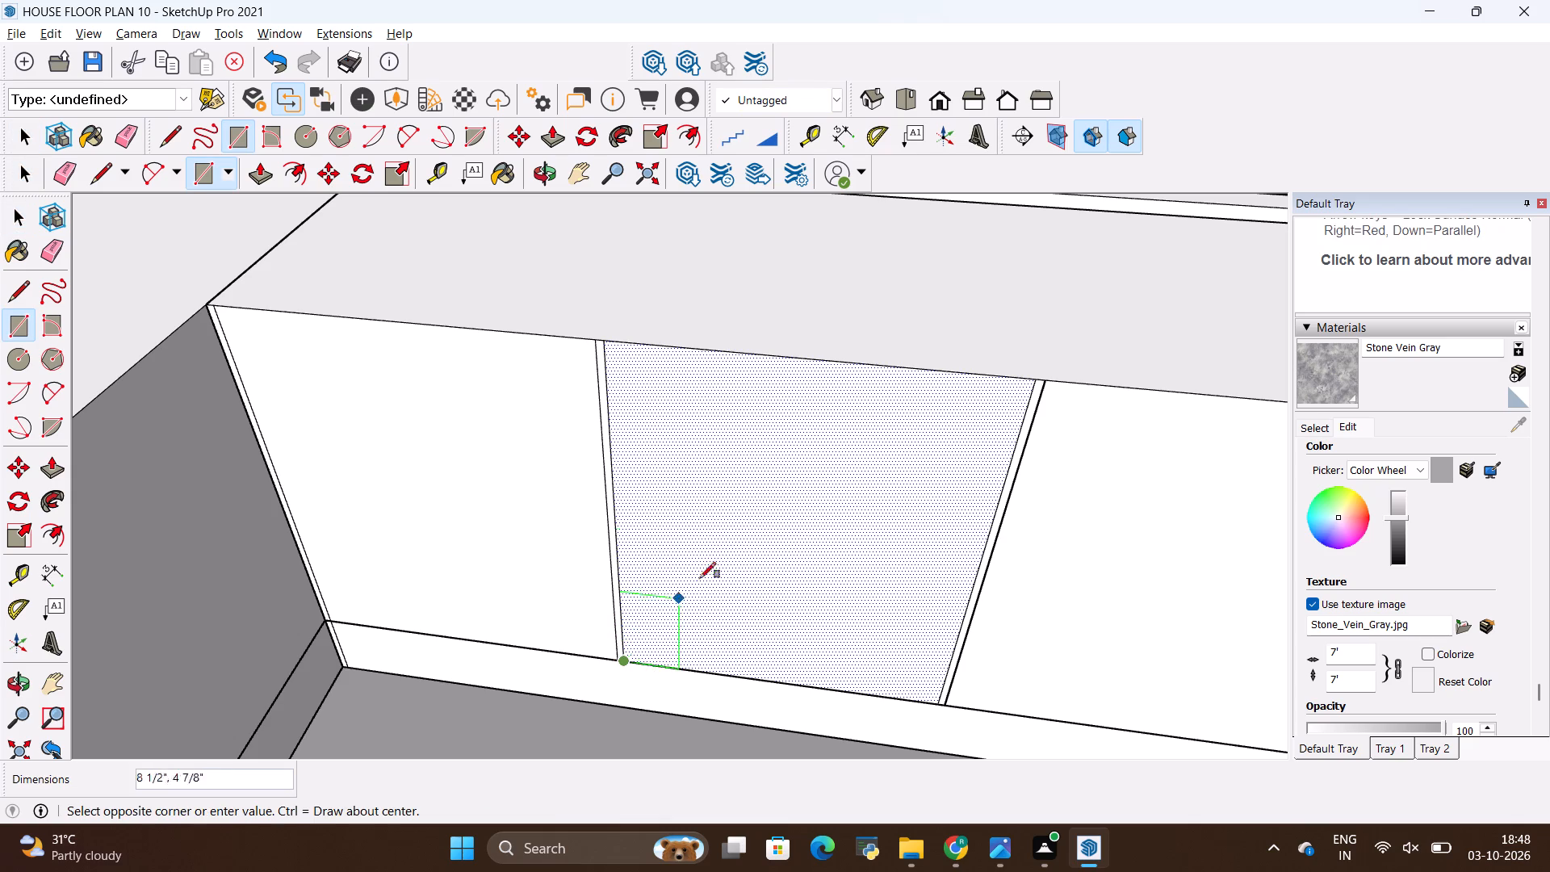
click(1032, 385)
Draw a rectangle of about 2' 4 15/16" by 2' over the base counter's third door, between the gap lines and above the plinth.
scroll(602, 468, down, 3)
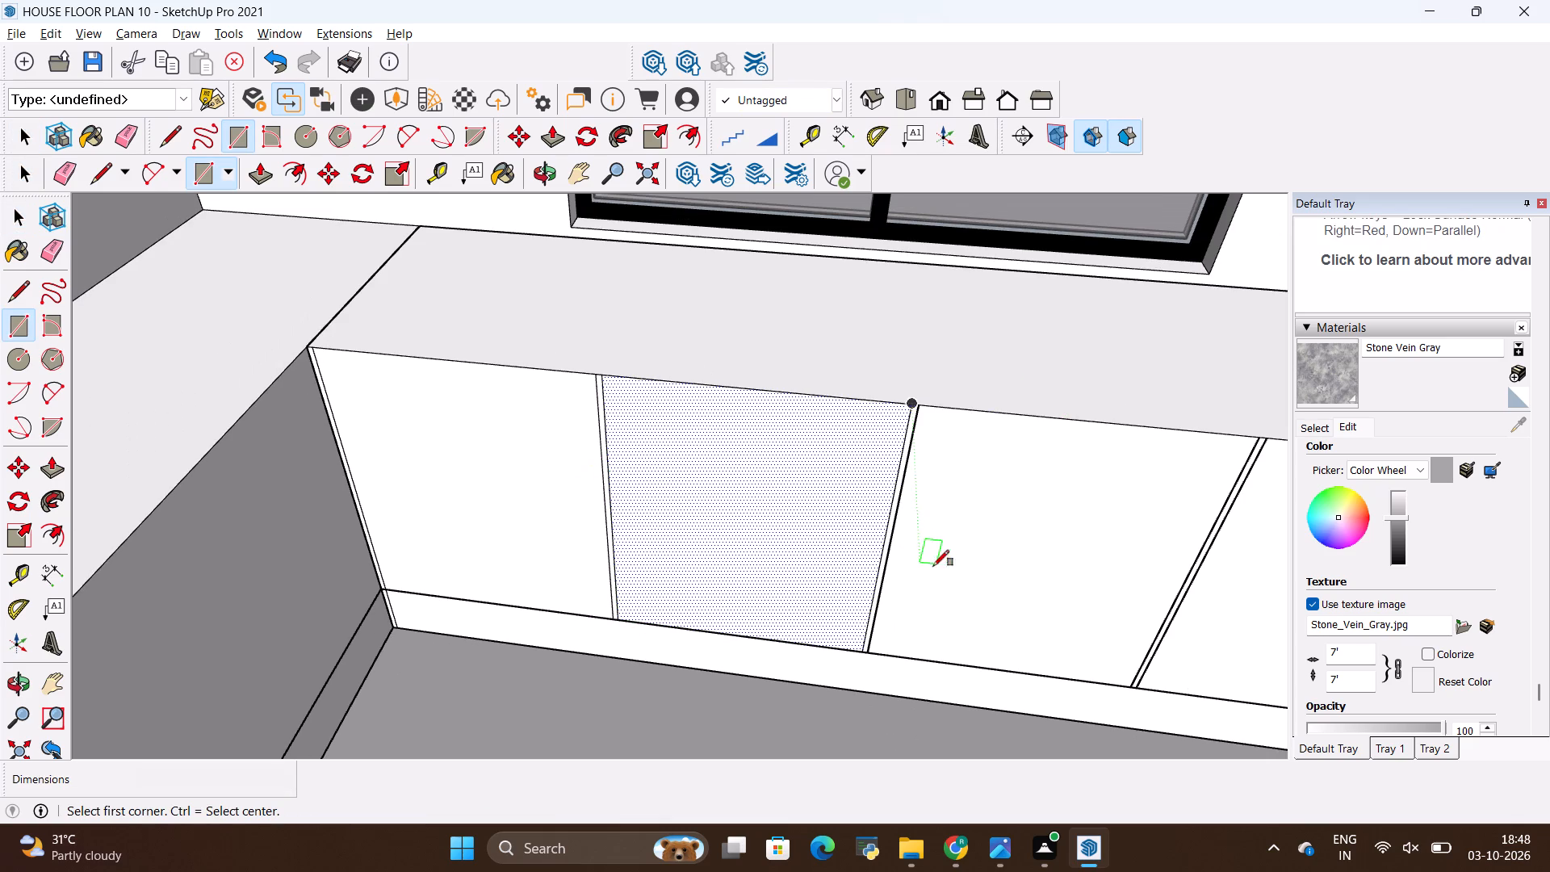
click(872, 652)
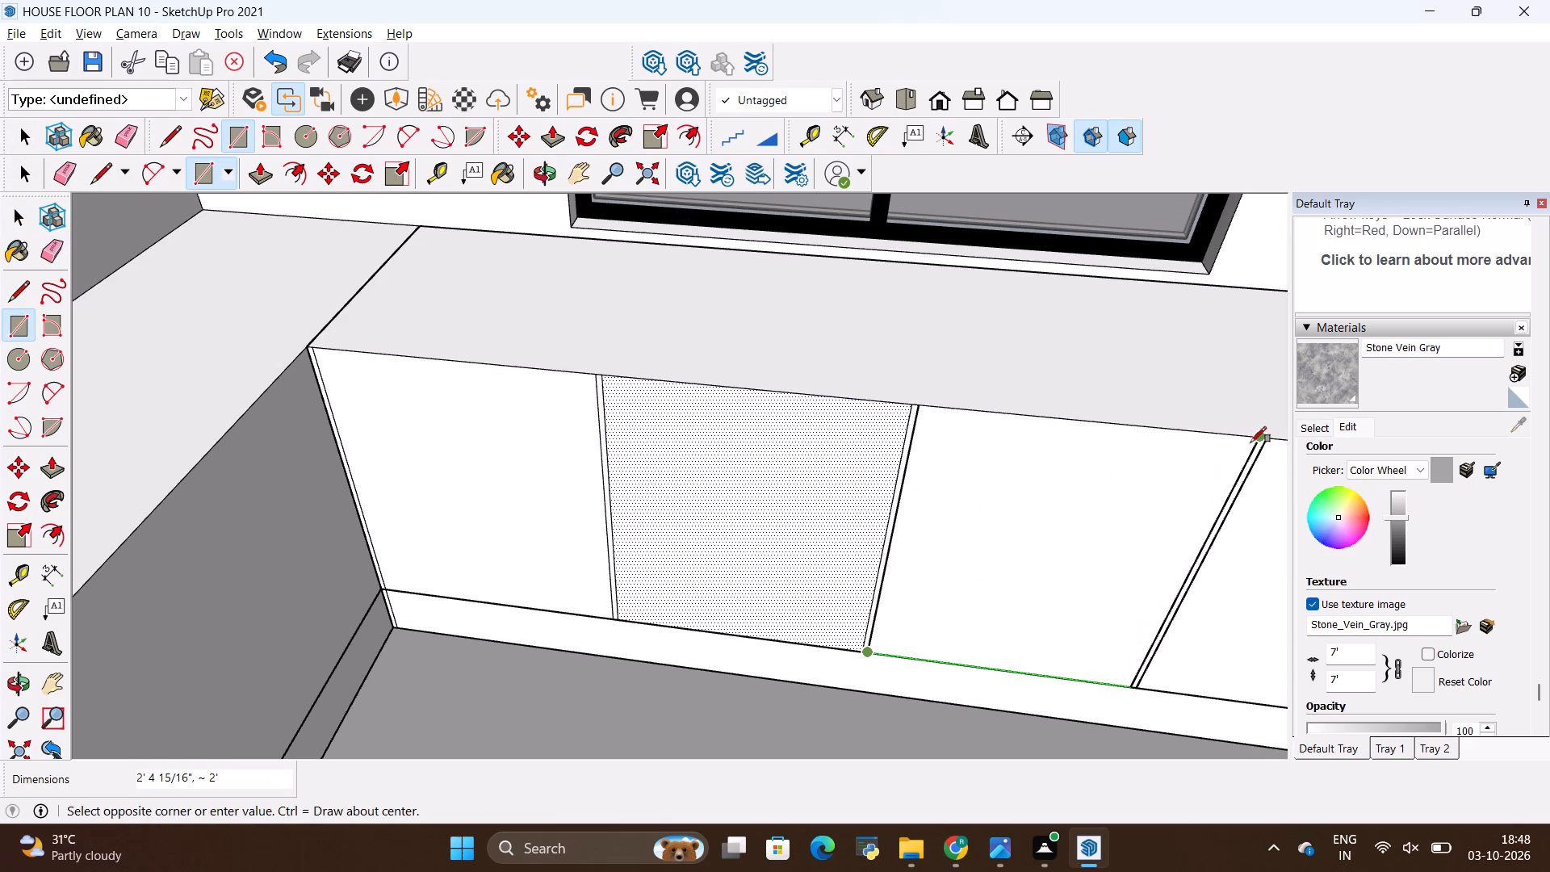
click(1255, 442)
Draw a rectangle of about 2' 4 15/16" by 2' over the base counter's fourth door, from its lower corner to the opposite top corner.
scroll(656, 576, down, 5)
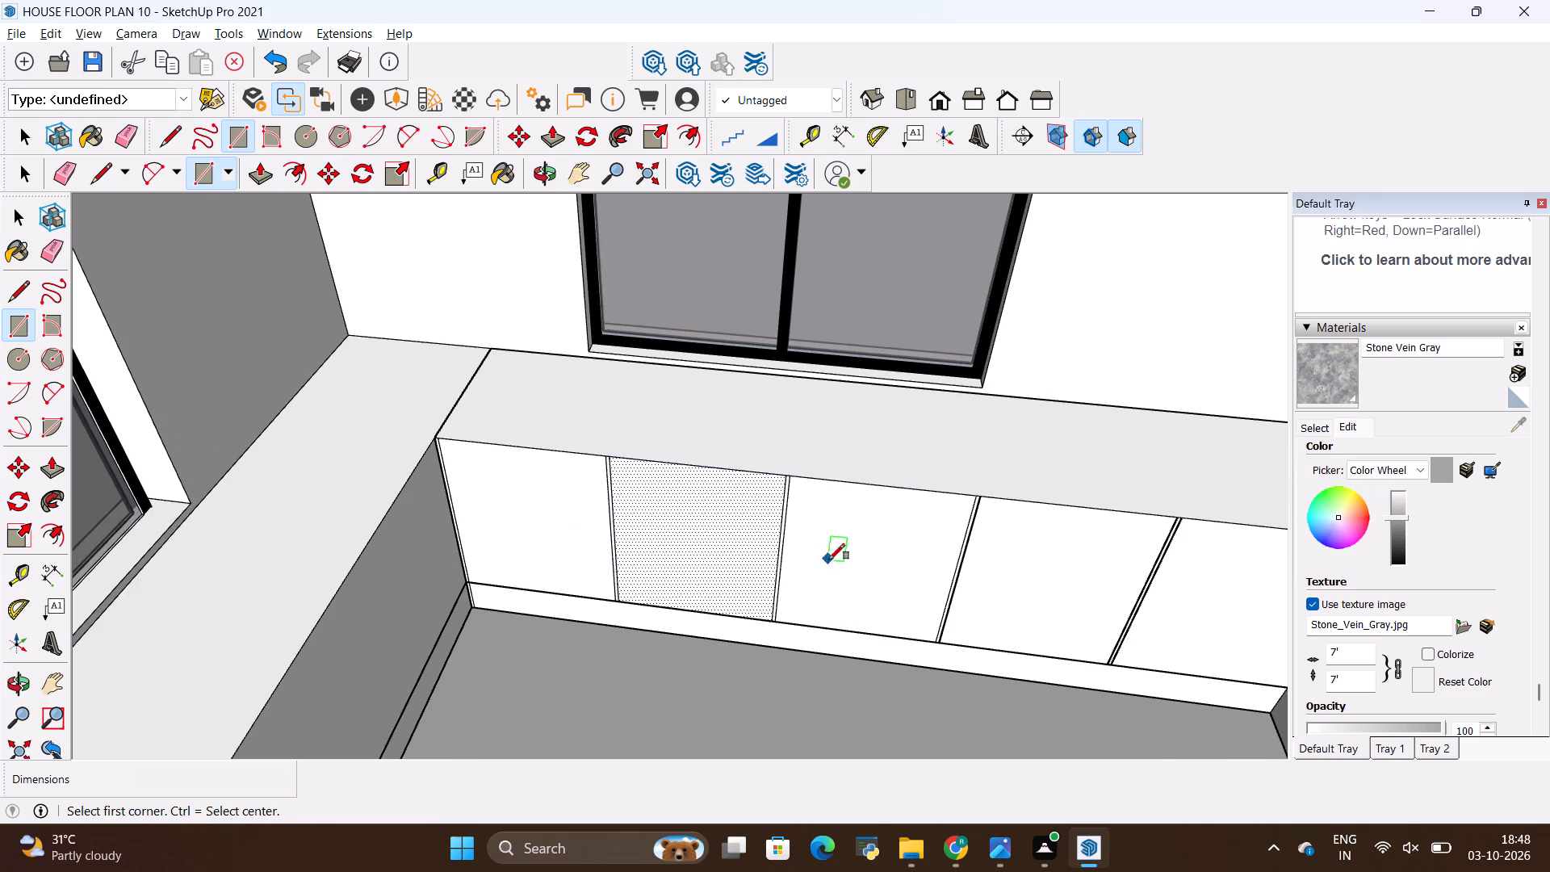
scroll(740, 547, down, 4)
scroll(1012, 565, up, 11)
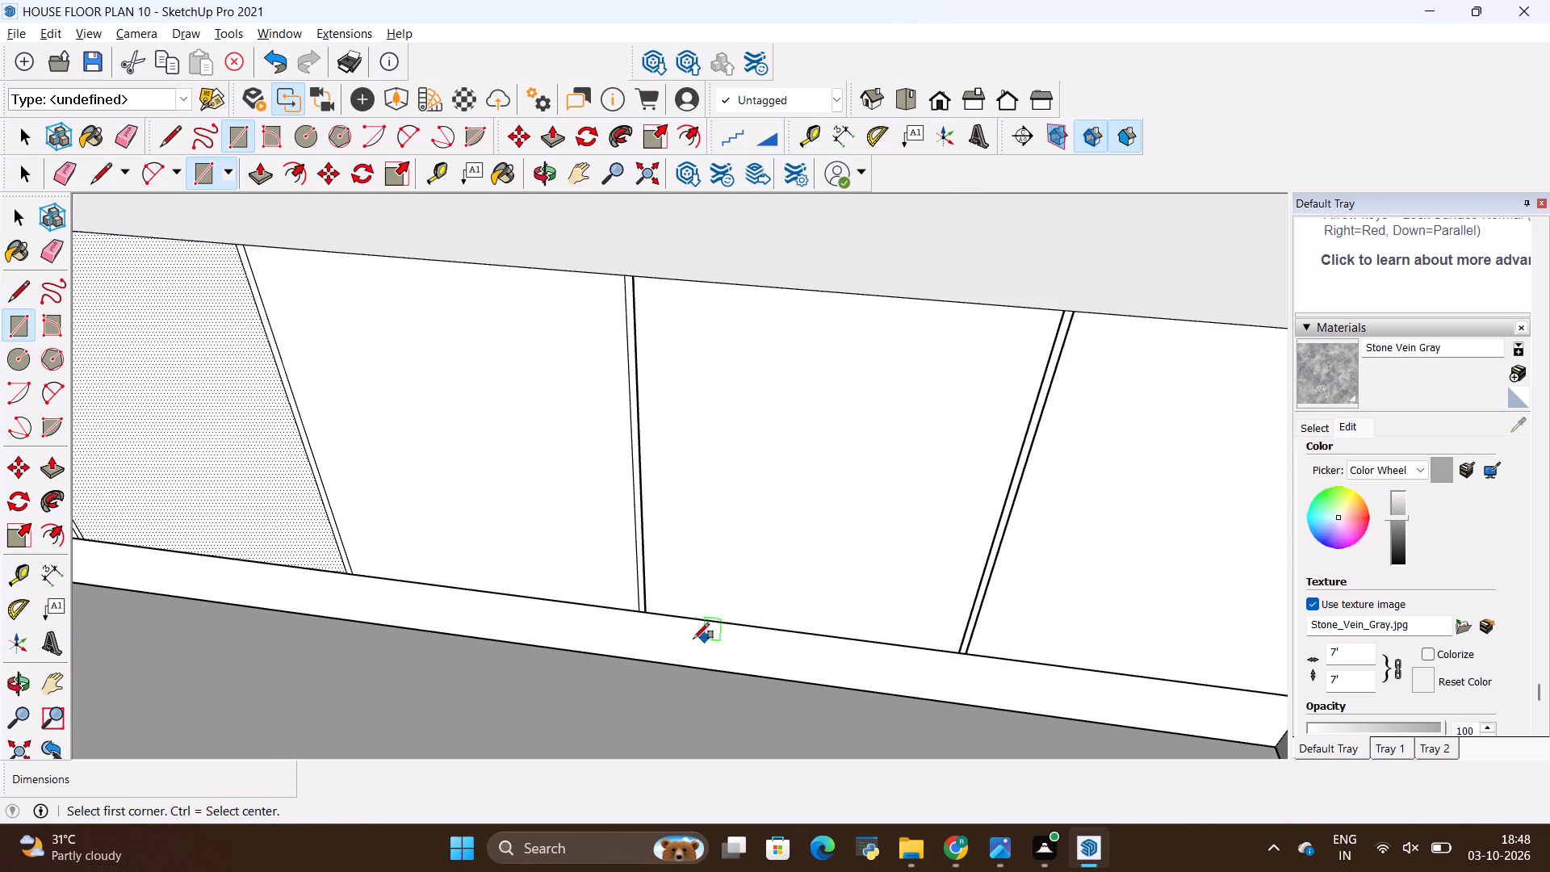
scroll(644, 615, up, 4)
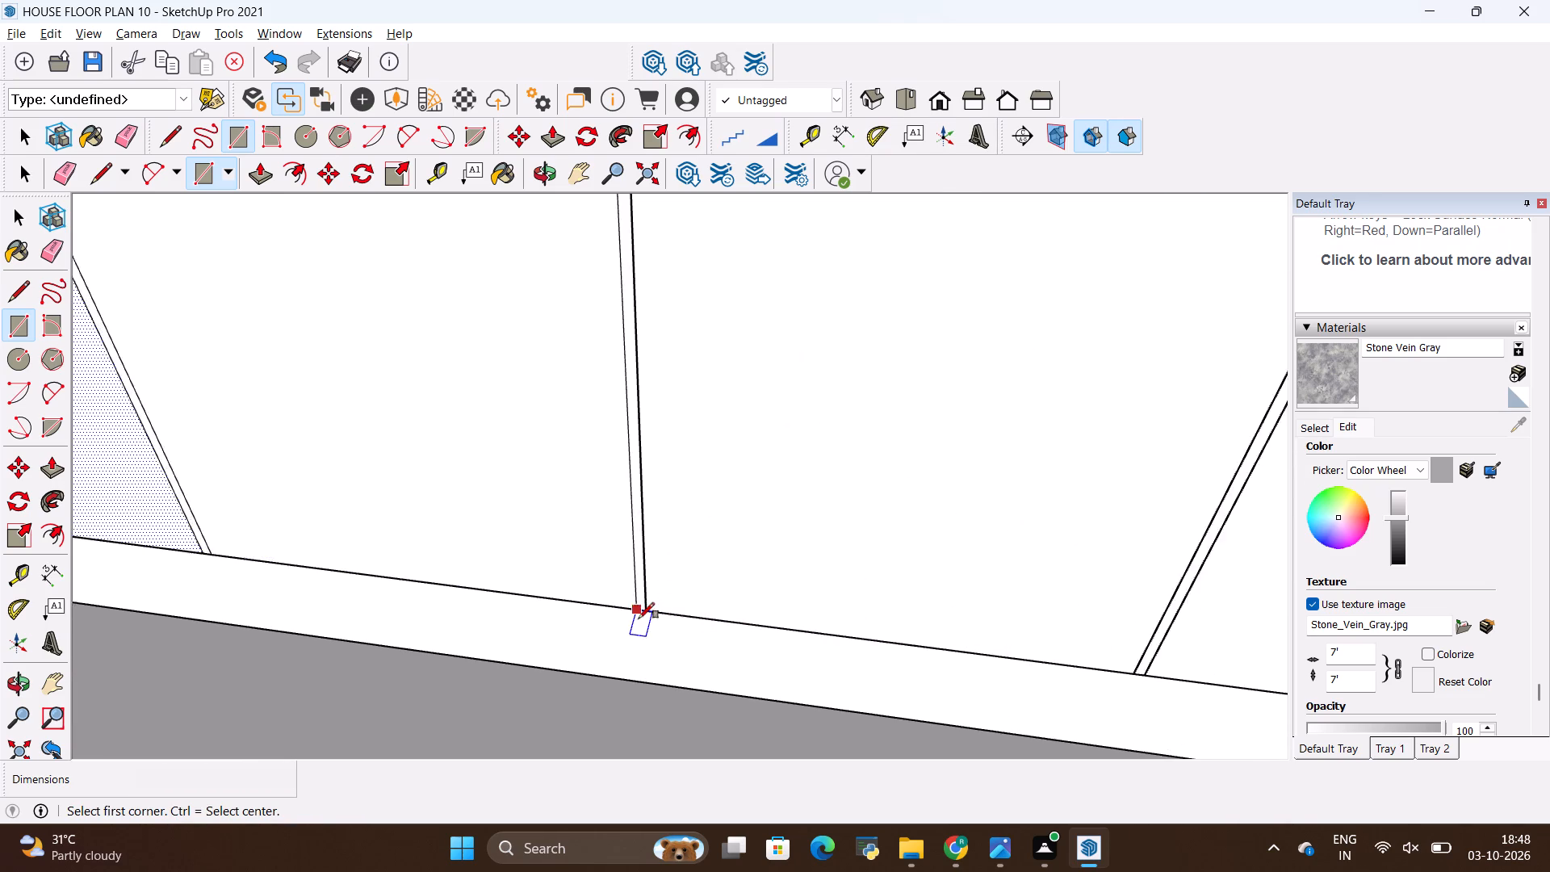
scroll(639, 618, up, 4)
click(656, 601)
scroll(601, 667, down, 5)
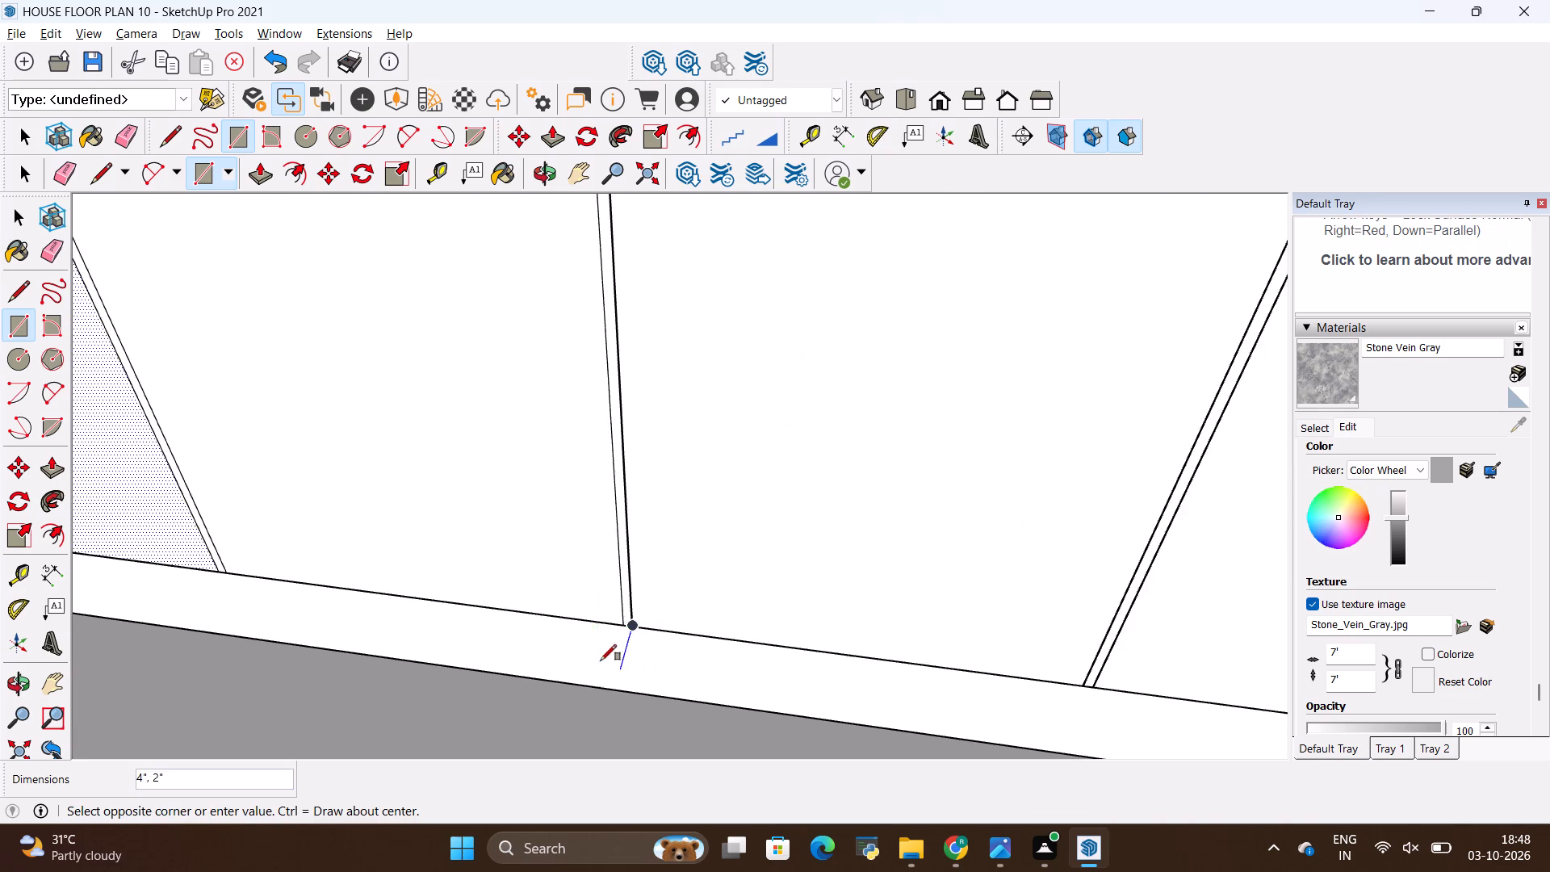
scroll(603, 658, down, 5)
click(955, 400)
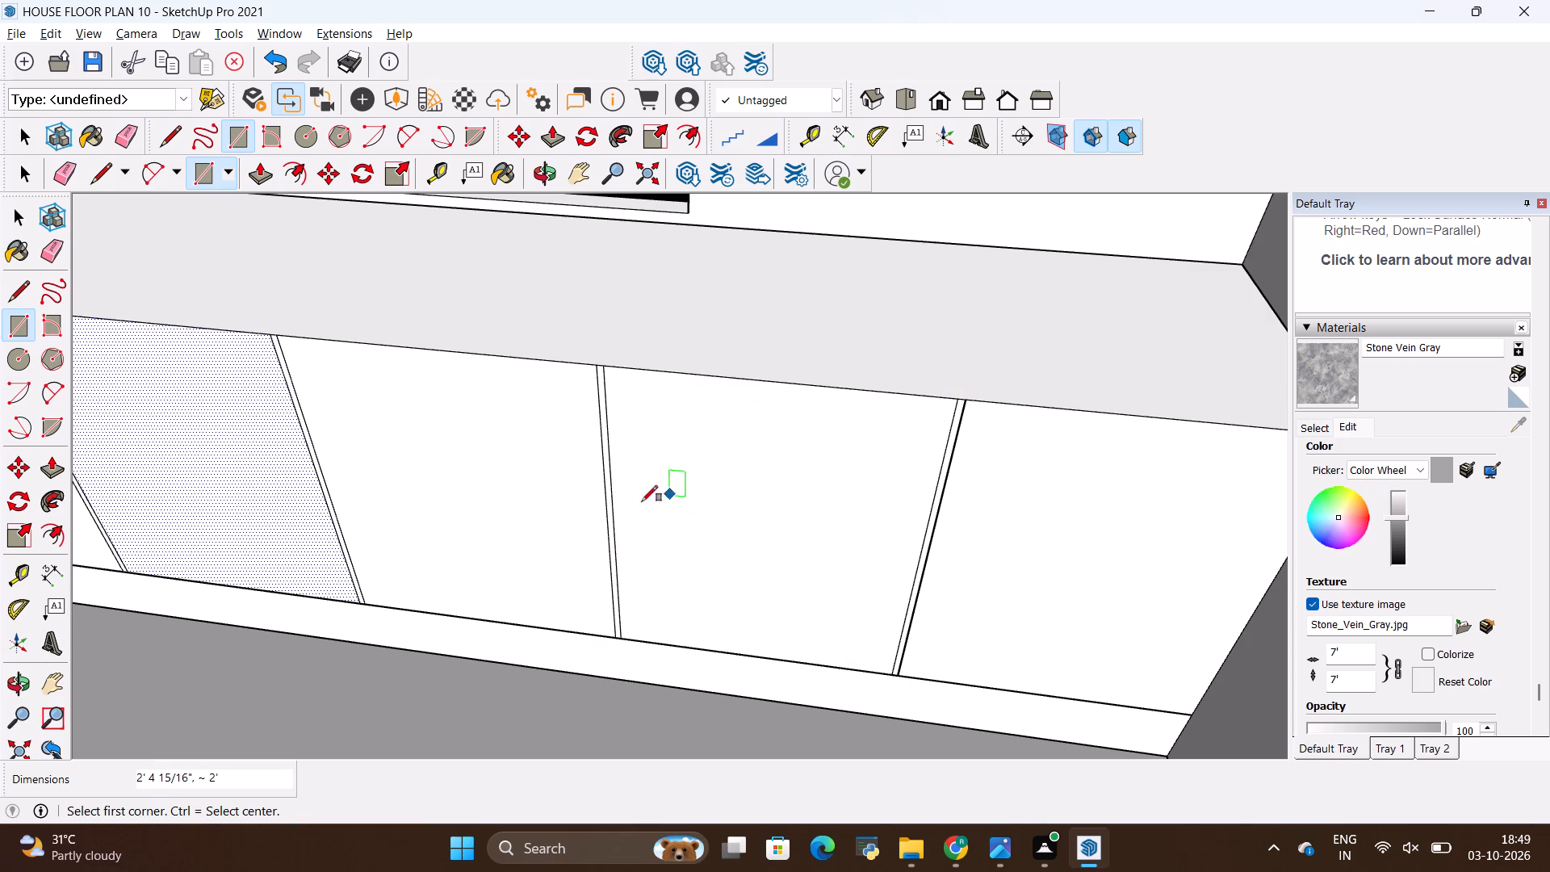
Draw a rectangle of about 2' 4 15/16" by 1' 11 13/16" over the fifth door, leaving a narrow strip at the counter's end.
scroll(617, 506, down, 4)
scroll(888, 585, up, 12)
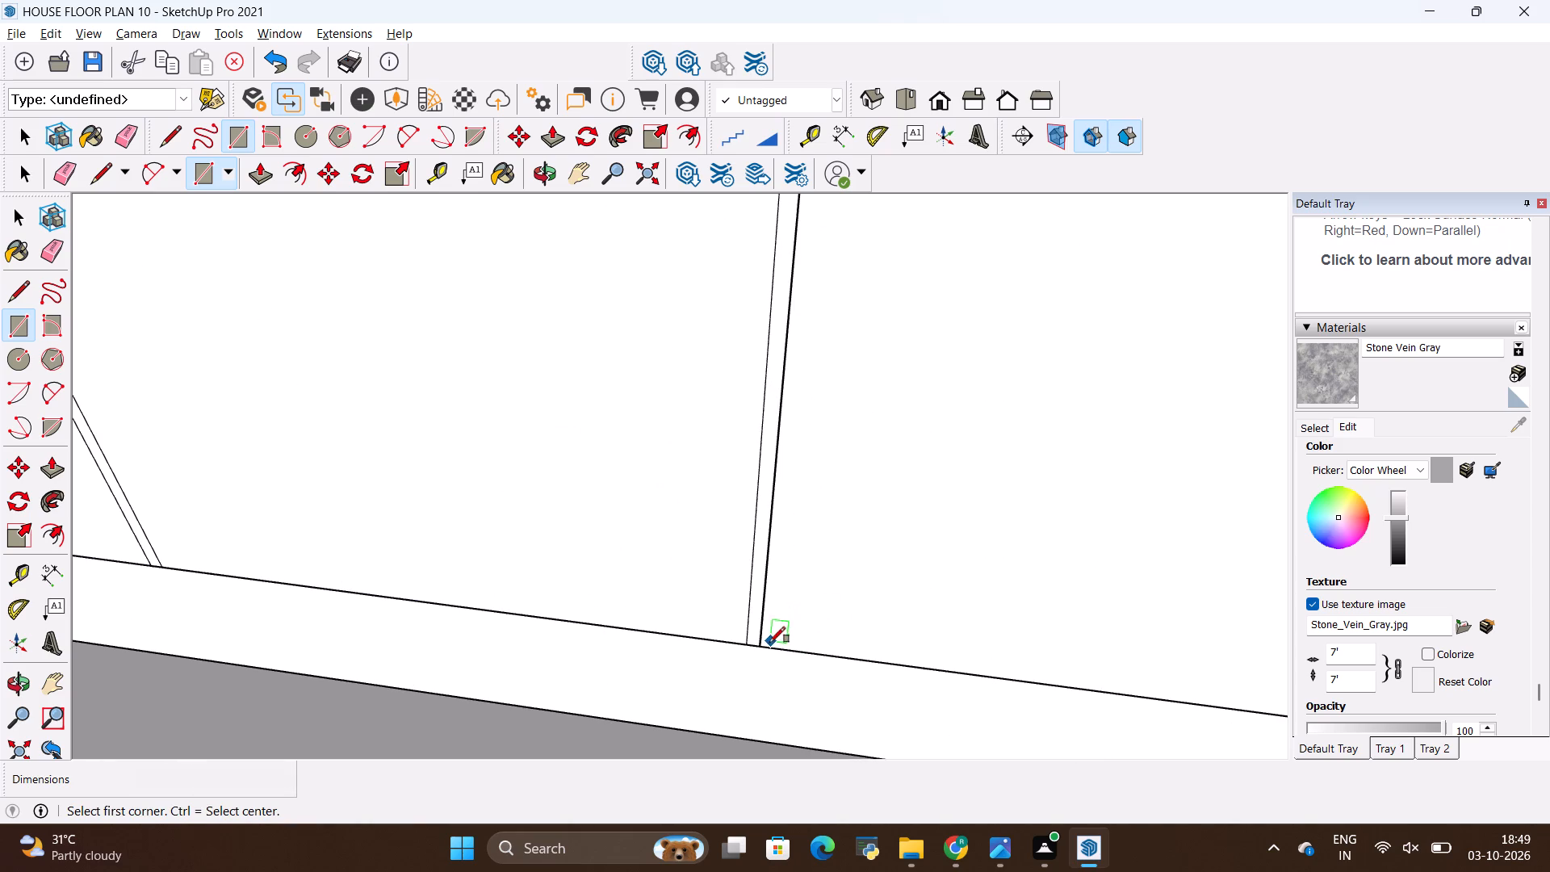
click(762, 648)
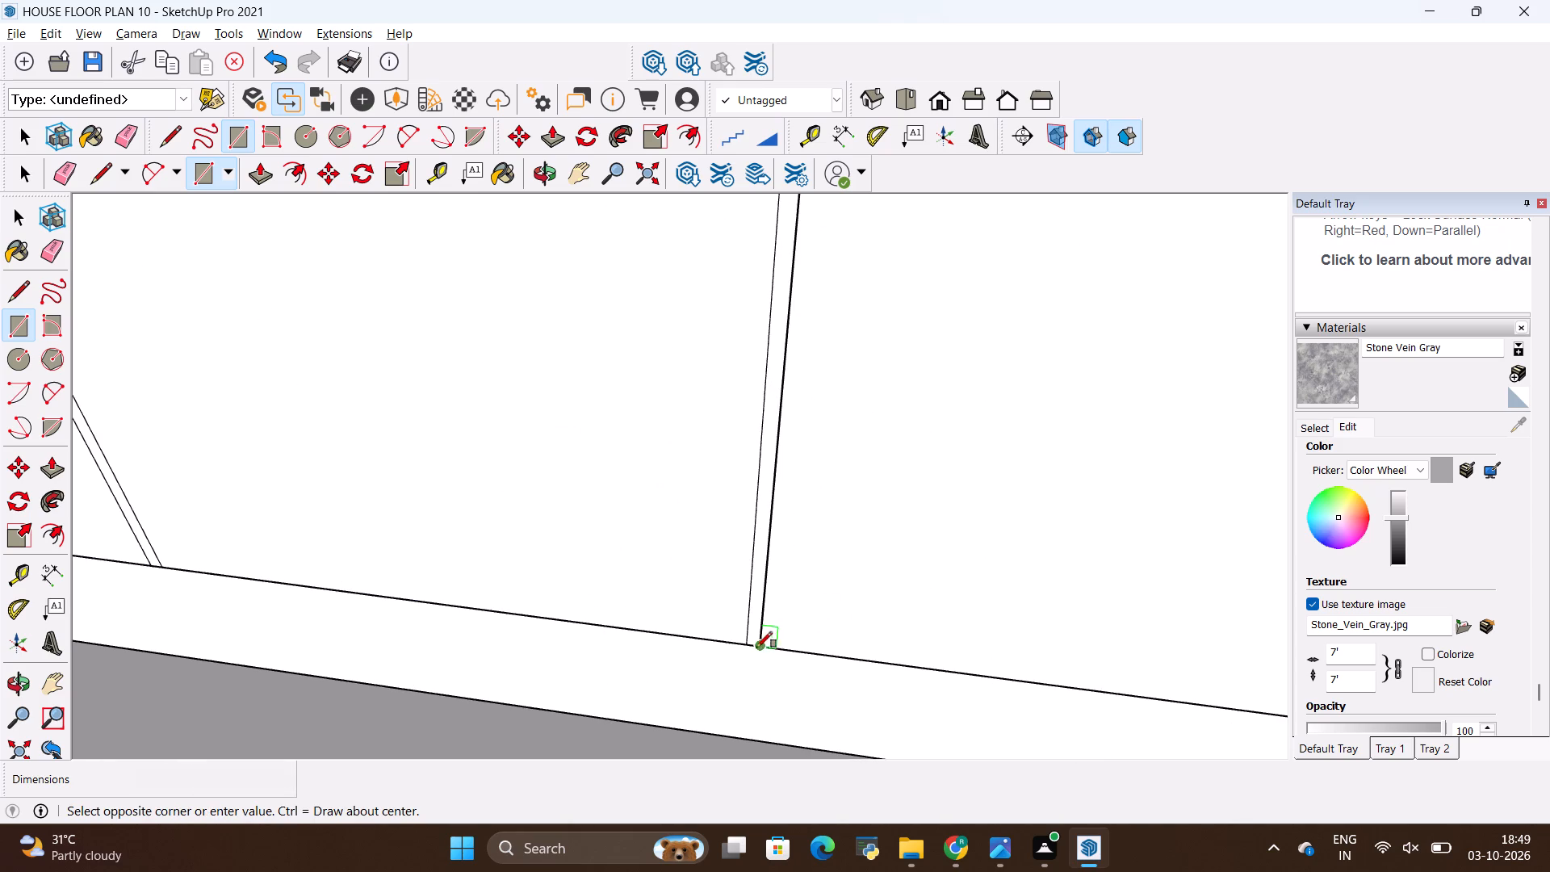
scroll(552, 669, down, 9)
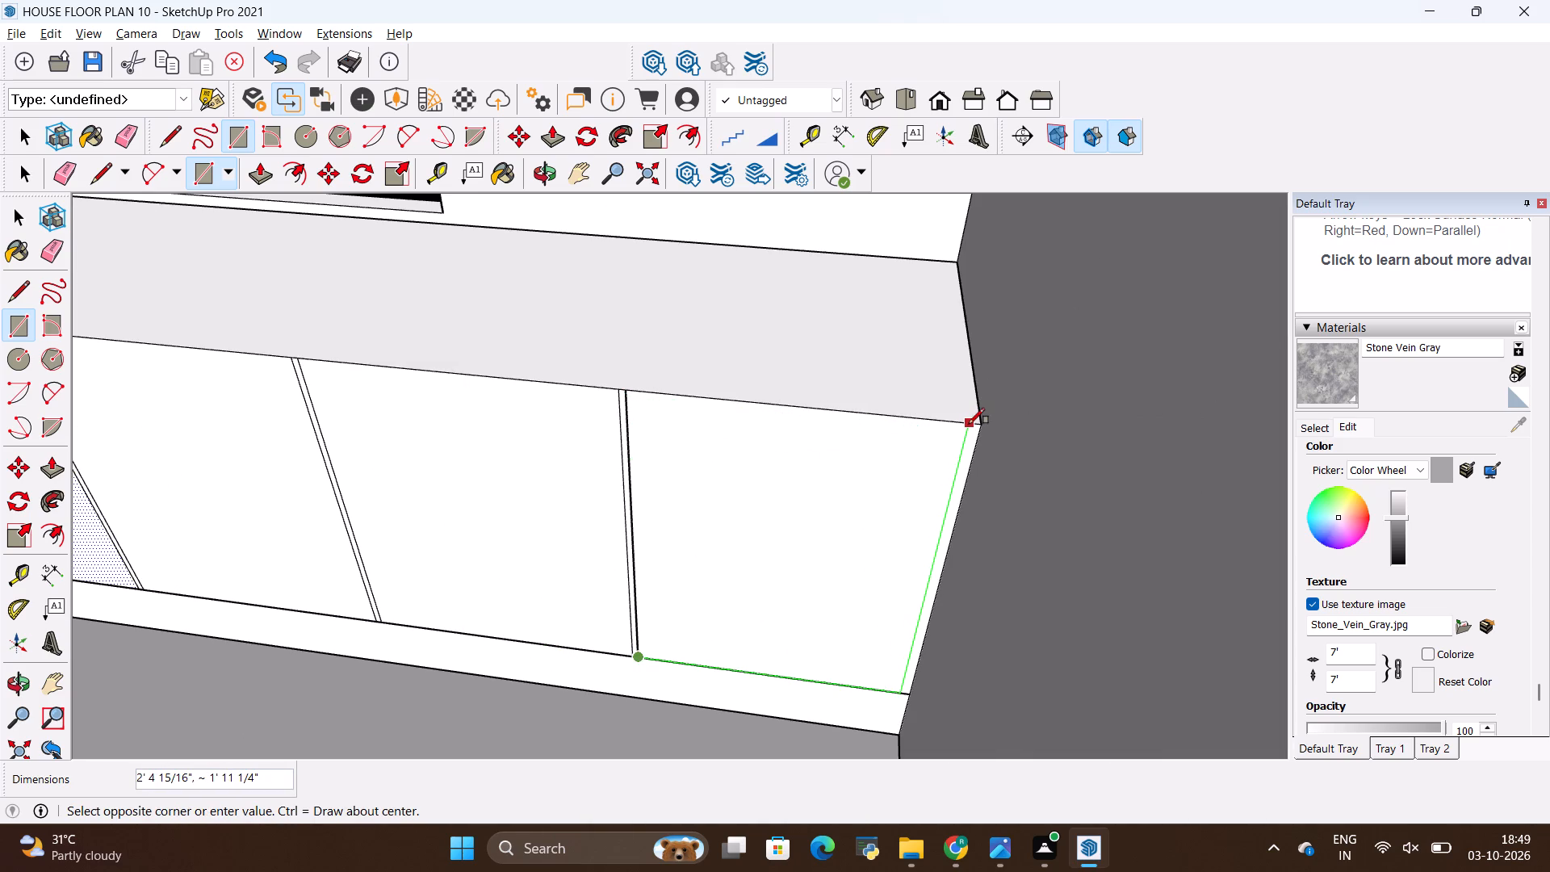
scroll(968, 424, up, 6)
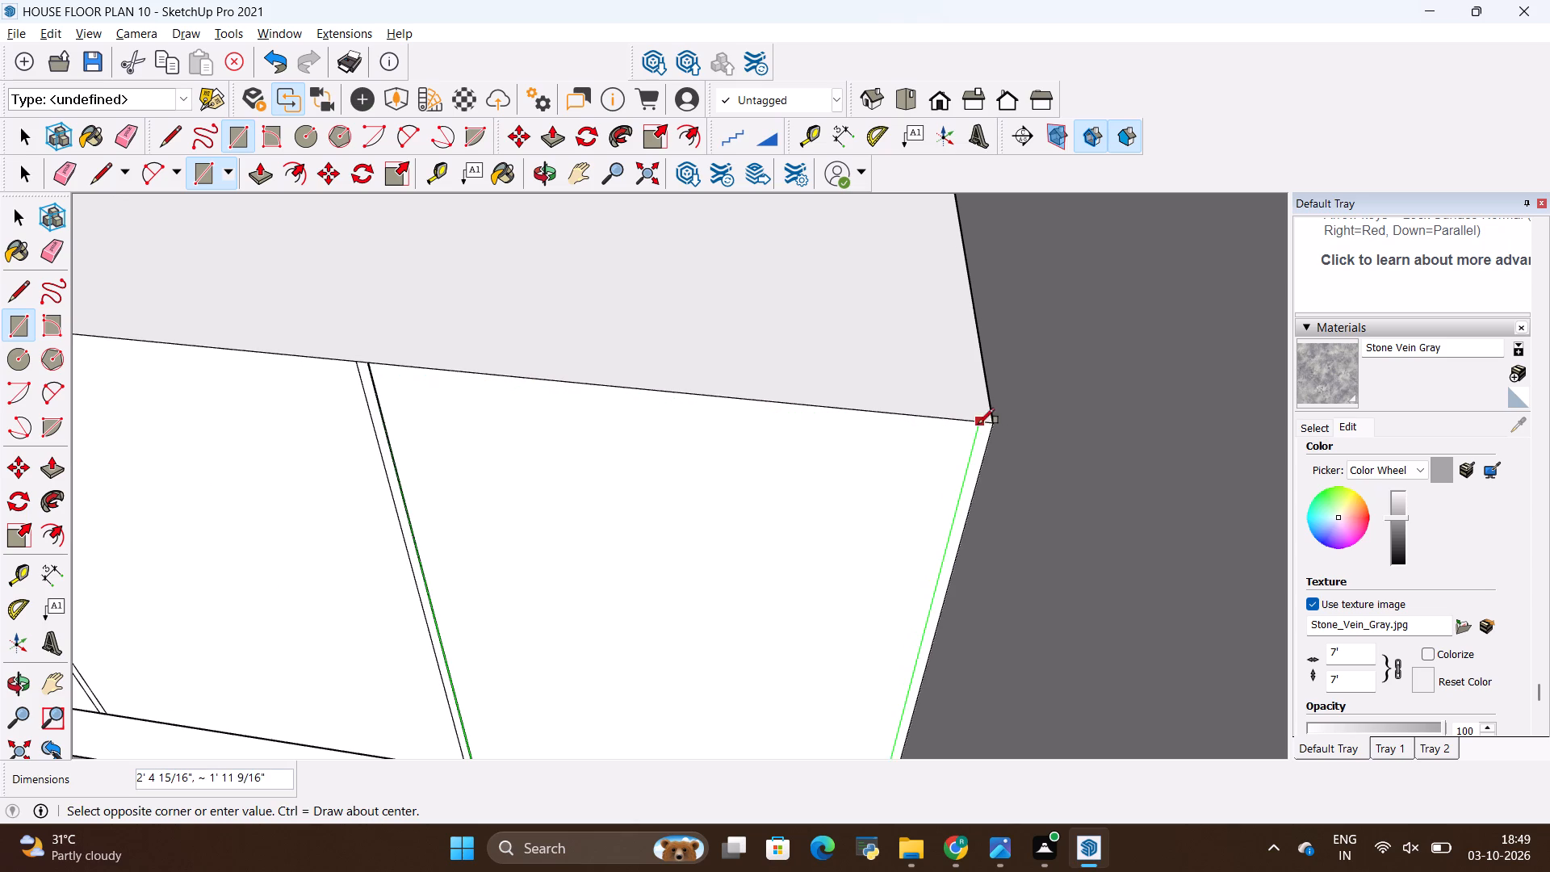
scroll(976, 425, up, 7)
click(999, 420)
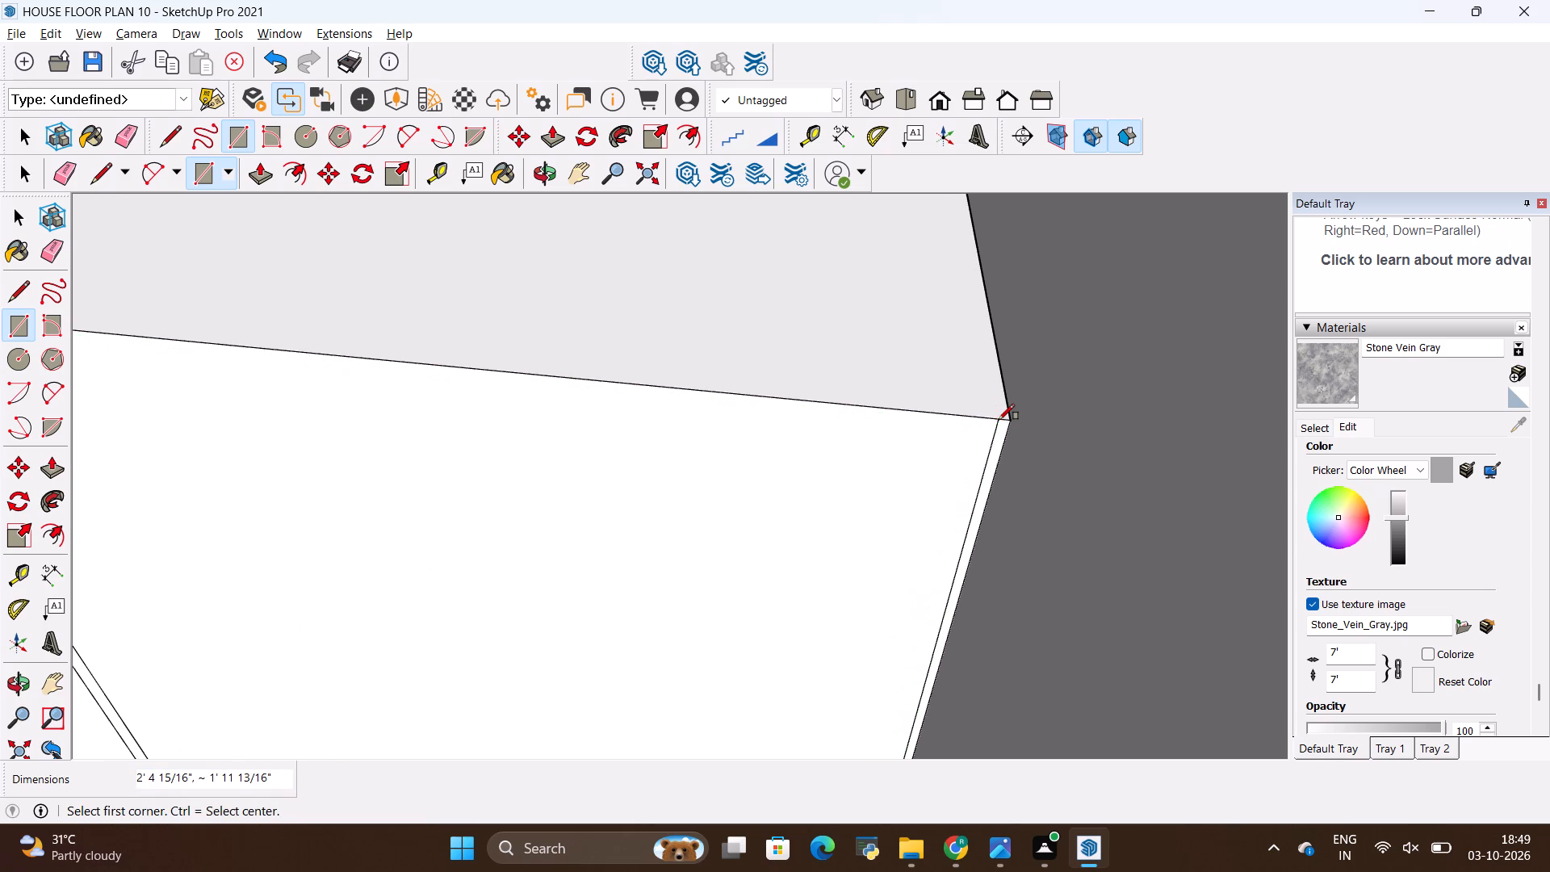
Extrude the base counter's fifth door face outward by 1".
scroll(887, 492, down, 5)
key(space)
click(818, 552)
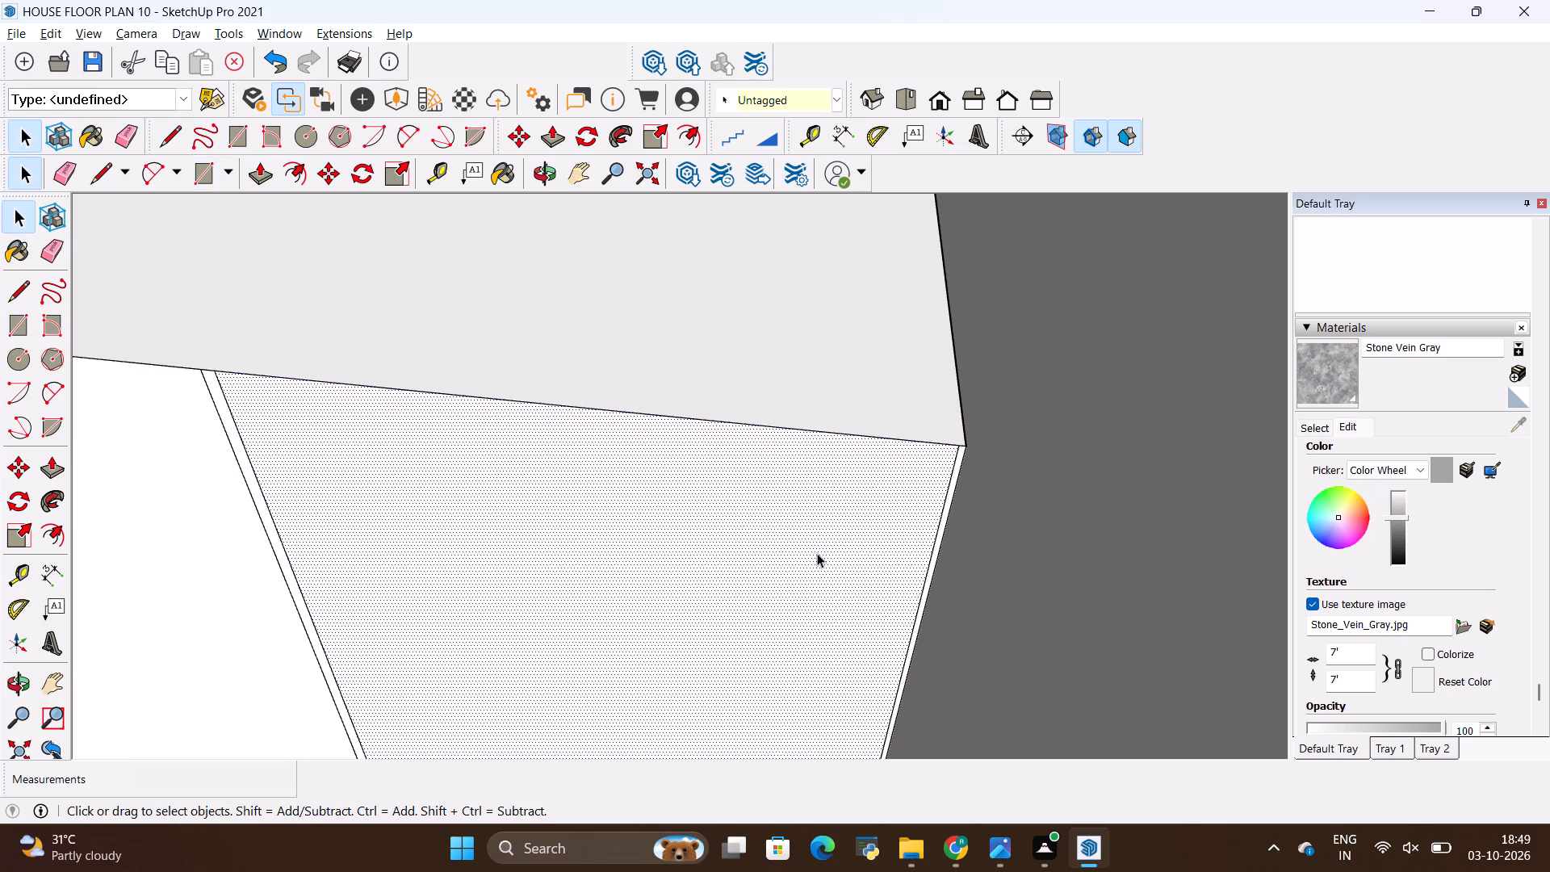
key(p)
click(816, 553)
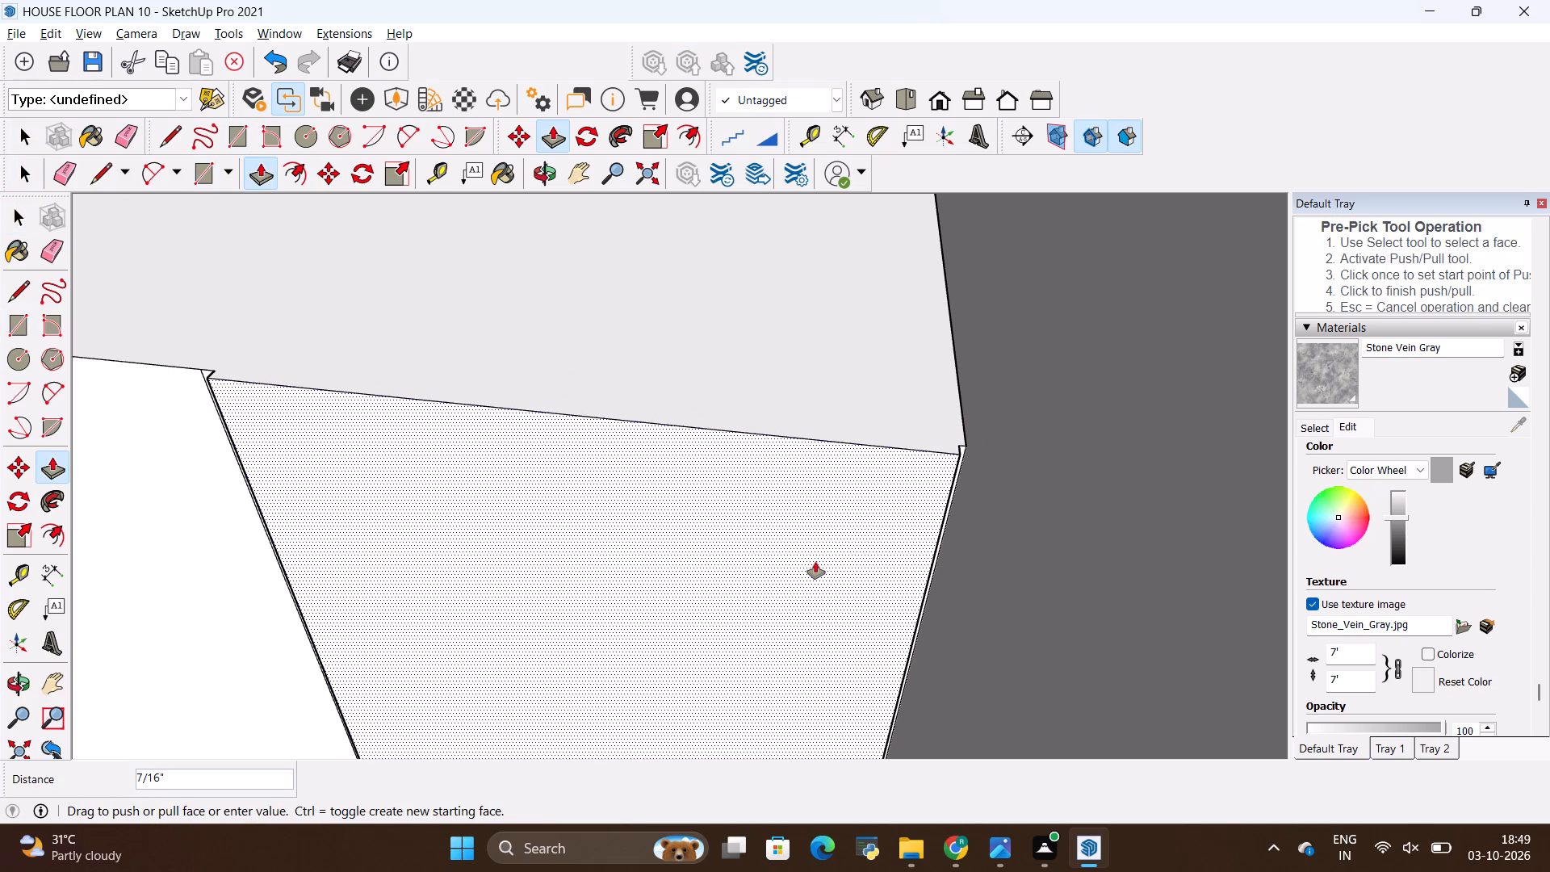
key(BackSpace)
key(1)
key(BackSpace)
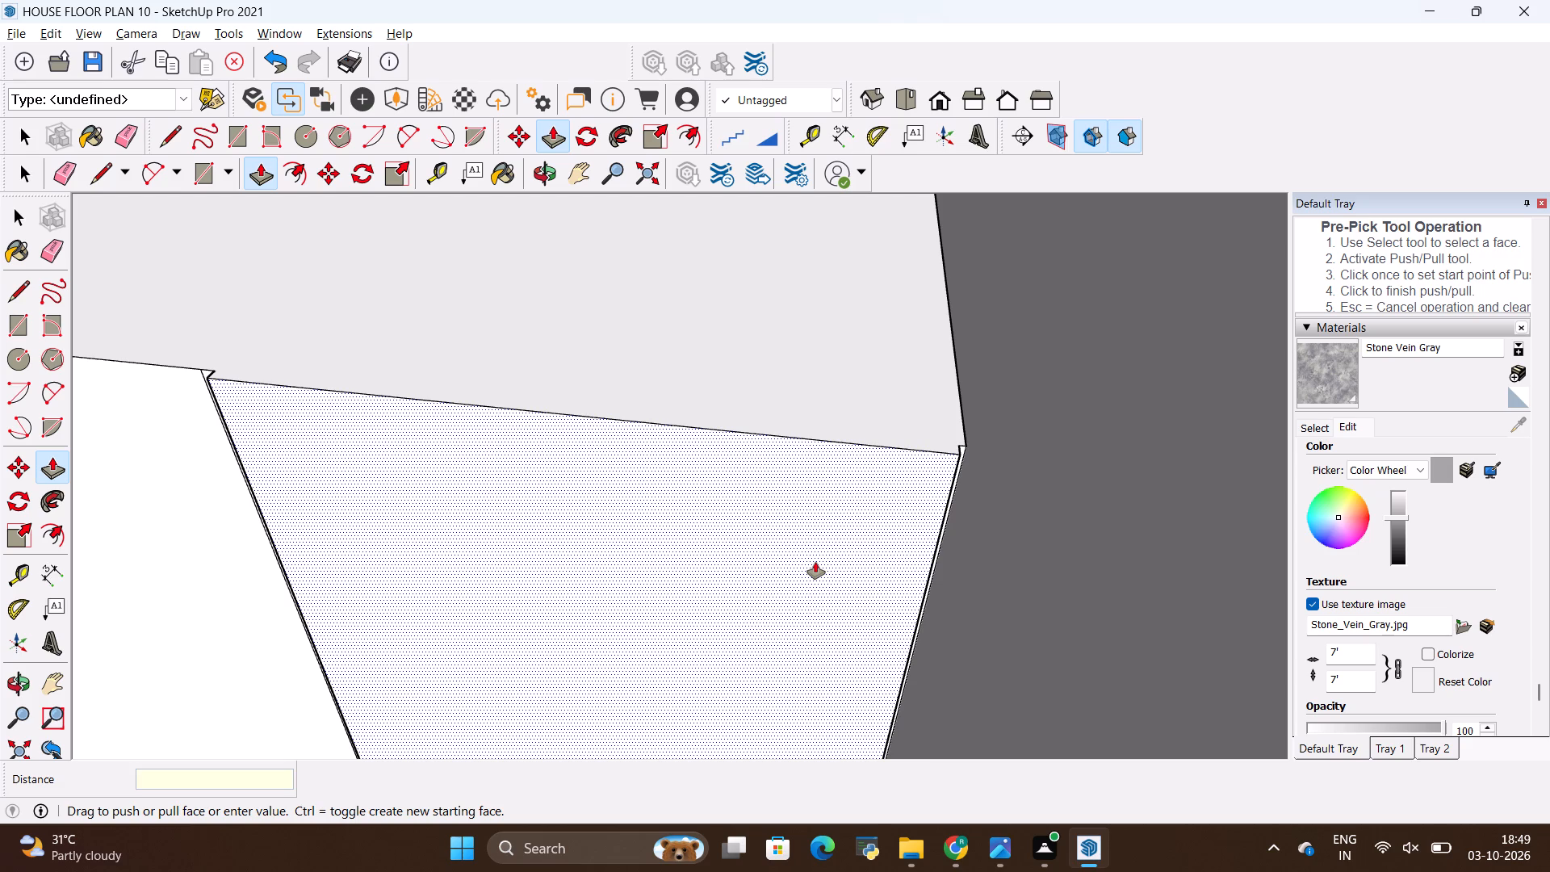
key(BackSpace)
text(.5)
key(BackSpace)
key(BackSpace)
key(BackSpace)
text(1")
key(Return)
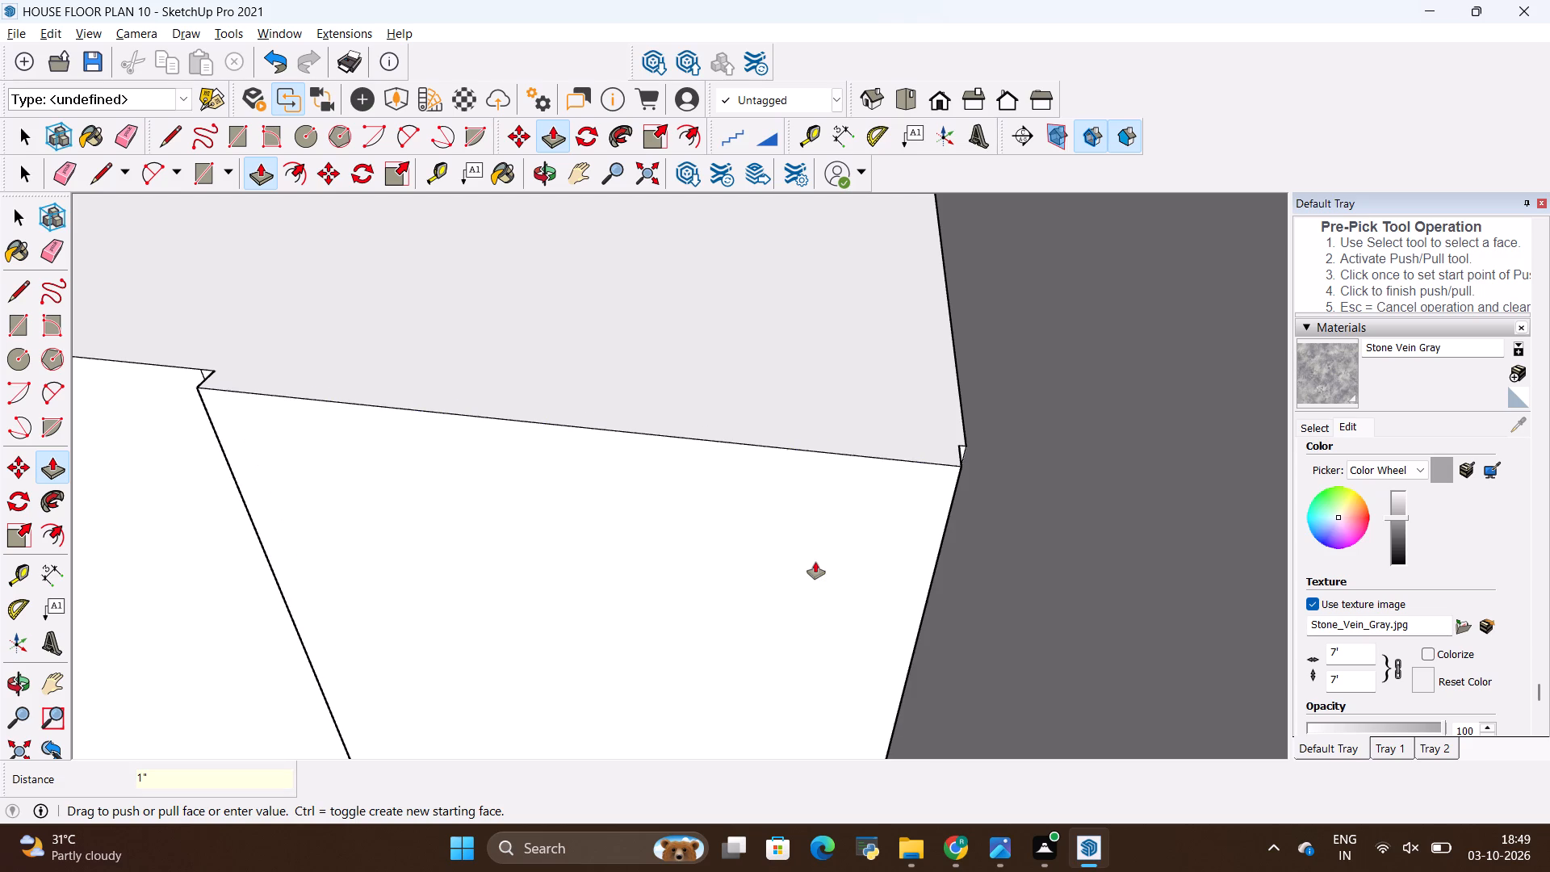
Repeat the 1" extrusion on the base counter's other four door faces, working from the fourth door back to the first.
scroll(1016, 461, down, 4)
scroll(1085, 436, down, 4)
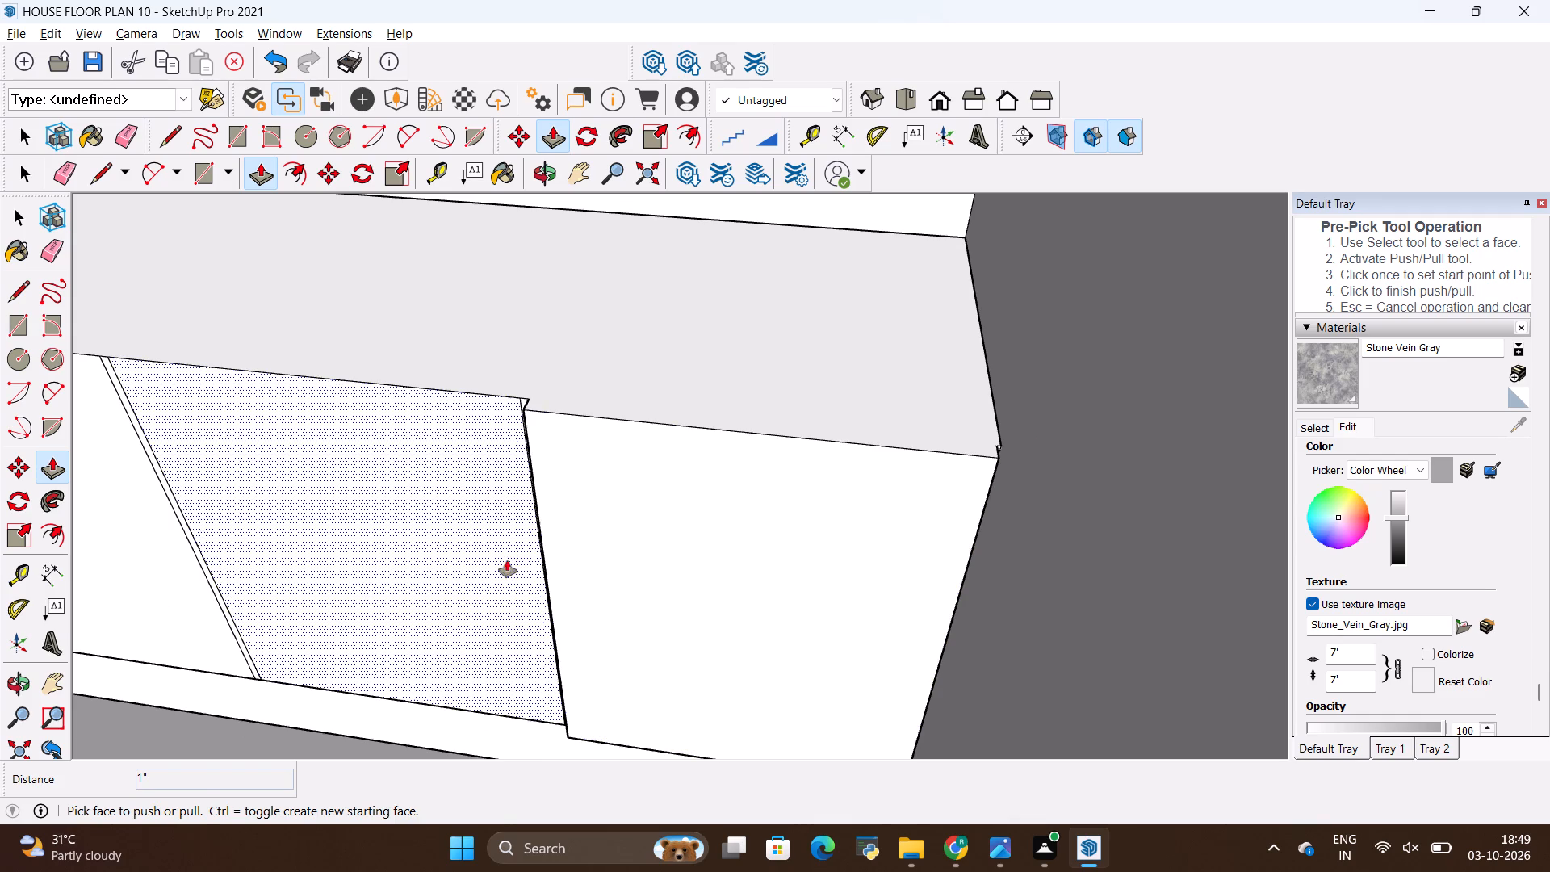
double_click(507, 560)
scroll(755, 488, down, 9)
double_click(446, 530)
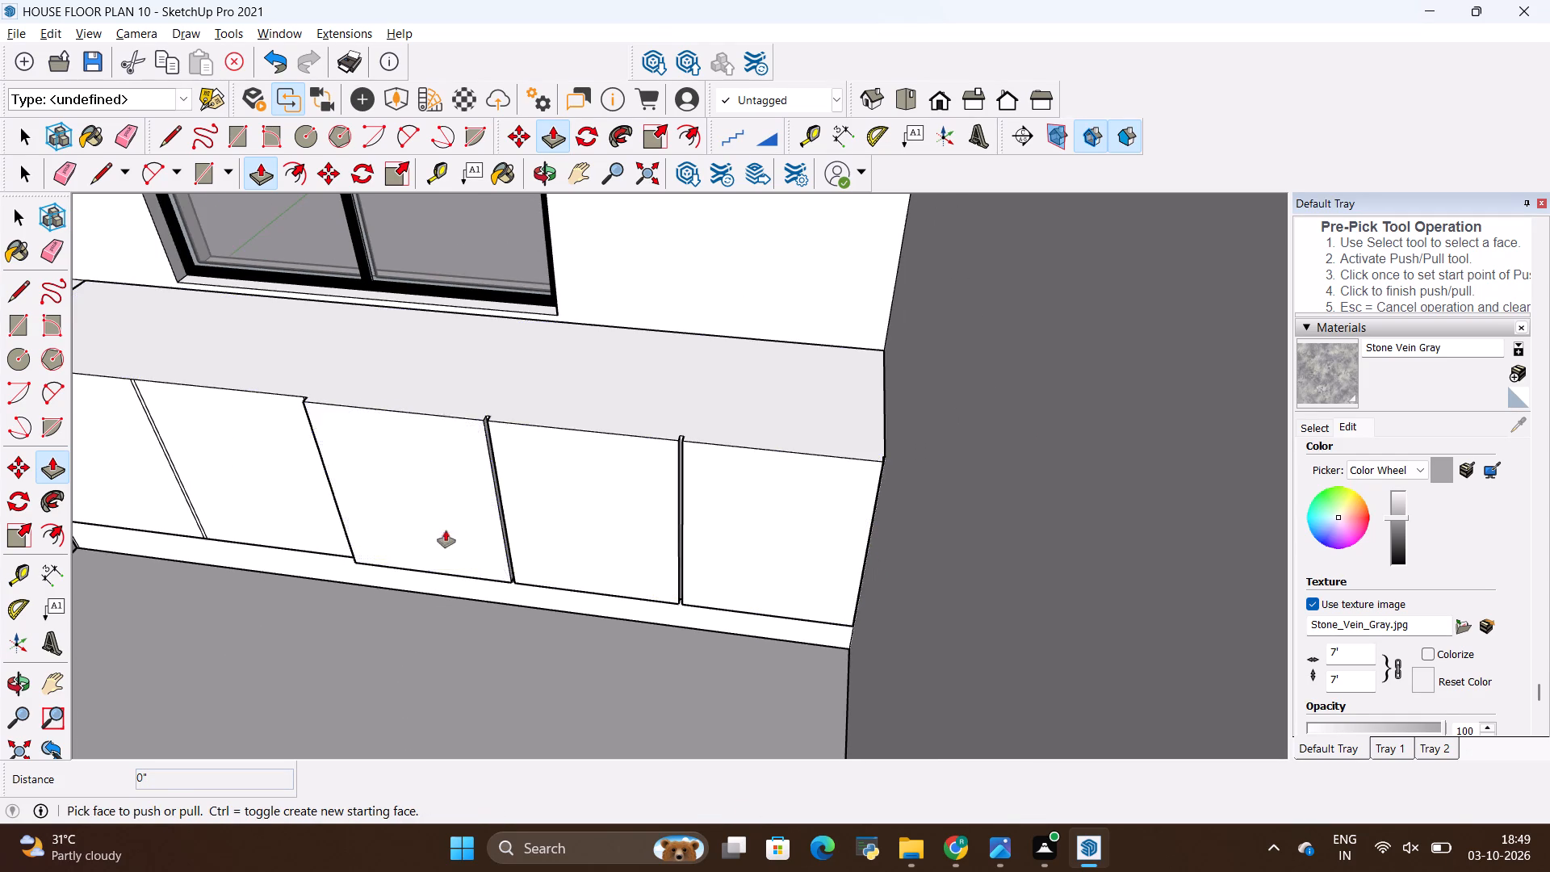
scroll(773, 488, down, 4)
double_click(410, 500)
double_click(326, 504)
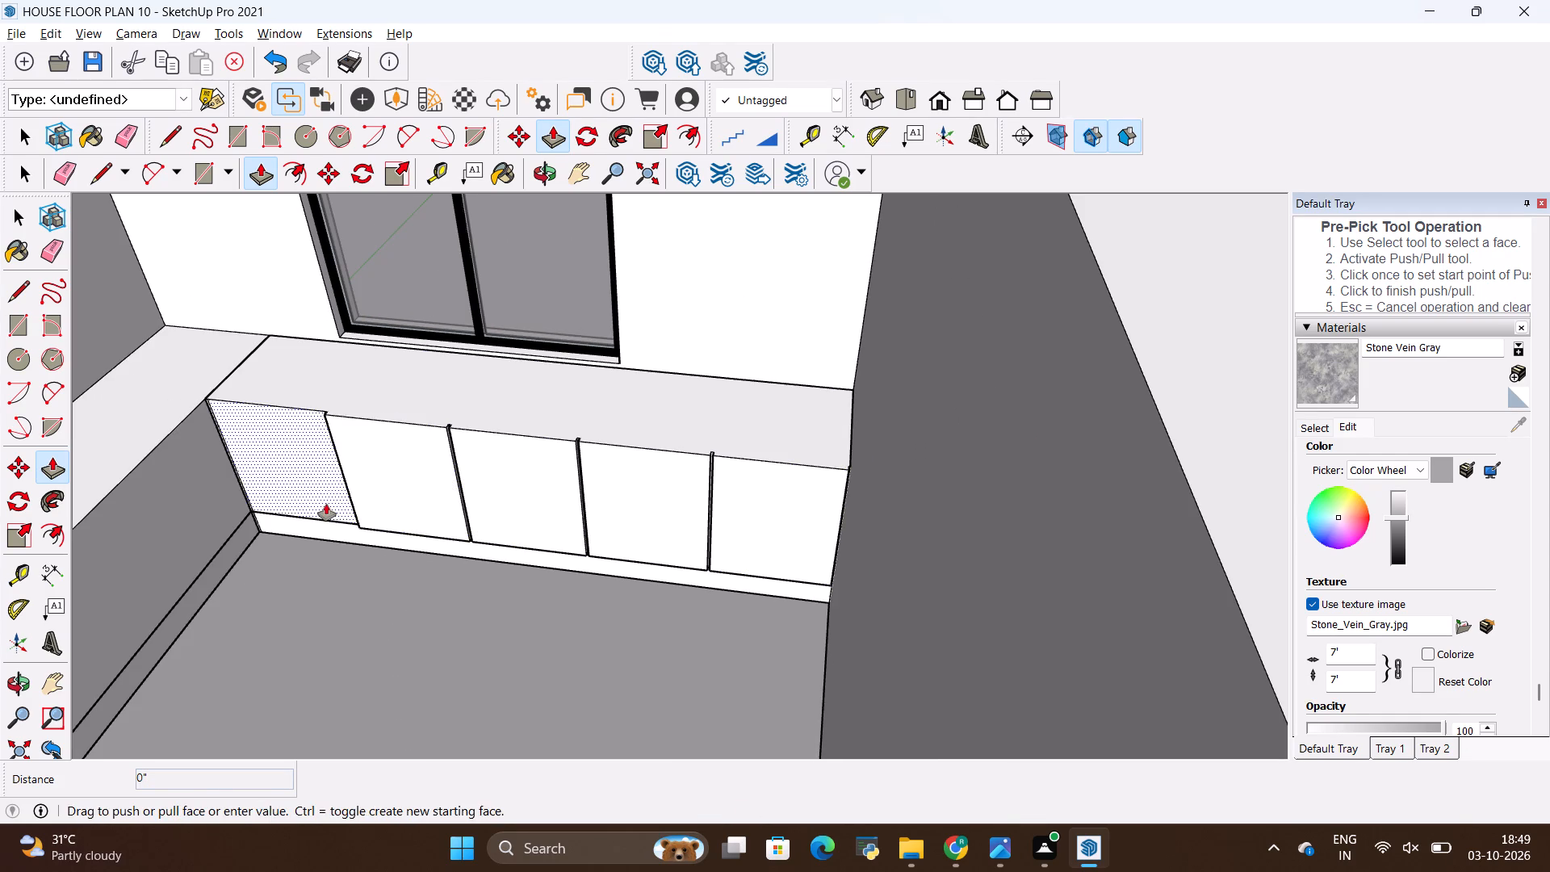
Examine the base counter's raised door panels and the gaps between them from above and from the front.
scroll(662, 492, down, 6)
middle_drag(701, 479, 388, 530)
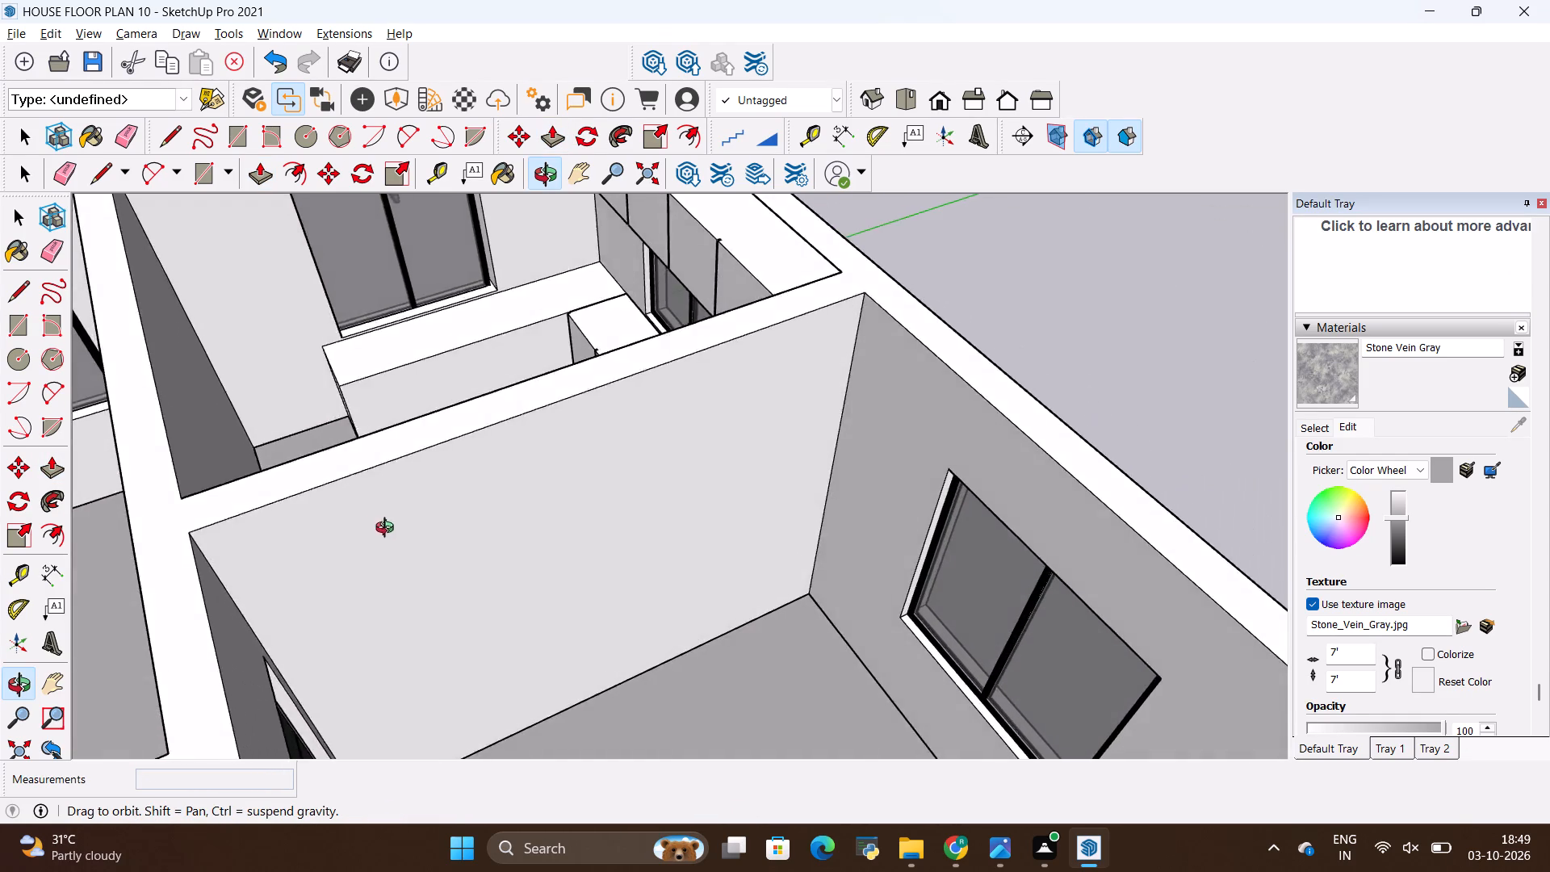
middle_drag(388, 530, 878, 528)
scroll(647, 473, up, 11)
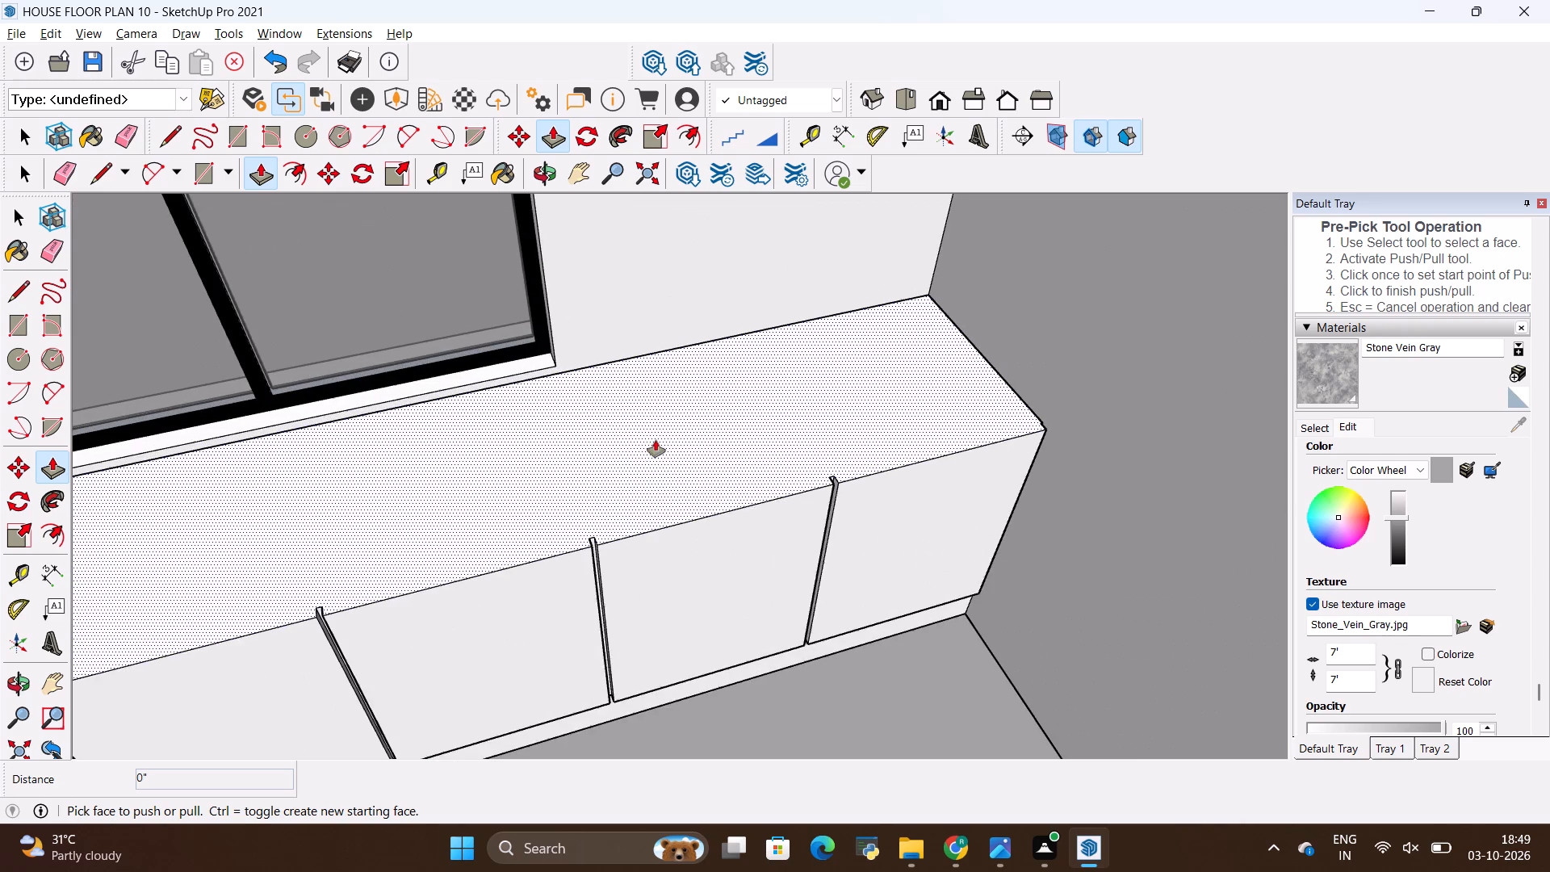
scroll(651, 464, up, 6)
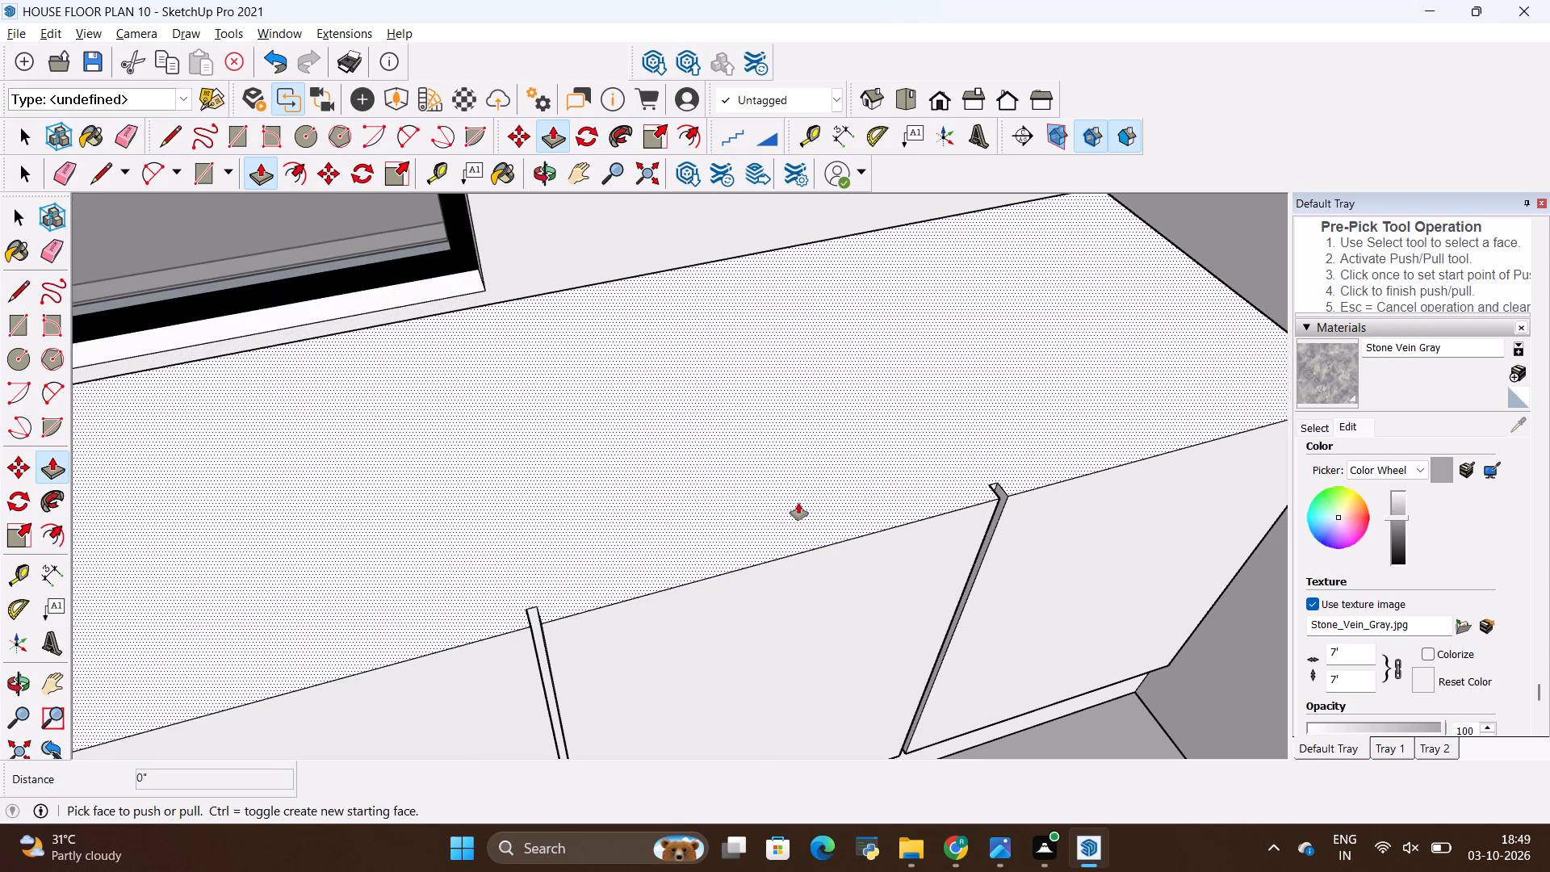
scroll(799, 504, down, 3)
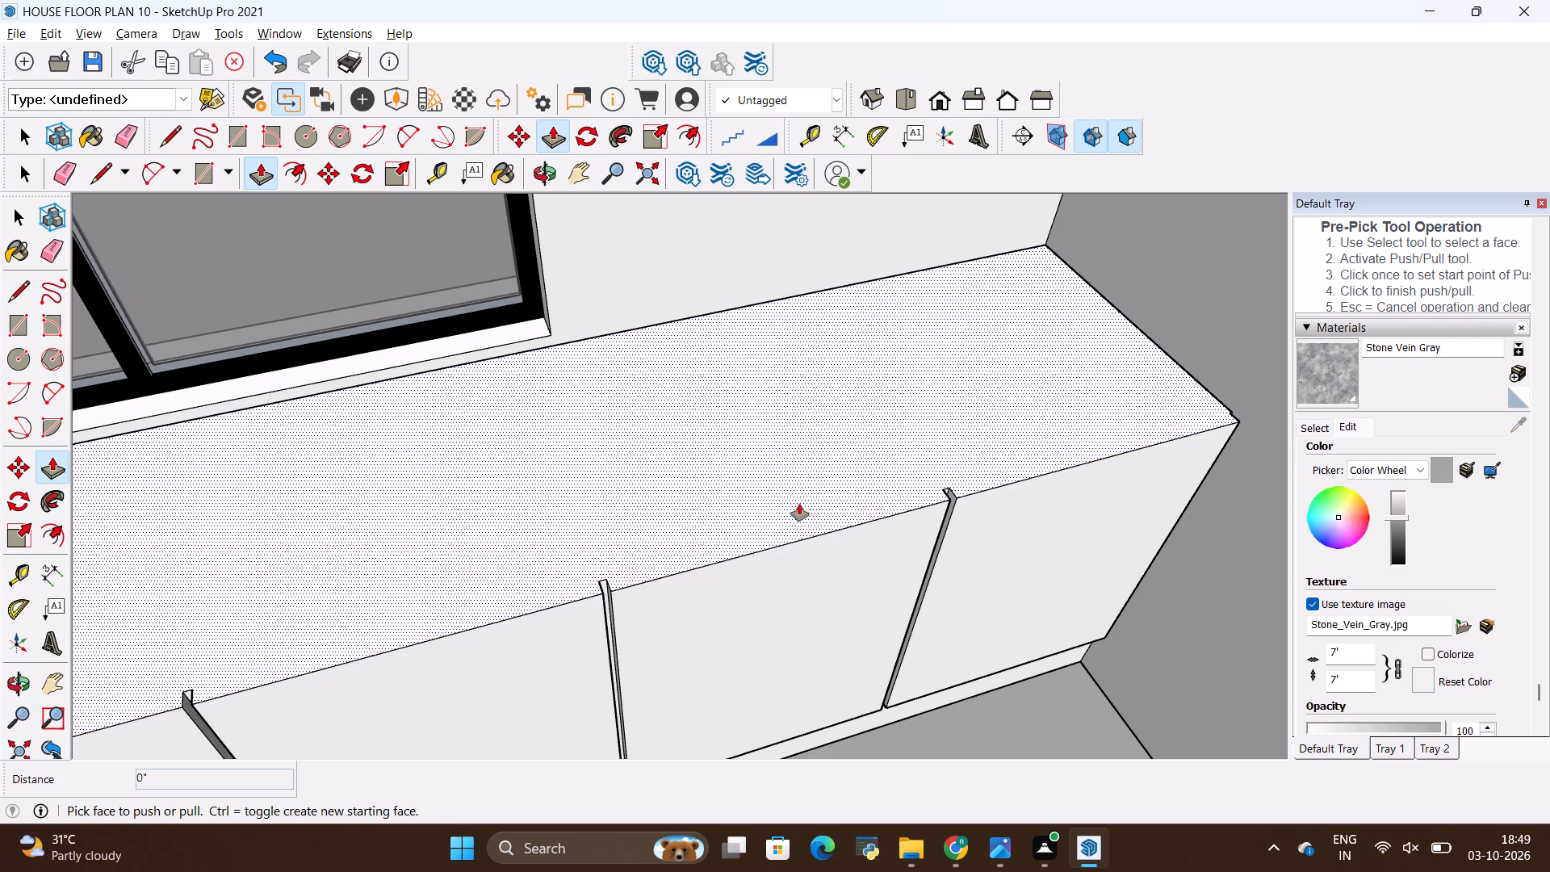
scroll(799, 501, down, 5)
middle_drag(857, 601, 765, 364)
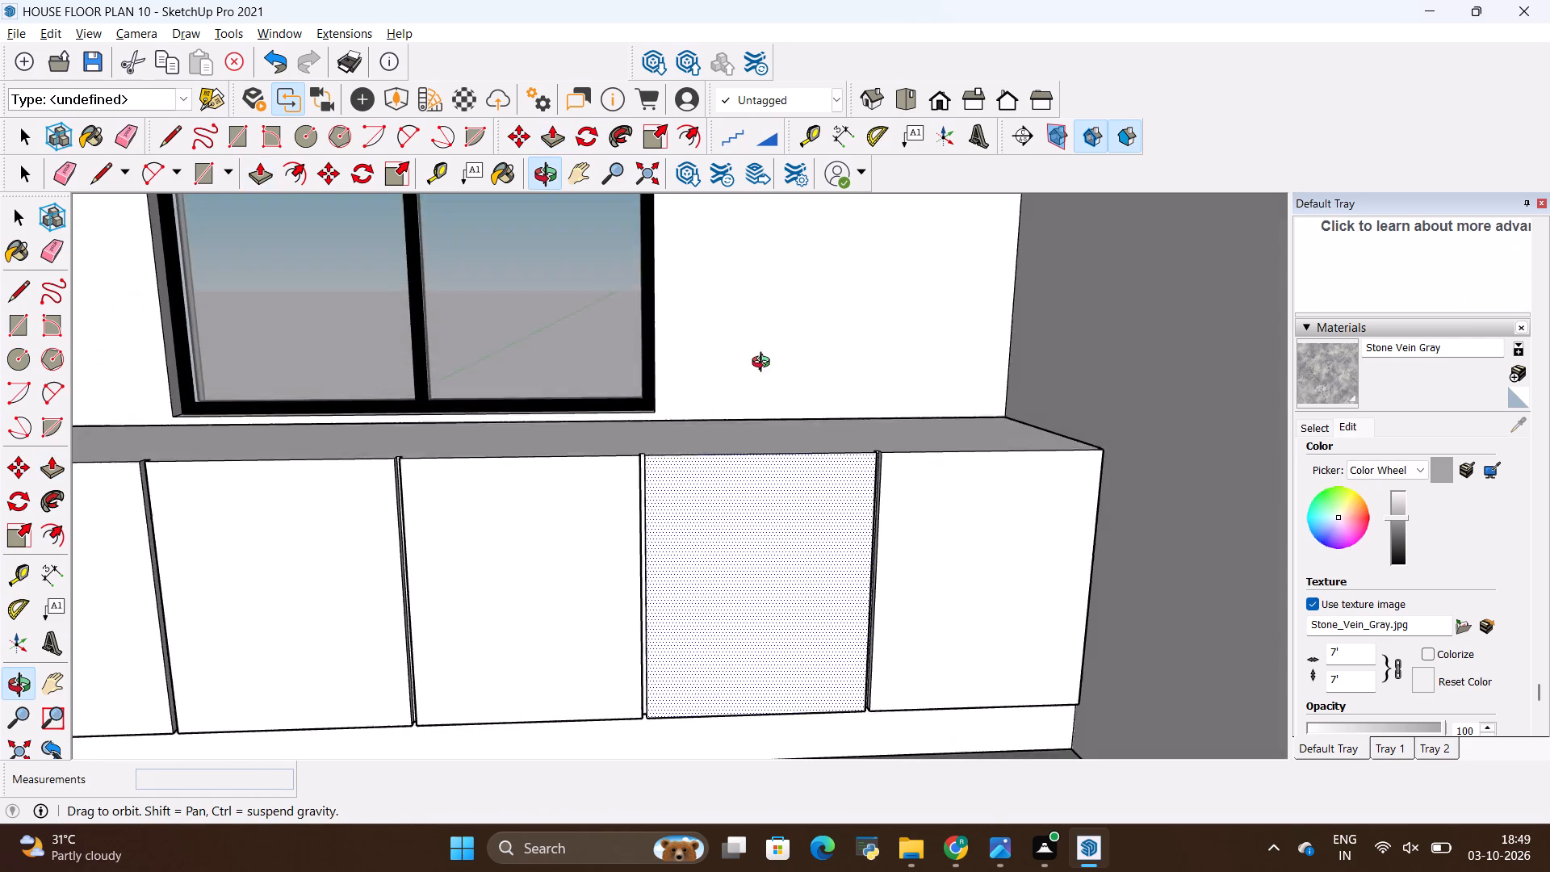
middle_drag(765, 364, 765, 356)
scroll(766, 385, down, 4)
Review the whole kitchen from above, comparing the overhead cabinets and the base counters from both sides.
middle_drag(823, 370, 804, 531)
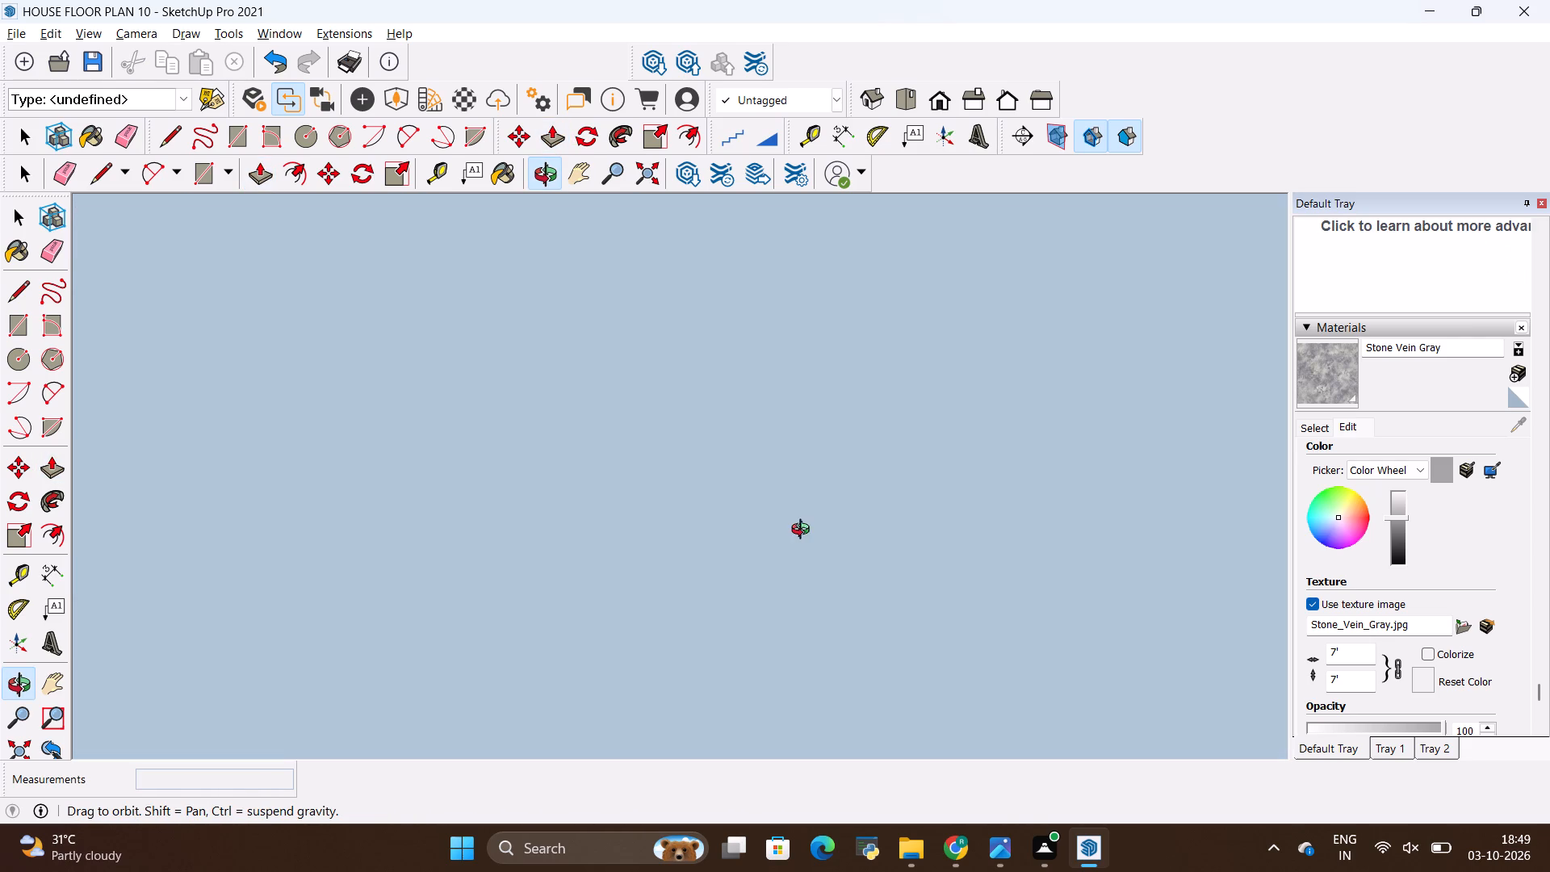
middle_drag(804, 531, 800, 582)
middle_drag(808, 406, 794, 610)
scroll(798, 572, down, 18)
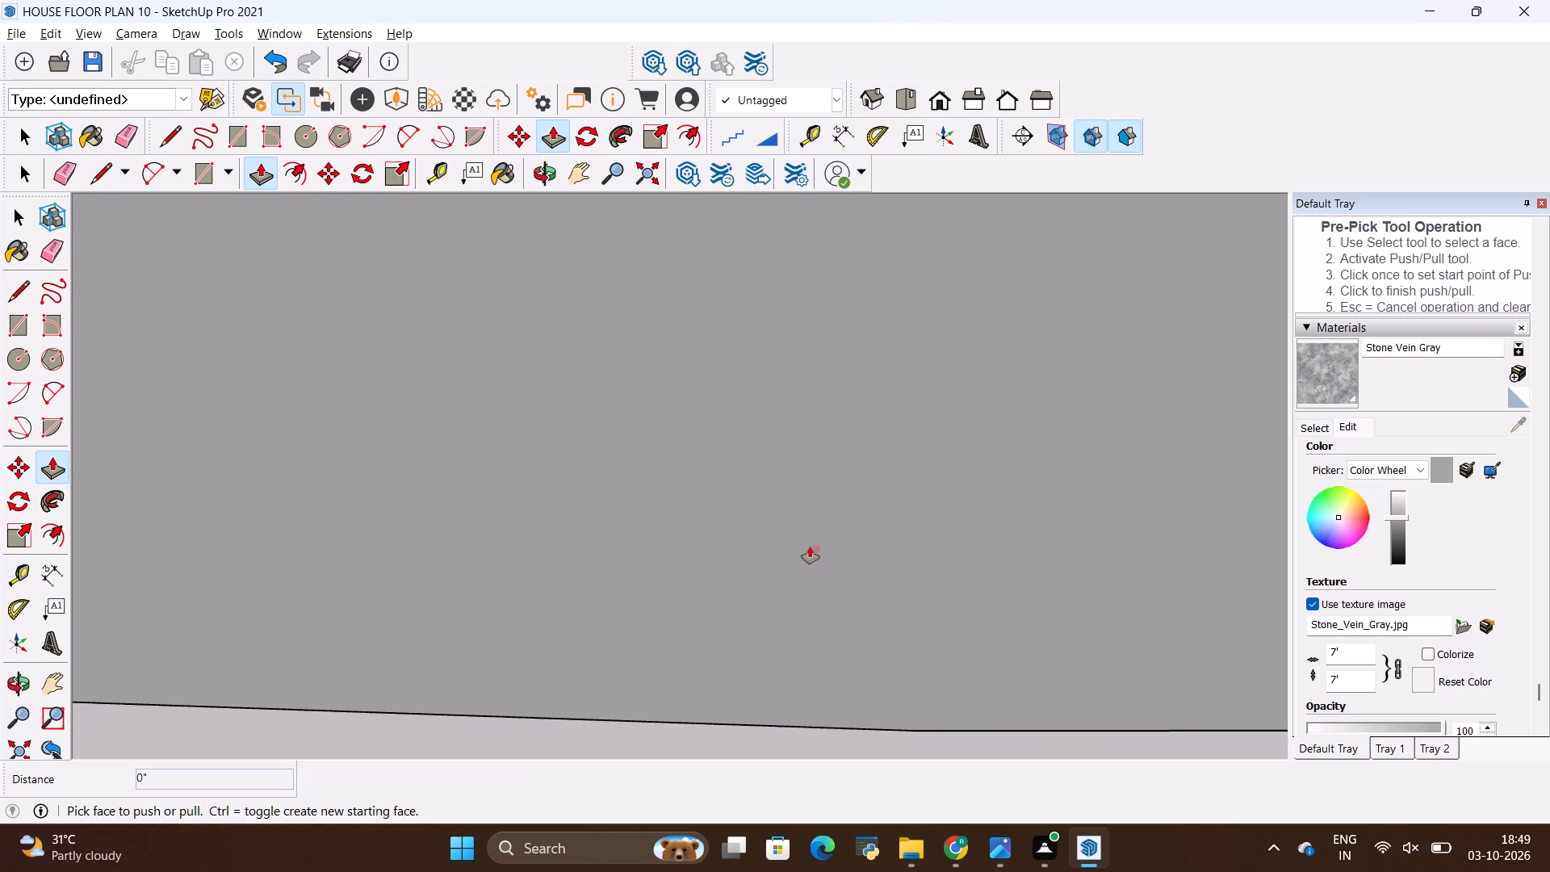
scroll(810, 546, down, 13)
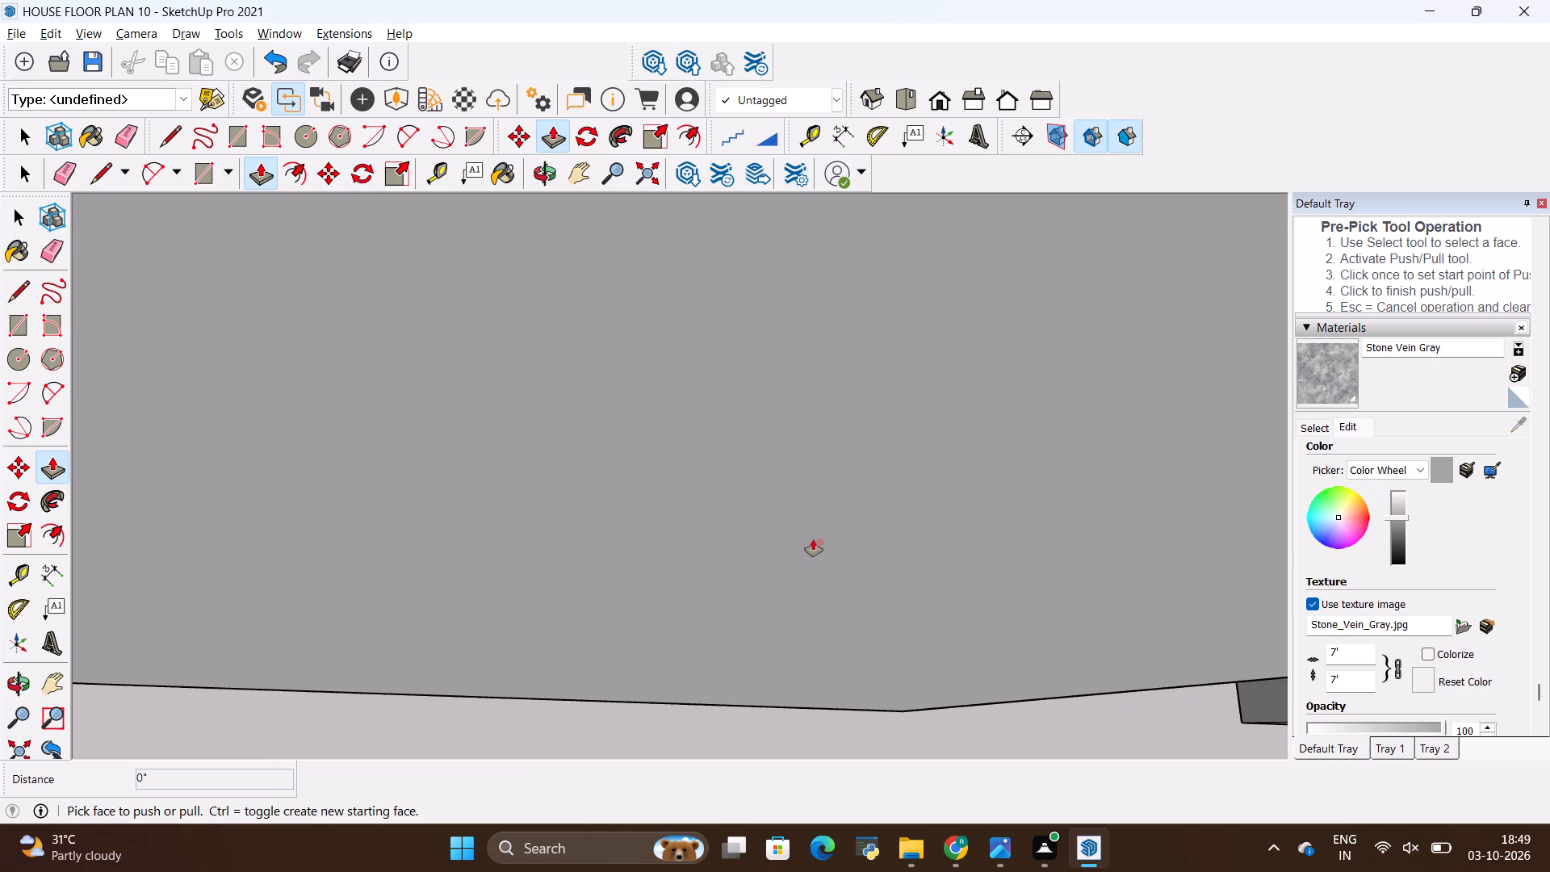
scroll(813, 539, down, 20)
scroll(813, 539, down, 20)
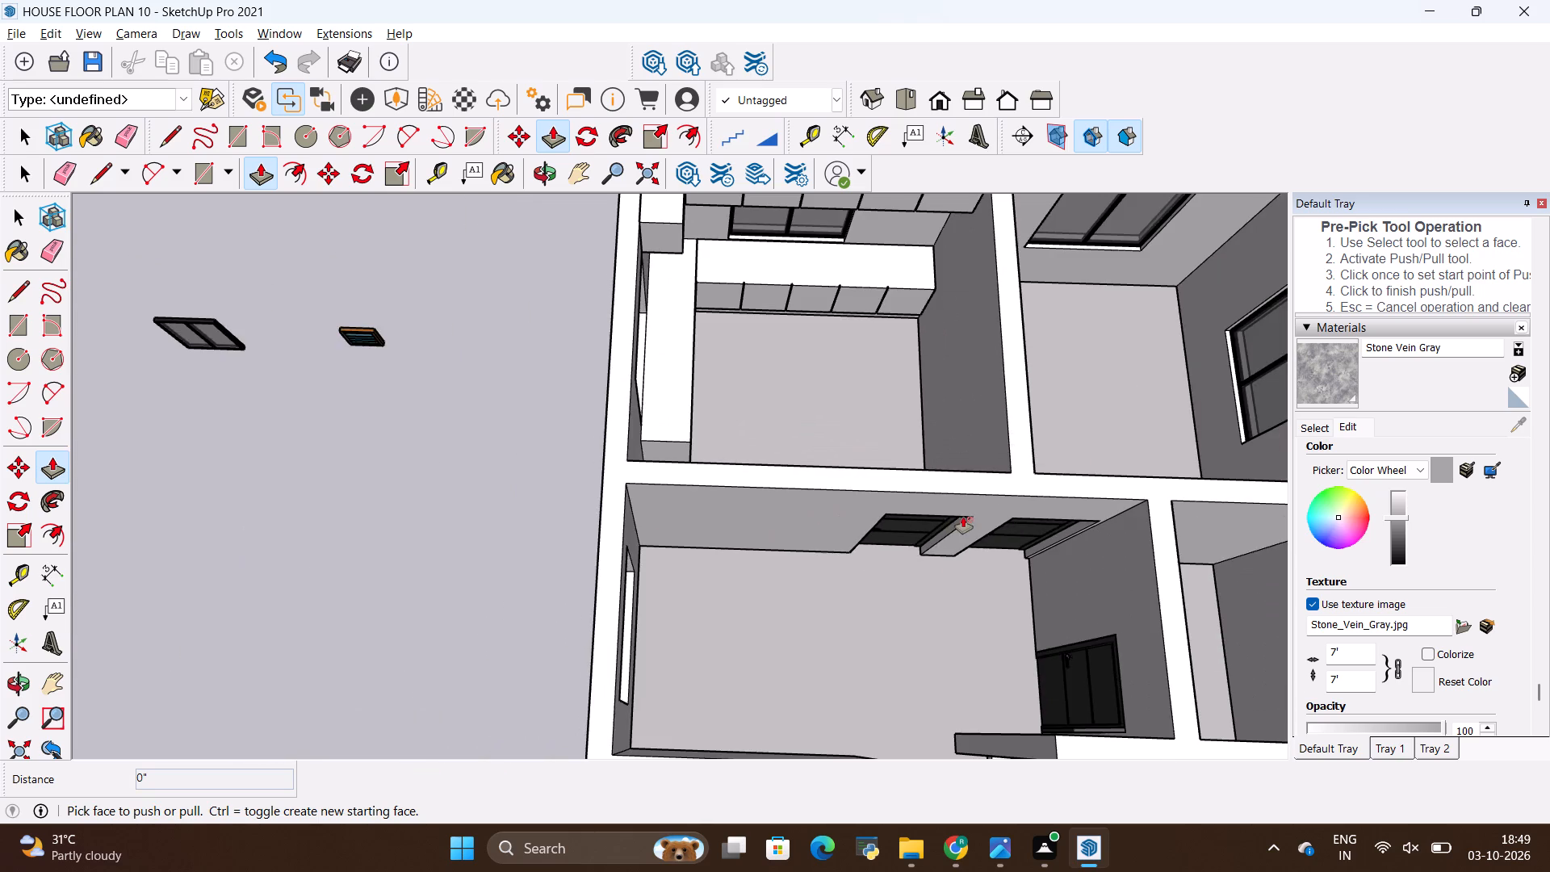
middle_drag(961, 518, 479, 340)
scroll(862, 224, up, 2)
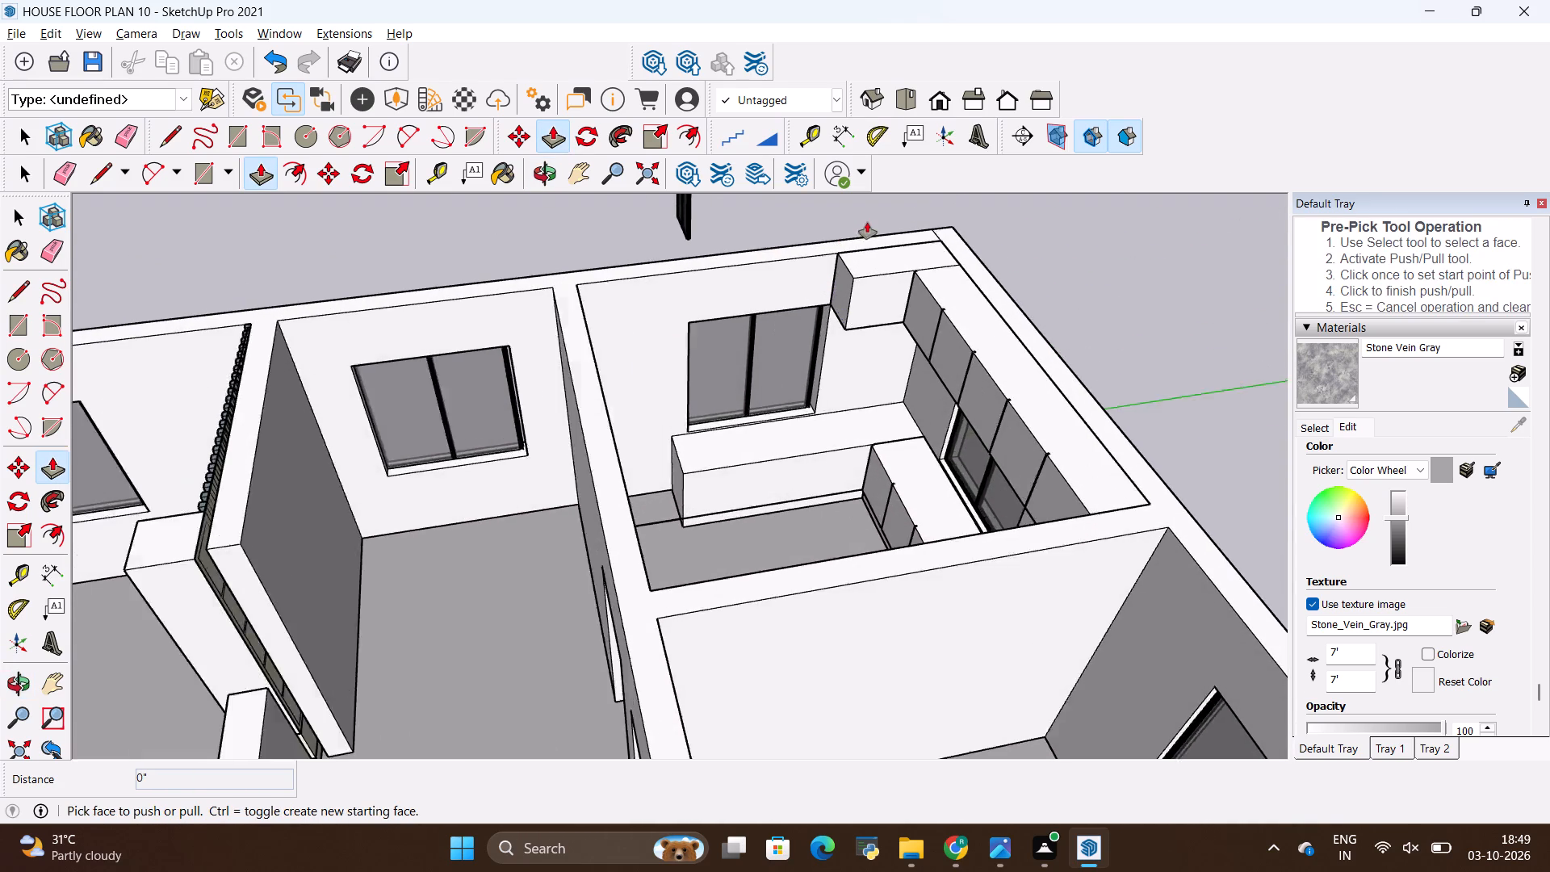
scroll(867, 222, up, 5)
scroll(848, 319, down, 8)
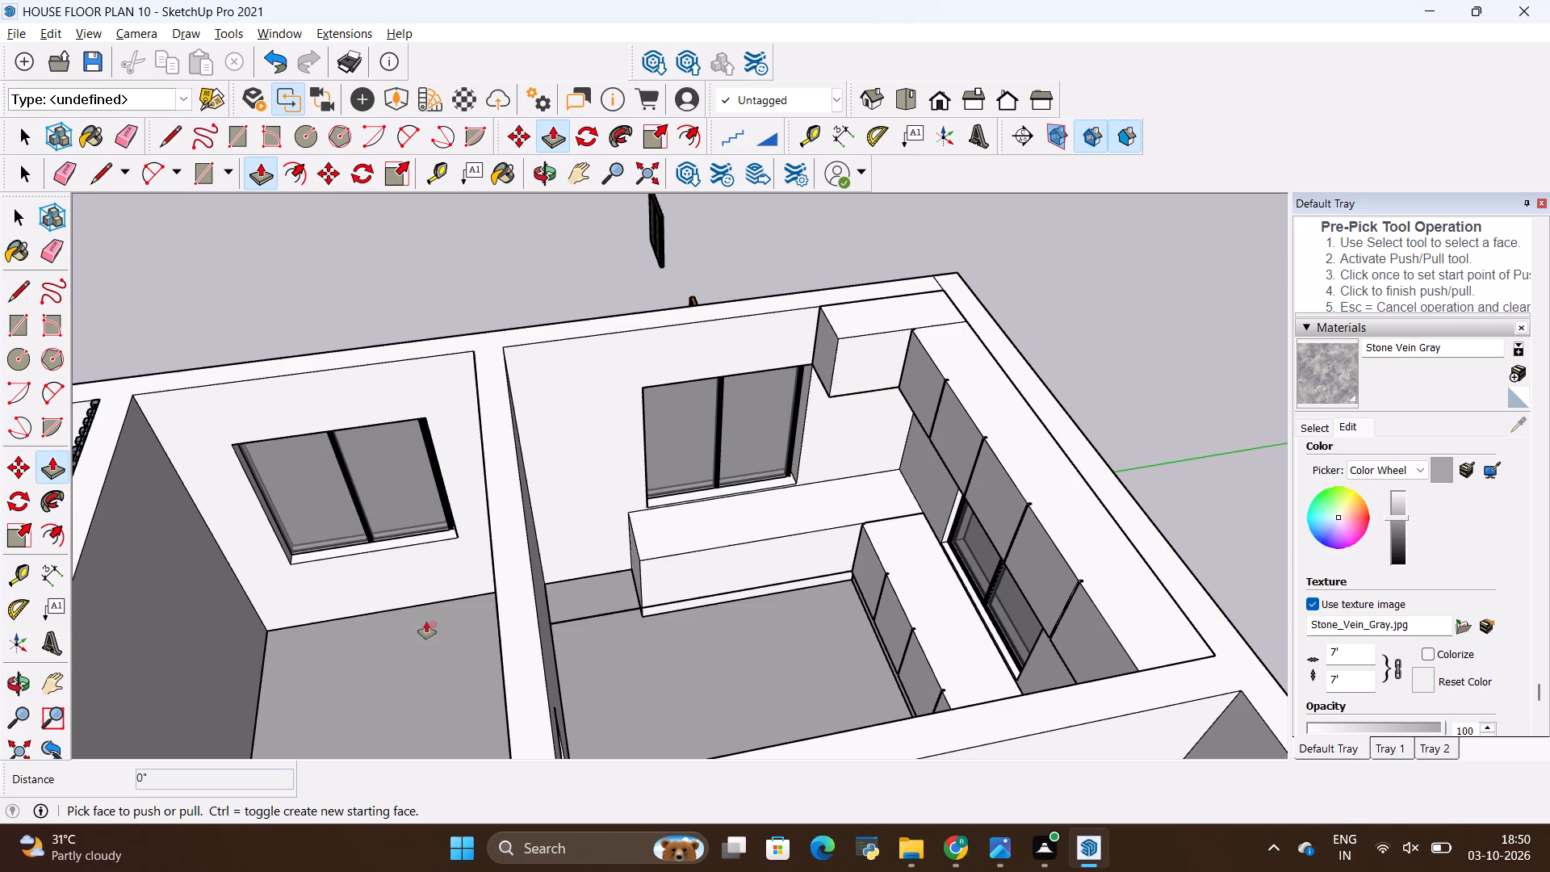
scroll(534, 568, down, 3)
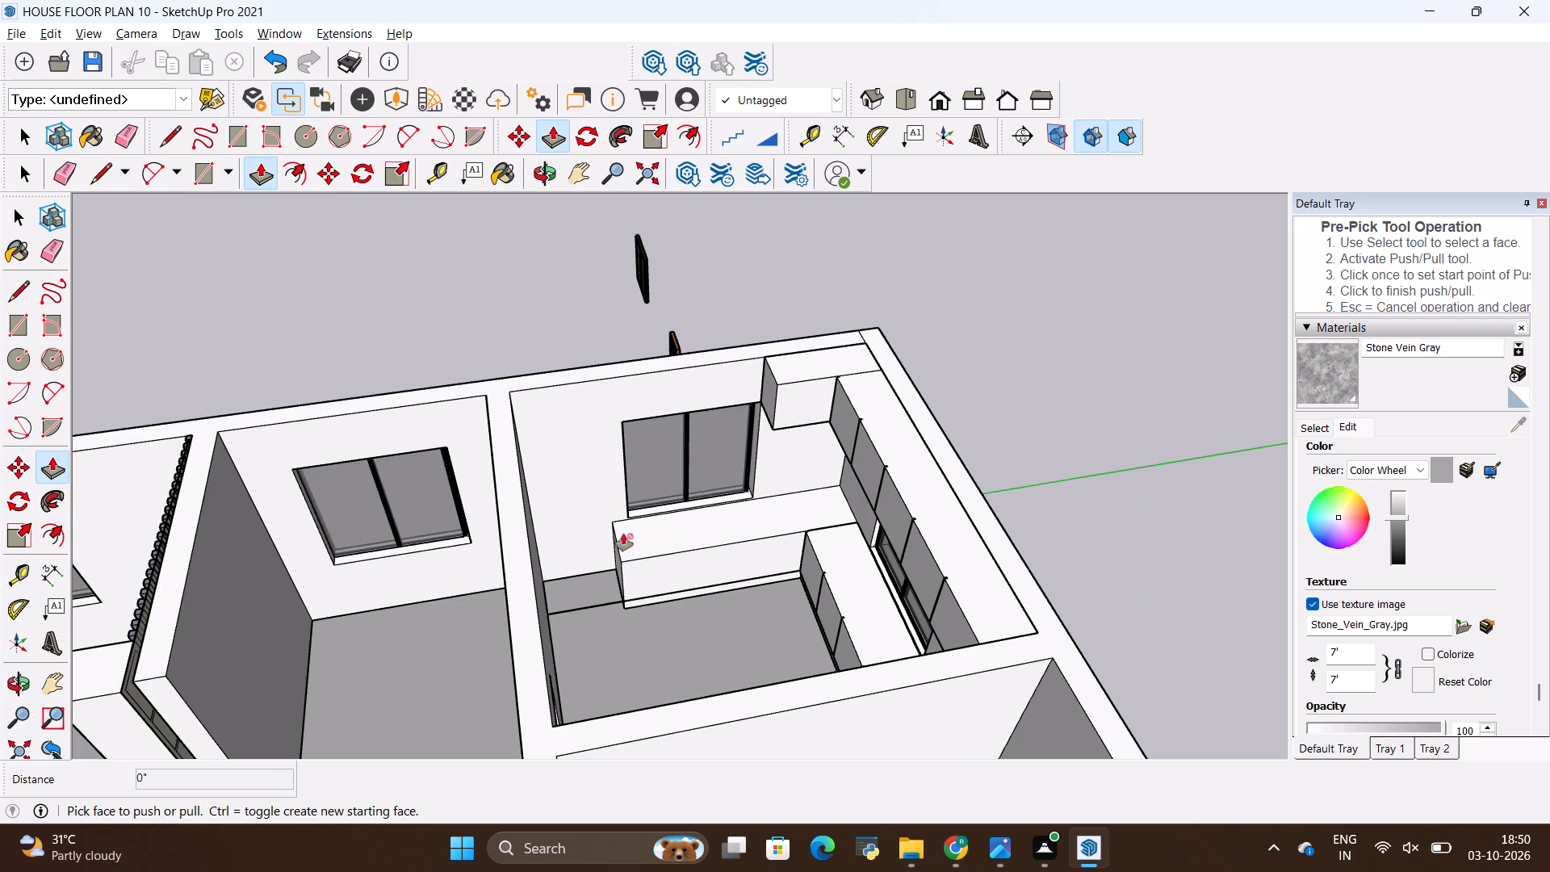
scroll(560, 529, down, 4)
middle_drag(436, 576, 796, 545)
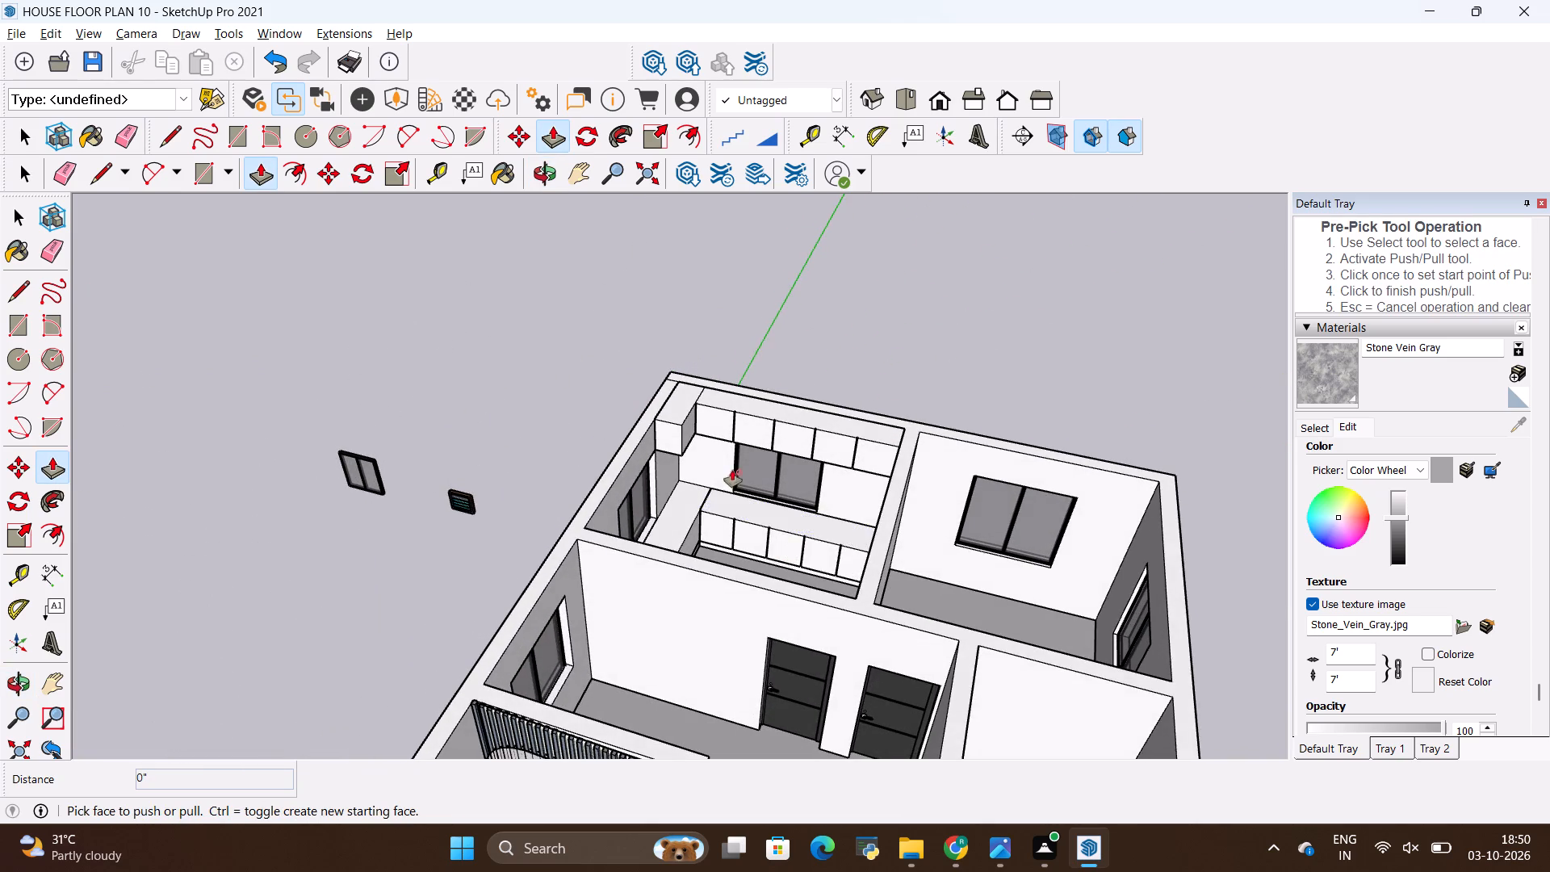
scroll(731, 469, up, 6)
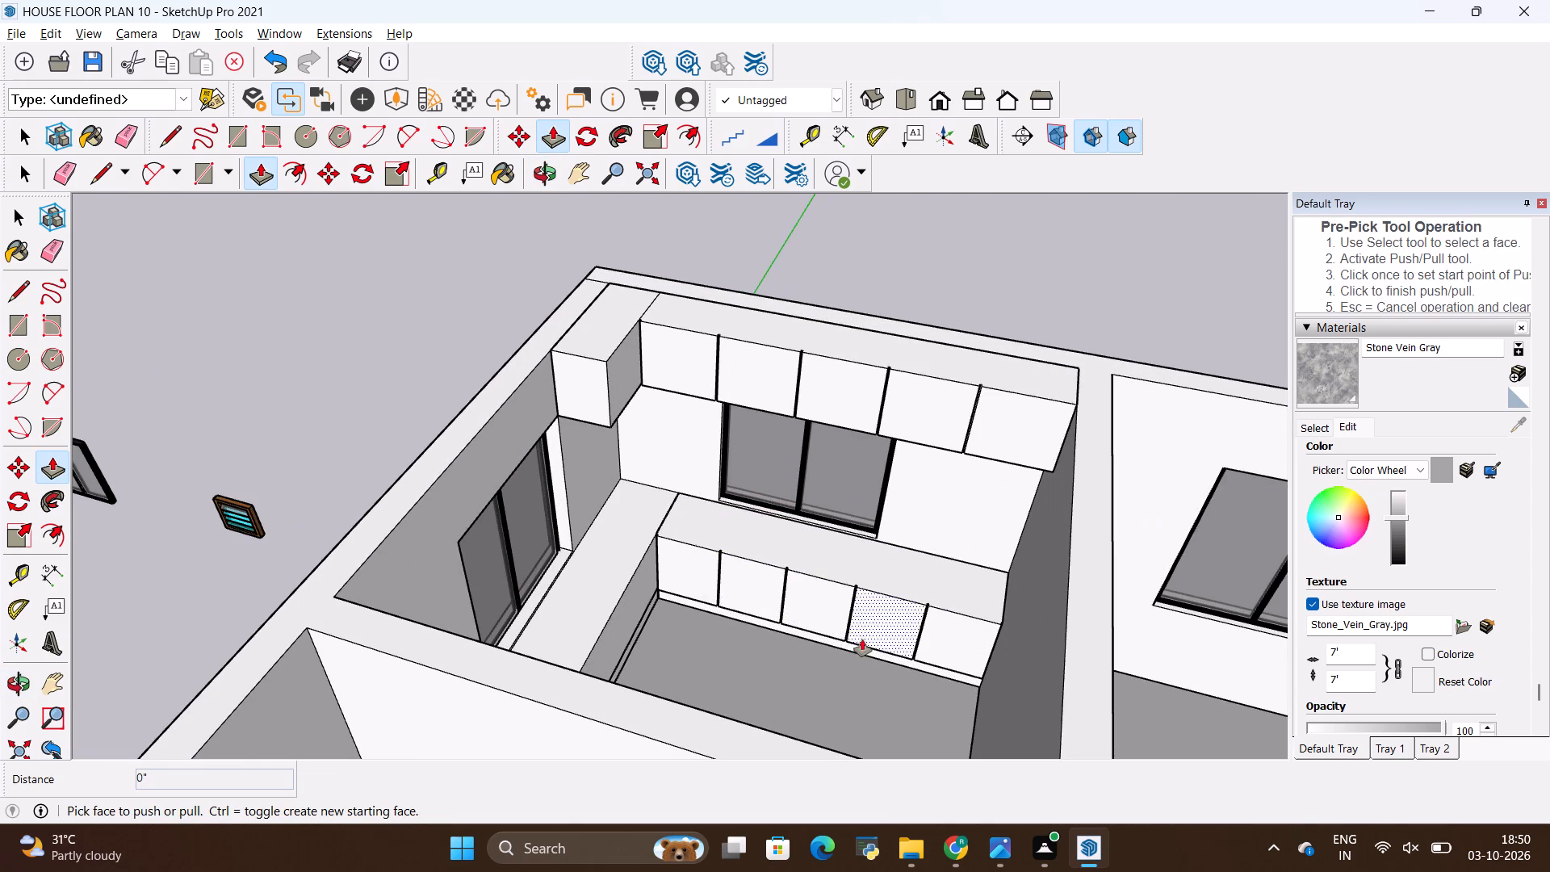
Divide the top front edge of the base counter under the side-wall window into 3 equal segments.
middle_drag(862, 639, 549, 620)
scroll(522, 564, up, 4)
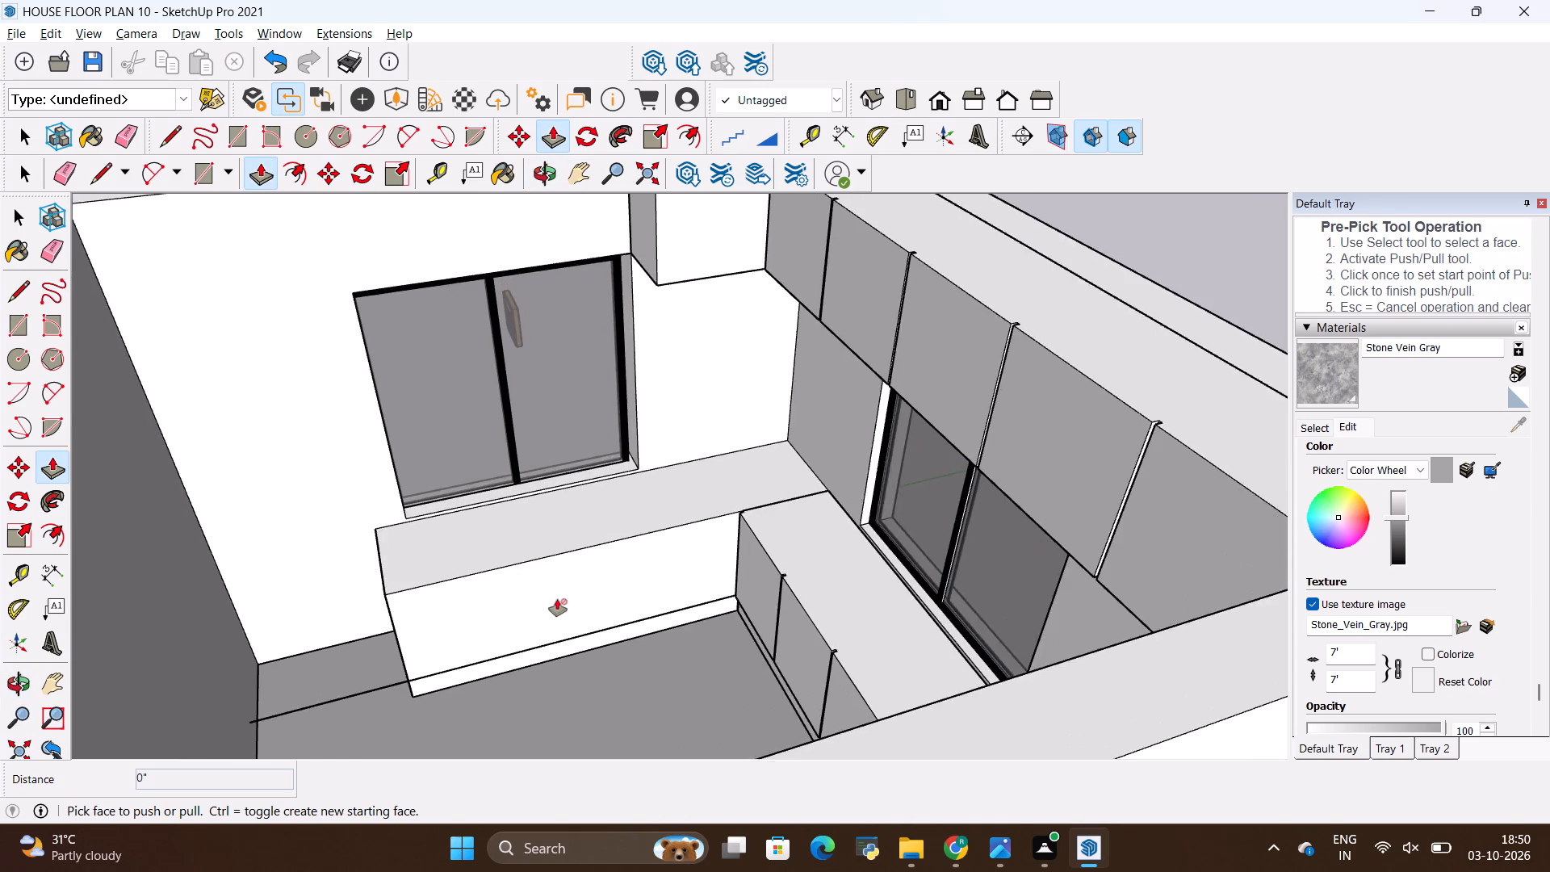
scroll(557, 599, up, 4)
key(space)
click(570, 515)
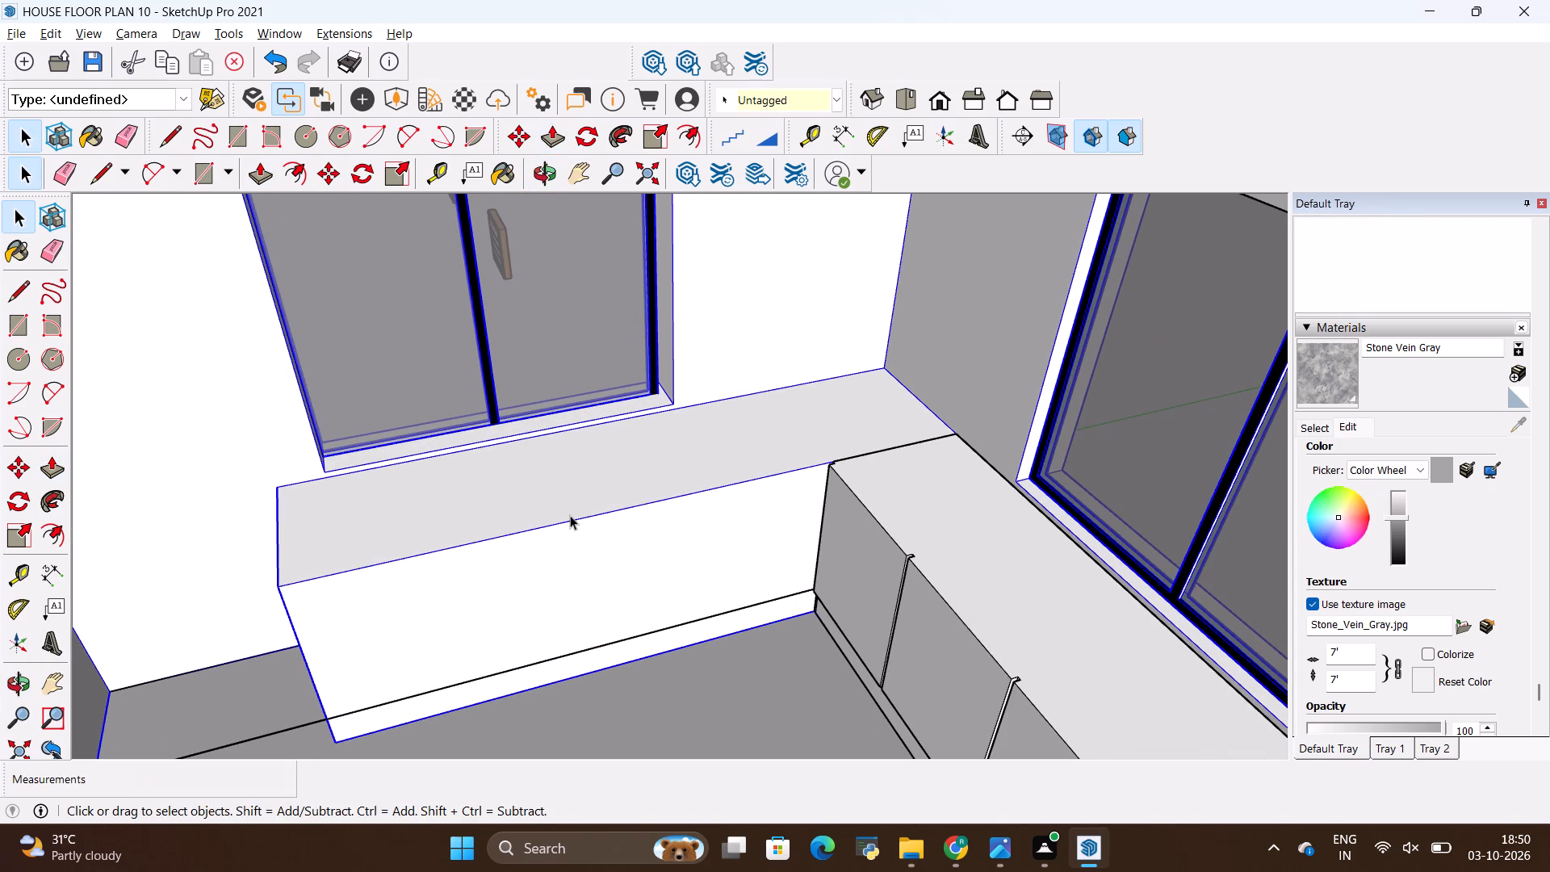
double_click(573, 521)
click(577, 511)
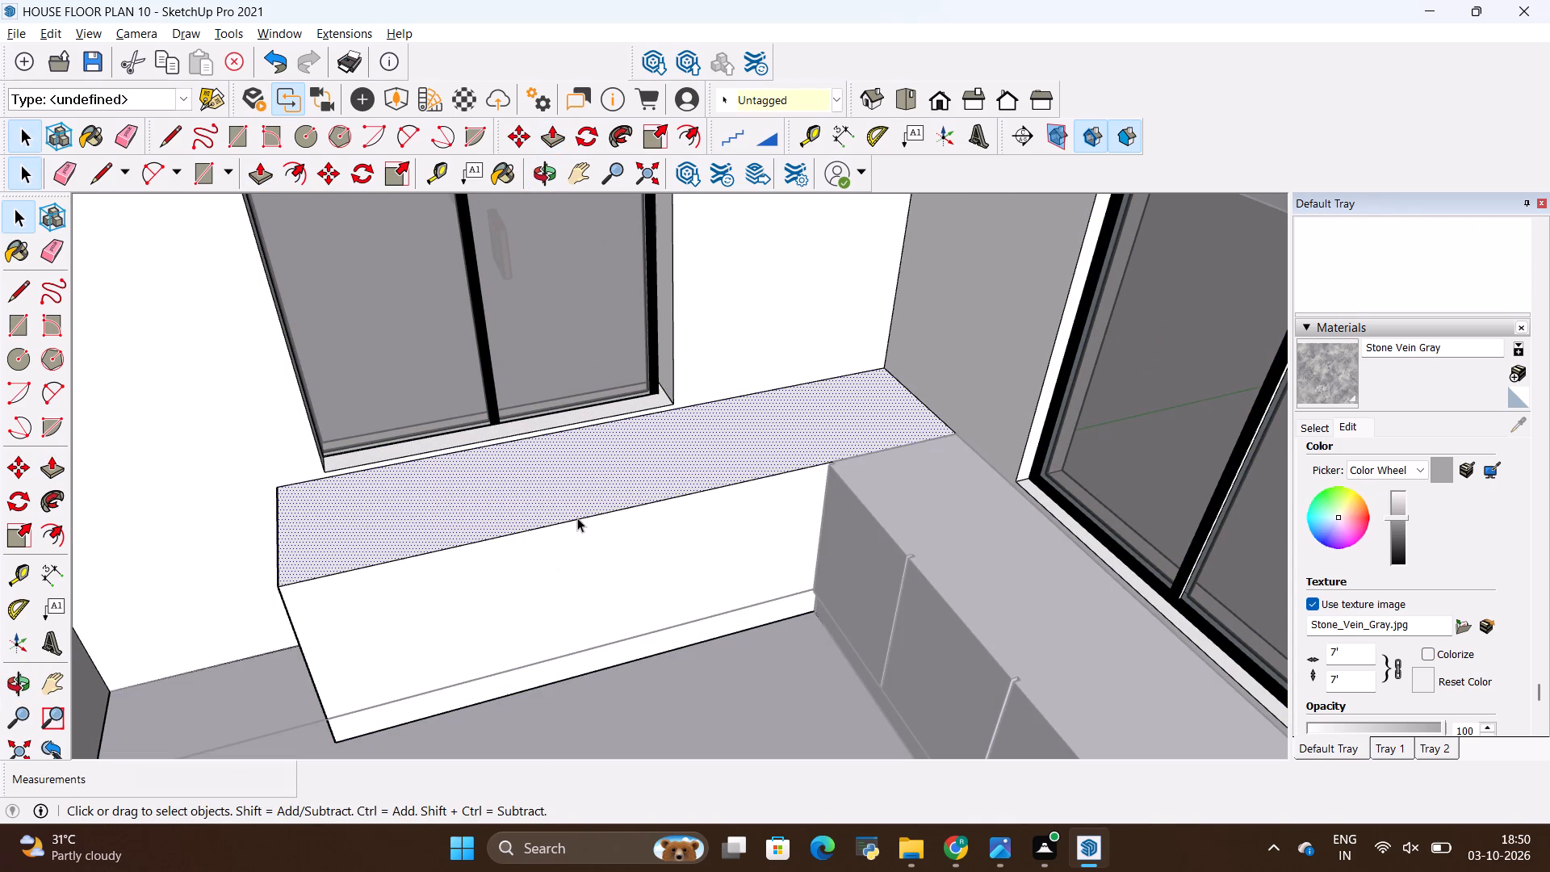
click(577, 518)
right_click(577, 518)
click(623, 638)
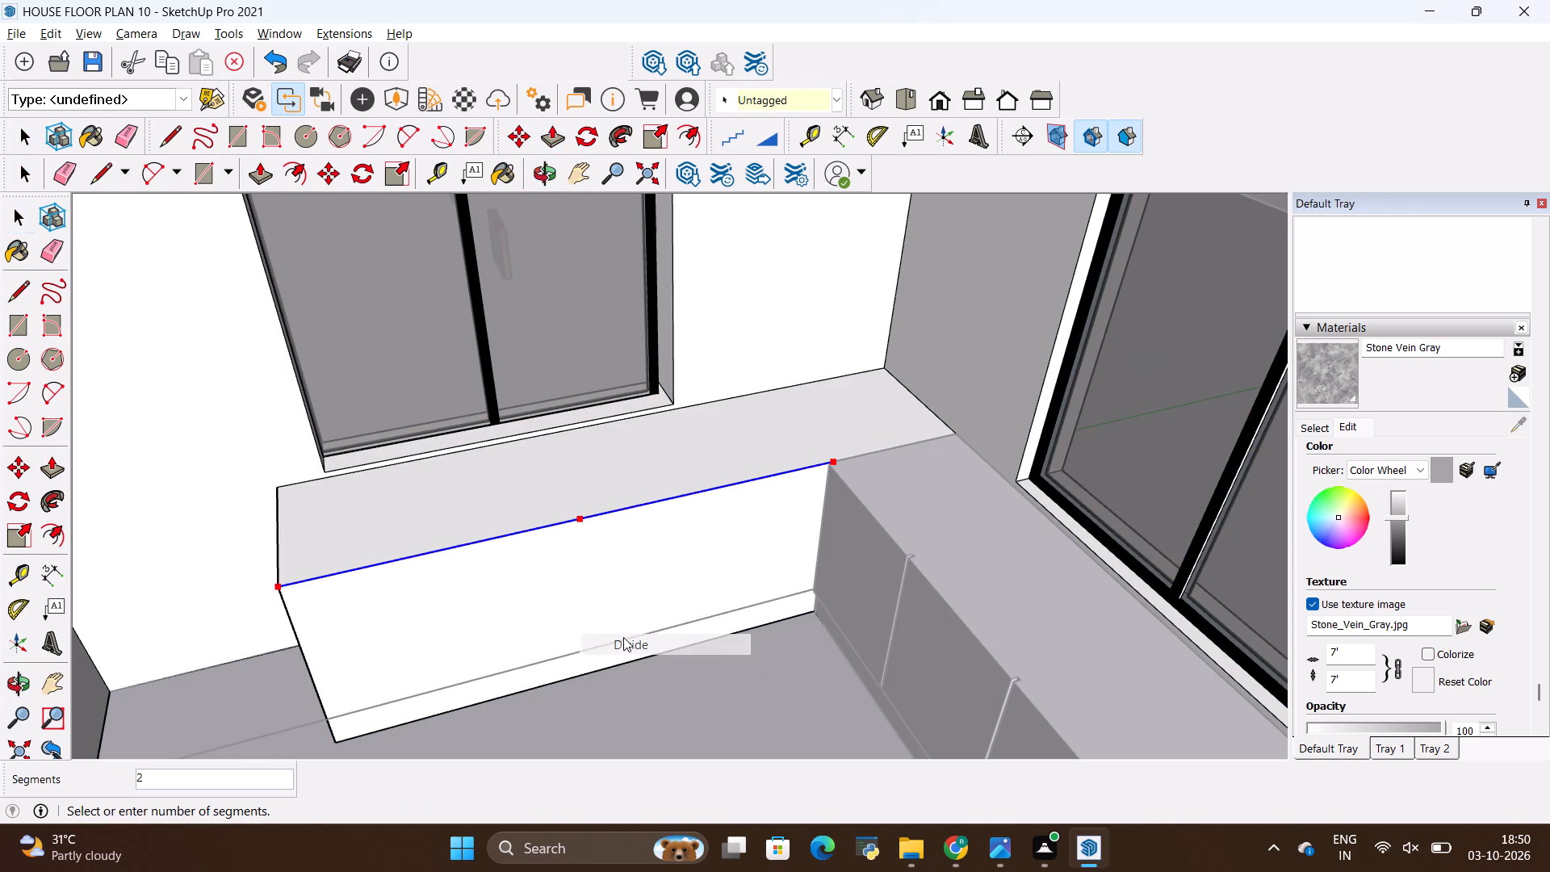
click(666, 564)
Draw two vertical divider lines from the counter edge's division points down to the toe-kick line, each 2' 4 15/16" long.
key(l)
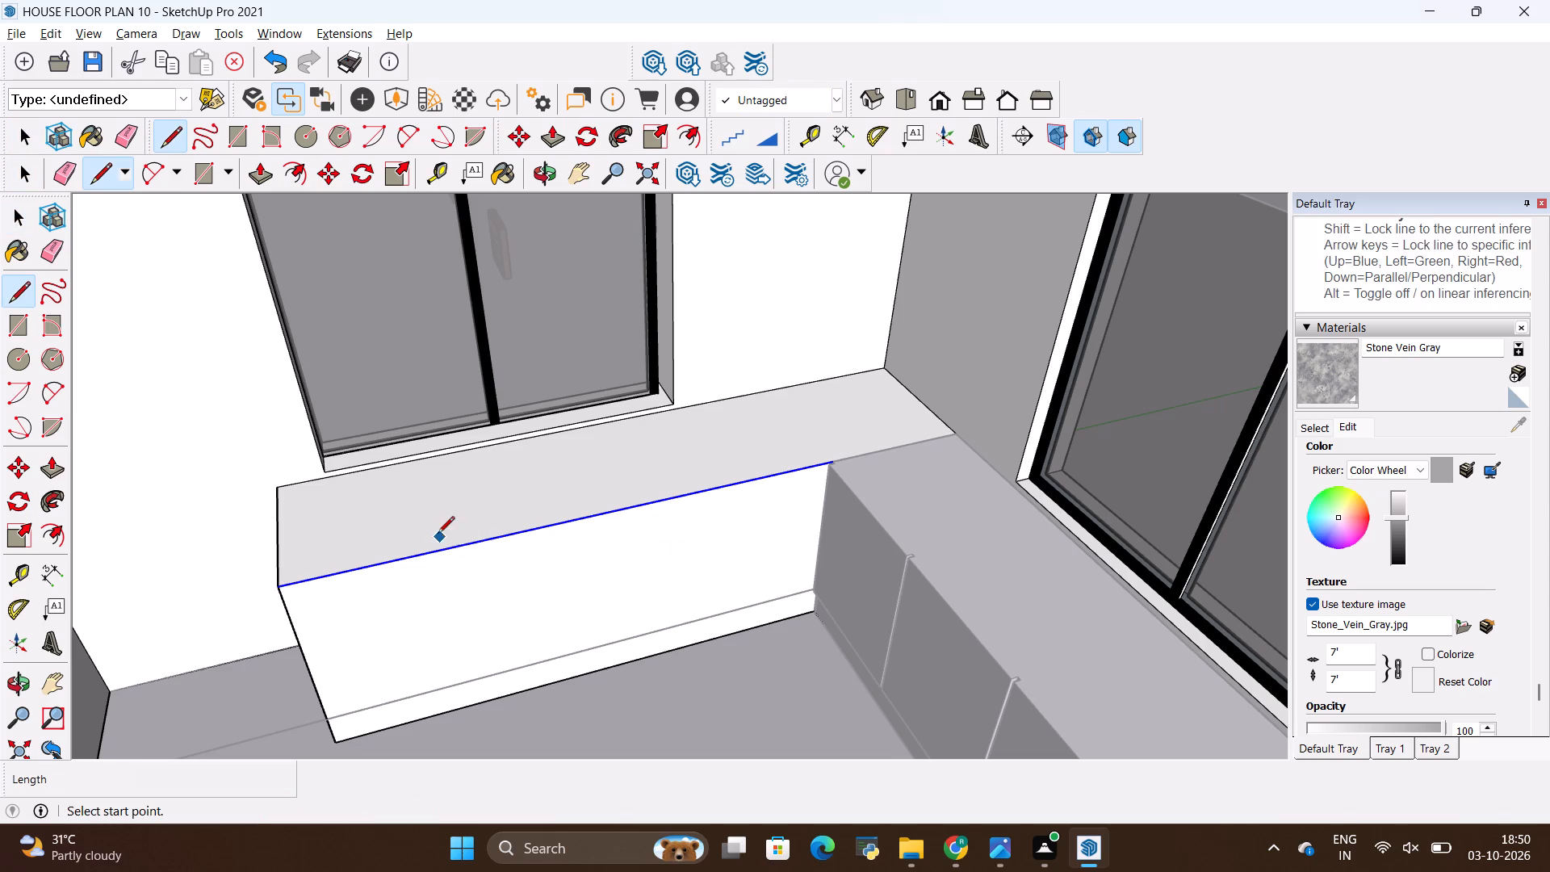
click(487, 547)
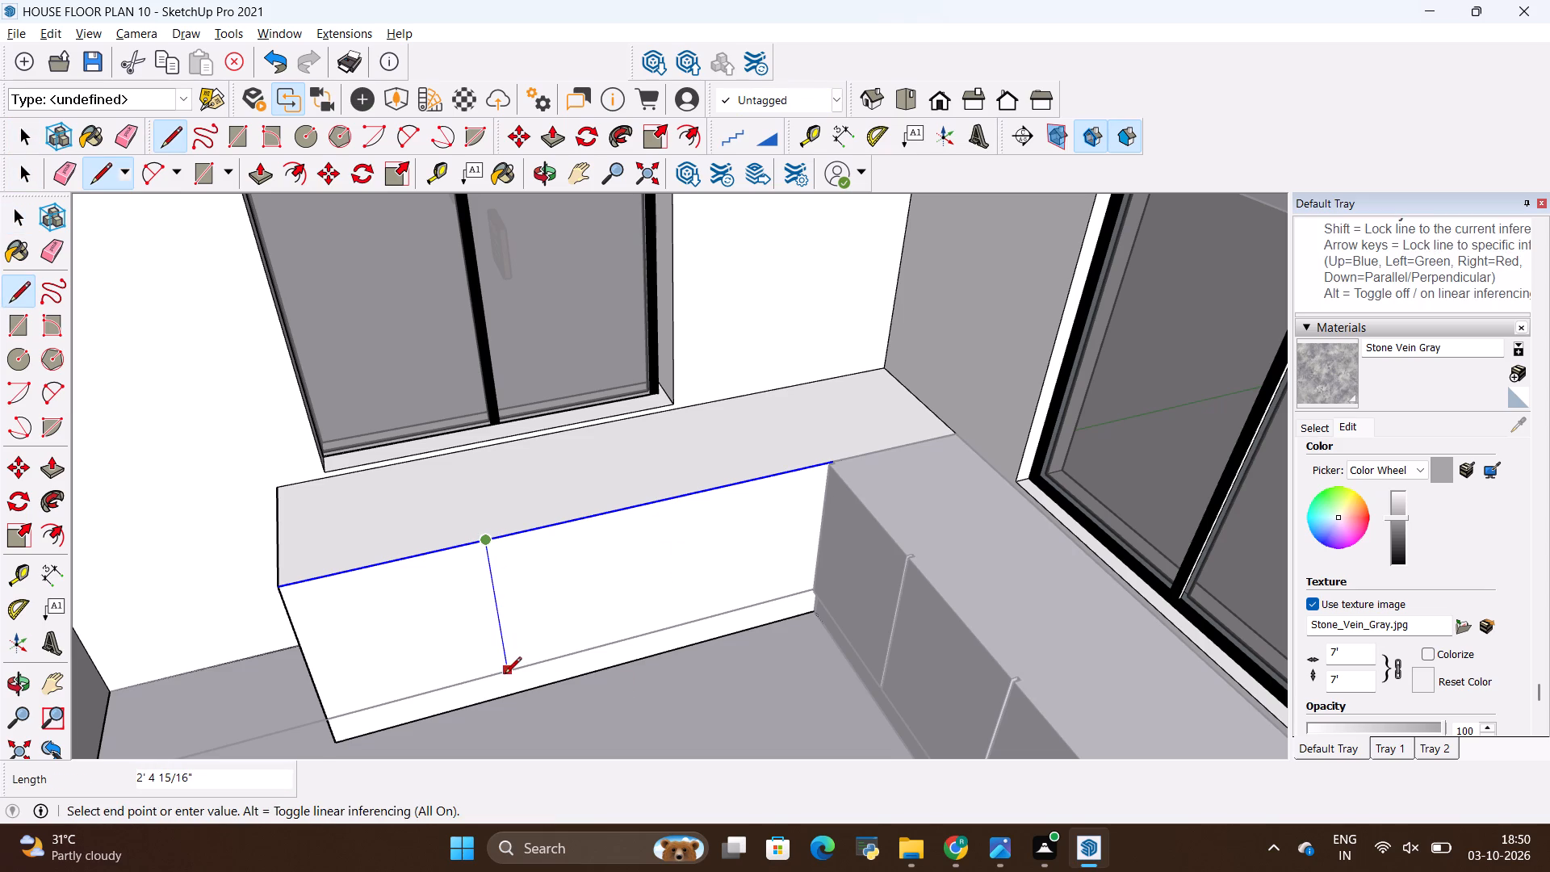
click(505, 675)
key(Escape)
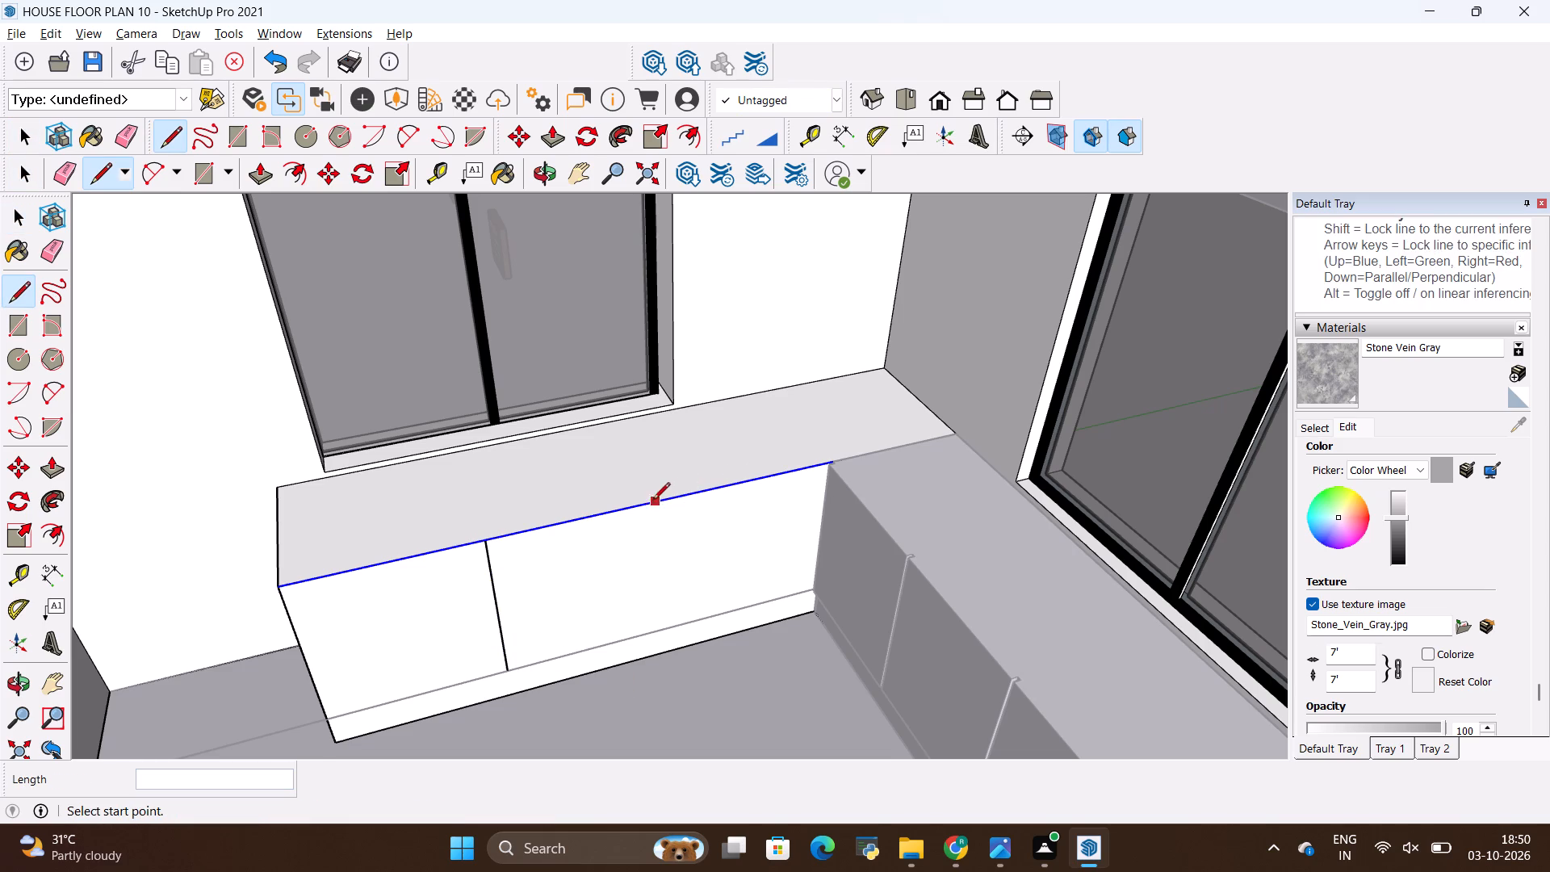
key(l)
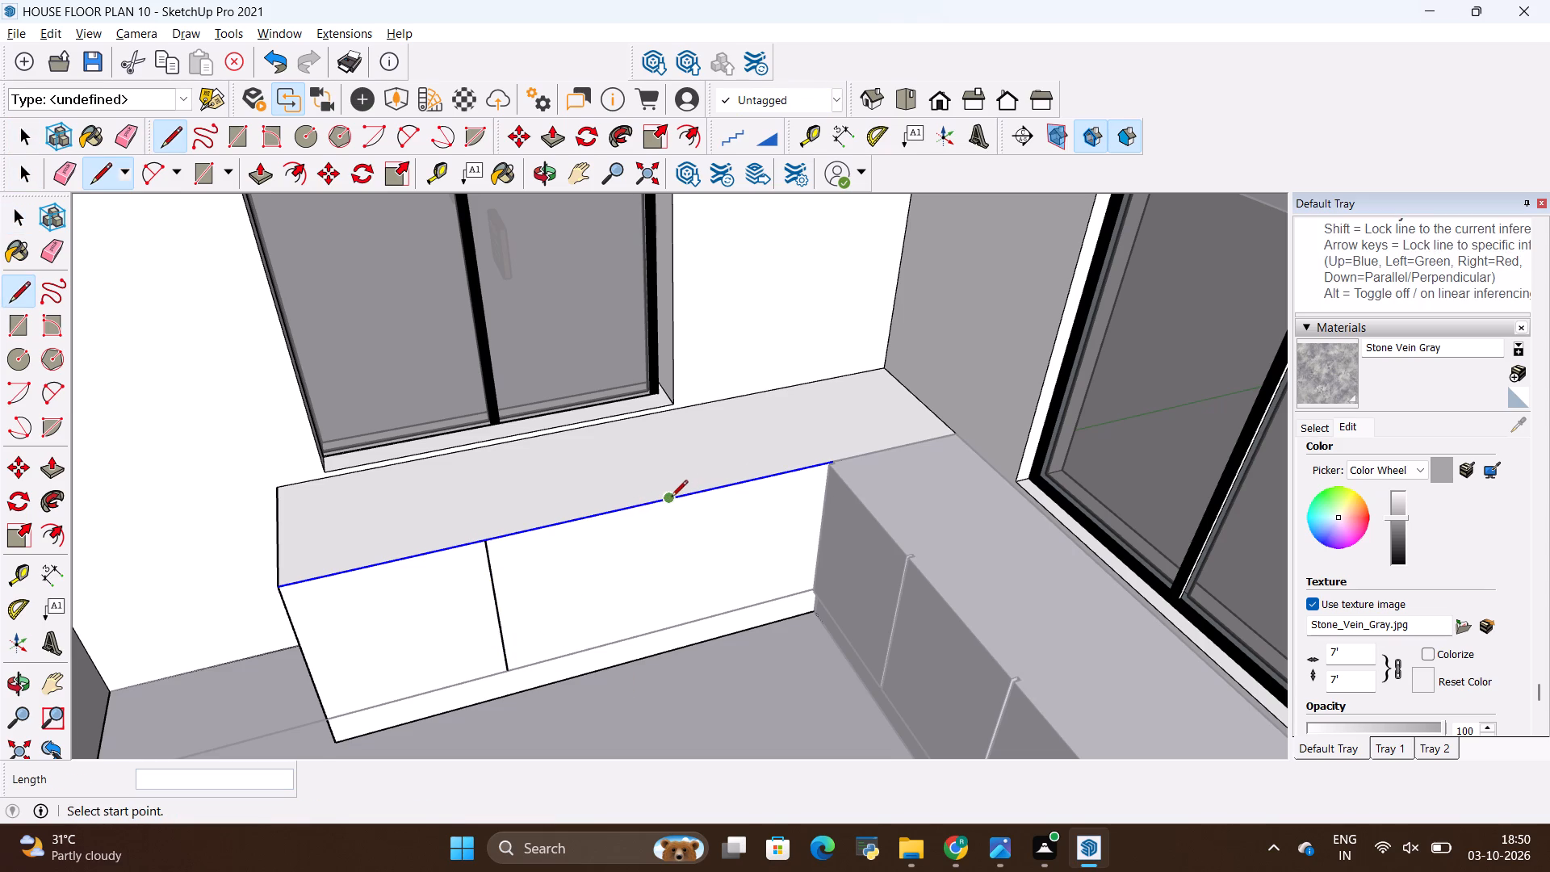
click(668, 498)
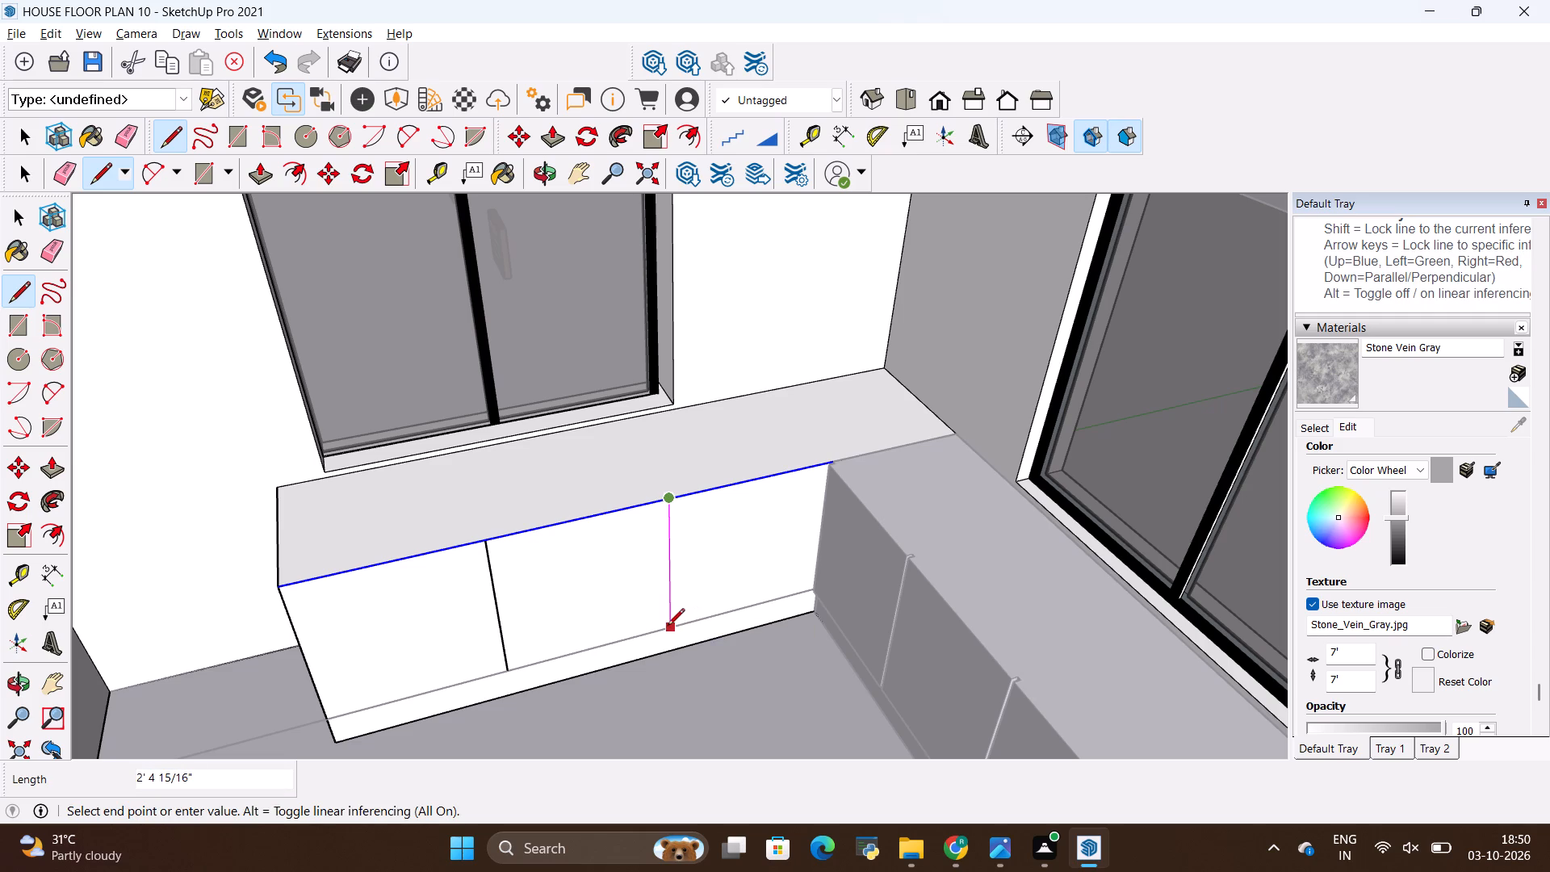
click(668, 627)
key(Escape)
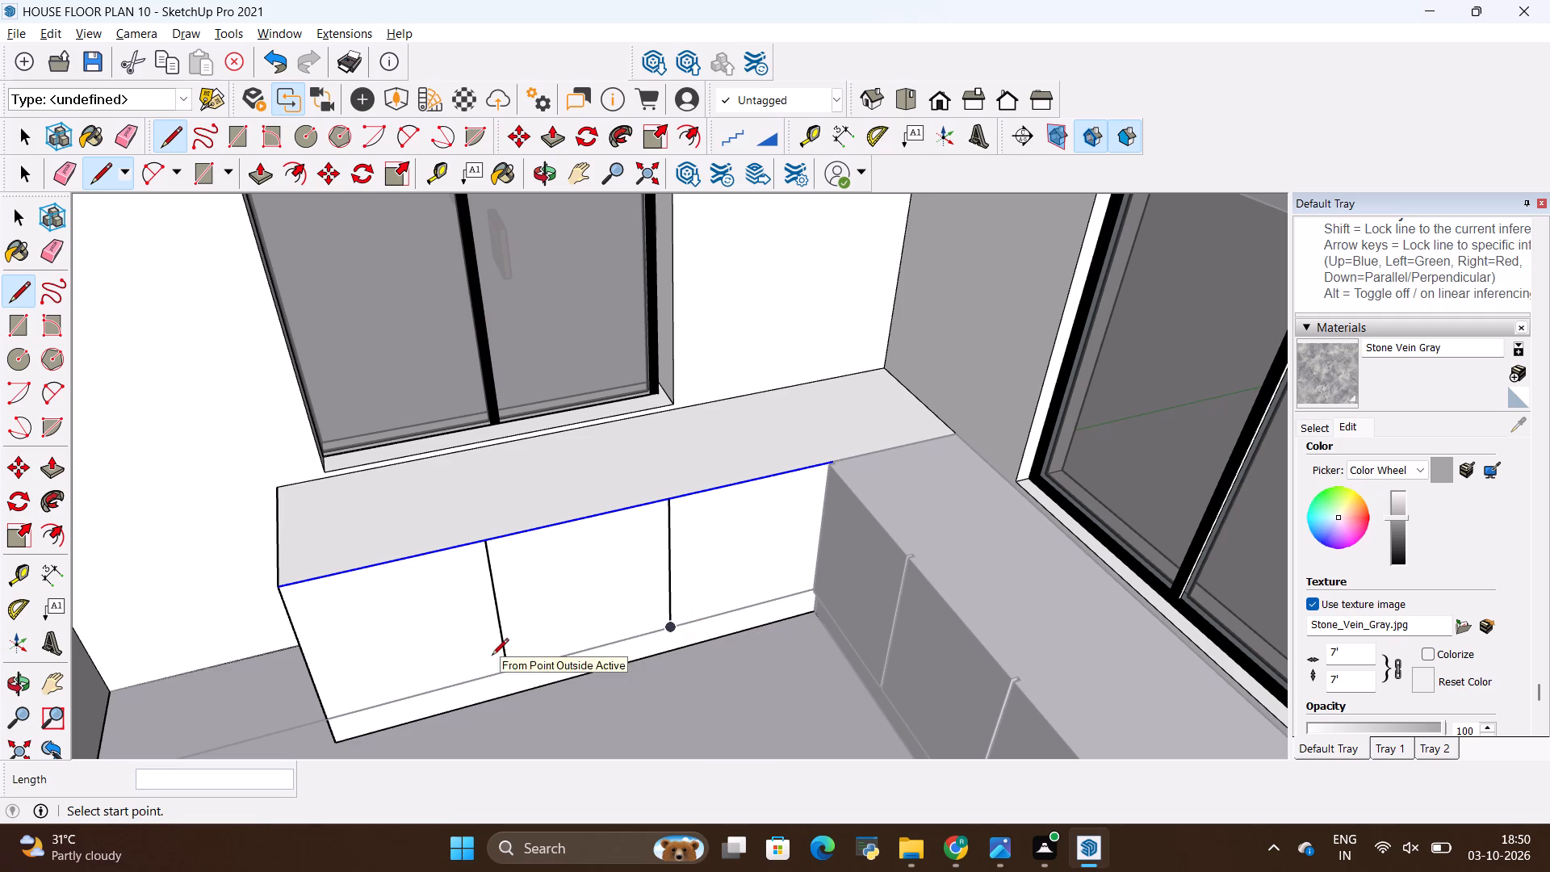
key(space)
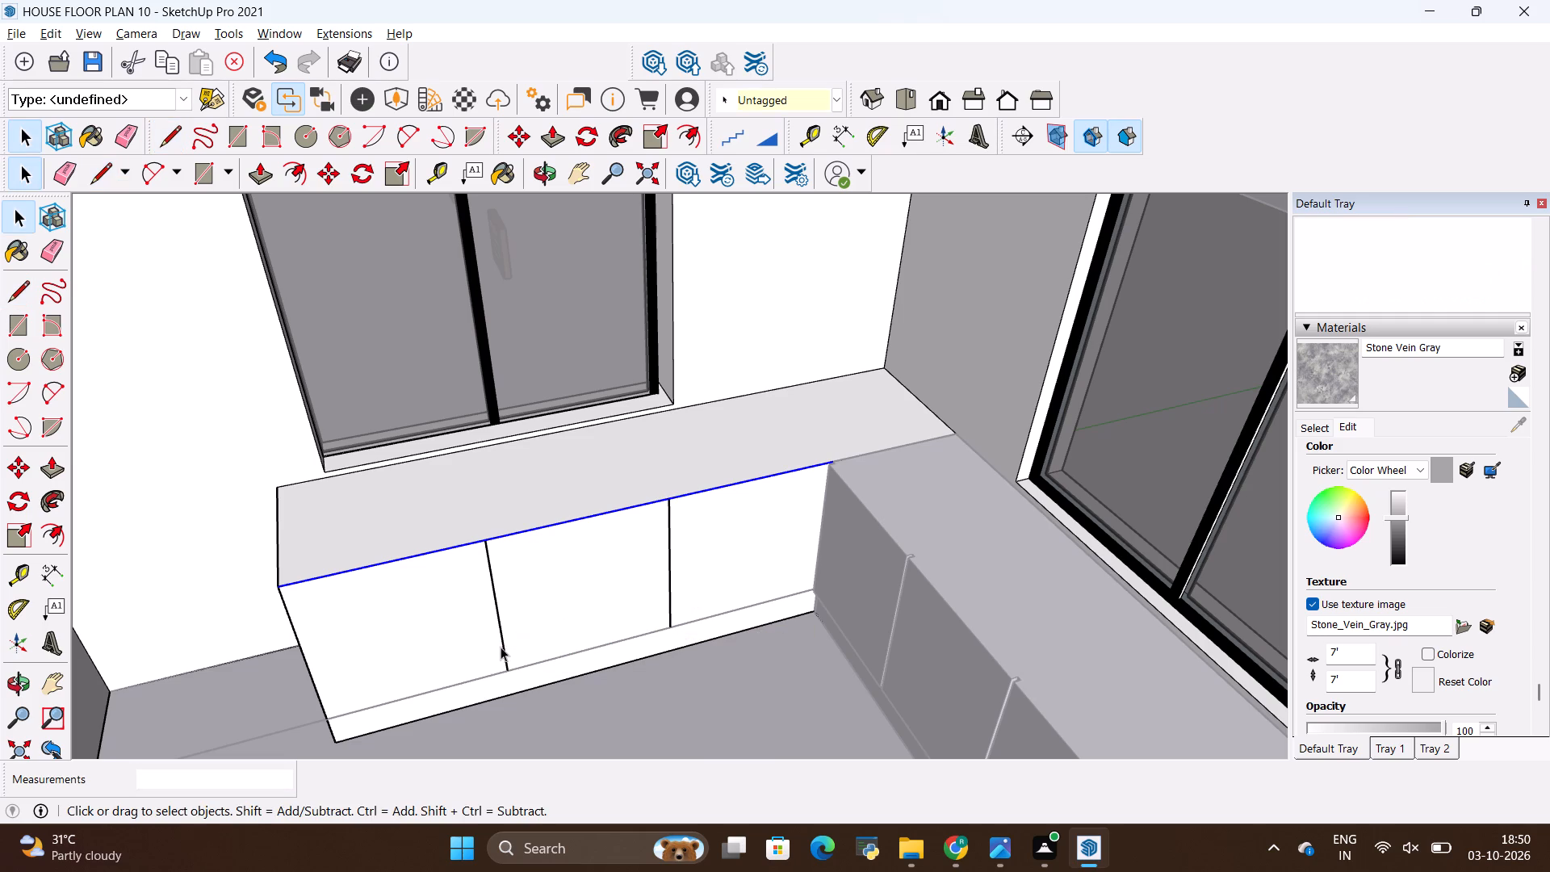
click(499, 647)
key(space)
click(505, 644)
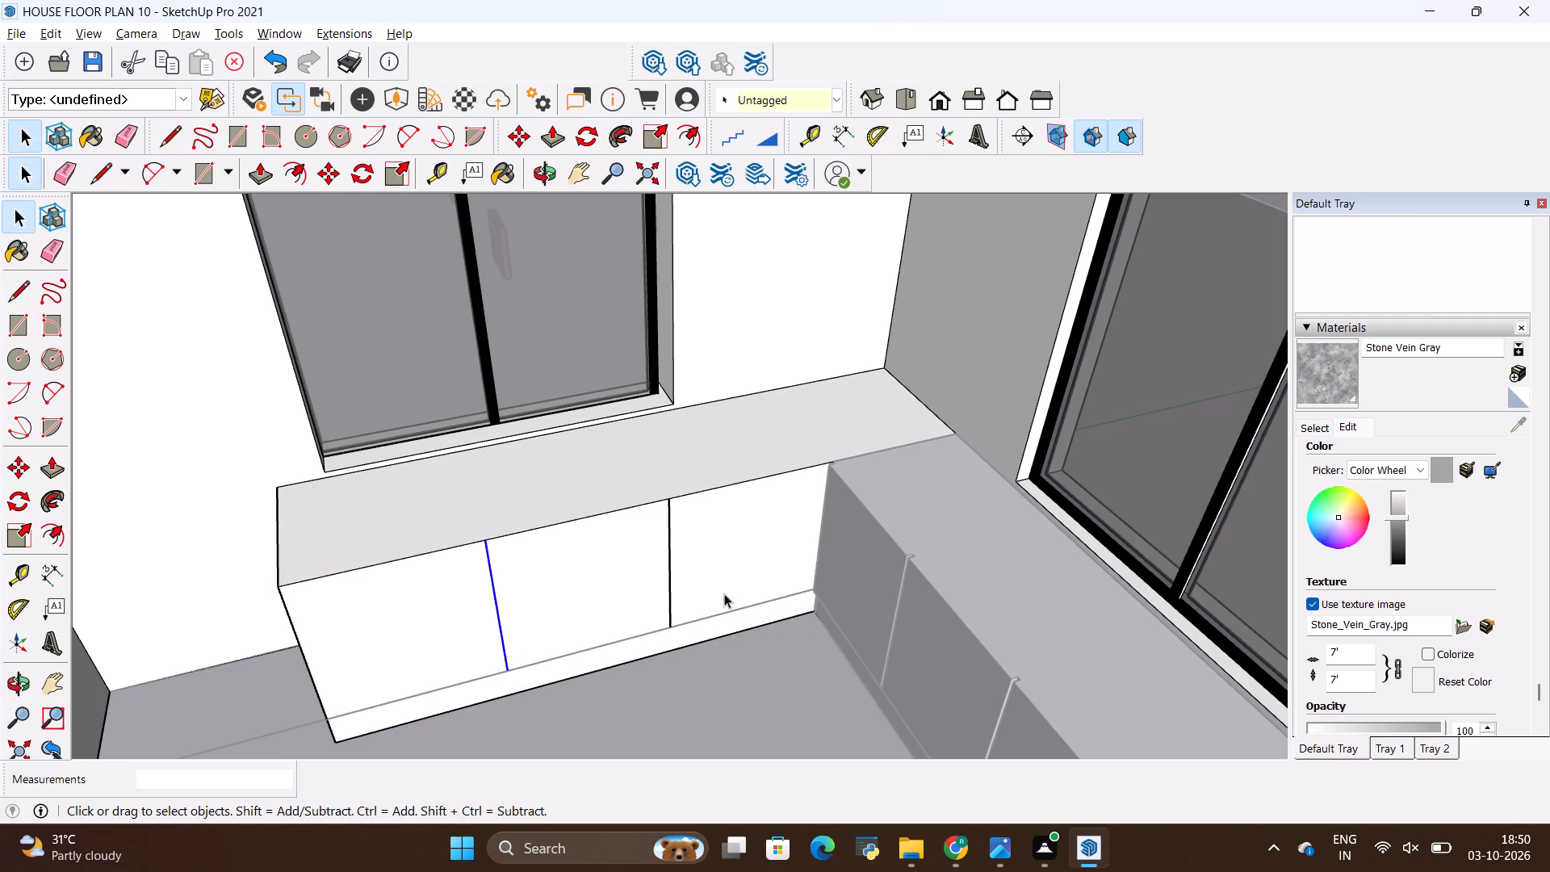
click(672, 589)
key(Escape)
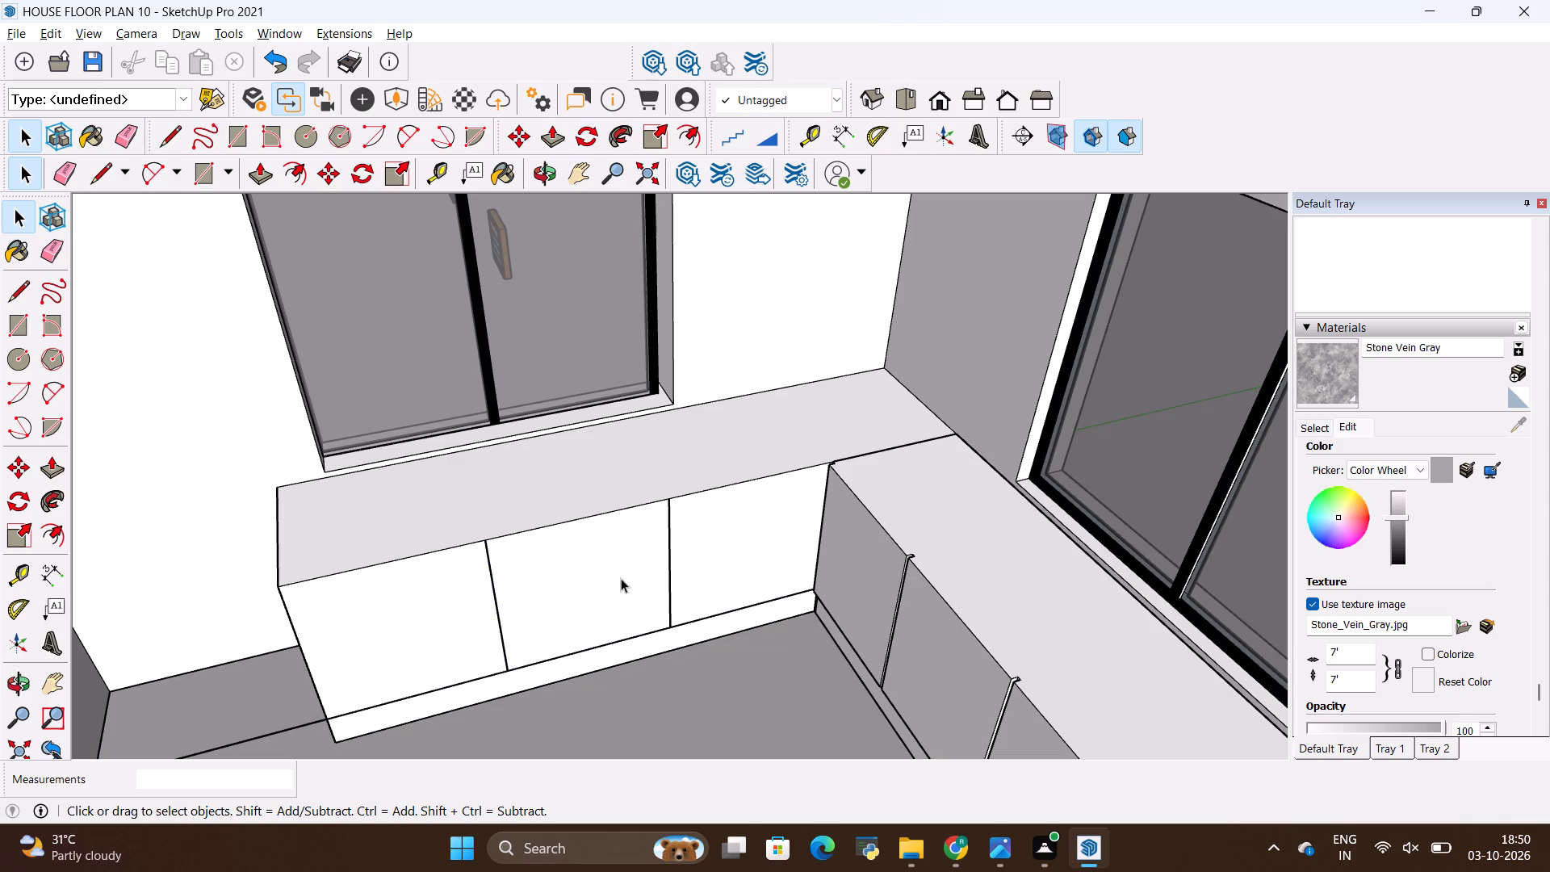
Copy the counter's front face with its two vertical divider lines 0.5" along the counter toward the inner corner.
click(500, 627)
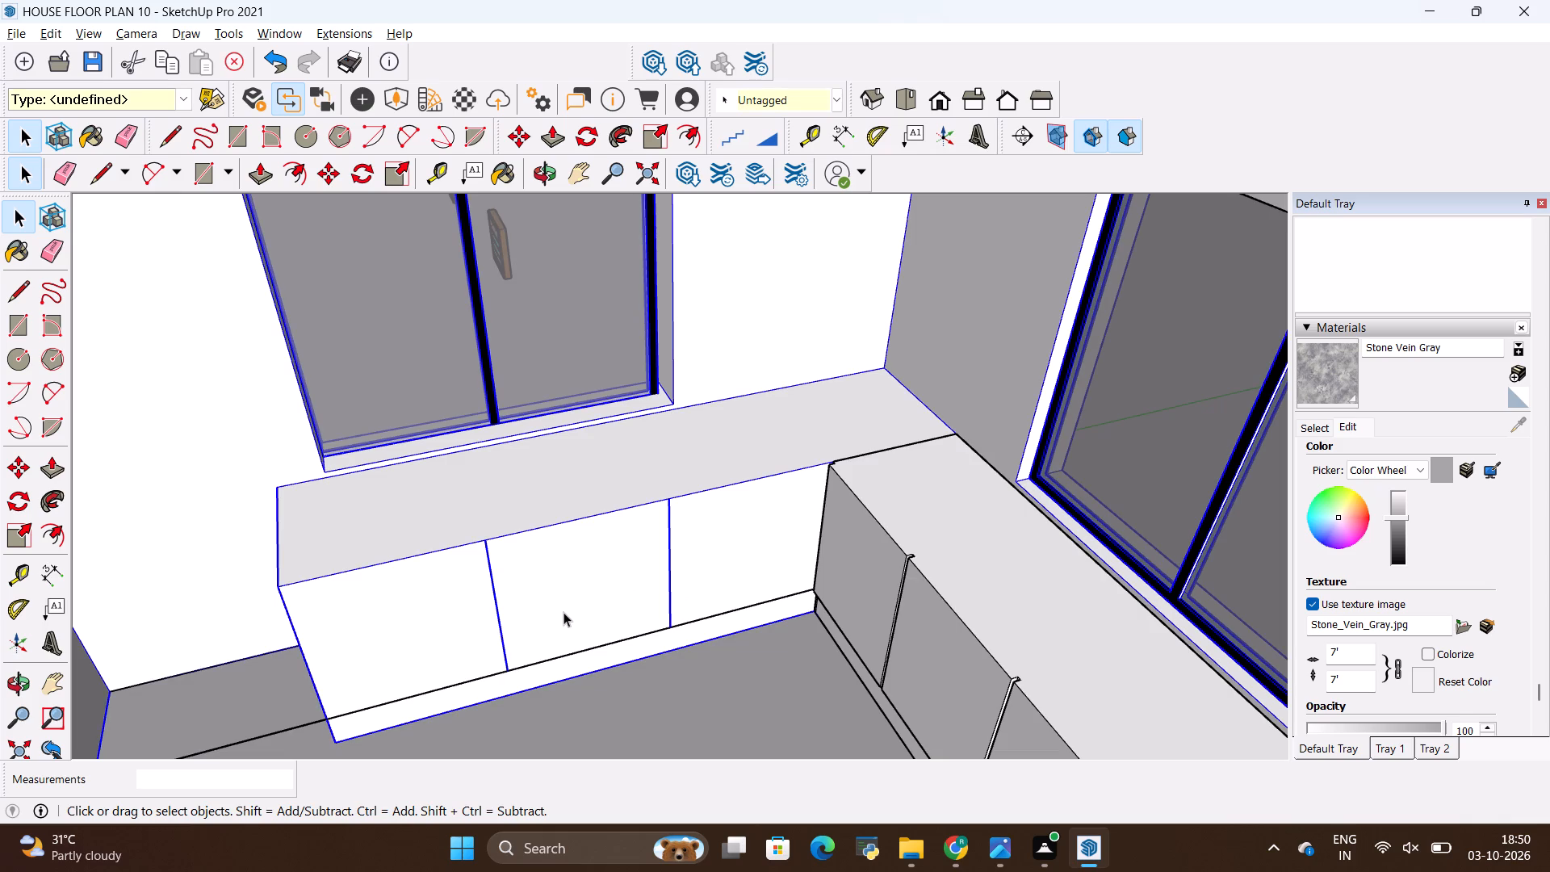
double_click(563, 610)
click(503, 627)
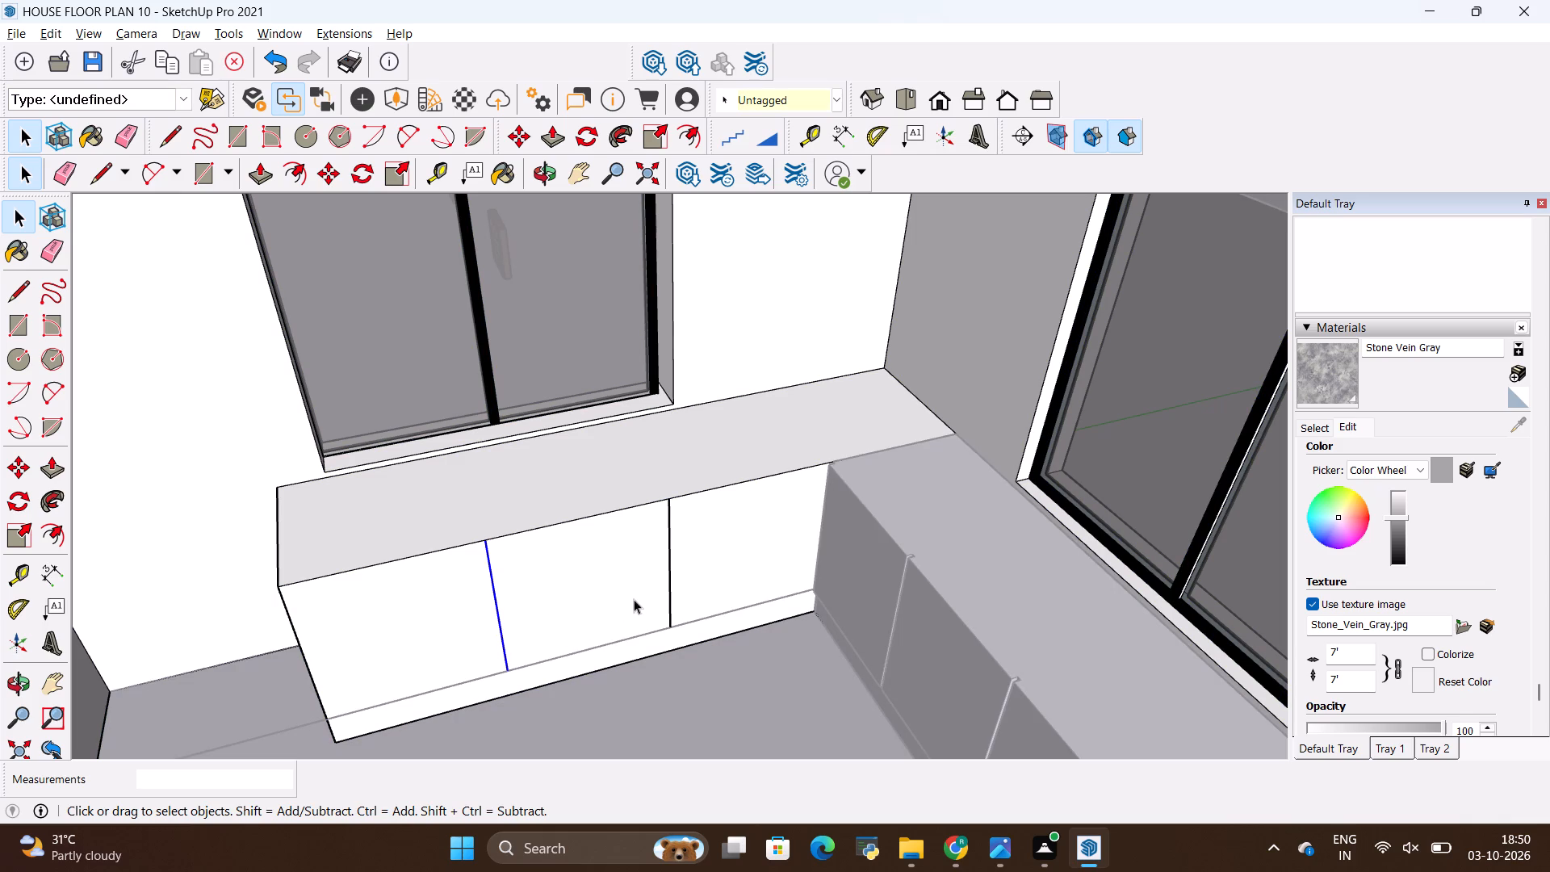
ctrl+click(673, 580)
ctrl+click(669, 585)
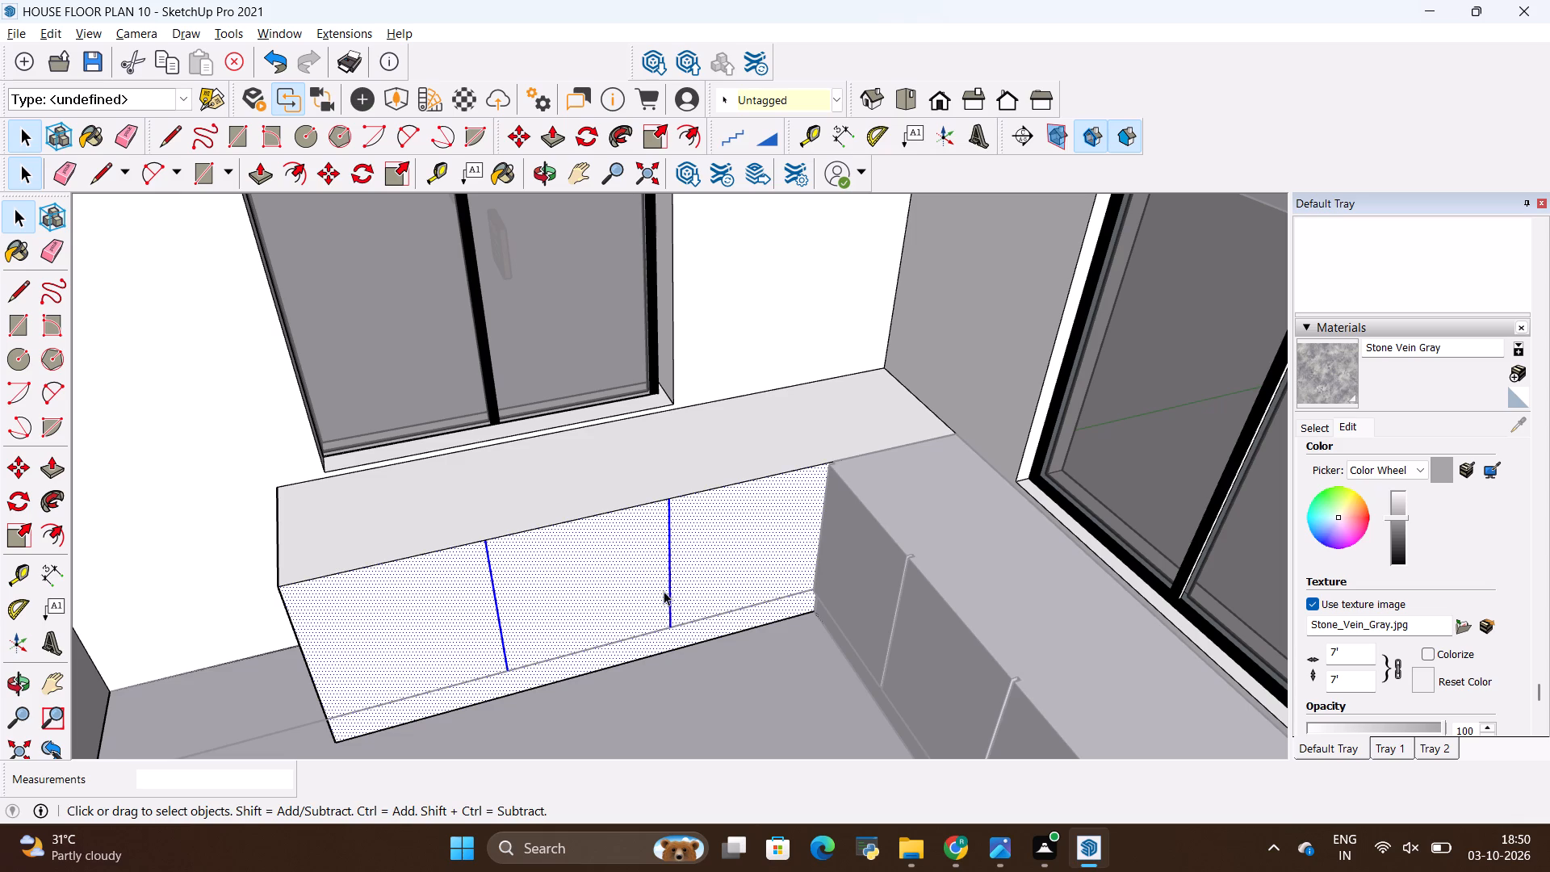
key(m)
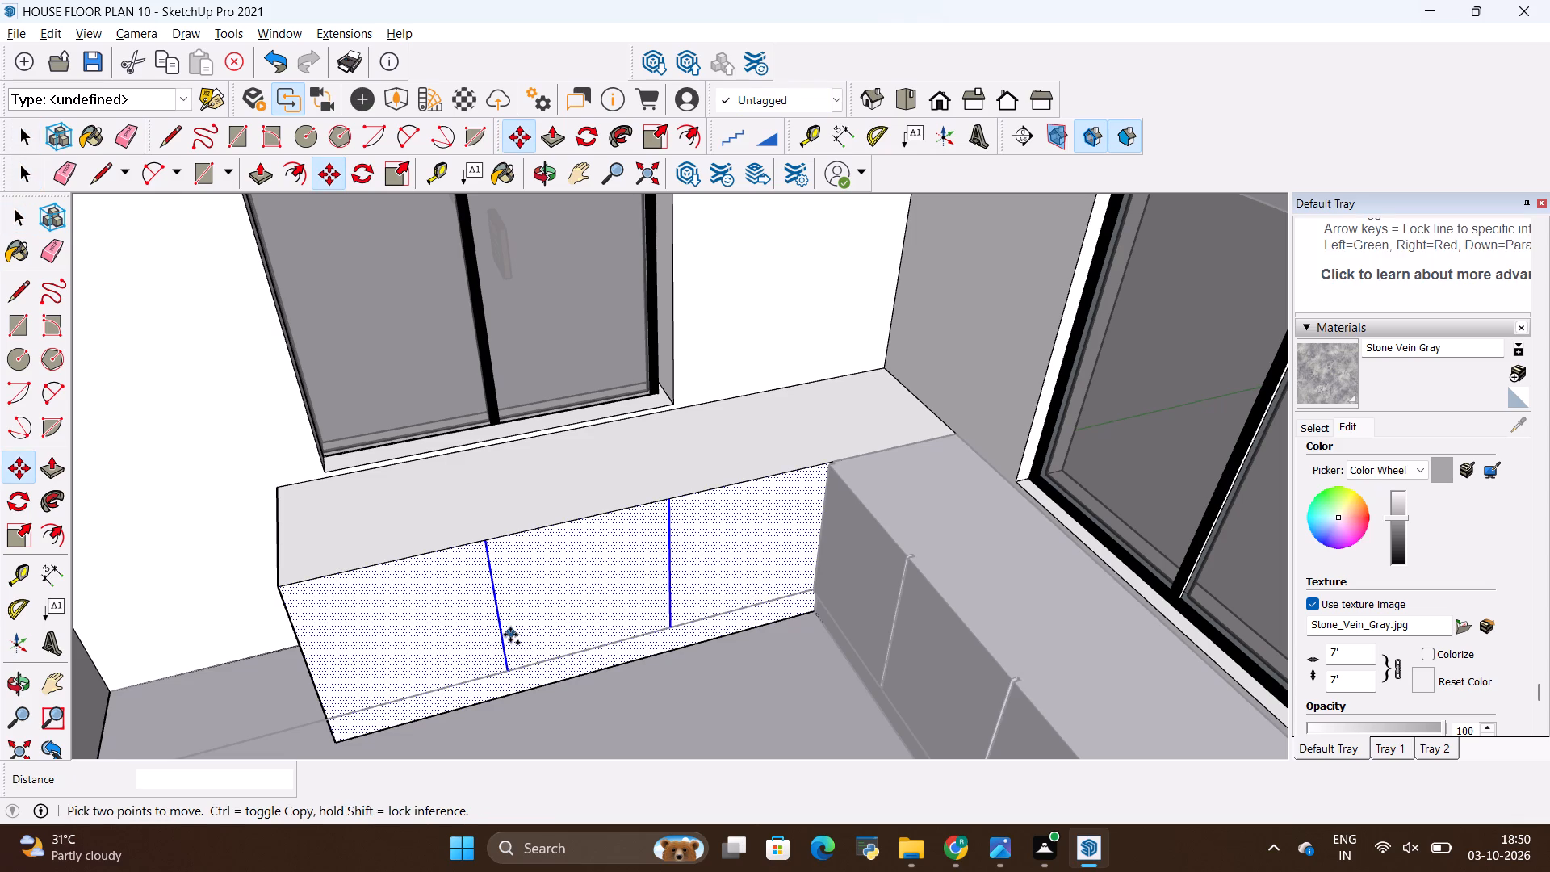
click(504, 639)
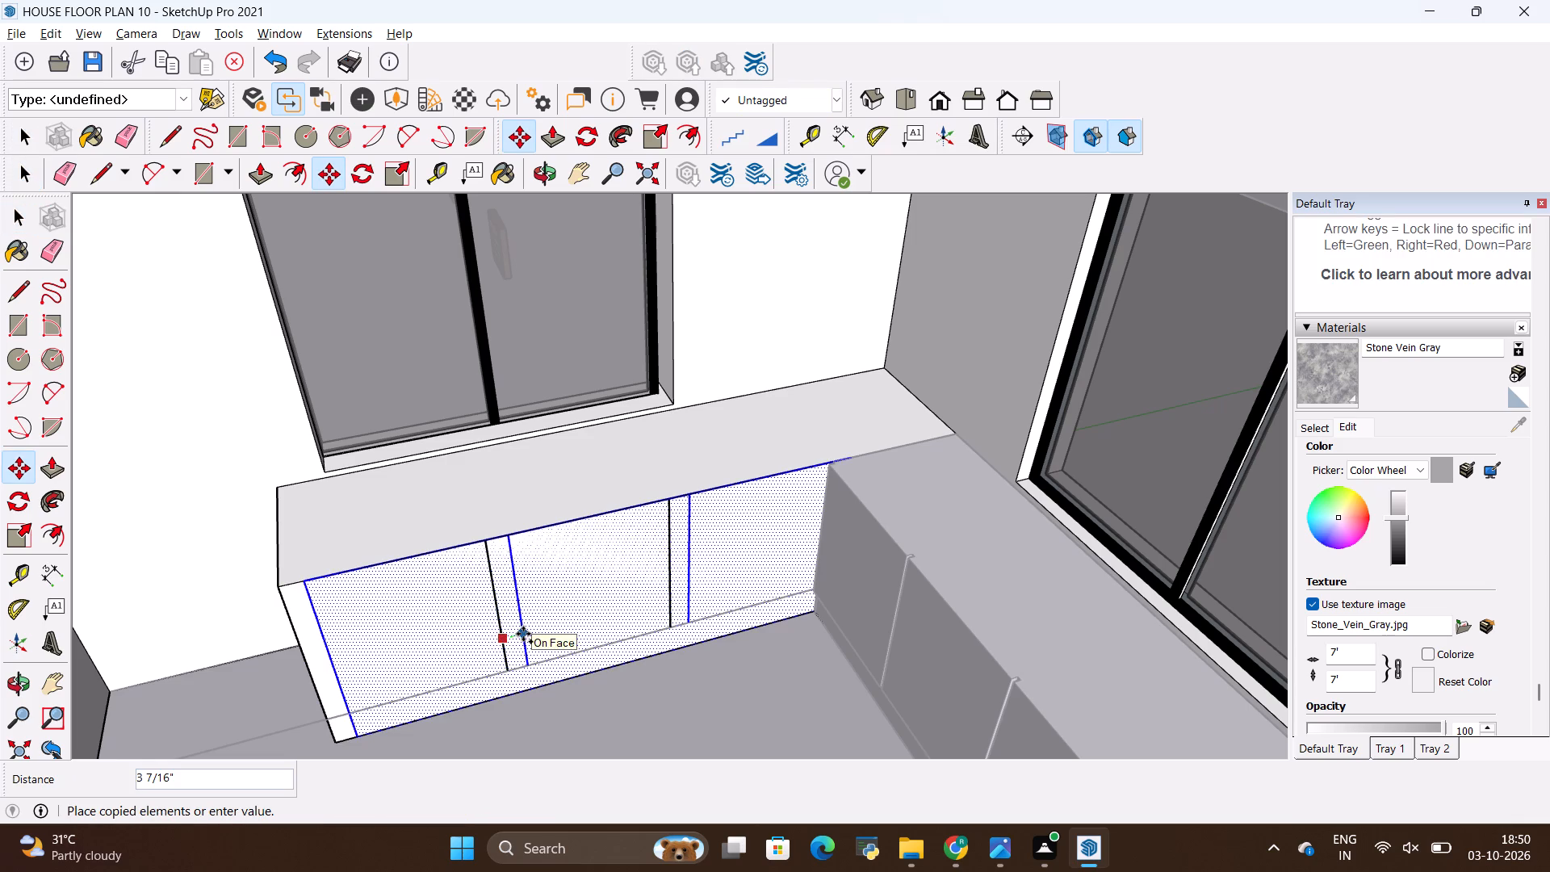
text(.5)
key(shift+quotedbl)
key(Return)
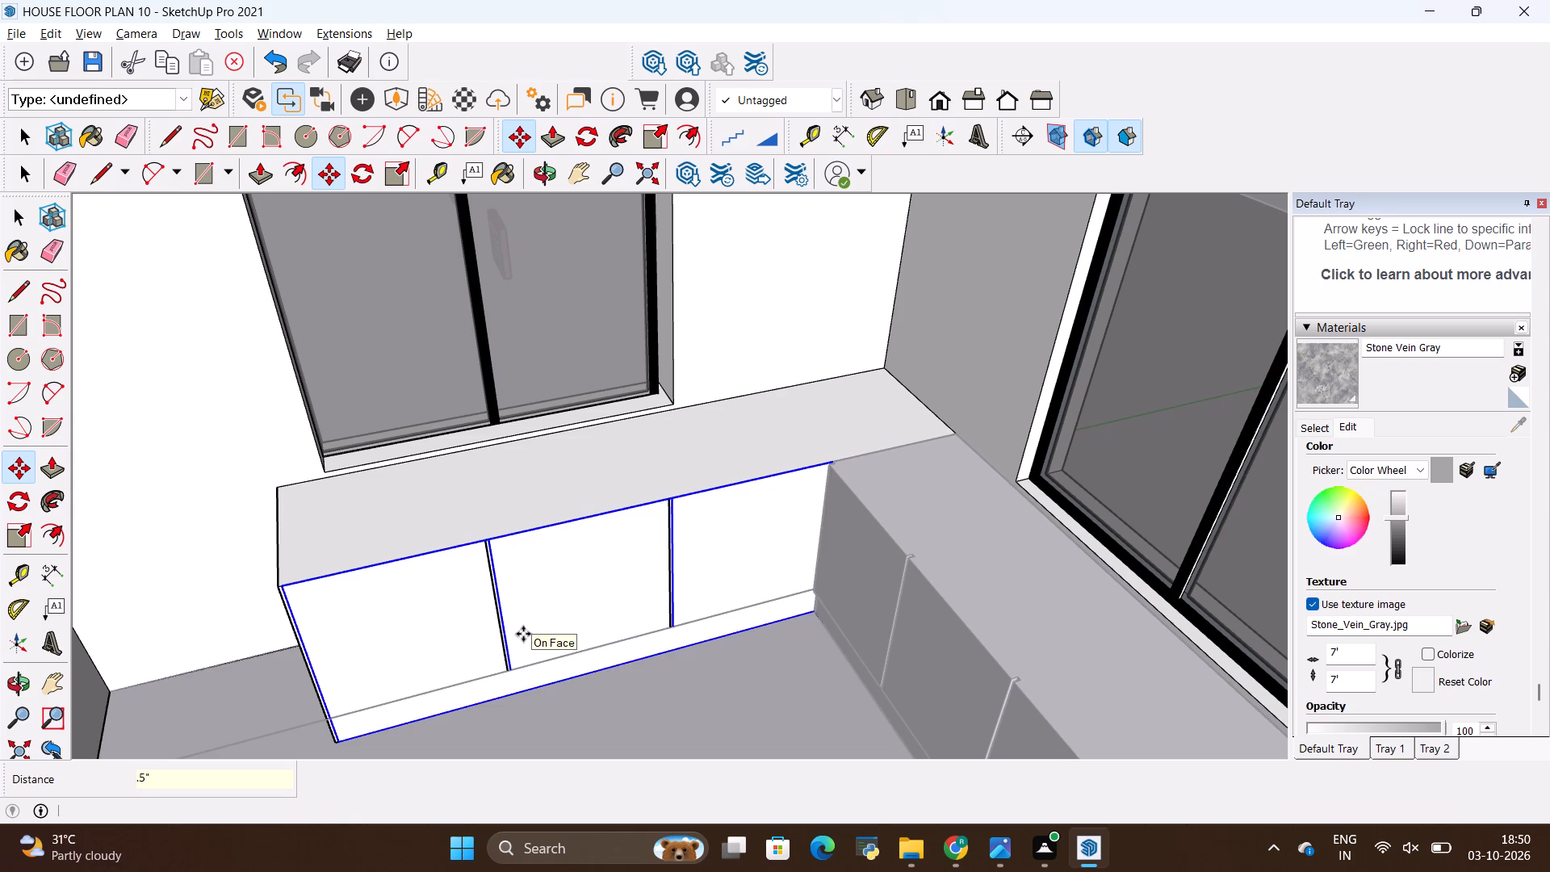
key(space)
click(210, 539)
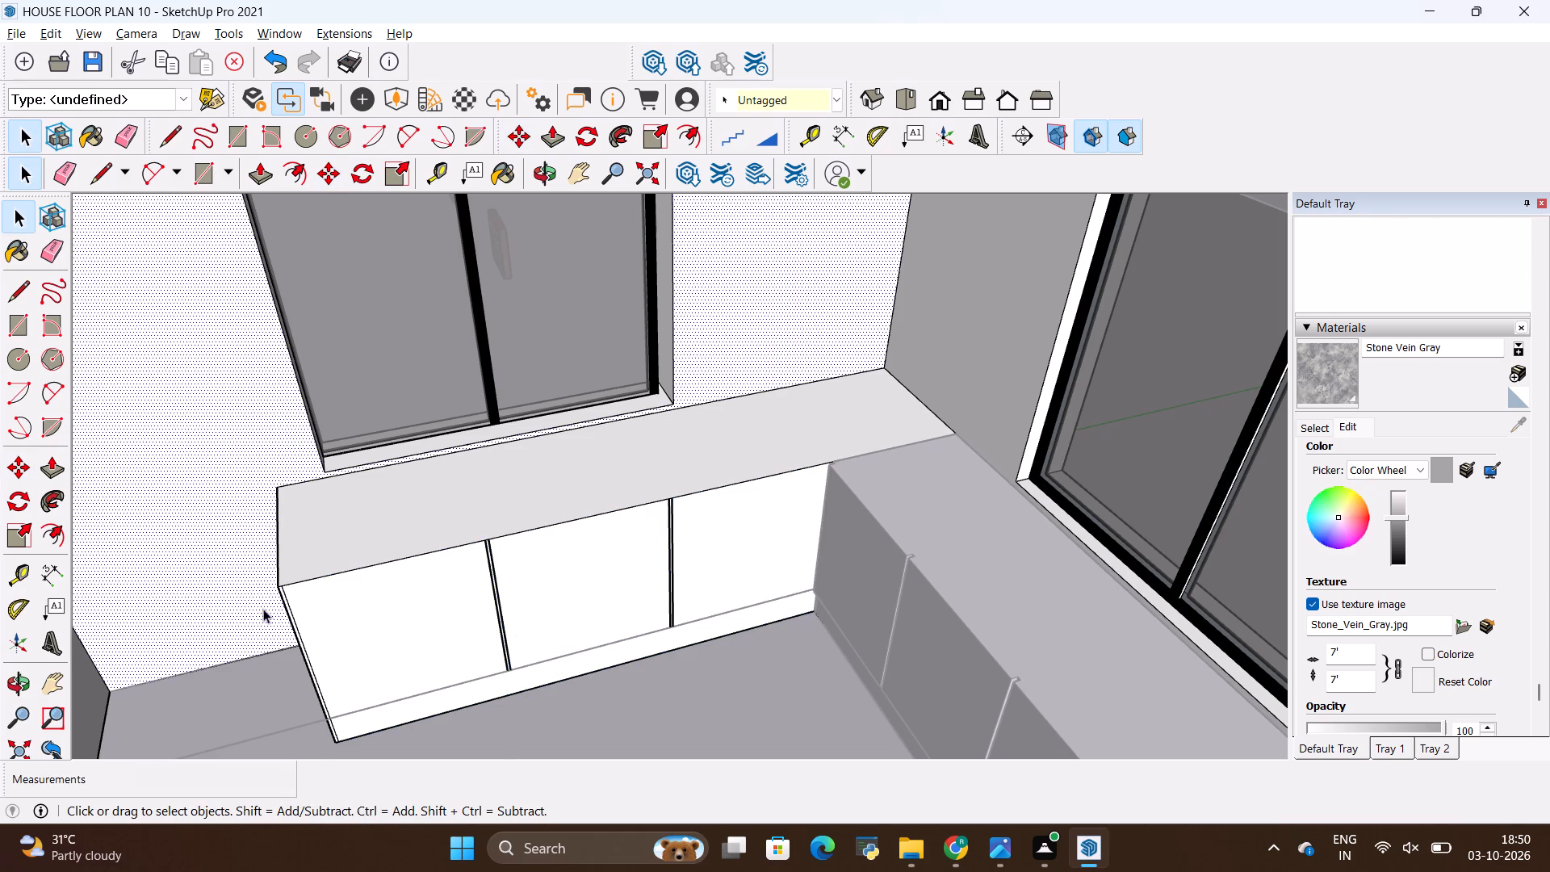
Draw a 2' 4 15/16" by 2' 4 1/2" rectangle above the toe-kick for the door at the counter's free end.
scroll(264, 609, up, 9)
scroll(419, 472, down, 5)
click(517, 567)
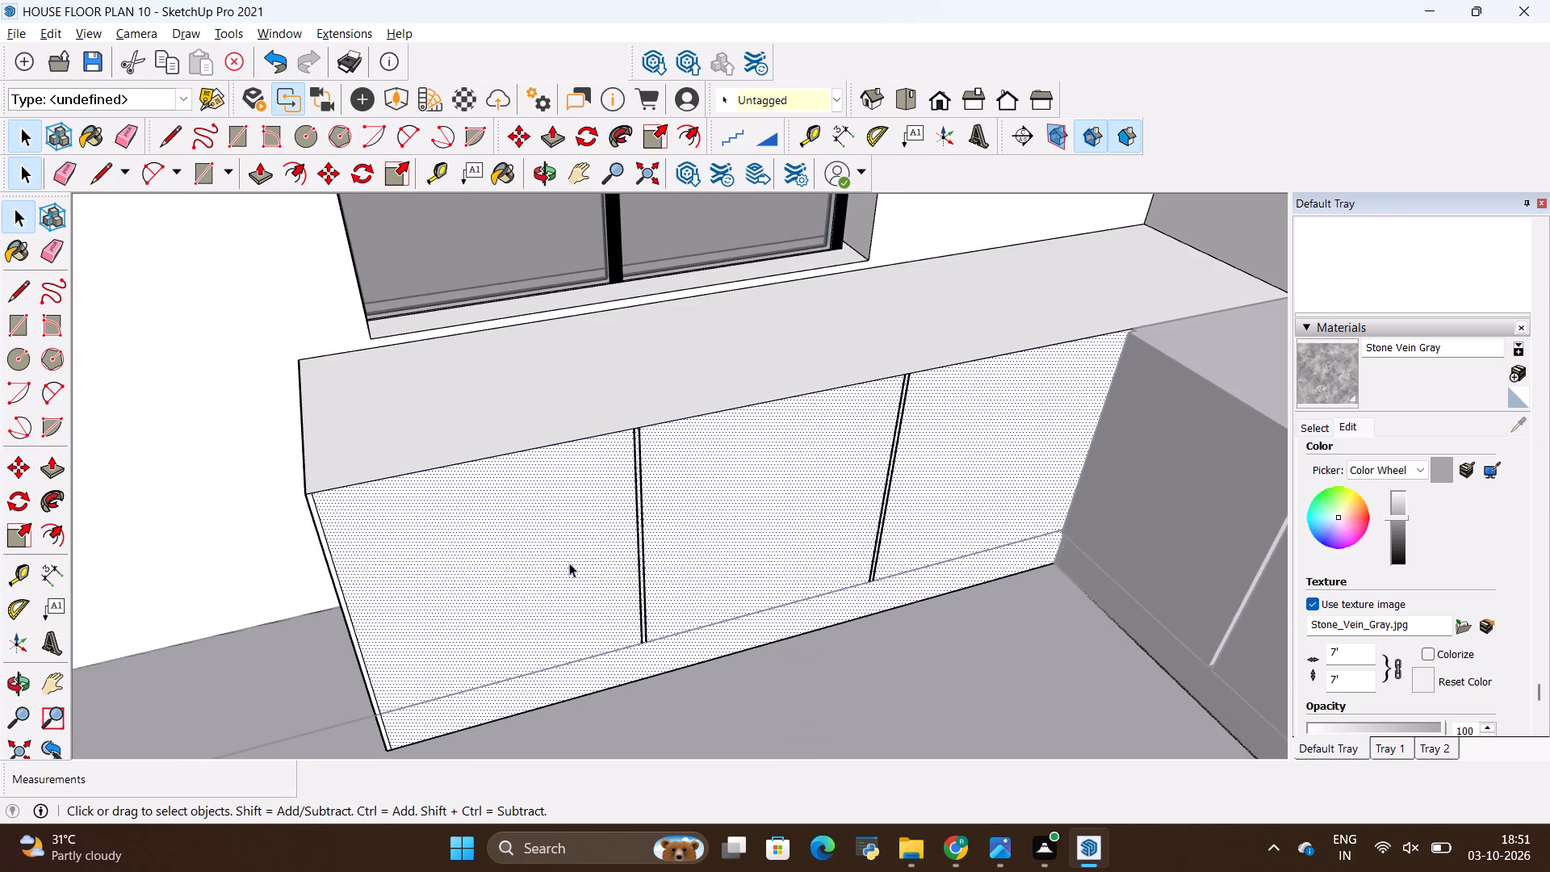
click(678, 554)
key(r)
scroll(502, 677, up, 2)
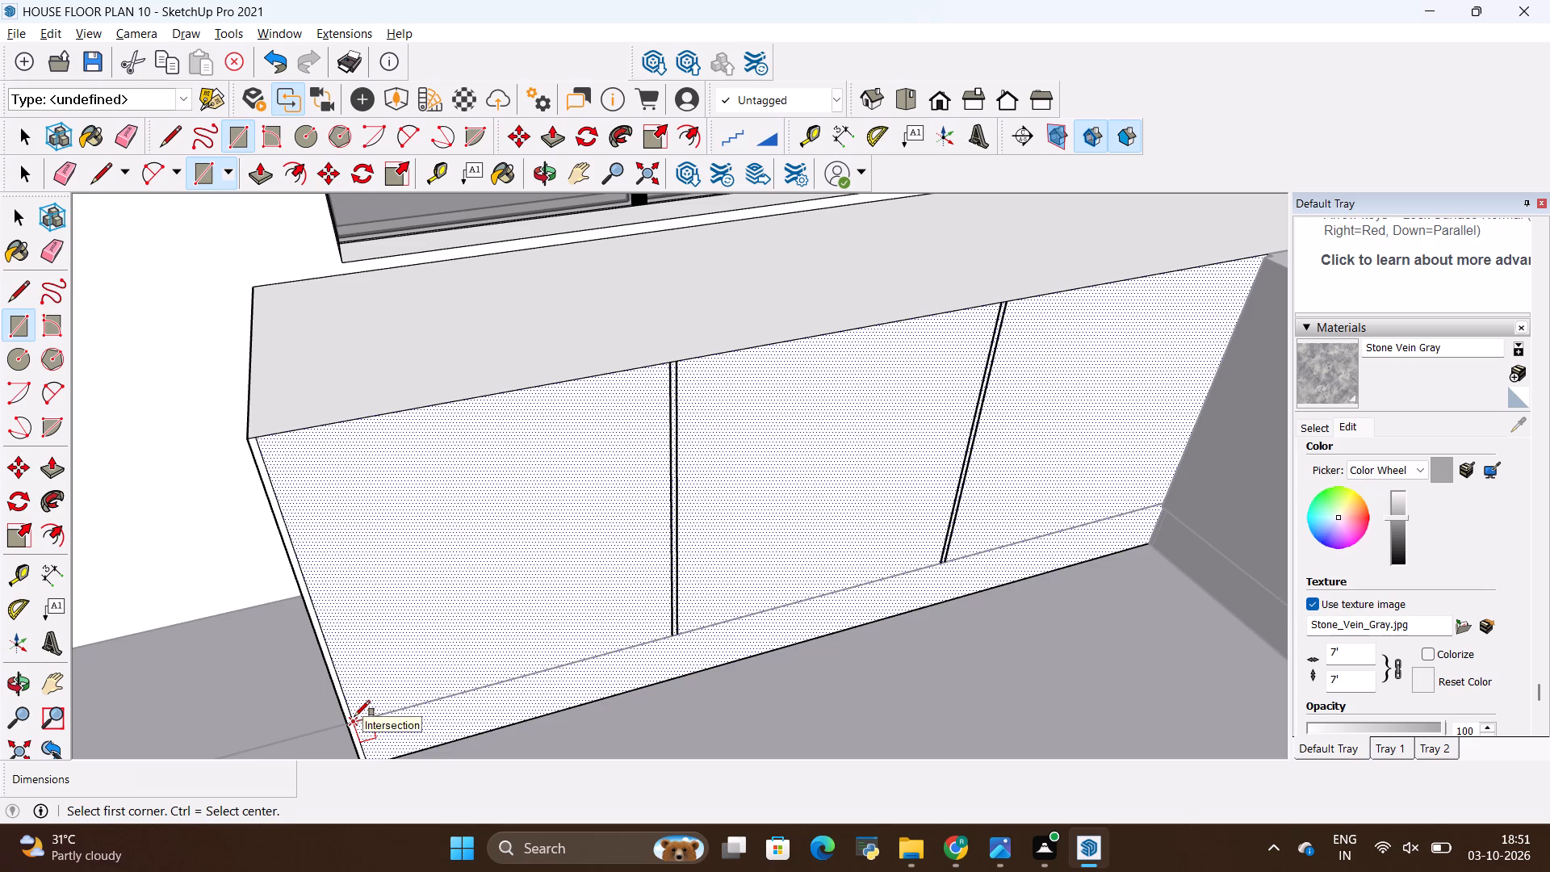
click(354, 716)
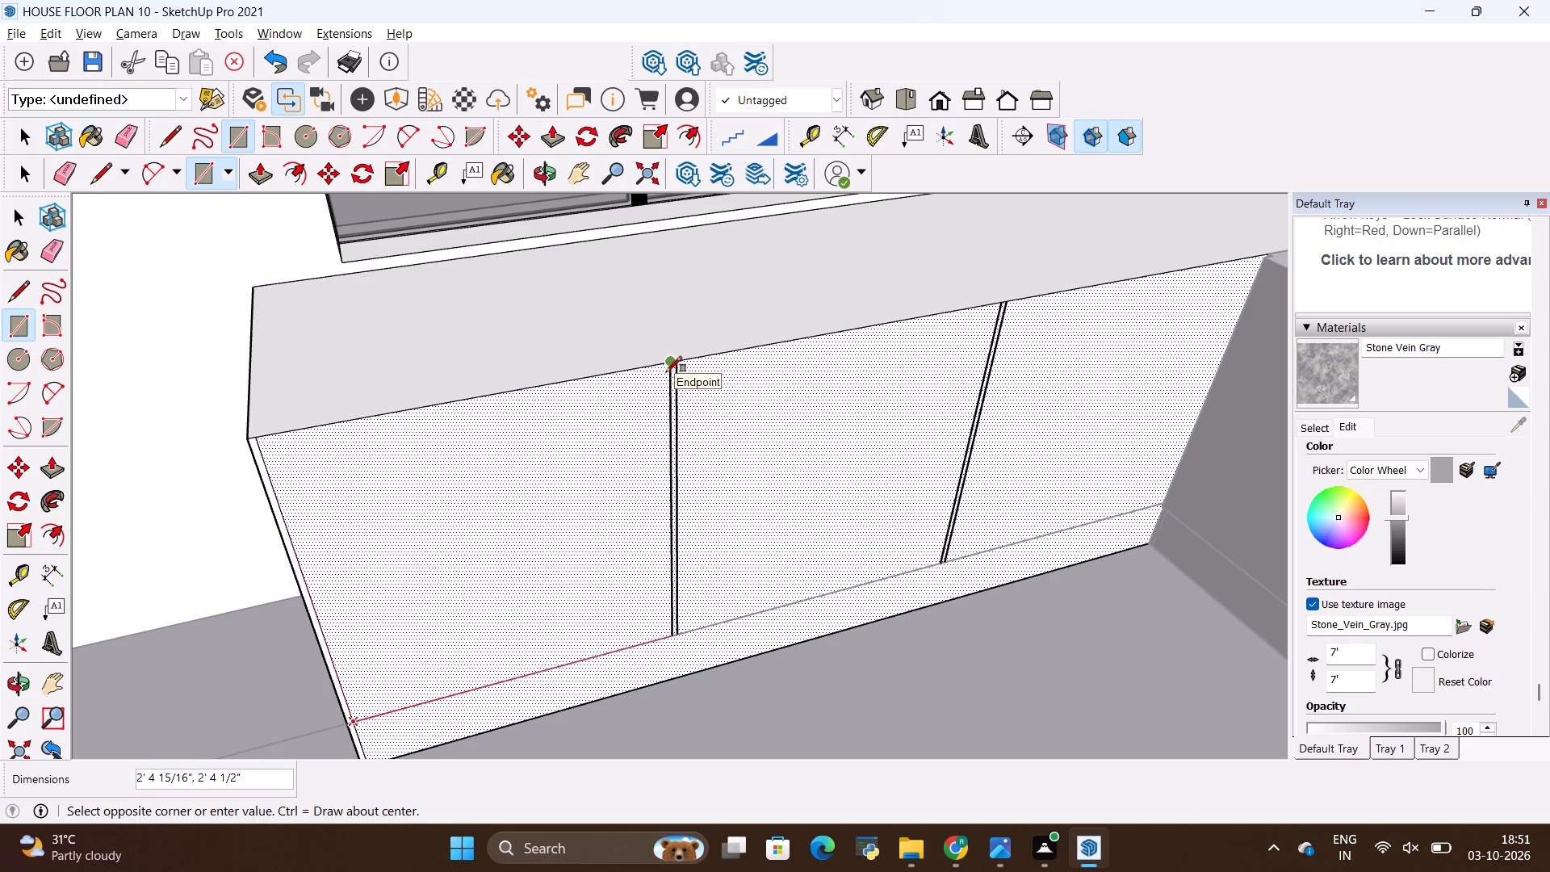
click(666, 371)
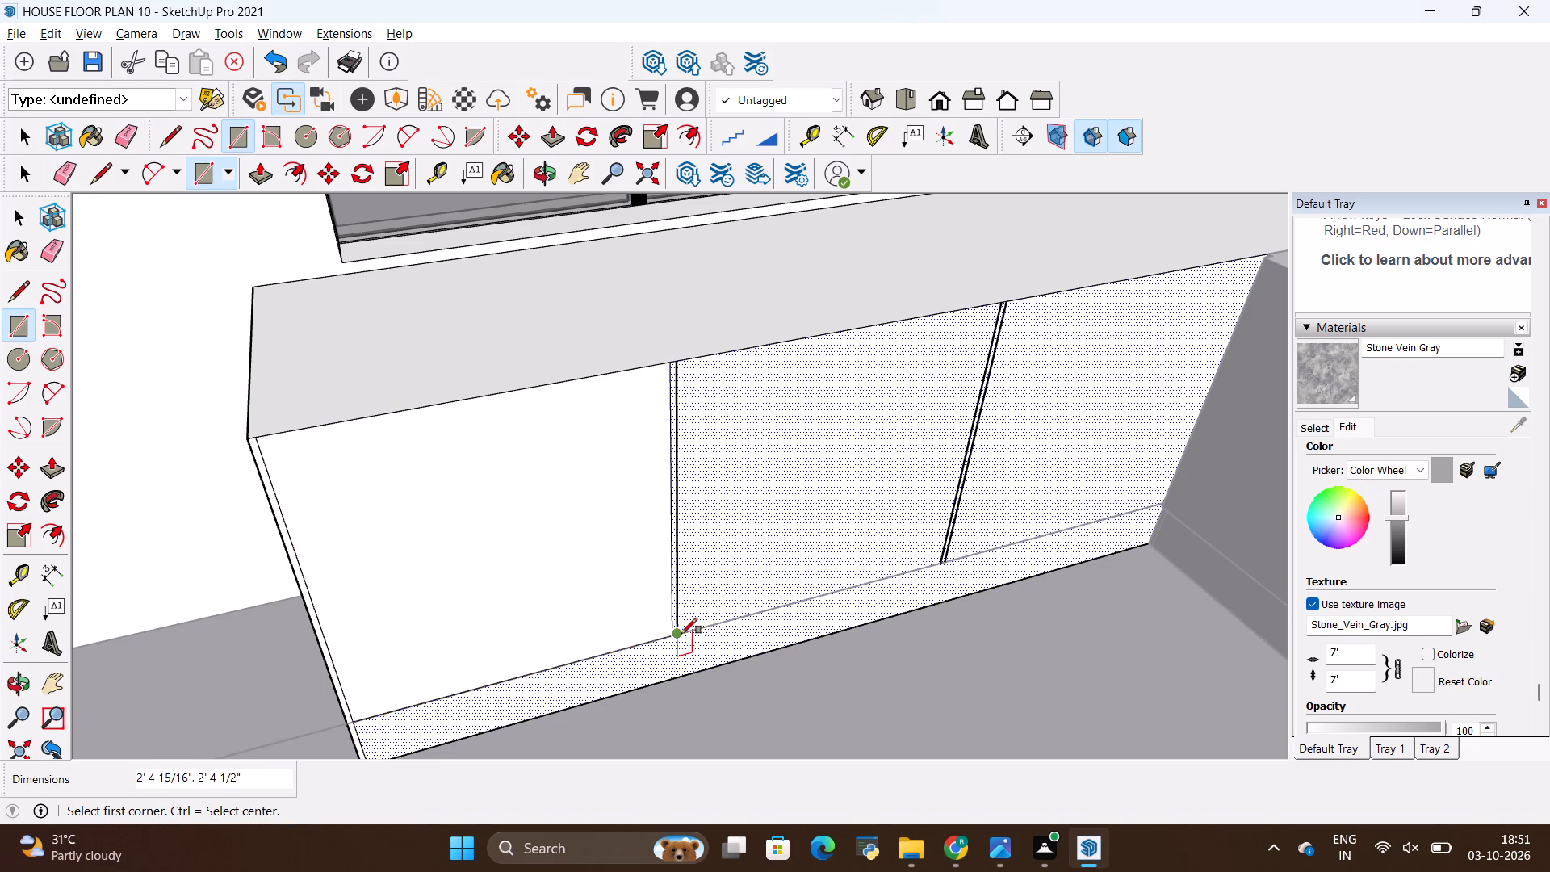
Draw a 2' 4 15/16" by 2' 4 1/2" rectangle between the two divider gaps for the middle door.
scroll(681, 634, up, 9)
click(680, 635)
scroll(678, 633, down, 7)
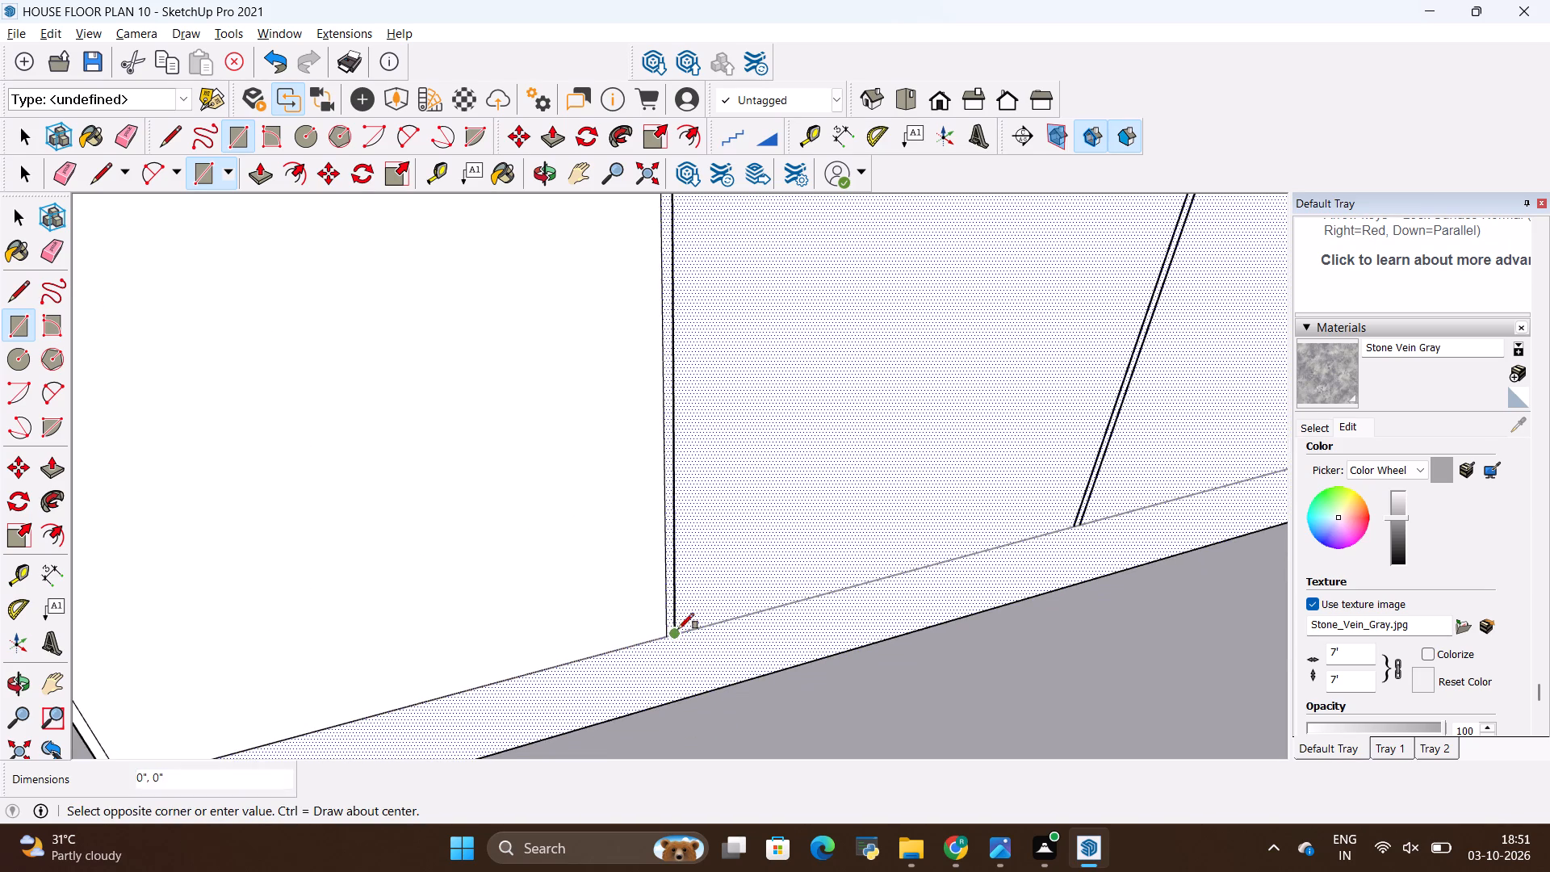
scroll(678, 629, down, 3)
scroll(1003, 307, up, 7)
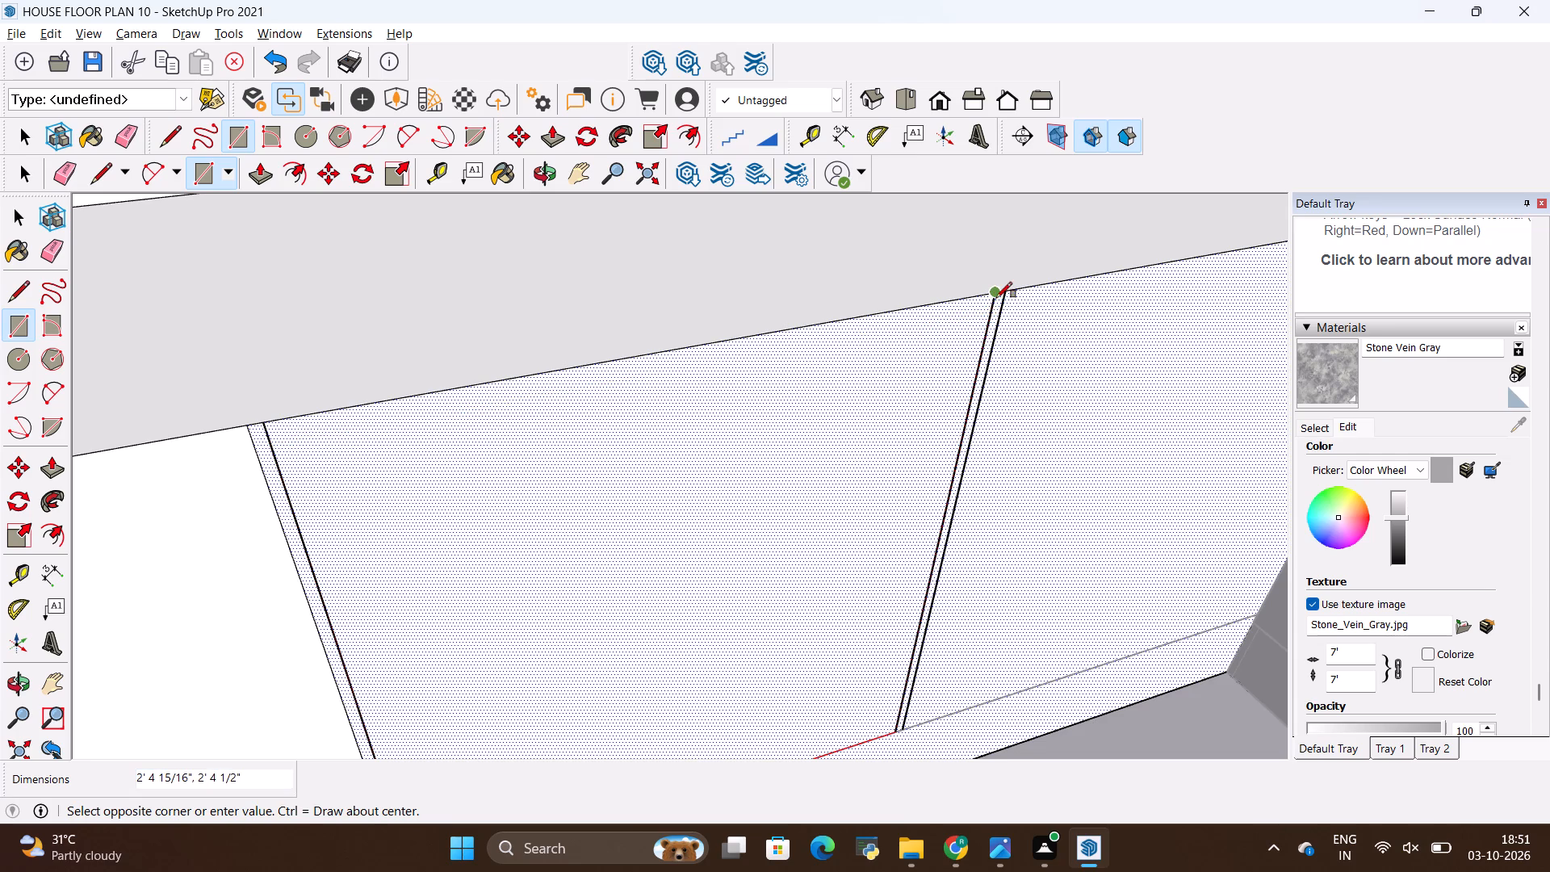
click(995, 298)
Draw a rectangle about 2' 4 15/16" by 2' 3 1/4" for the third door, leaving a narrow strip at the inner corner.
scroll(484, 363, down, 10)
scroll(717, 470, up, 8)
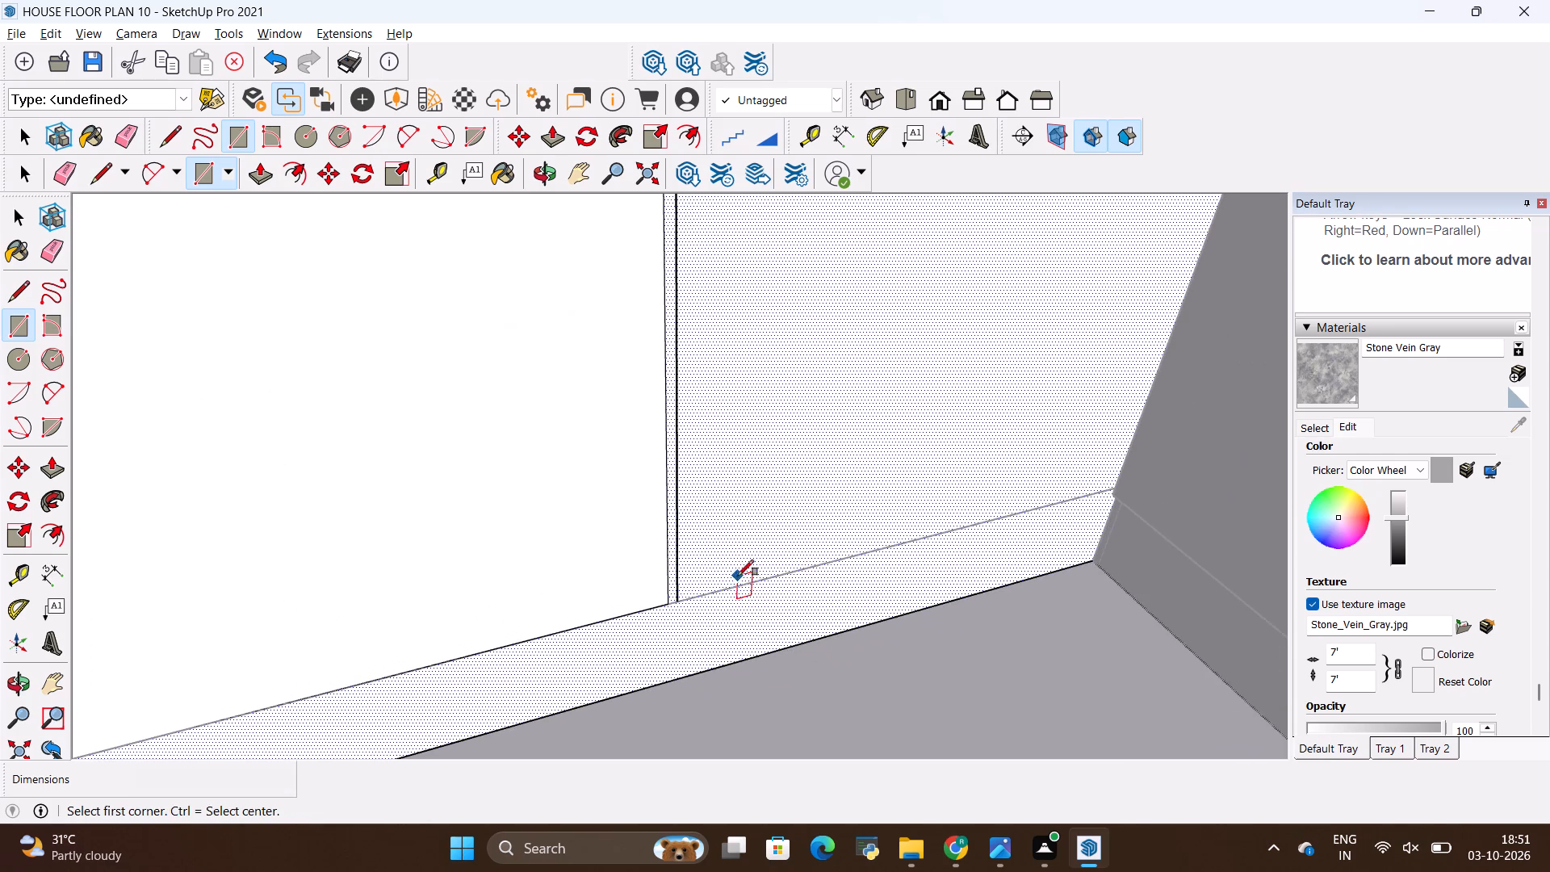
click(679, 601)
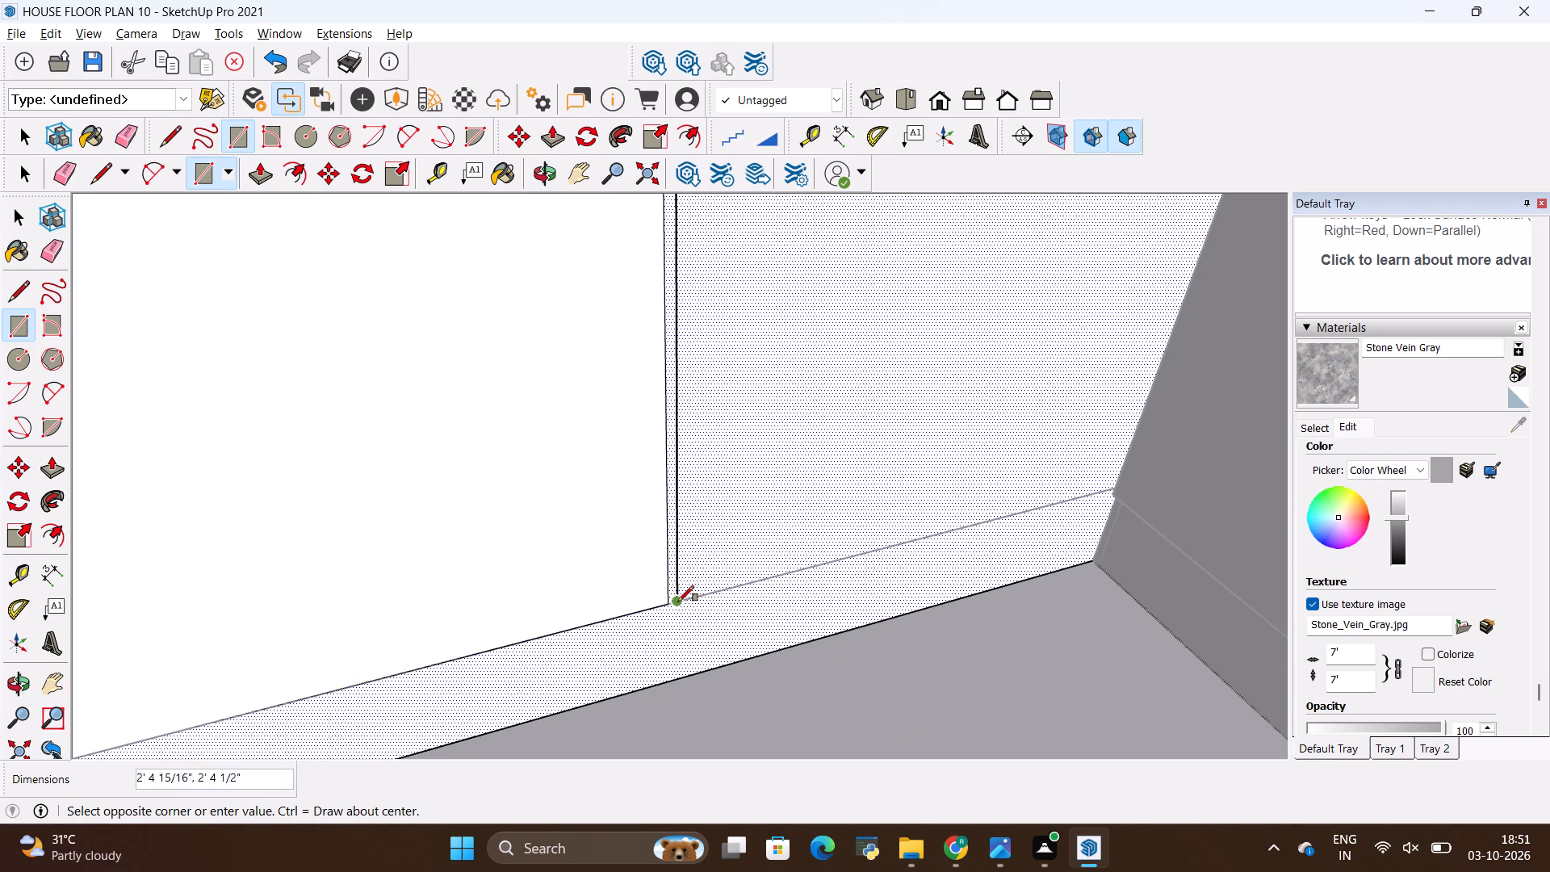
scroll(578, 620, down, 5)
scroll(626, 612, up, 14)
scroll(445, 664, down, 6)
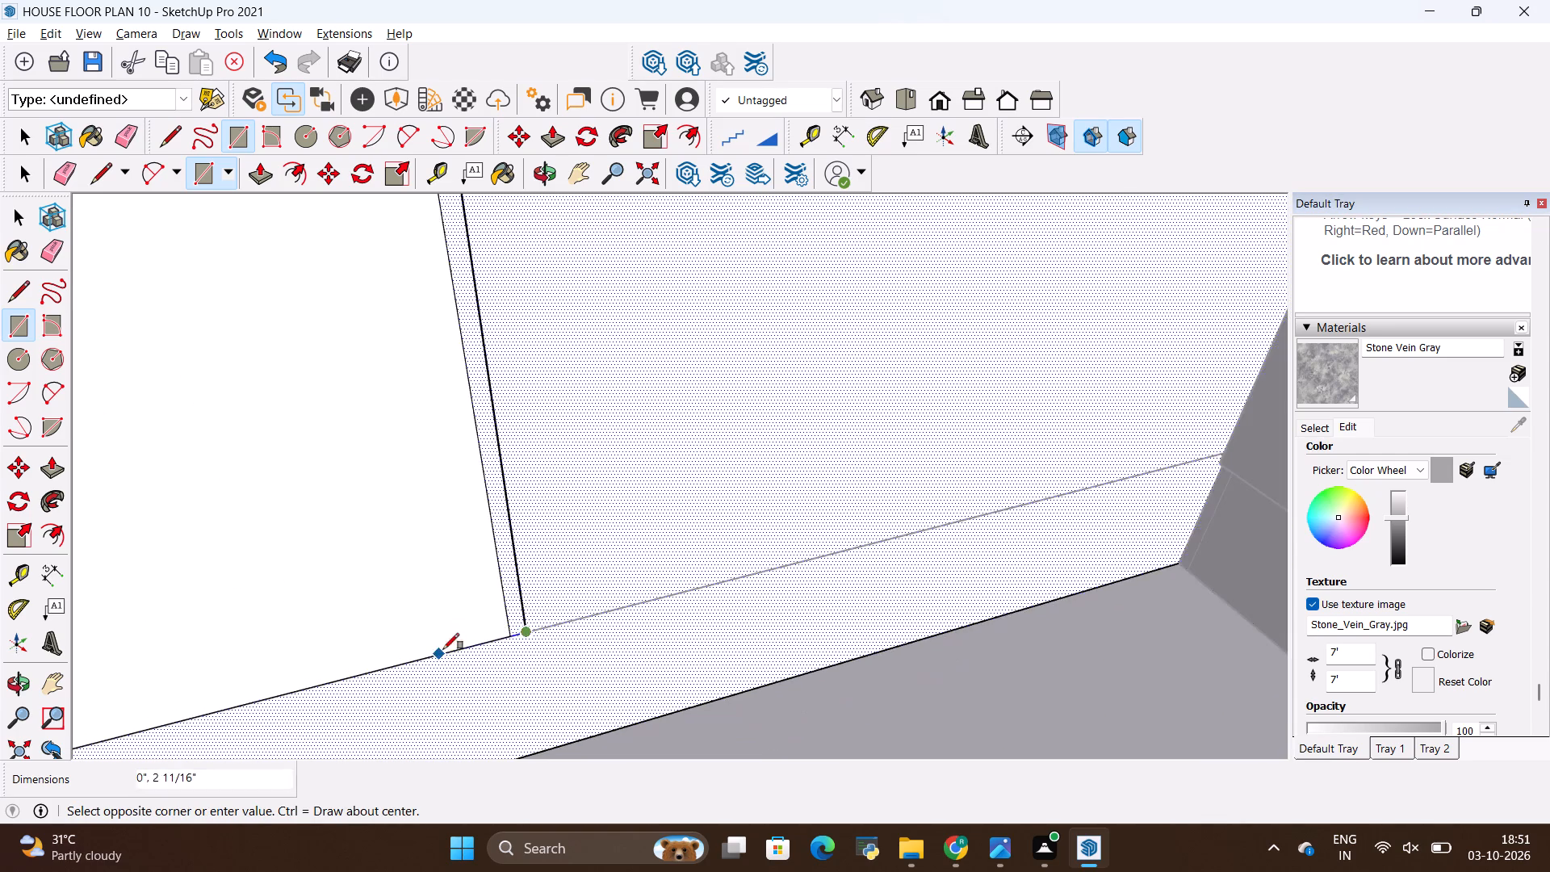
scroll(443, 649, down, 12)
scroll(767, 284, up, 6)
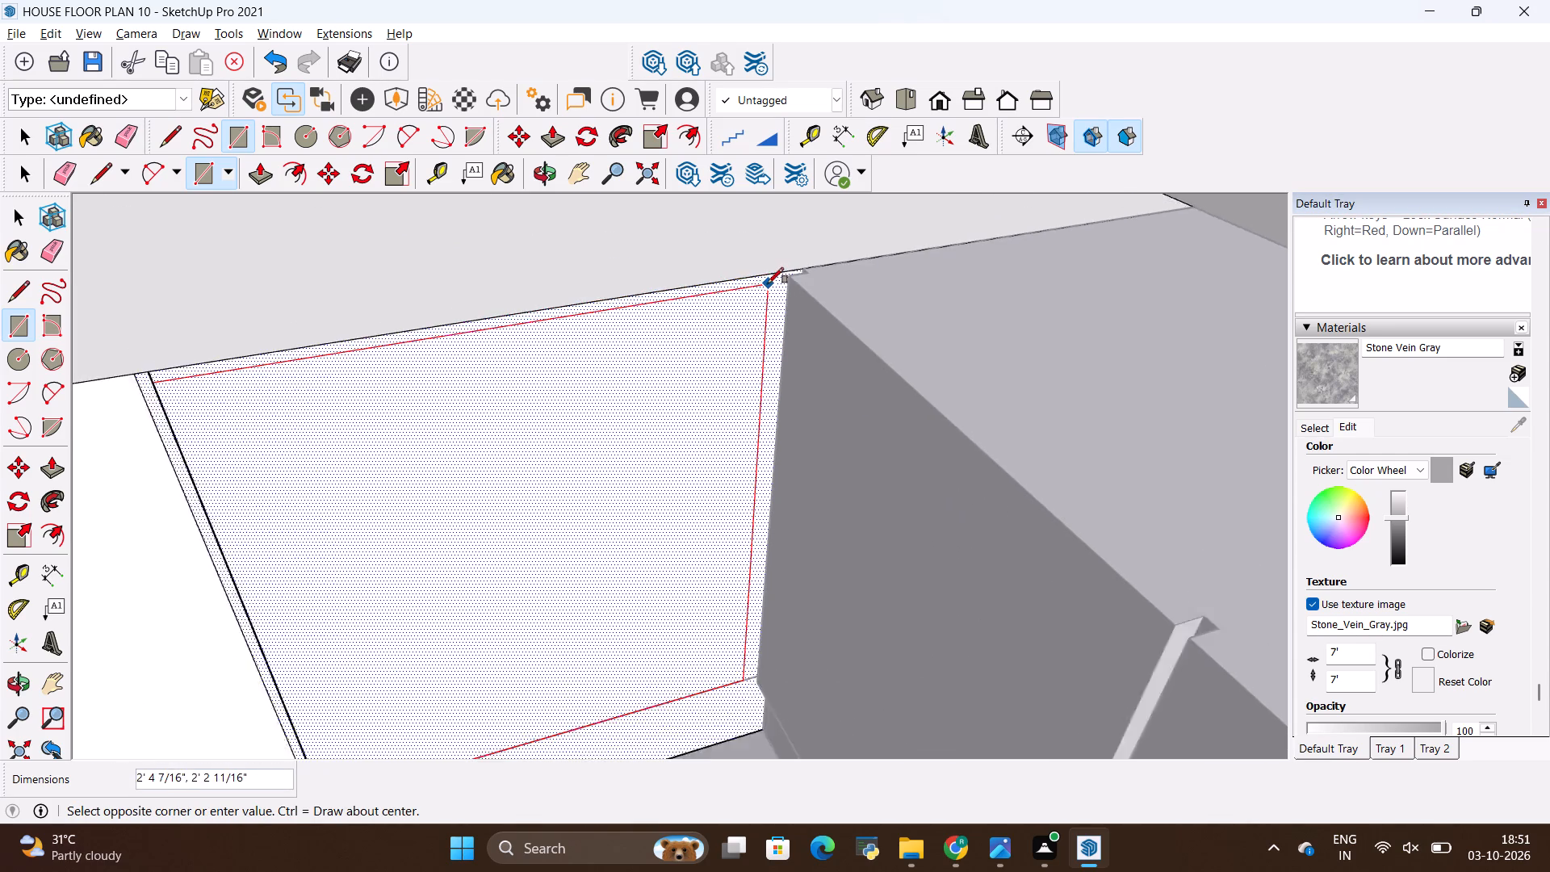
scroll(768, 283, up, 4)
click(786, 269)
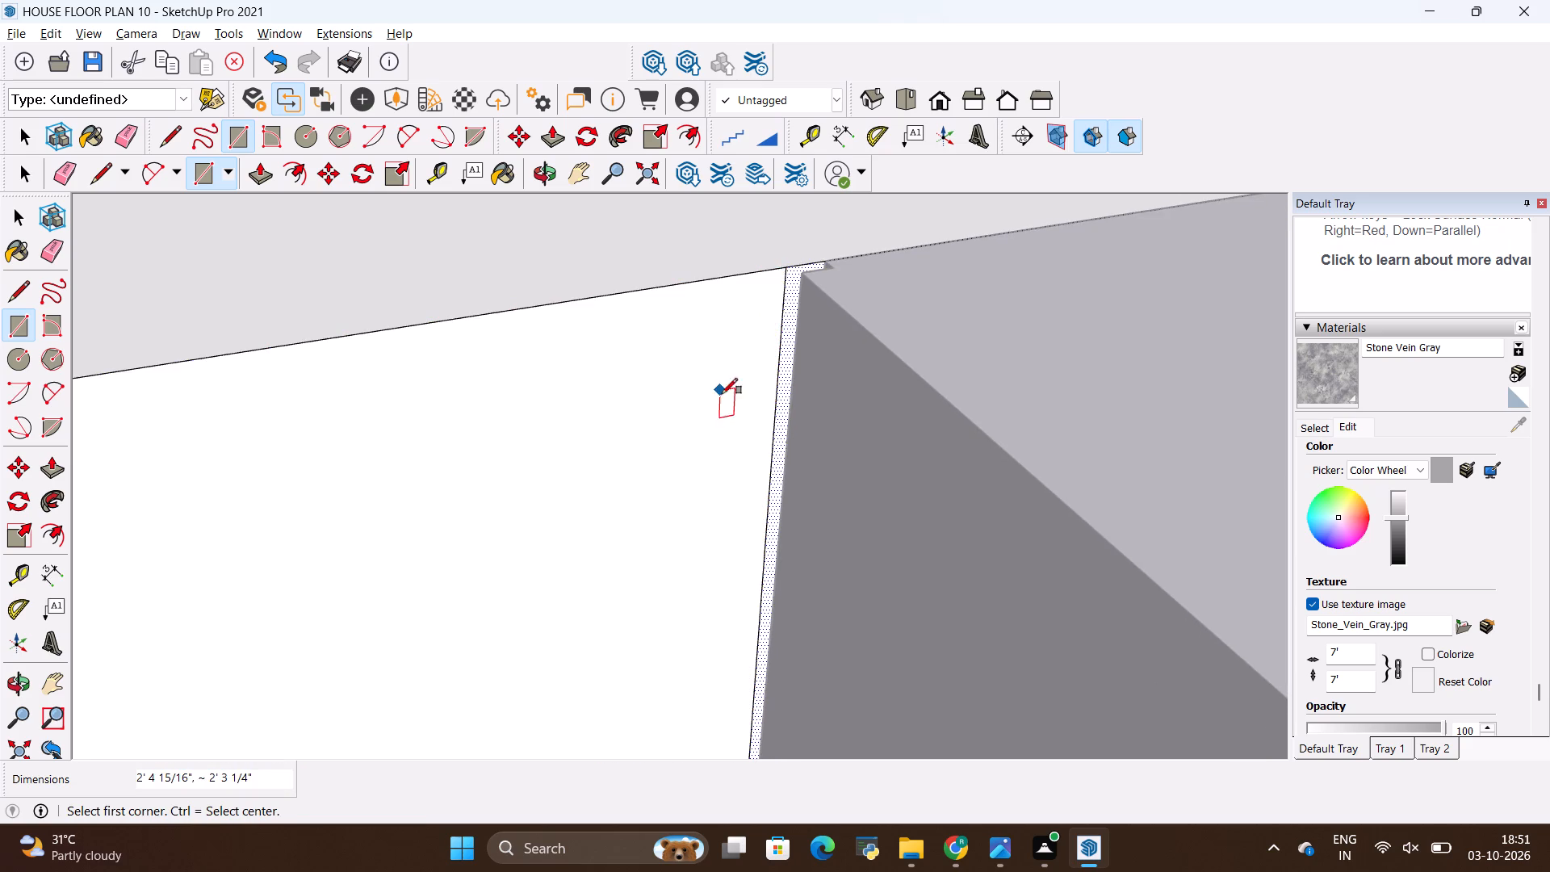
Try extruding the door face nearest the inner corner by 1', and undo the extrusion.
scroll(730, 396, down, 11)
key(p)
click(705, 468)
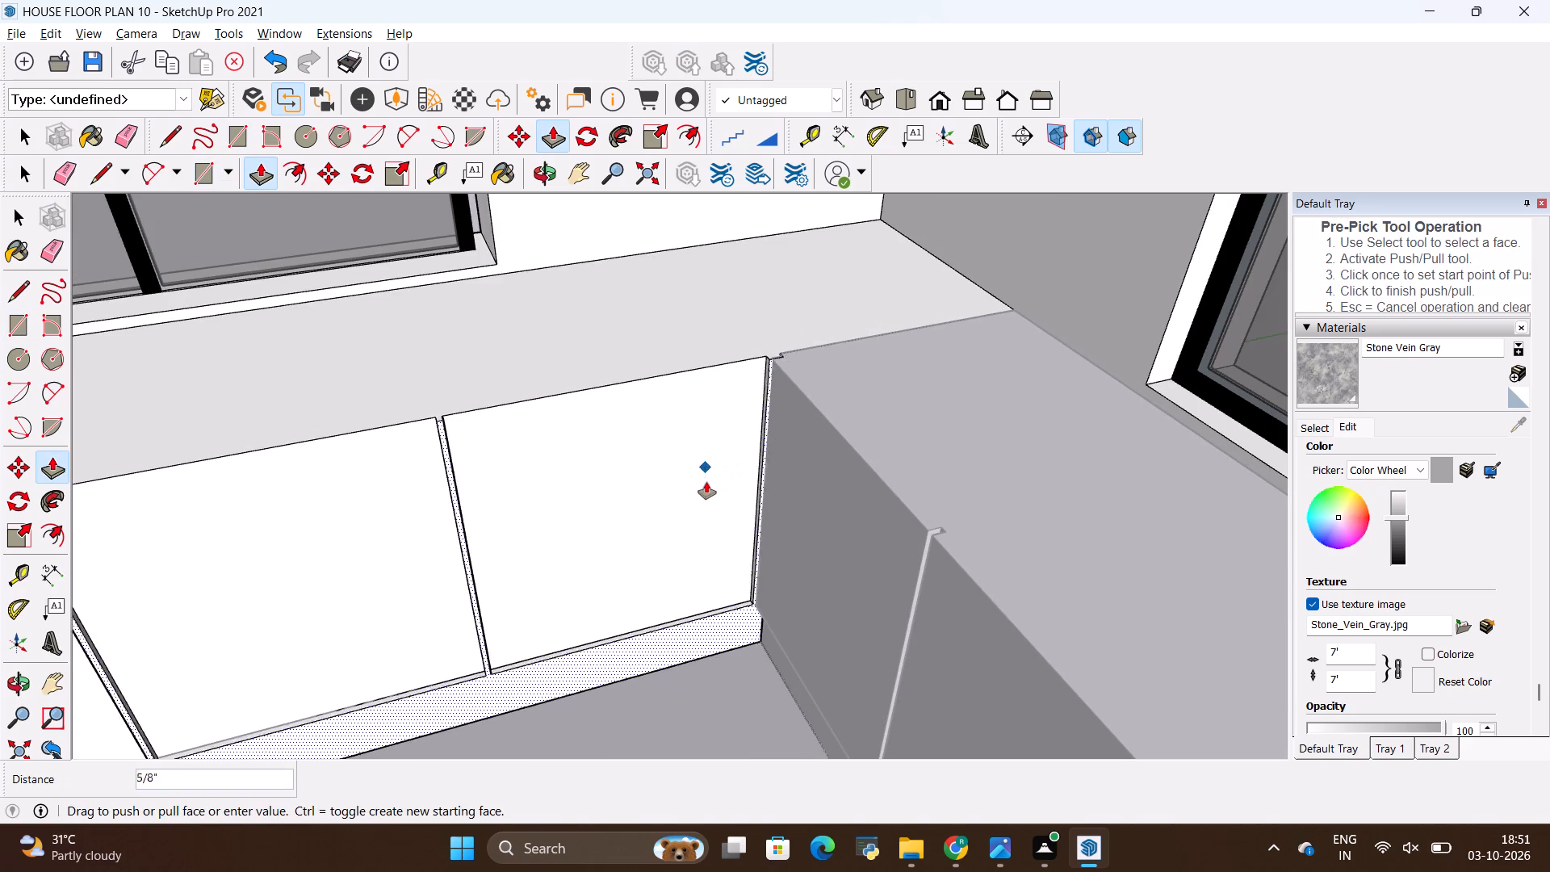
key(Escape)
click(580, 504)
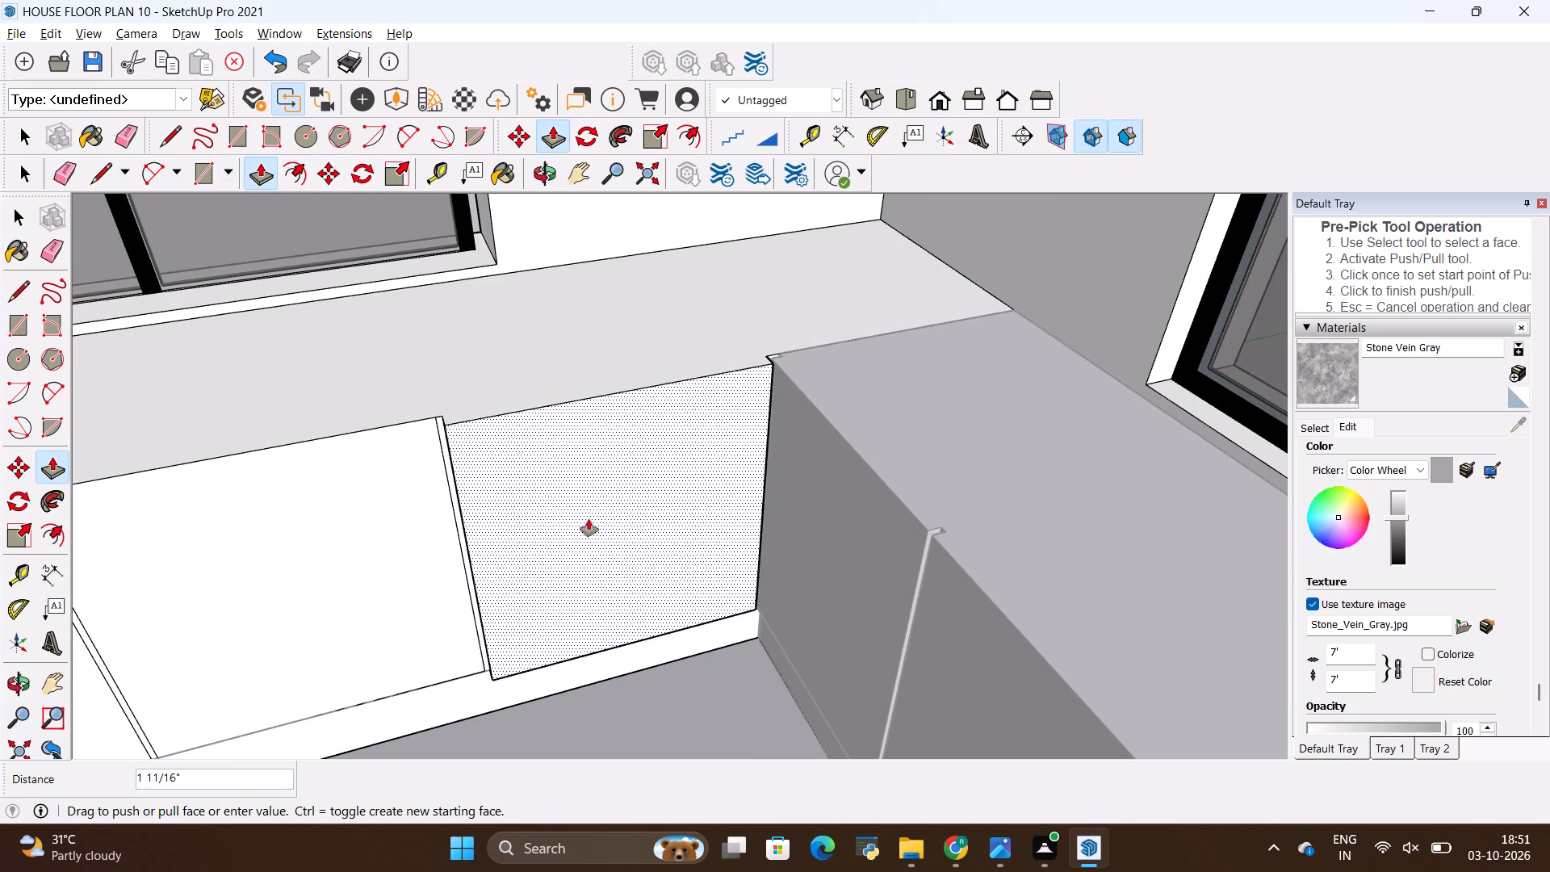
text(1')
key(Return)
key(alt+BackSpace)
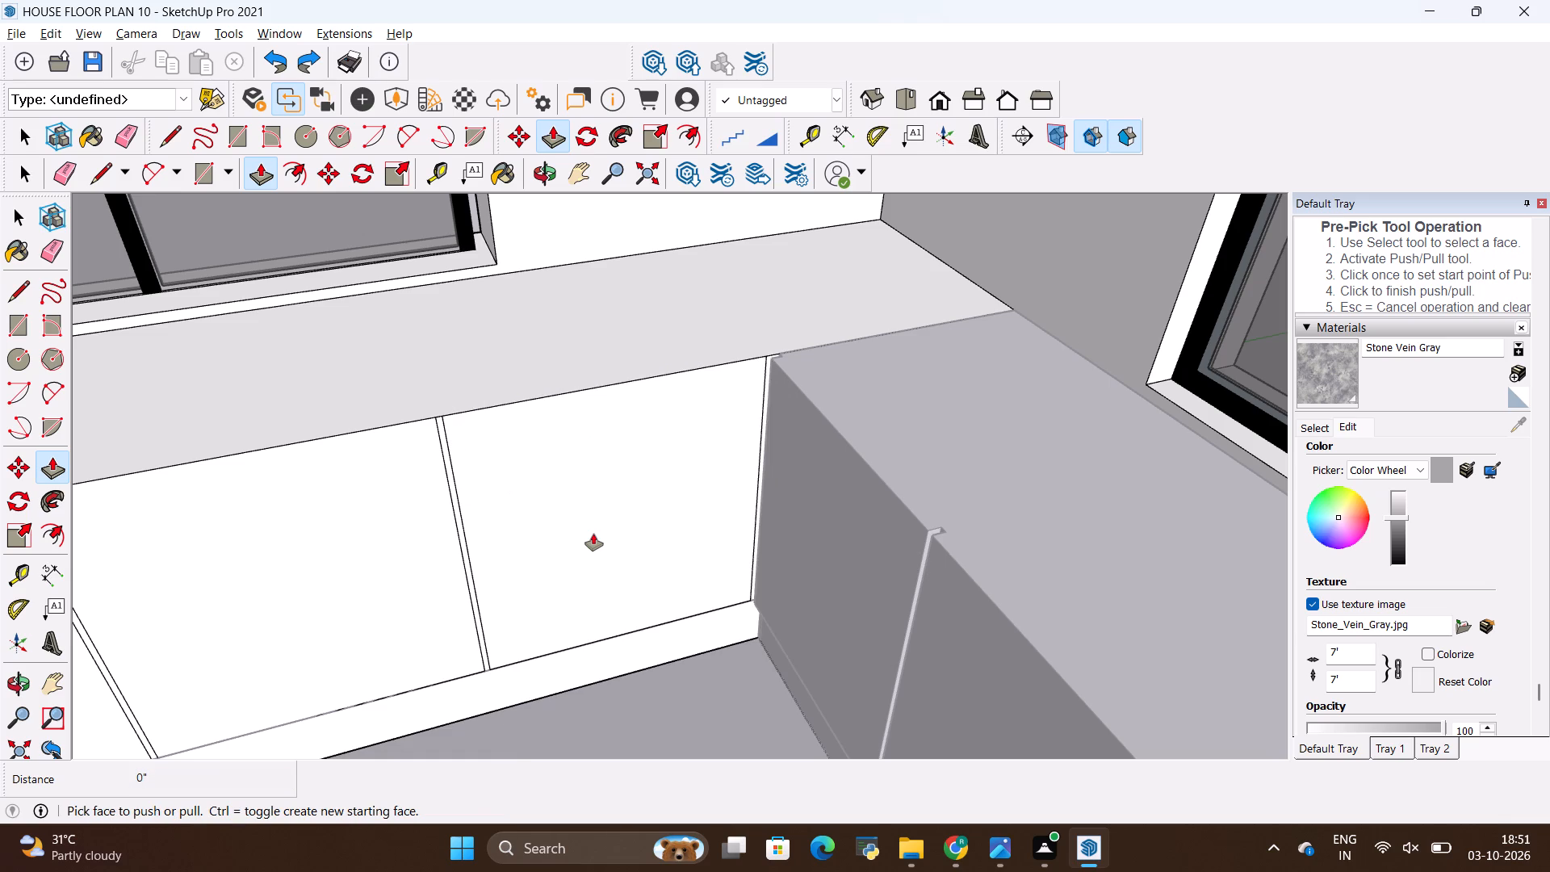
Extrude the three door faces of the side base counter outward by 1".
click(642, 525)
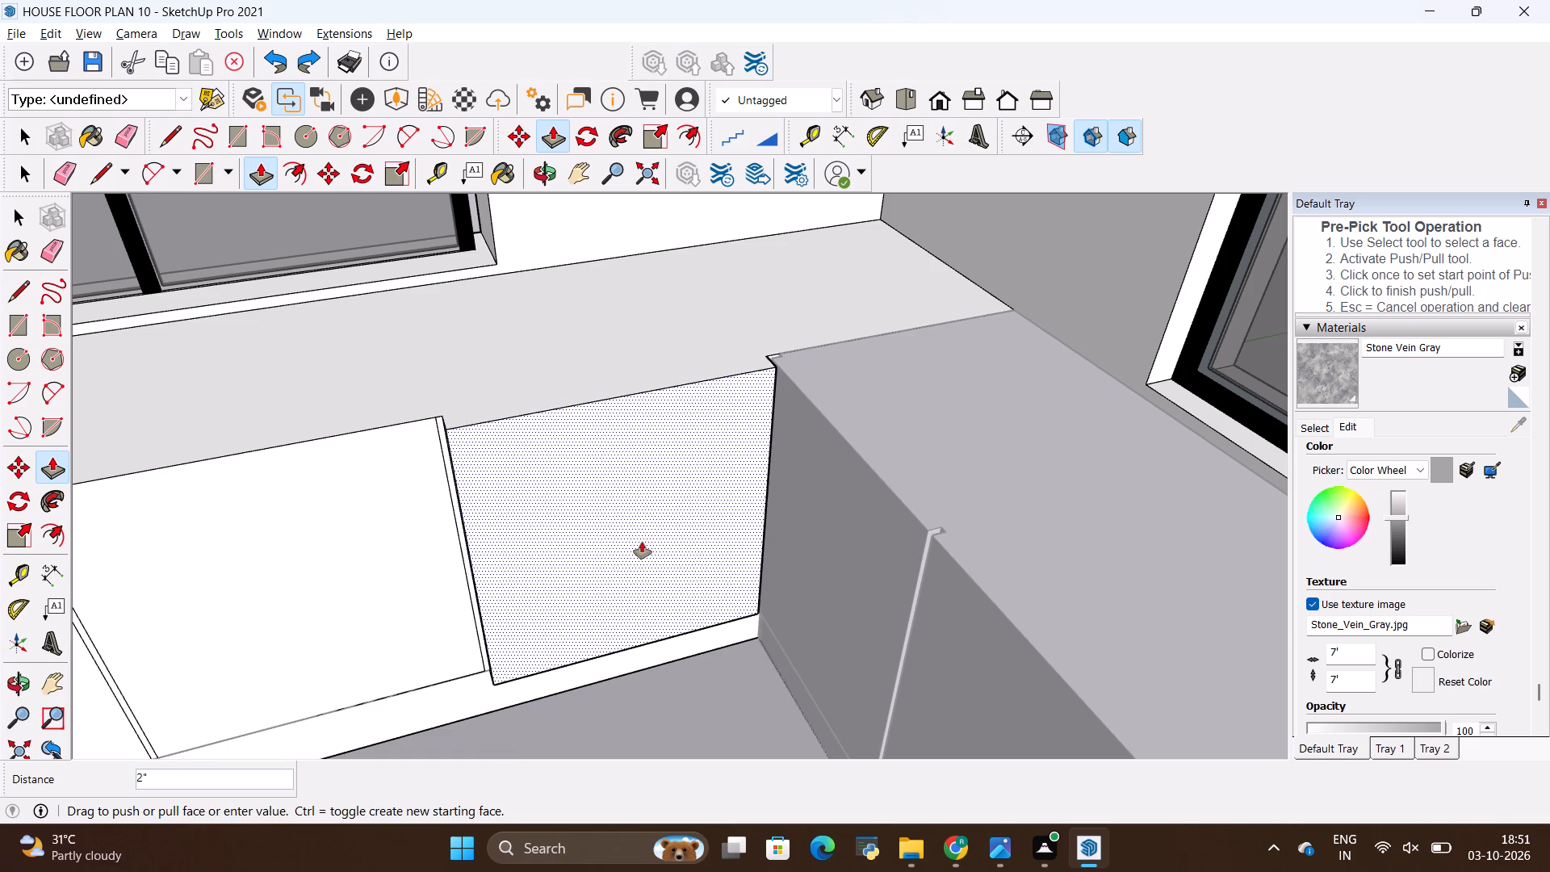
text(1")
key(Return)
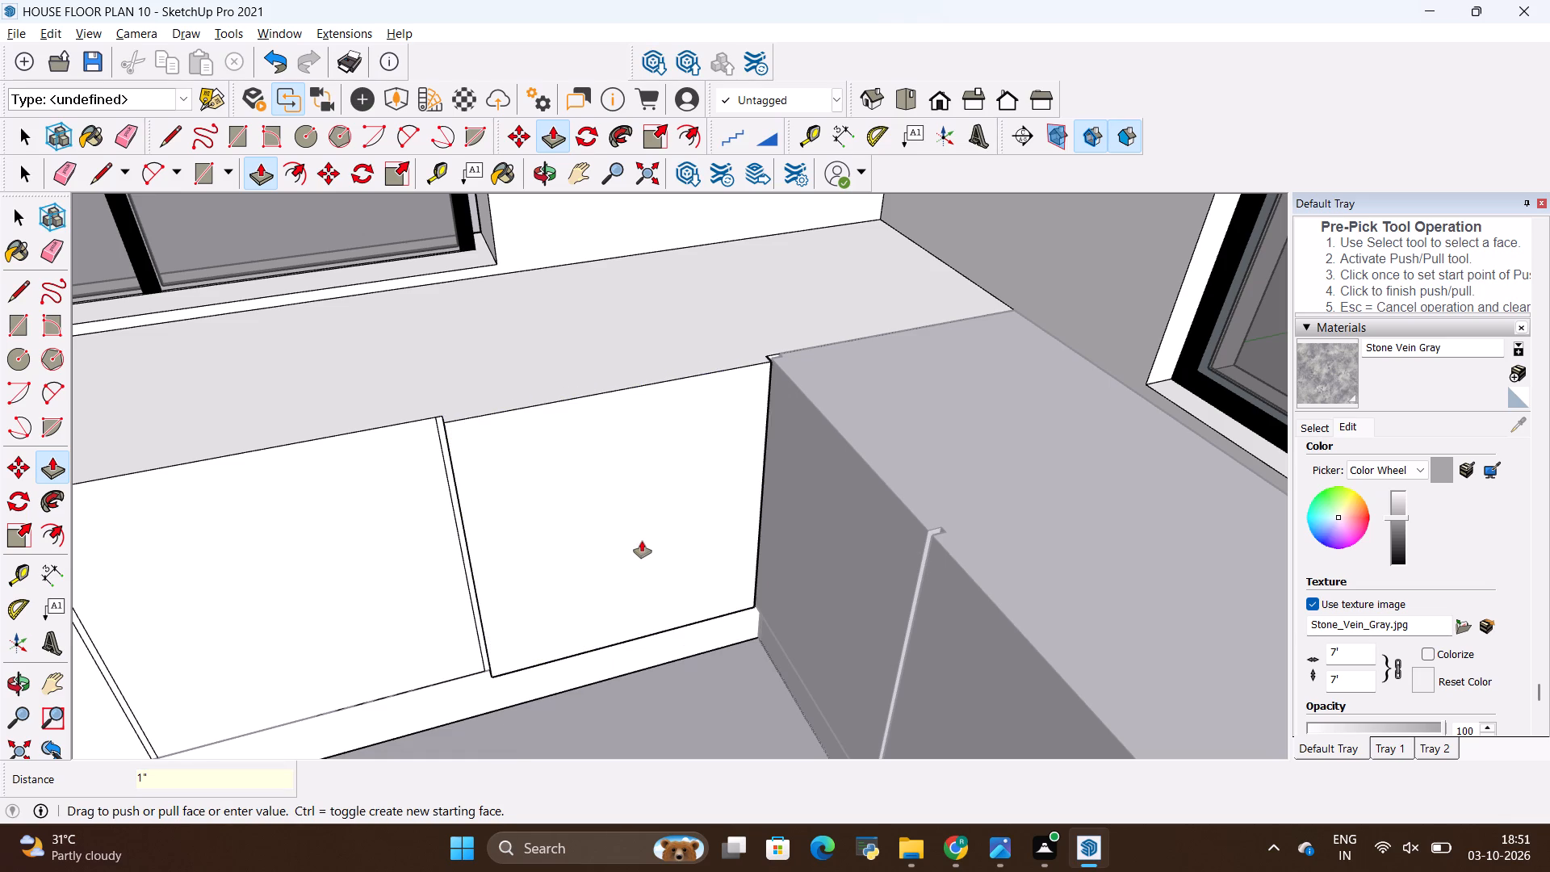
double_click(448, 543)
scroll(663, 505, down, 4)
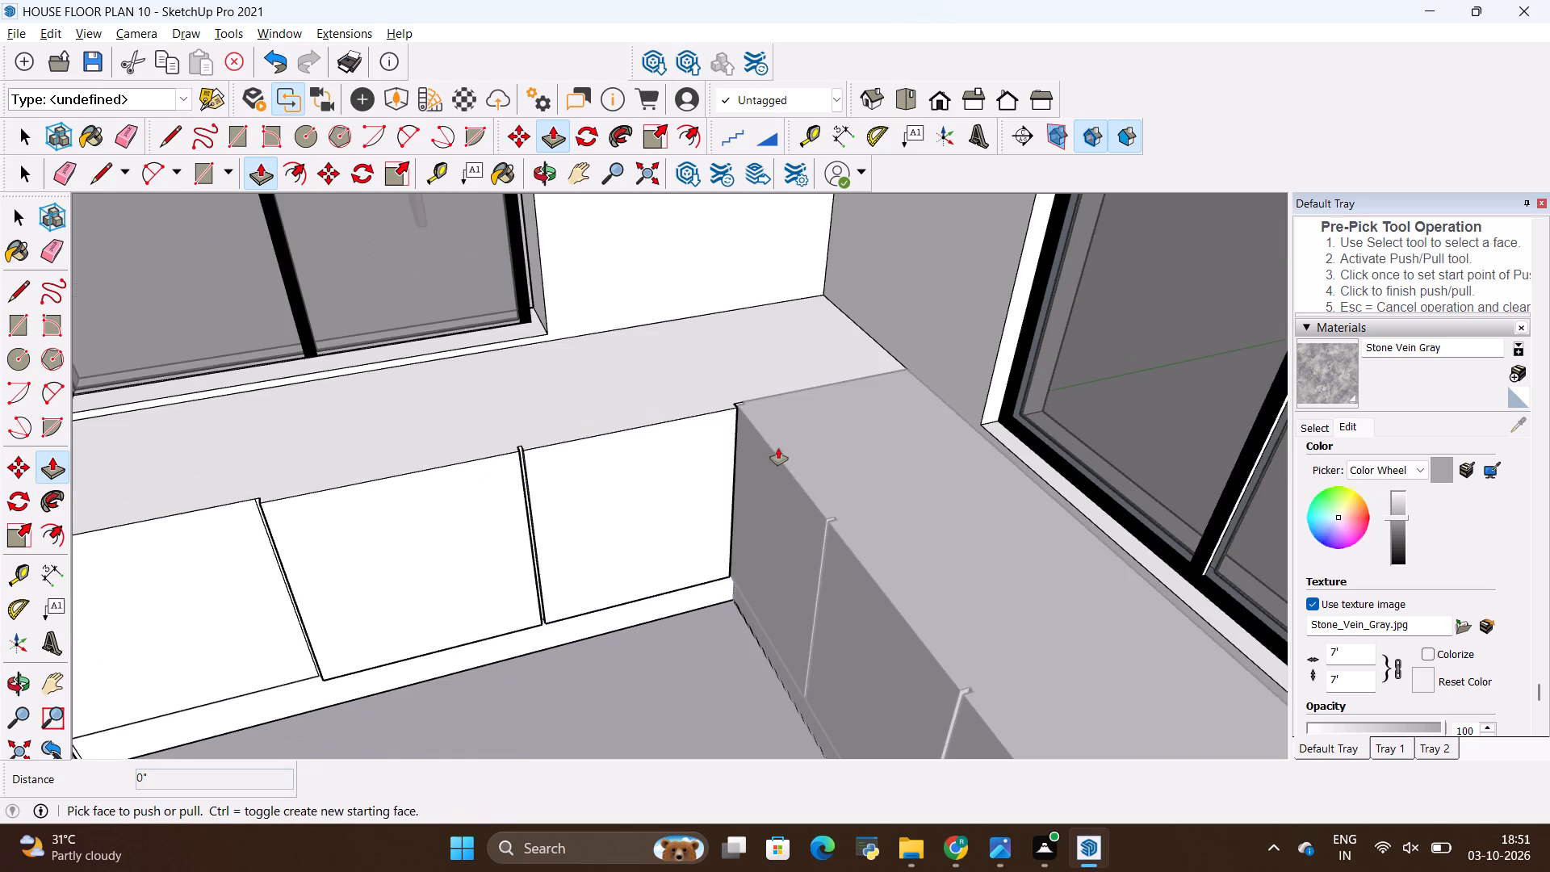
scroll(776, 448, down, 4)
double_click(375, 564)
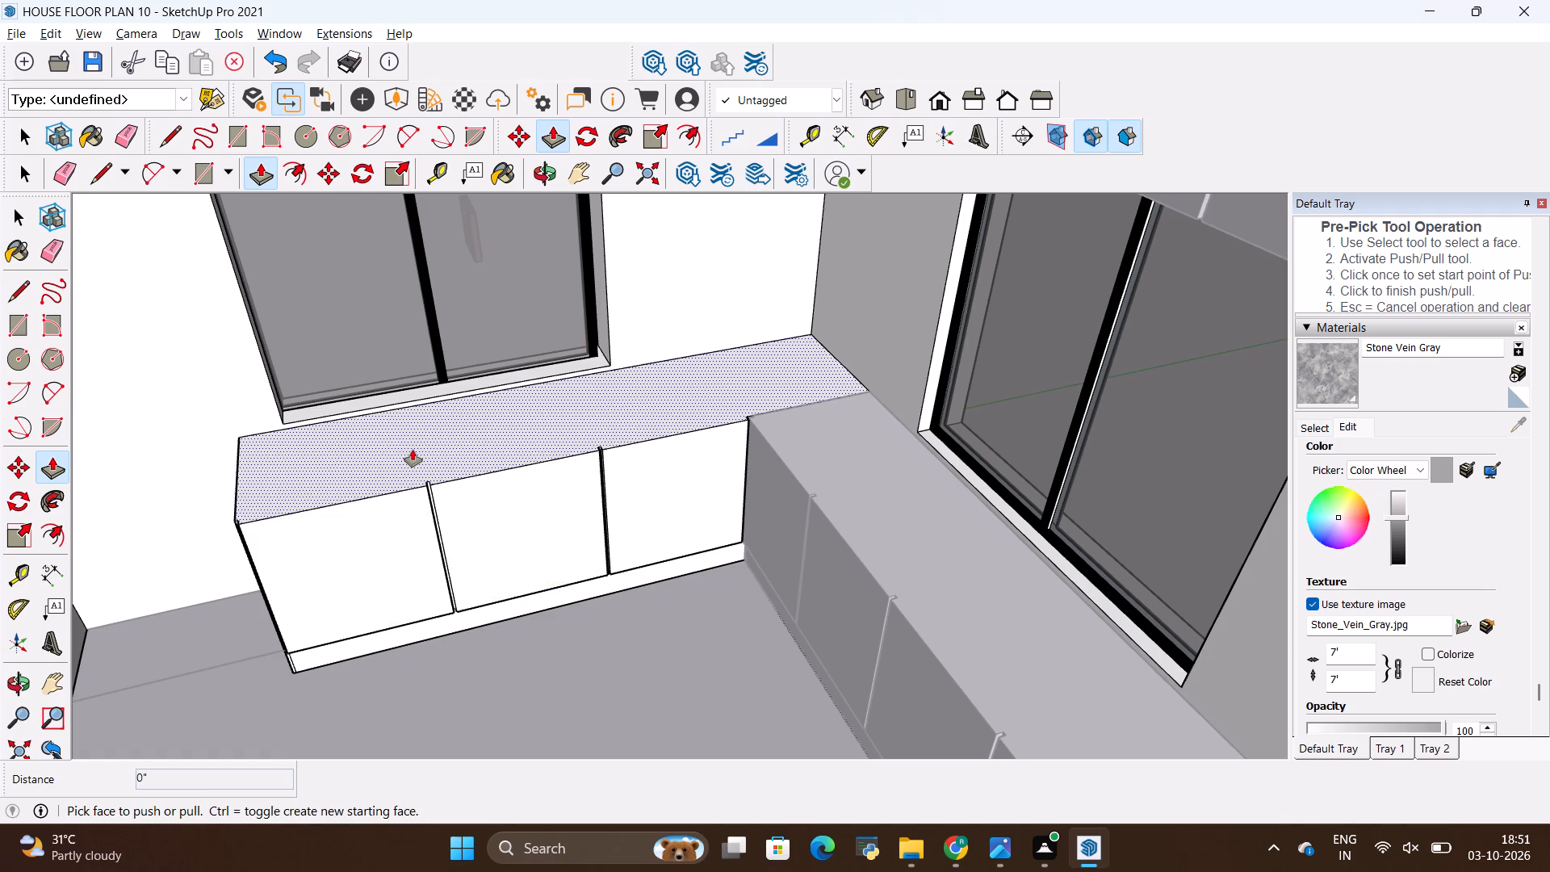
Draw a 9' 3" by about 2' 3/8" rectangle over the side counter's top, from its back outer corner to the inner junction.
scroll(411, 450, up, 2)
scroll(410, 450, down, 2)
key(space)
click(173, 451)
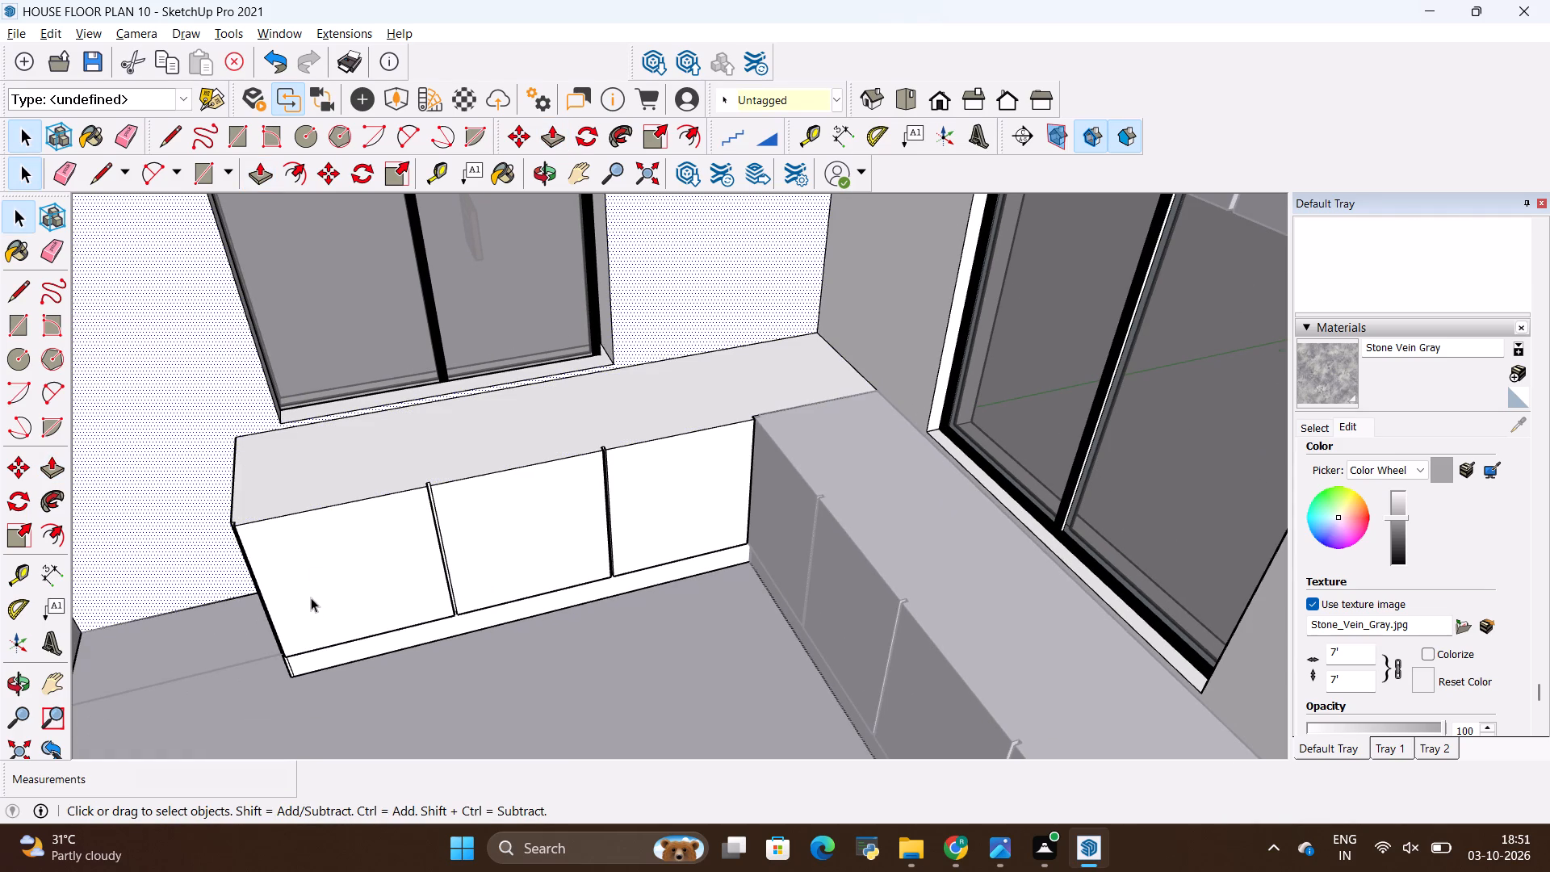
key(r)
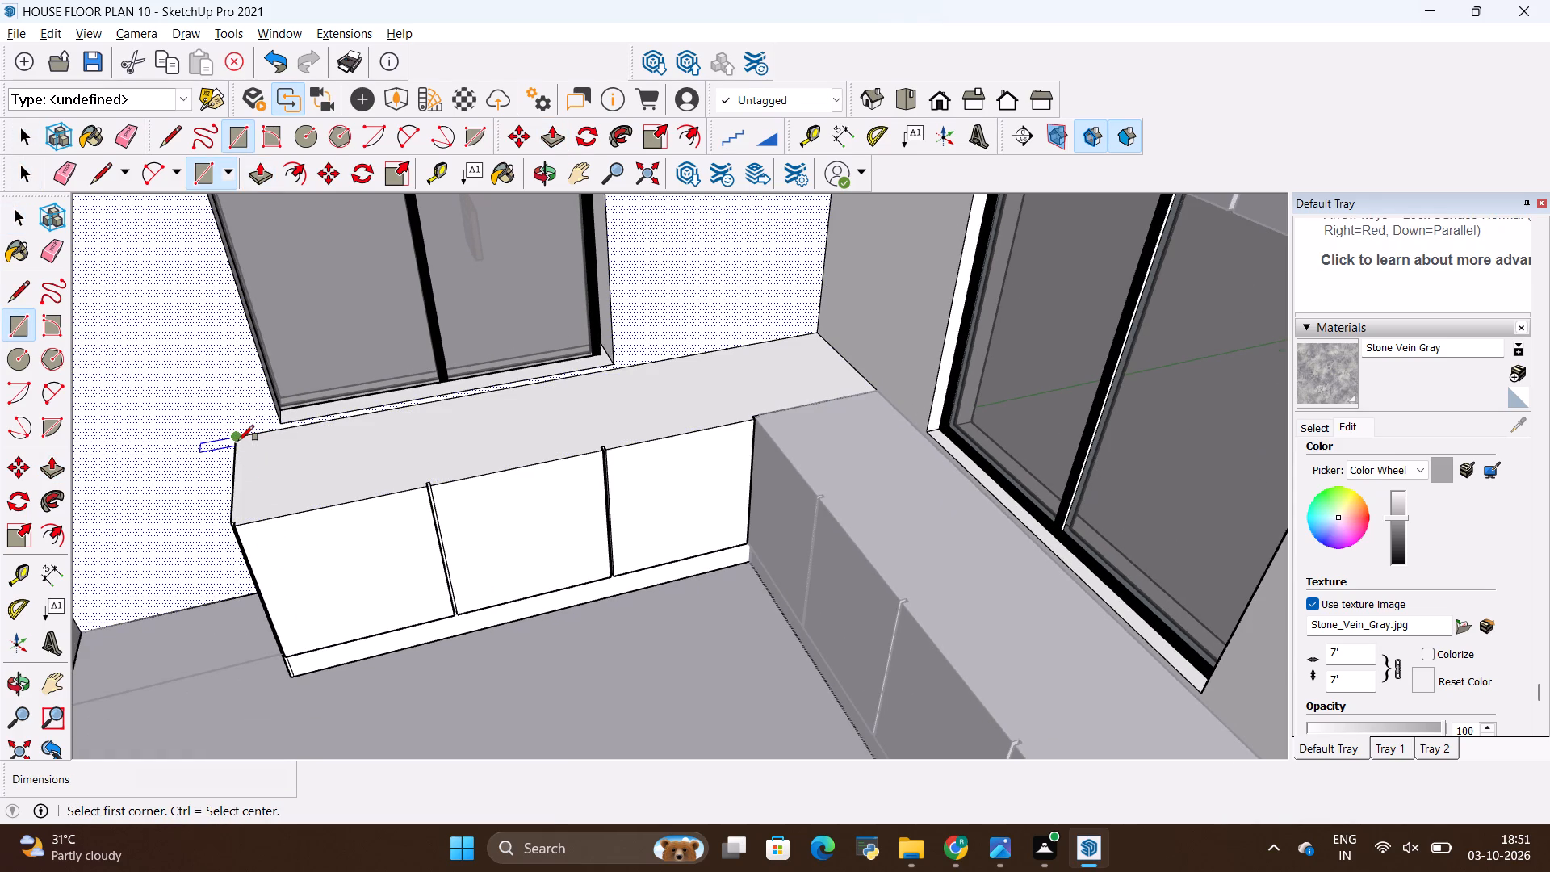
click(238, 439)
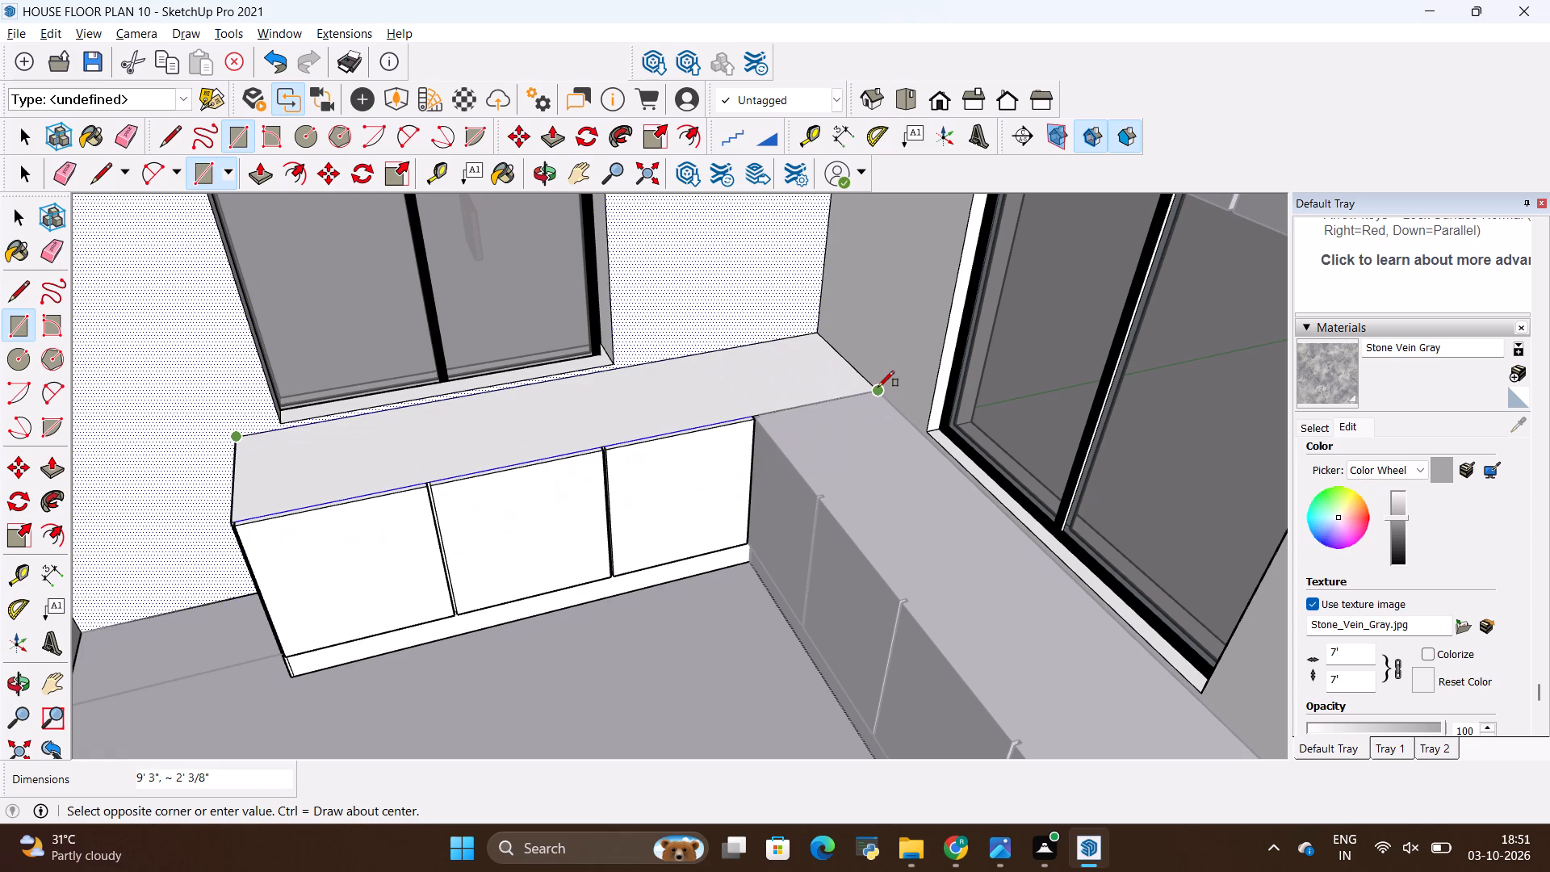
click(878, 387)
Draw a rectangle about 10' 2 1/8" by 2' over the main counter's top, from the inner corner to the far wall.
click(757, 415)
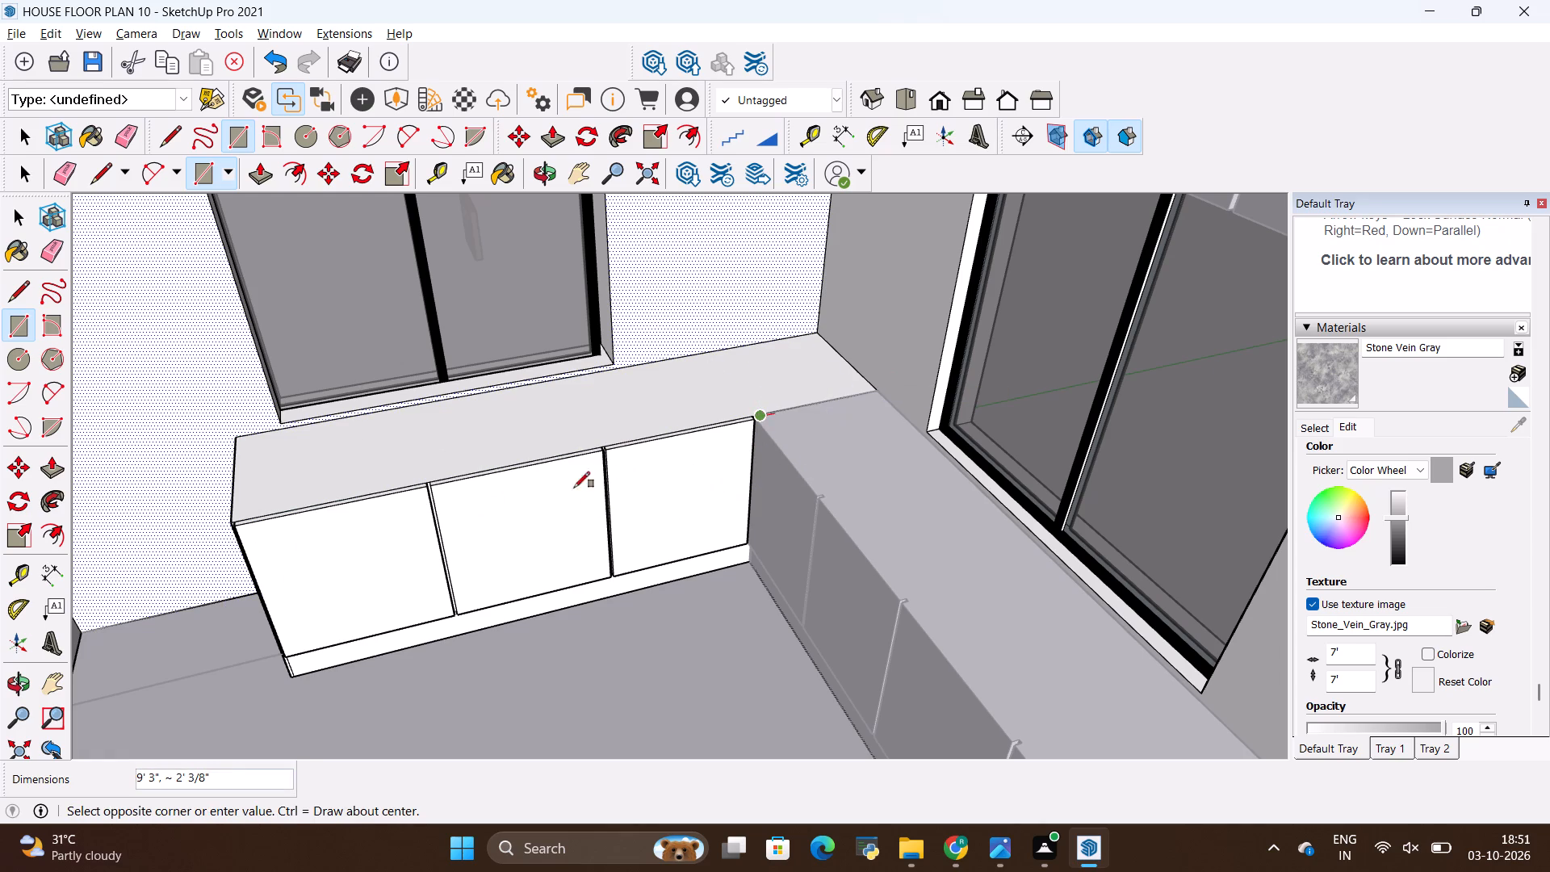
scroll(481, 533, down, 6)
middle_drag(488, 516, 937, 614)
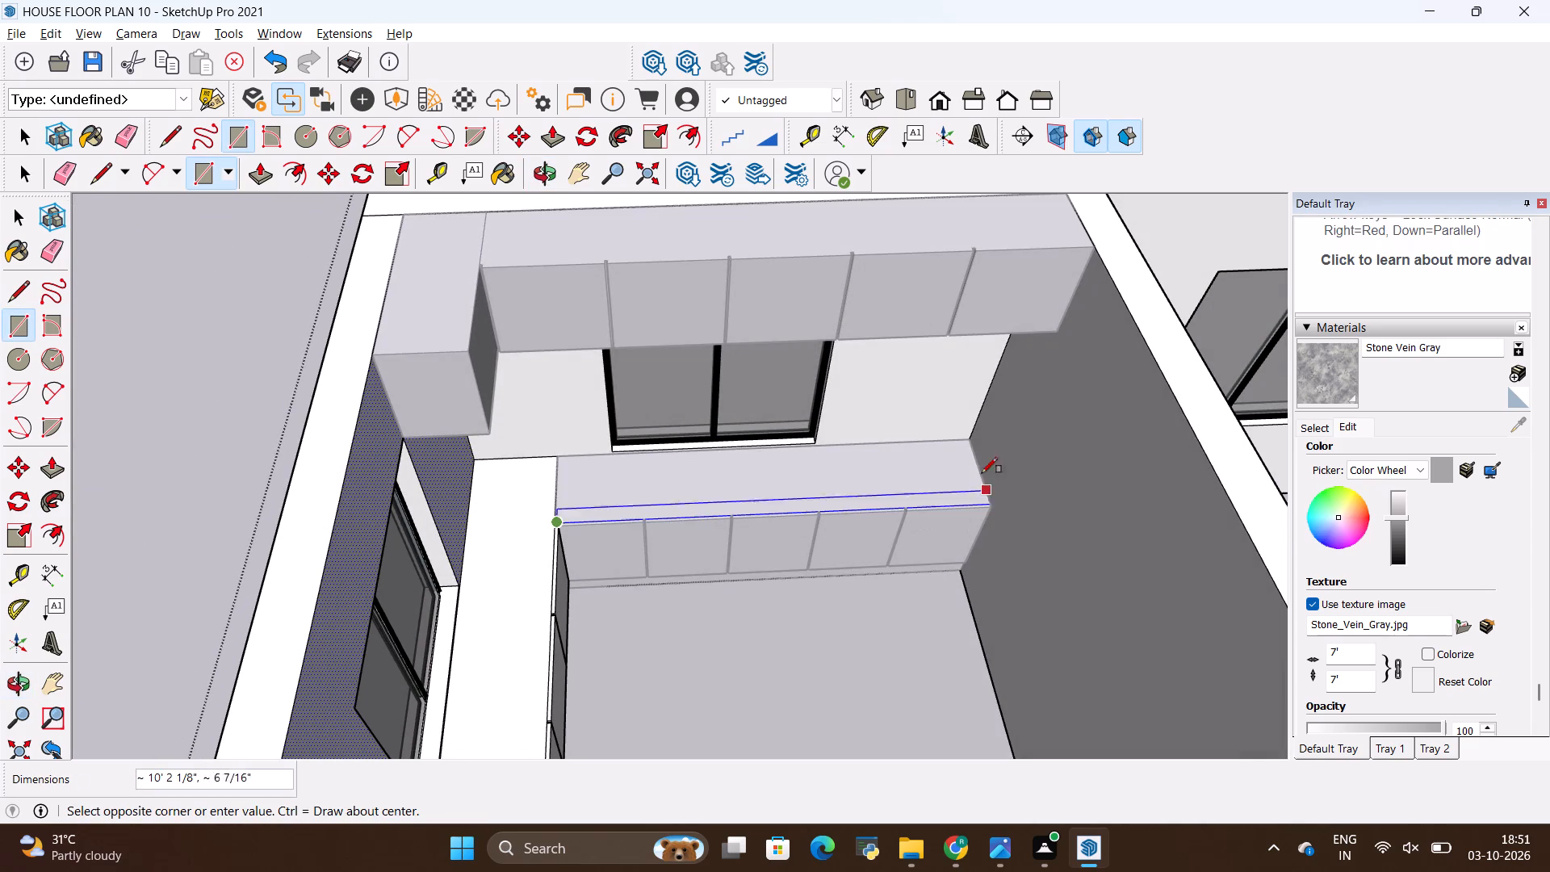
click(974, 435)
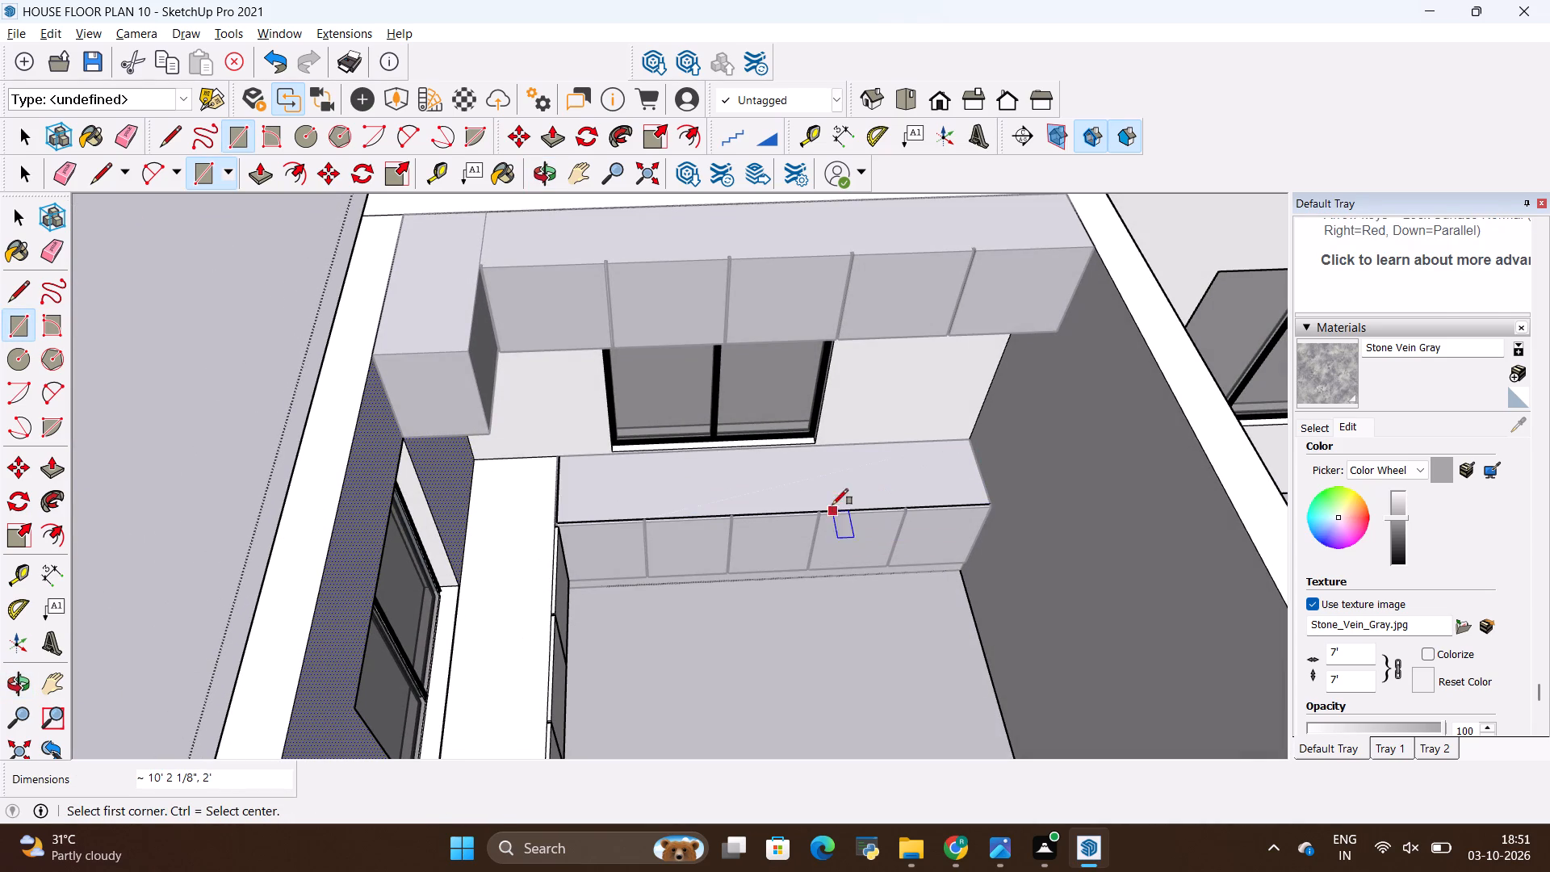
Extrude the main counter's top face upward by 2" to form the countertop slab.
key(p)
click(828, 480)
key(Escape)
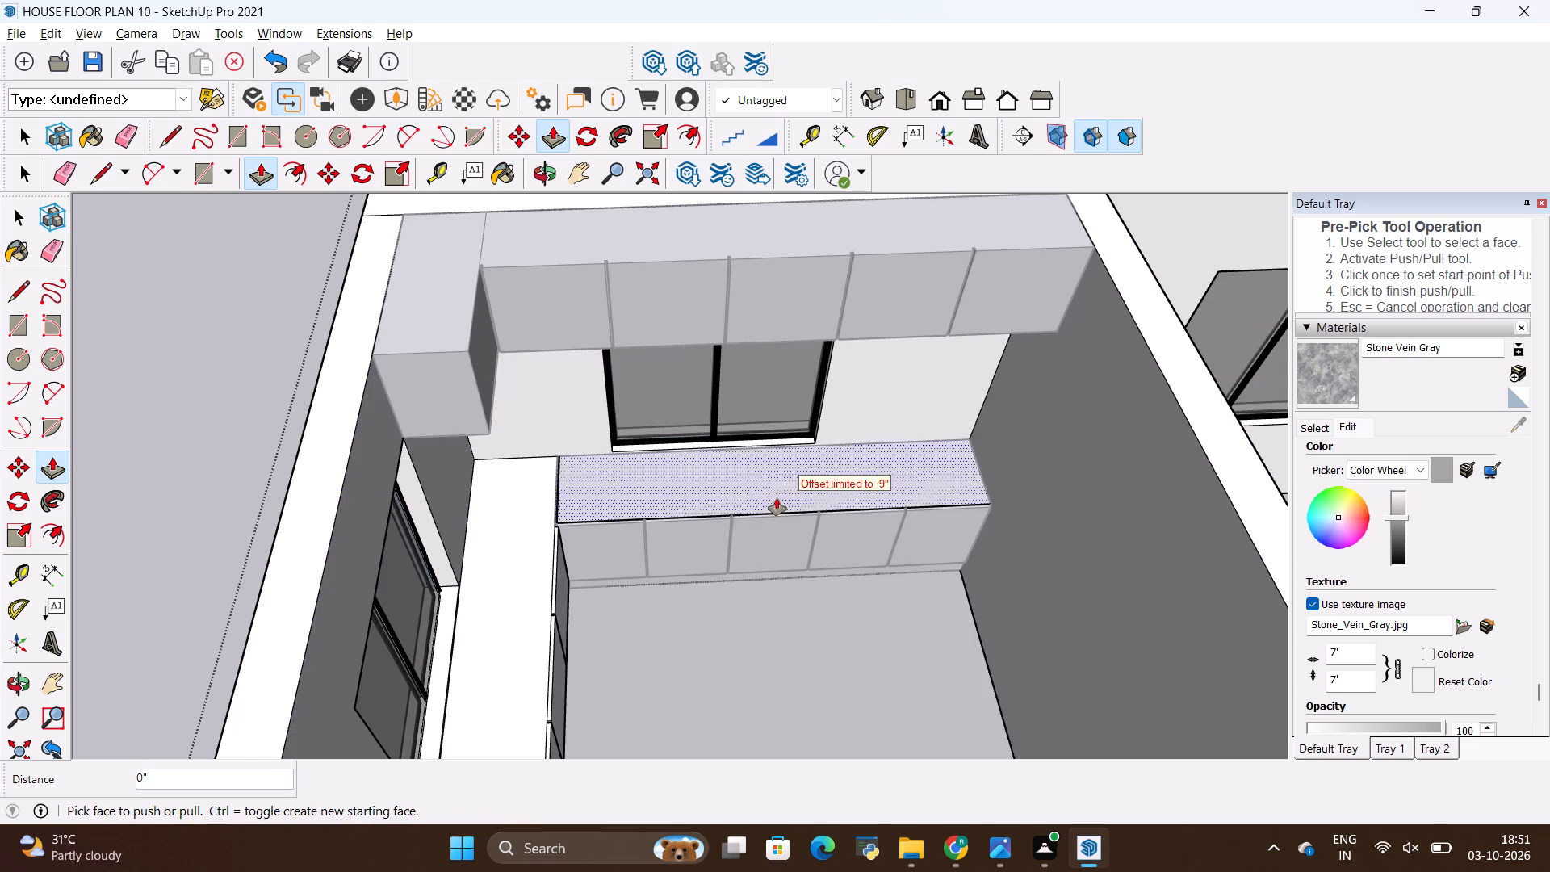
click(777, 498)
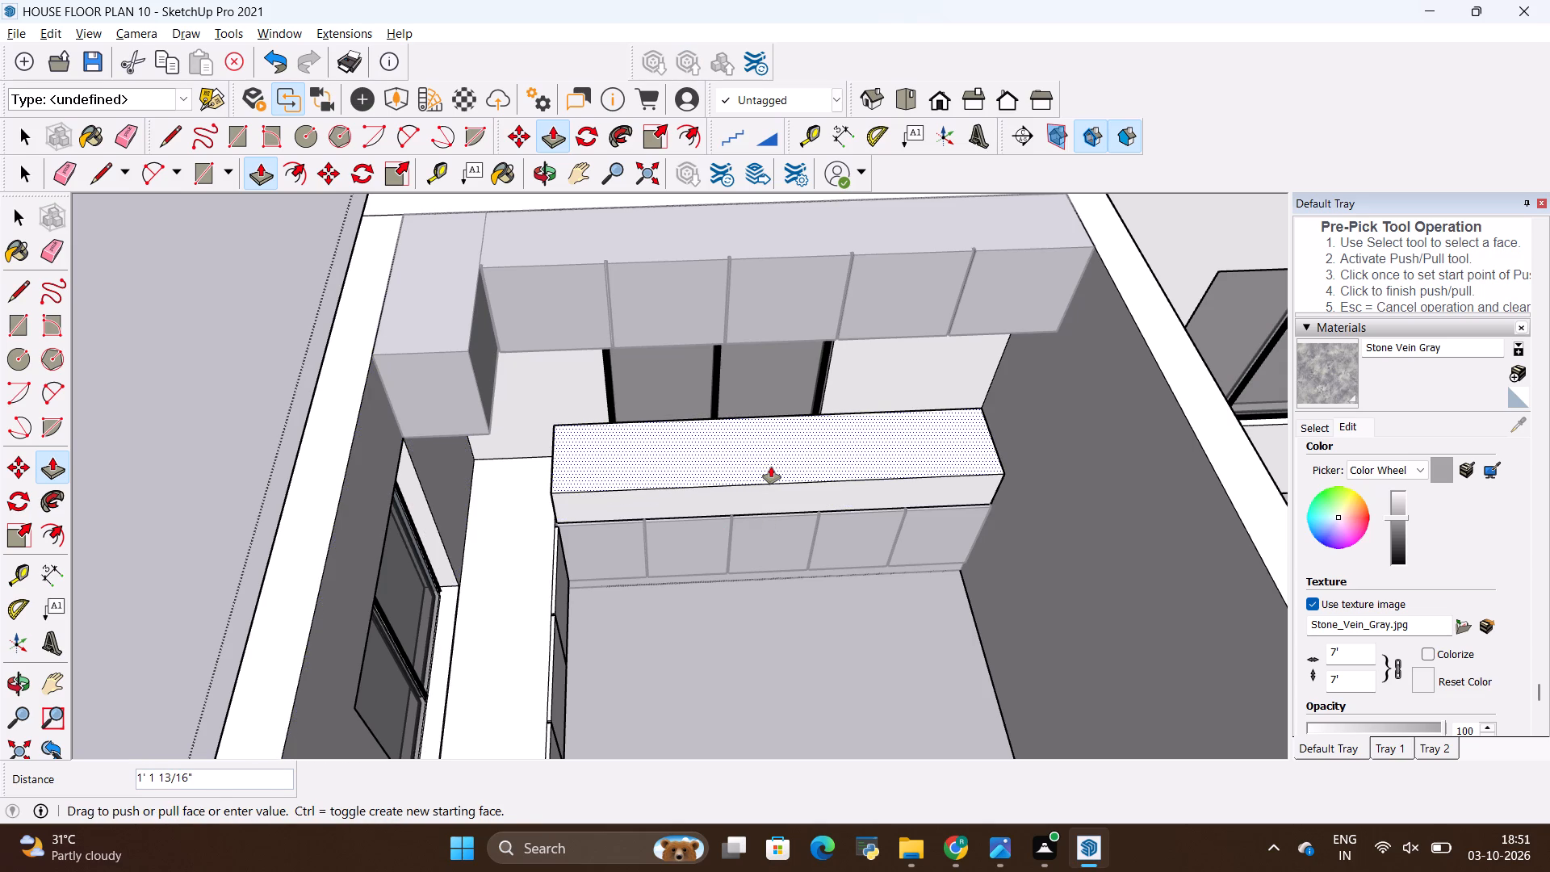
key(BackSpace)
key(BackSpace)
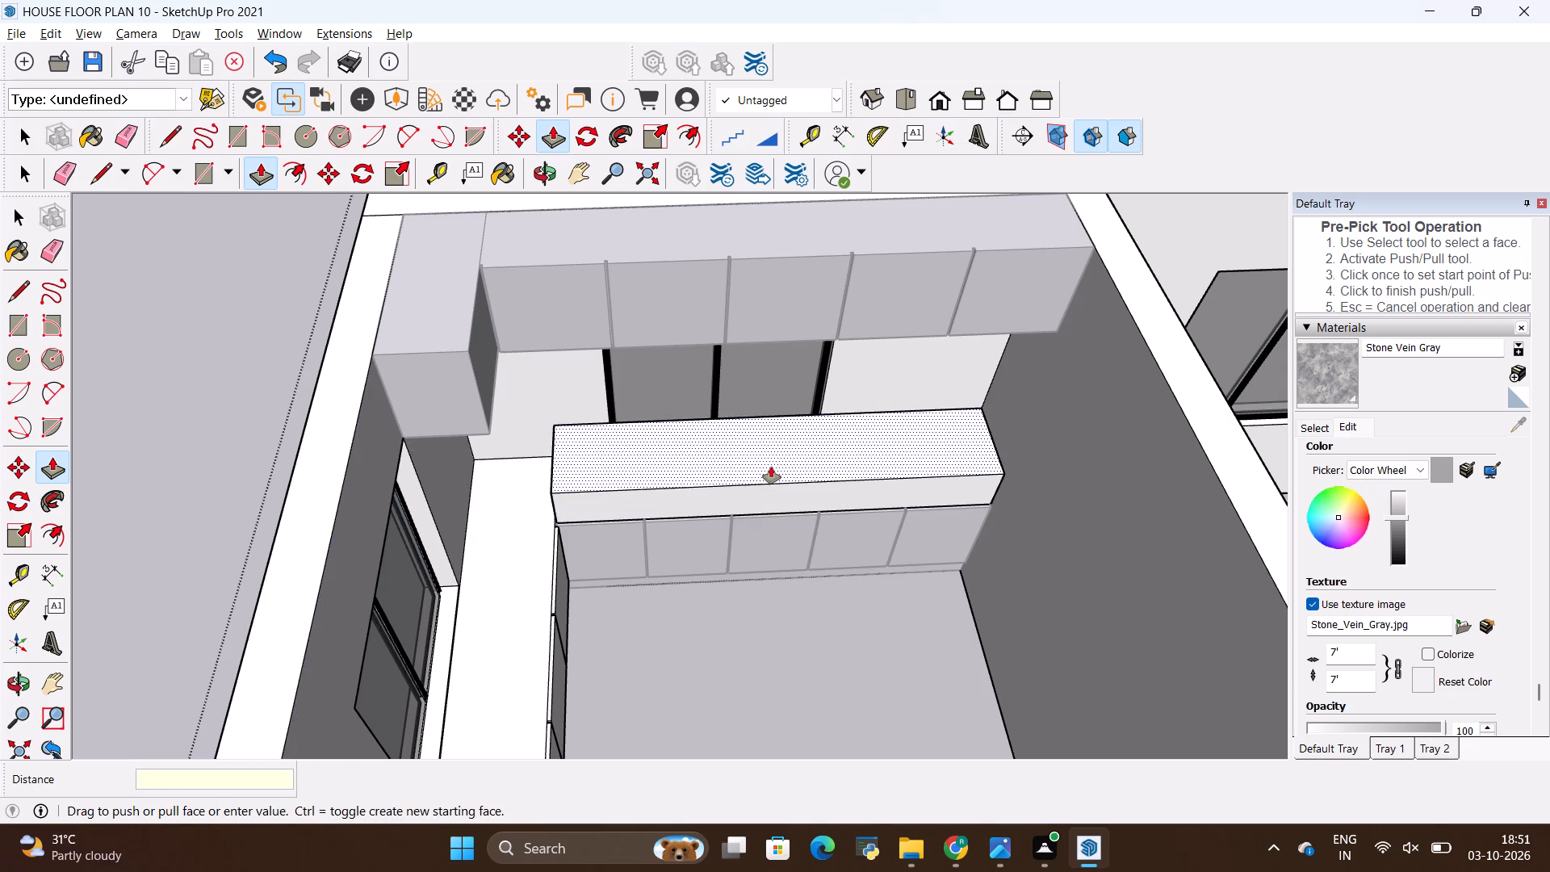
text(2")
key(Return)
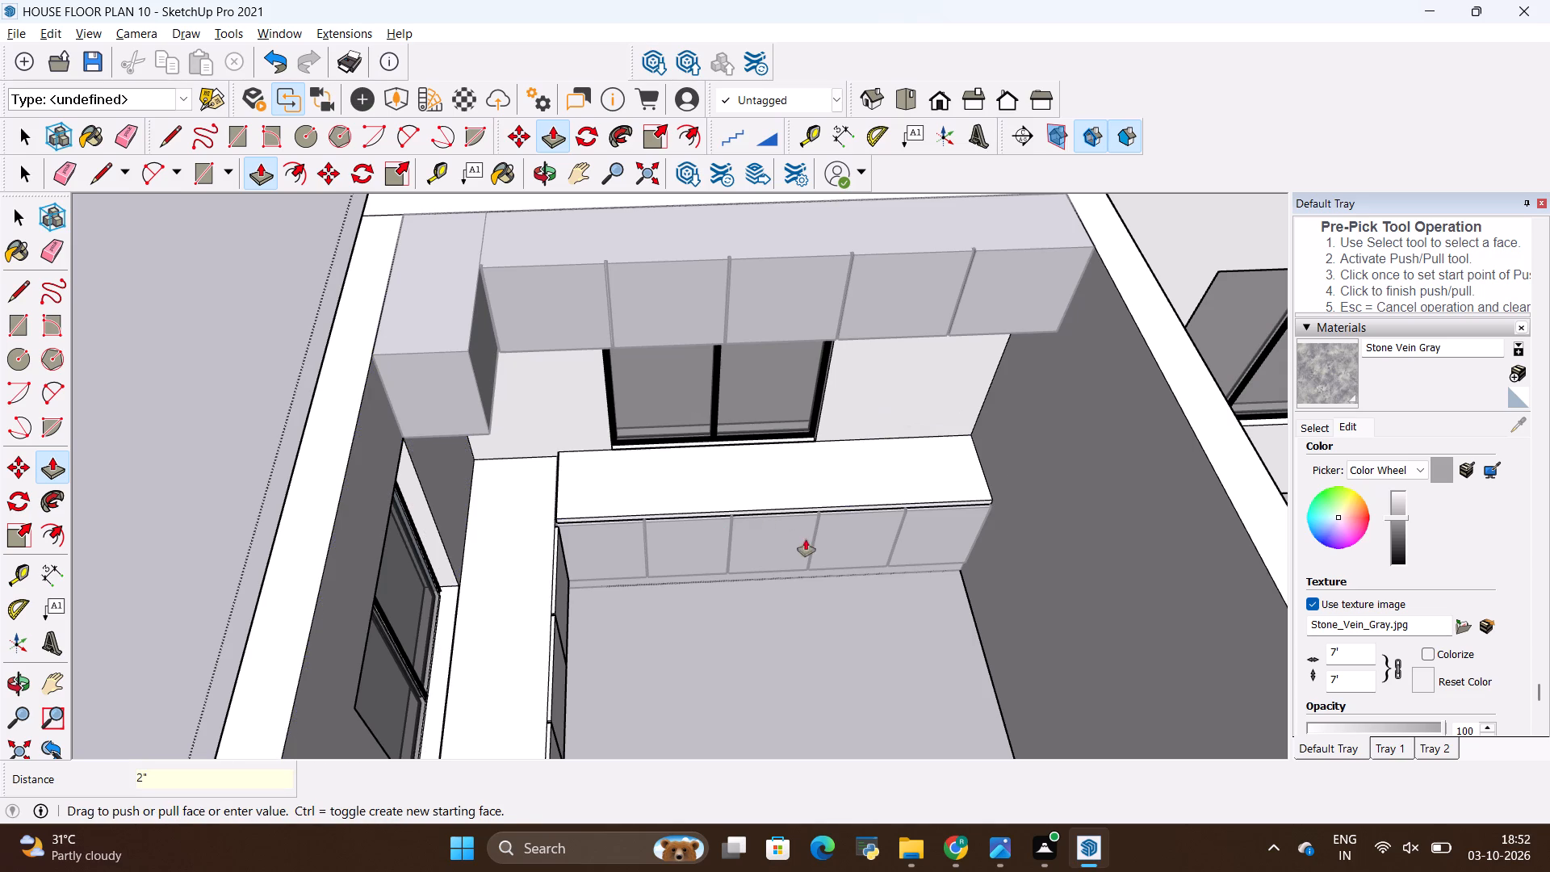
Extrude the side counter's top face upward until it is level with the main countertop slab.
double_click(517, 526)
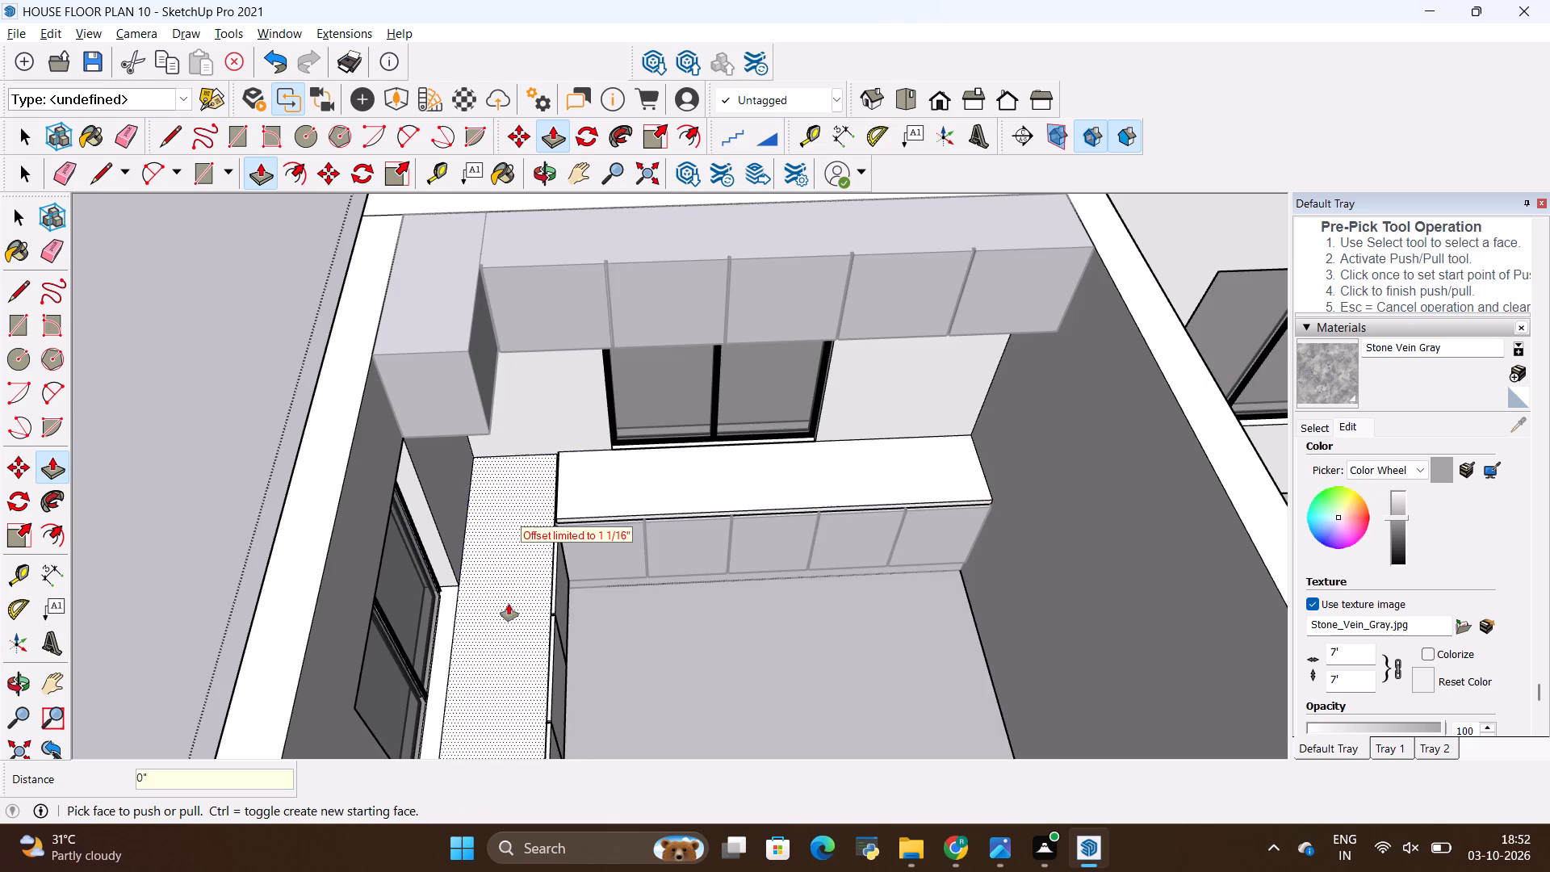
scroll(506, 608, up, 7)
middle_drag(802, 597, 682, 614)
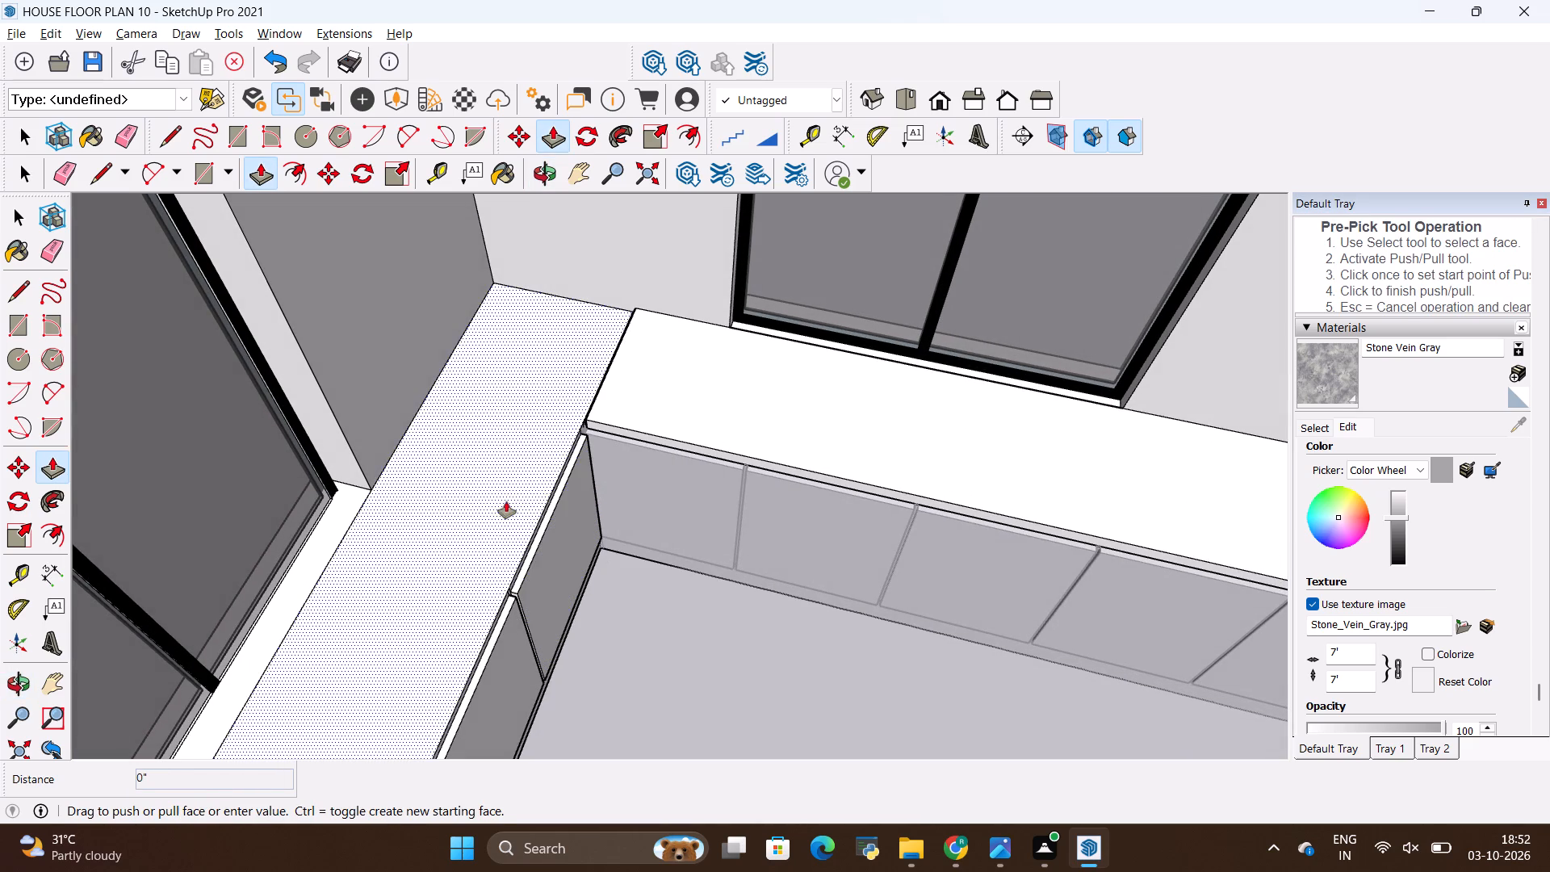
click(506, 501)
click(731, 396)
Extrude the side slab's inner edge by 1/2" to close the gap against the main slab.
scroll(544, 394, up, 13)
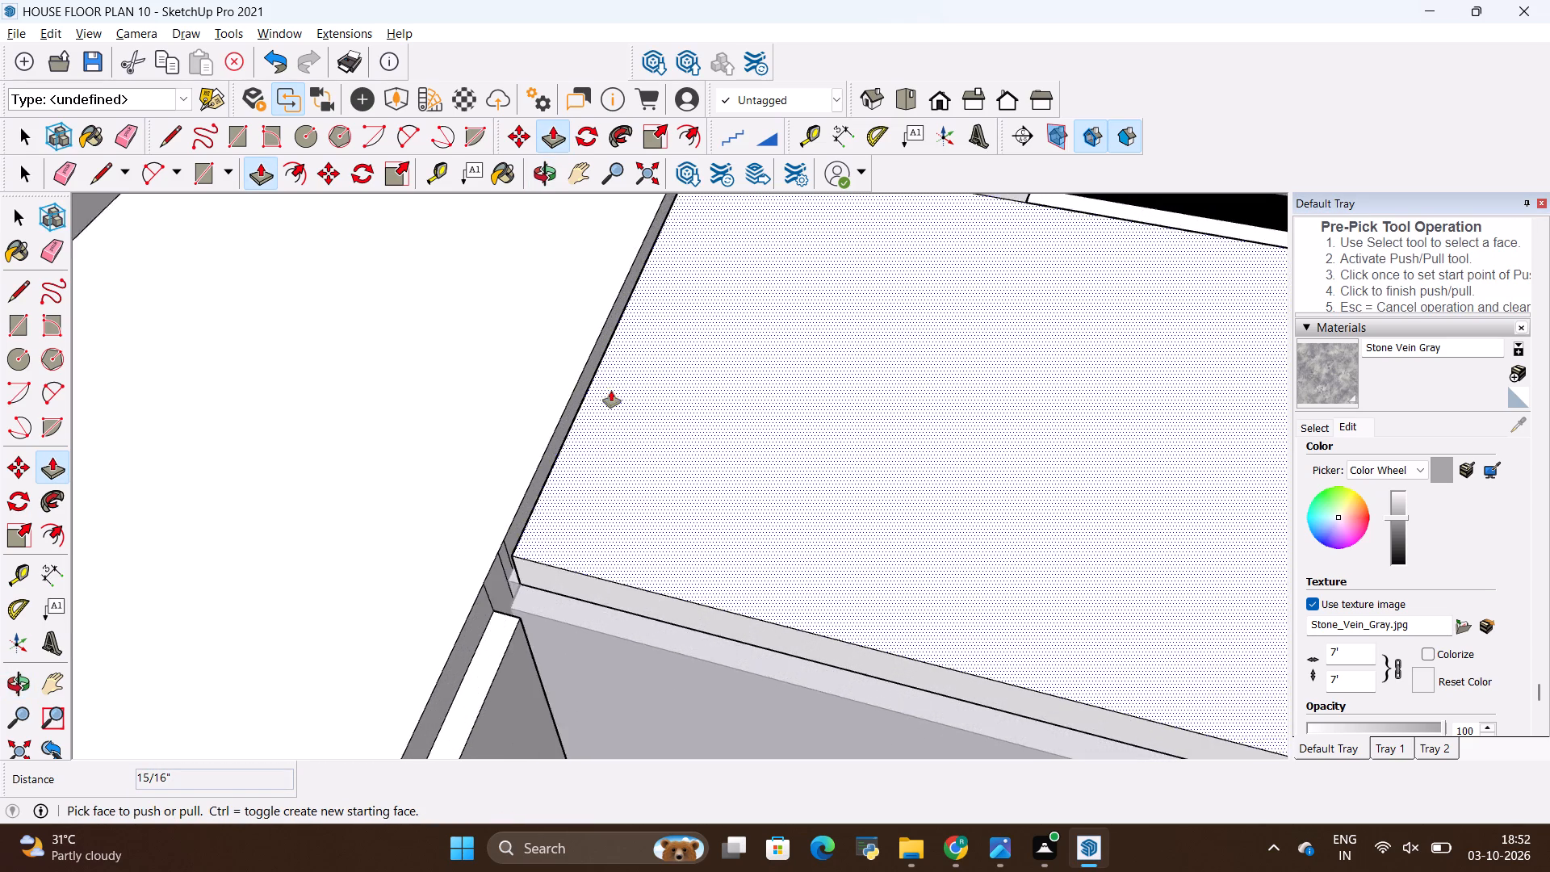
scroll(611, 391, up, 4)
middle_drag(471, 570, 651, 496)
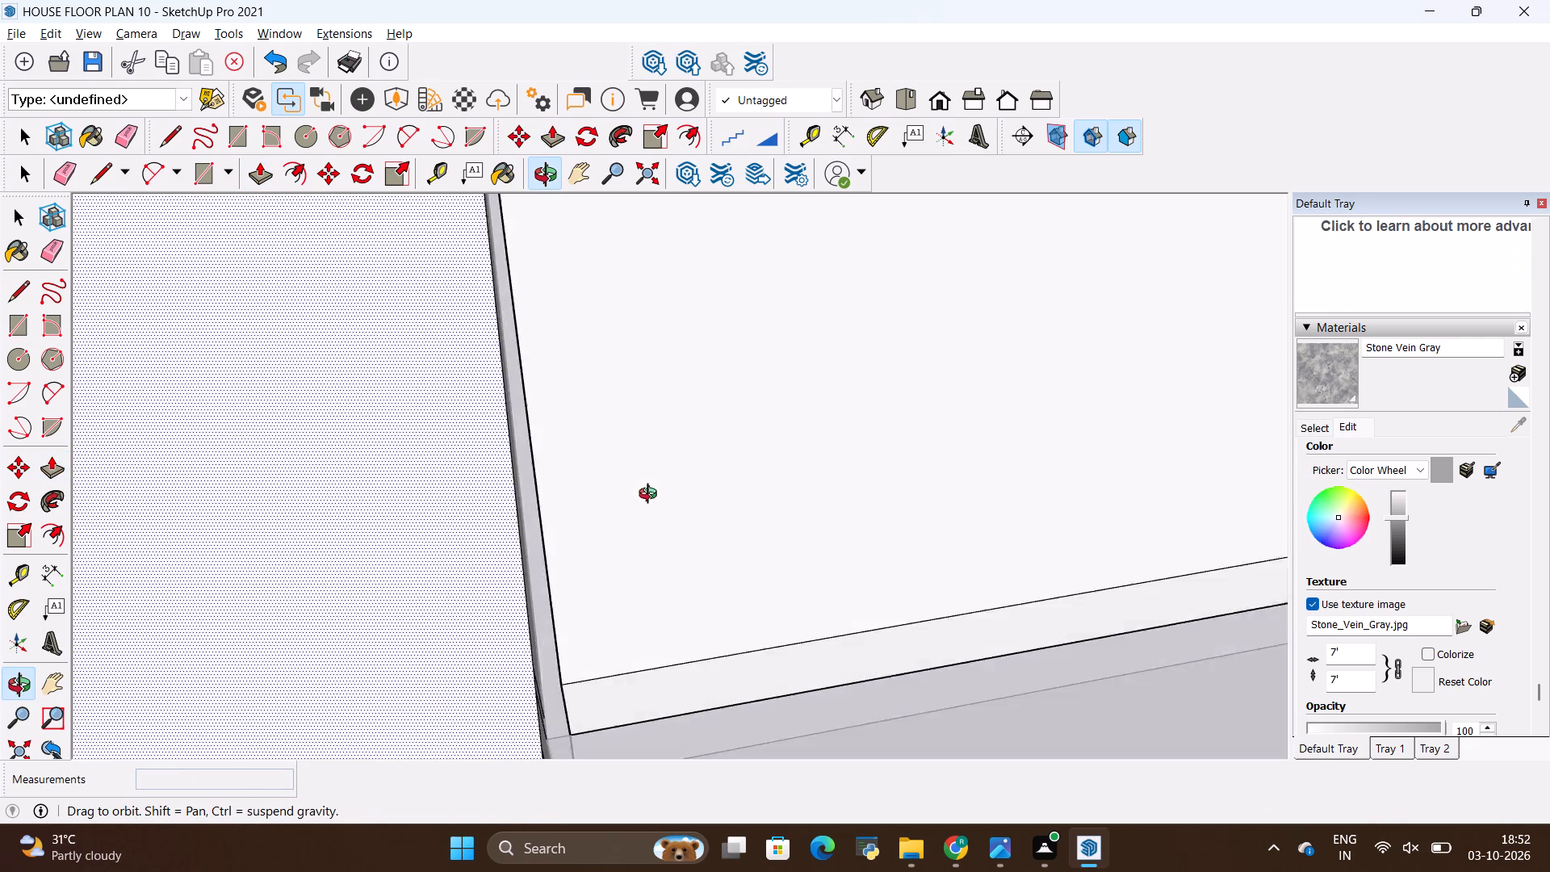
middle_drag(651, 496, 580, 338)
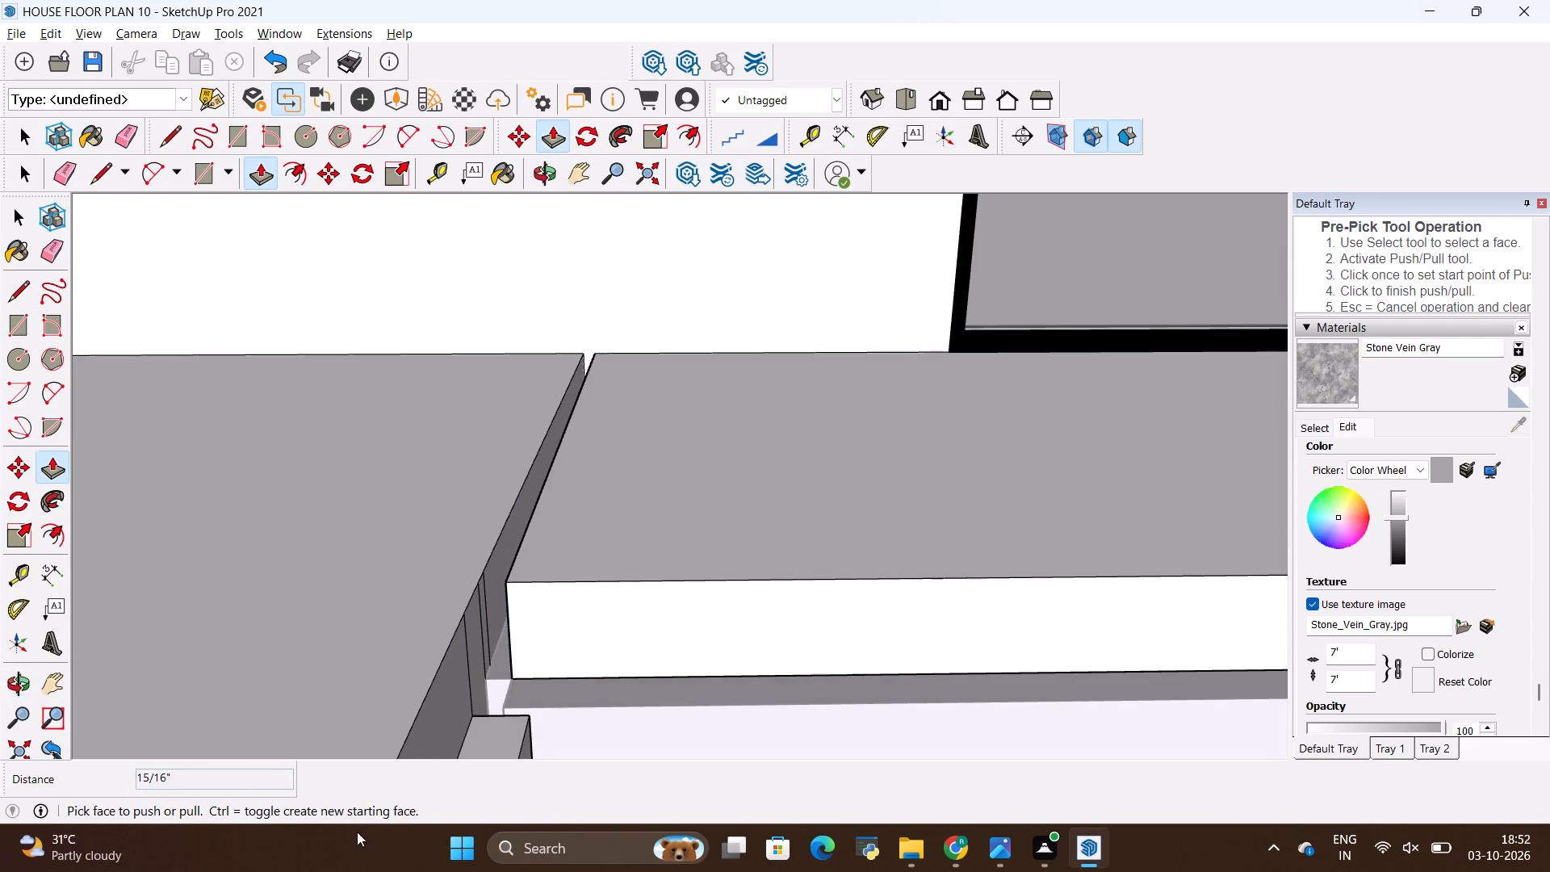
scroll(357, 842, up, 3)
scroll(573, 563, up, 8)
click(478, 697)
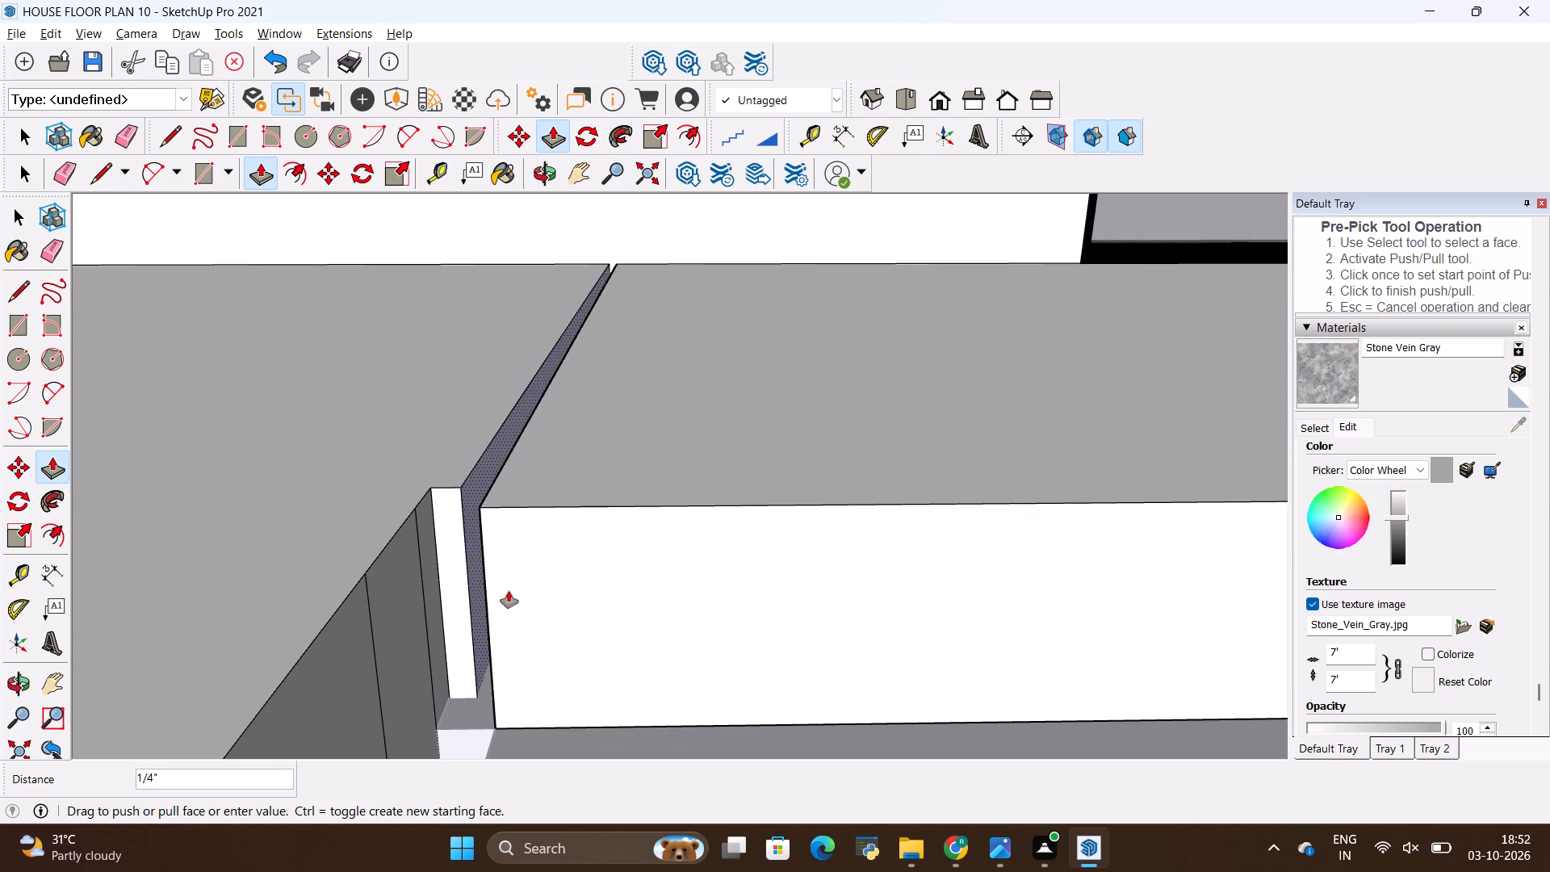
click(558, 605)
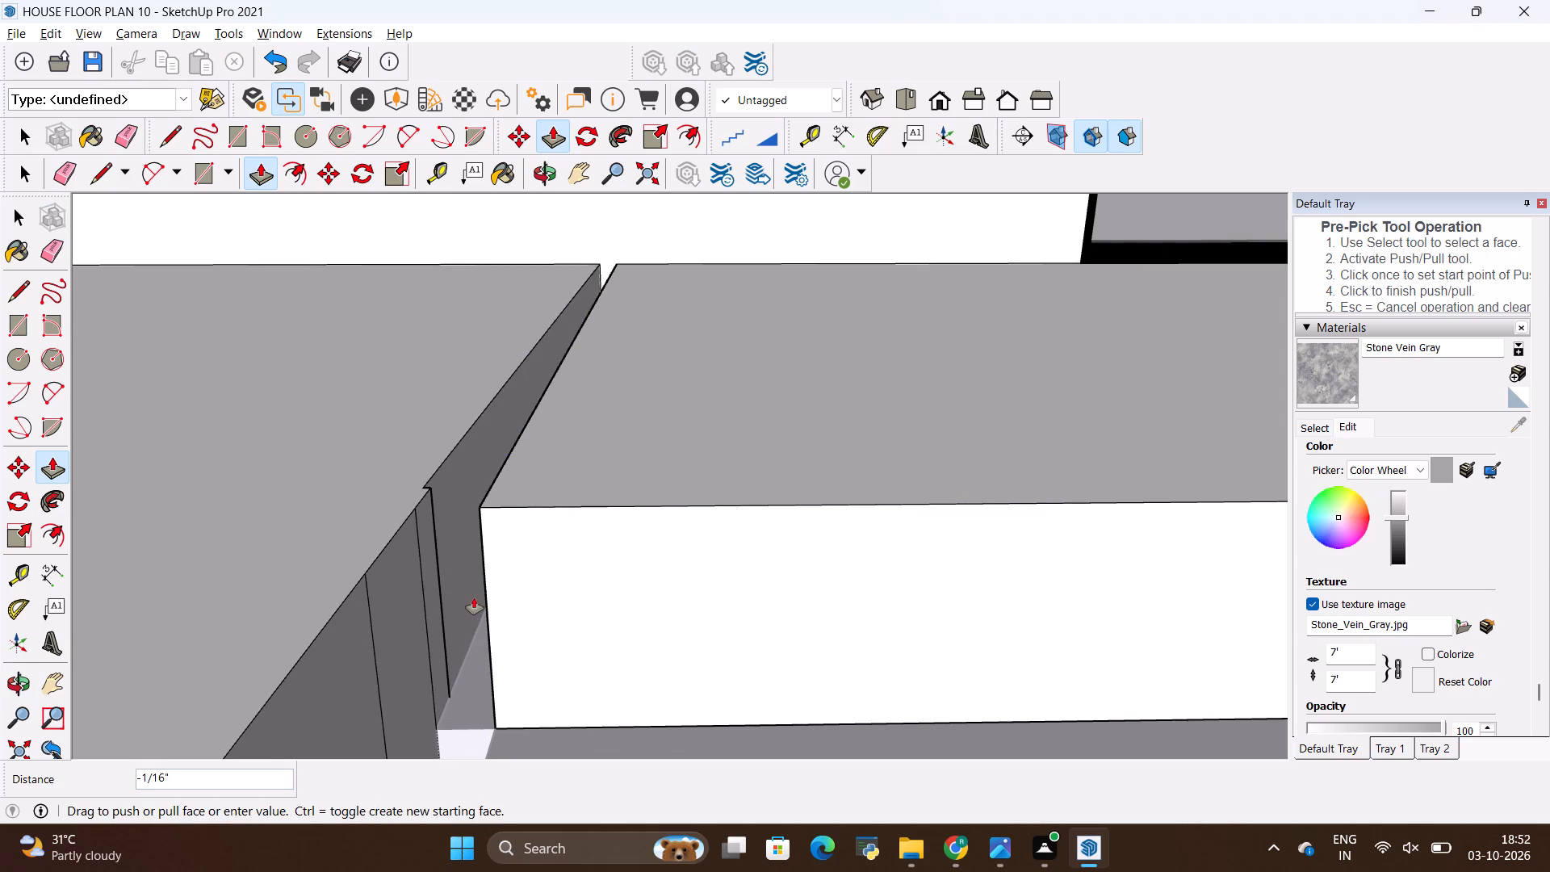
click(573, 619)
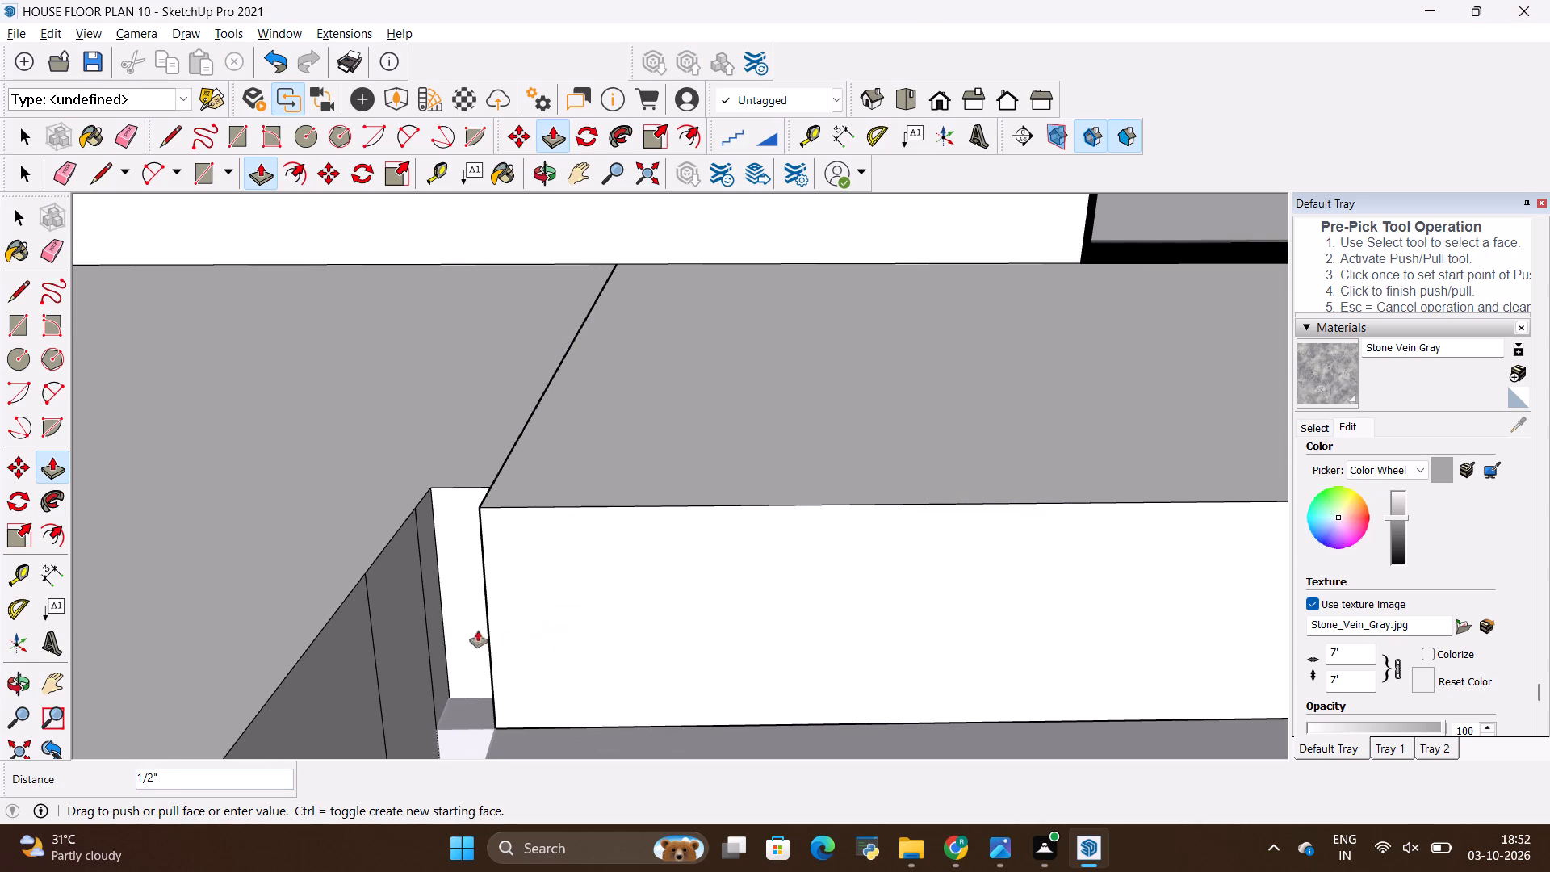
click(490, 501)
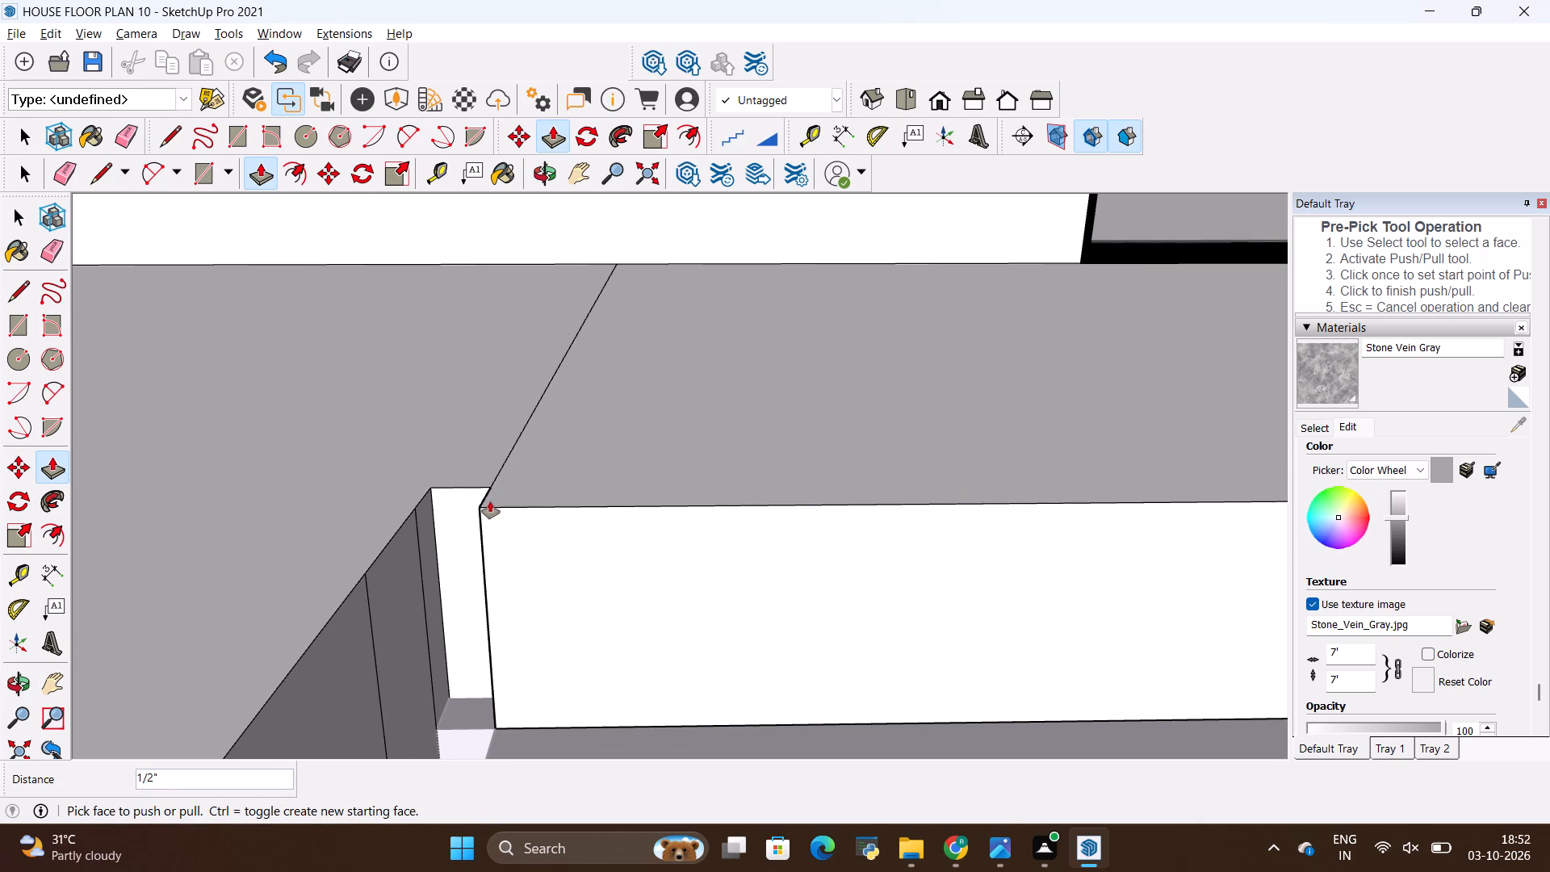
Extrude the small recessed face at the slabs' inner corner until it is flush with the main slab's front edge.
click(463, 534)
click(488, 505)
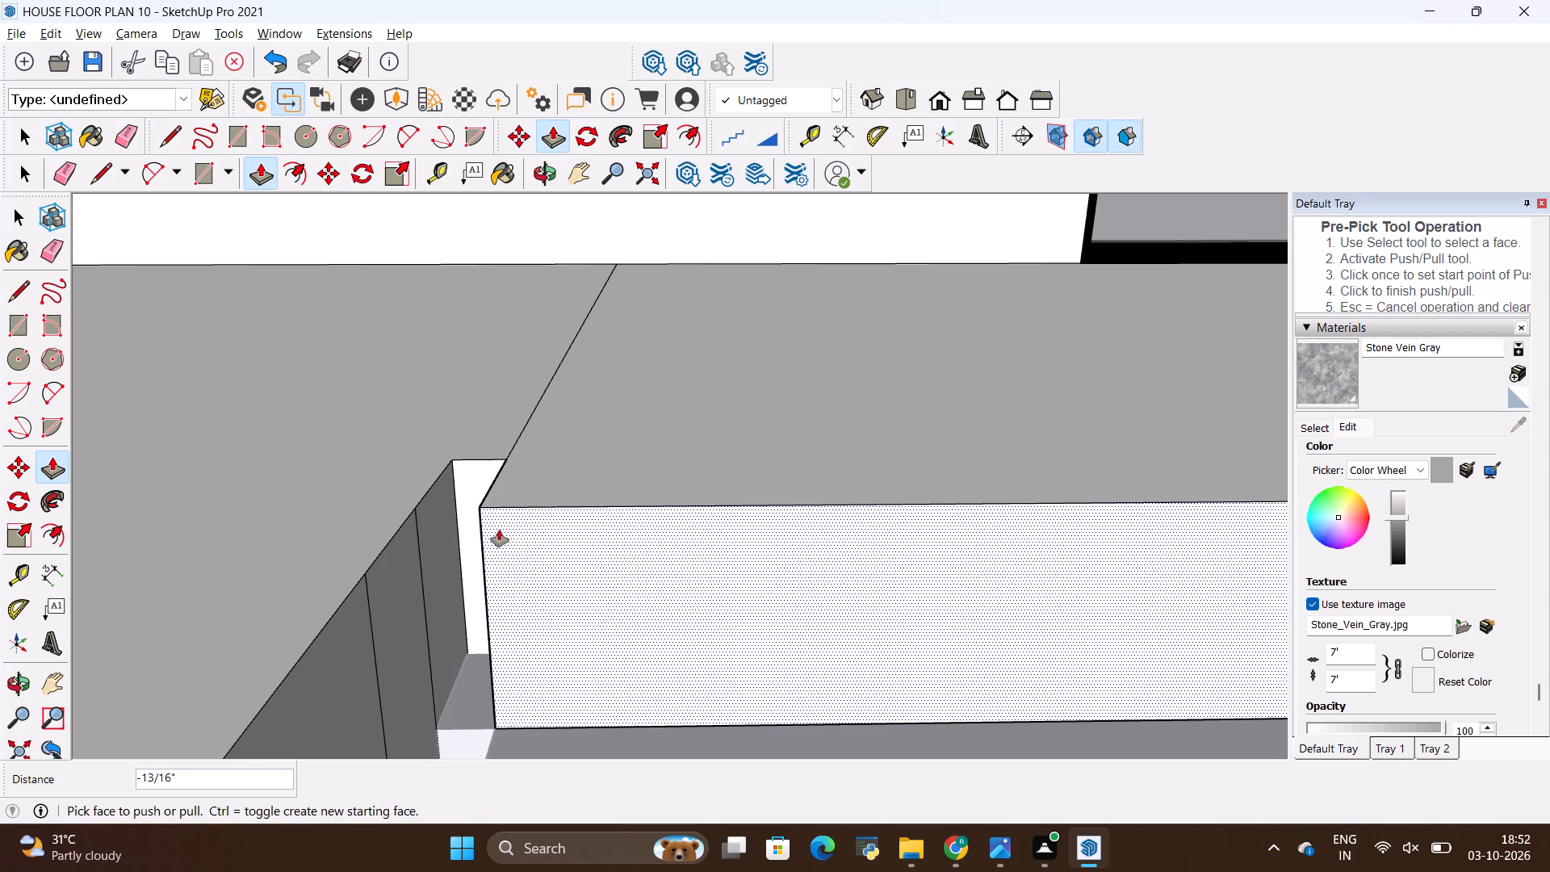
click(473, 480)
click(486, 508)
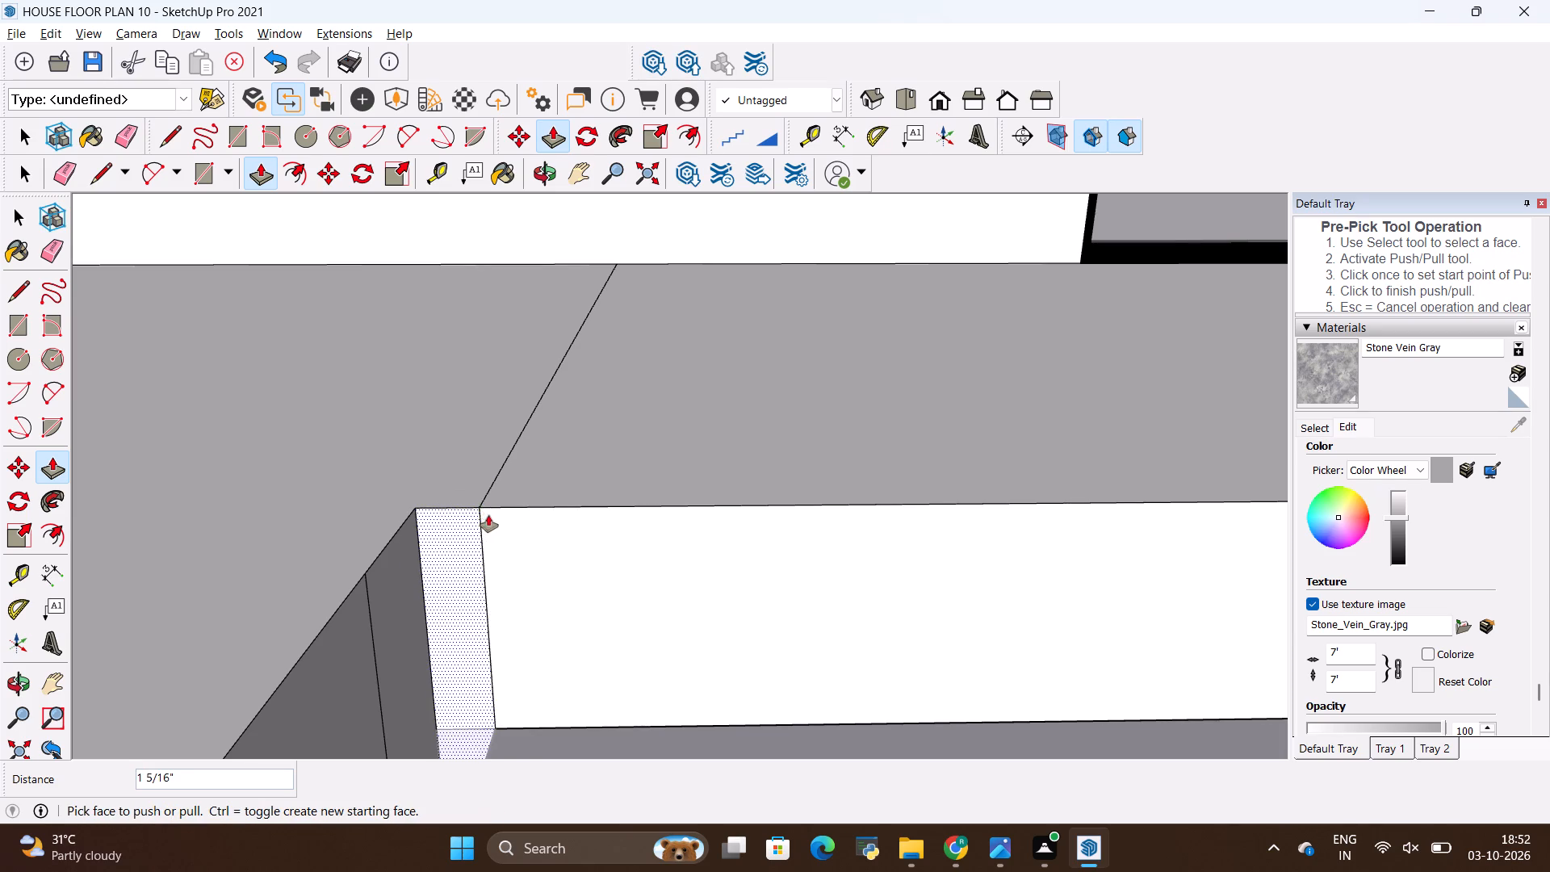
Erase the seam line between the side and main countertop slabs so they form one surface.
scroll(542, 558, down, 10)
middle_drag(632, 473, 571, 651)
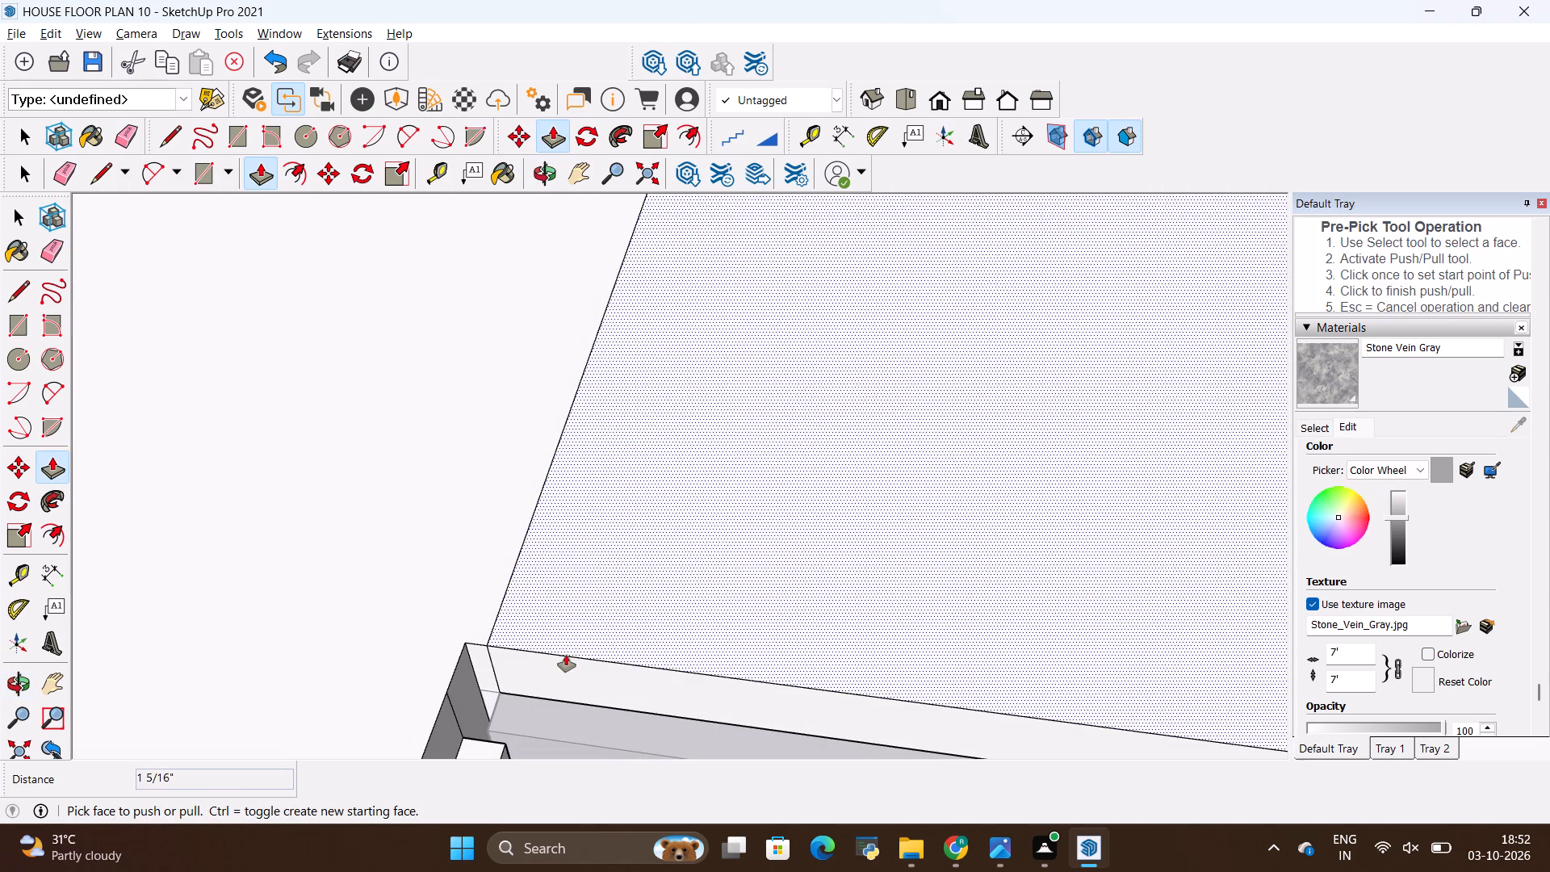
key(e)
drag(583, 544, 502, 518)
drag(512, 523, 530, 534)
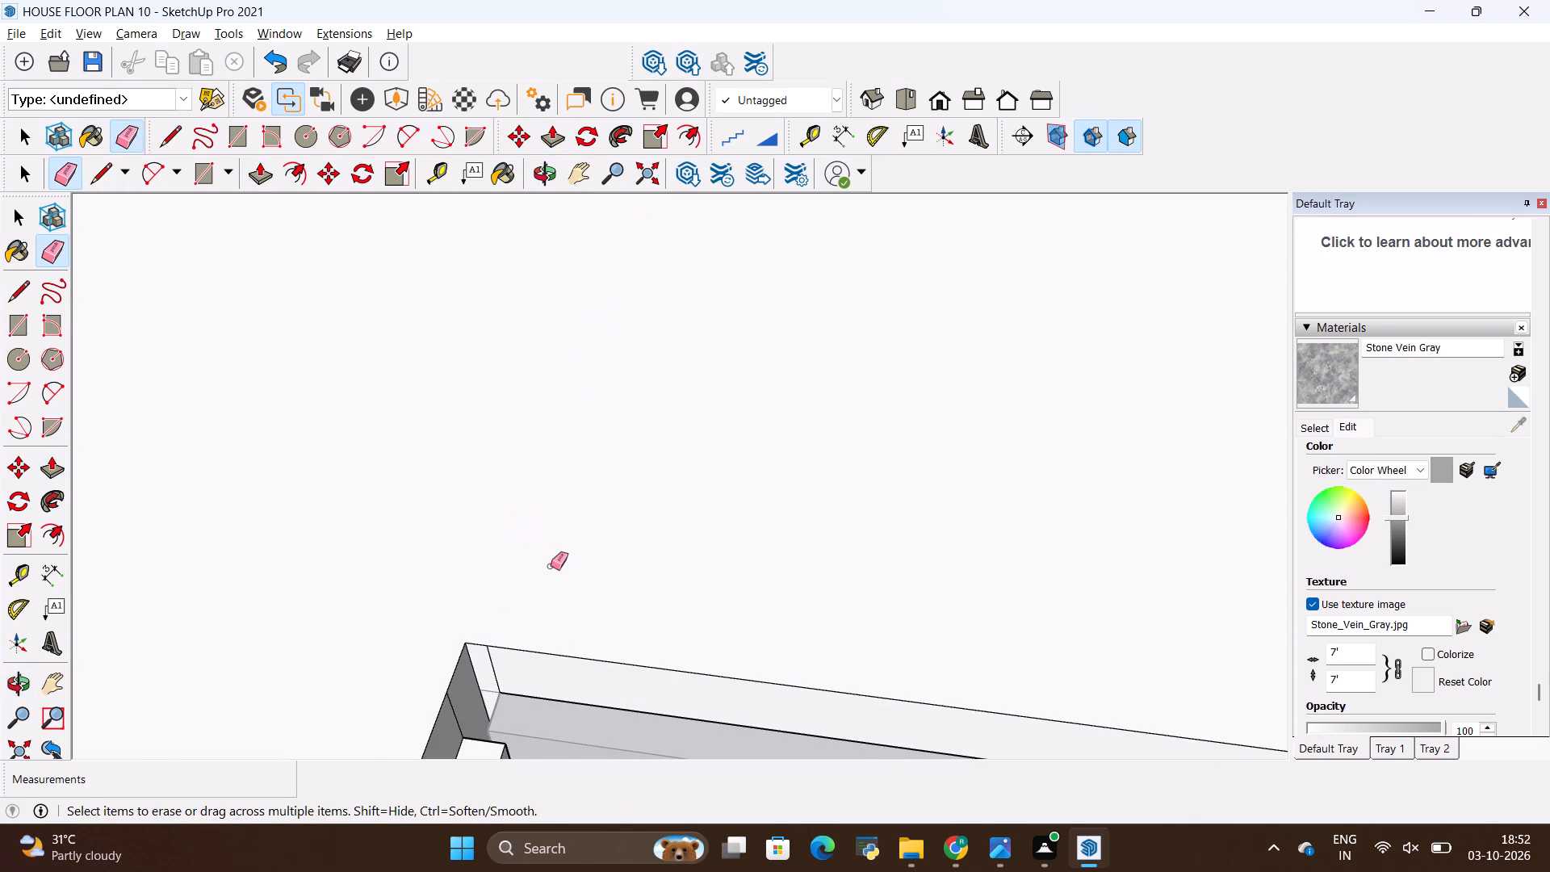
Extrude the front edge face of the main countertop slab outward by 2".
scroll(551, 567, down, 20)
scroll(551, 567, down, 7)
middle_drag(751, 614, 613, 527)
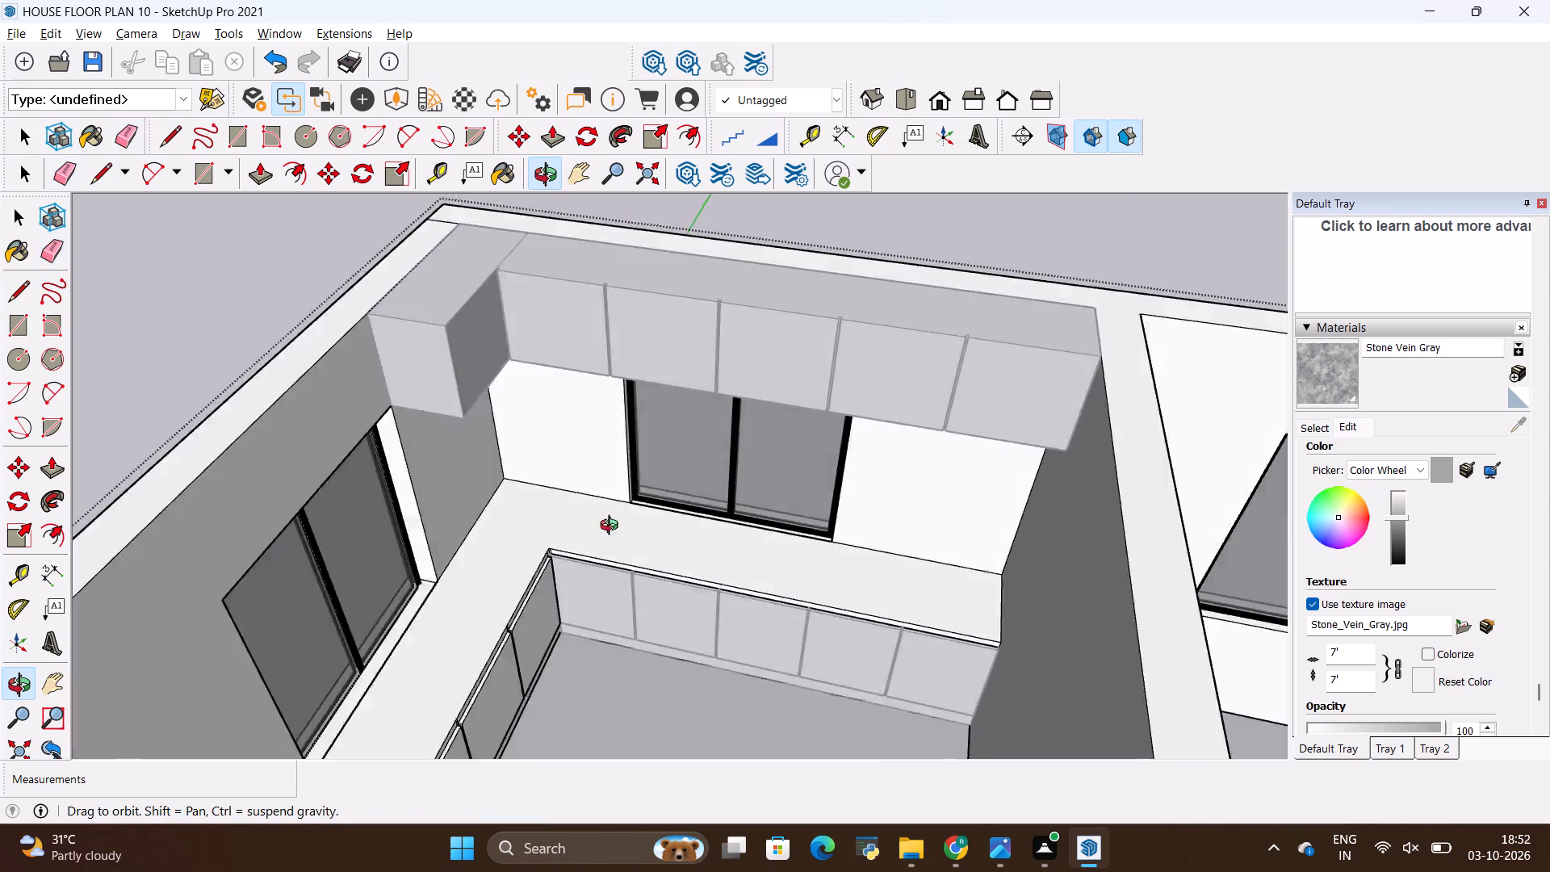
middle_drag(613, 527, 520, 572)
scroll(514, 576, down, 1)
scroll(465, 582, up, 10)
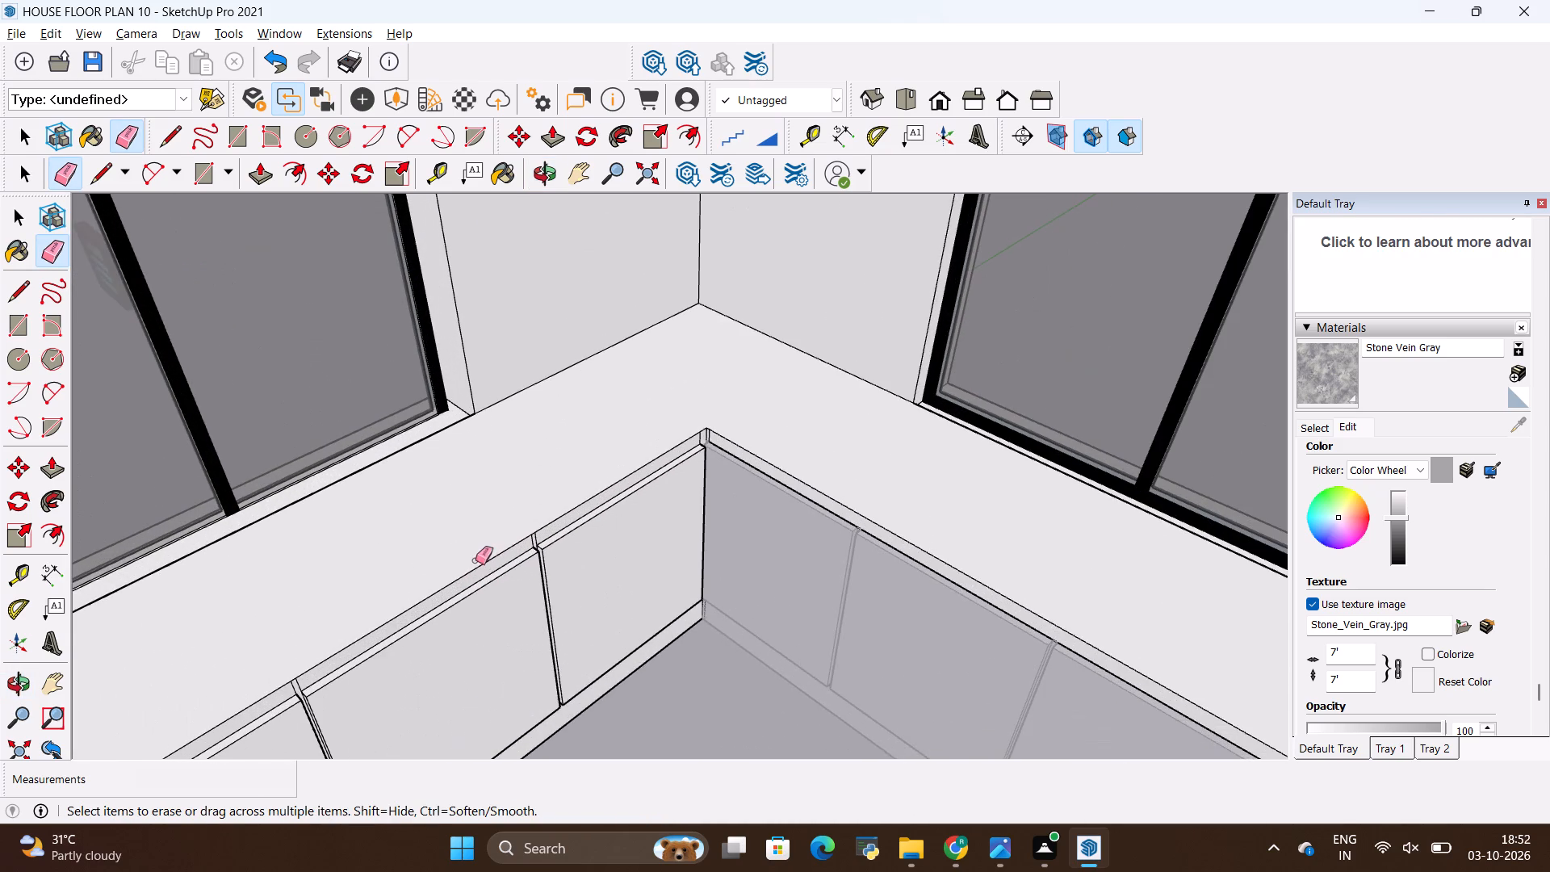
scroll(480, 548, down, 9)
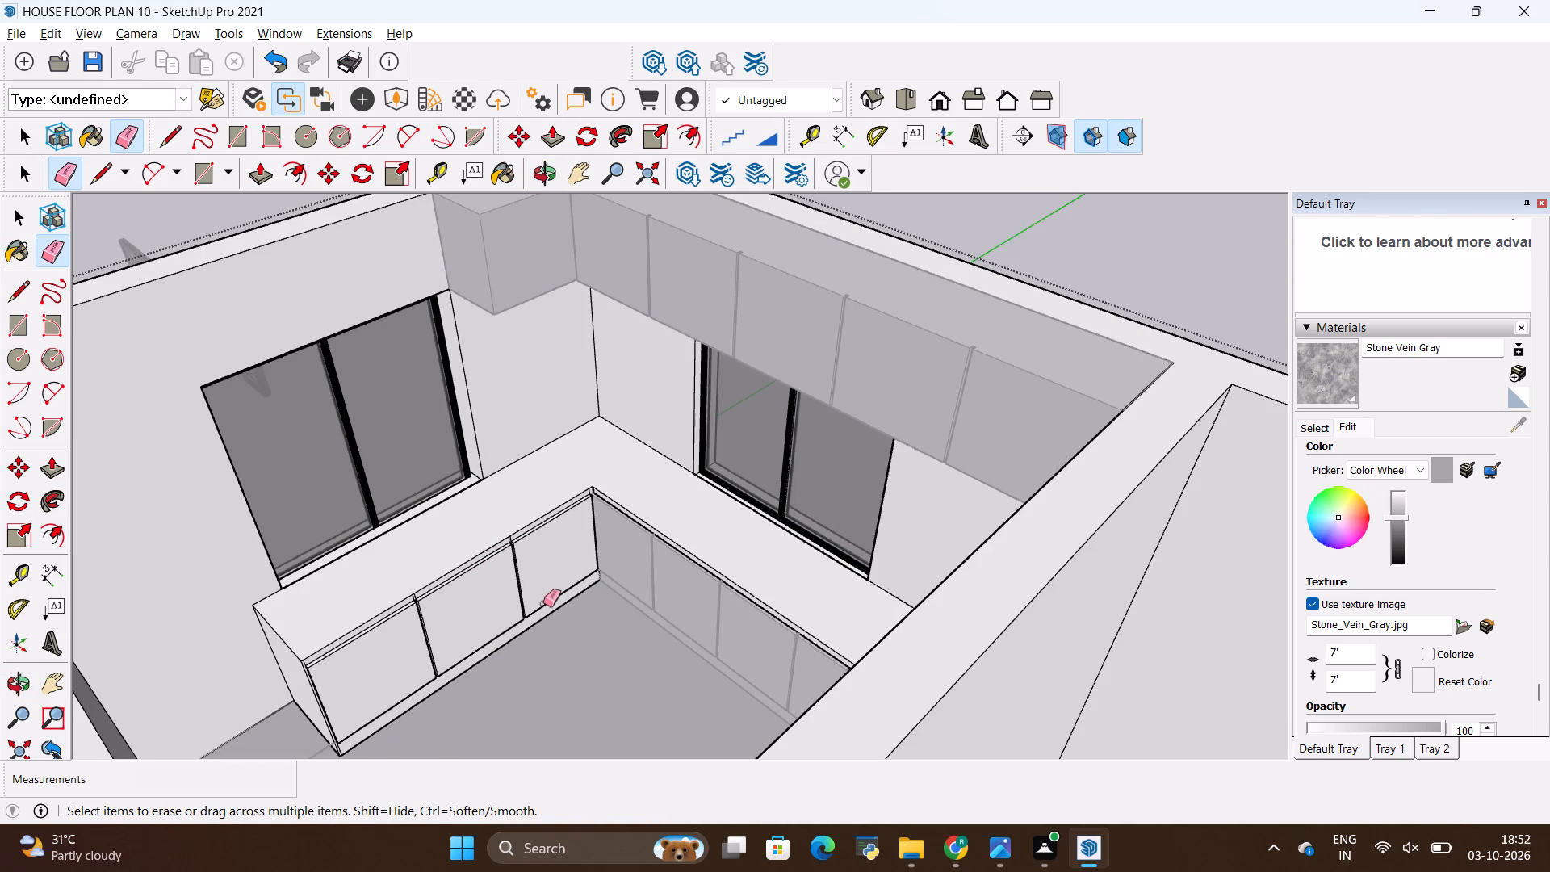
scroll(370, 618, up, 1)
middle_drag(397, 619, 448, 624)
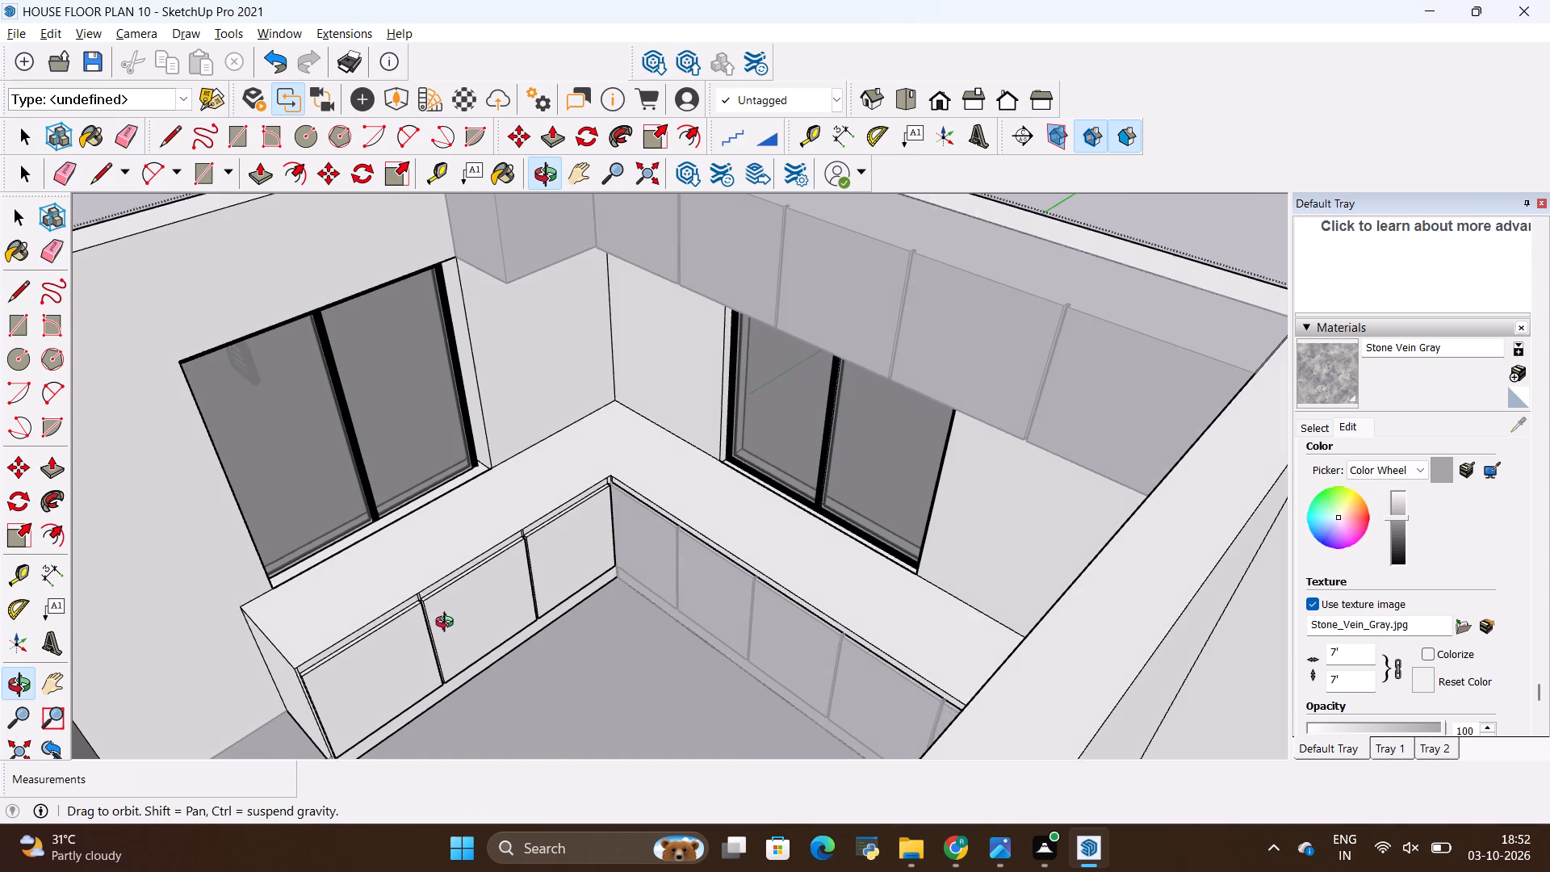
middle_drag(448, 624, 527, 602)
scroll(616, 540, up, 10)
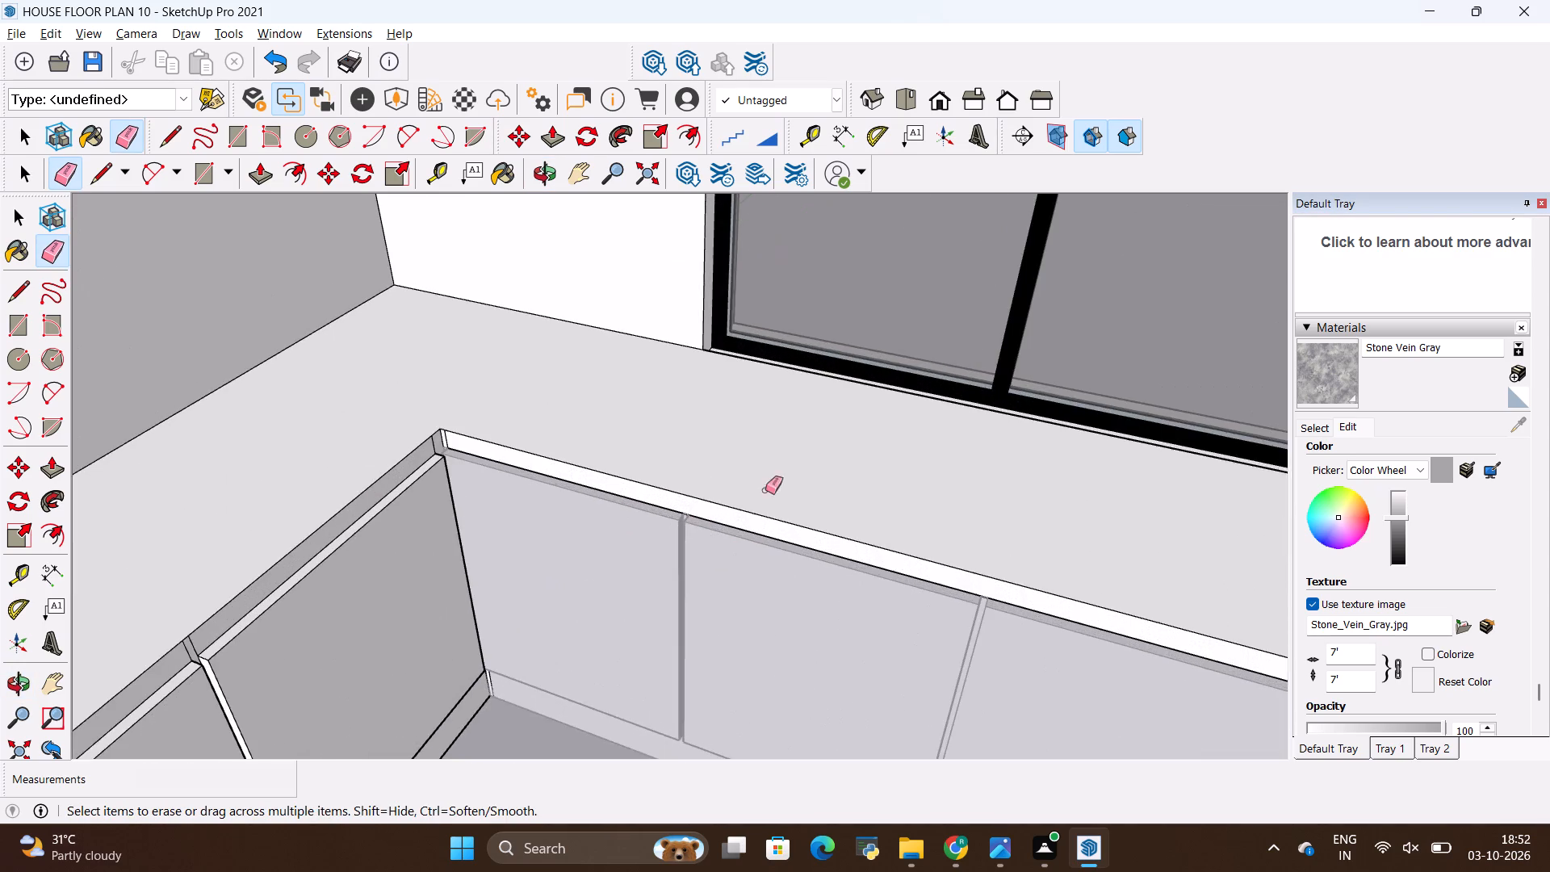
middle_drag(768, 482, 664, 525)
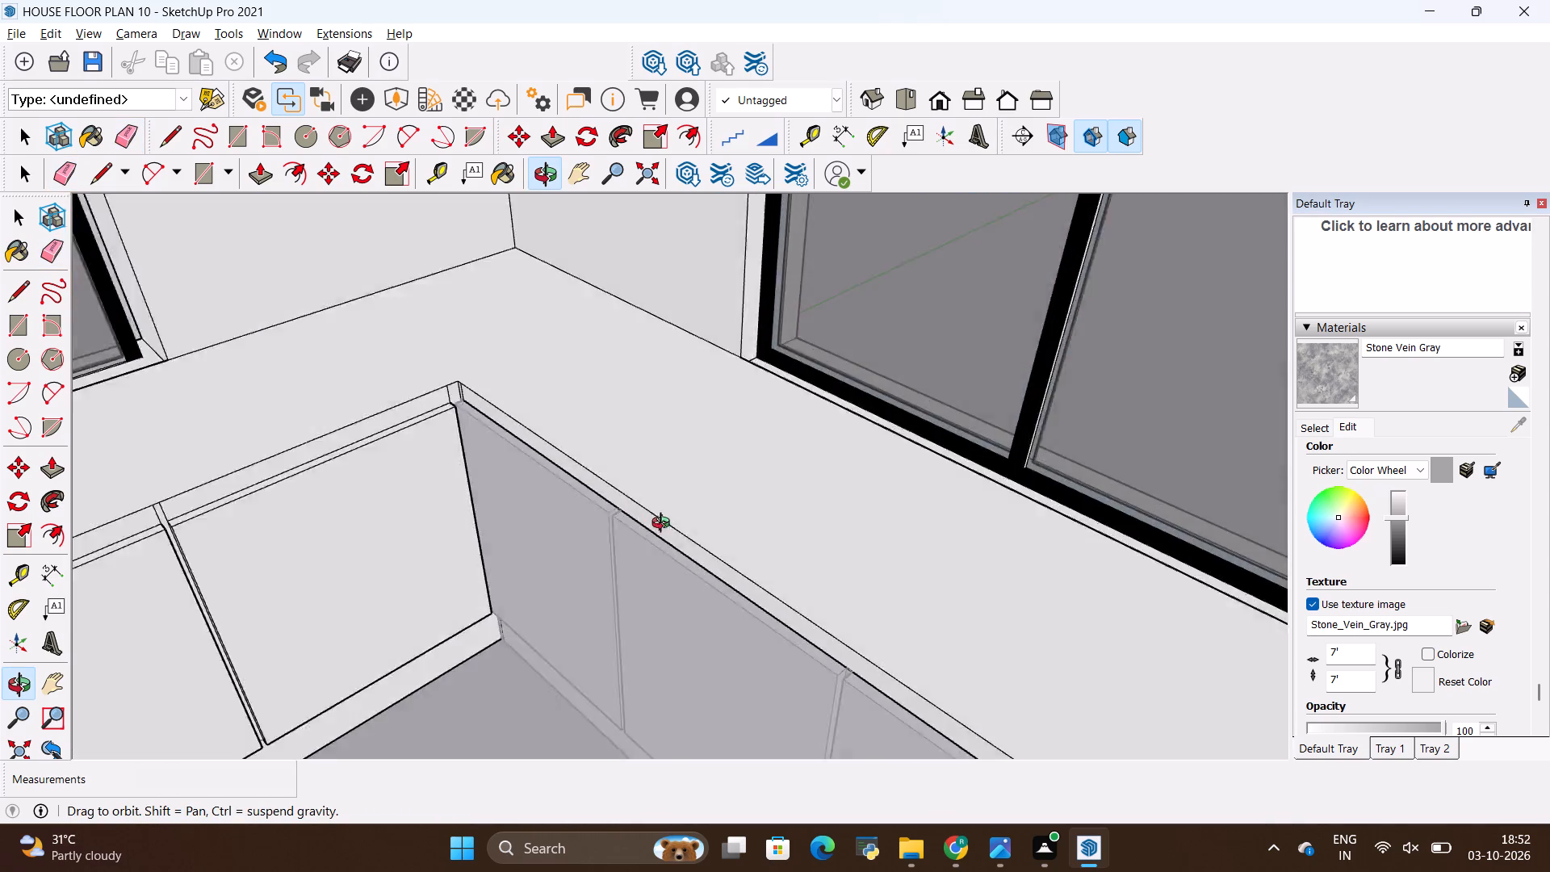
middle_drag(664, 525, 911, 475)
scroll(899, 526, up, 2)
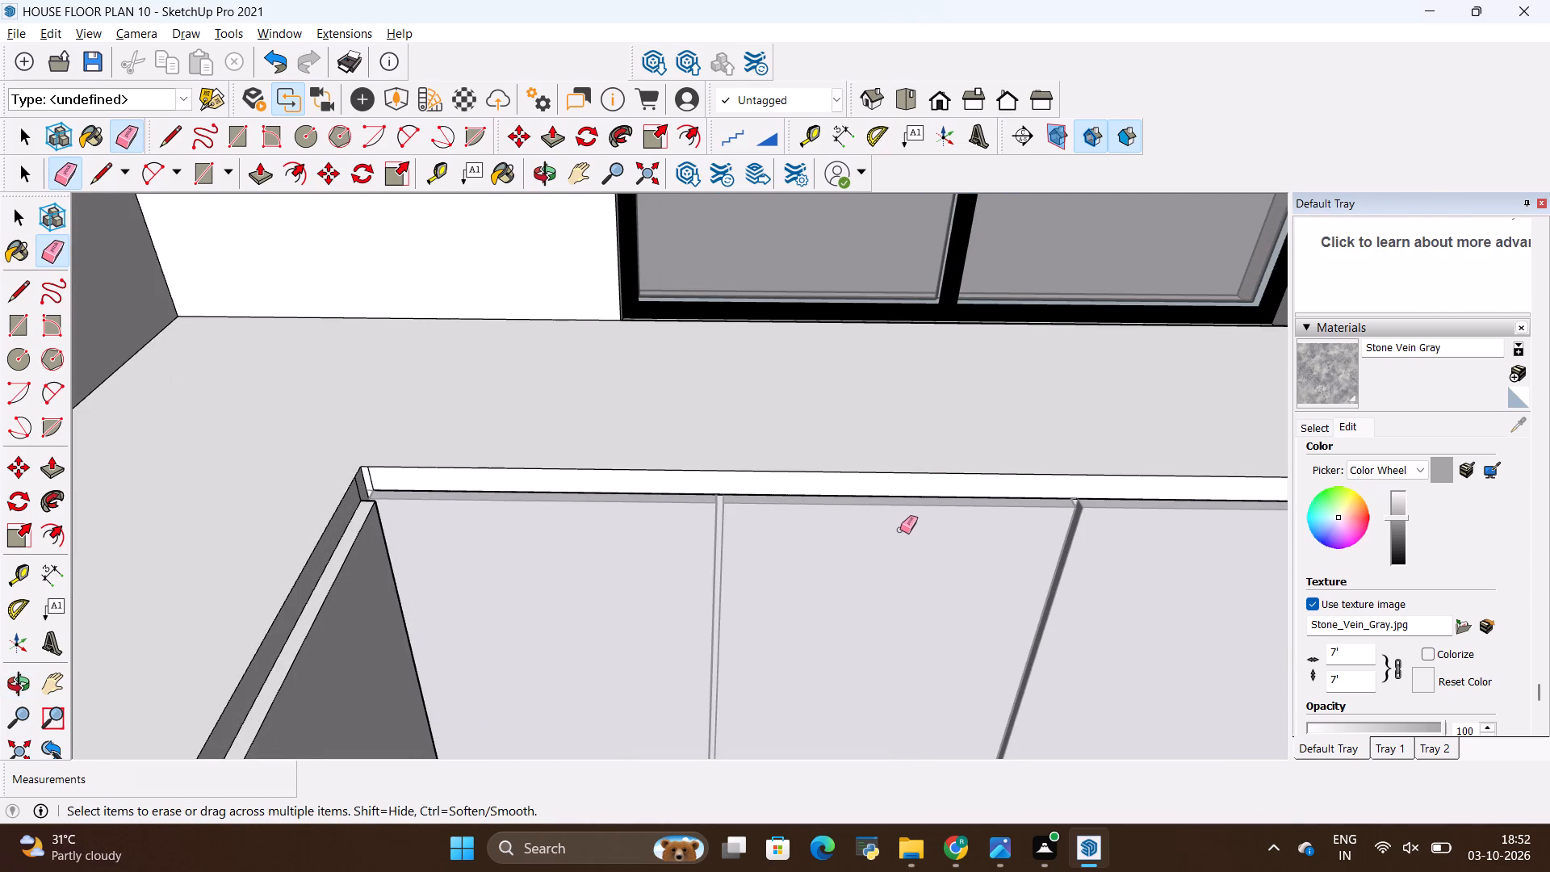
key(p)
click(911, 480)
key(BackSpace)
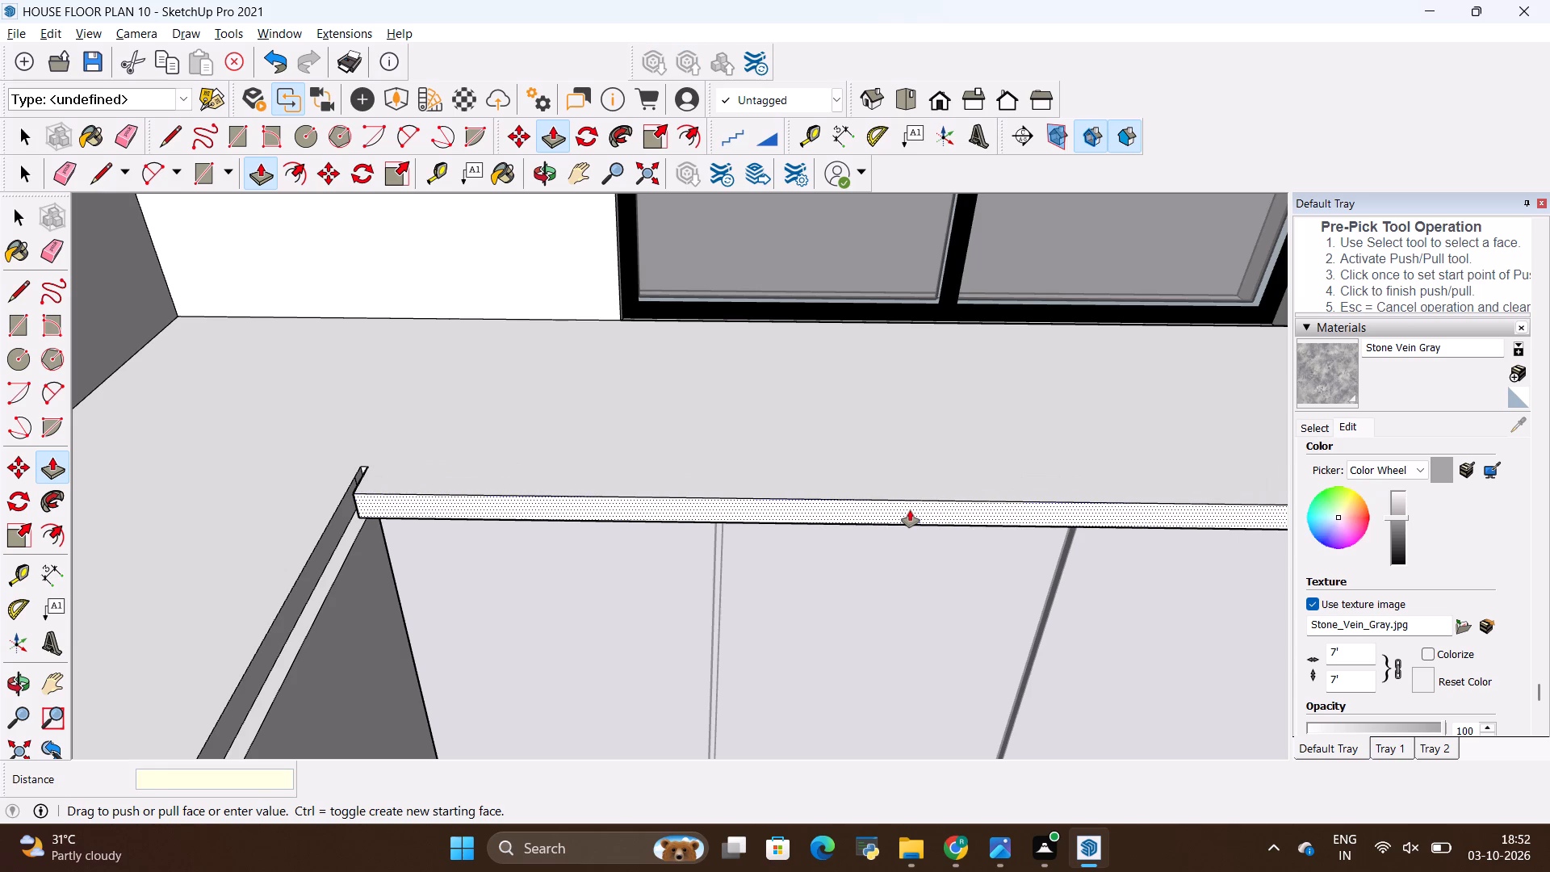
text(2")
key(Return)
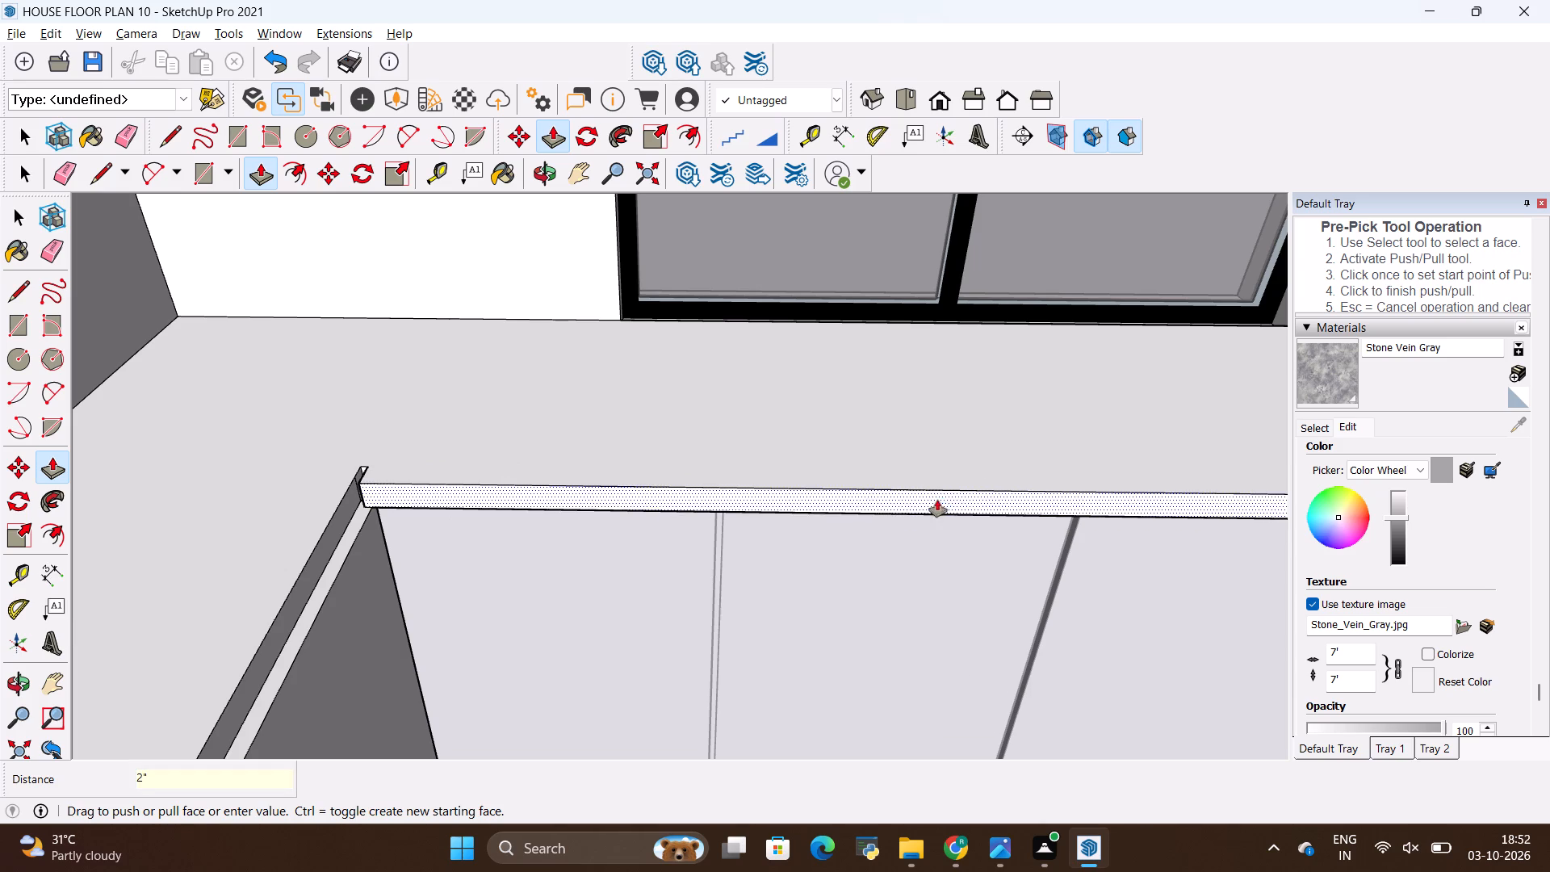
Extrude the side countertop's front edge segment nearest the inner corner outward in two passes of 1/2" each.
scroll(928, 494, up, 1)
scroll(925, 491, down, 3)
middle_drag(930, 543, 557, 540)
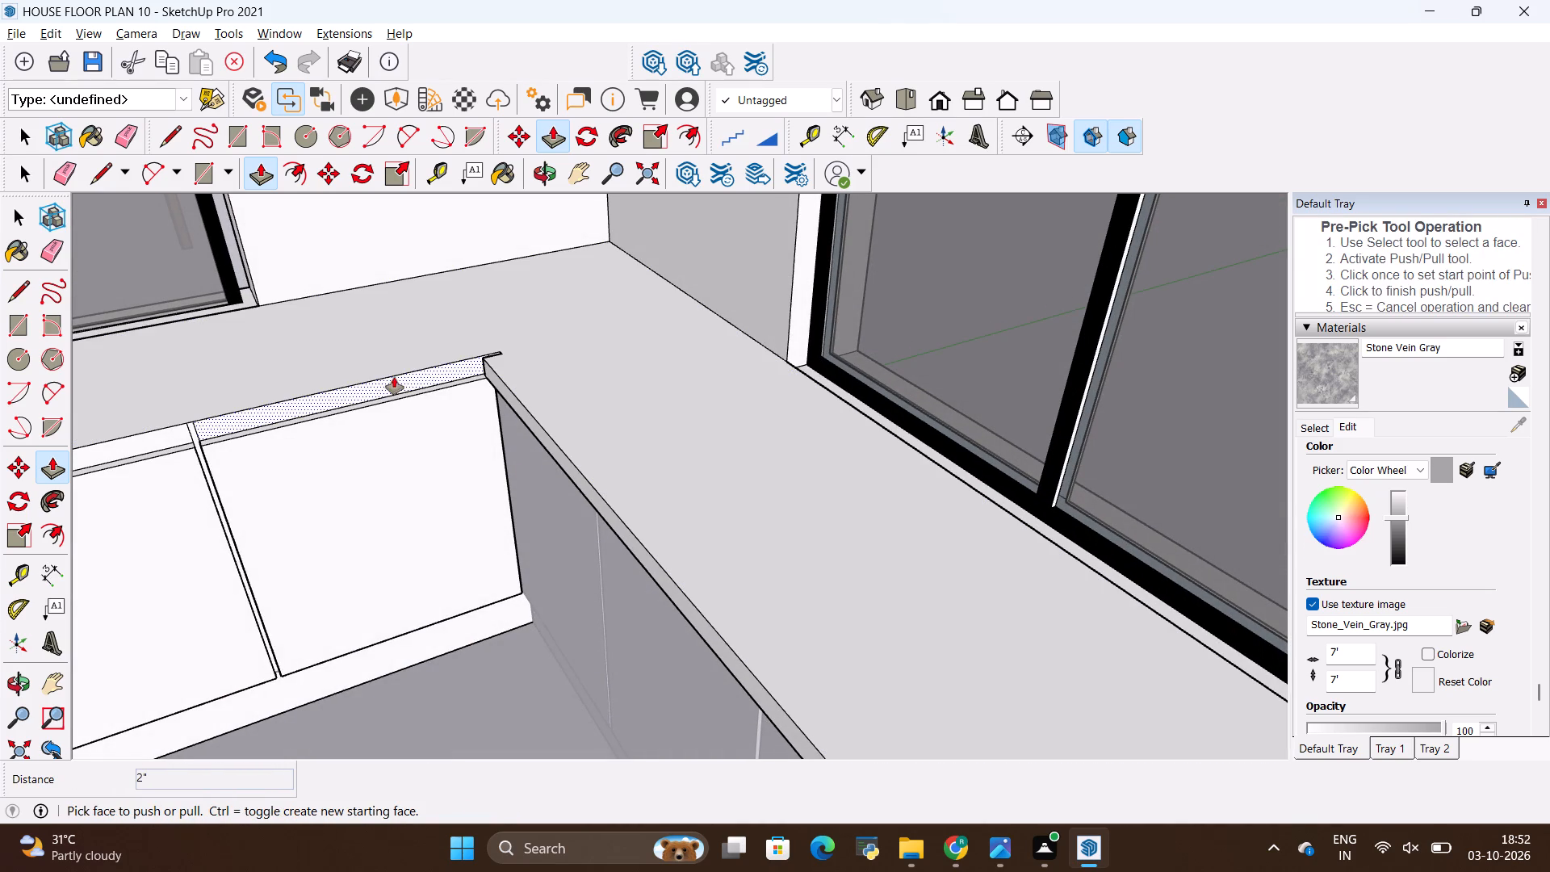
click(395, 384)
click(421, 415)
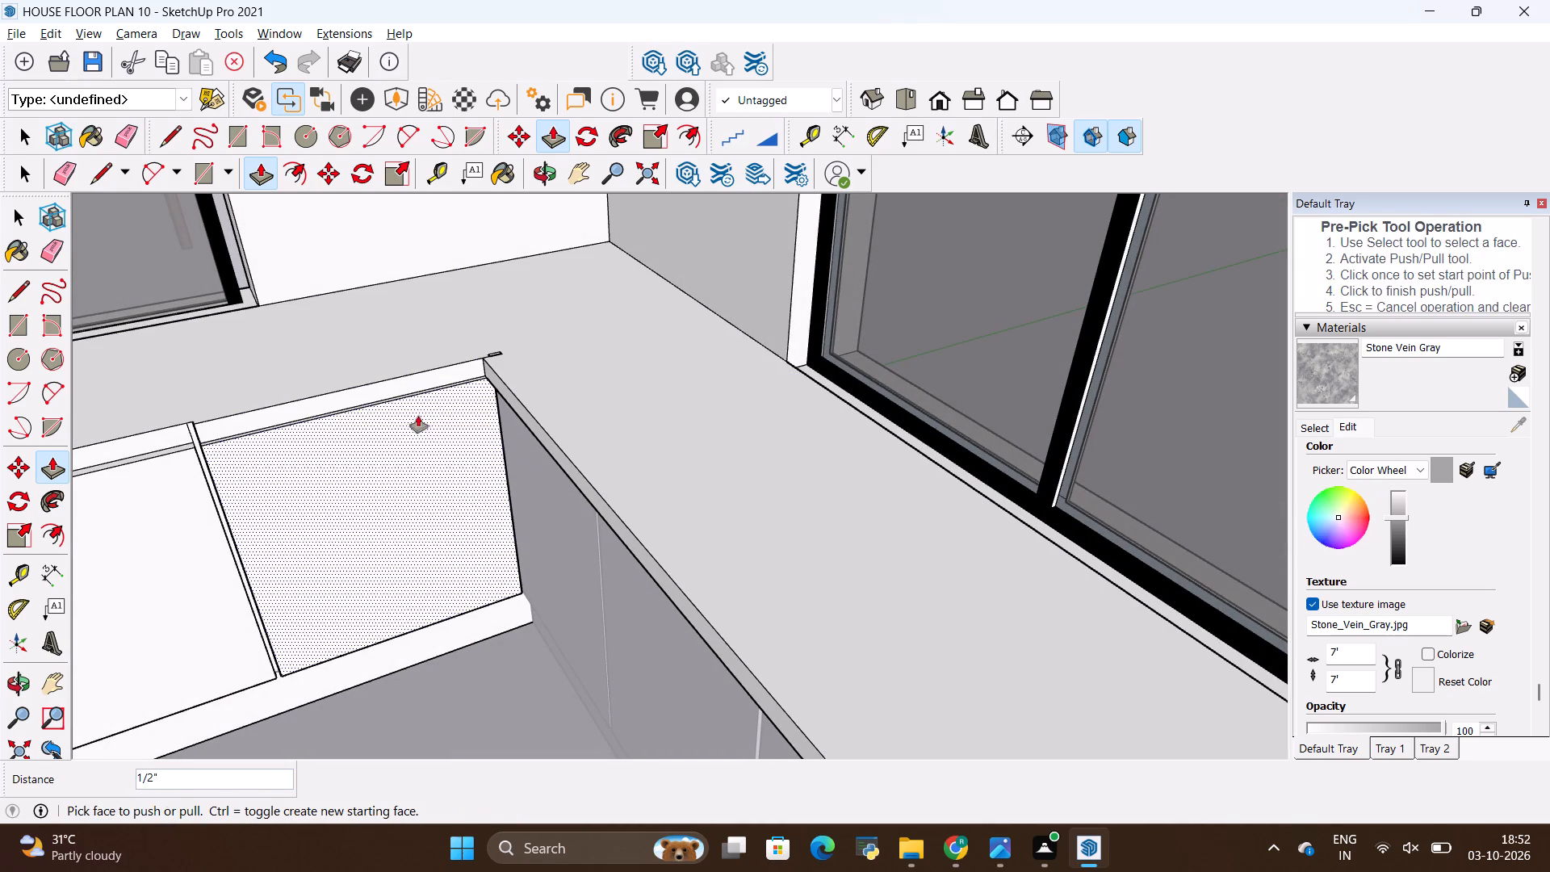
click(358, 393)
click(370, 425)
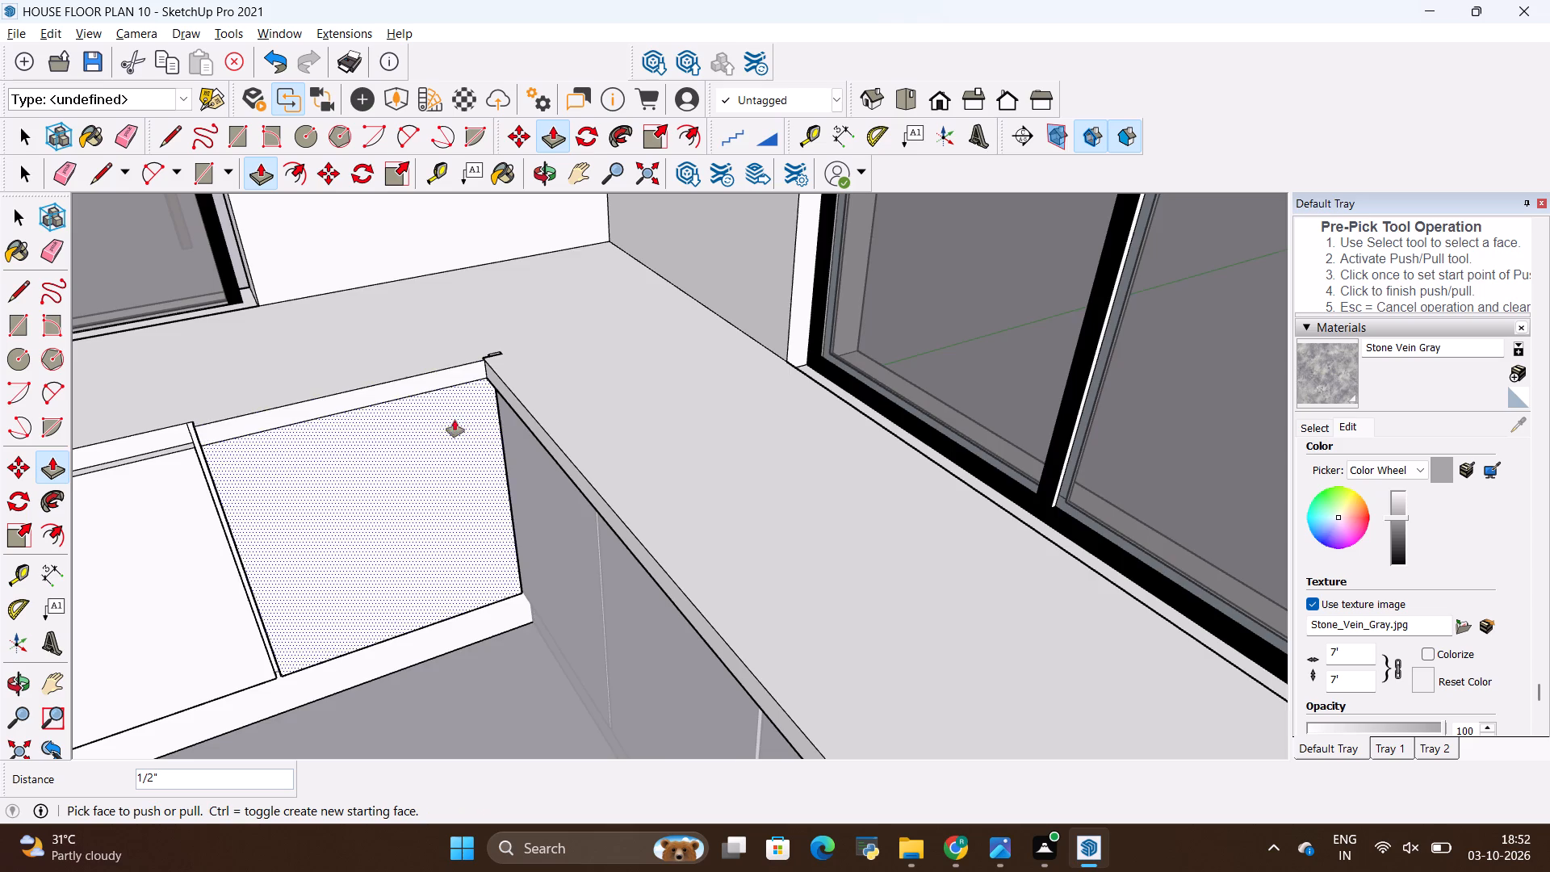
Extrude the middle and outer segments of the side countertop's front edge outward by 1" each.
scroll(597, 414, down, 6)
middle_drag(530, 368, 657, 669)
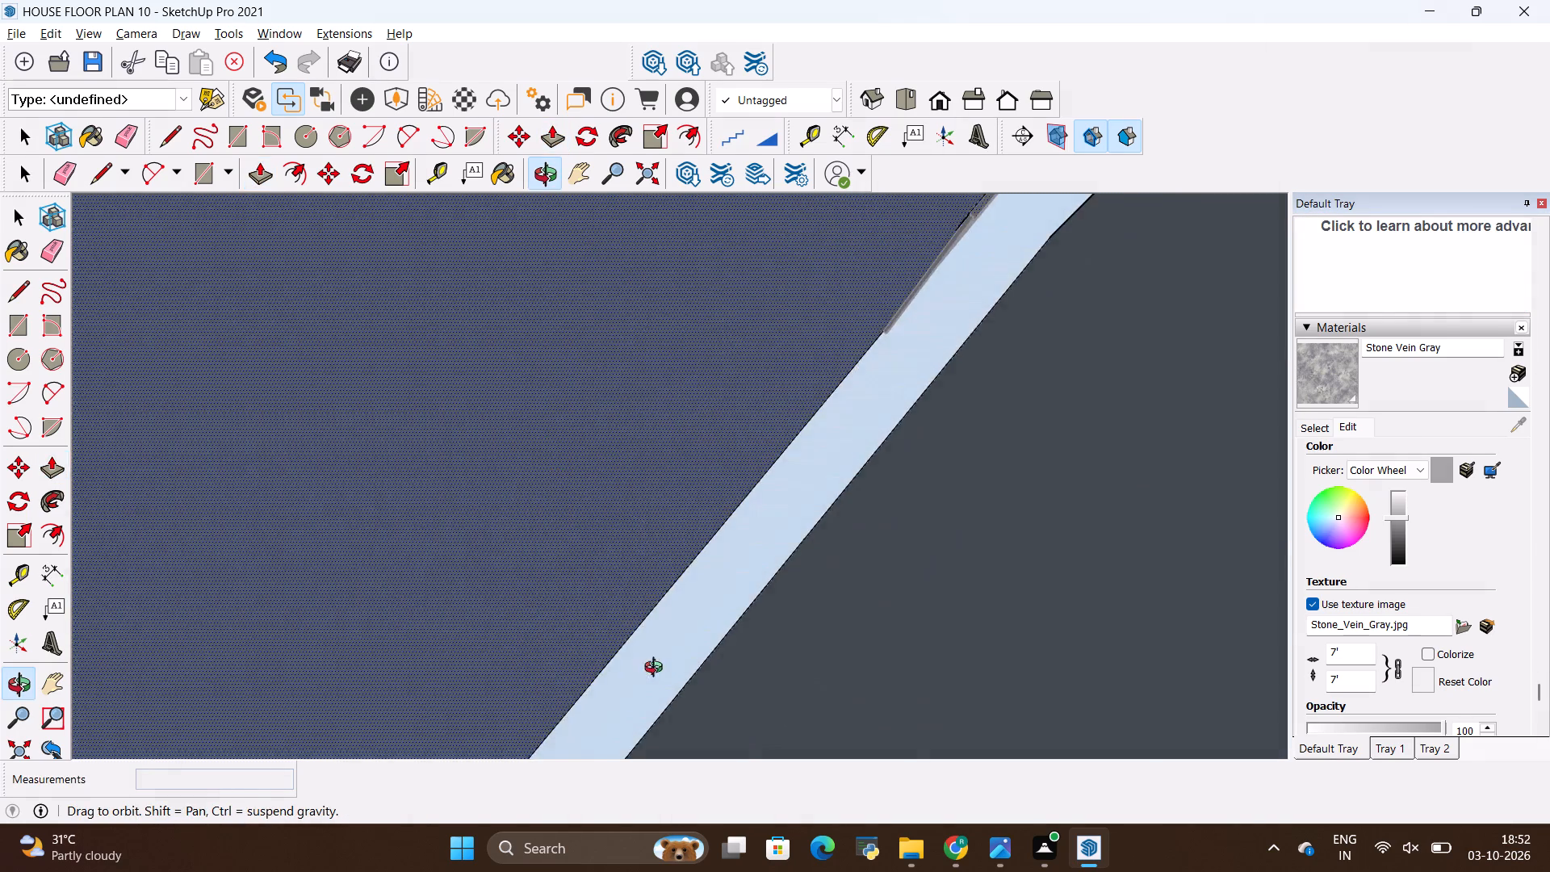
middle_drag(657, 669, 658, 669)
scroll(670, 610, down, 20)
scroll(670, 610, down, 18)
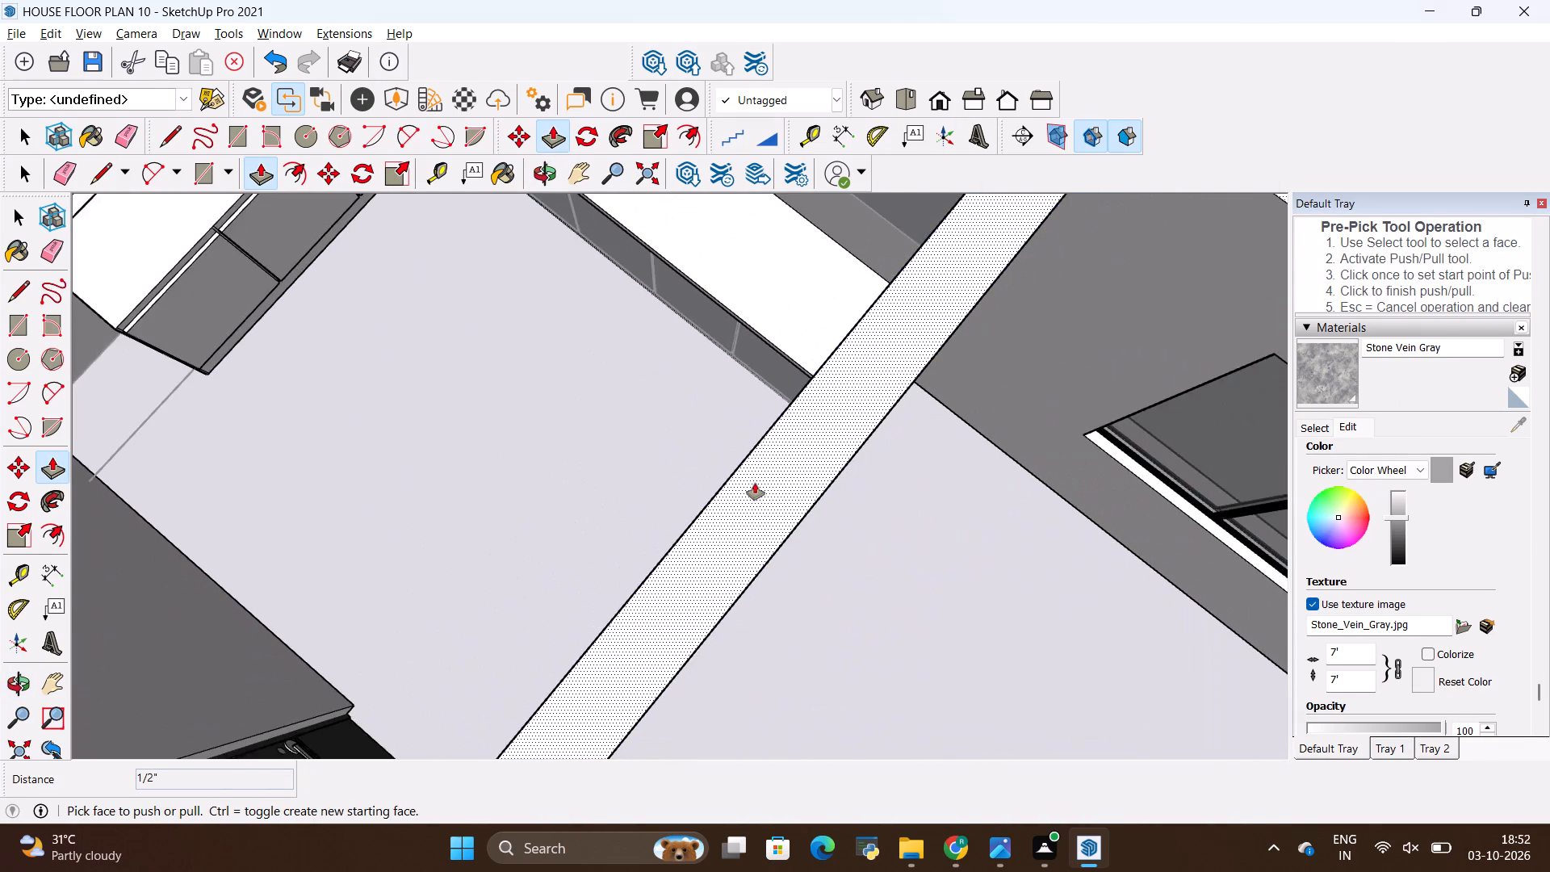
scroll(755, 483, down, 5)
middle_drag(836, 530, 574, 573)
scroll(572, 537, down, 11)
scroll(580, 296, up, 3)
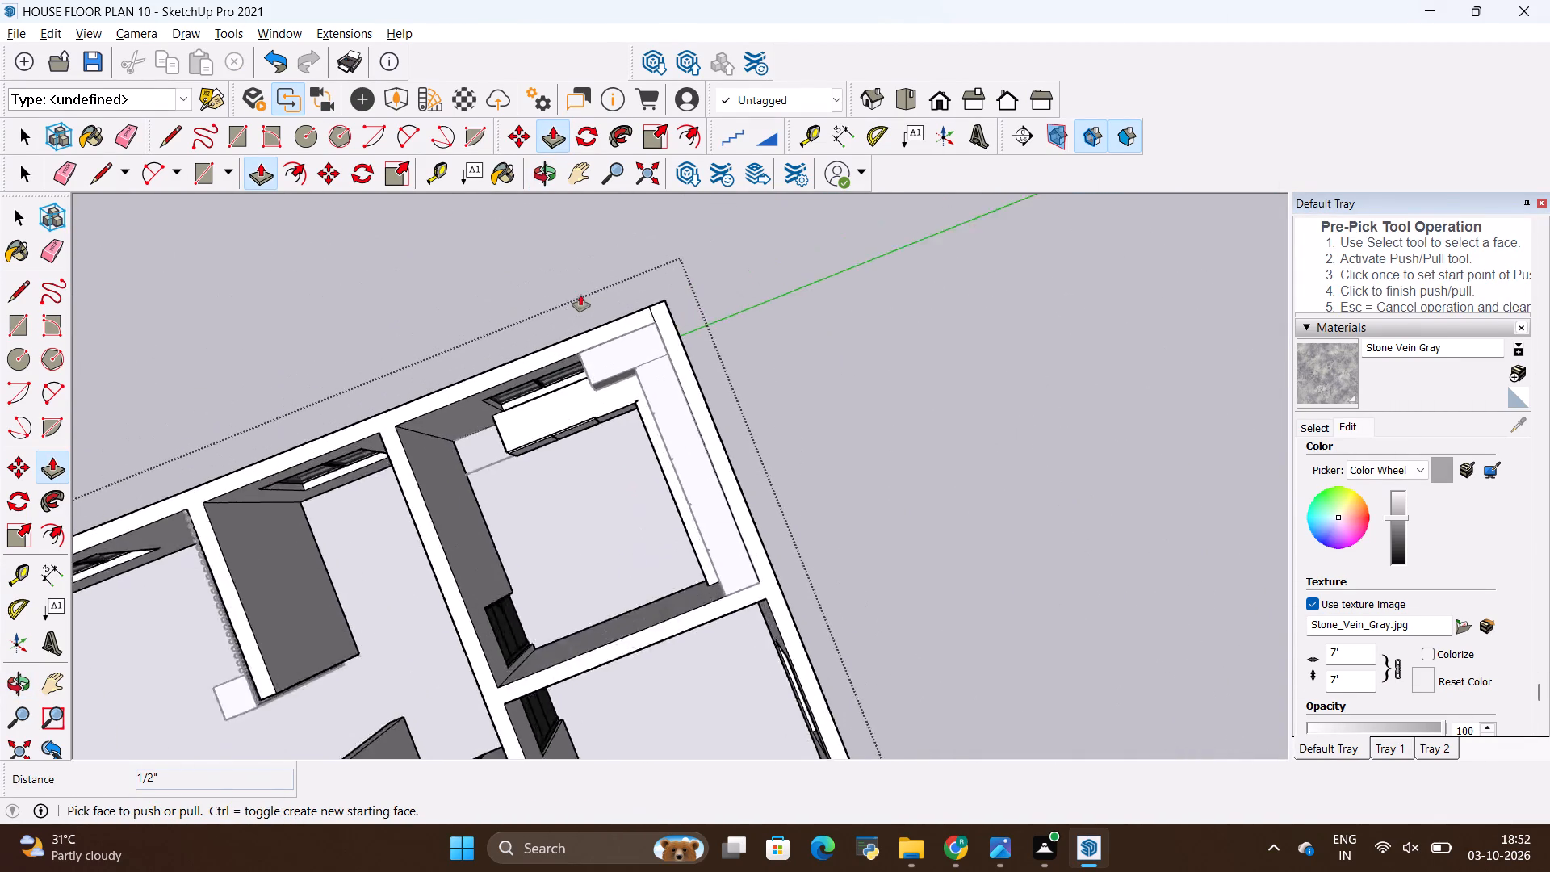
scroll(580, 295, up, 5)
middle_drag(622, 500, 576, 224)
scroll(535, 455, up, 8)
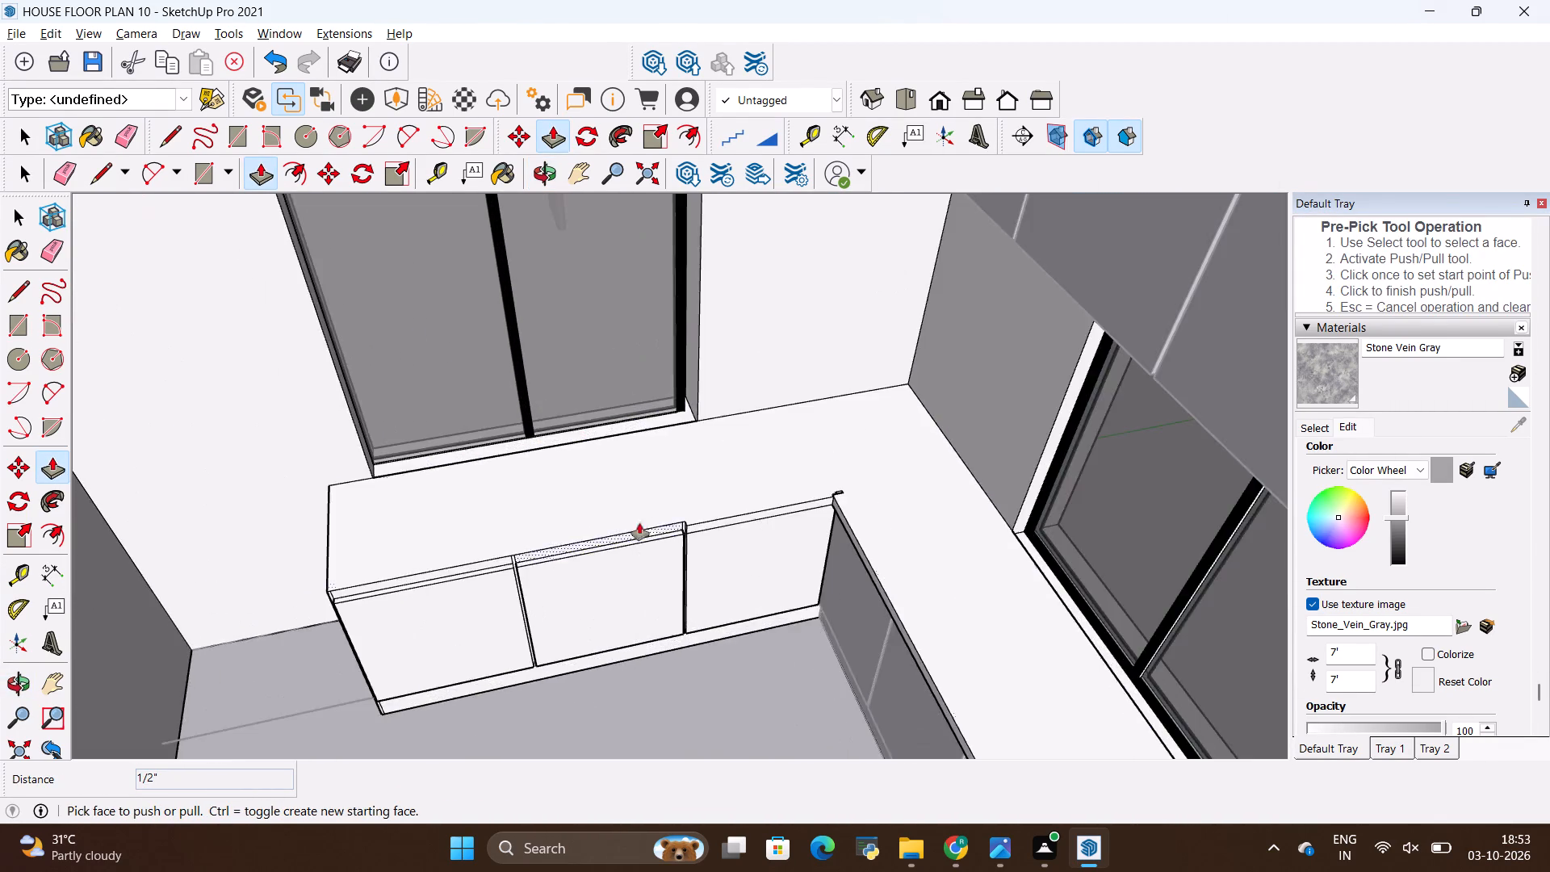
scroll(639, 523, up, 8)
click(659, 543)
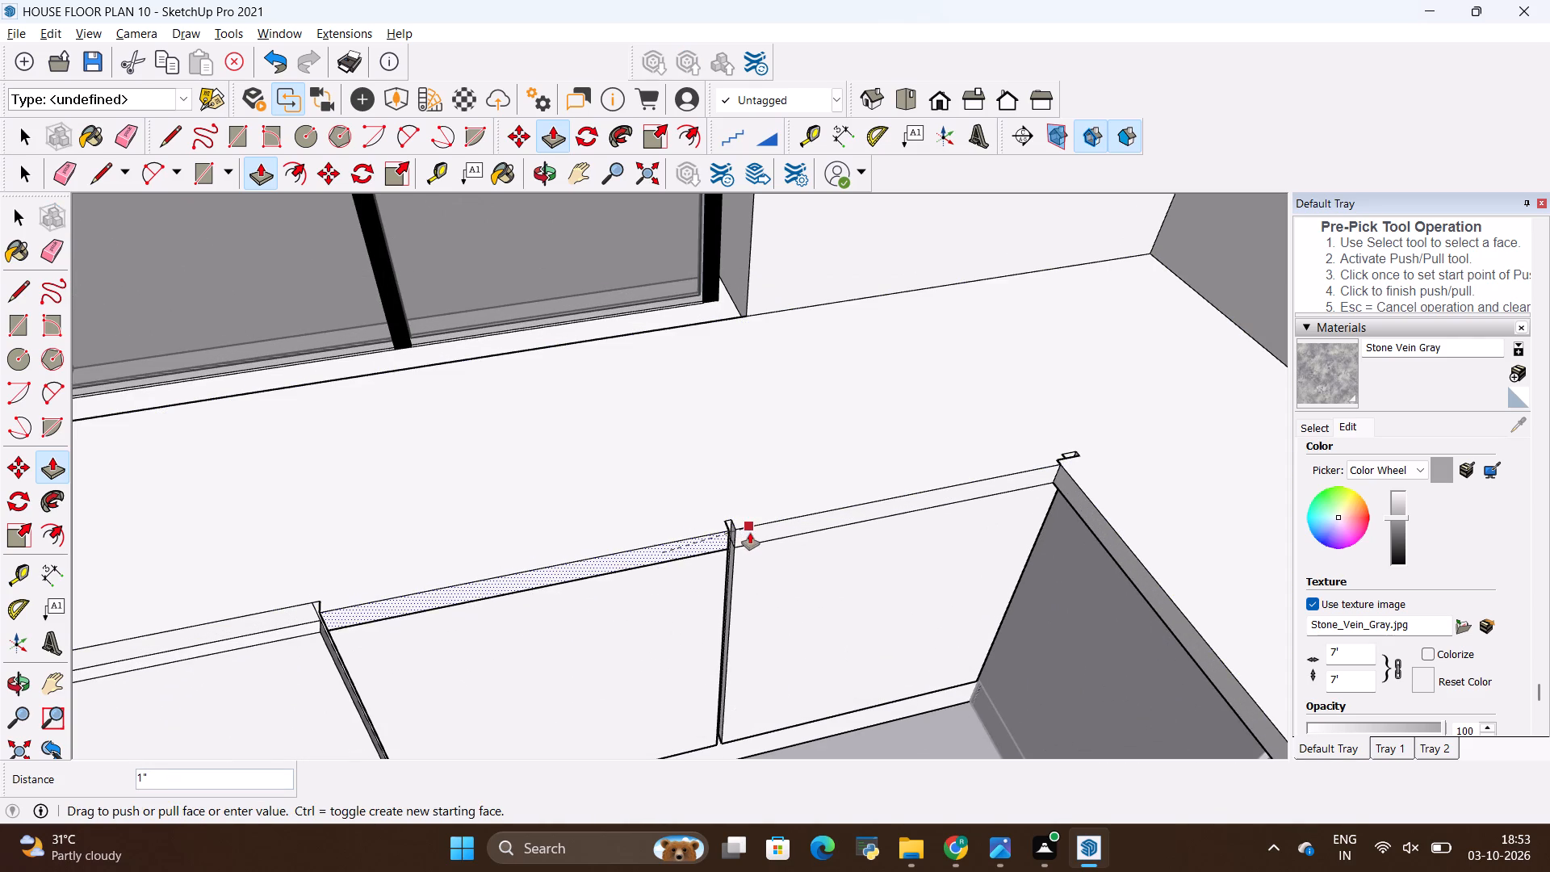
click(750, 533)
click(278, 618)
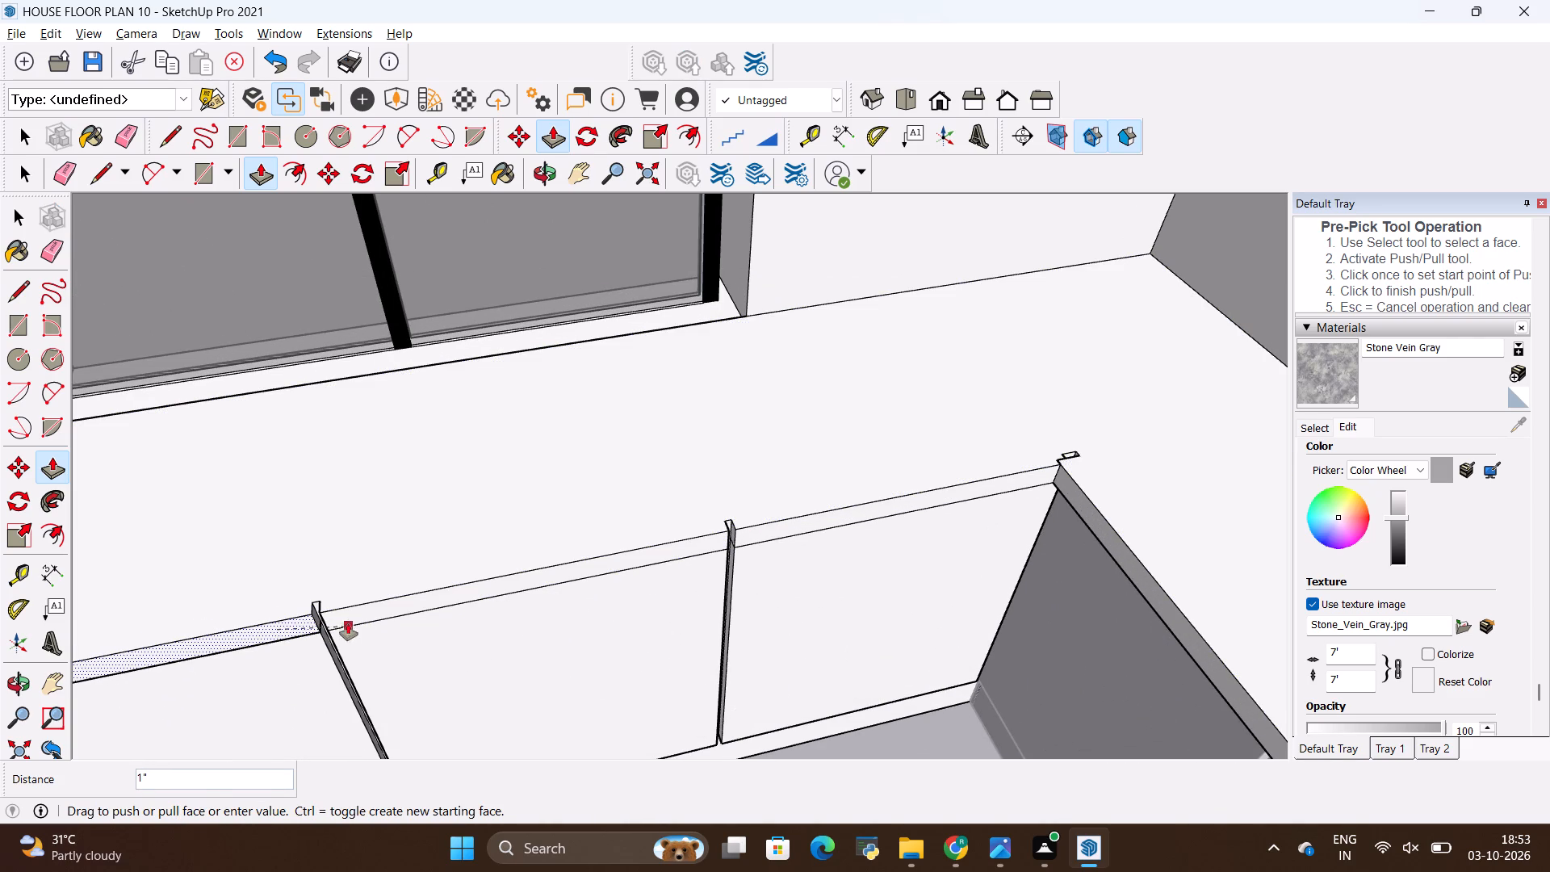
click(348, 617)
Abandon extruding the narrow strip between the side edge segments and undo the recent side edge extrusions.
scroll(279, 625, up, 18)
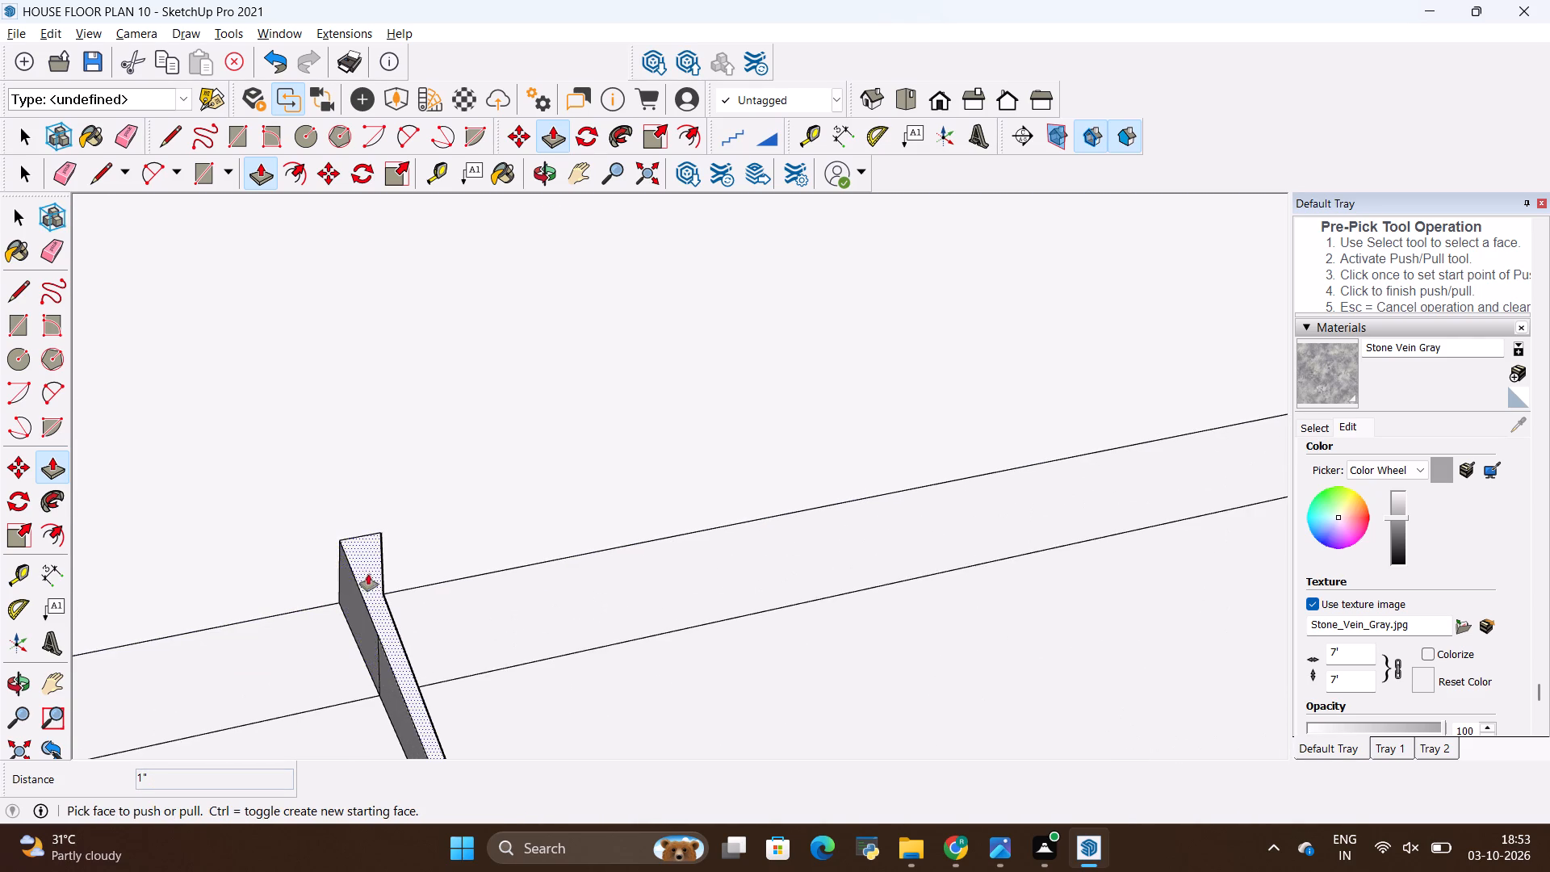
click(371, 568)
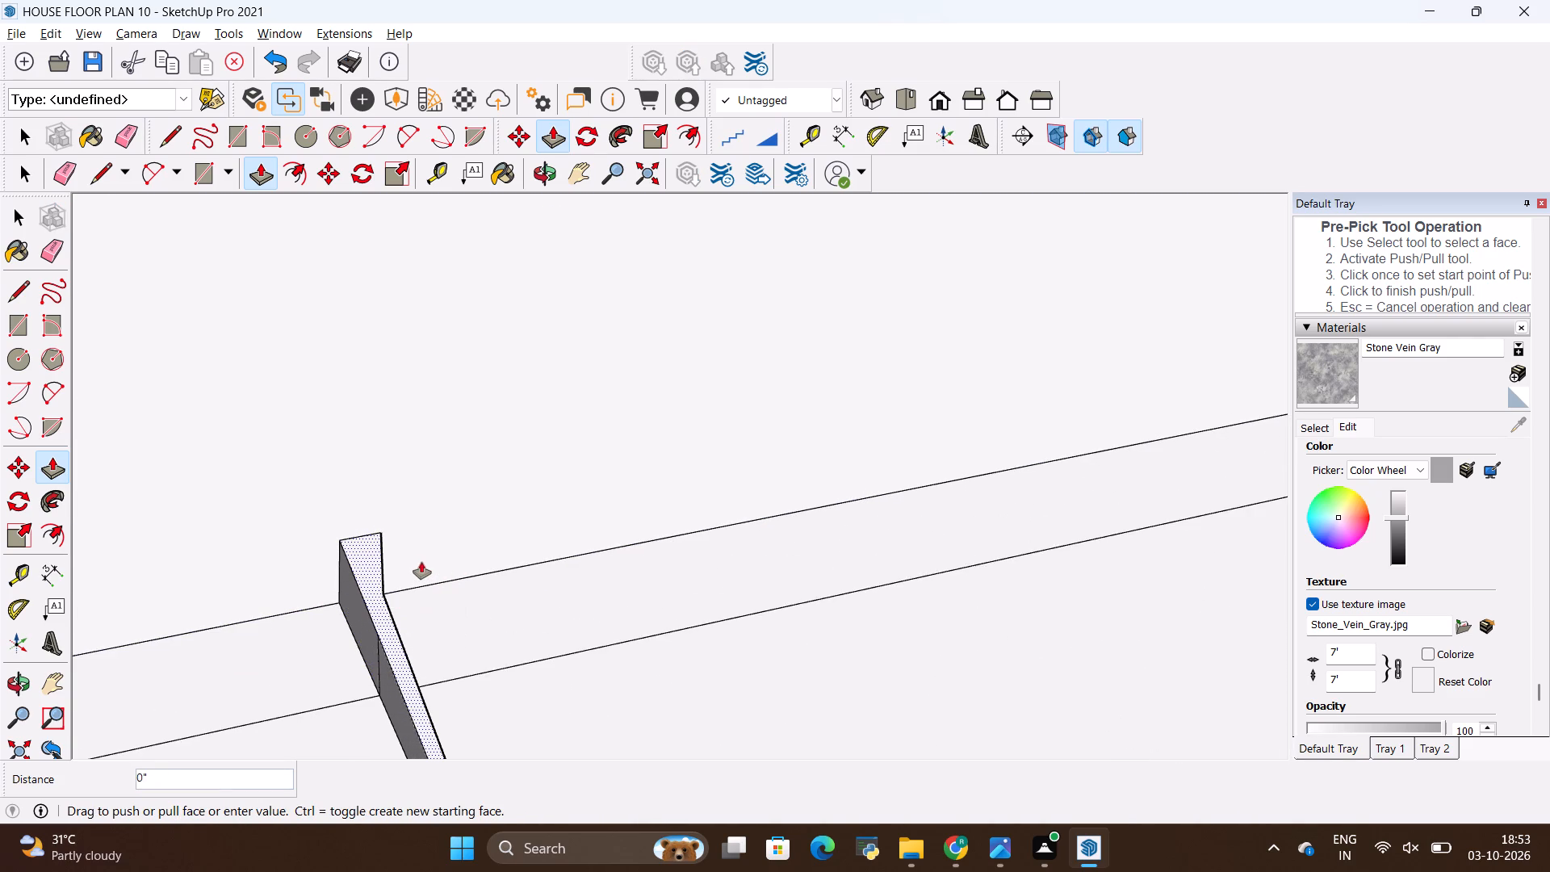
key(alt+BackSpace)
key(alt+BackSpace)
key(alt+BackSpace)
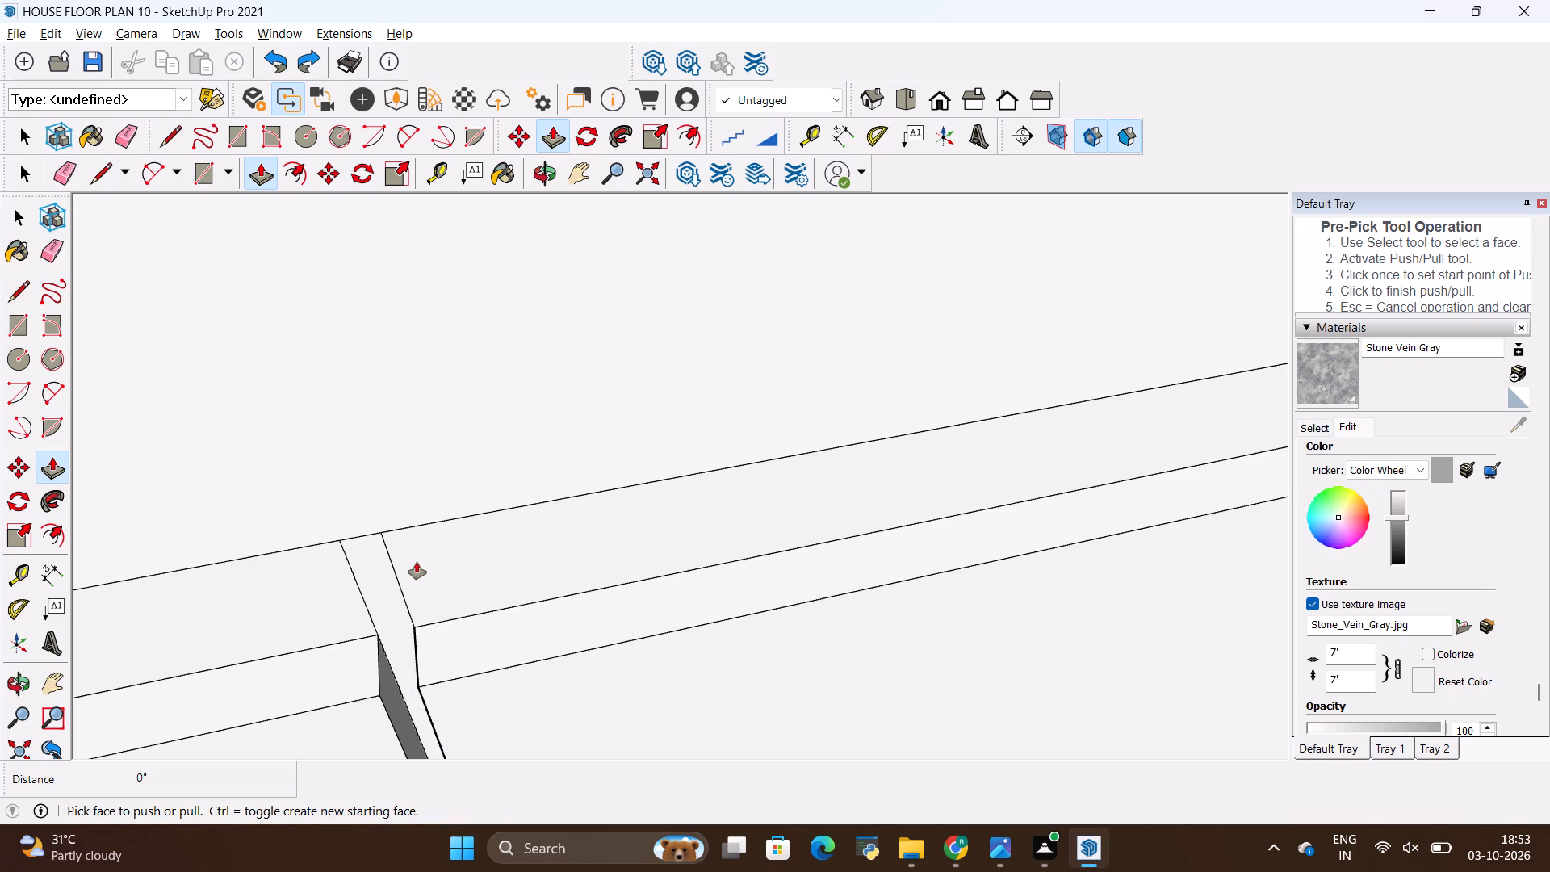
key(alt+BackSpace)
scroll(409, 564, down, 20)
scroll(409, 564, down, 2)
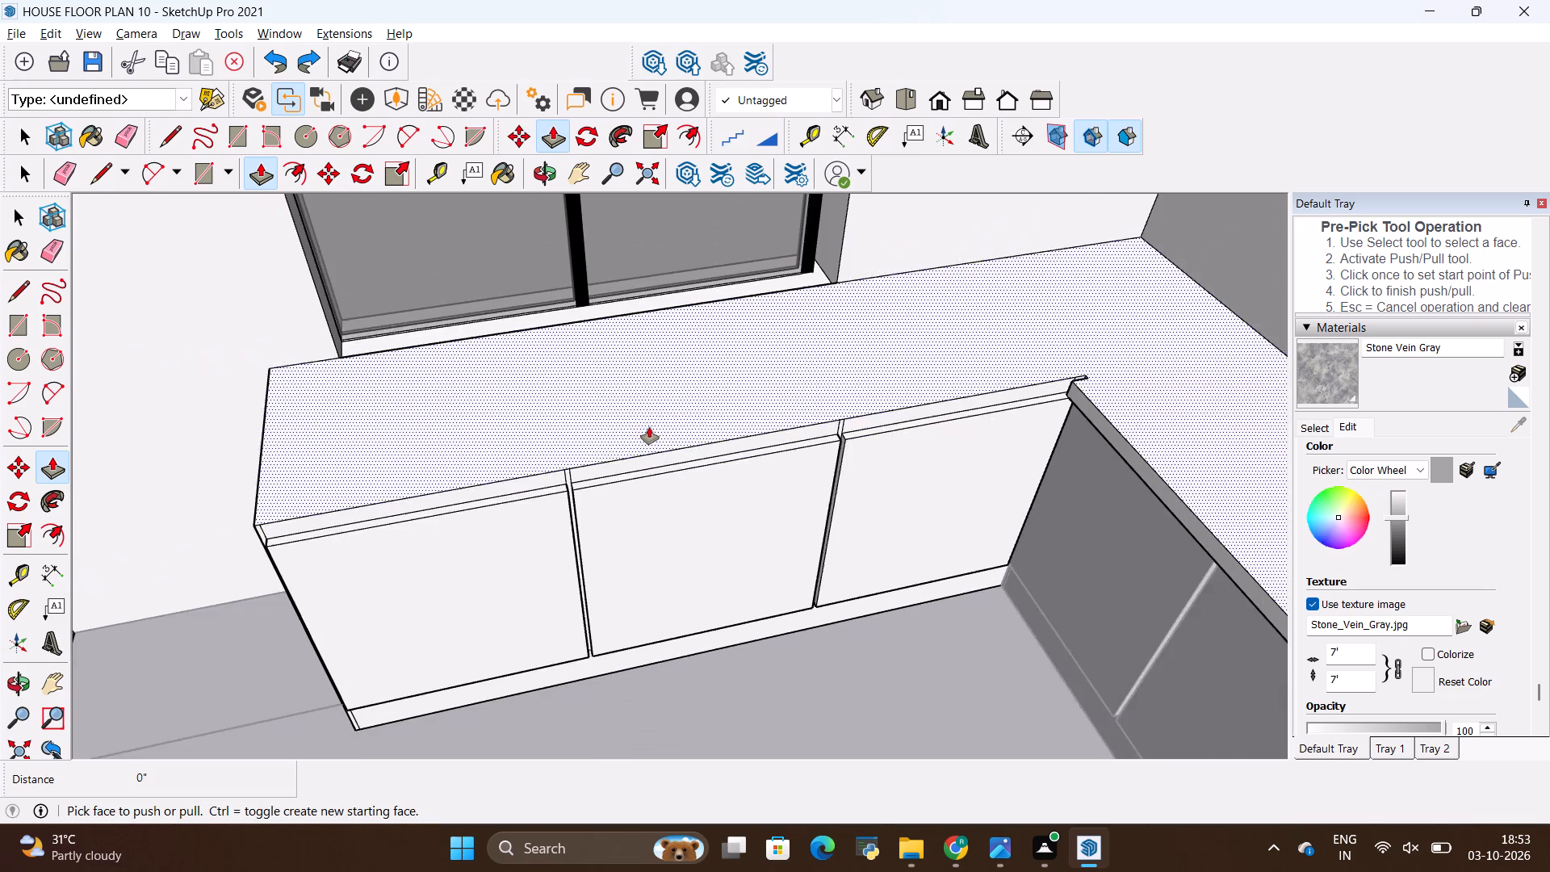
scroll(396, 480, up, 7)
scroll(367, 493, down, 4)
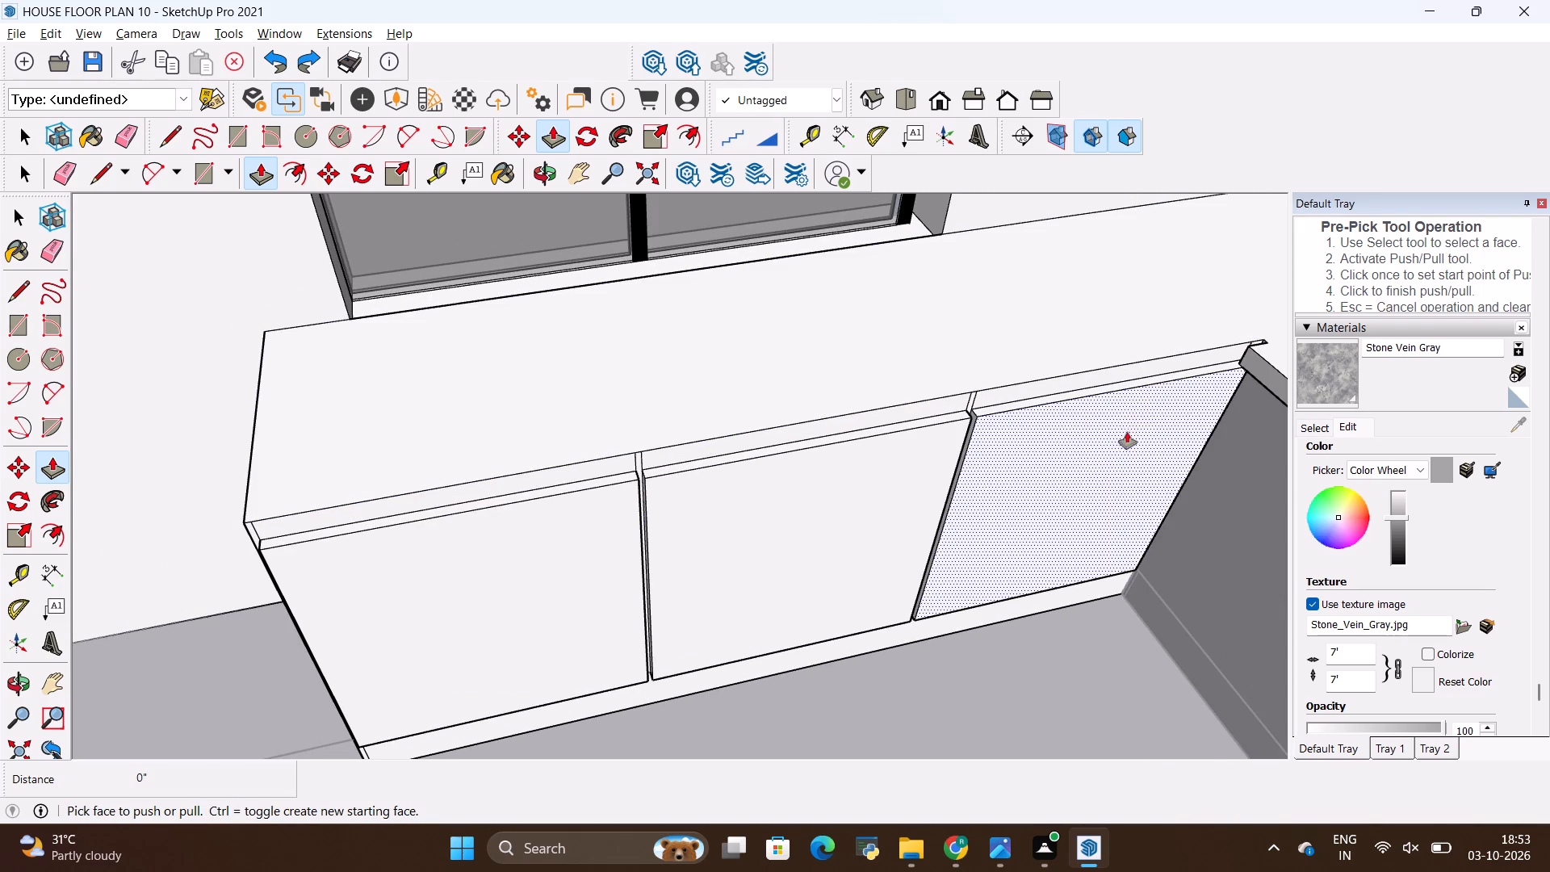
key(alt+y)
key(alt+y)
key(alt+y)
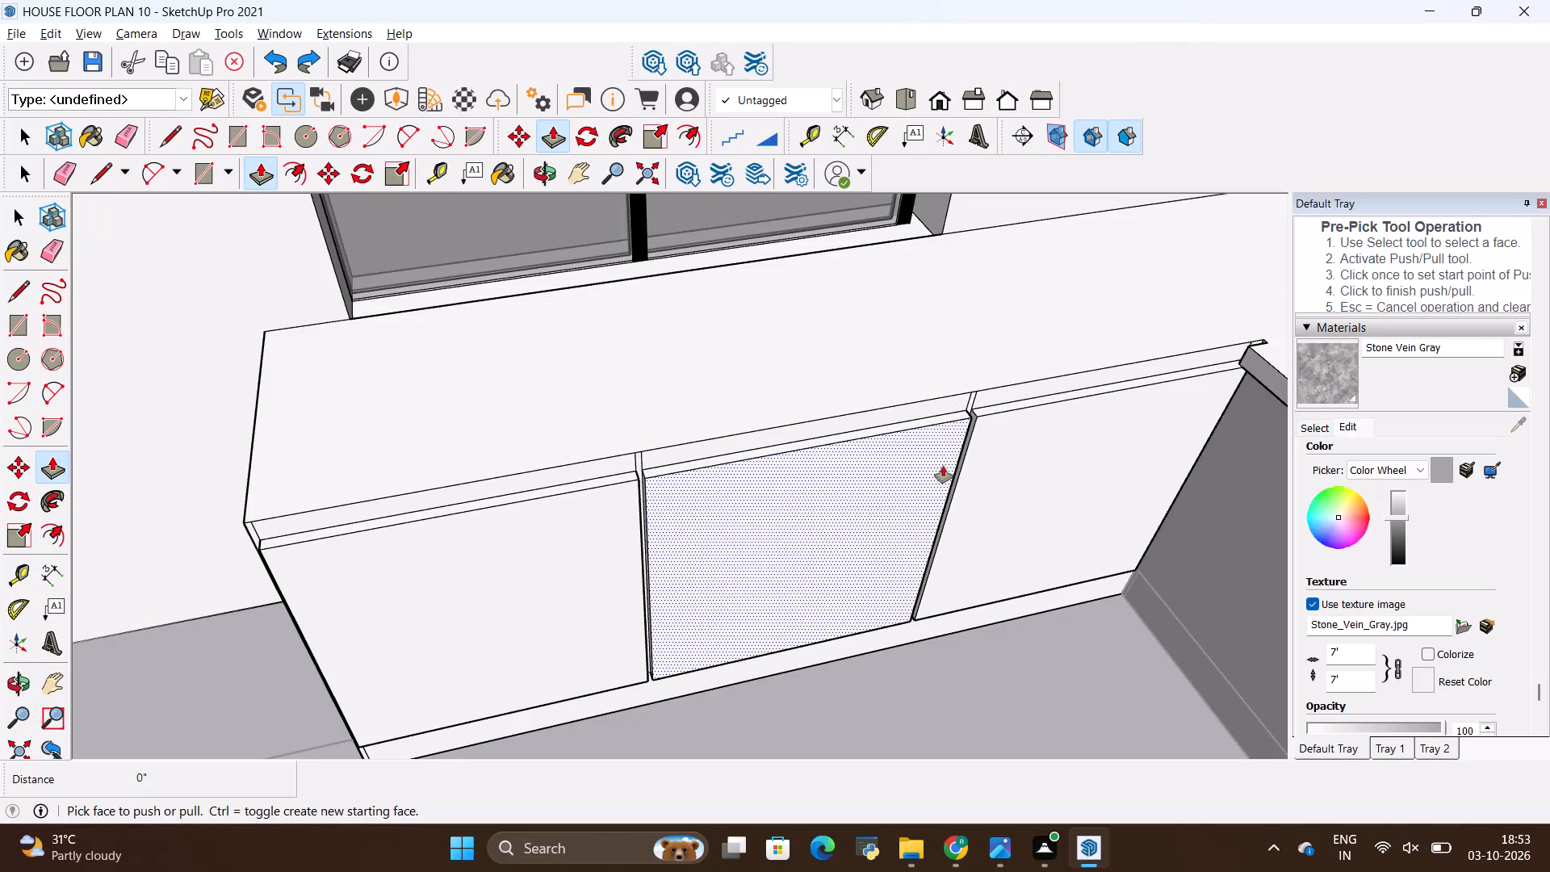
Draw a rectangle about 7' 1 1/2" by 2" across the side countertop's front edge, from its outer end to the inner corner.
key(r)
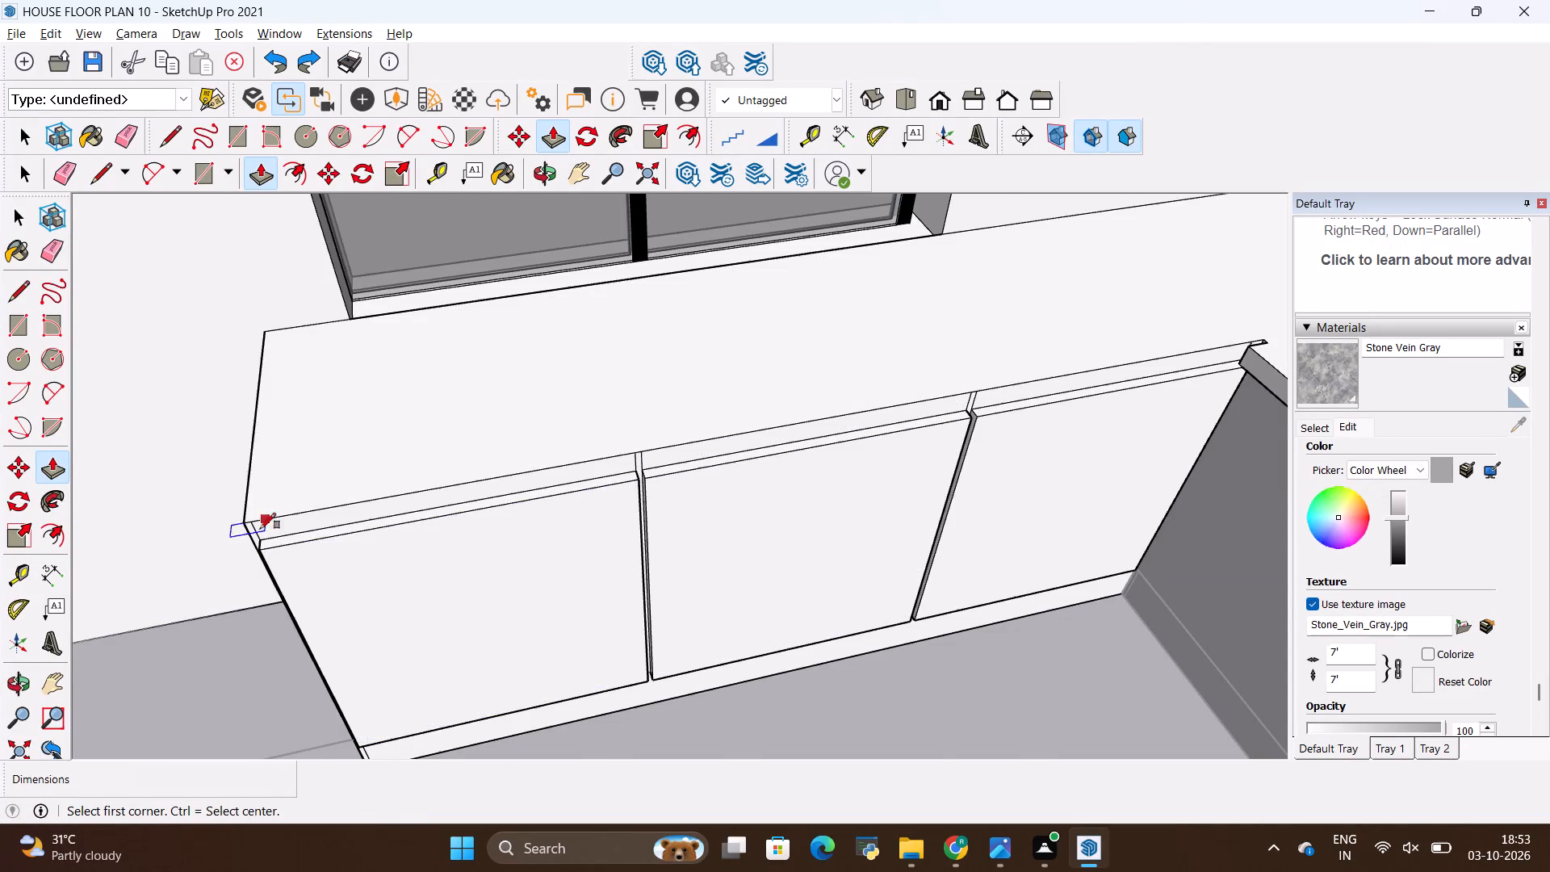
scroll(257, 540, up, 18)
middle_drag(502, 666, 450, 417)
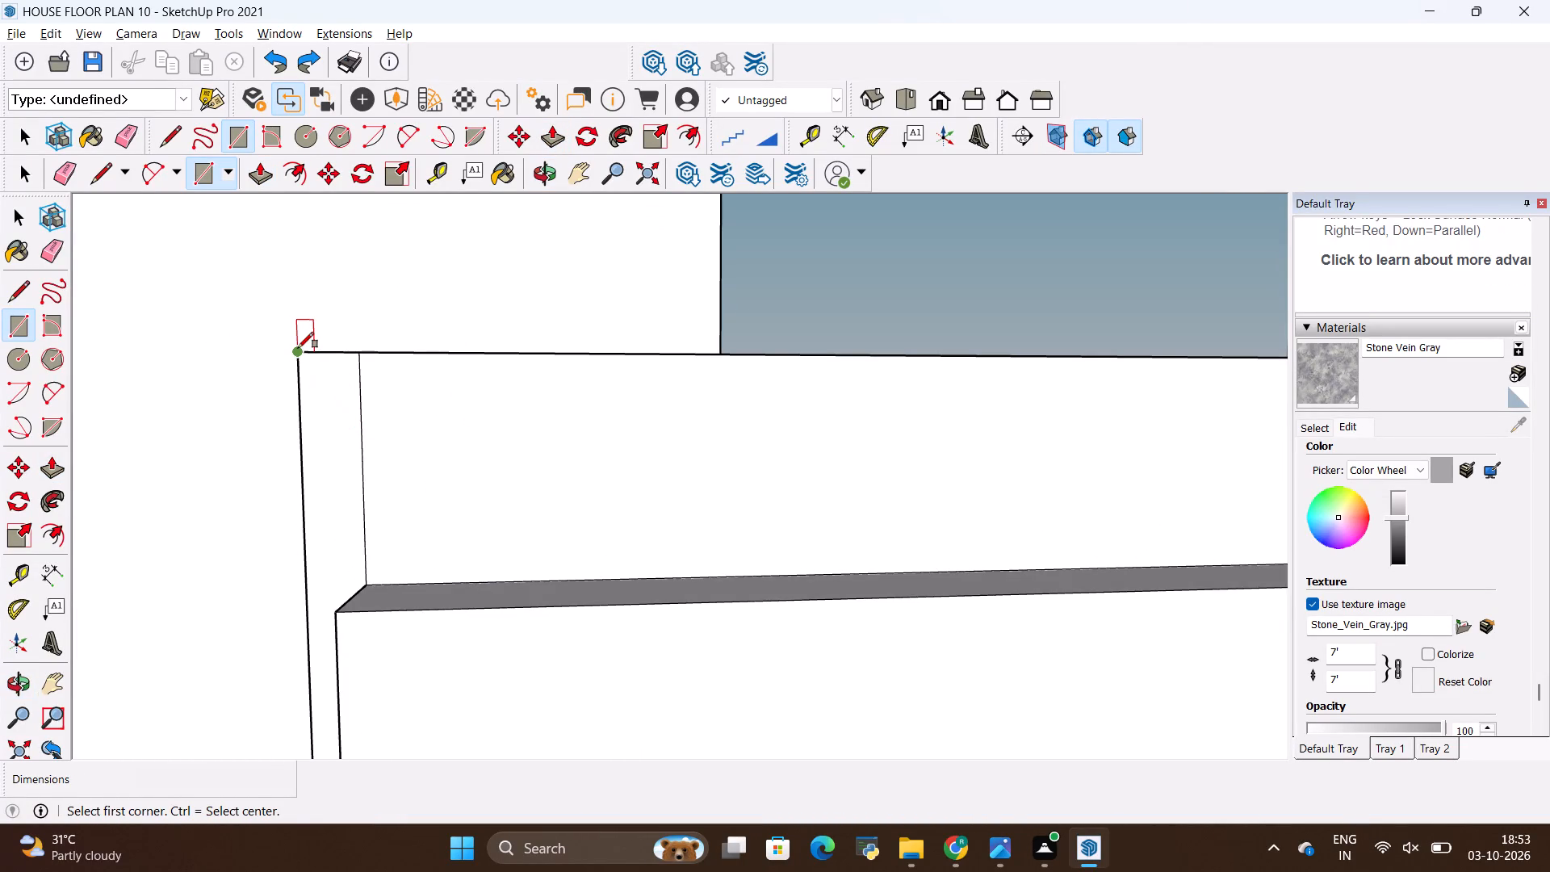
click(298, 348)
scroll(477, 565, down, 14)
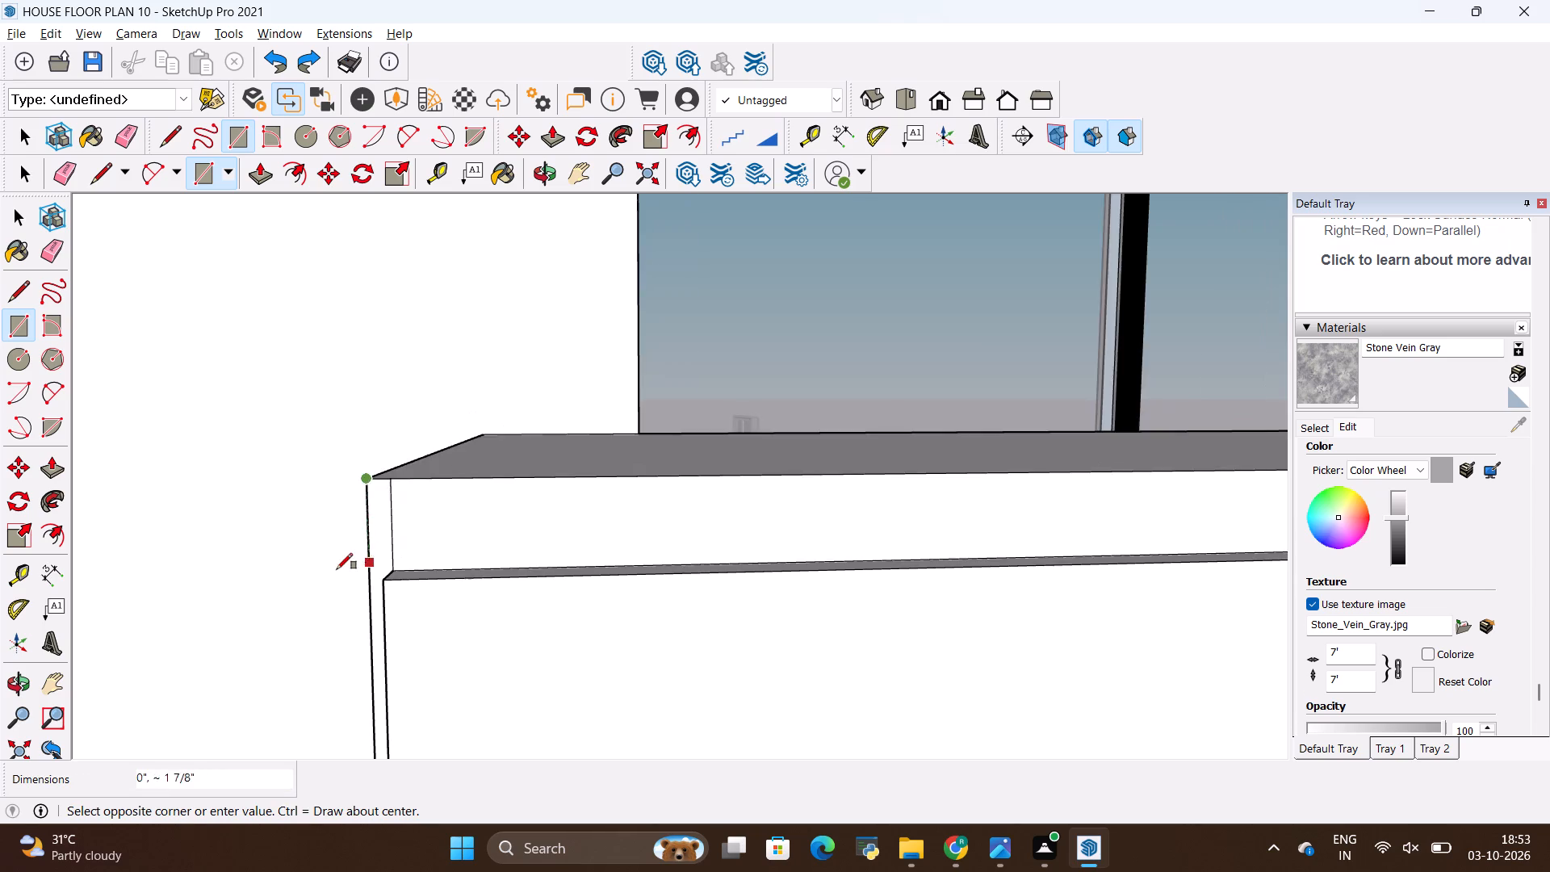
scroll(337, 569, down, 12)
scroll(831, 547, up, 1)
middle_drag(737, 586, 987, 812)
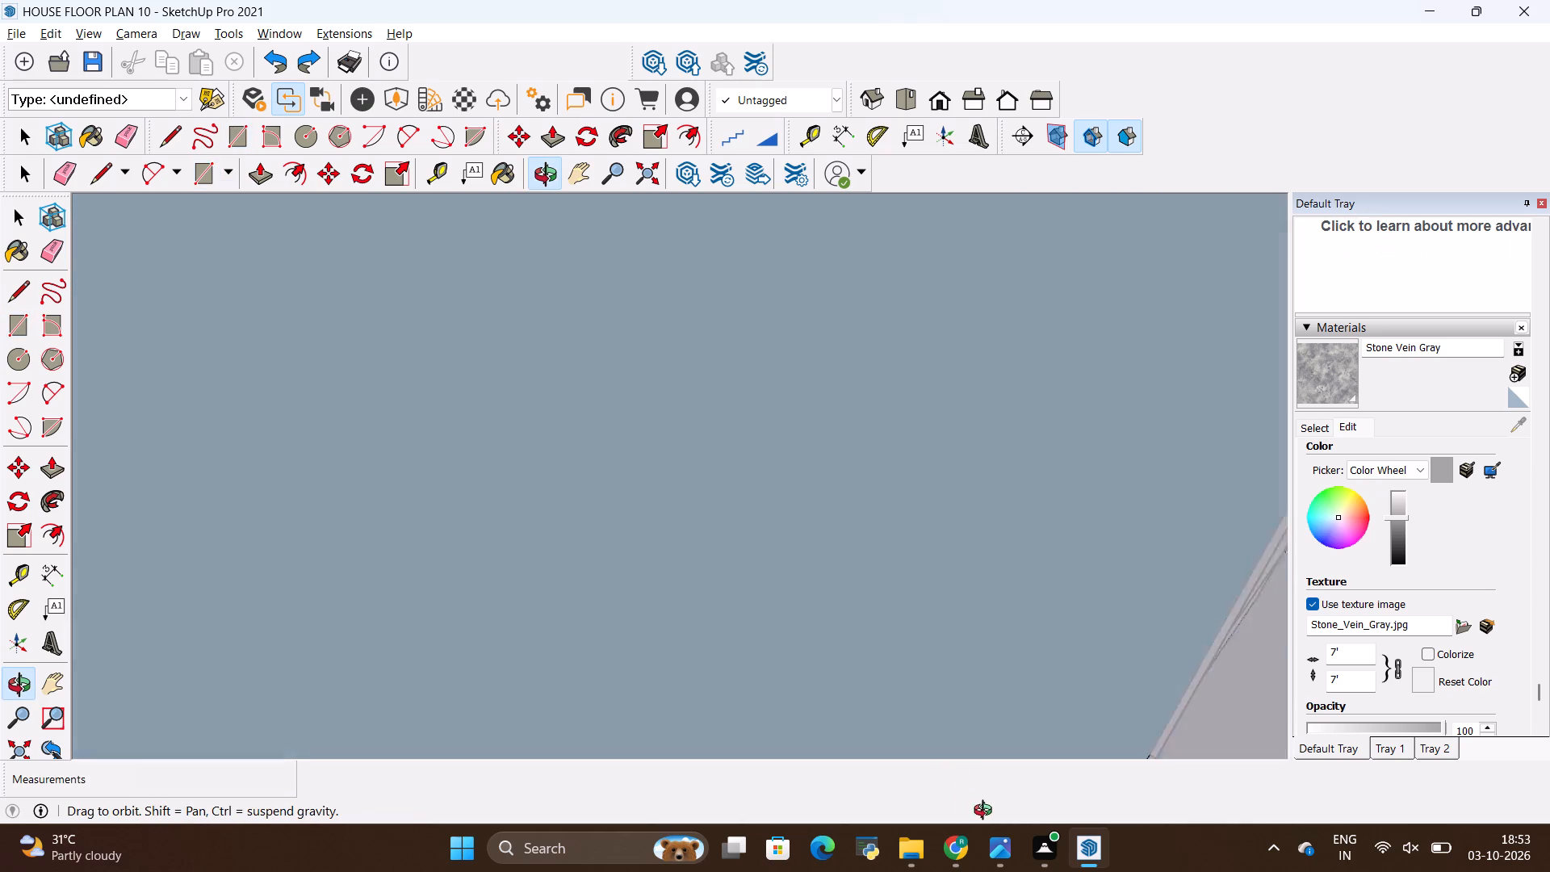
middle_drag(987, 812, 993, 818)
scroll(928, 629, down, 18)
scroll(969, 602, down, 13)
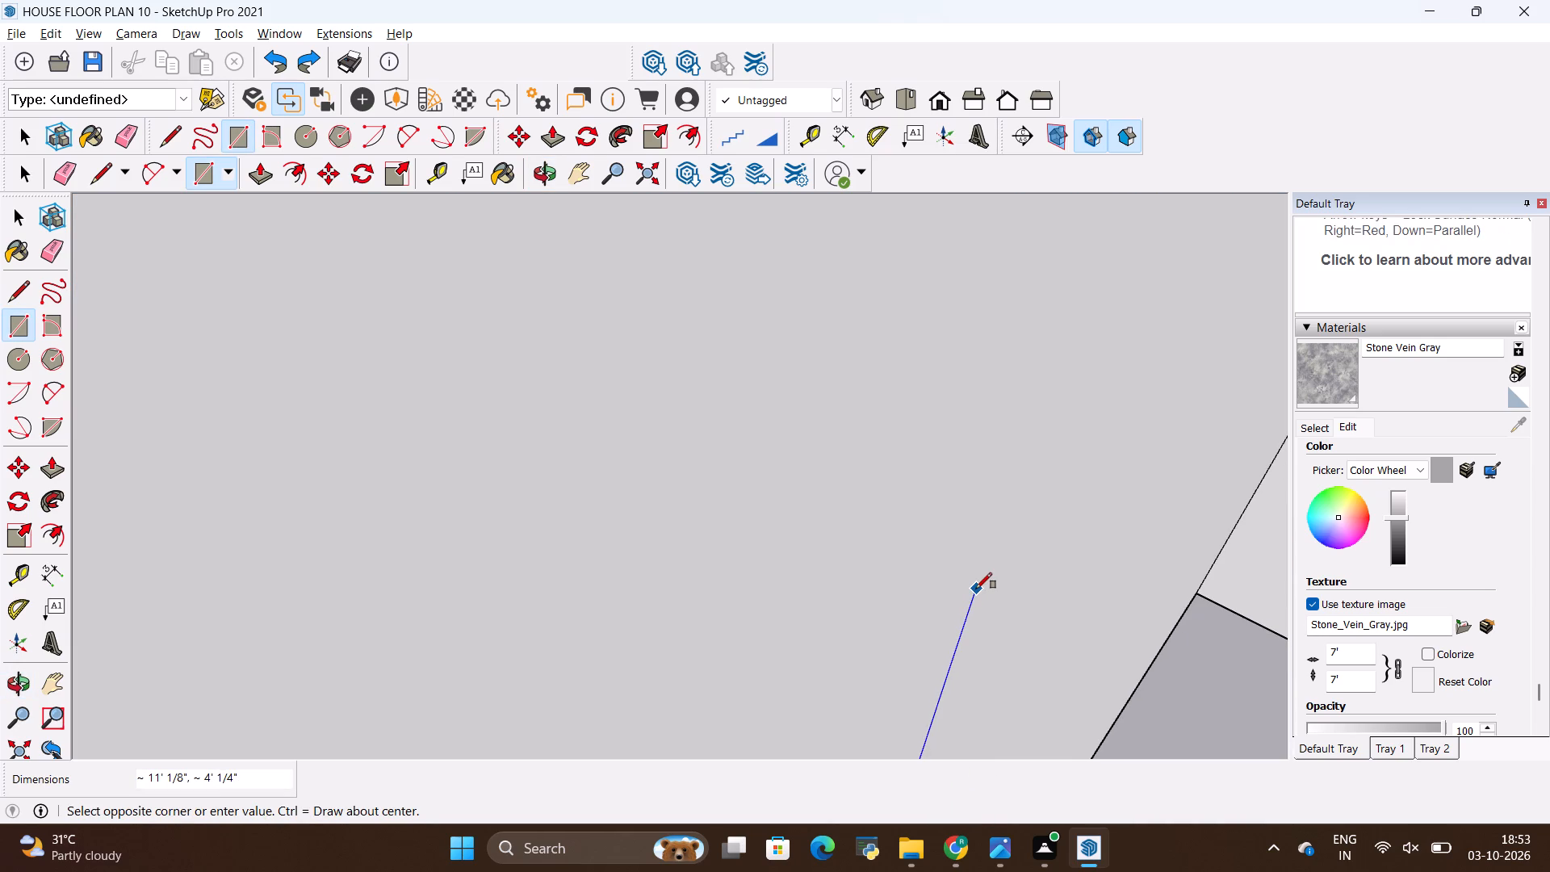
scroll(976, 589, down, 20)
scroll(976, 589, down, 17)
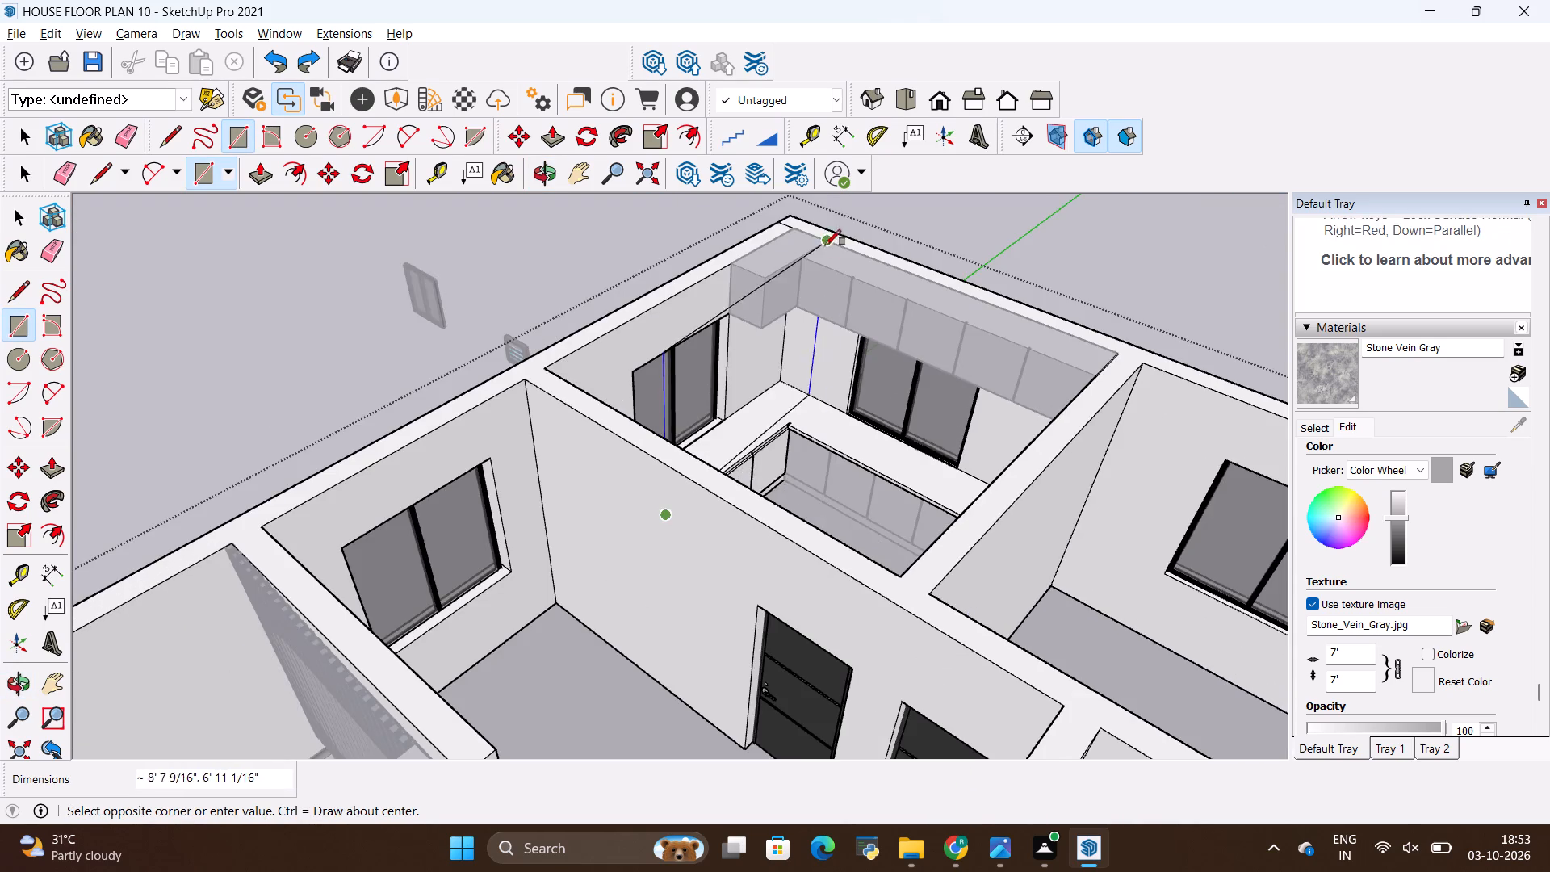
scroll(803, 284, up, 4)
scroll(811, 409, up, 15)
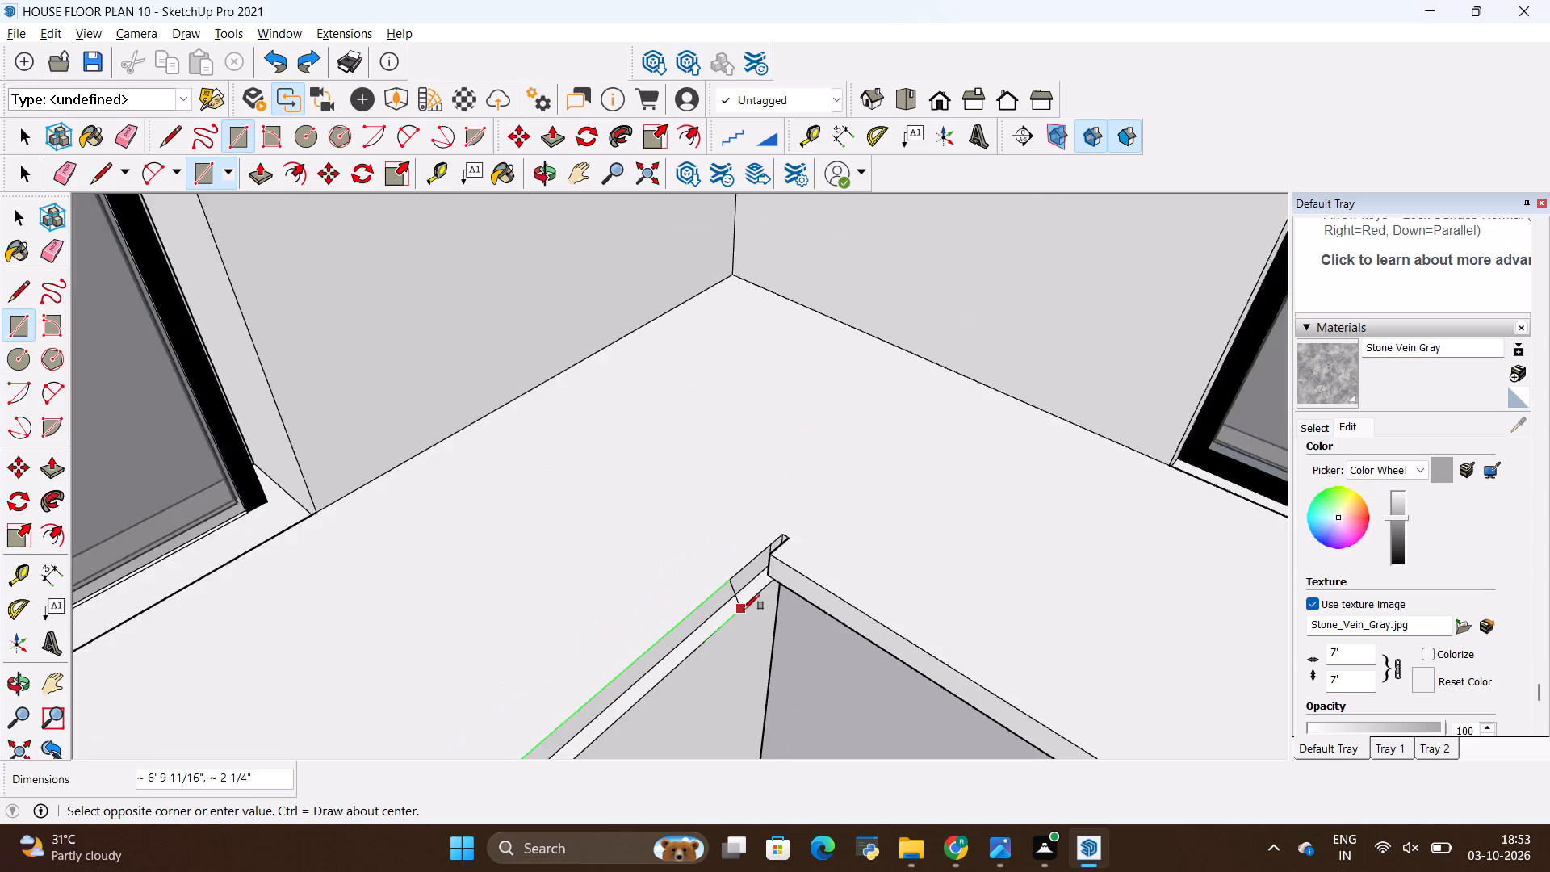
scroll(744, 610, up, 12)
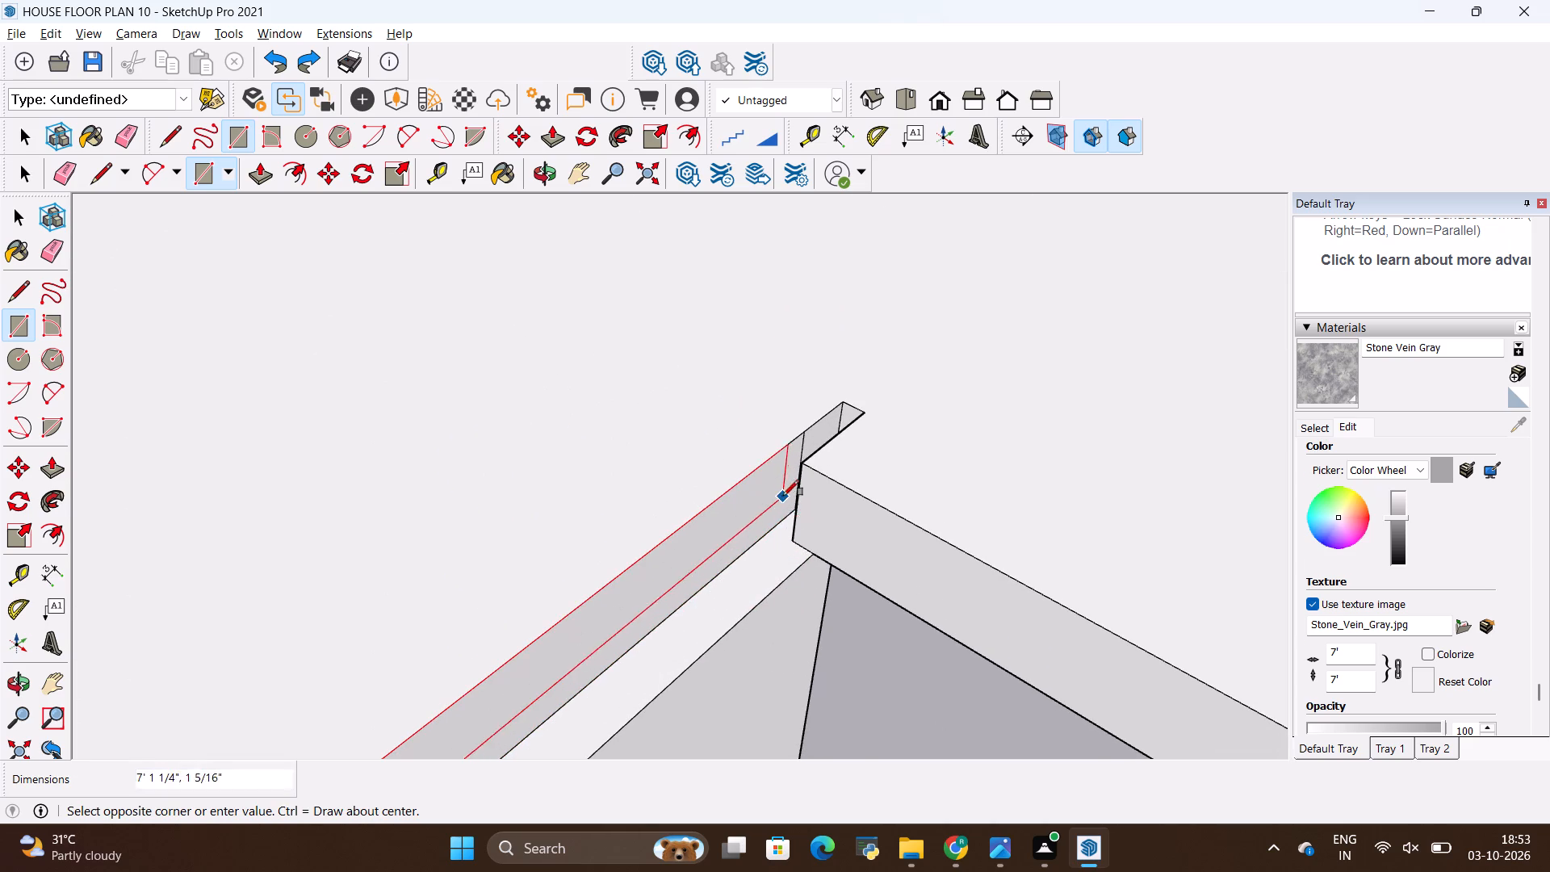
scroll(780, 508, up, 16)
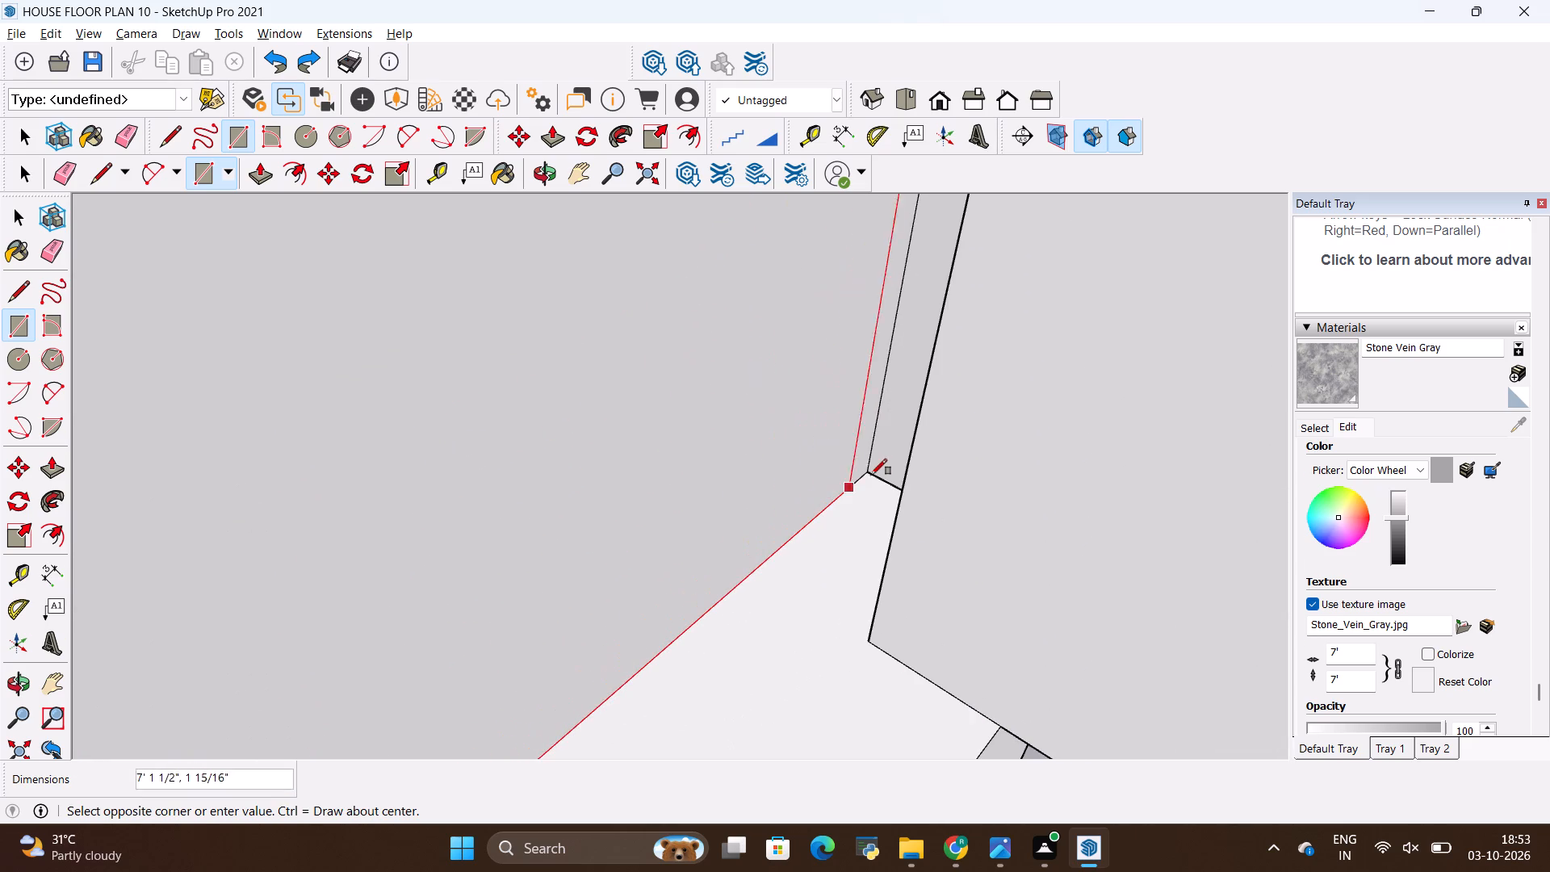
click(875, 474)
scroll(783, 643, down, 11)
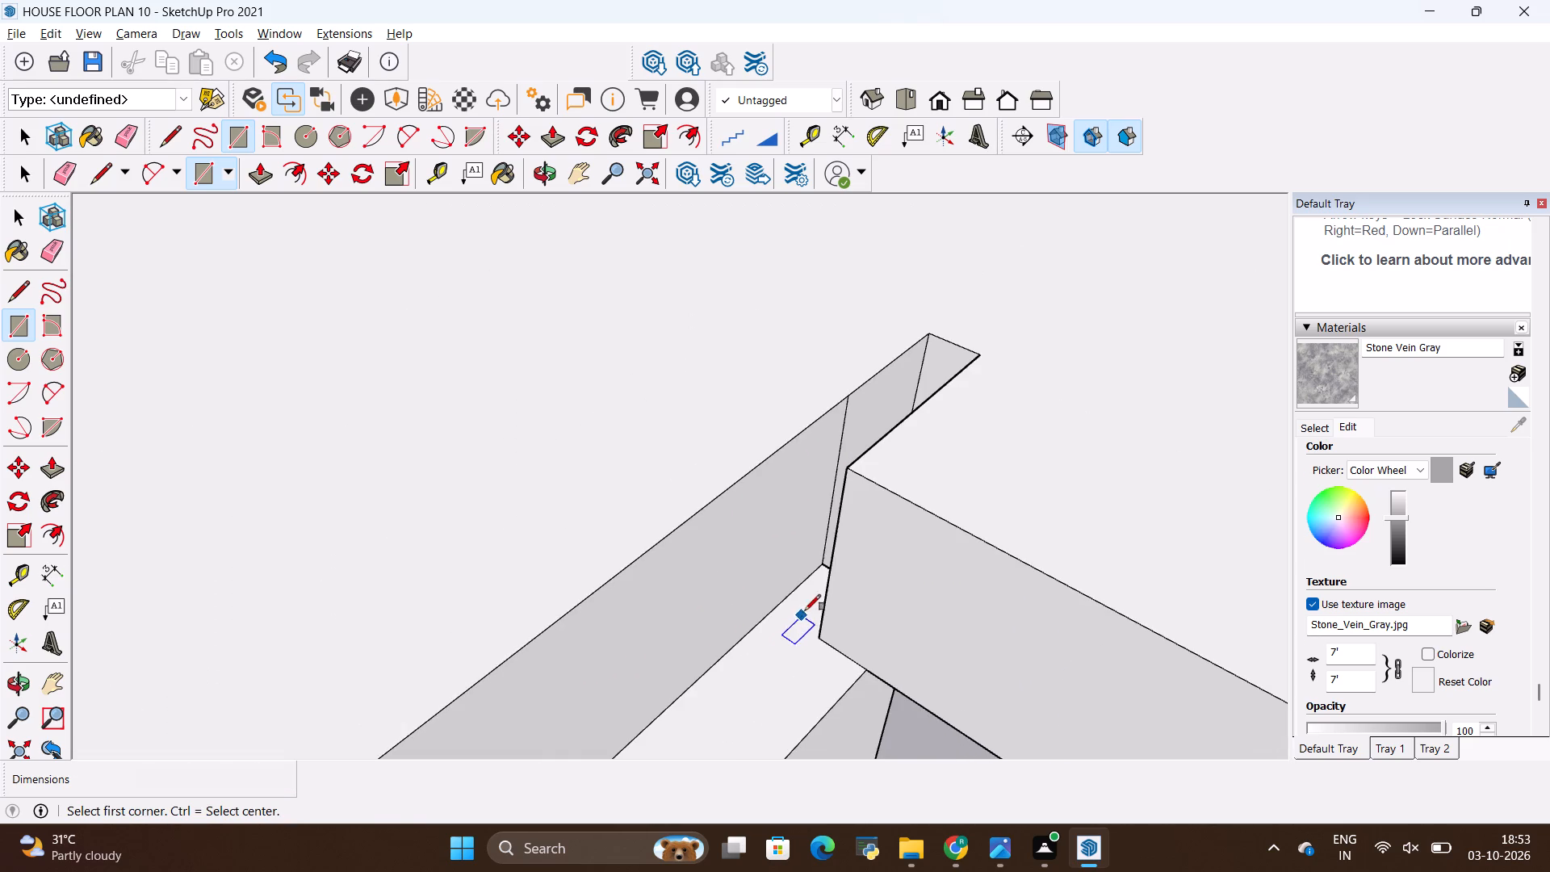
Extrude the side countertop's front edge segment nearest the inner corner outward by 1/2" twice, then by 2".
key(p)
click(752, 577)
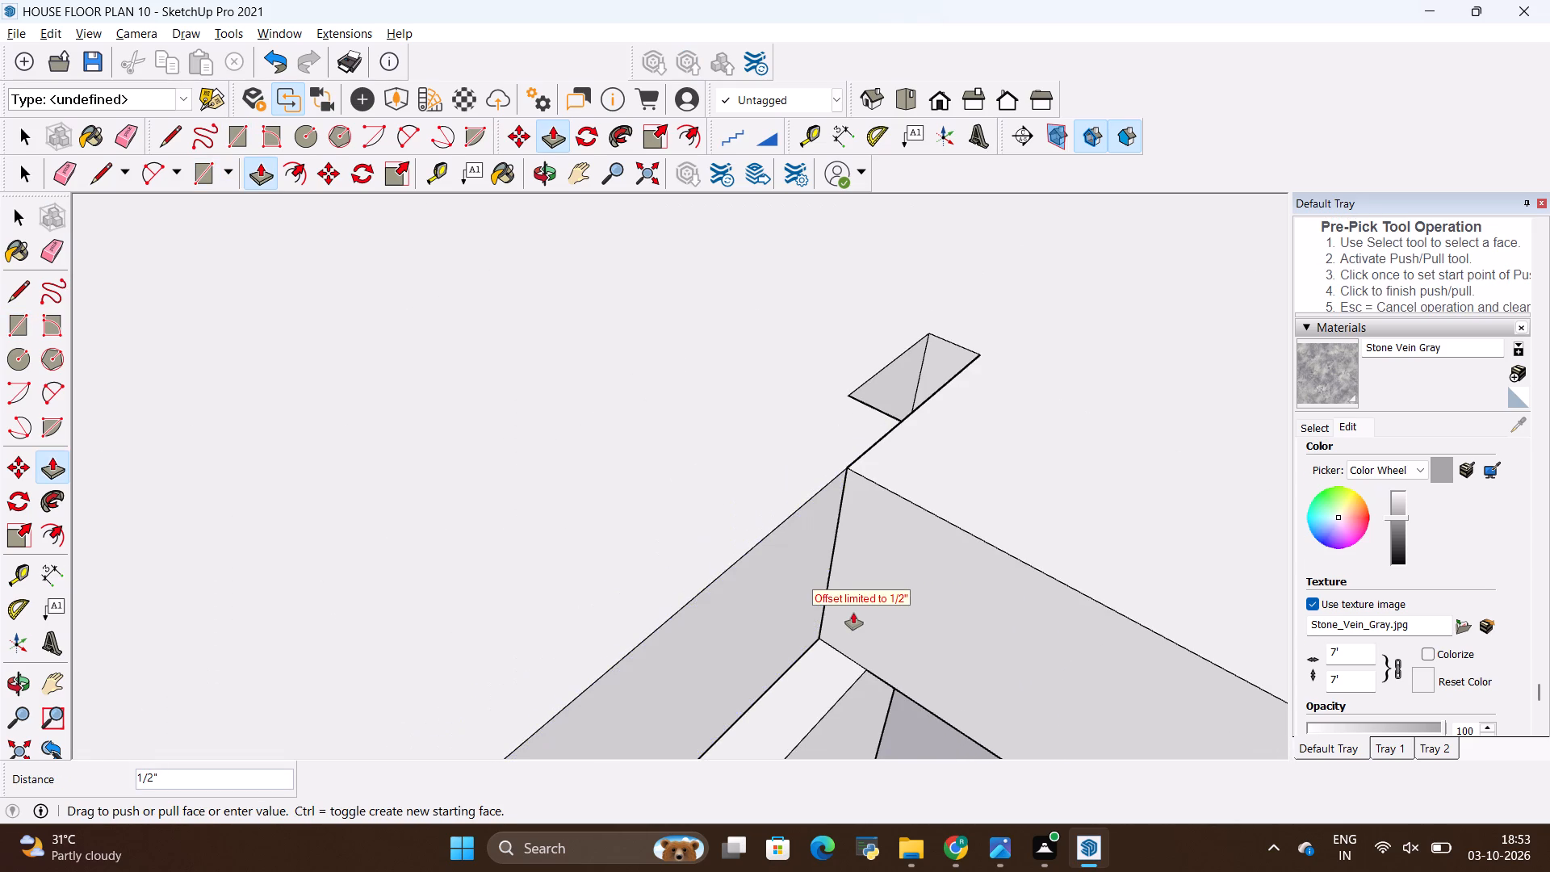
click(853, 613)
click(776, 621)
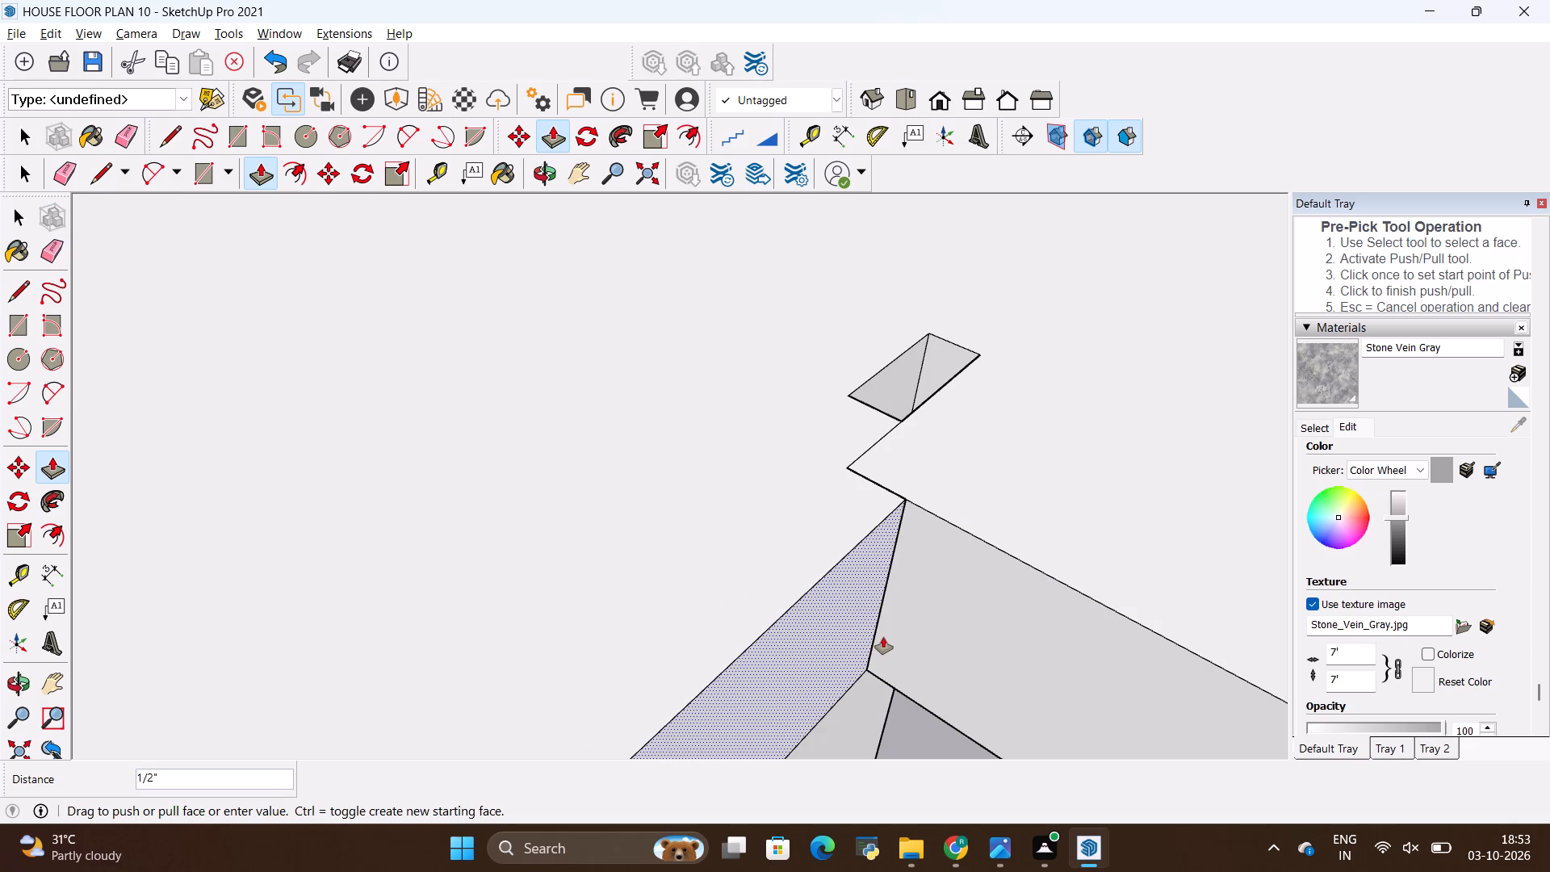
scroll(874, 619, down, 6)
scroll(832, 541, down, 6)
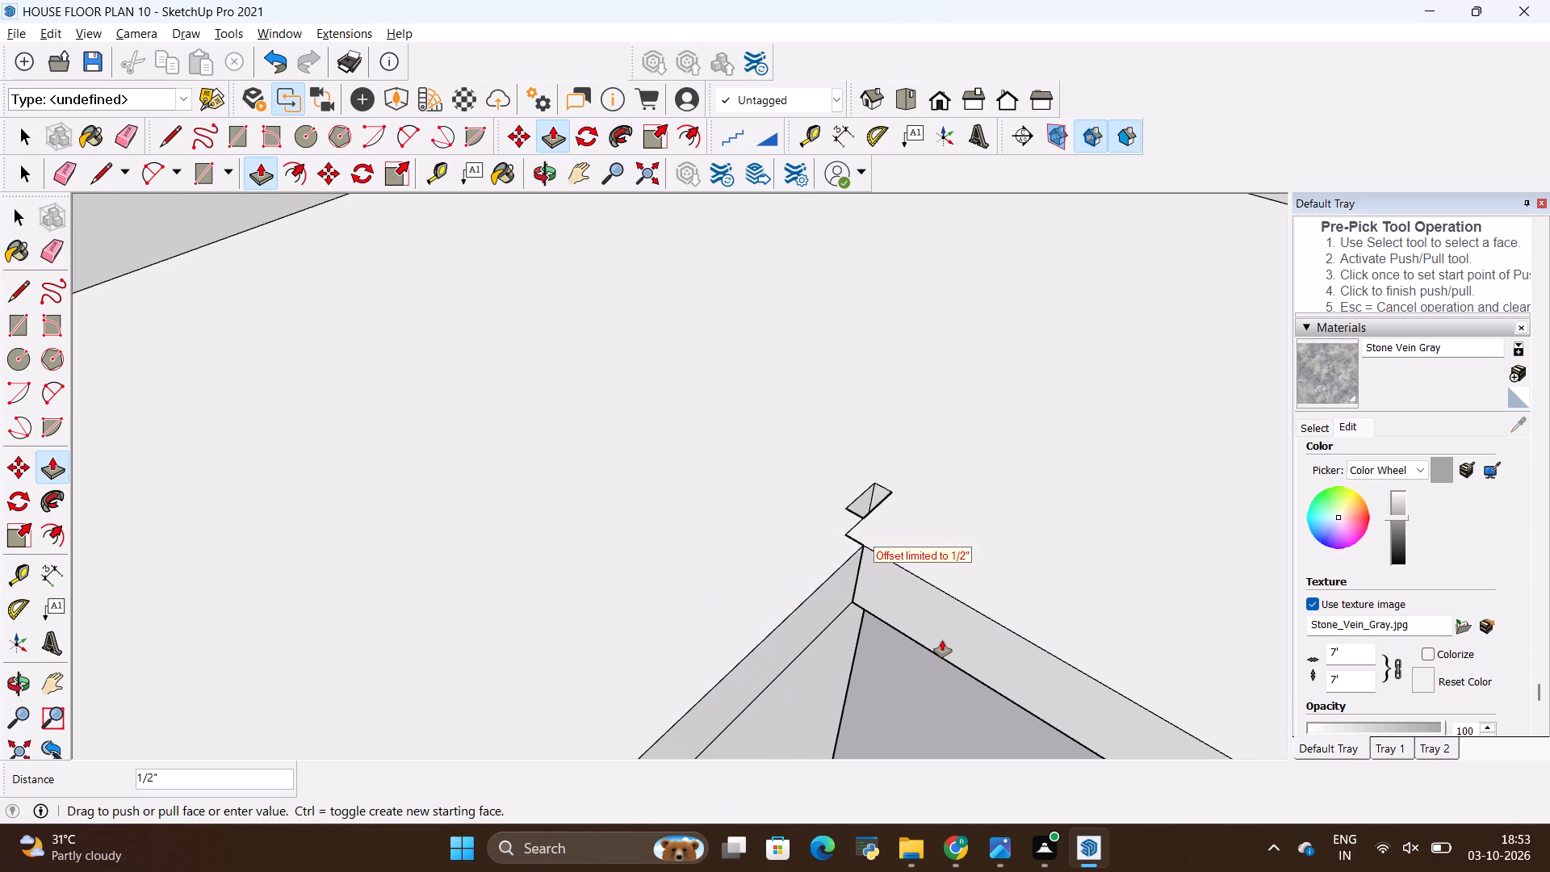
click(942, 641)
click(823, 602)
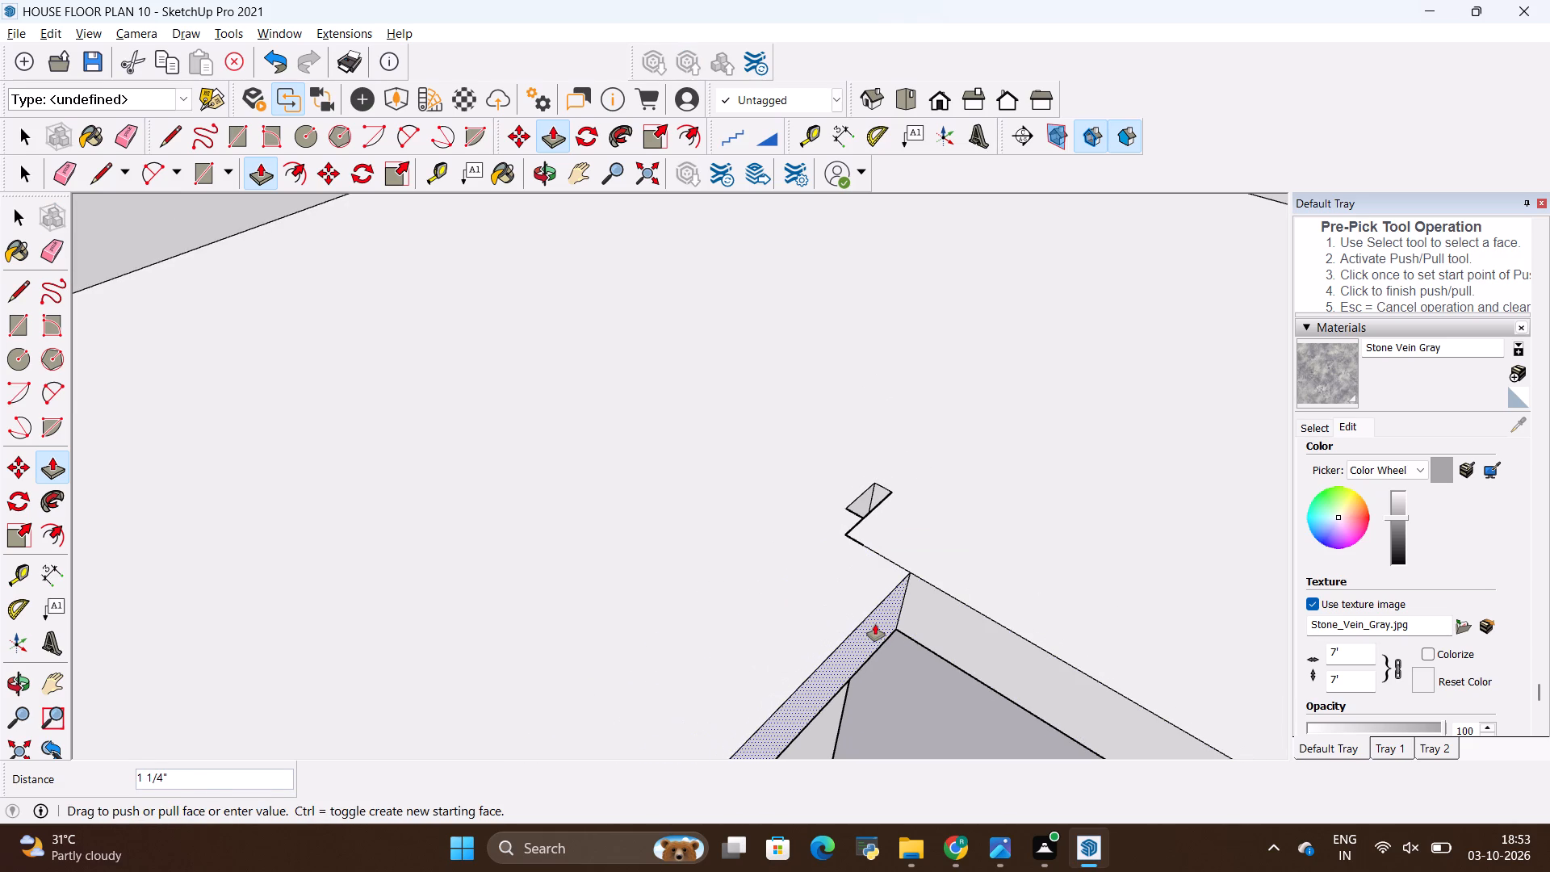
key(BackSpace)
text(2")
key(Return)
key(Escape)
Extrude the side countertop's middle front edge segment outward 3" and the outer segment 1/8" plus 2 7/8", aligning both with the inner segment.
scroll(873, 613, down, 5)
scroll(876, 471, down, 5)
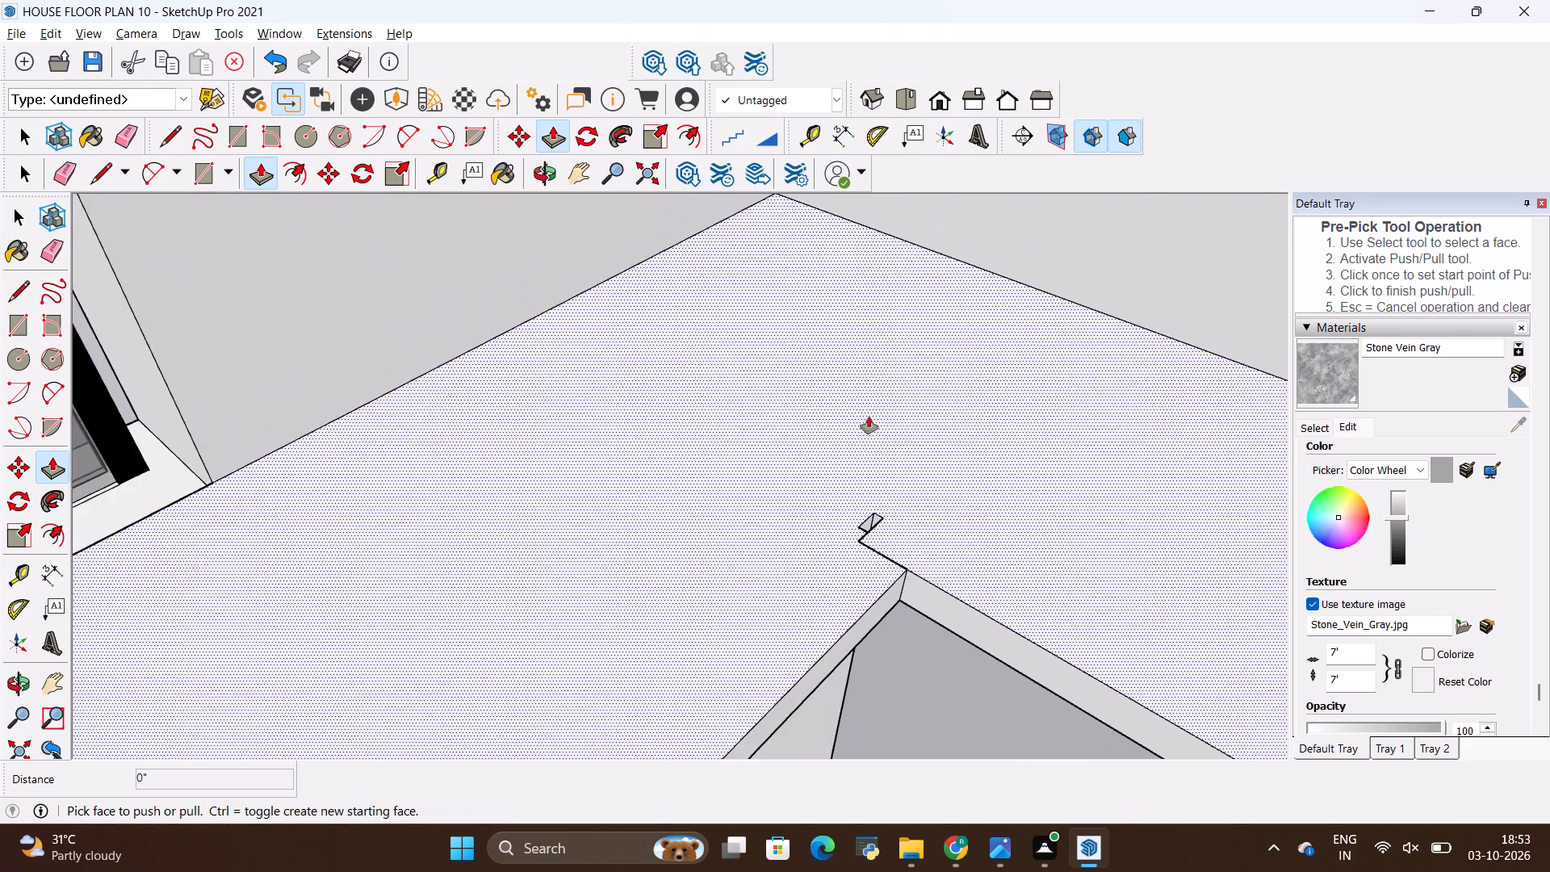
scroll(869, 417, down, 11)
scroll(758, 540, up, 9)
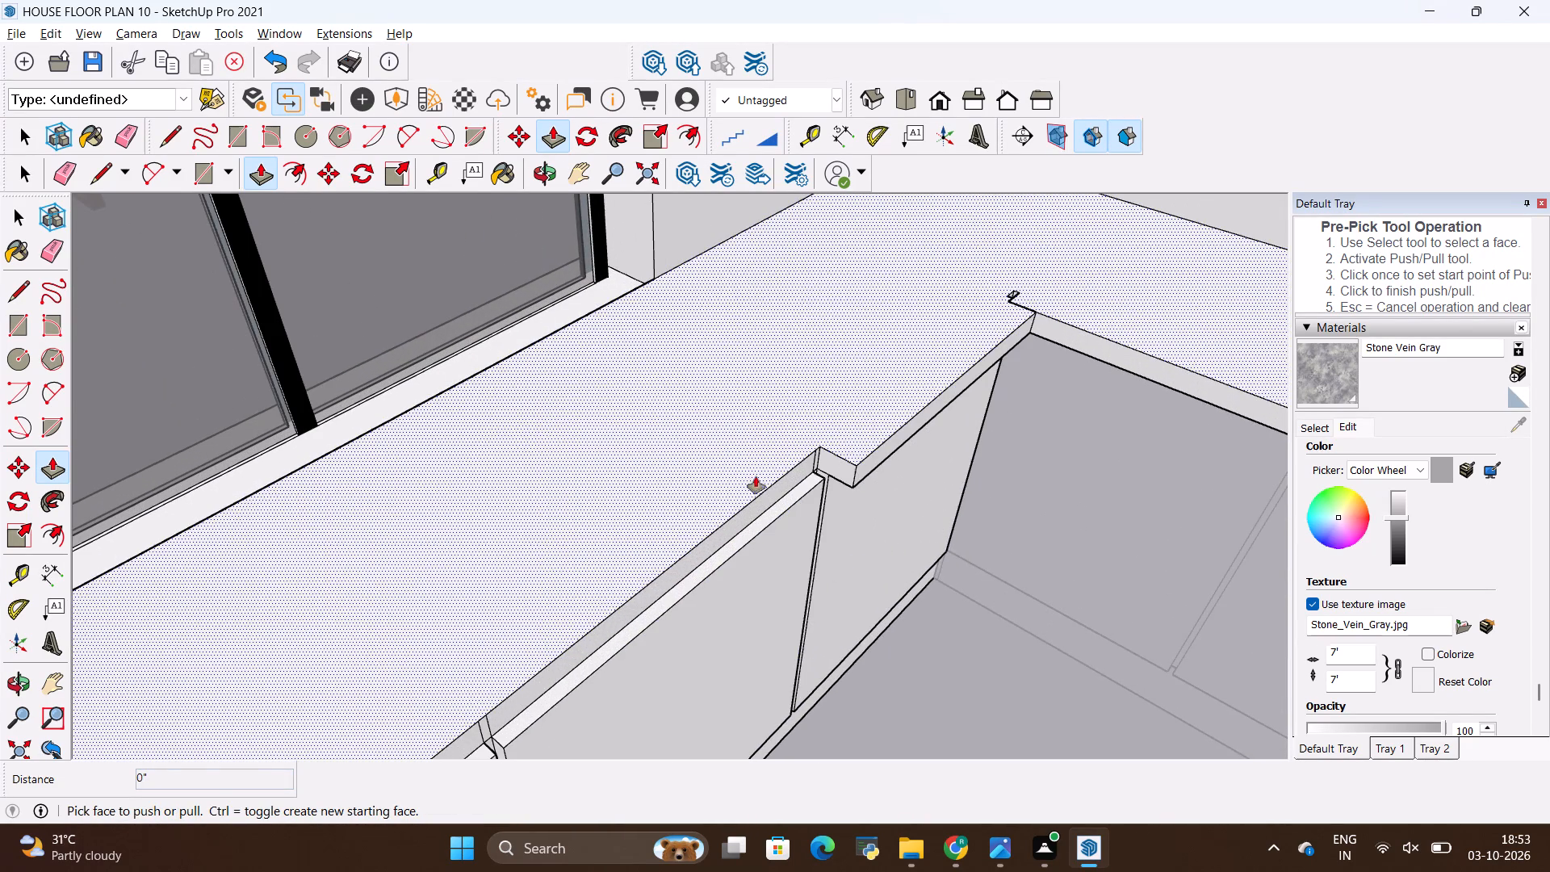
click(777, 489)
click(871, 460)
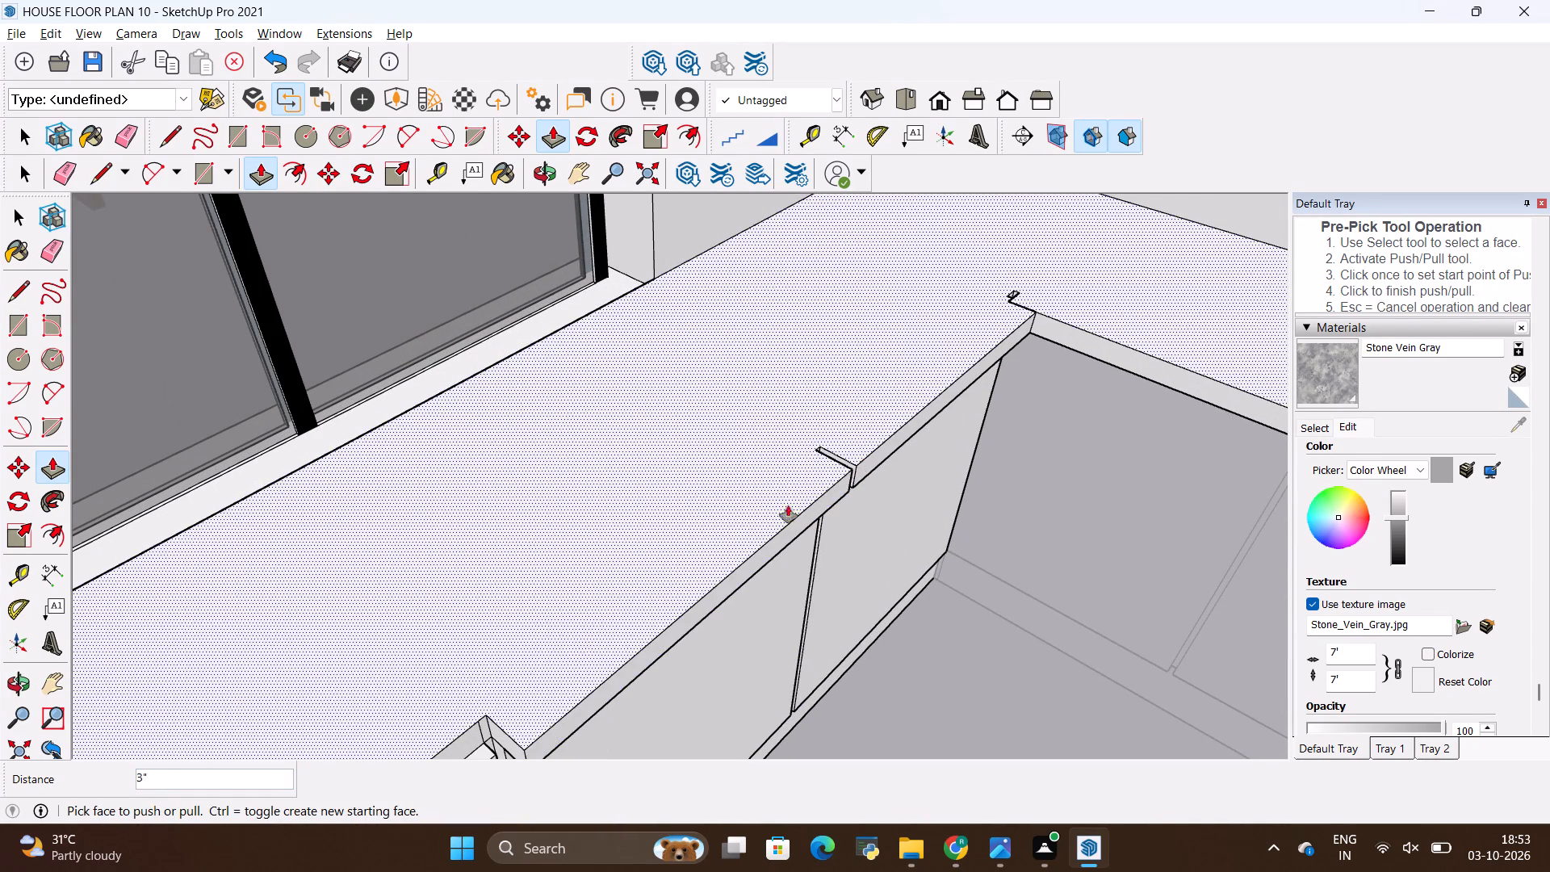
scroll(623, 360, down, 6)
scroll(567, 512, up, 7)
click(546, 533)
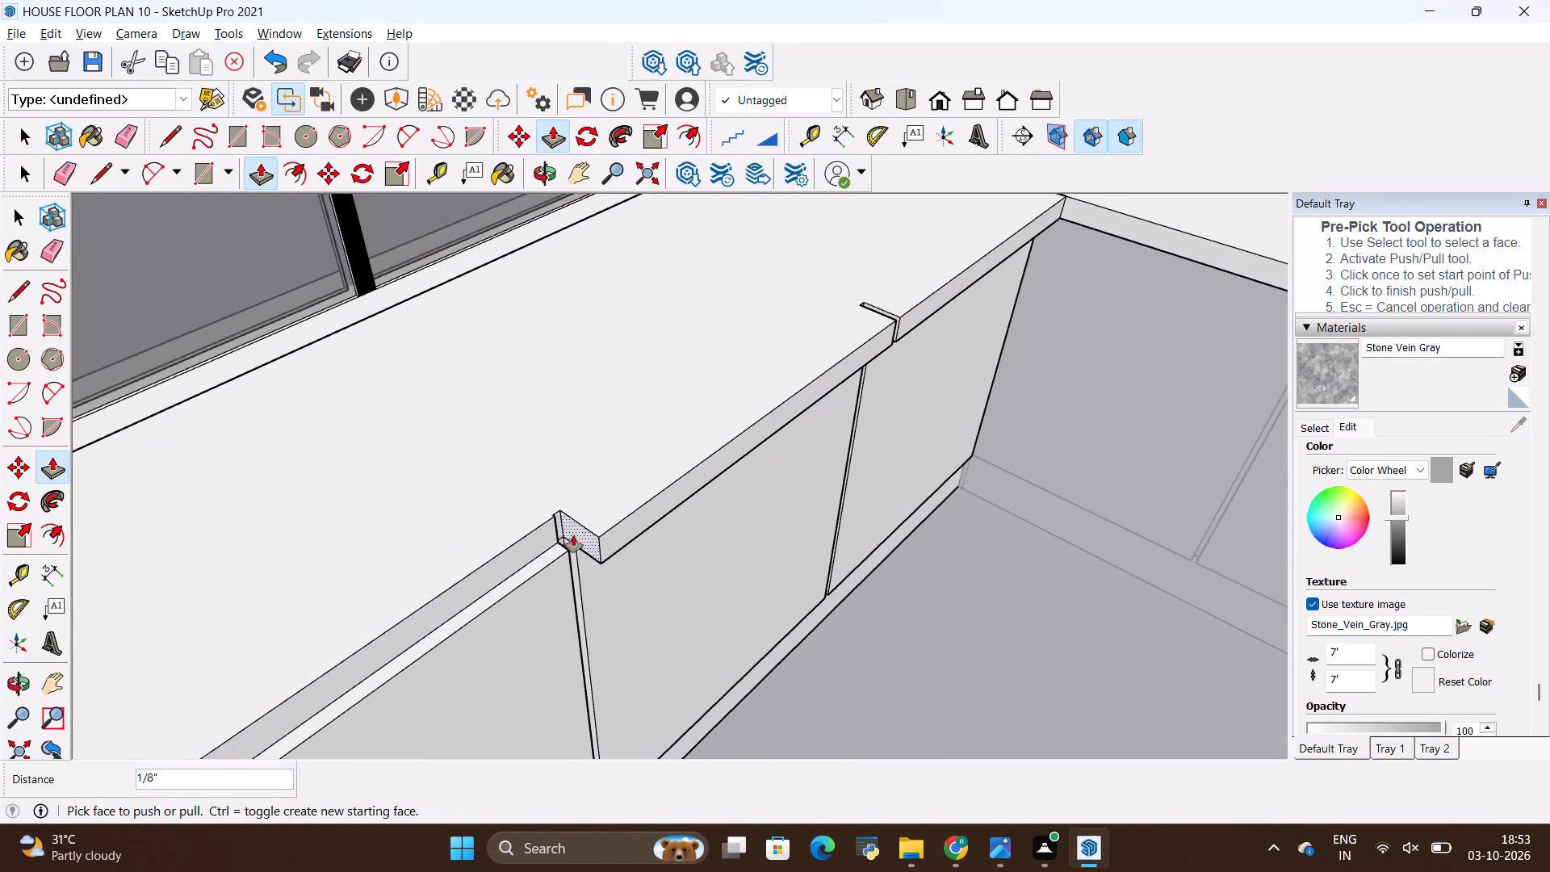
click(503, 555)
click(647, 527)
Extrude the two narrow recessed strips between the side countertop's edge segments flush with the front edge, the outer strip by 3".
scroll(611, 560, up, 1)
middle_drag(602, 561, 586, 562)
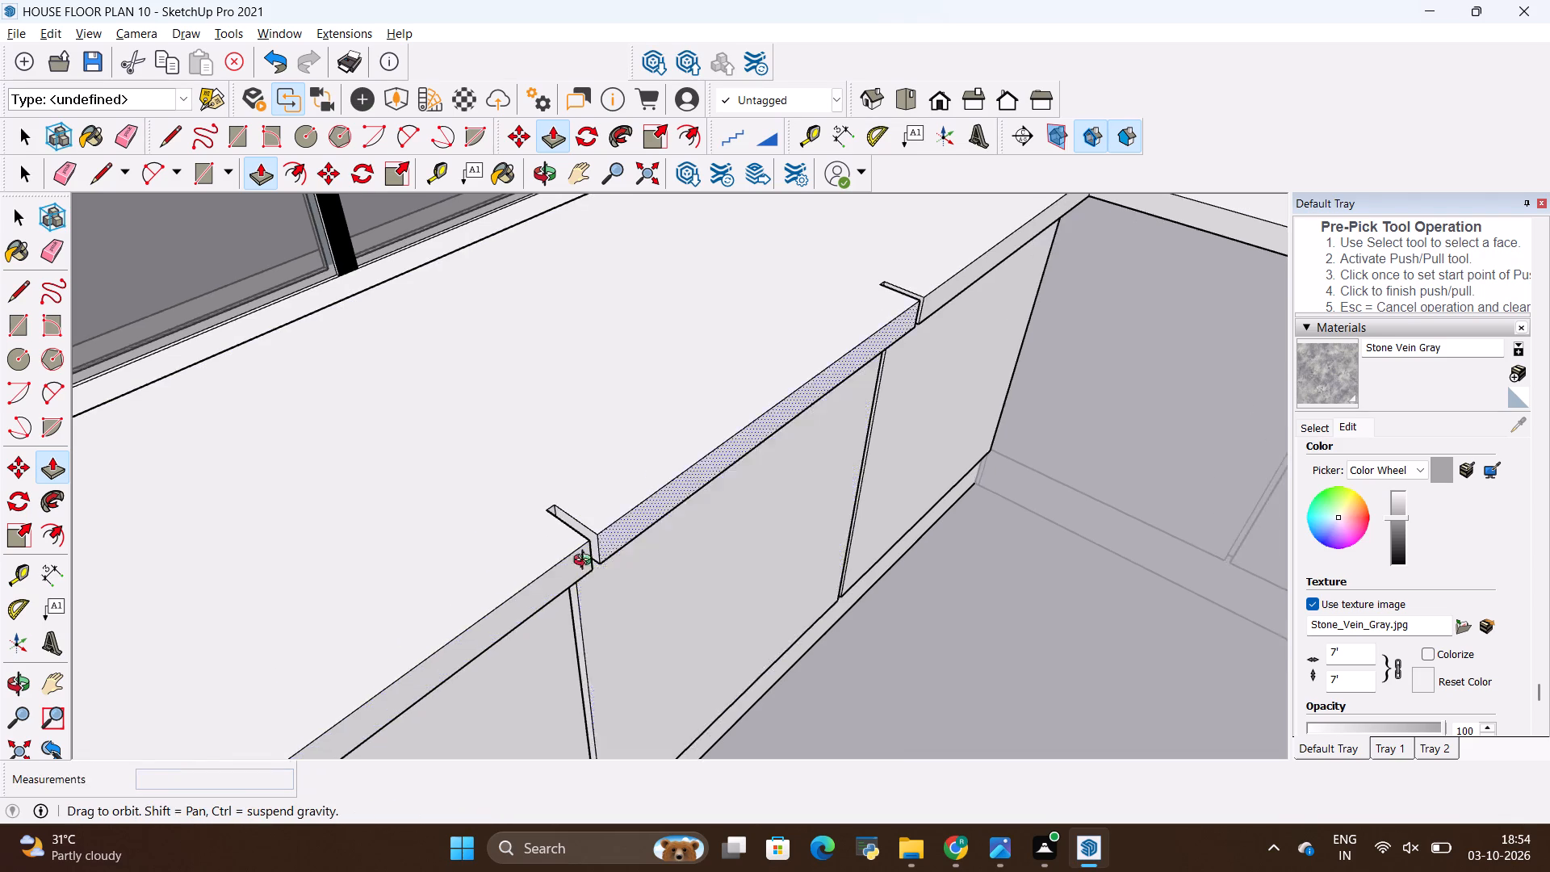
middle_drag(586, 562, 486, 568)
scroll(426, 533, up, 13)
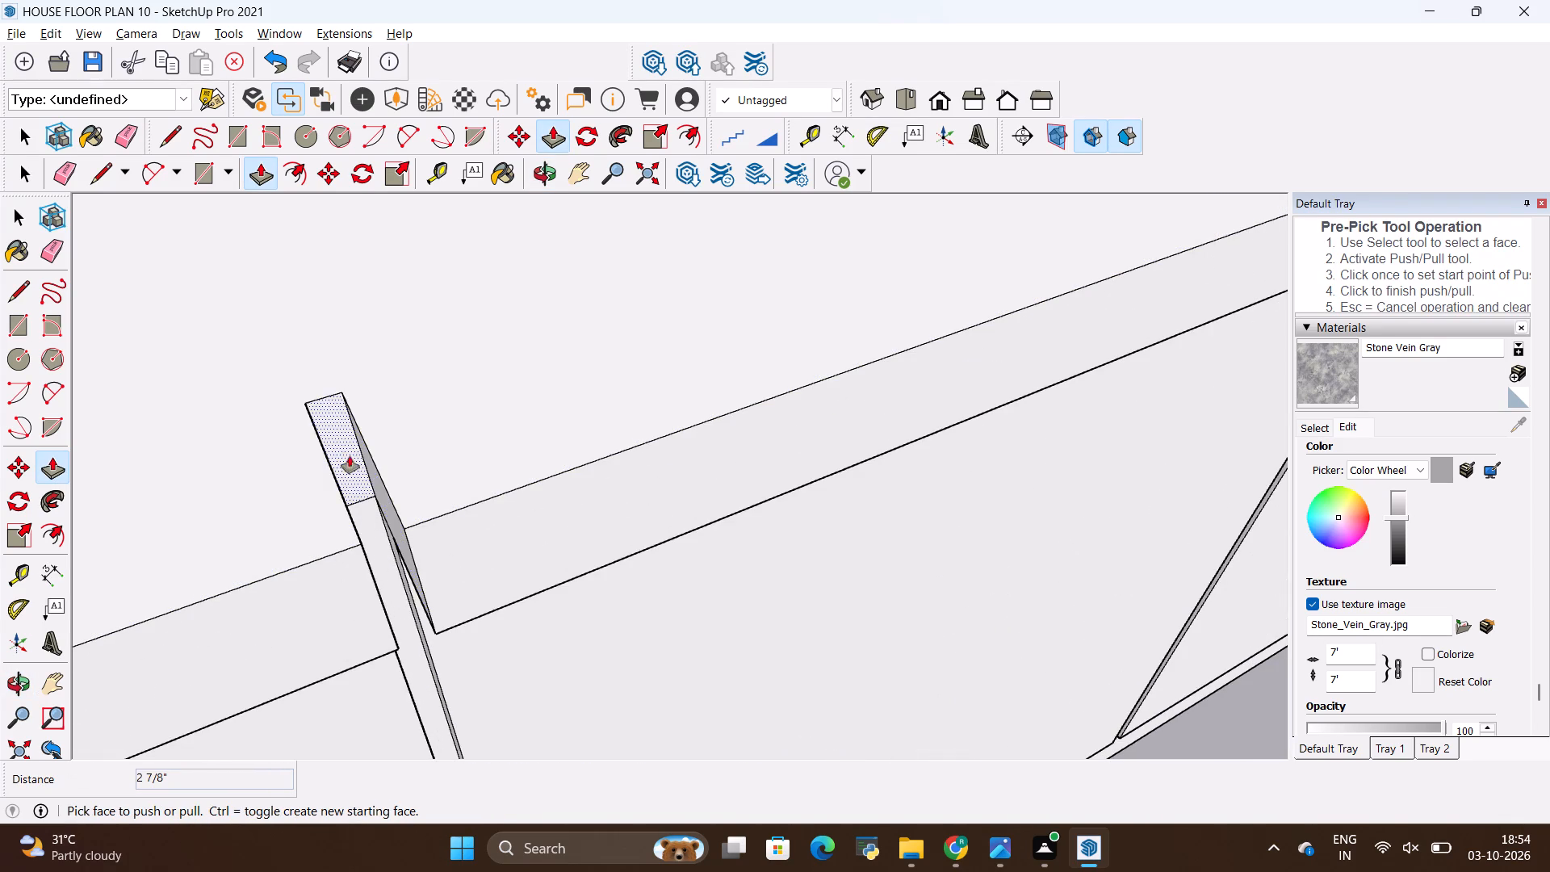
click(350, 453)
click(445, 564)
scroll(207, 535, down, 11)
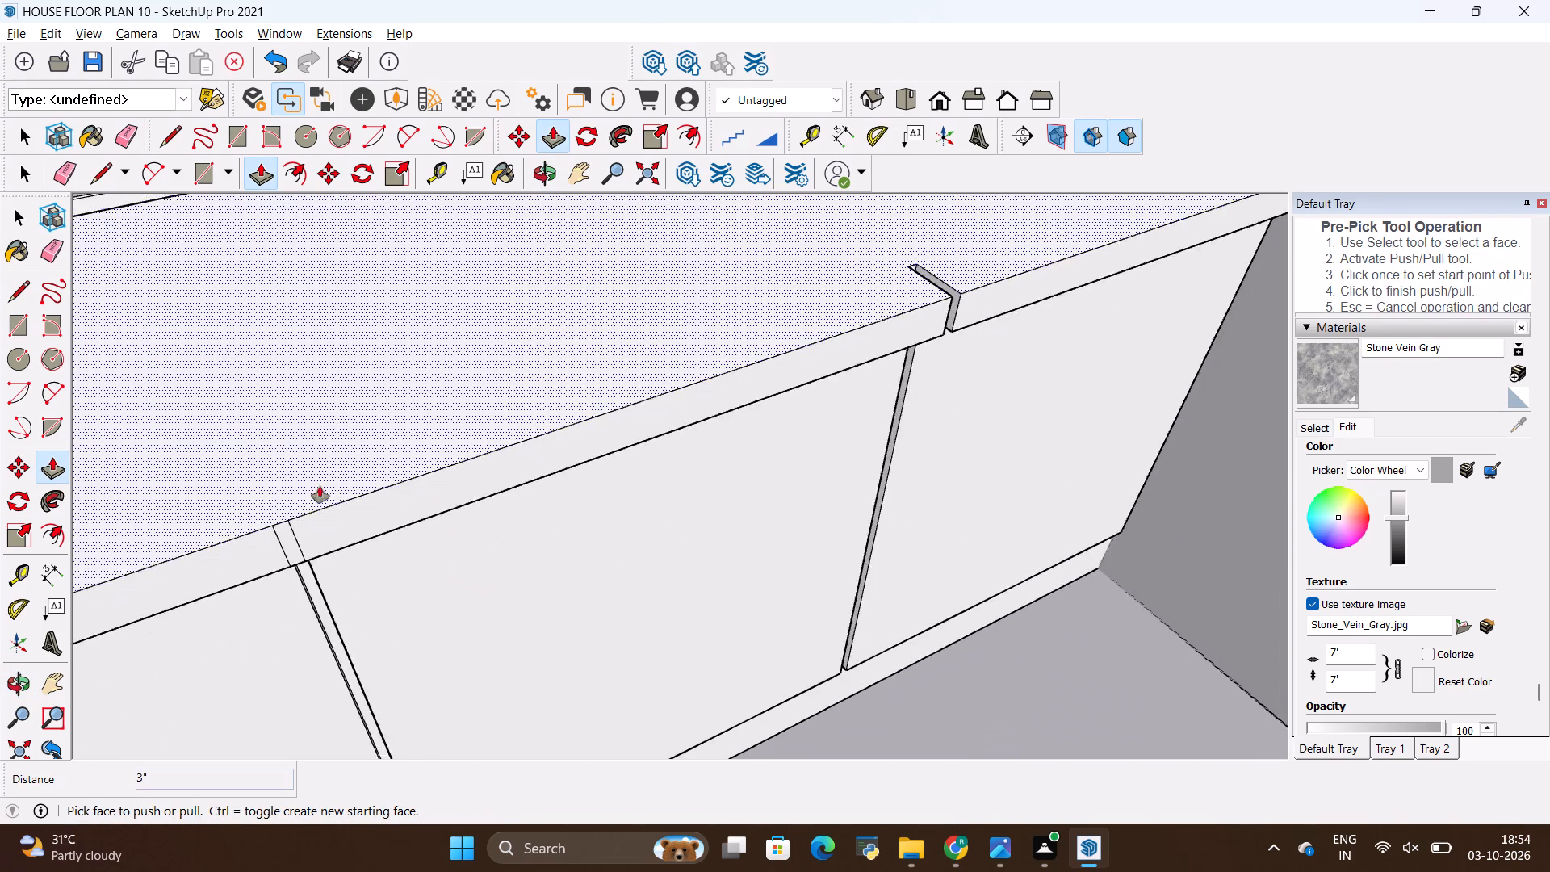
scroll(320, 486, down, 6)
scroll(786, 340, up, 14)
middle_drag(771, 377, 643, 416)
scroll(744, 387, up, 5)
click(739, 223)
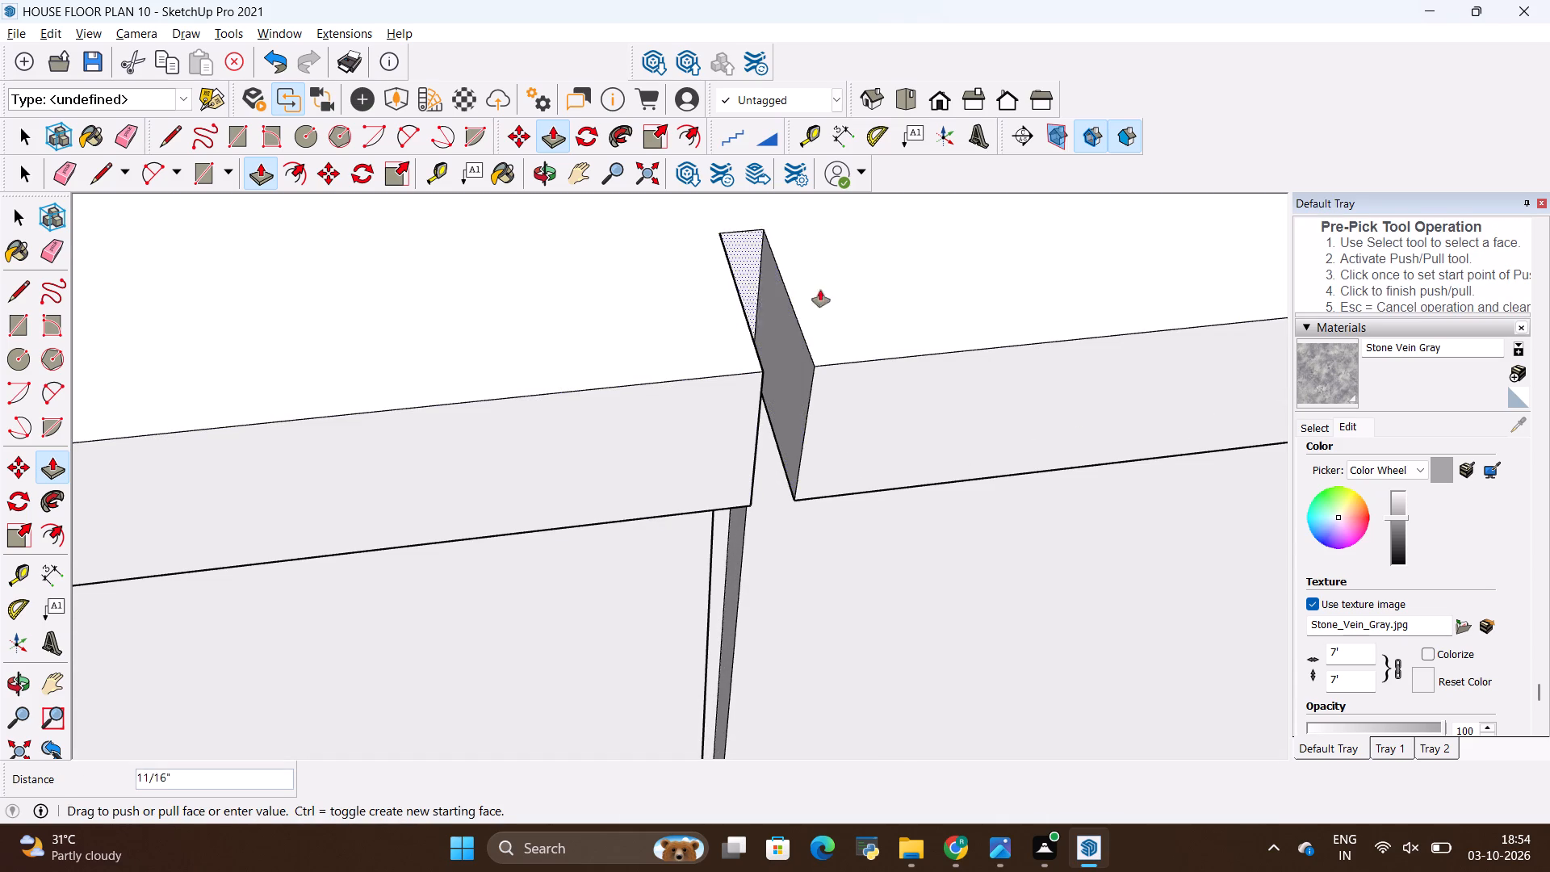
click(825, 381)
Erase the vertical seam lines at both filled gaps on the side countertop's front edge.
key(e)
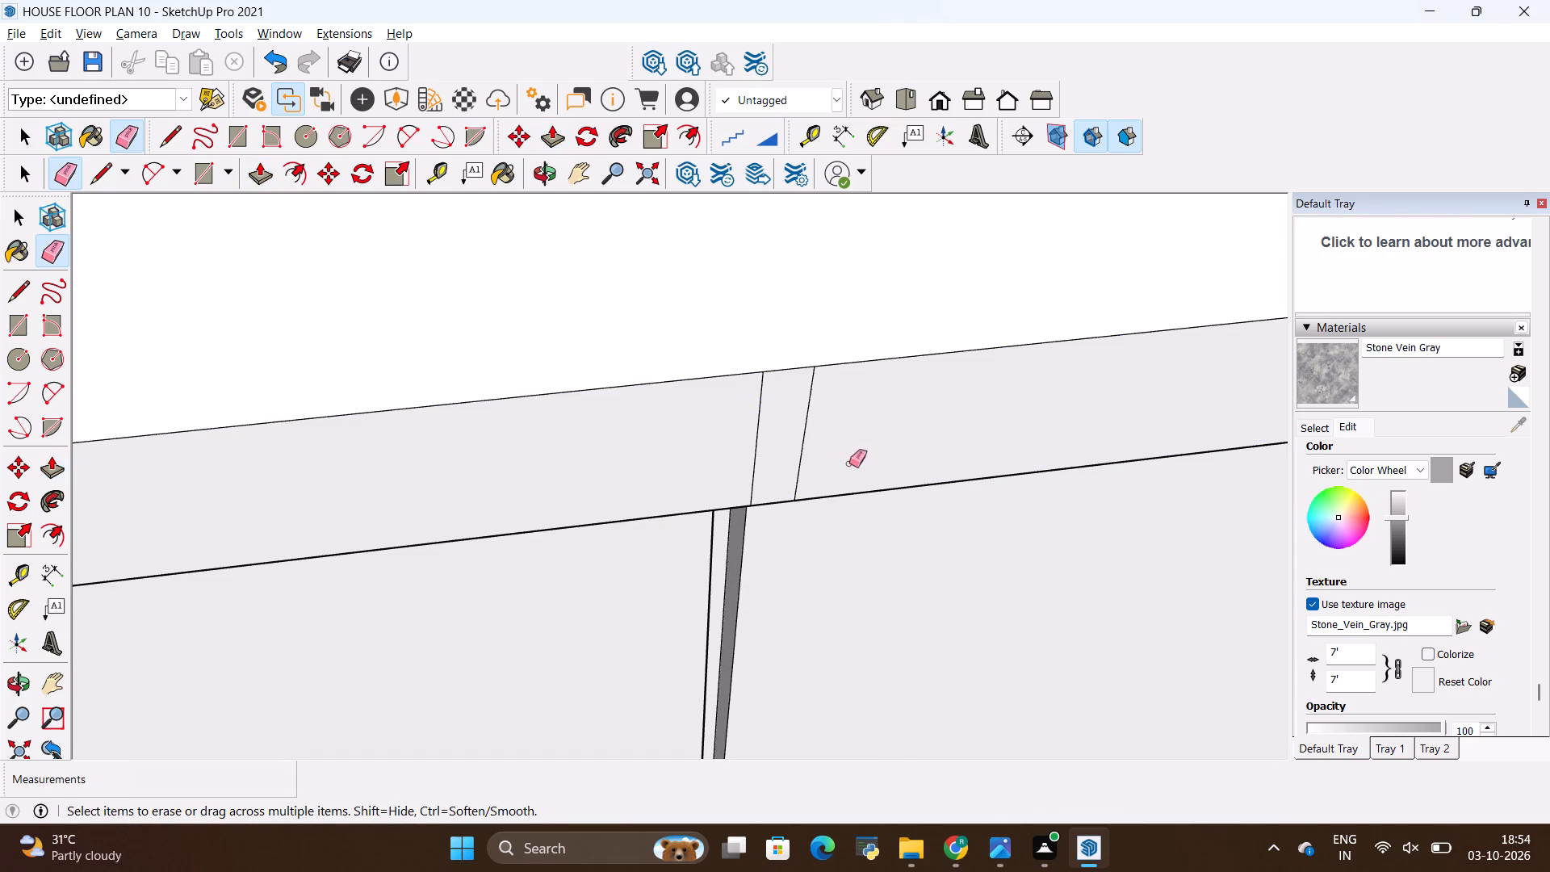
drag(851, 458, 708, 462)
drag(760, 448, 704, 448)
scroll(1171, 452, up, 1)
scroll(1183, 451, down, 12)
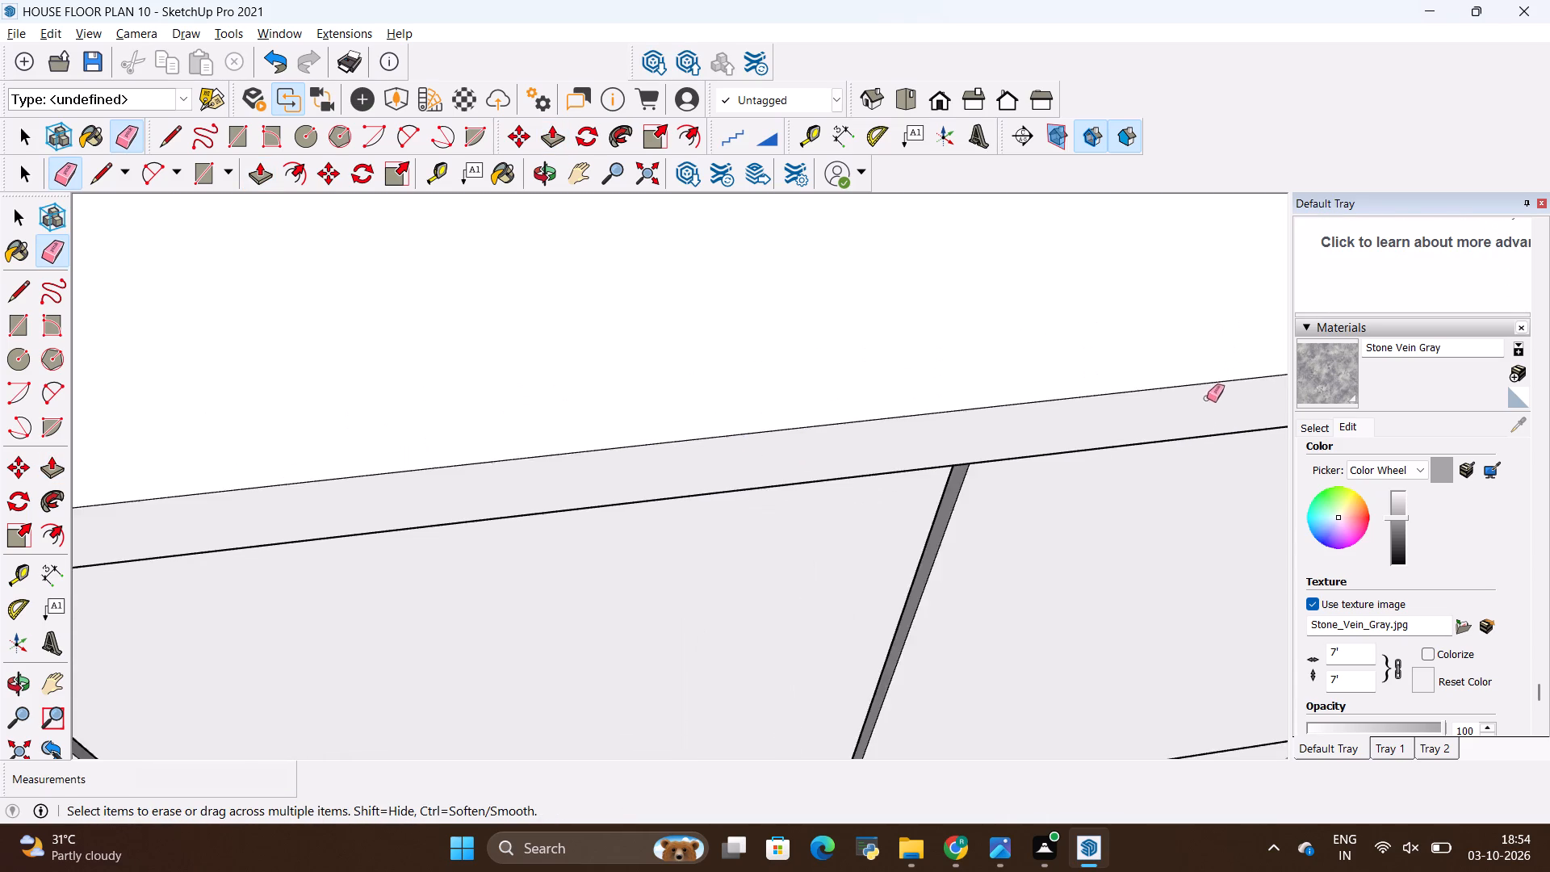
scroll(1207, 398, down, 9)
scroll(418, 505, up, 11)
drag(544, 463, 597, 460)
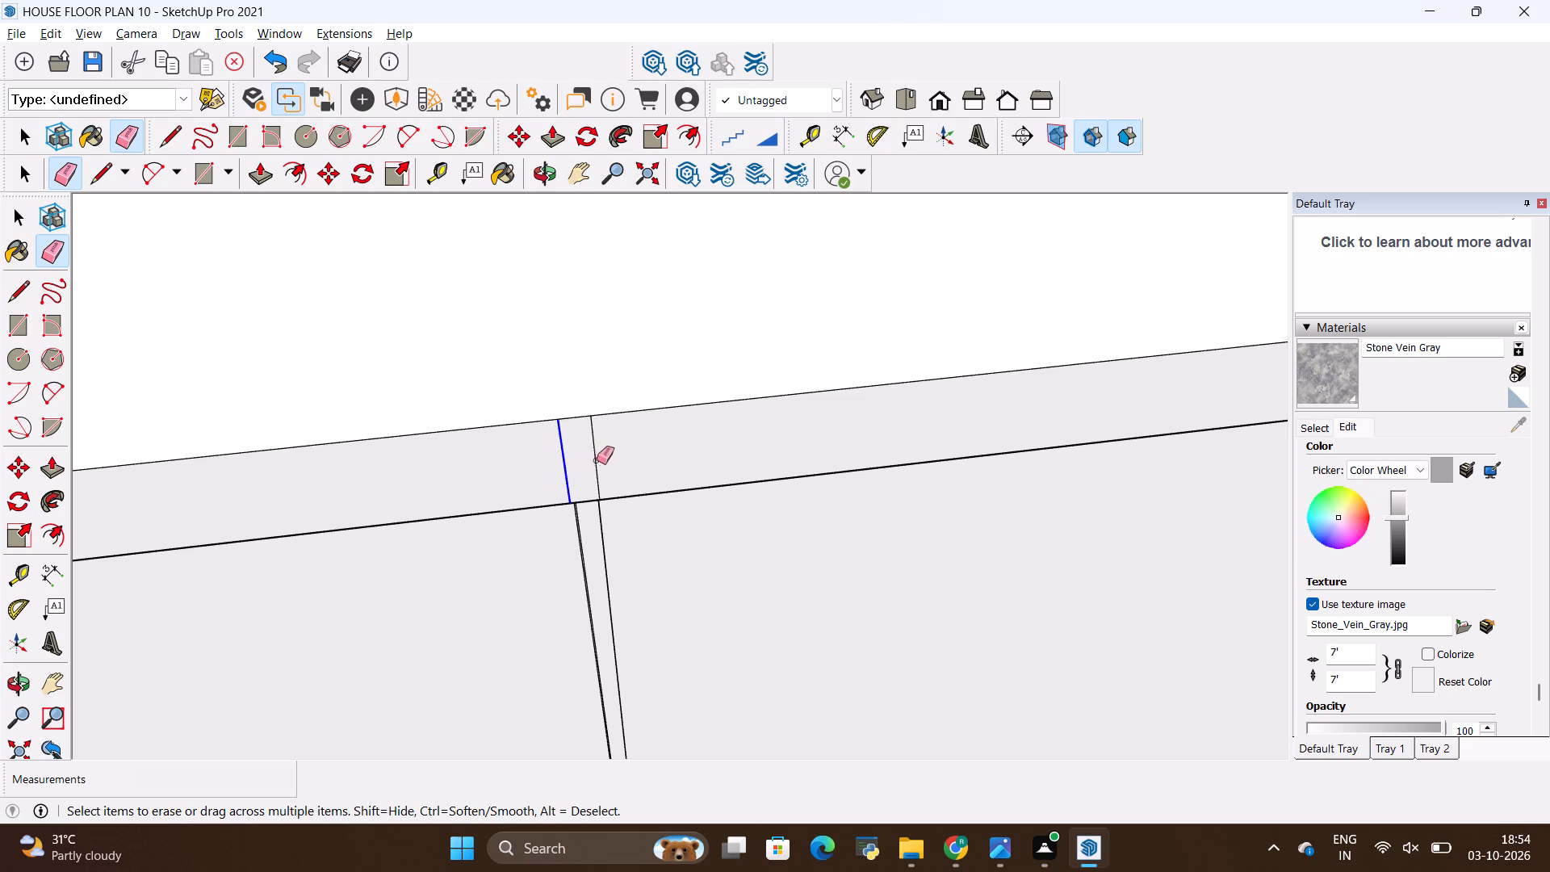
drag(597, 460, 618, 454)
Erase the edges of the small leftover notch in the countertop's top surface near the inner corner.
scroll(496, 462, down, 19)
scroll(498, 421, down, 4)
scroll(930, 369, up, 16)
drag(796, 375, 777, 391)
drag(807, 371, 785, 387)
scroll(864, 342, up, 9)
drag(748, 358, 771, 404)
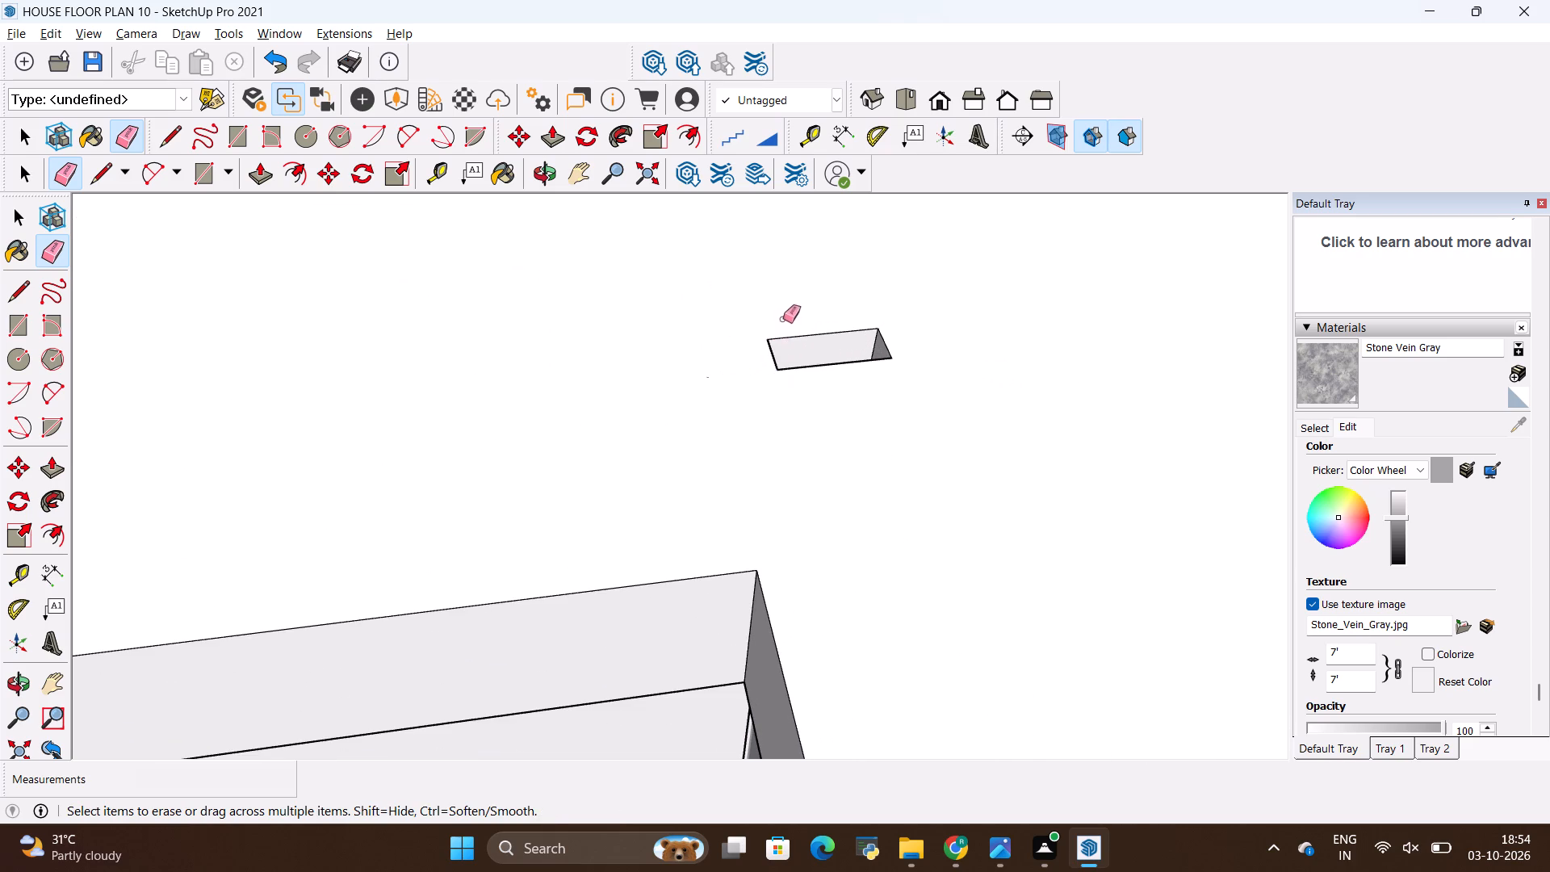
drag(783, 319, 769, 400)
drag(801, 308, 836, 379)
drag(872, 308, 879, 368)
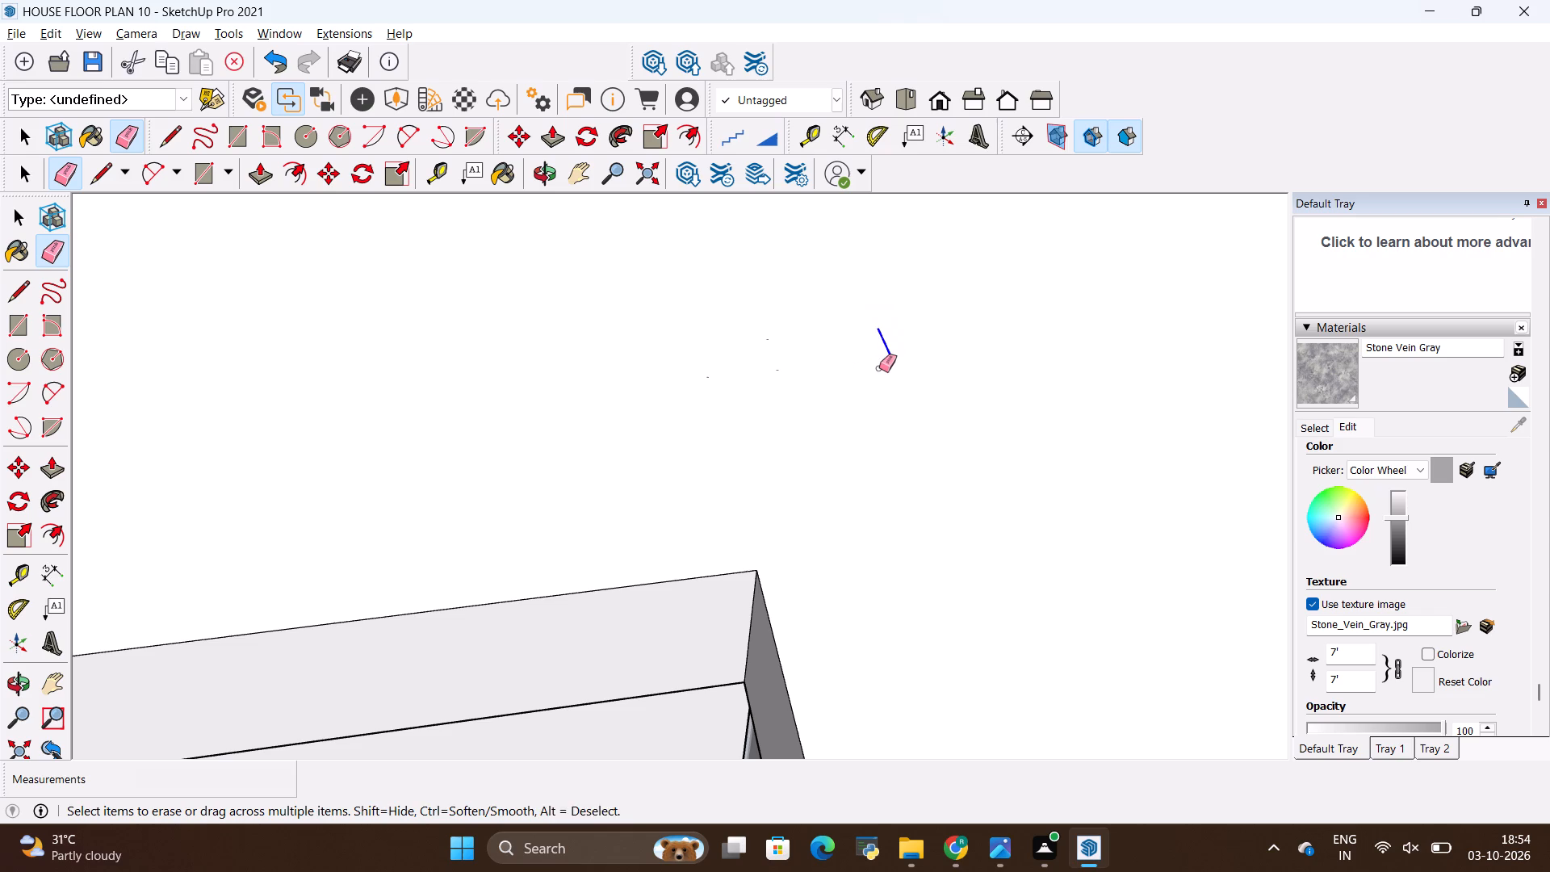
drag(879, 368, 876, 369)
Close the house group that contains the kitchen countertop and clear the selection.
scroll(860, 459, down, 20)
scroll(860, 459, down, 8)
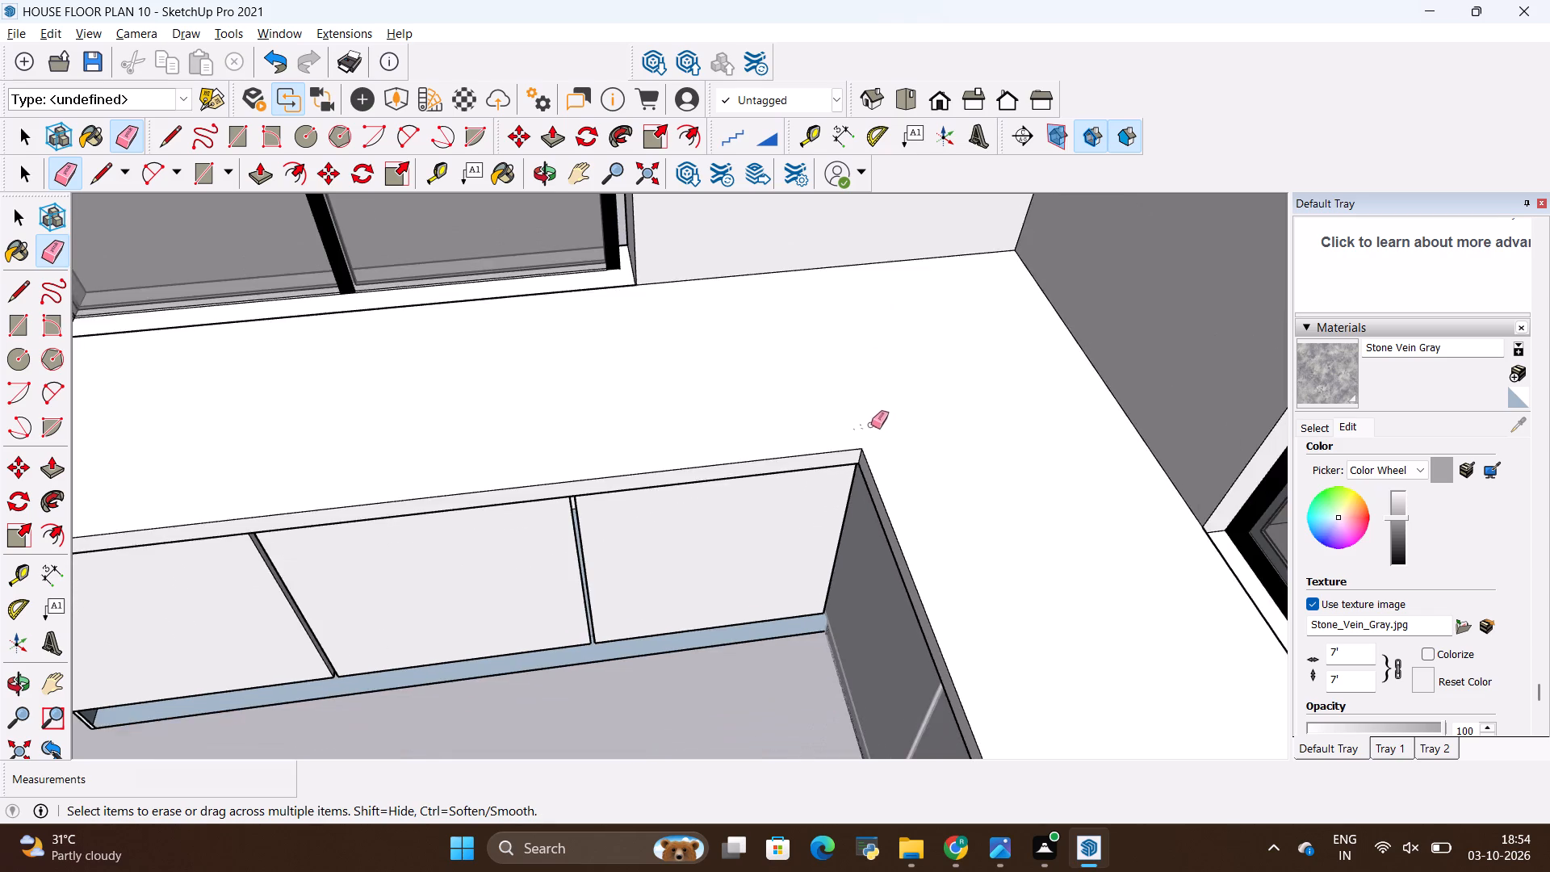
scroll(871, 425, down, 20)
middle_drag(572, 637, 1091, 510)
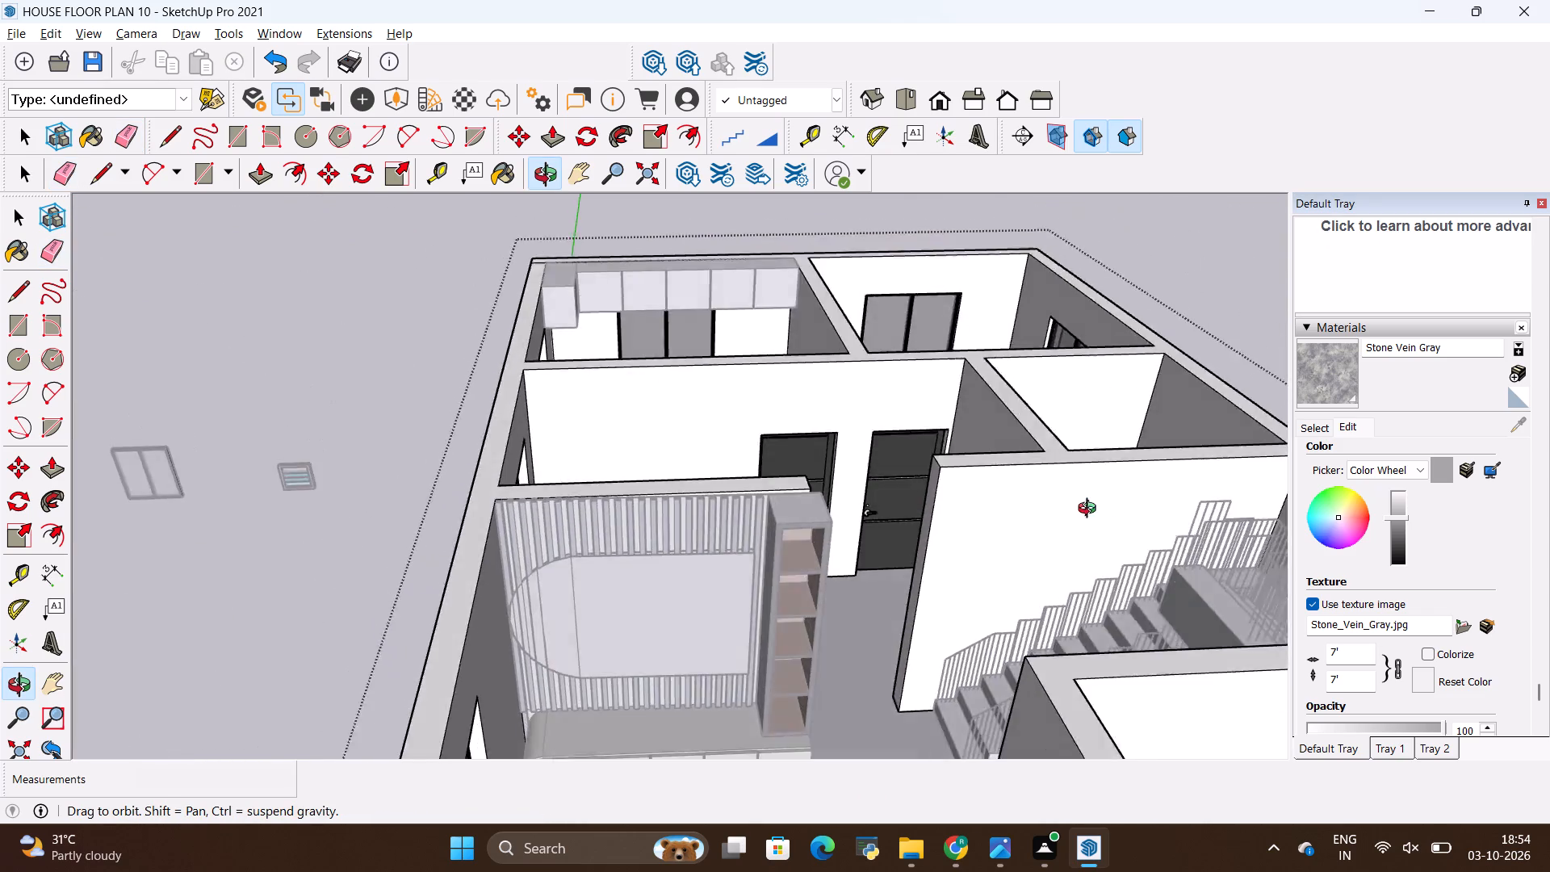
middle_drag(1091, 510, 842, 623)
scroll(1009, 364, down, 2)
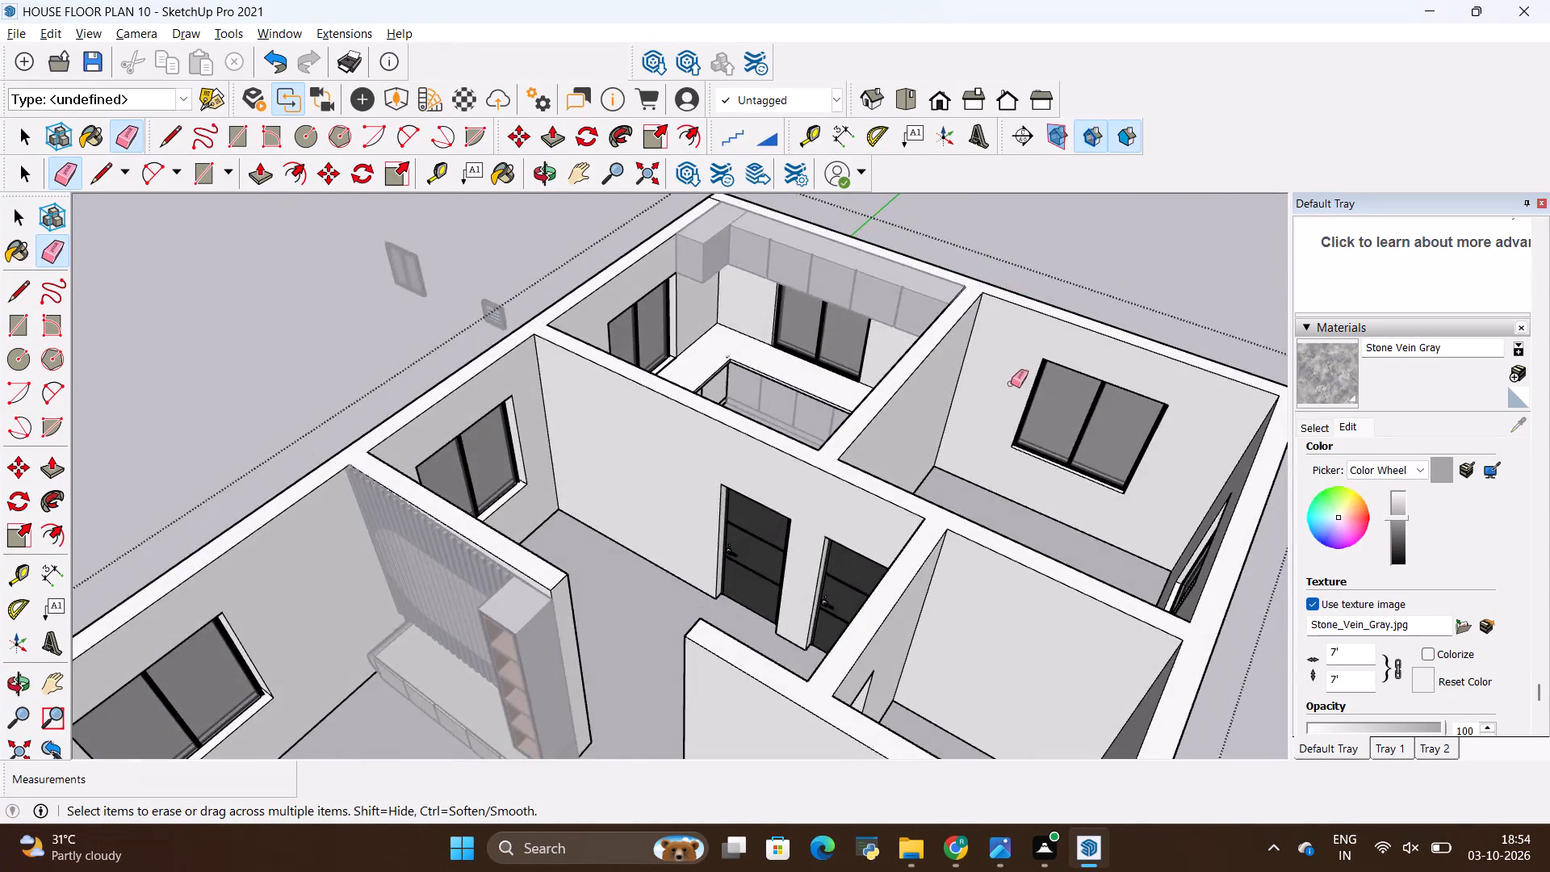
scroll(1011, 384, down, 3)
scroll(993, 285, up, 7)
key(space)
click(1018, 256)
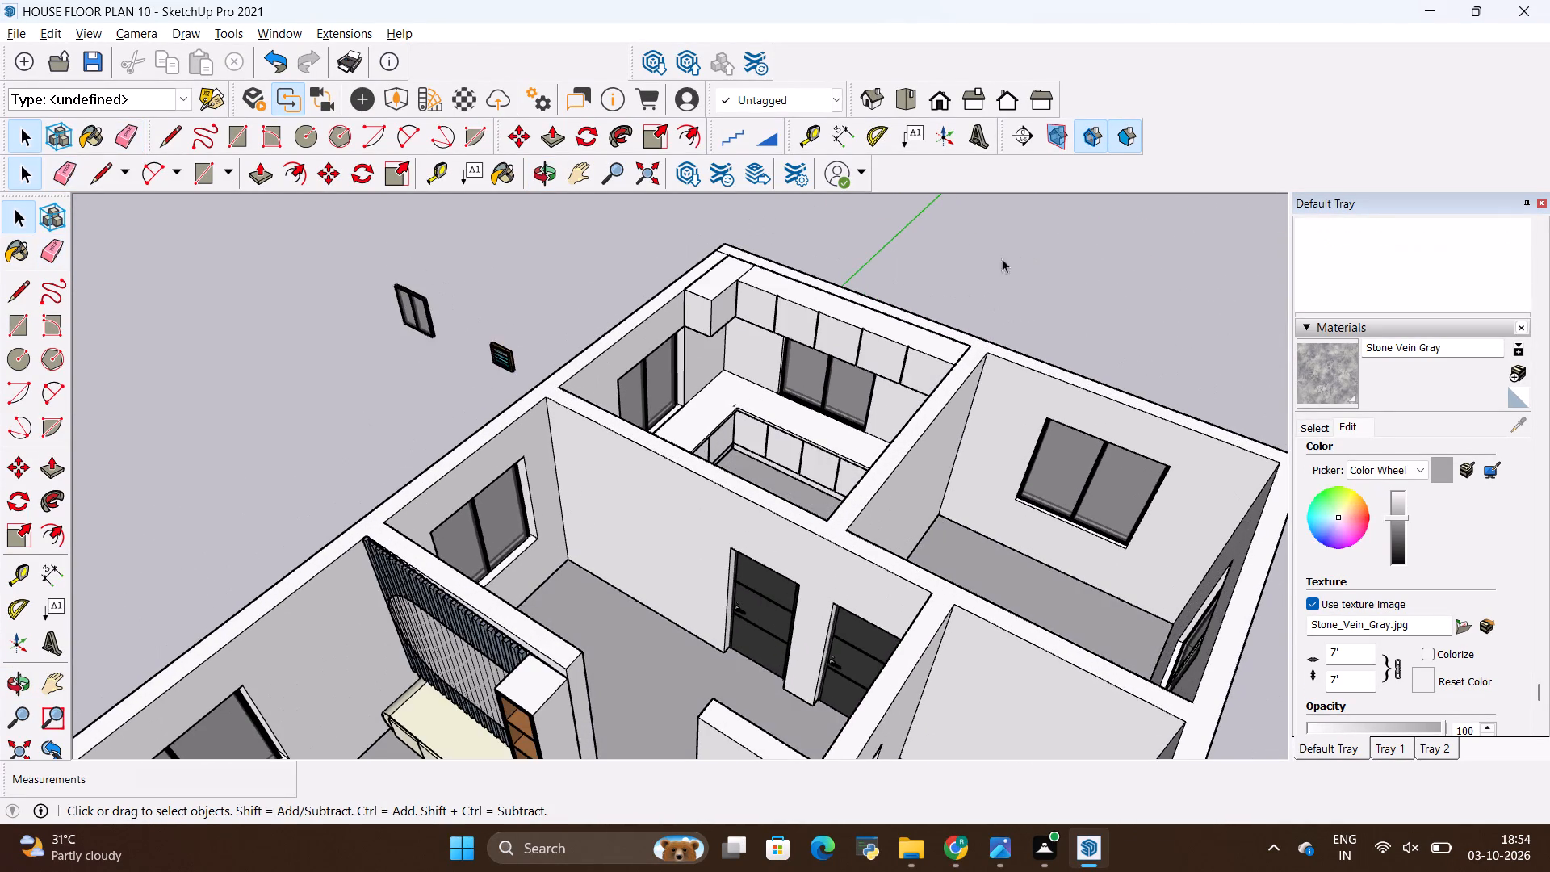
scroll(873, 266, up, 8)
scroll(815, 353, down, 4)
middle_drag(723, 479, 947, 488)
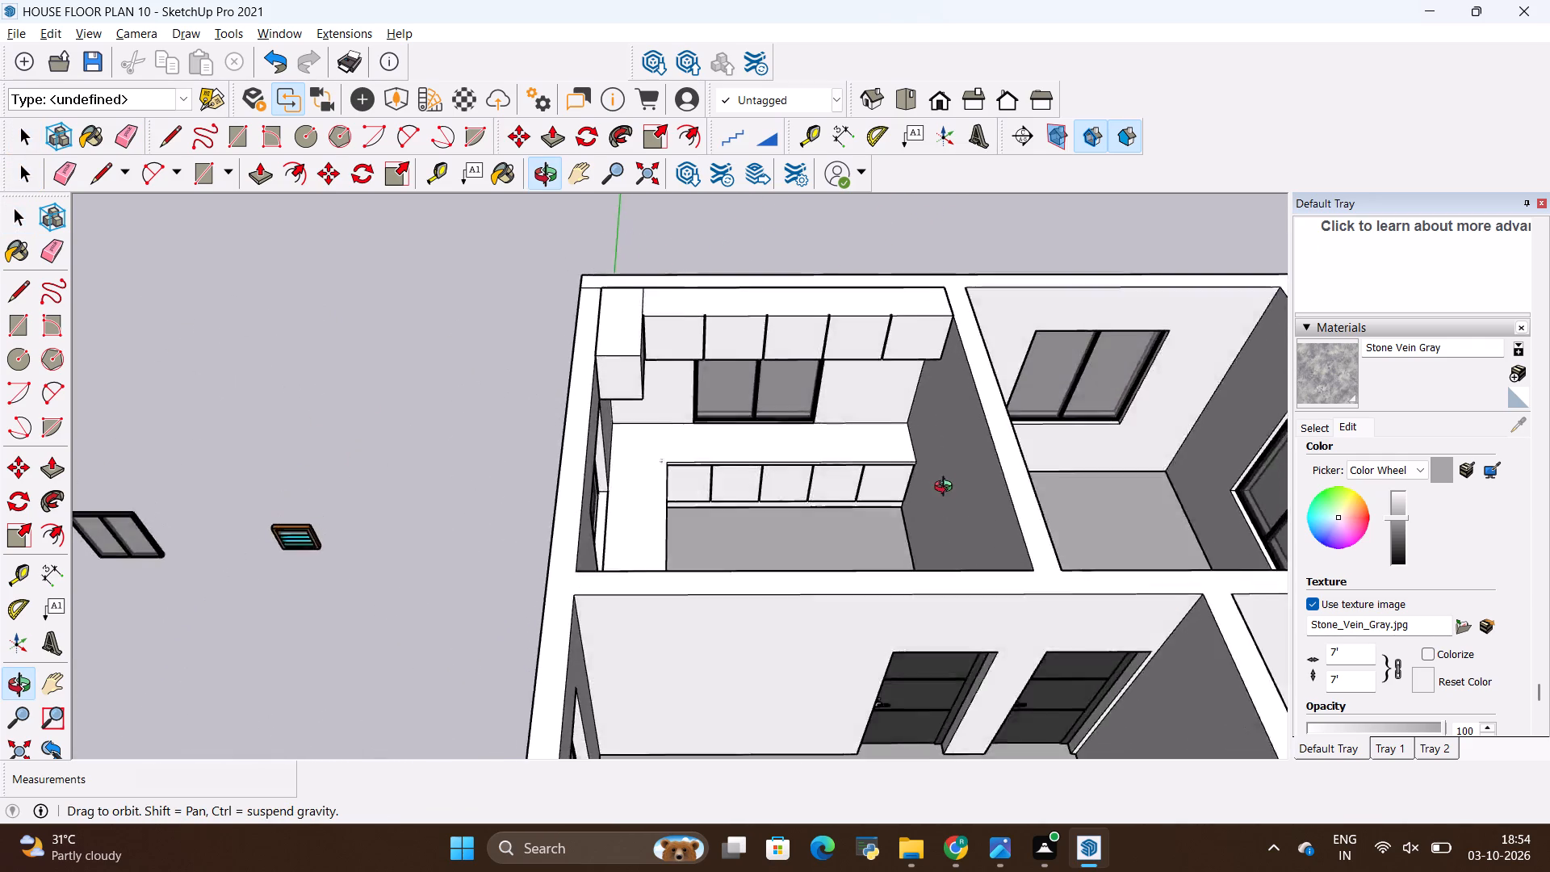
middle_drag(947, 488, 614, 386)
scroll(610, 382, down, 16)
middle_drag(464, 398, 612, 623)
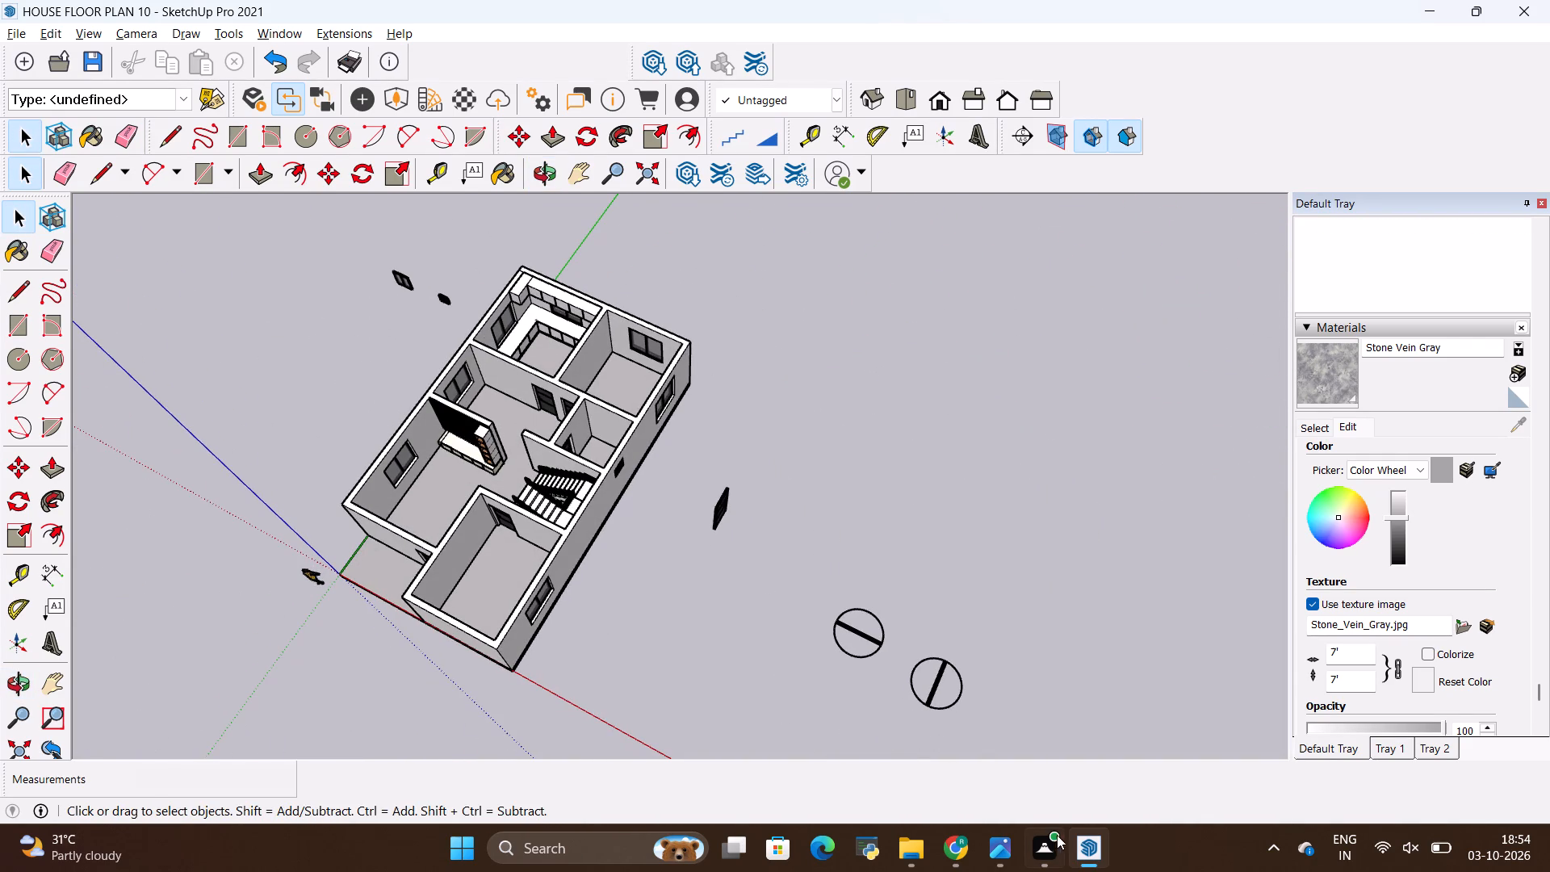
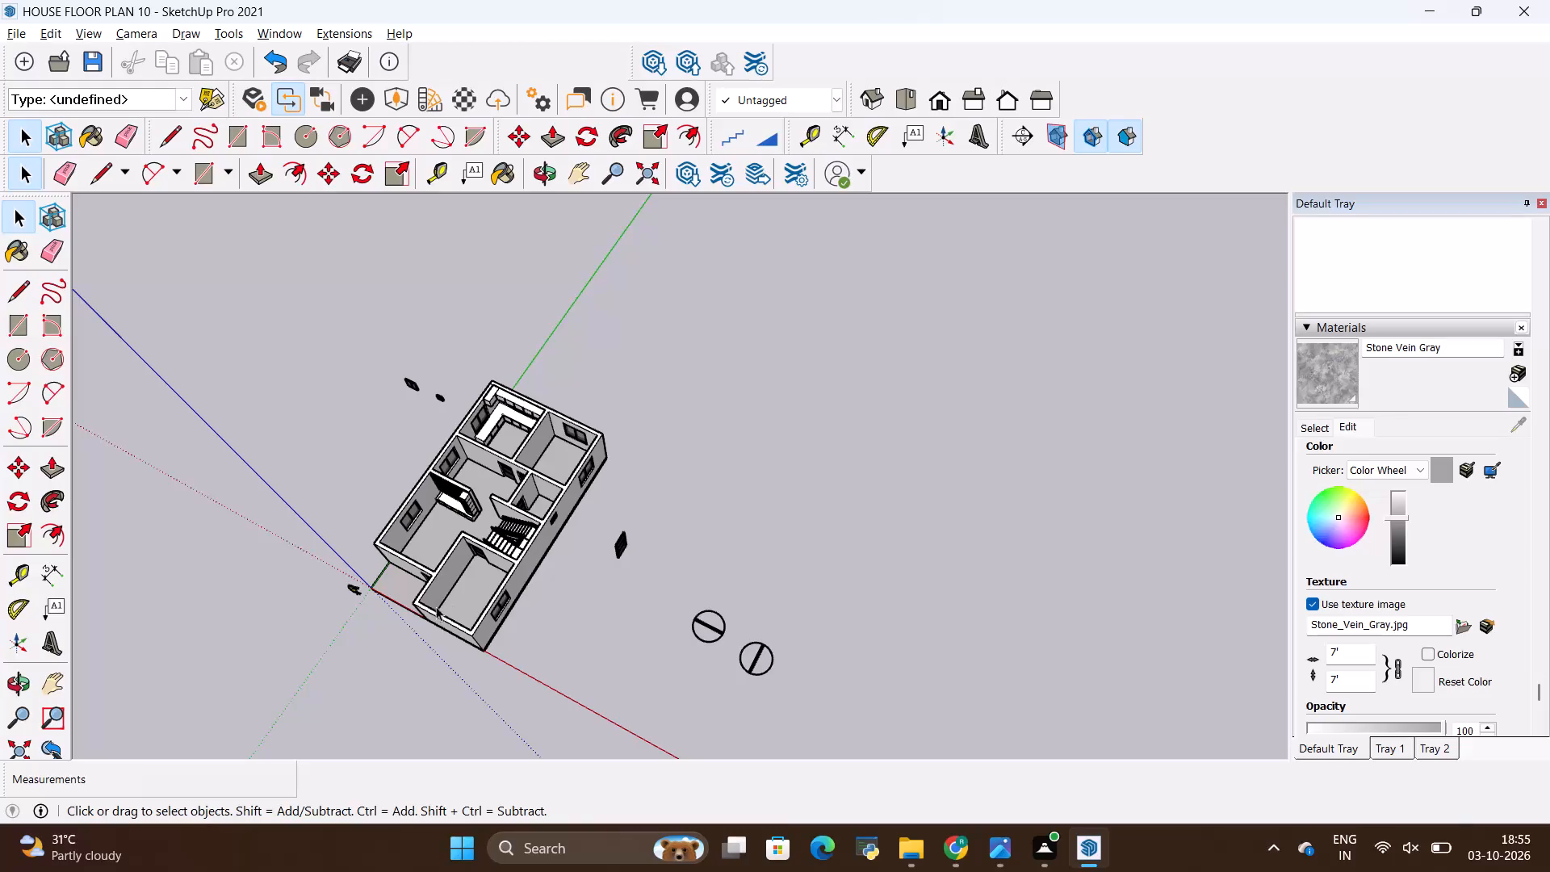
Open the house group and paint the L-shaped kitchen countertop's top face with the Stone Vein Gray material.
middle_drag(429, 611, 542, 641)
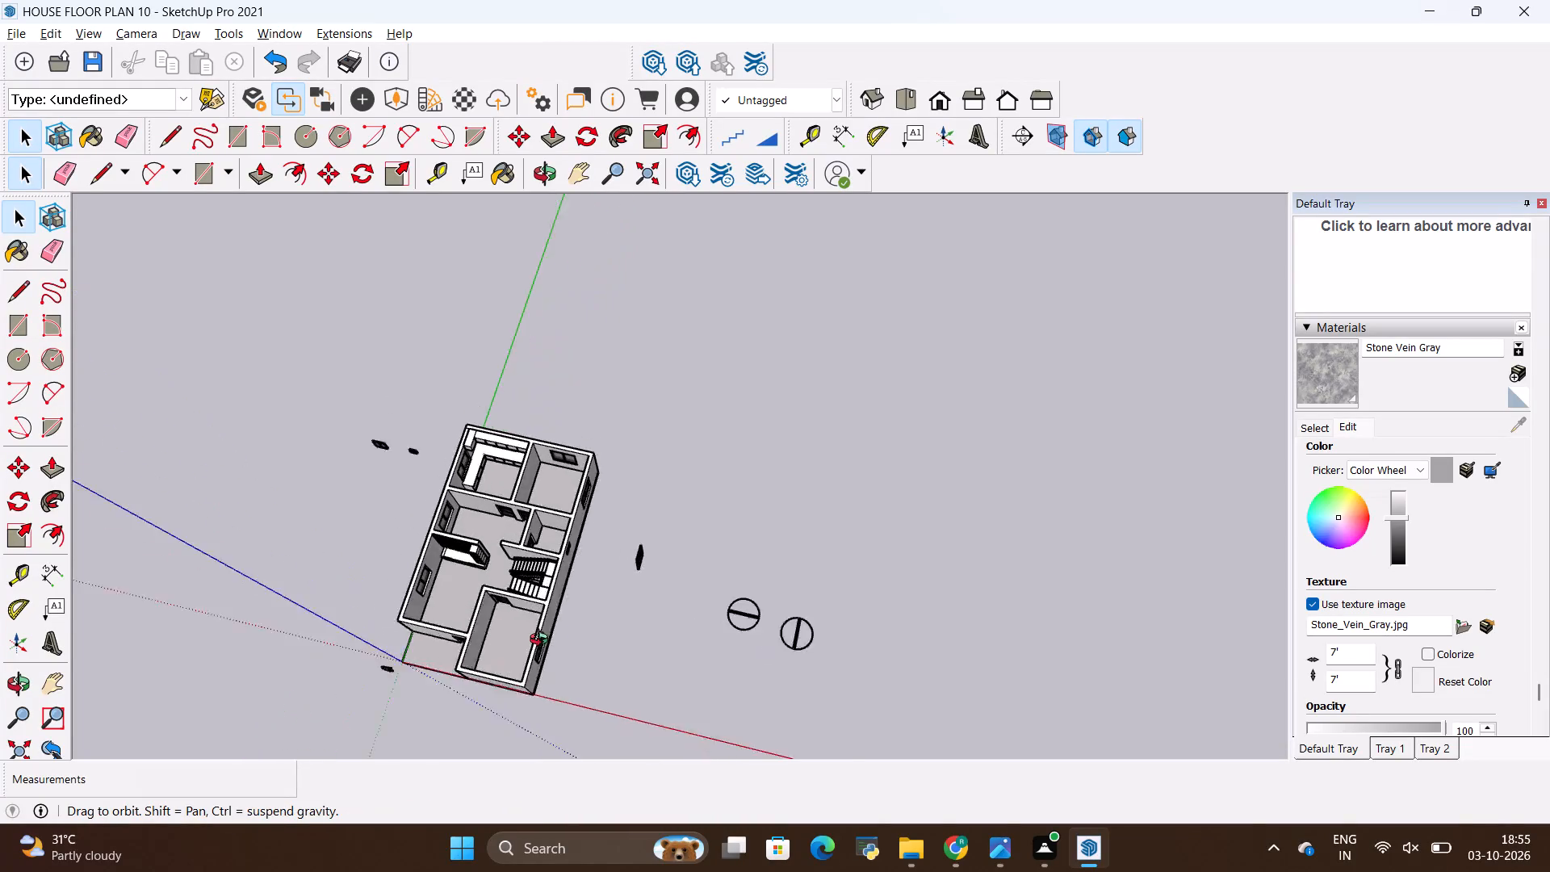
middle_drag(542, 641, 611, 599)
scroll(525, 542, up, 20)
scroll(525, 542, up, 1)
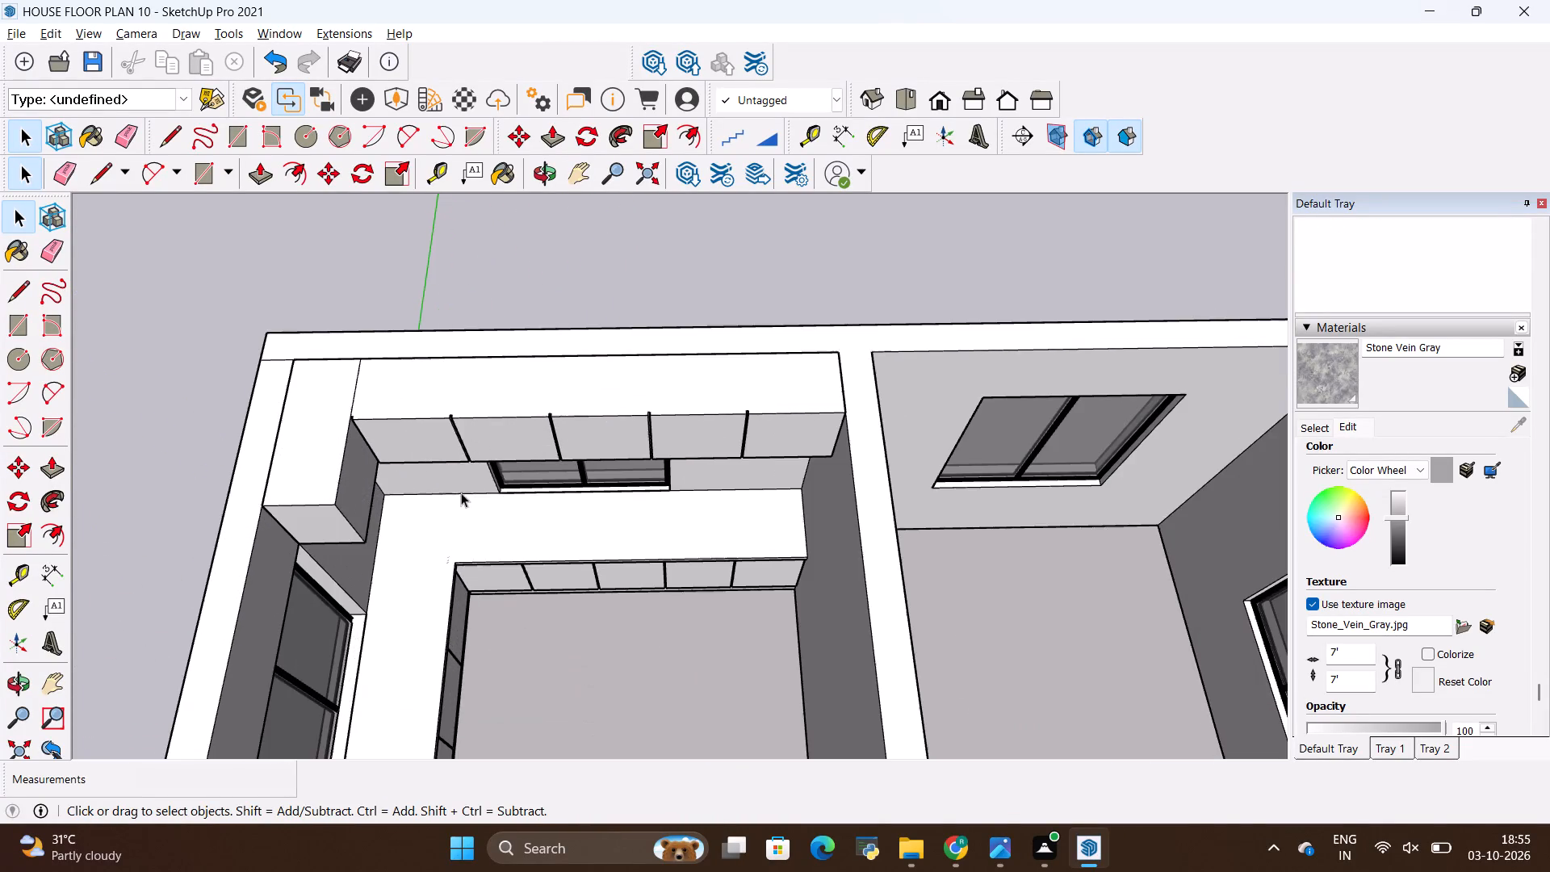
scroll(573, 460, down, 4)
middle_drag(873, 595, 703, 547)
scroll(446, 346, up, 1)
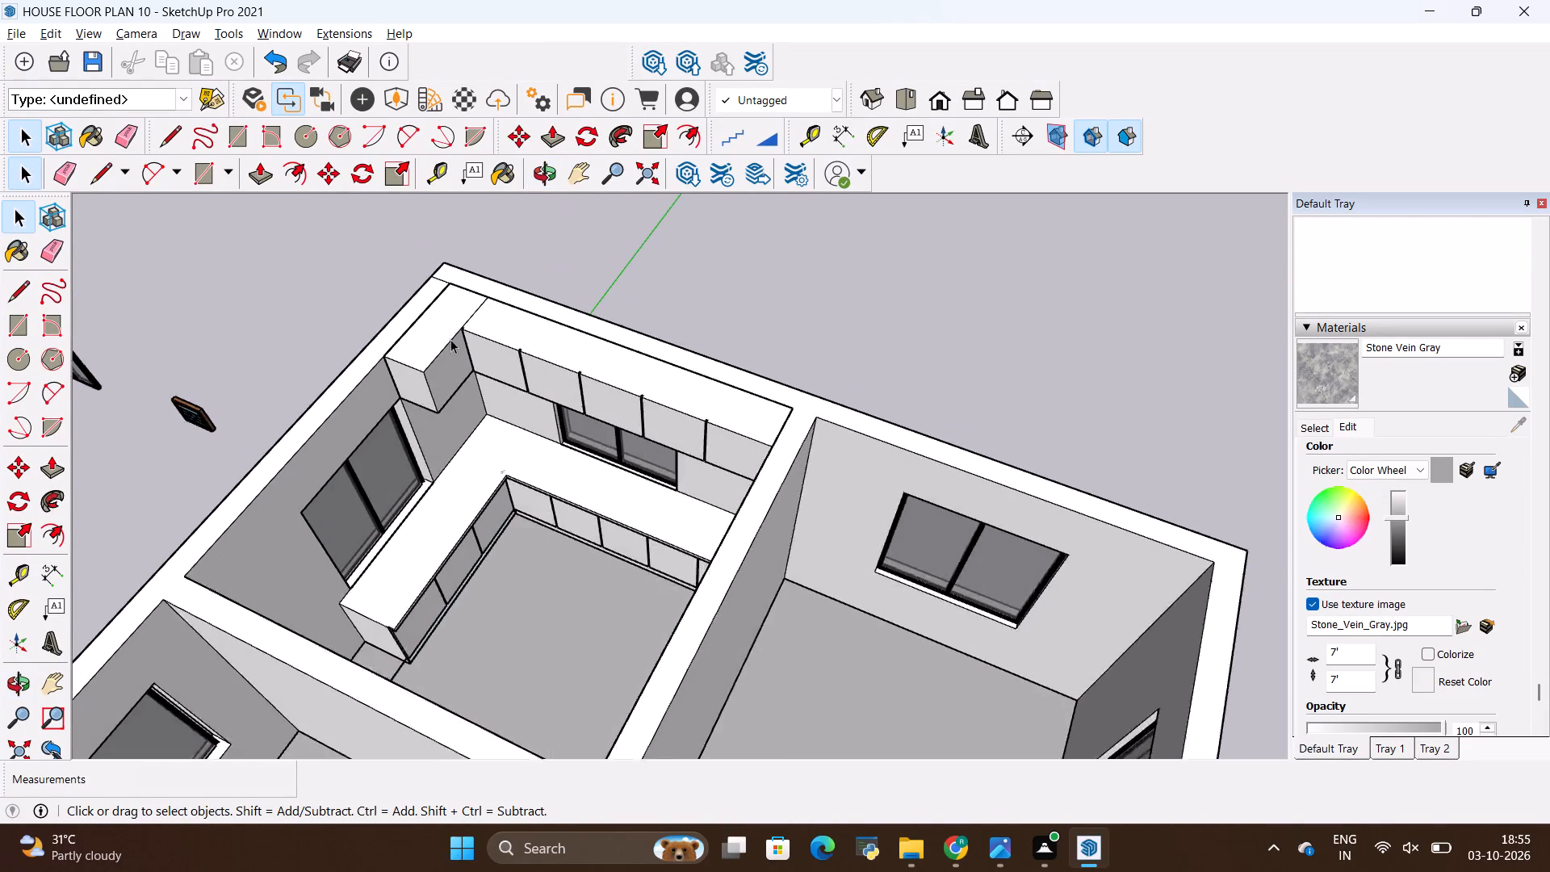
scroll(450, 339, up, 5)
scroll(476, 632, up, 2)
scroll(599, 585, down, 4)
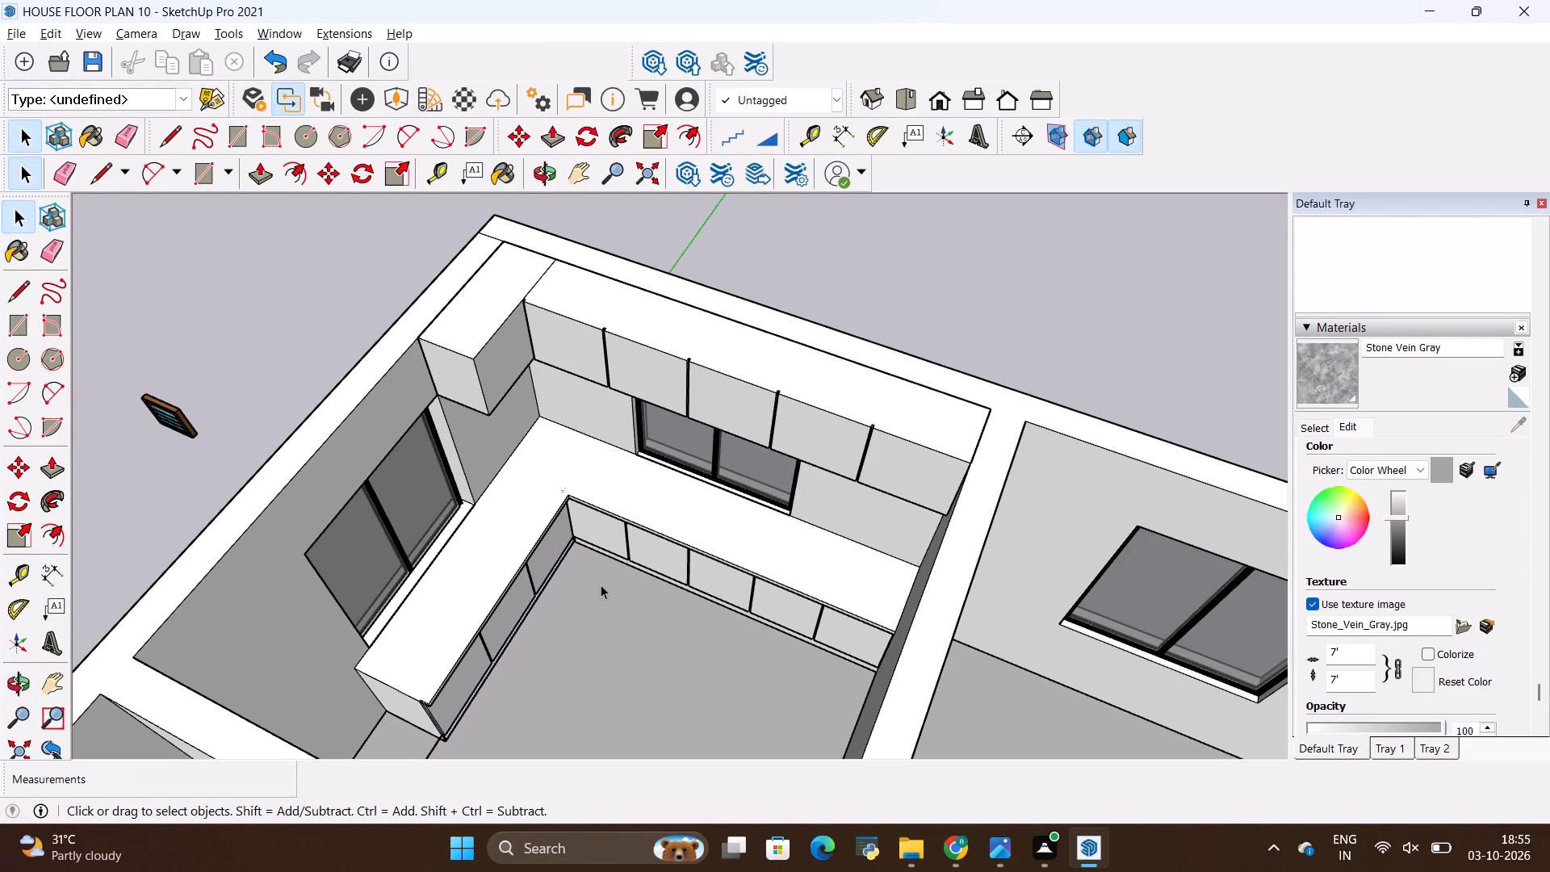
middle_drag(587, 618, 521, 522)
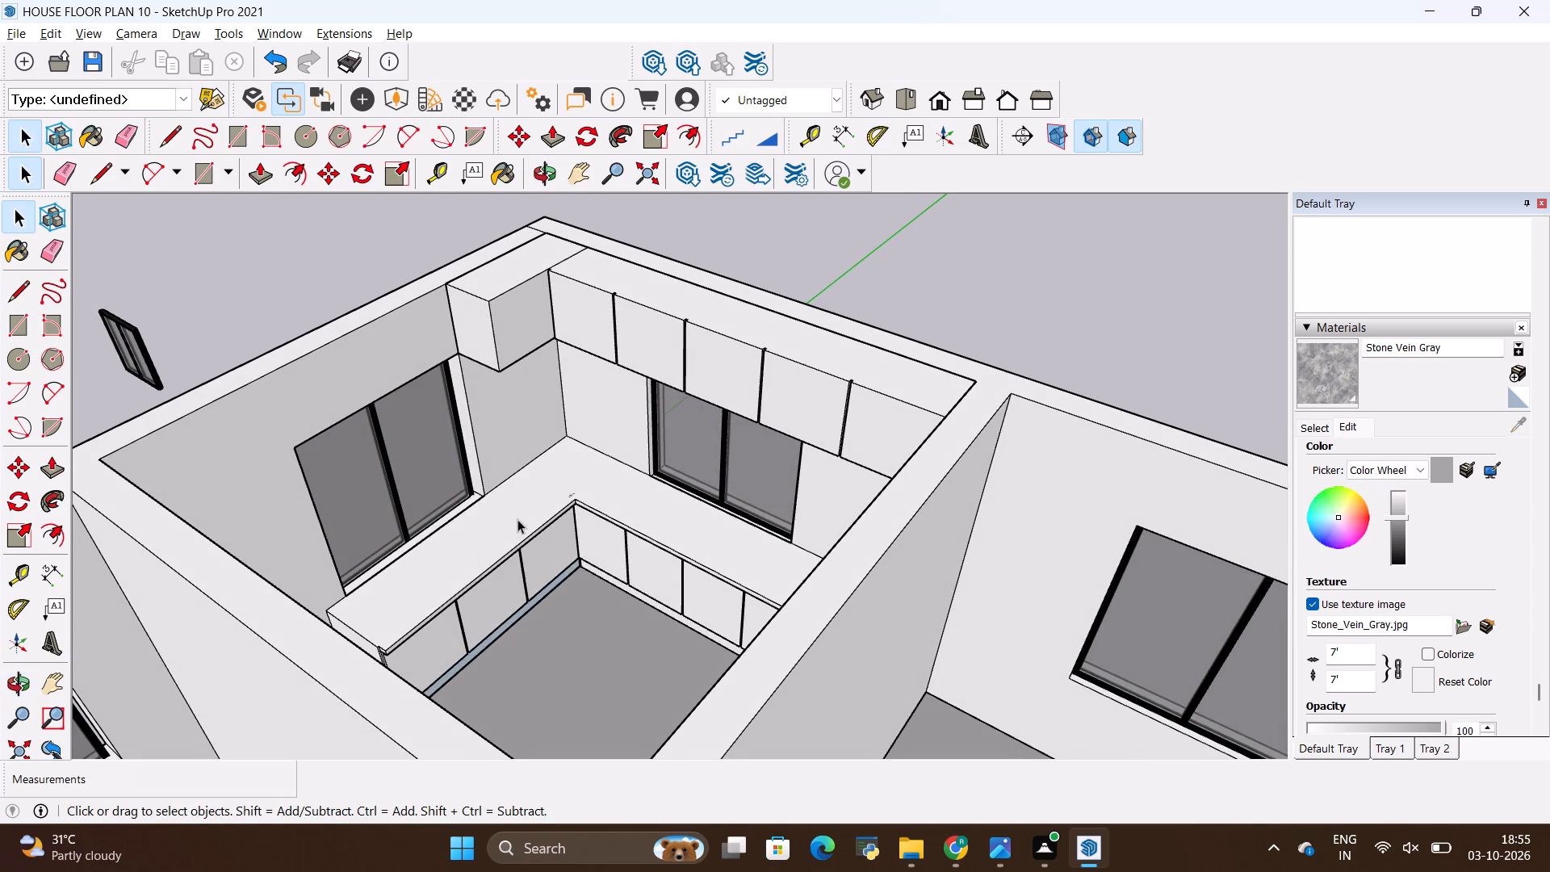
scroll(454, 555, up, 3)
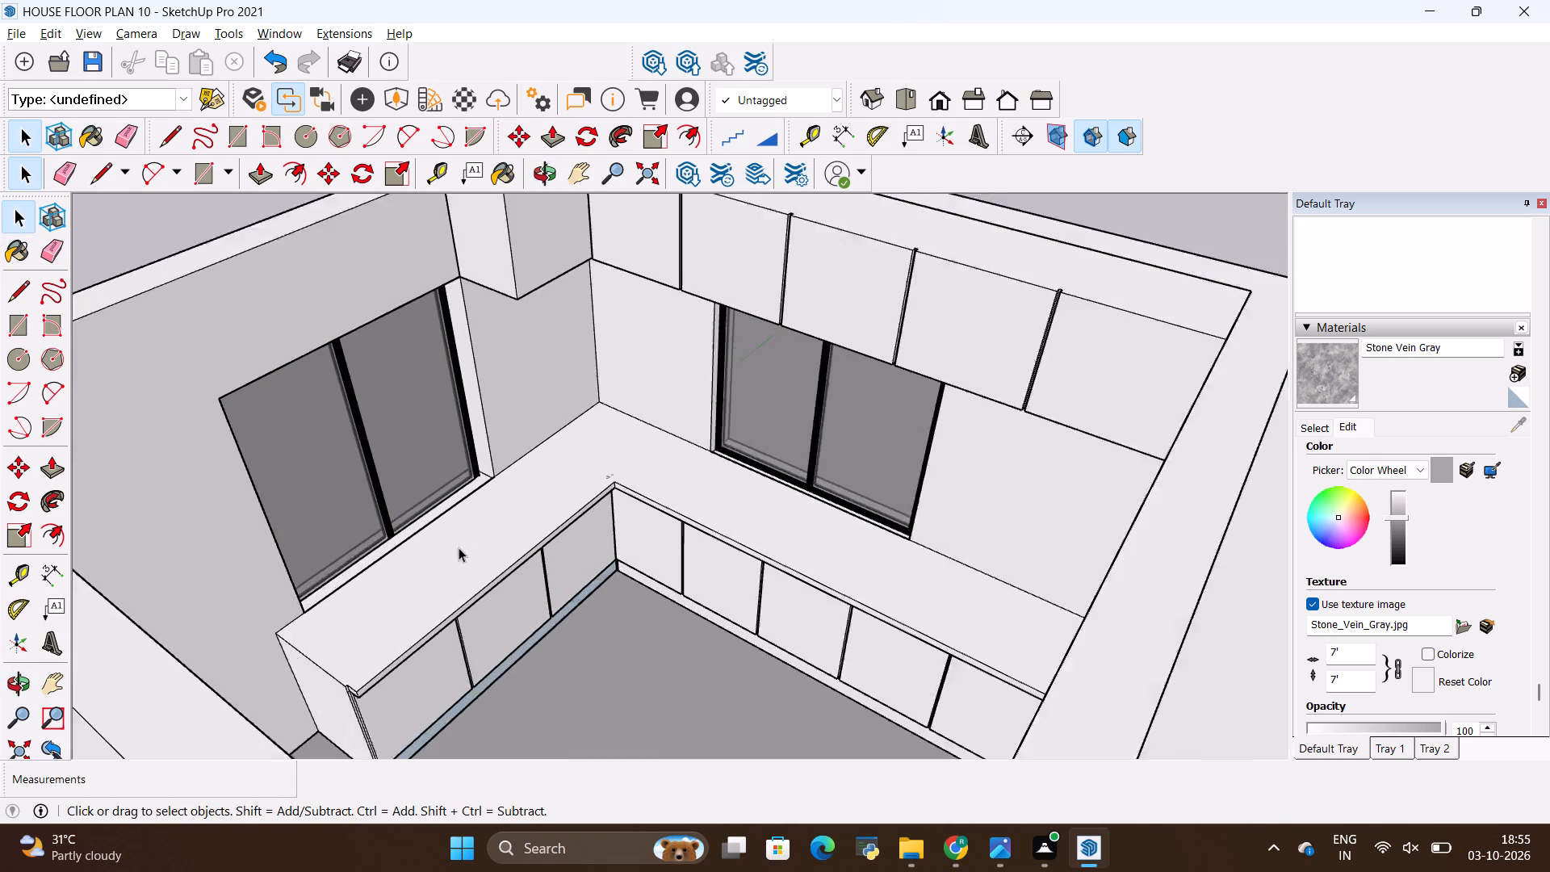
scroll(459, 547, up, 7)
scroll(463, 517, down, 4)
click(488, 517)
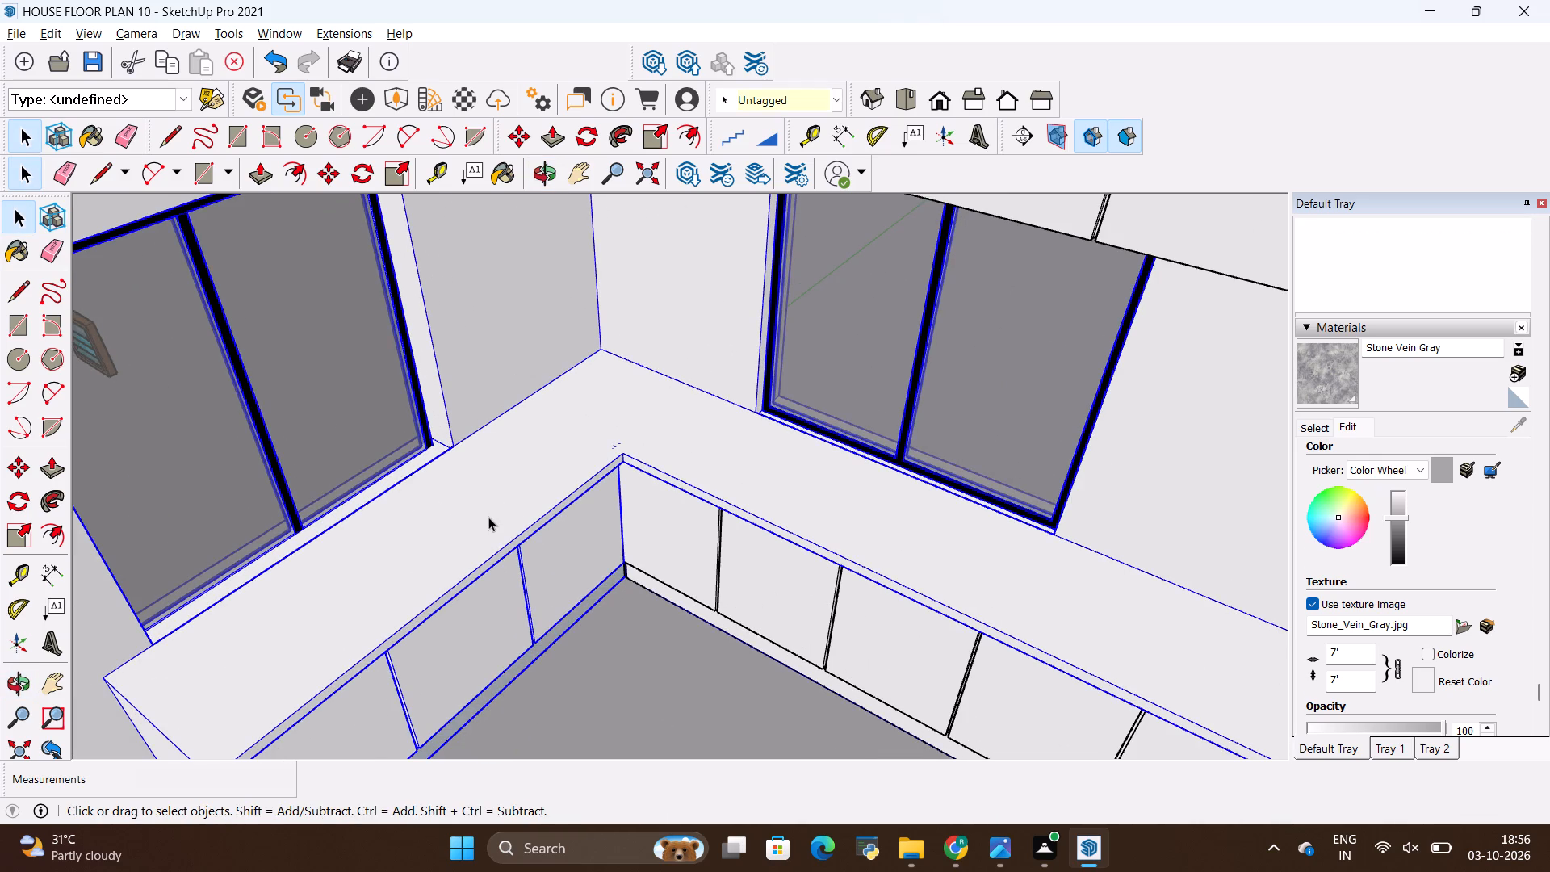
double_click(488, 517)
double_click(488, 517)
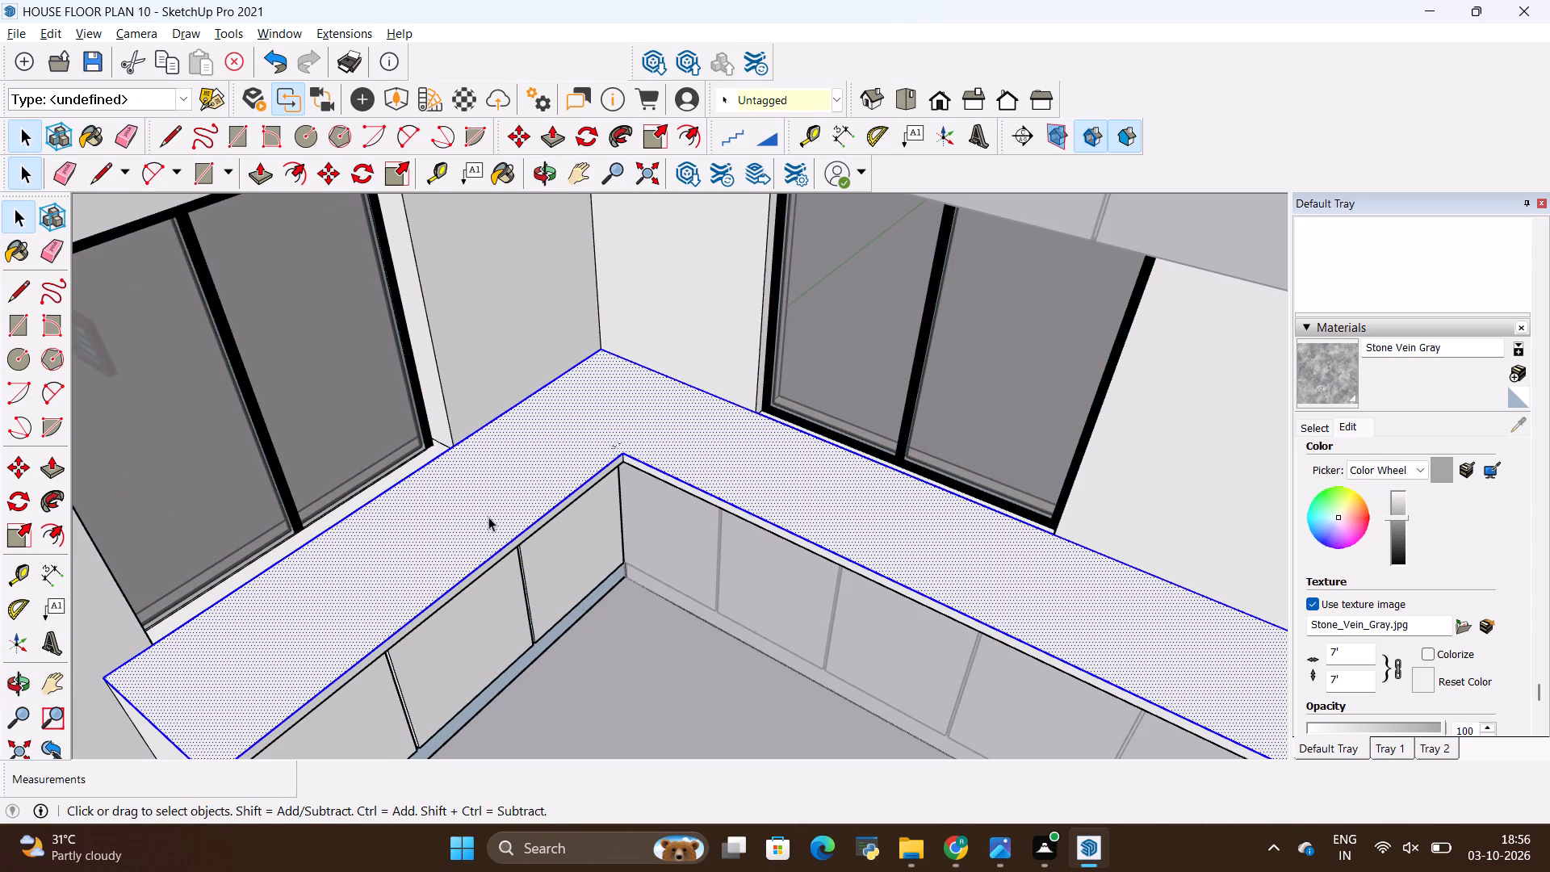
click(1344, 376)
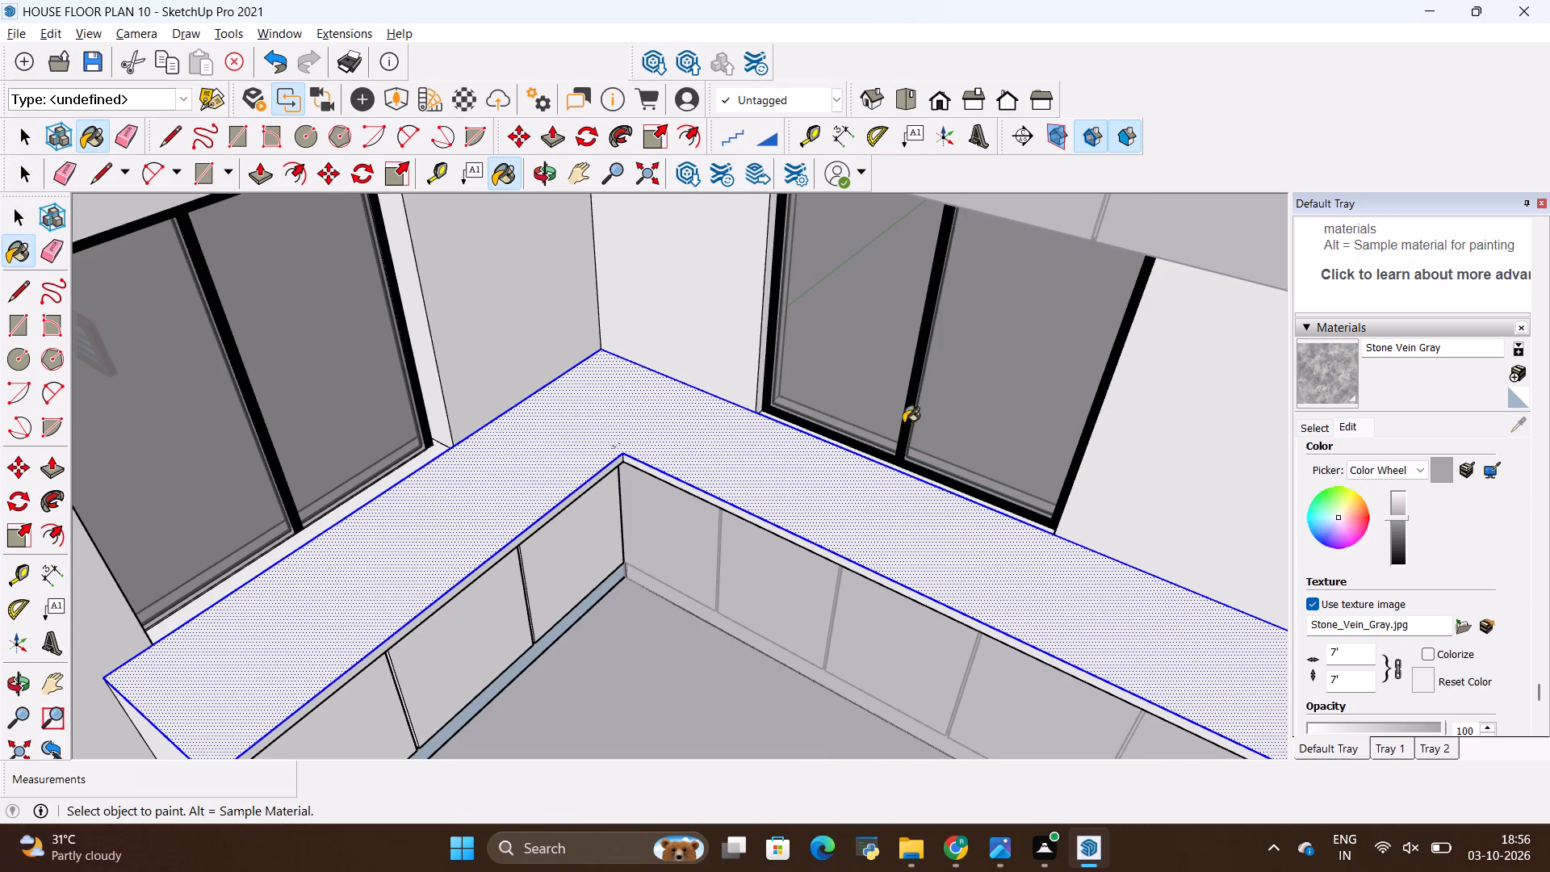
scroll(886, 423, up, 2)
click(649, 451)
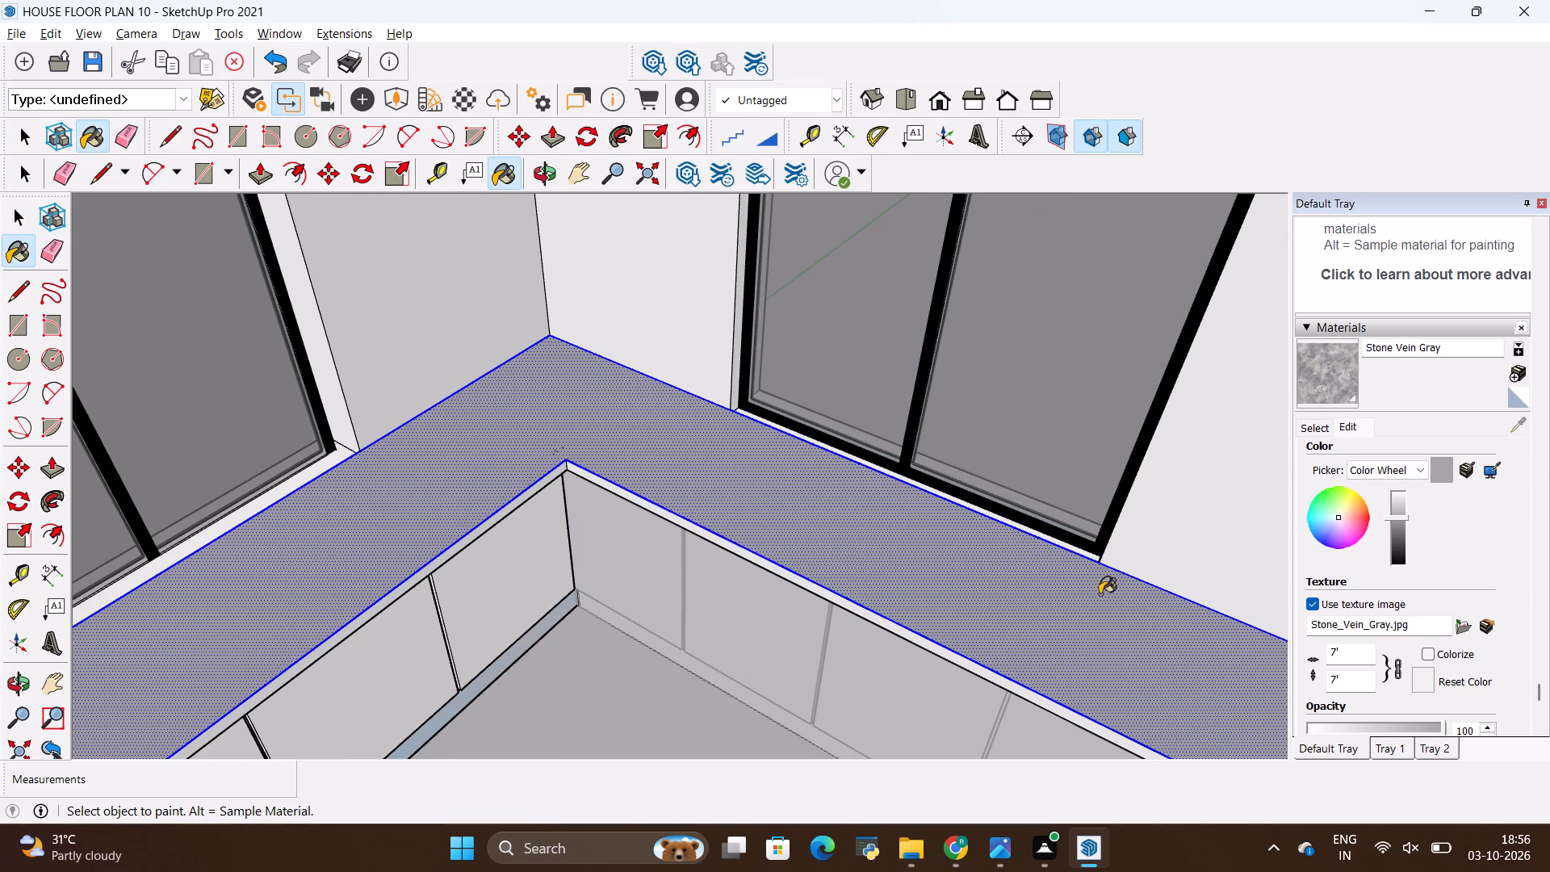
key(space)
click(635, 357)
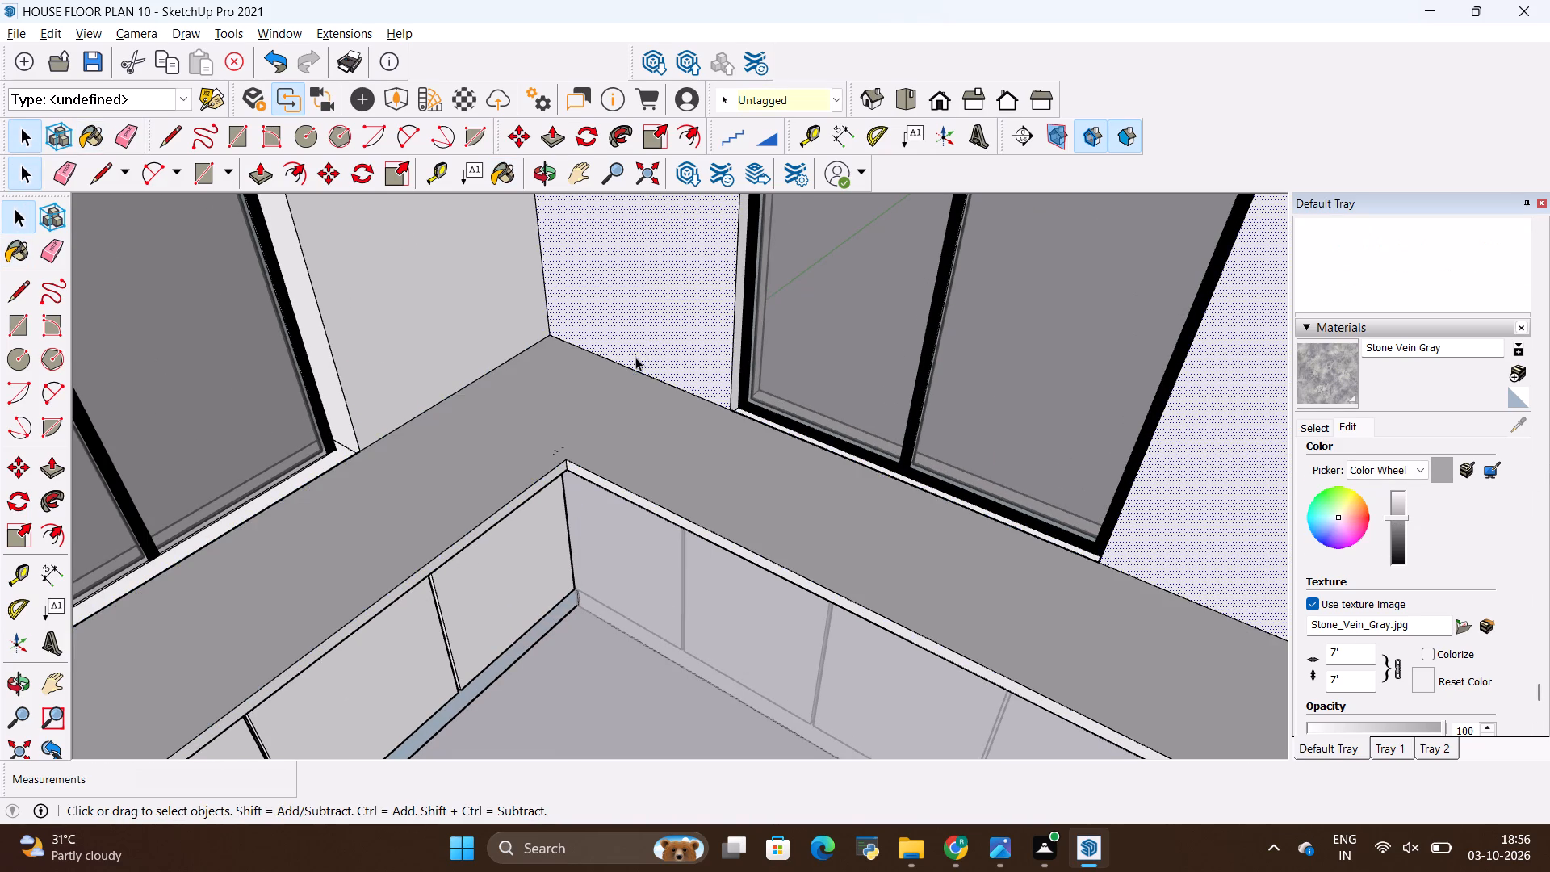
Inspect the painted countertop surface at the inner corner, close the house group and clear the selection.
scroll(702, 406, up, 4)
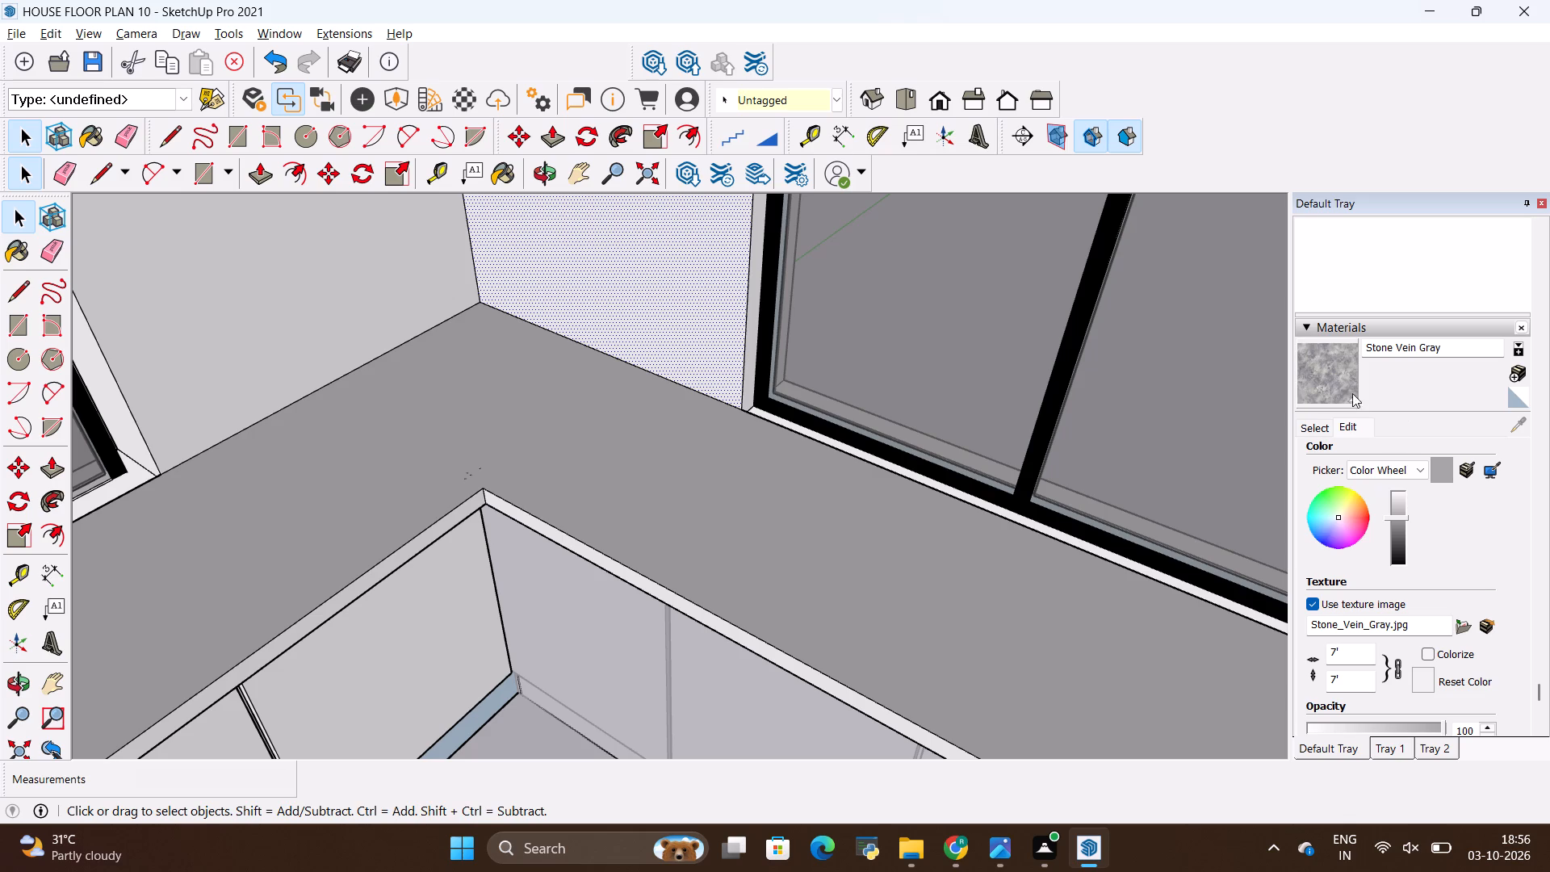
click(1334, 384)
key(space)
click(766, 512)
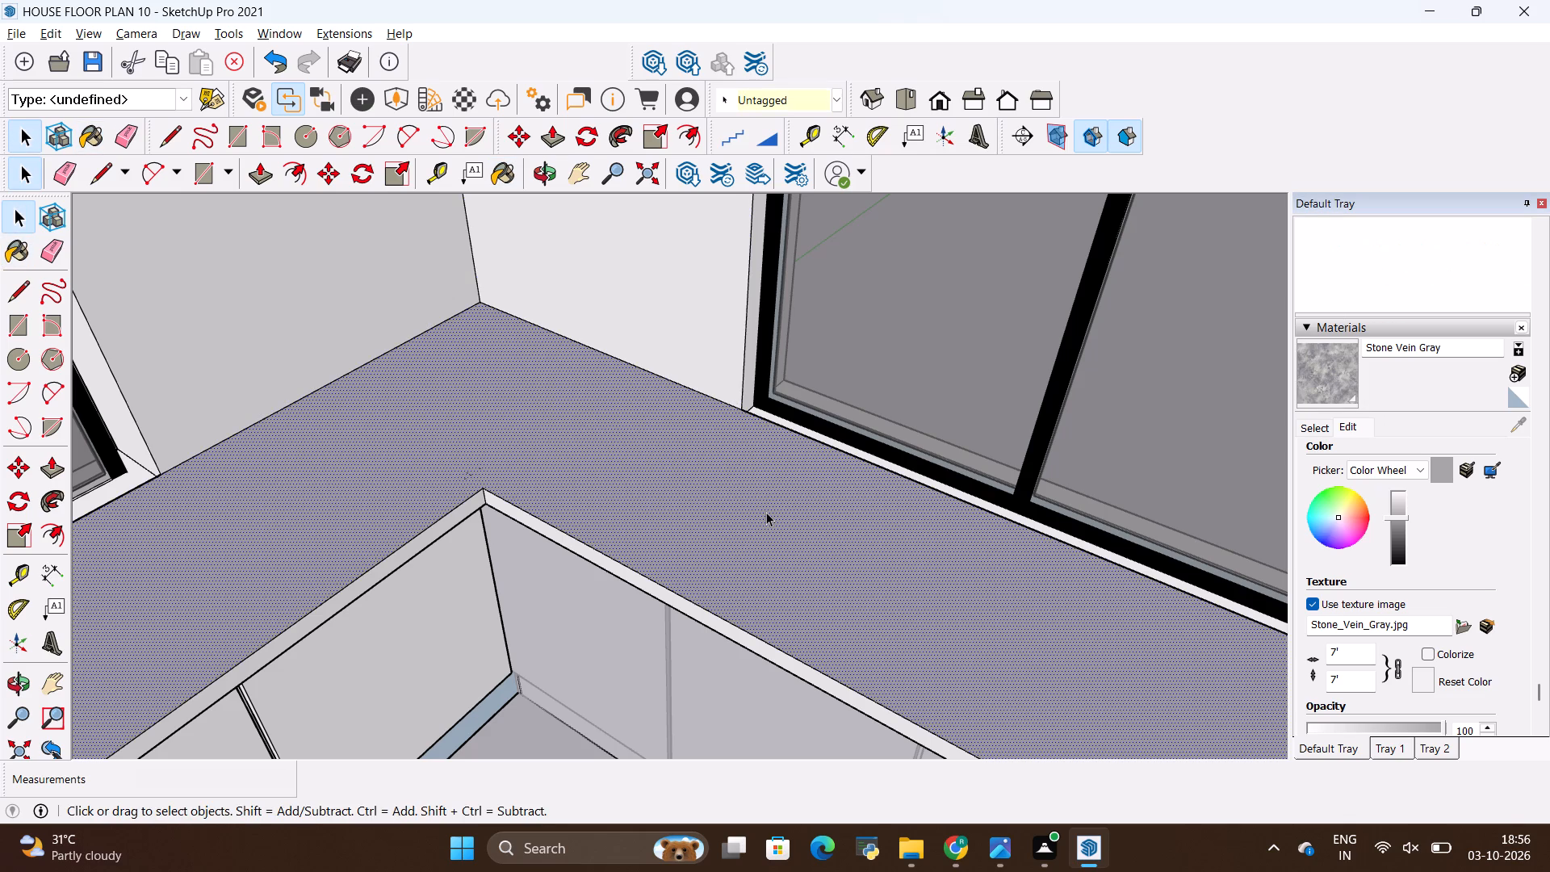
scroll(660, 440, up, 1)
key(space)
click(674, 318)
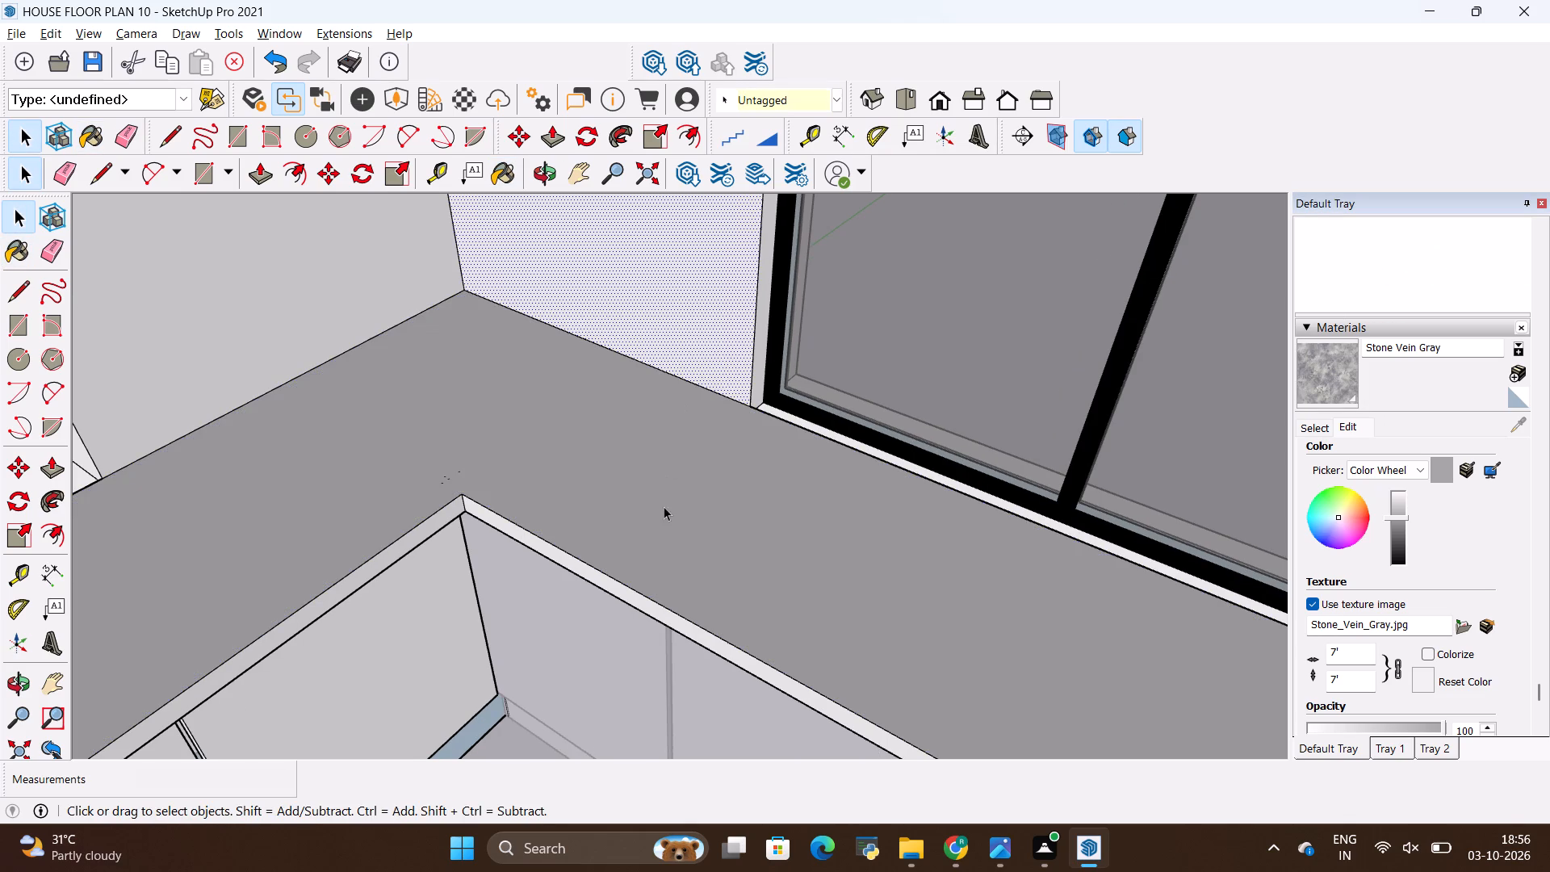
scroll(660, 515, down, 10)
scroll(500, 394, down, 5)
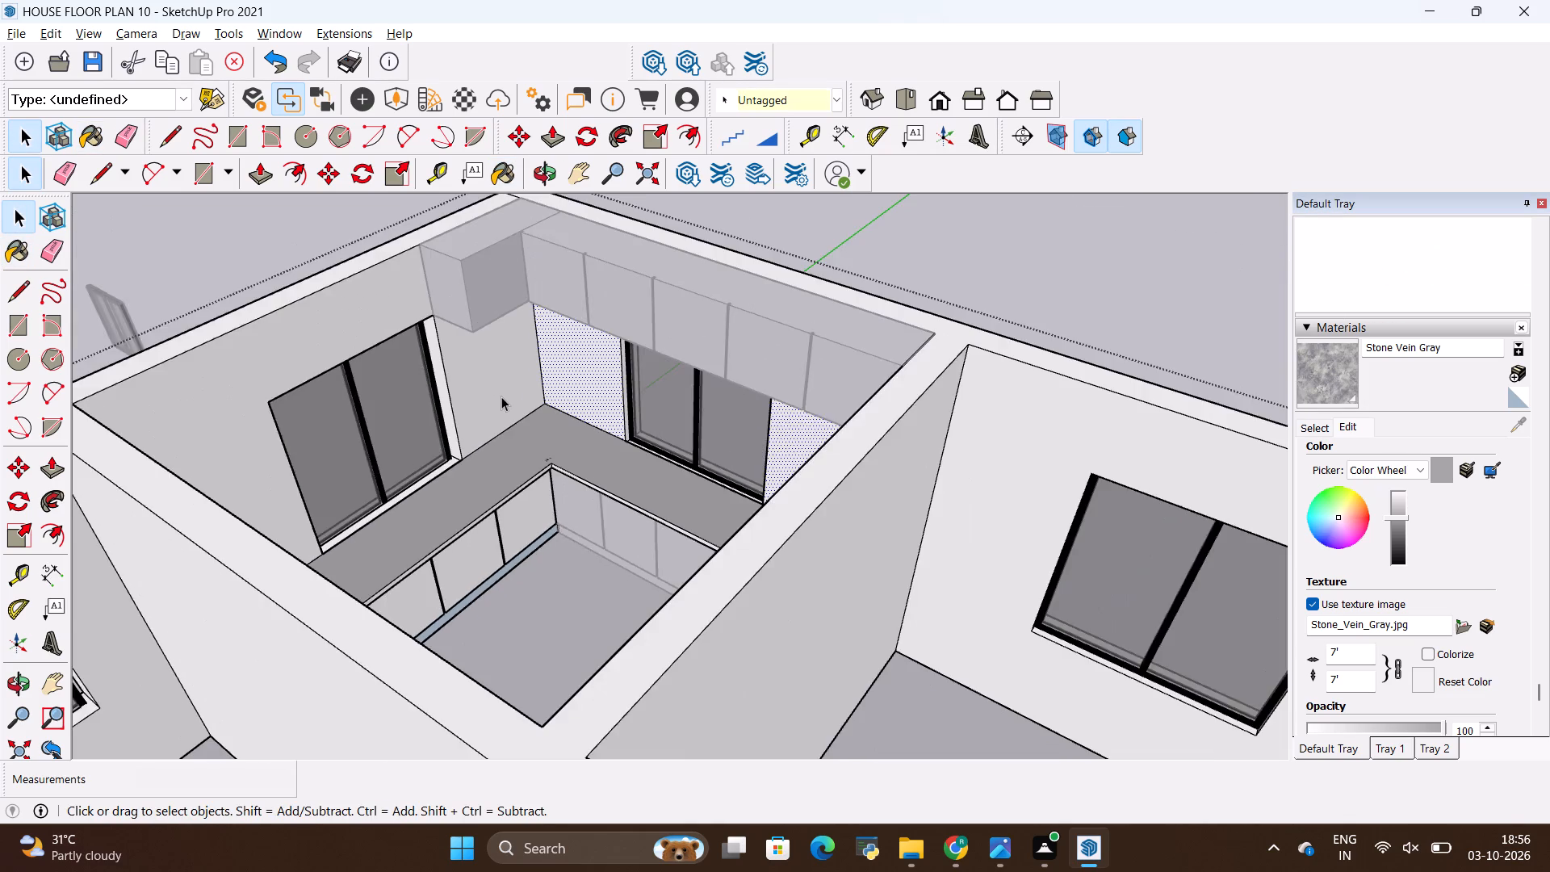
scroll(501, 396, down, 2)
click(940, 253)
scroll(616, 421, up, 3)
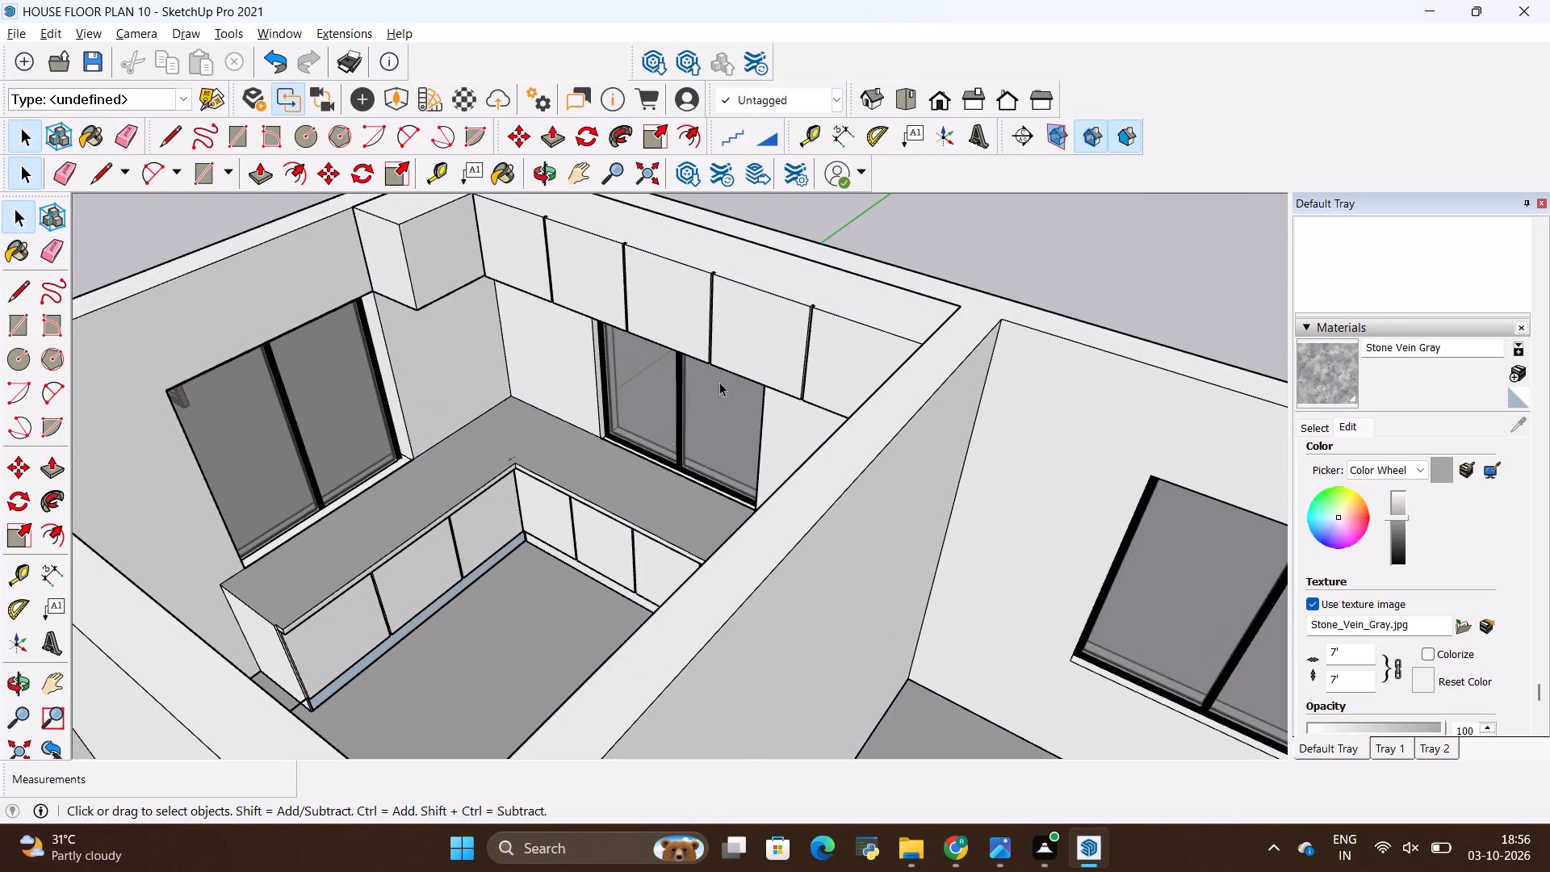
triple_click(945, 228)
Reopen the house group that contains the kitchen countertop and leave nothing selected inside it.
scroll(1018, 313, down, 11)
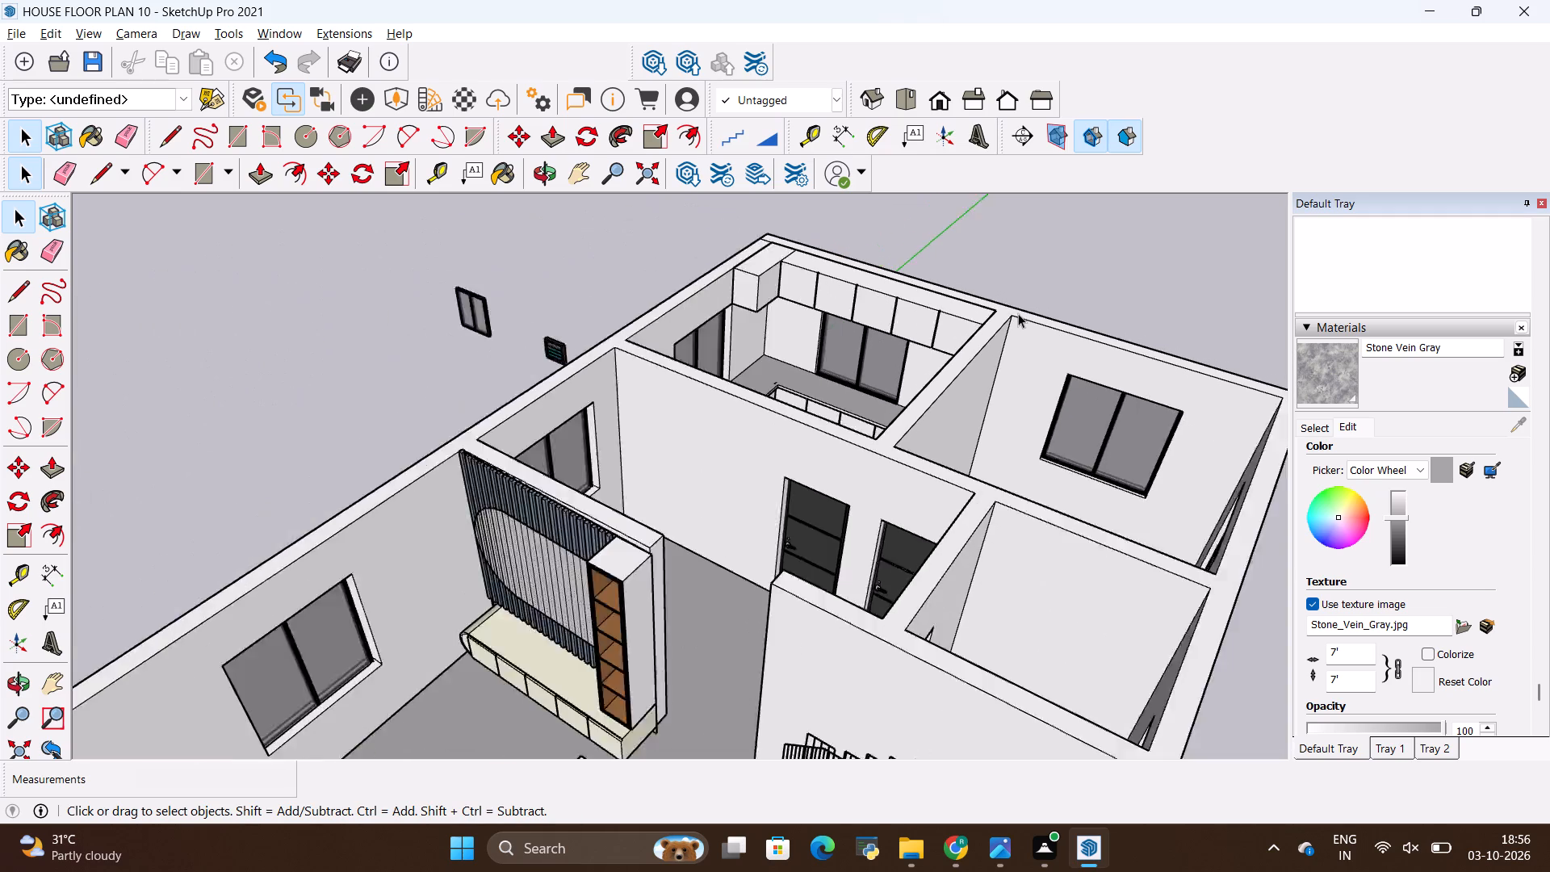
scroll(1018, 313, down, 2)
scroll(1007, 277, up, 10)
middle_drag(1016, 333, 978, 396)
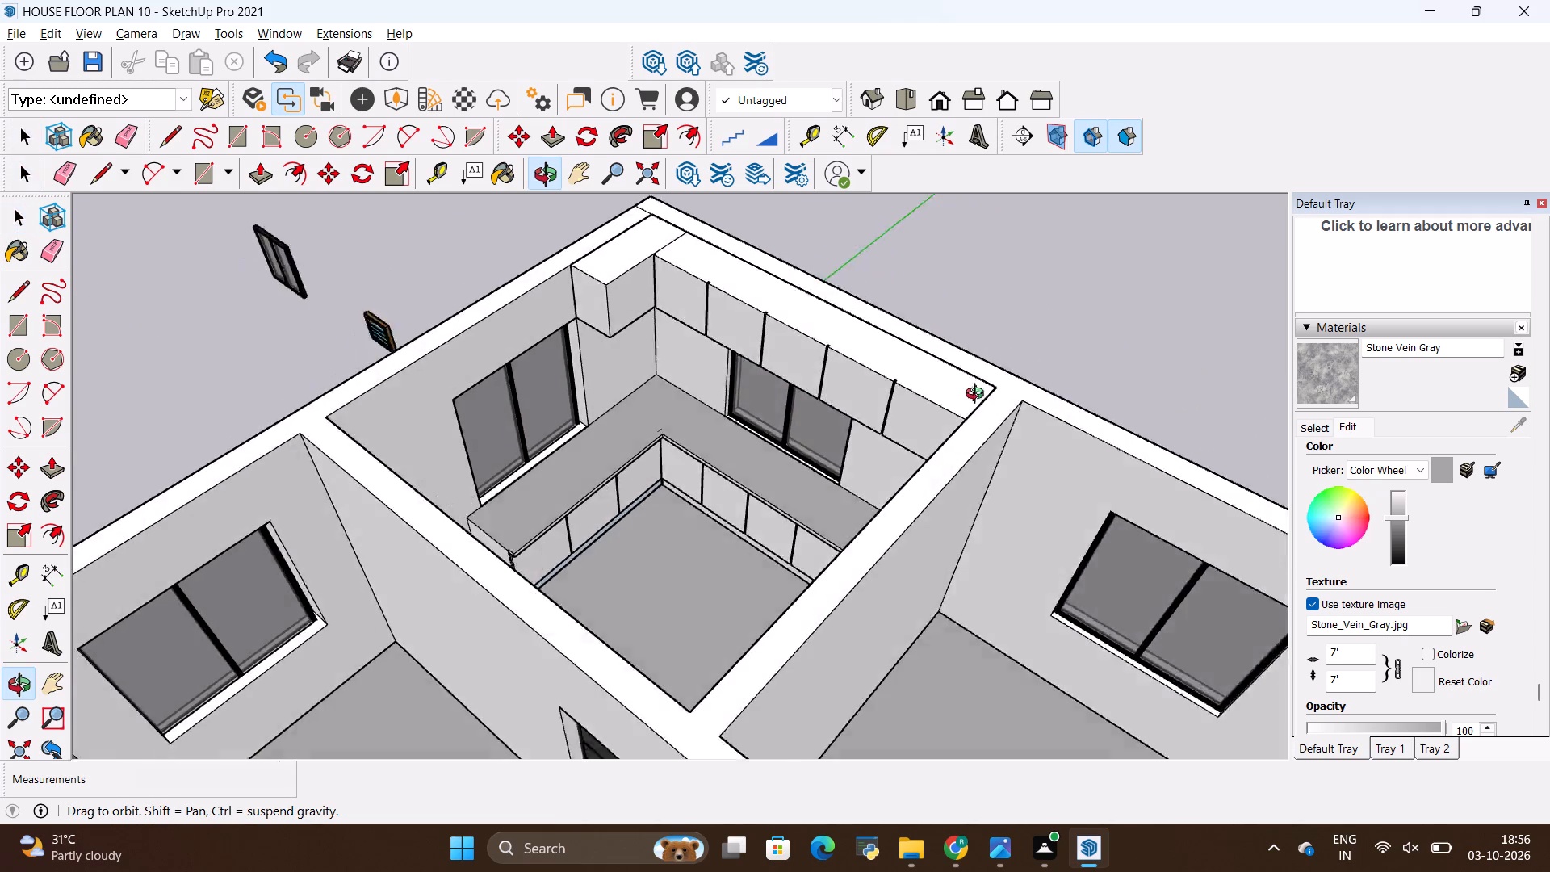
middle_drag(978, 396, 904, 393)
scroll(651, 442, up, 2)
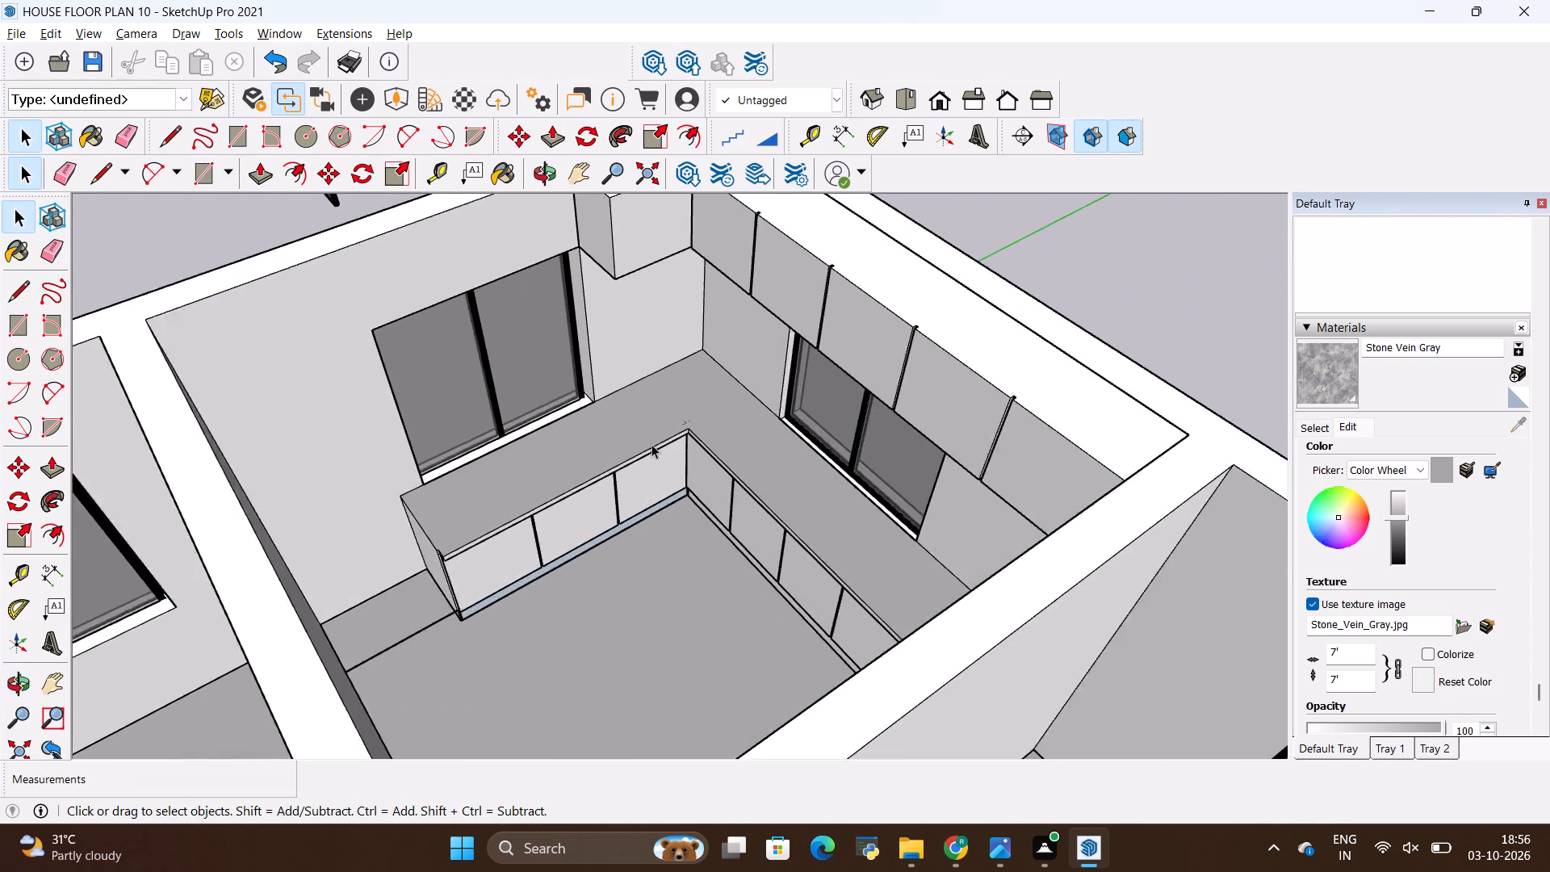
scroll(651, 444, up, 11)
click(707, 410)
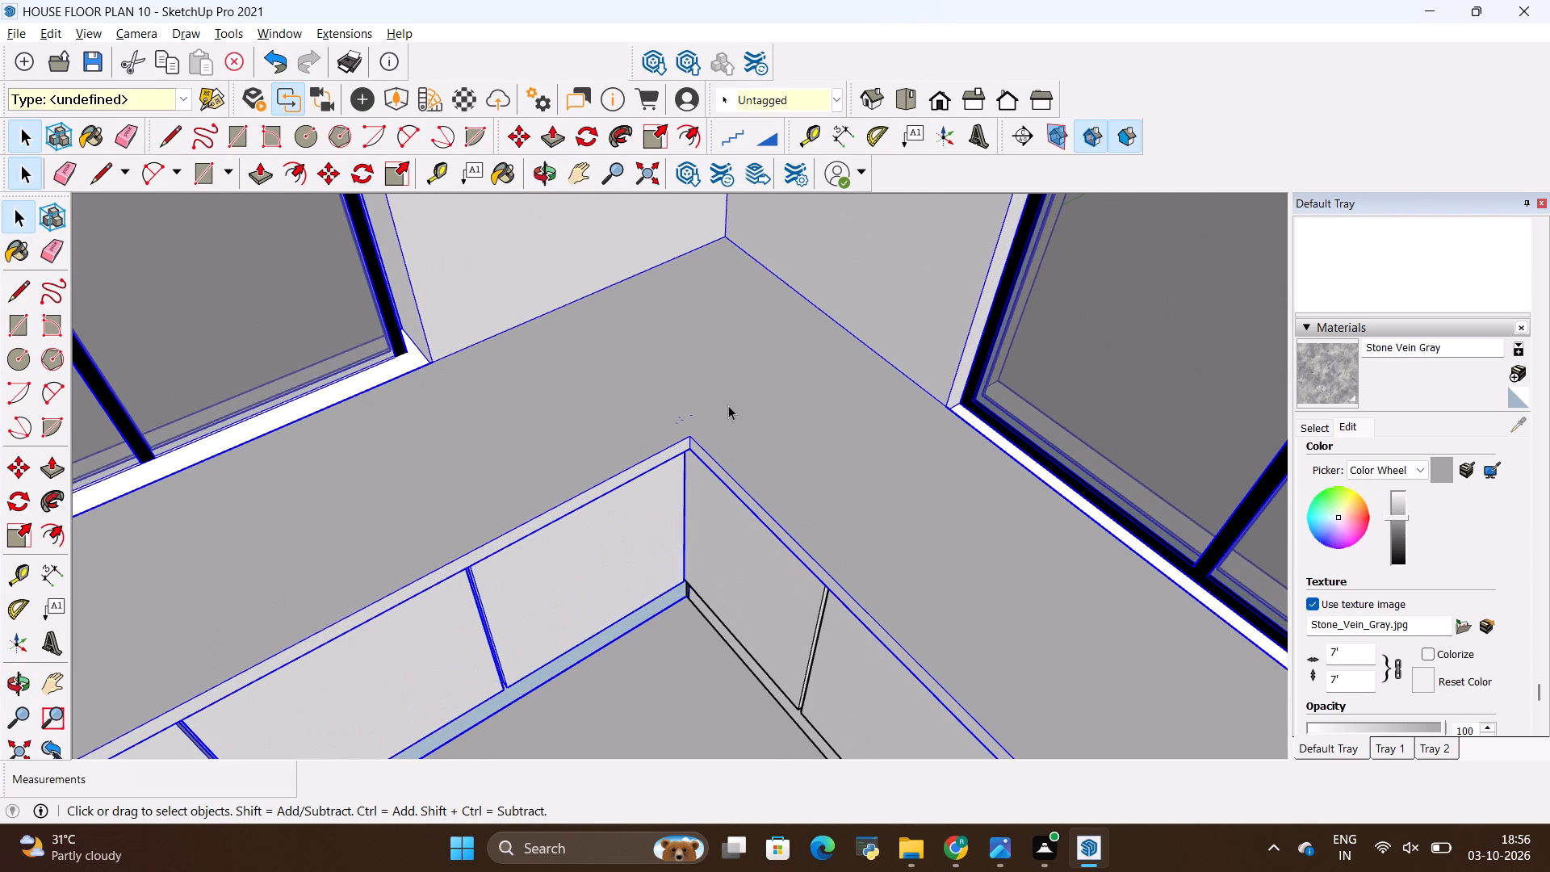
scroll(730, 405, up, 3)
triple_click(735, 405)
triple_click(735, 405)
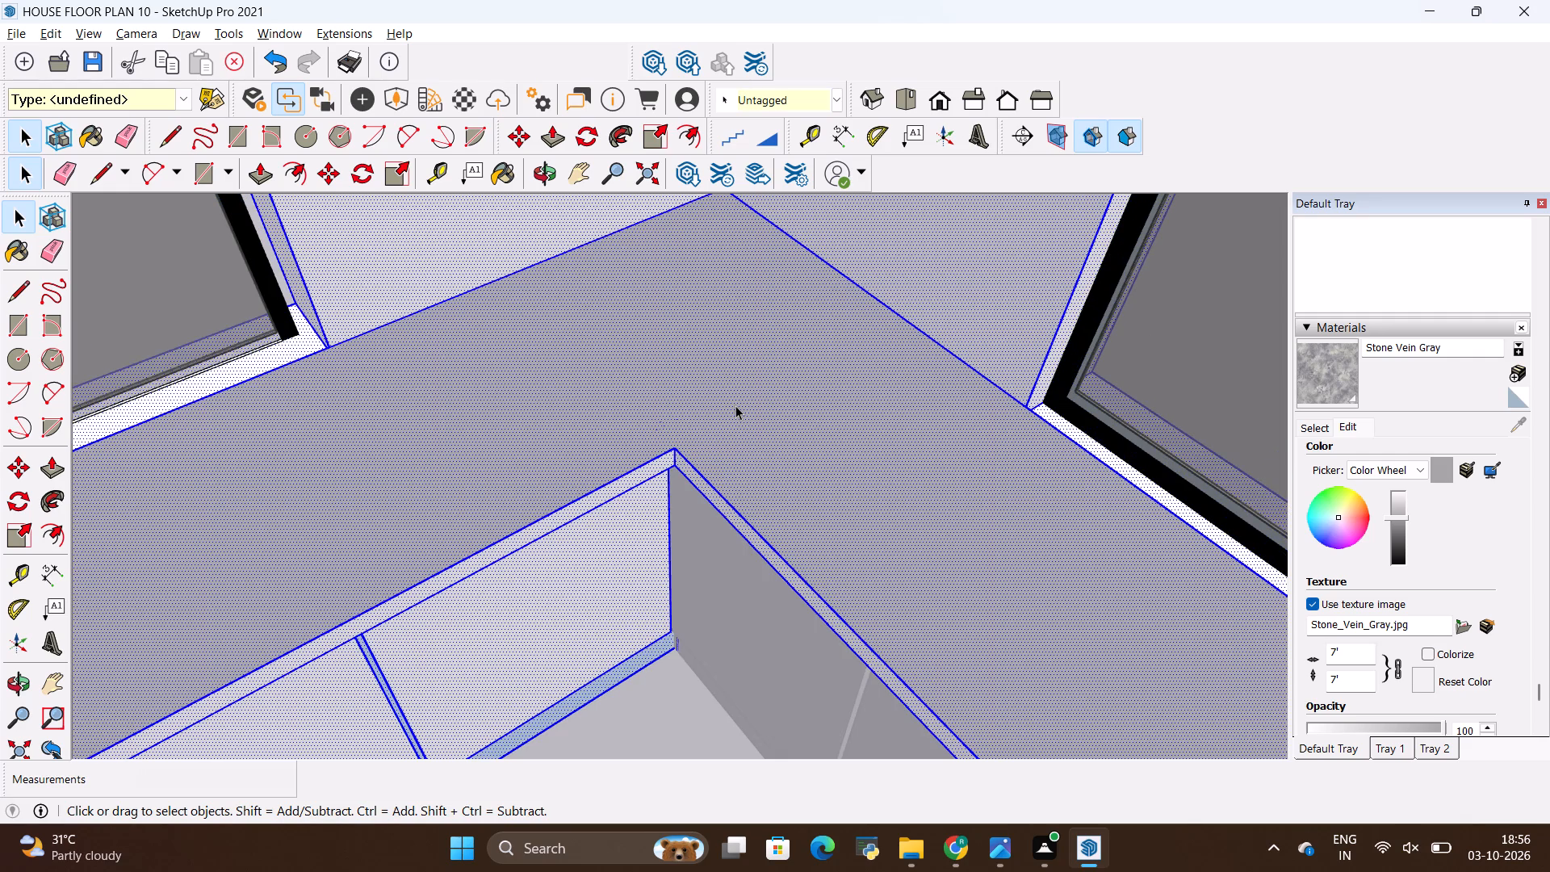
click(735, 405)
scroll(708, 493, down, 5)
click(656, 689)
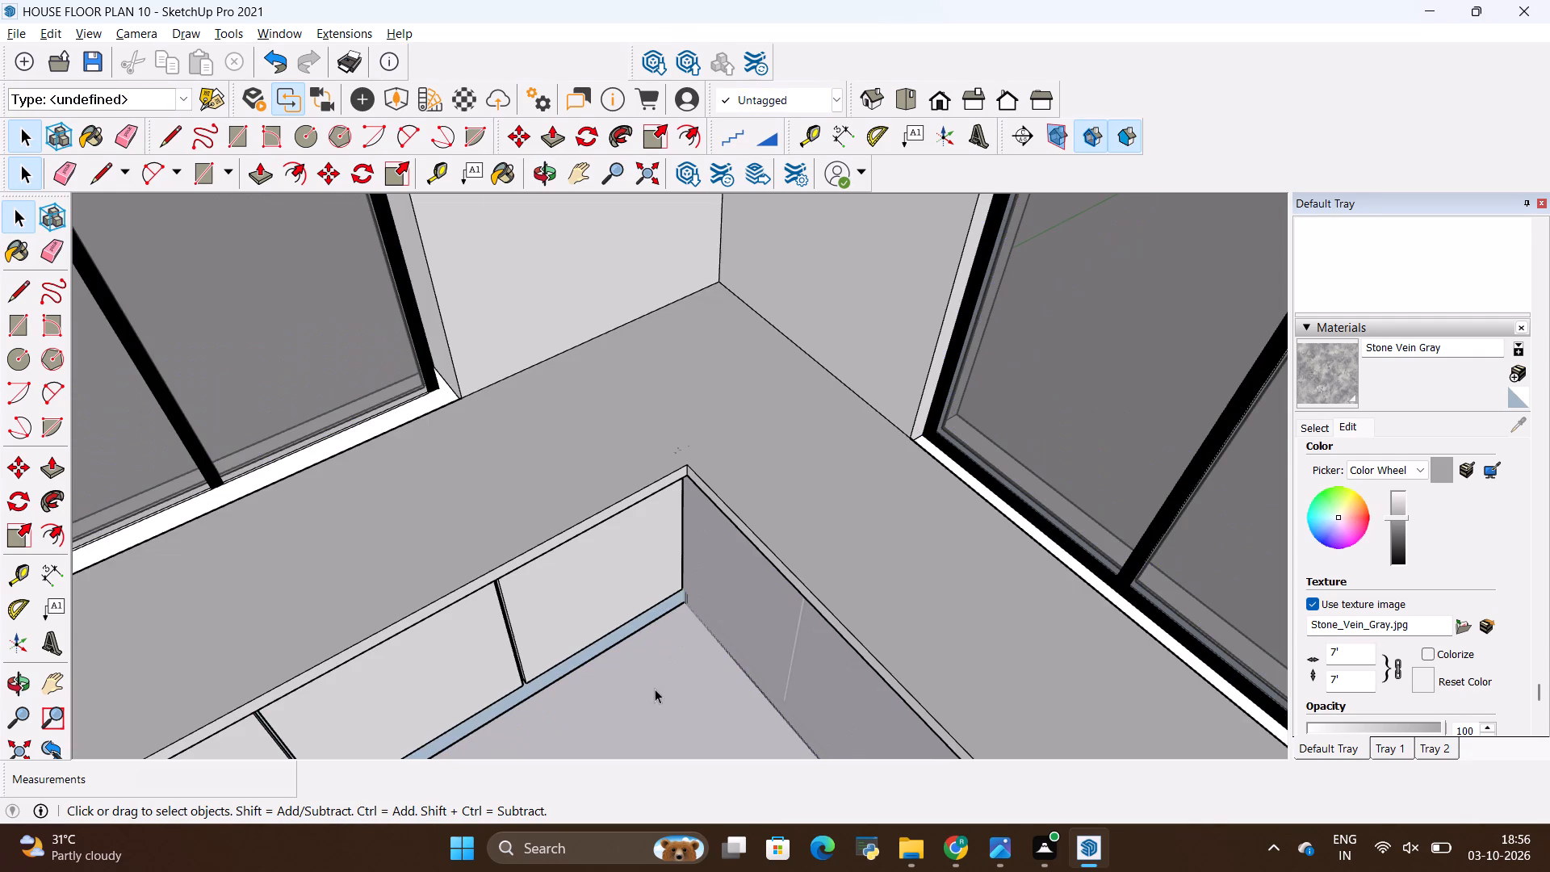
Repaint the L-shaped countertop's top face with Stone Vein Gray taken from the Stone material library.
click(636, 471)
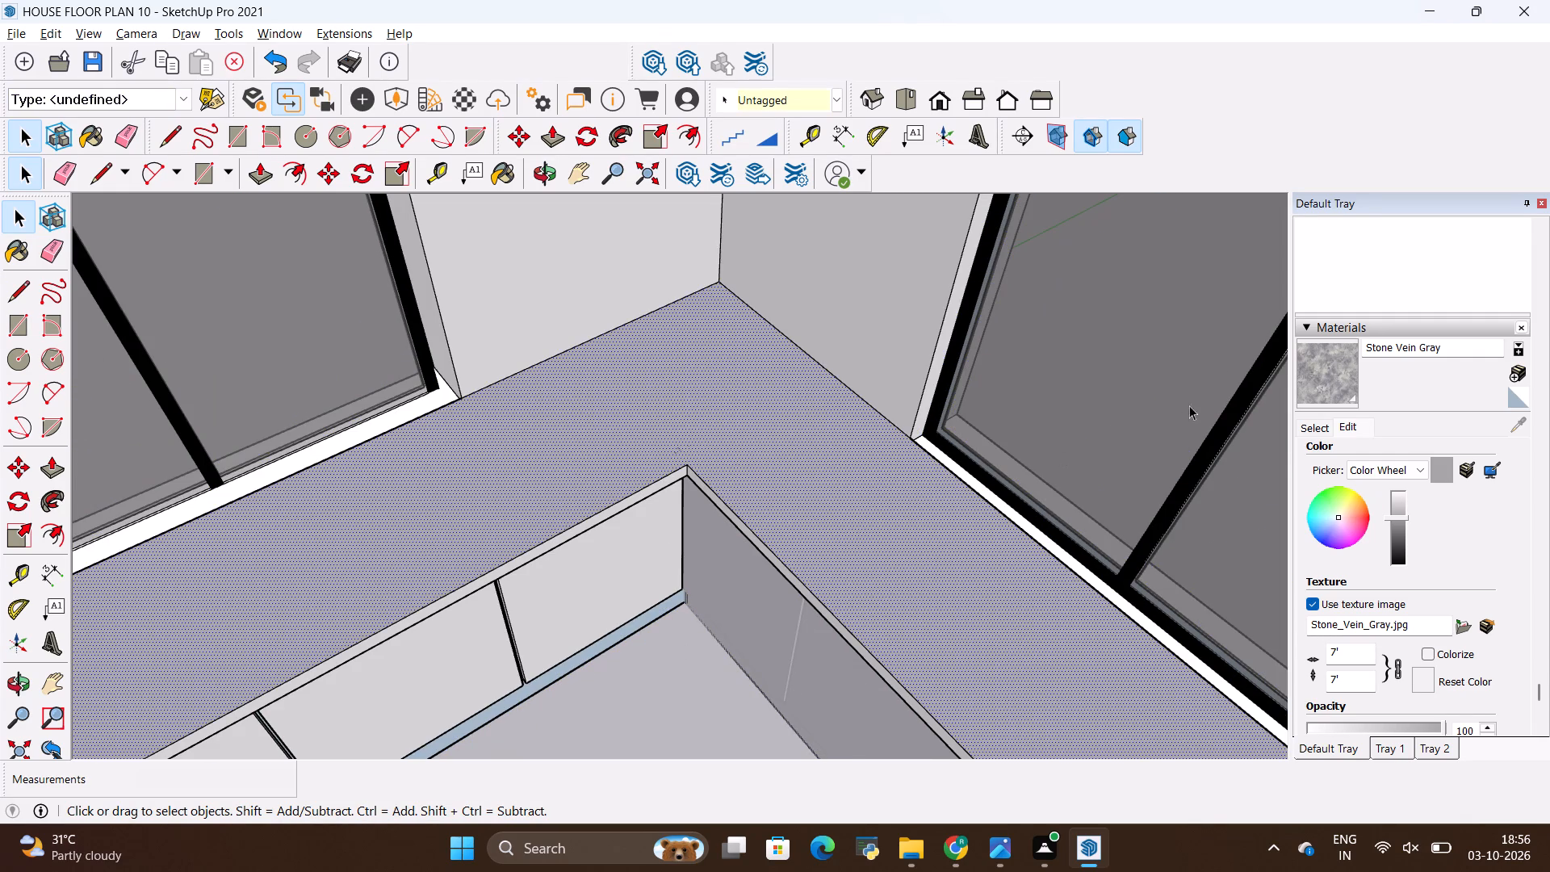
click(1345, 356)
click(830, 451)
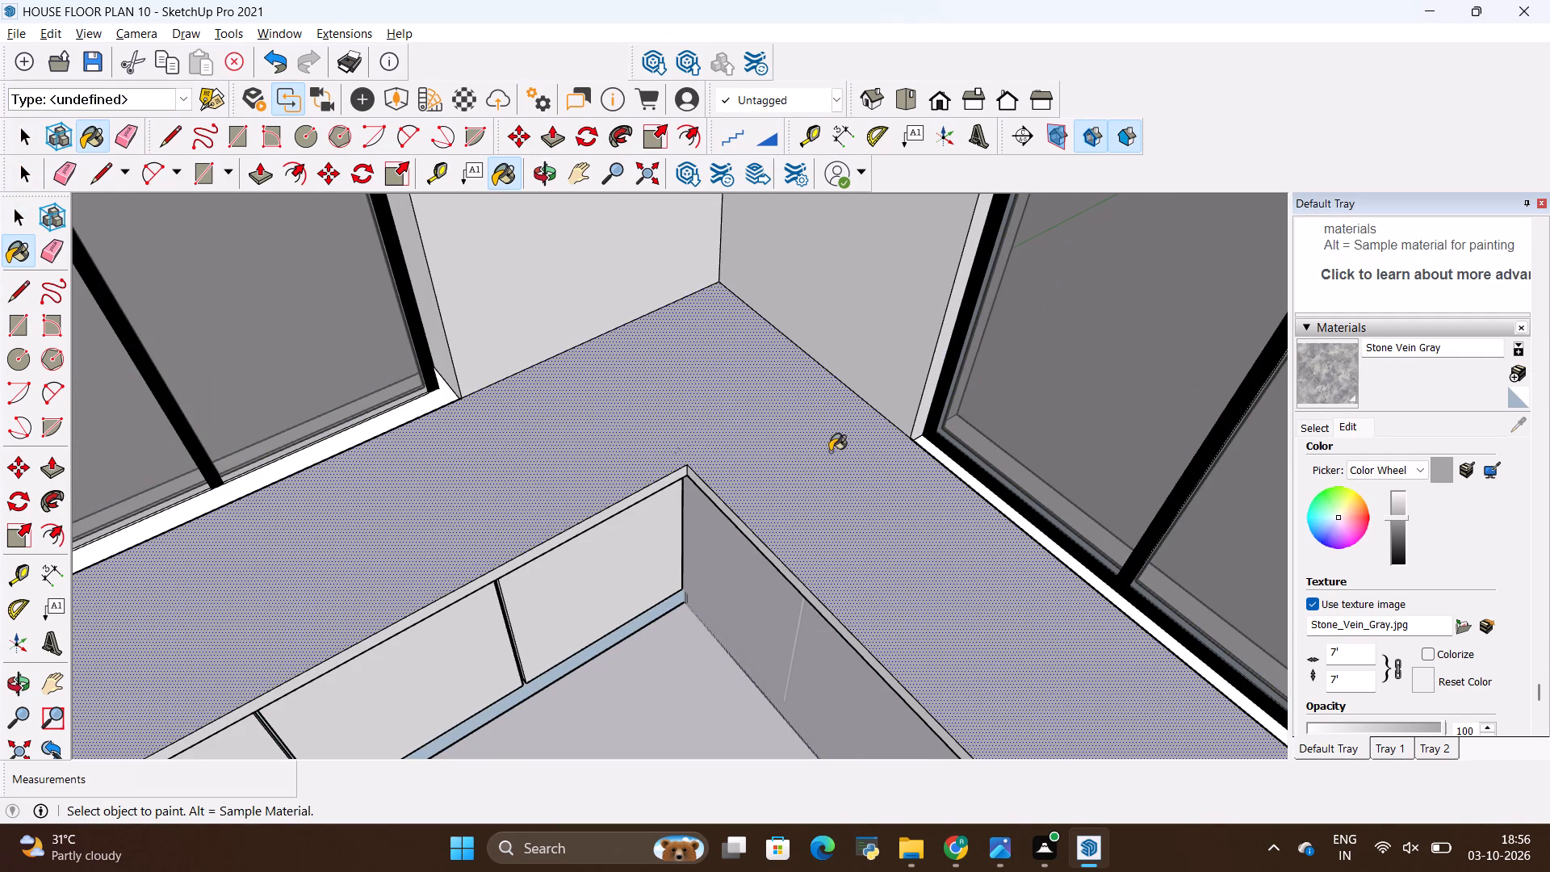
click(1401, 355)
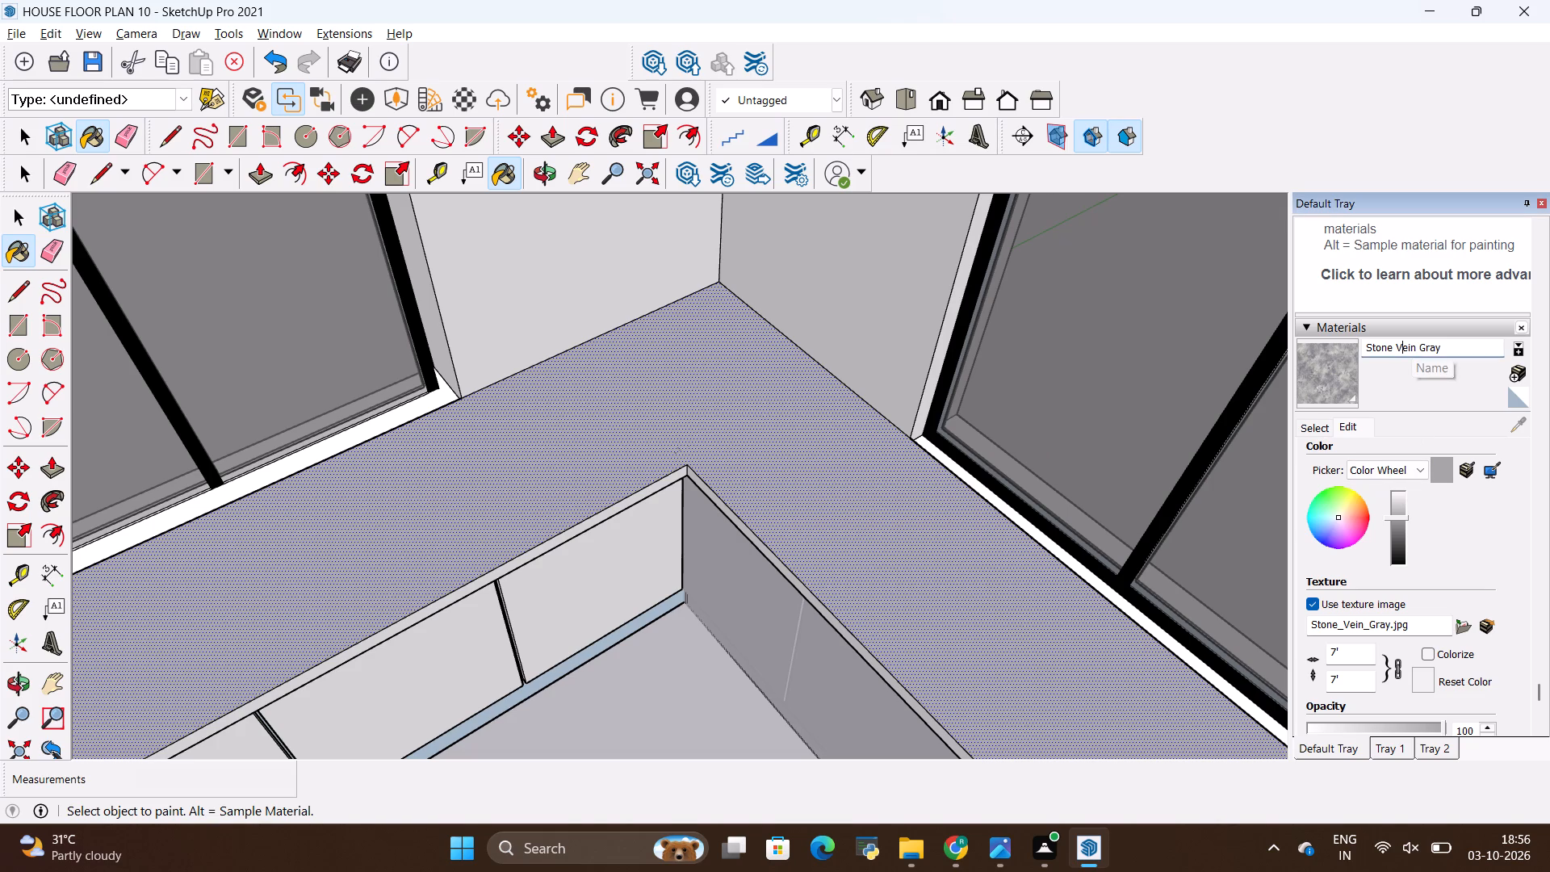
scroll(1367, 501, up, 3)
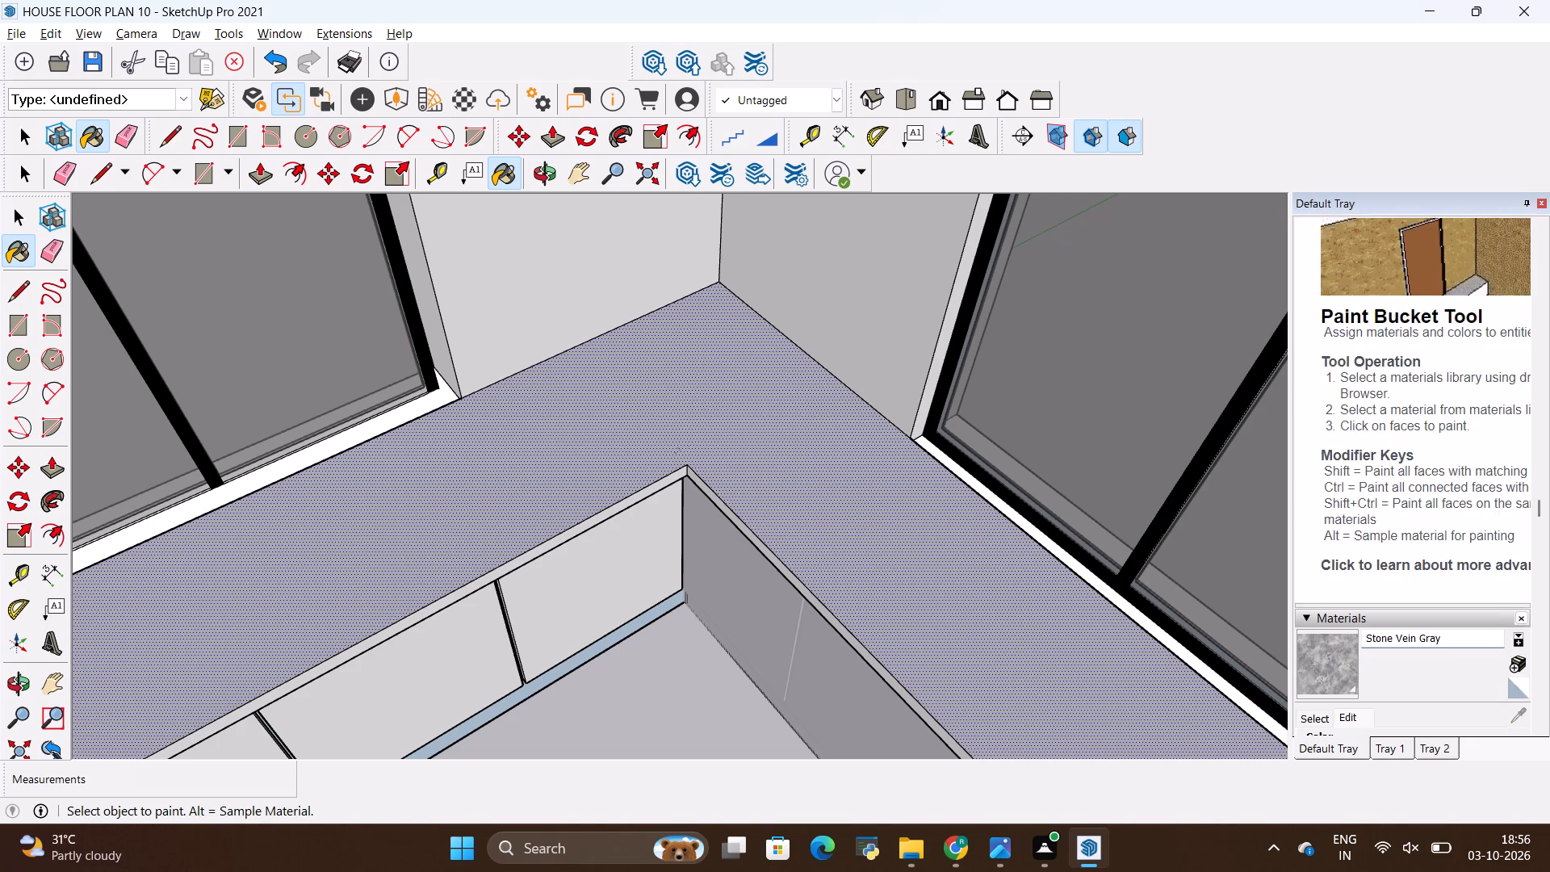
scroll(1367, 491, down, 2)
click(1317, 525)
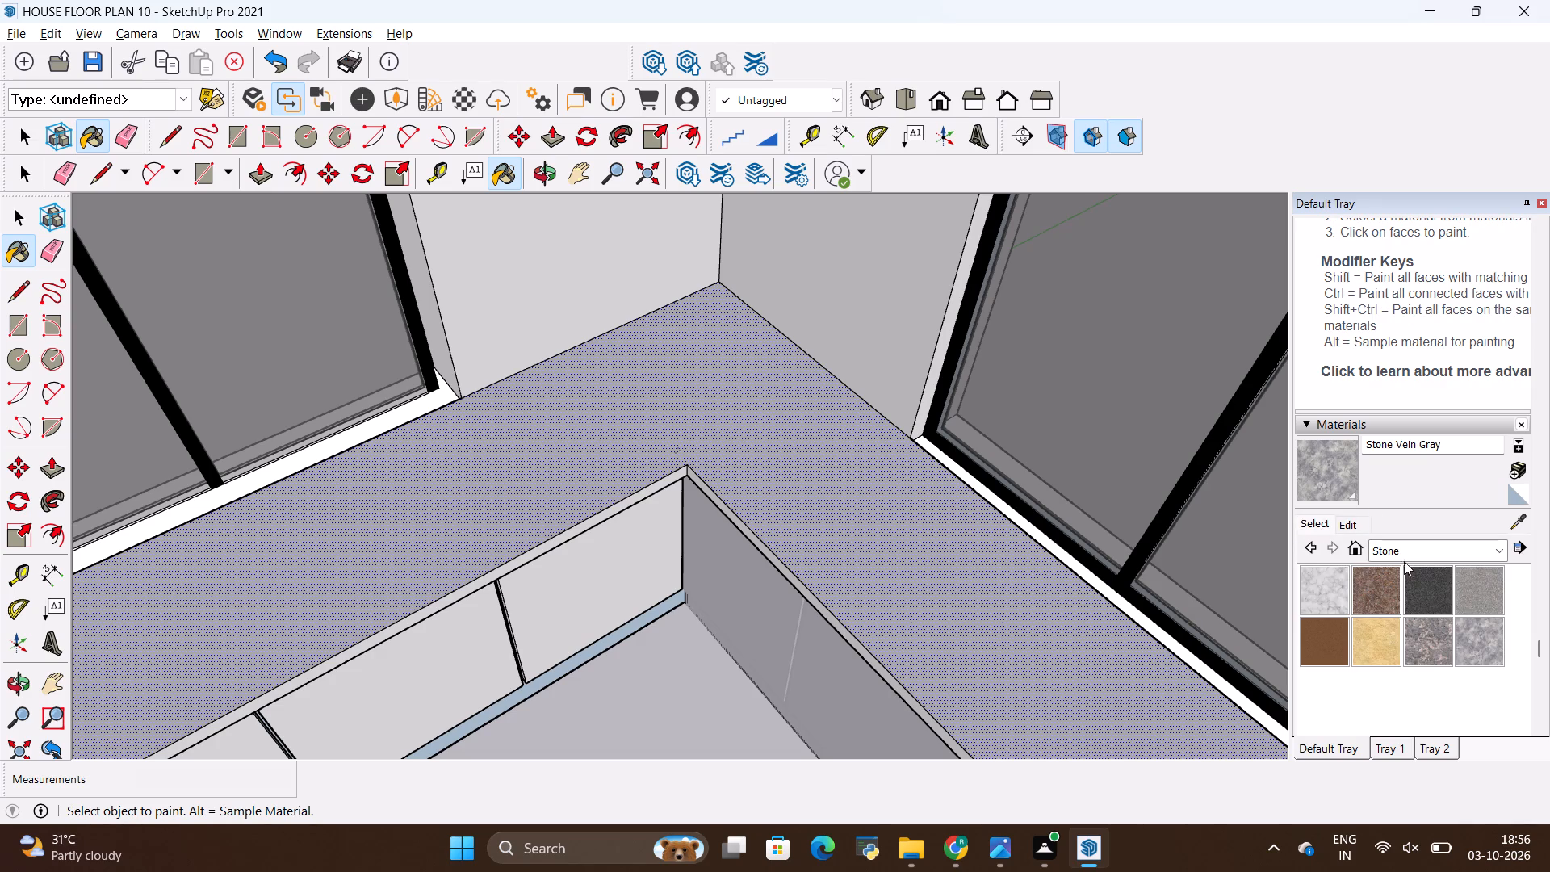
click(1474, 635)
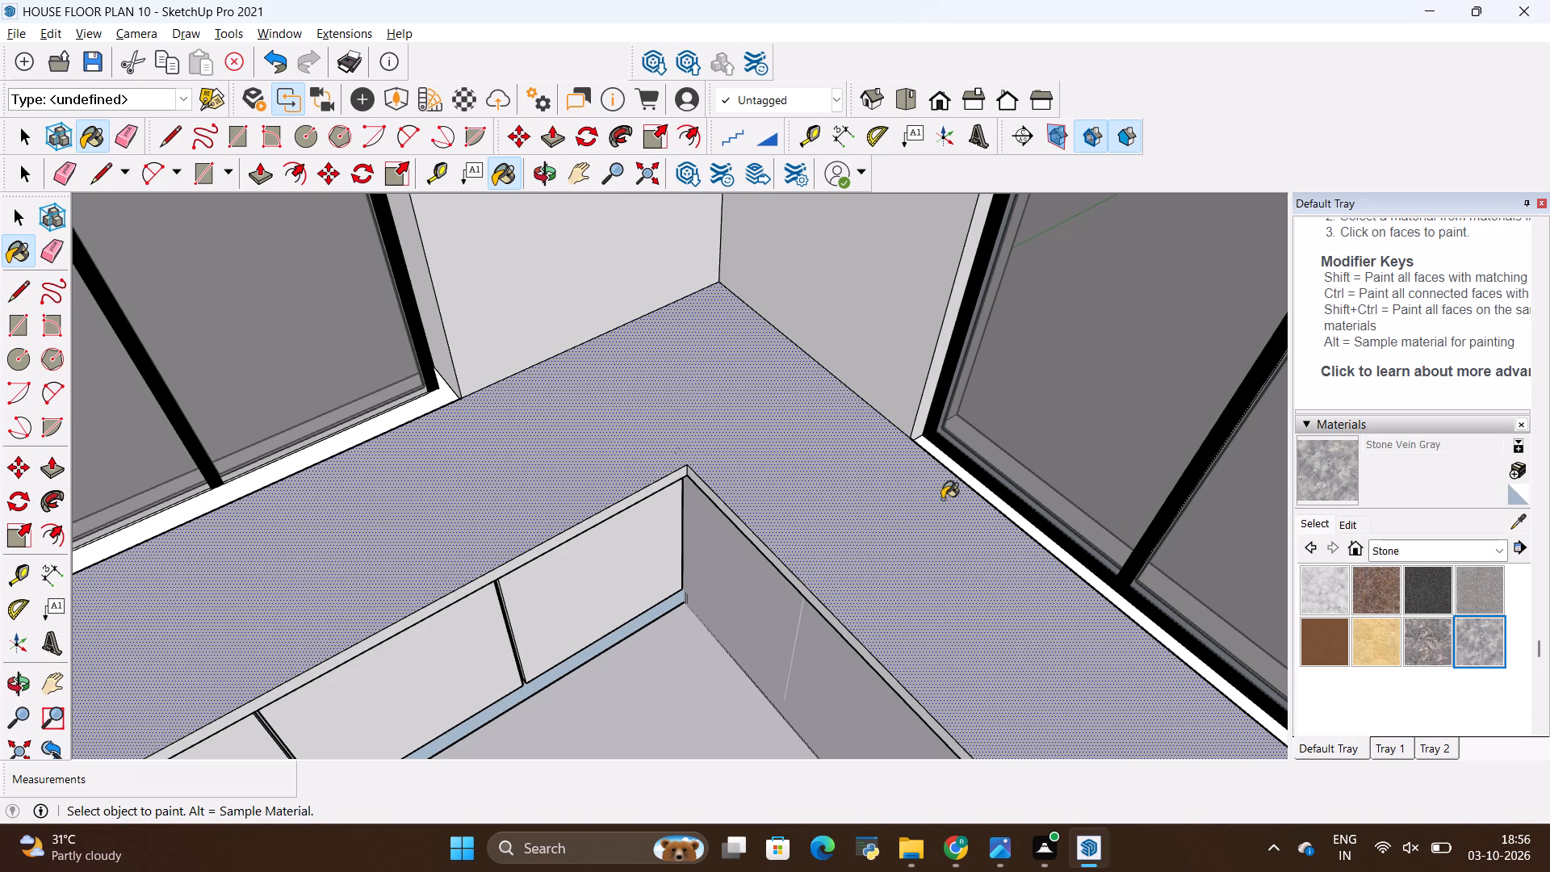
click(942, 499)
triple_click(893, 503)
Close the house group that contains the painted countertop and clear the selection.
scroll(849, 489, down, 11)
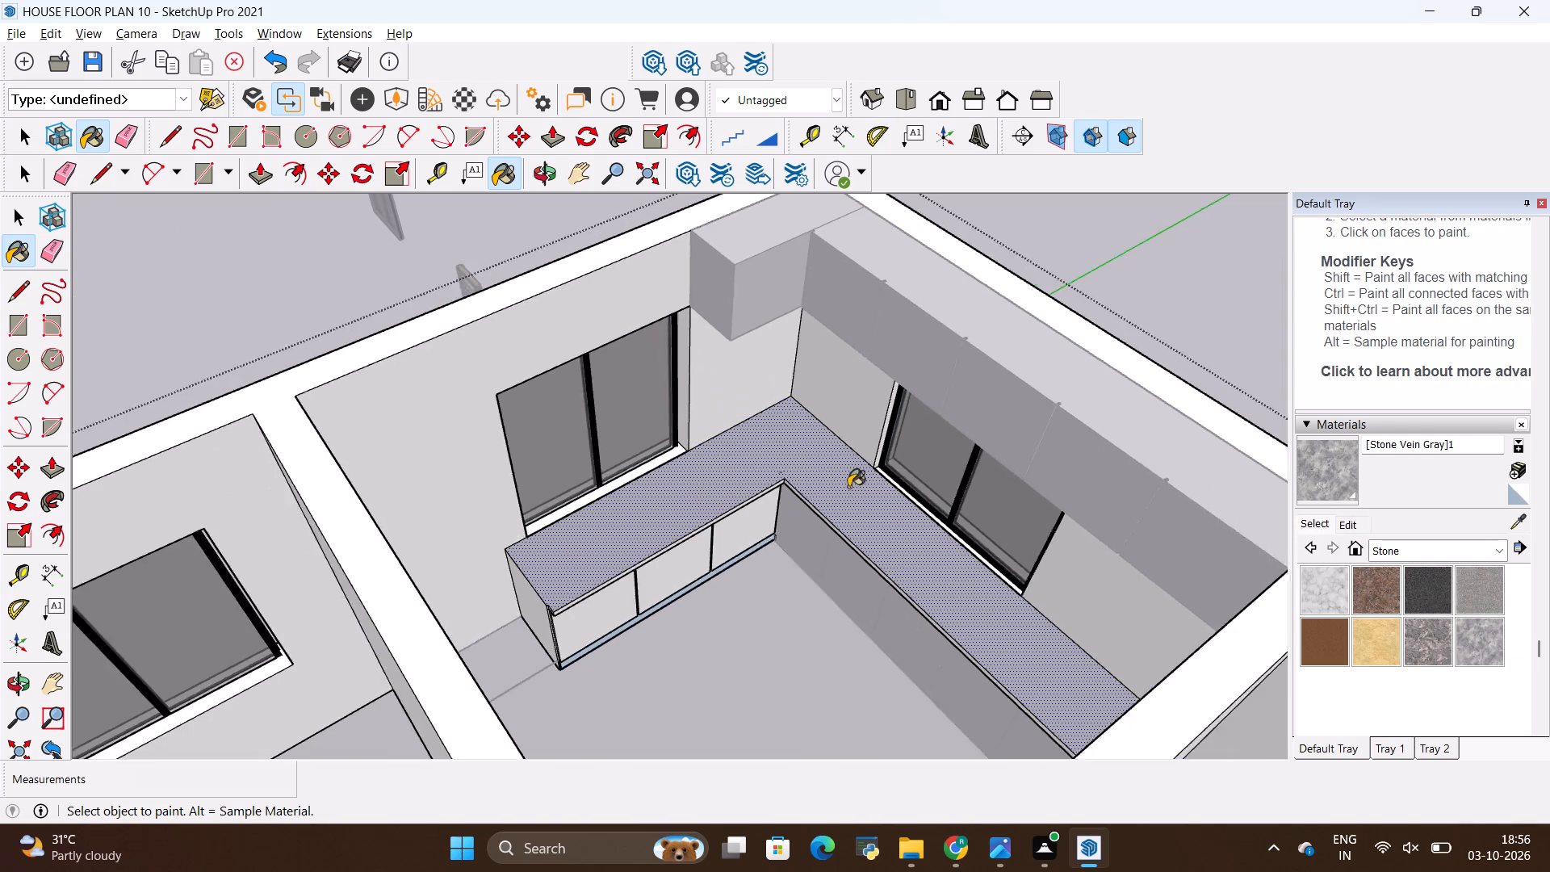
scroll(870, 377, up, 4)
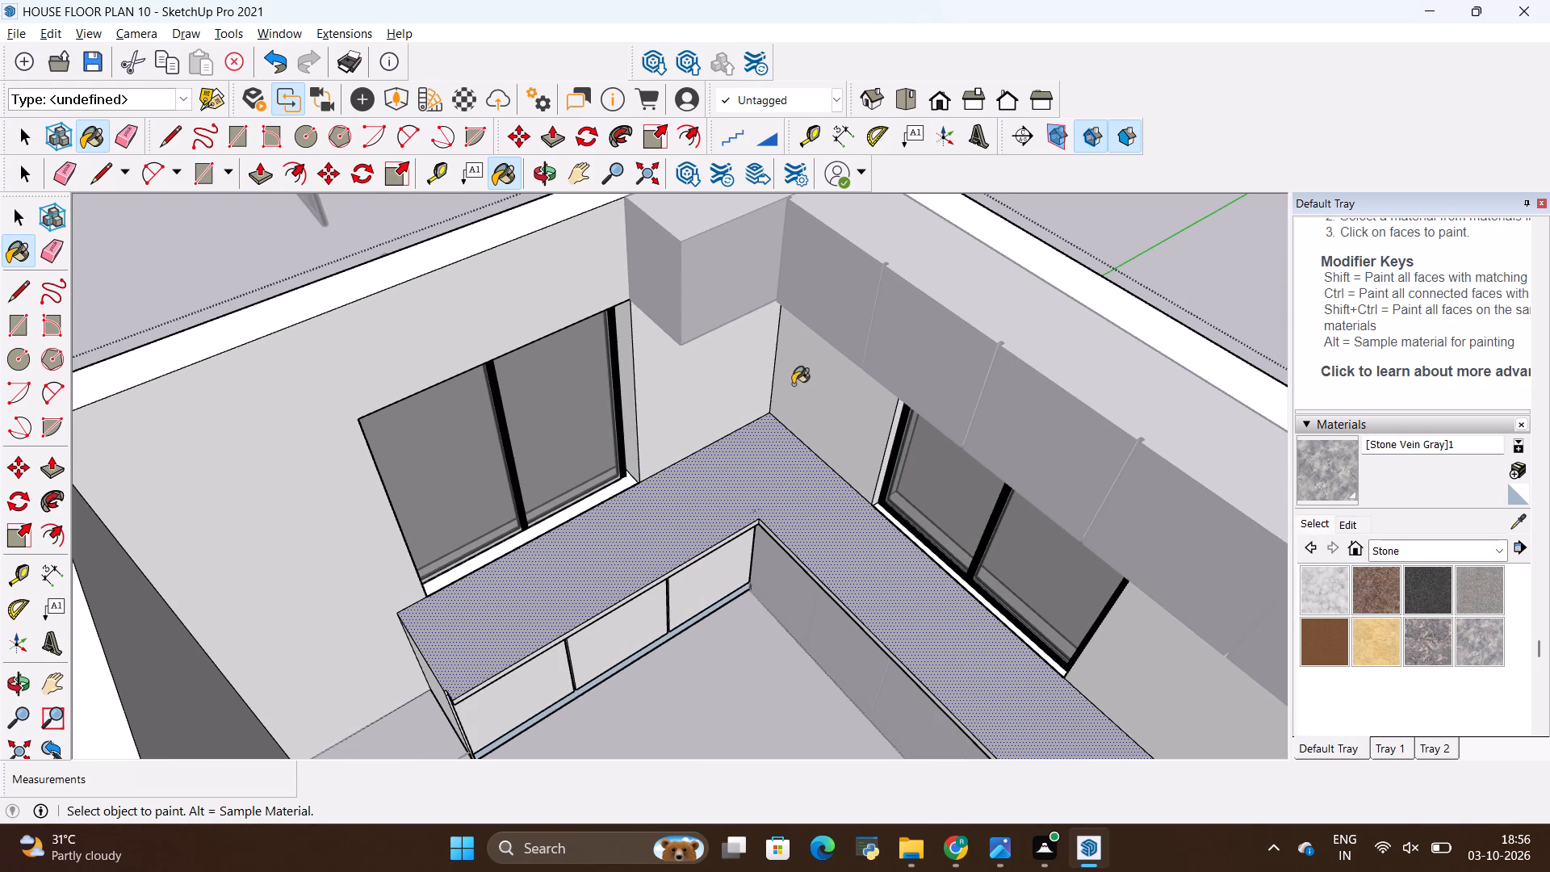
scroll(766, 390, down, 4)
scroll(664, 574, up, 4)
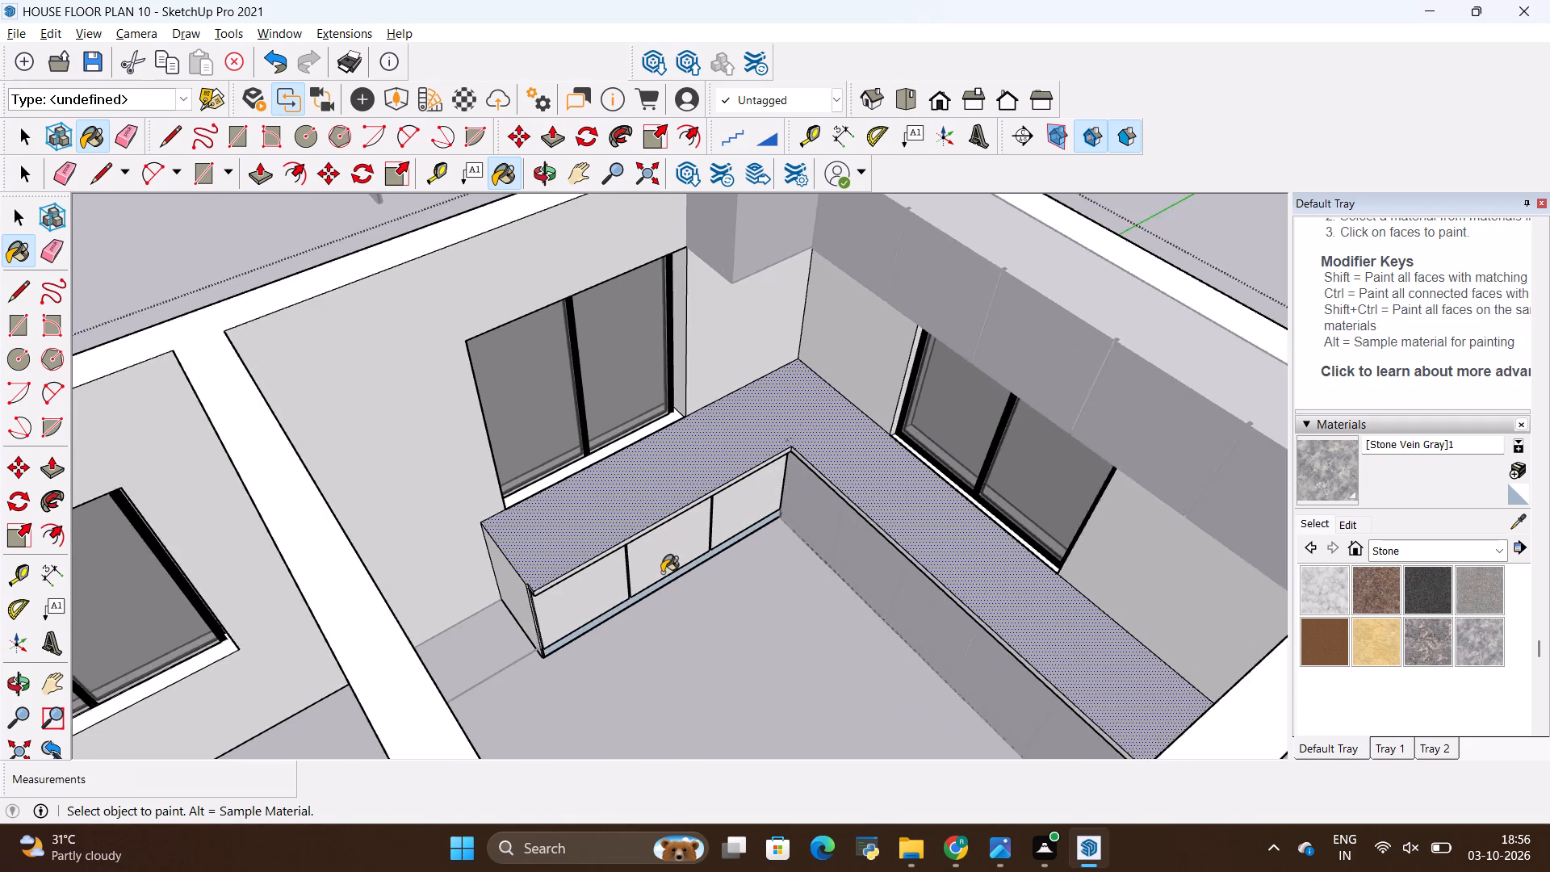
scroll(662, 572, up, 2)
key(space)
click(708, 602)
scroll(708, 602, down, 10)
key(space)
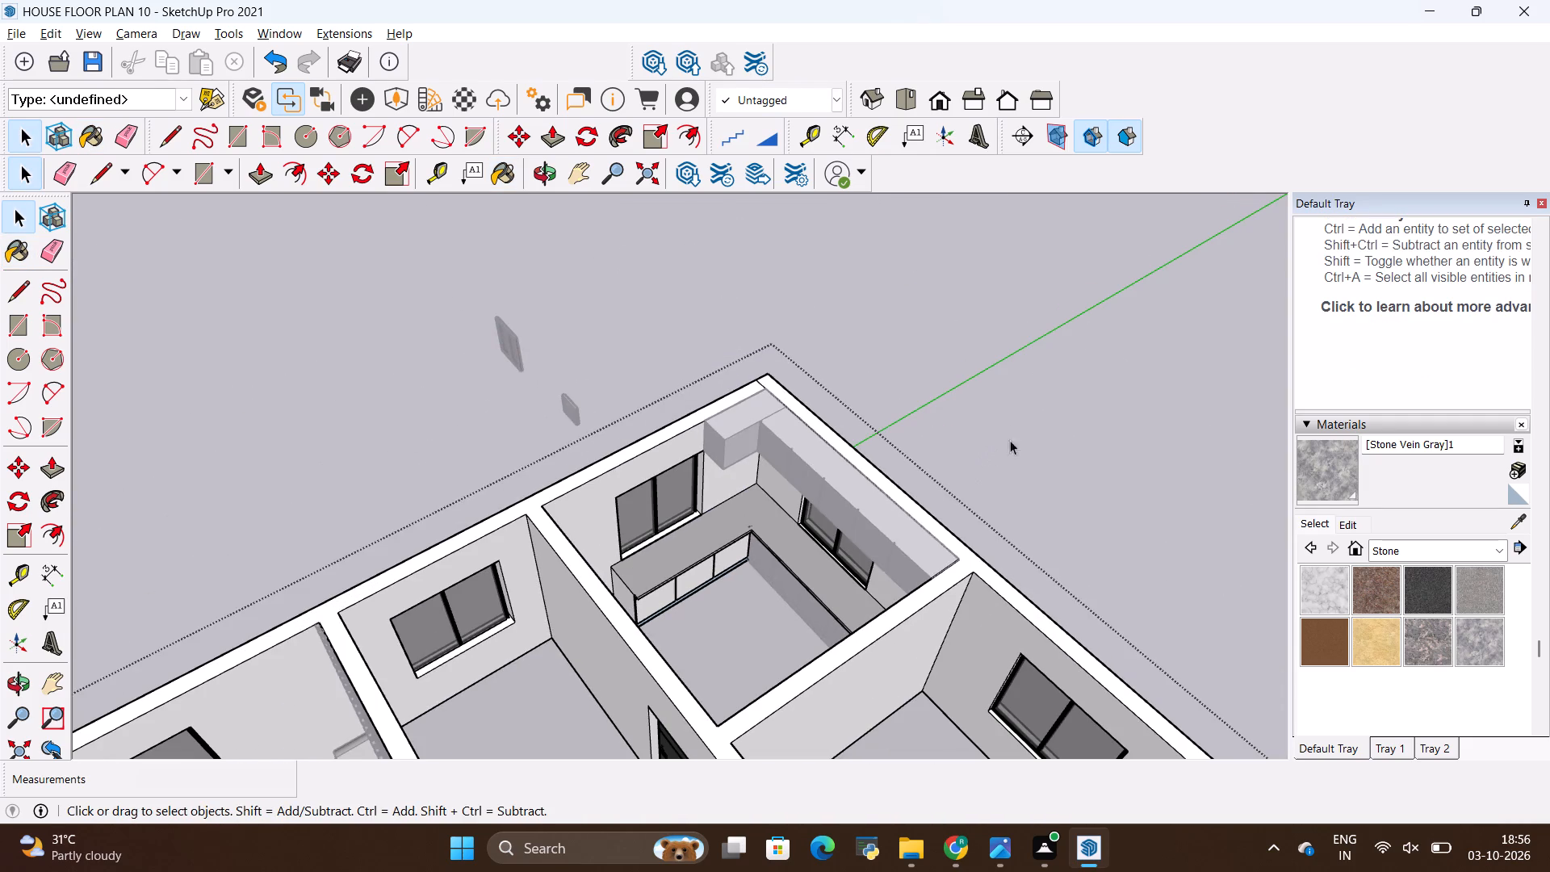
click(1018, 437)
Examine the kitchen from several angles, including the countertop and the upper wall cabinets around the corner.
scroll(714, 529, up, 4)
scroll(729, 518, down, 5)
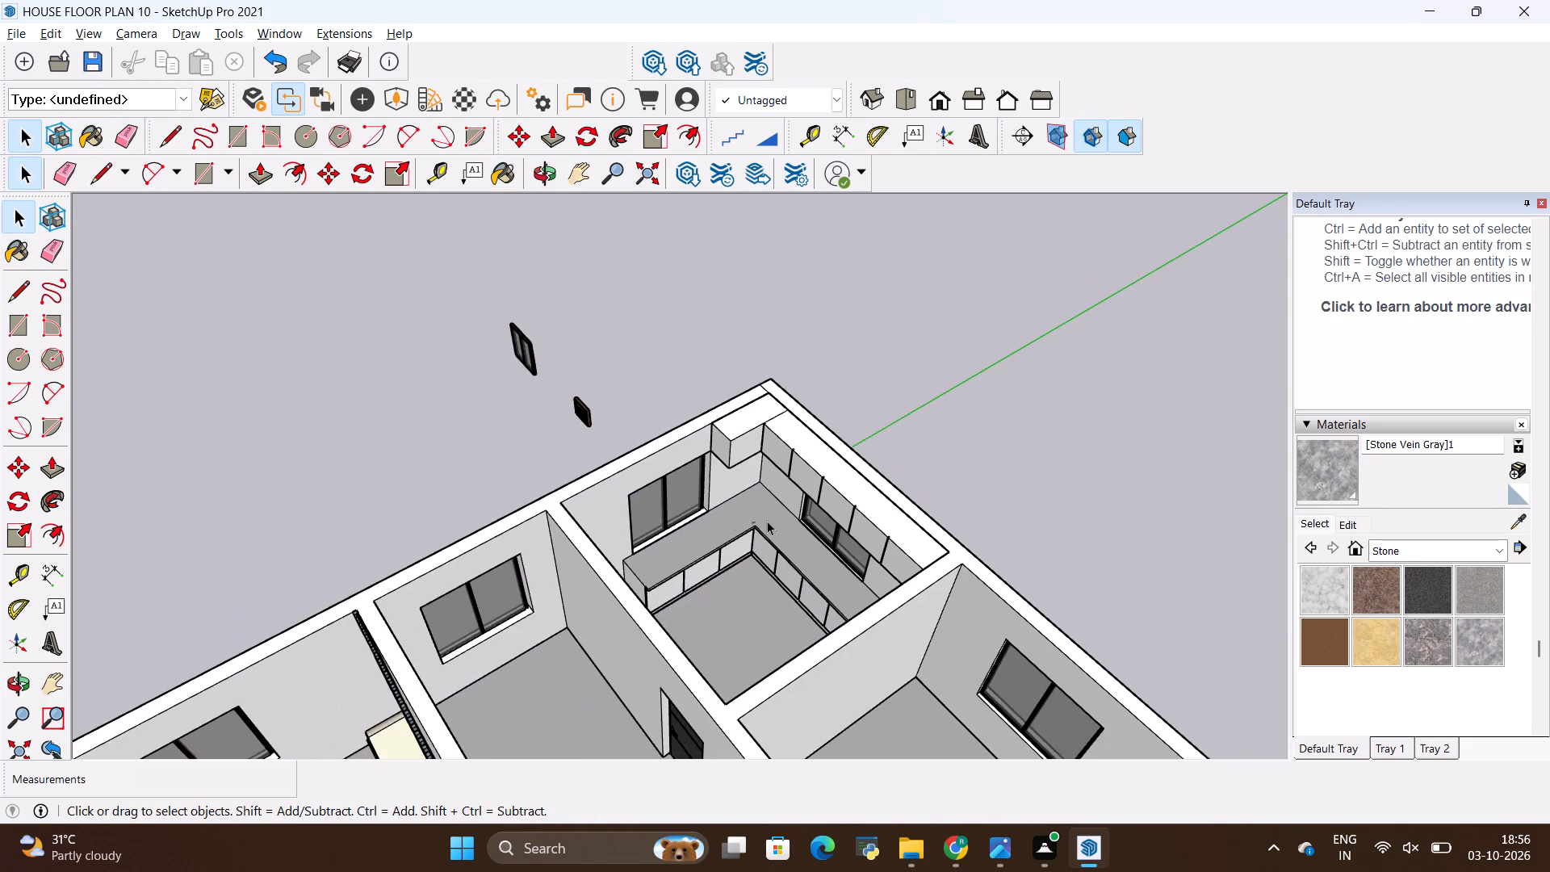
scroll(770, 518, down, 11)
middle_drag(622, 577, 922, 514)
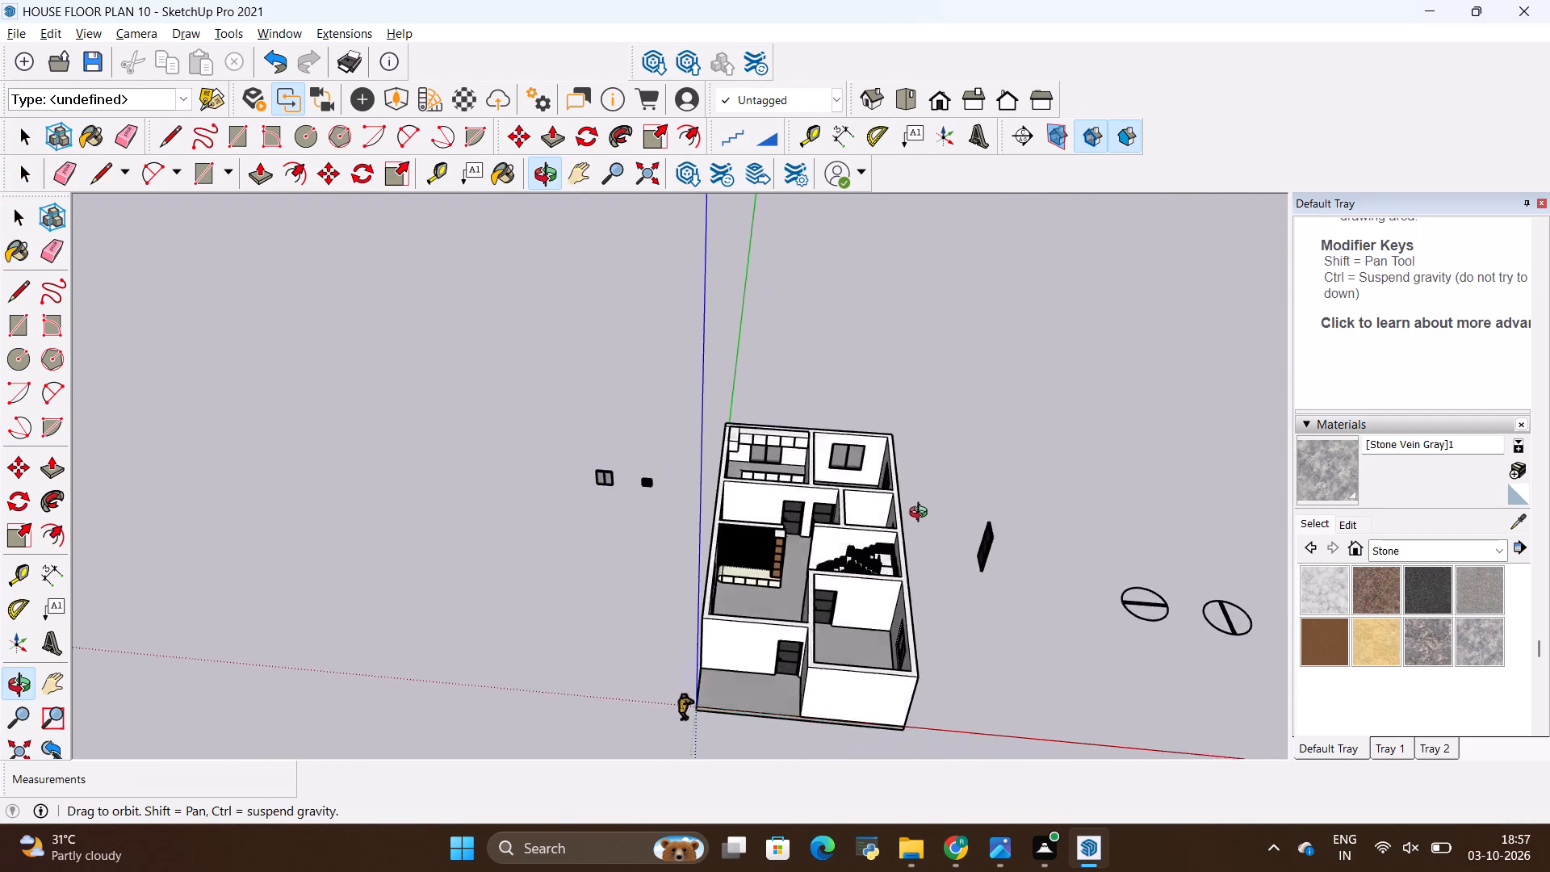
middle_drag(922, 514, 765, 537)
scroll(800, 435, up, 17)
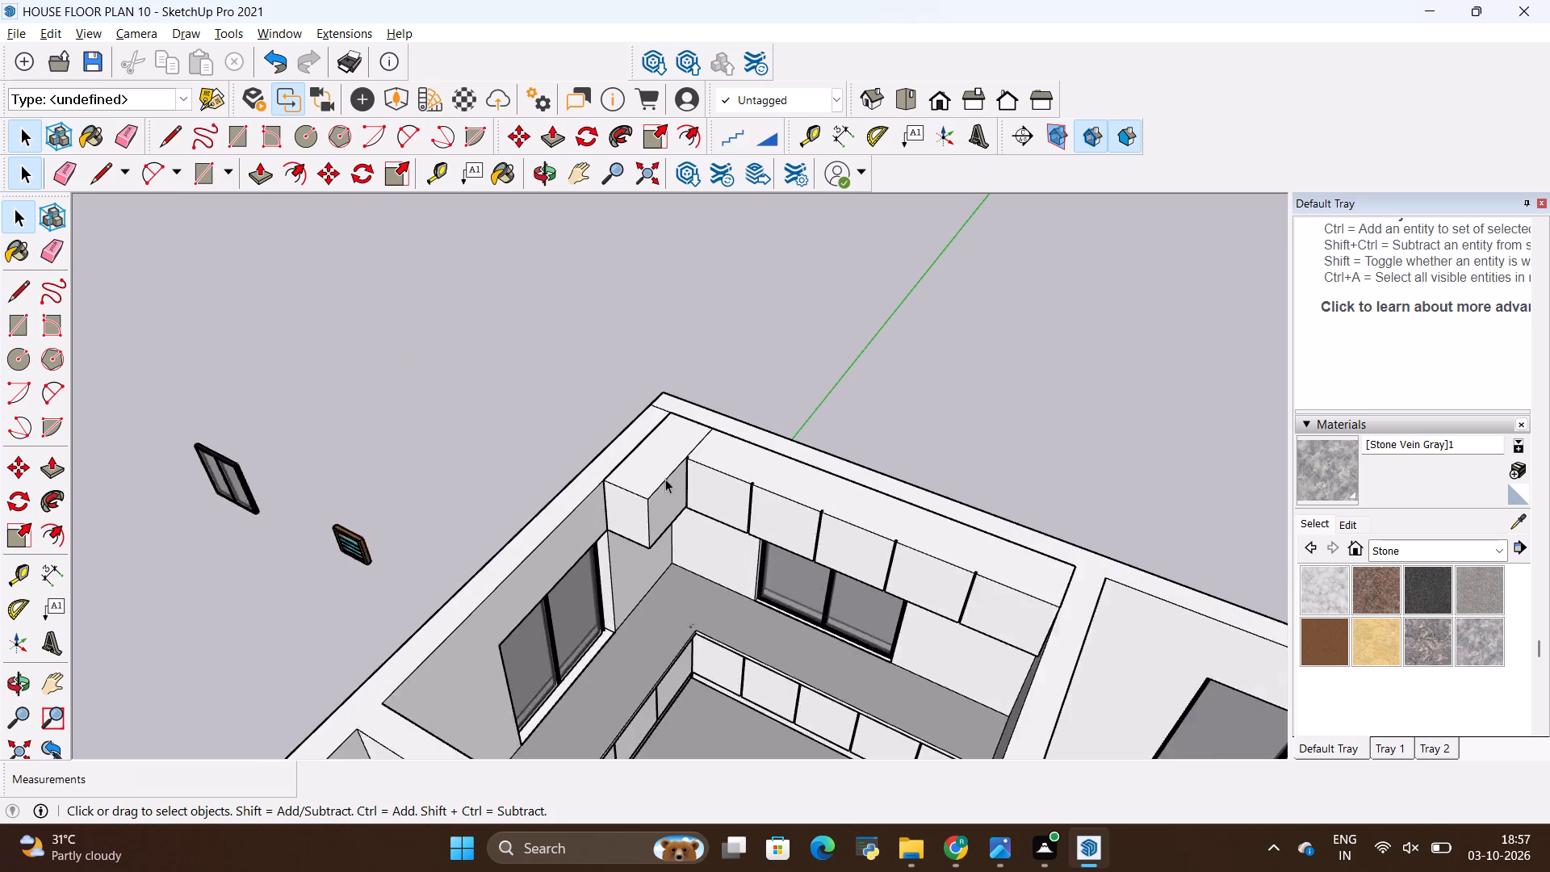
scroll(665, 479, up, 6)
middle_drag(724, 508, 657, 463)
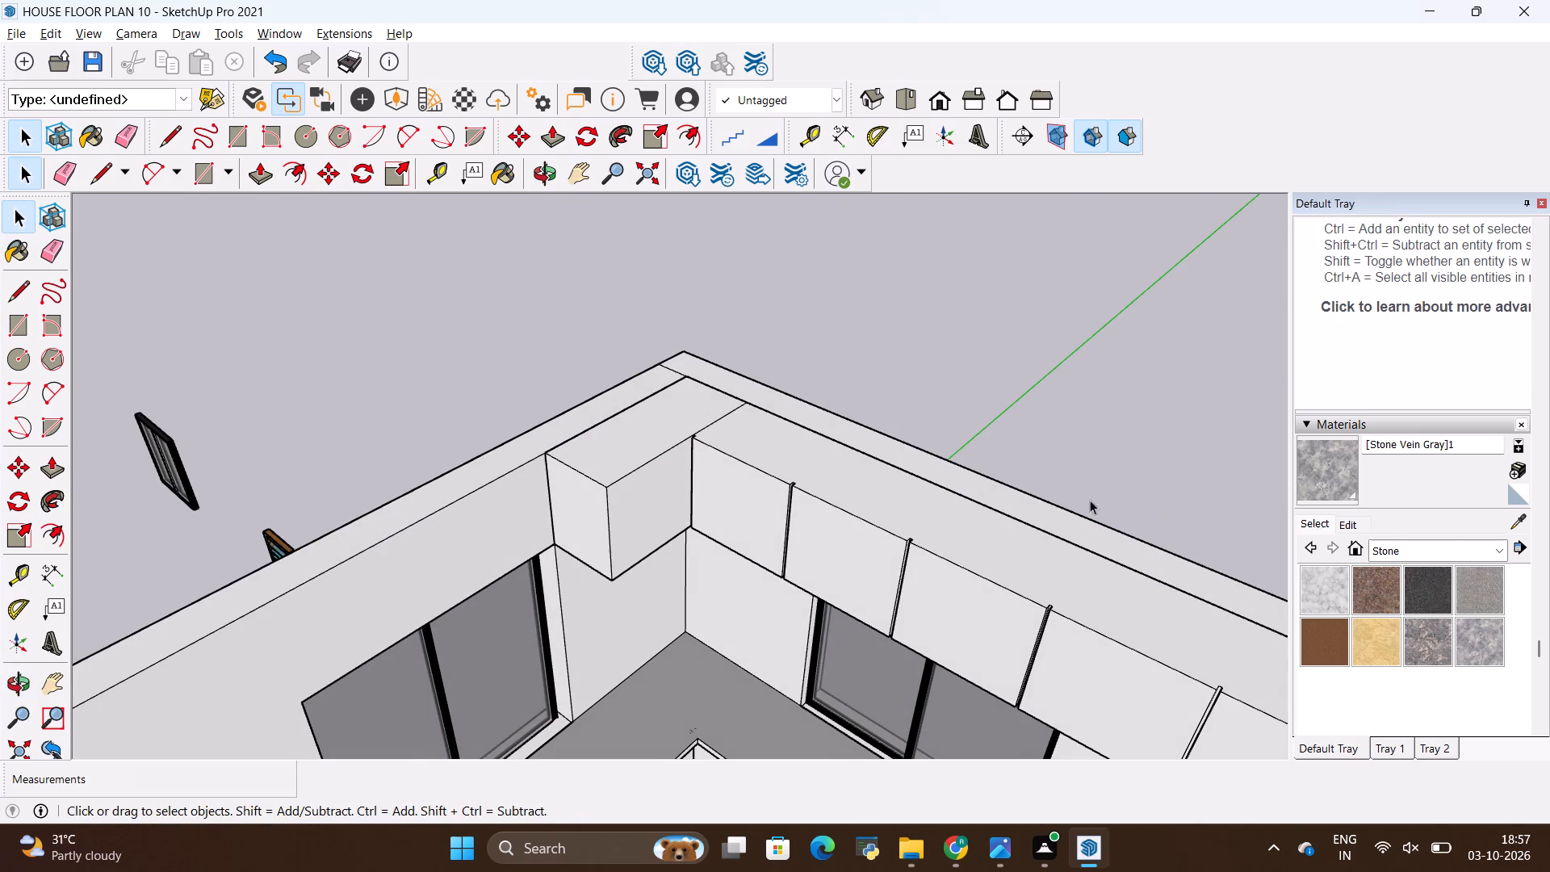
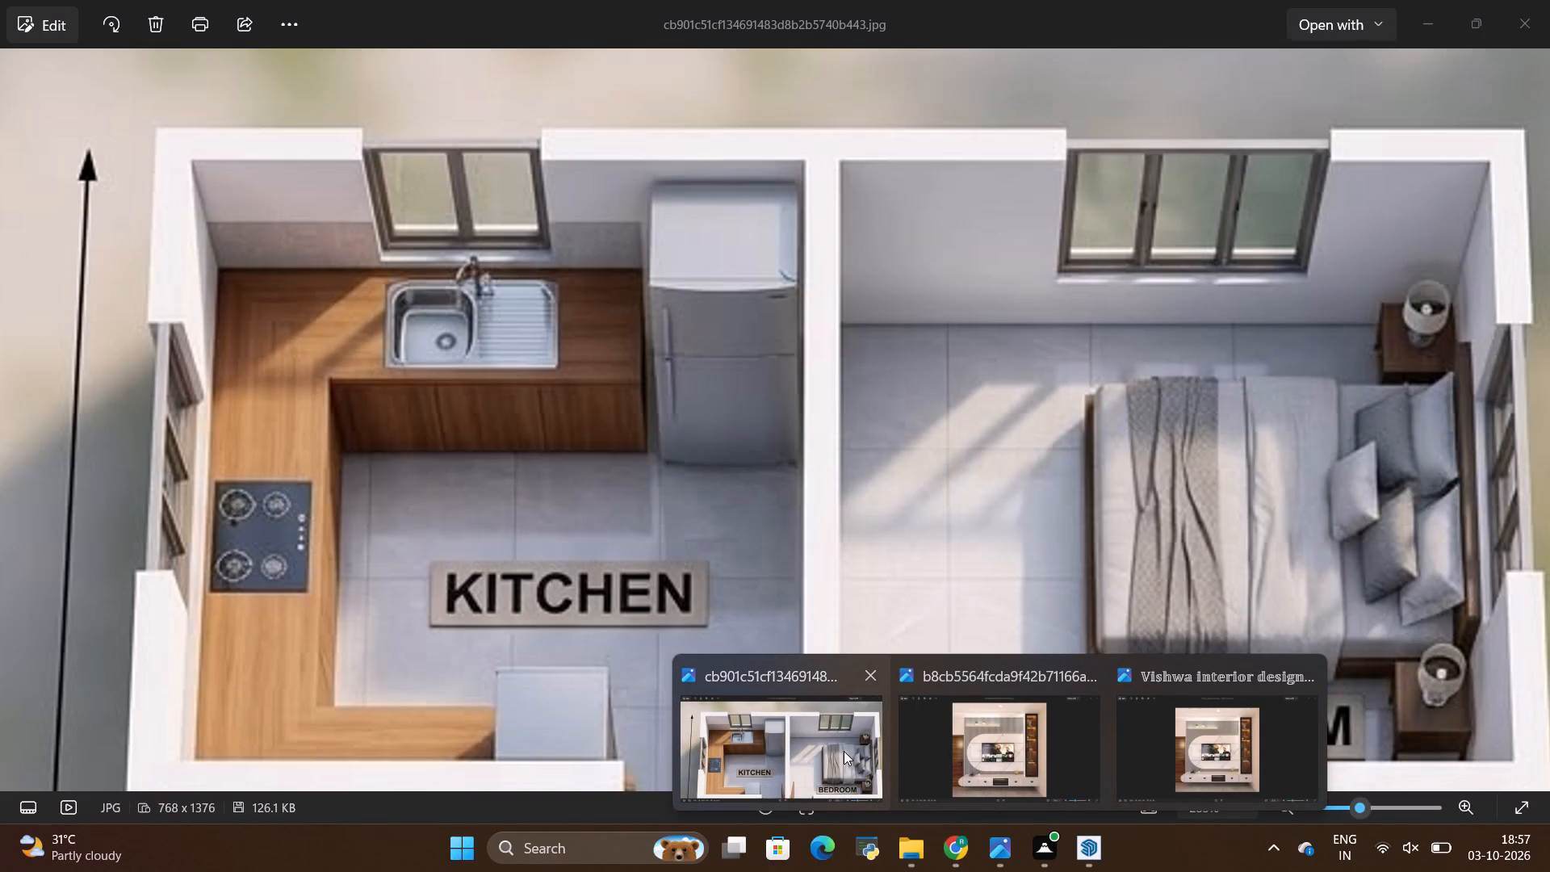
After checking the kitchen reference image, paint all the upper wall cabinet fronts with Wood Floor from the Wood material library.
click(844, 751)
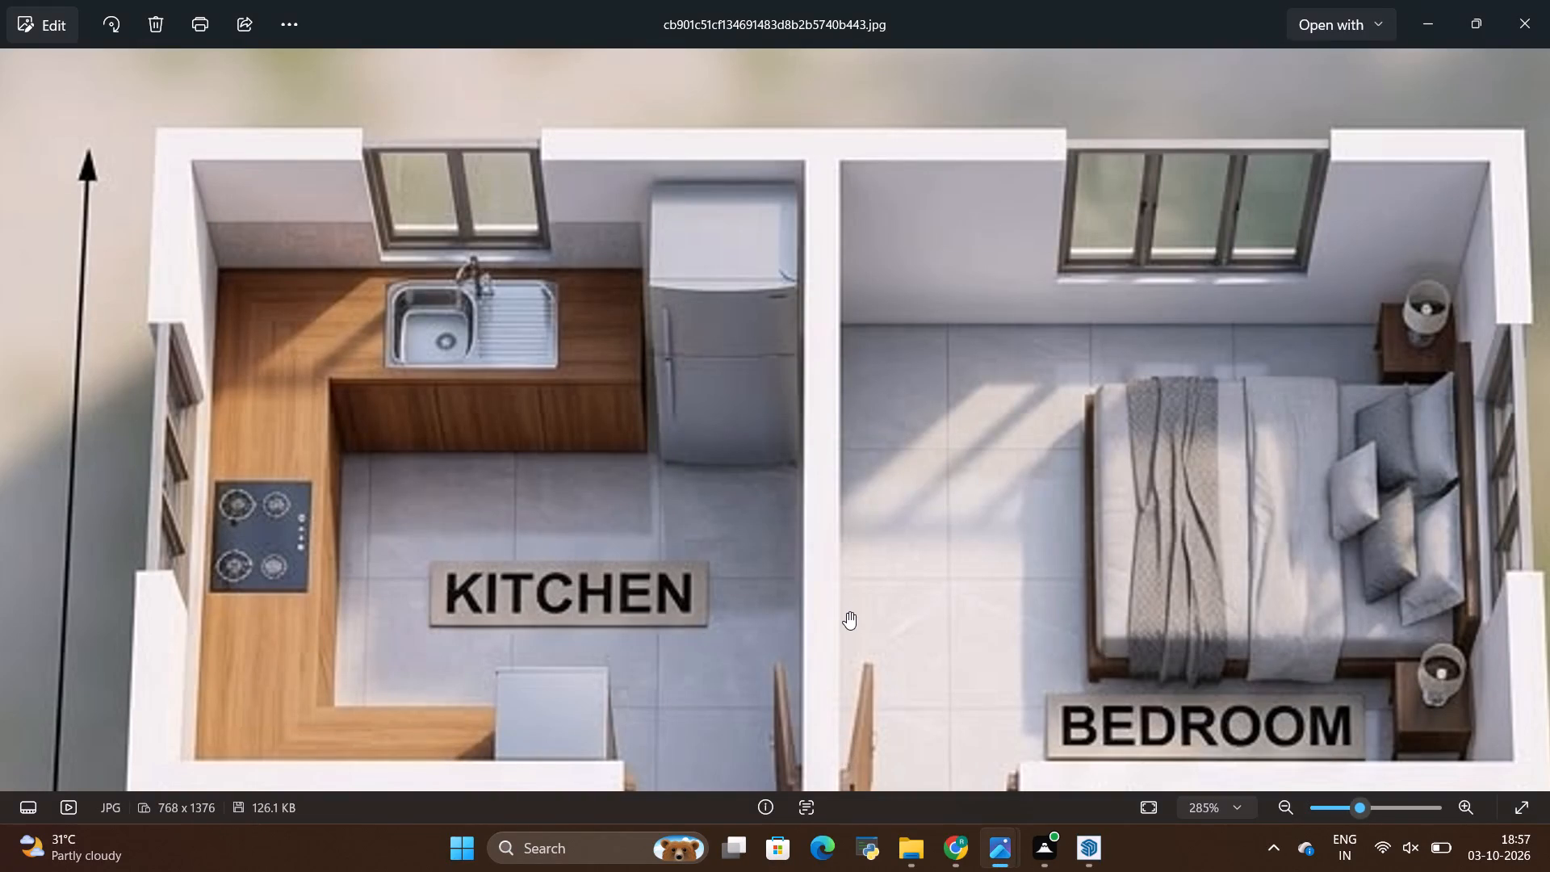
key(alt+Tab)
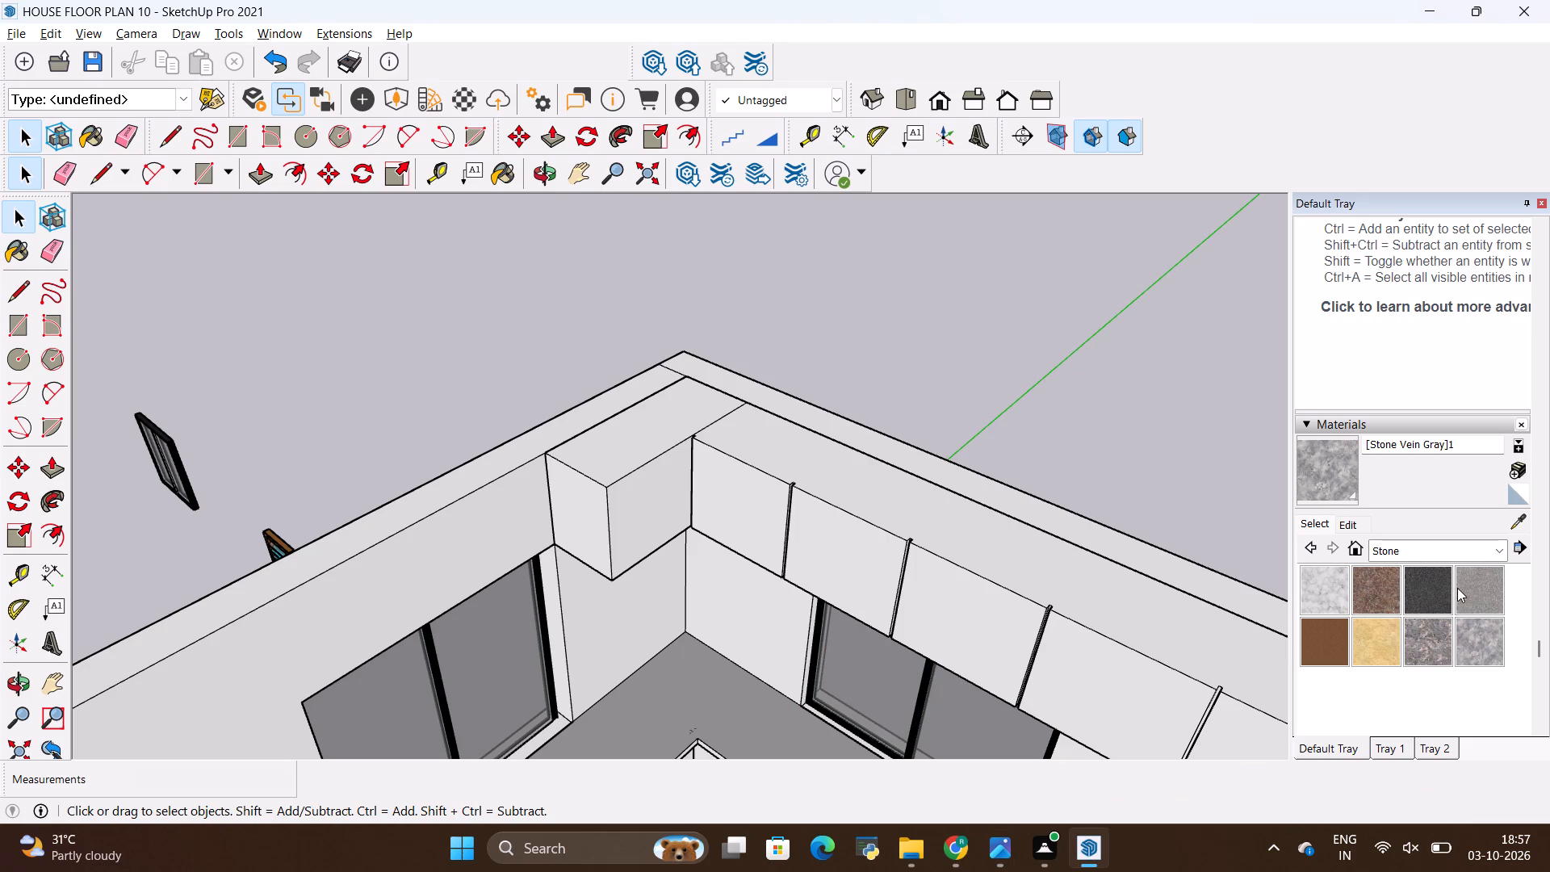
click(1452, 551)
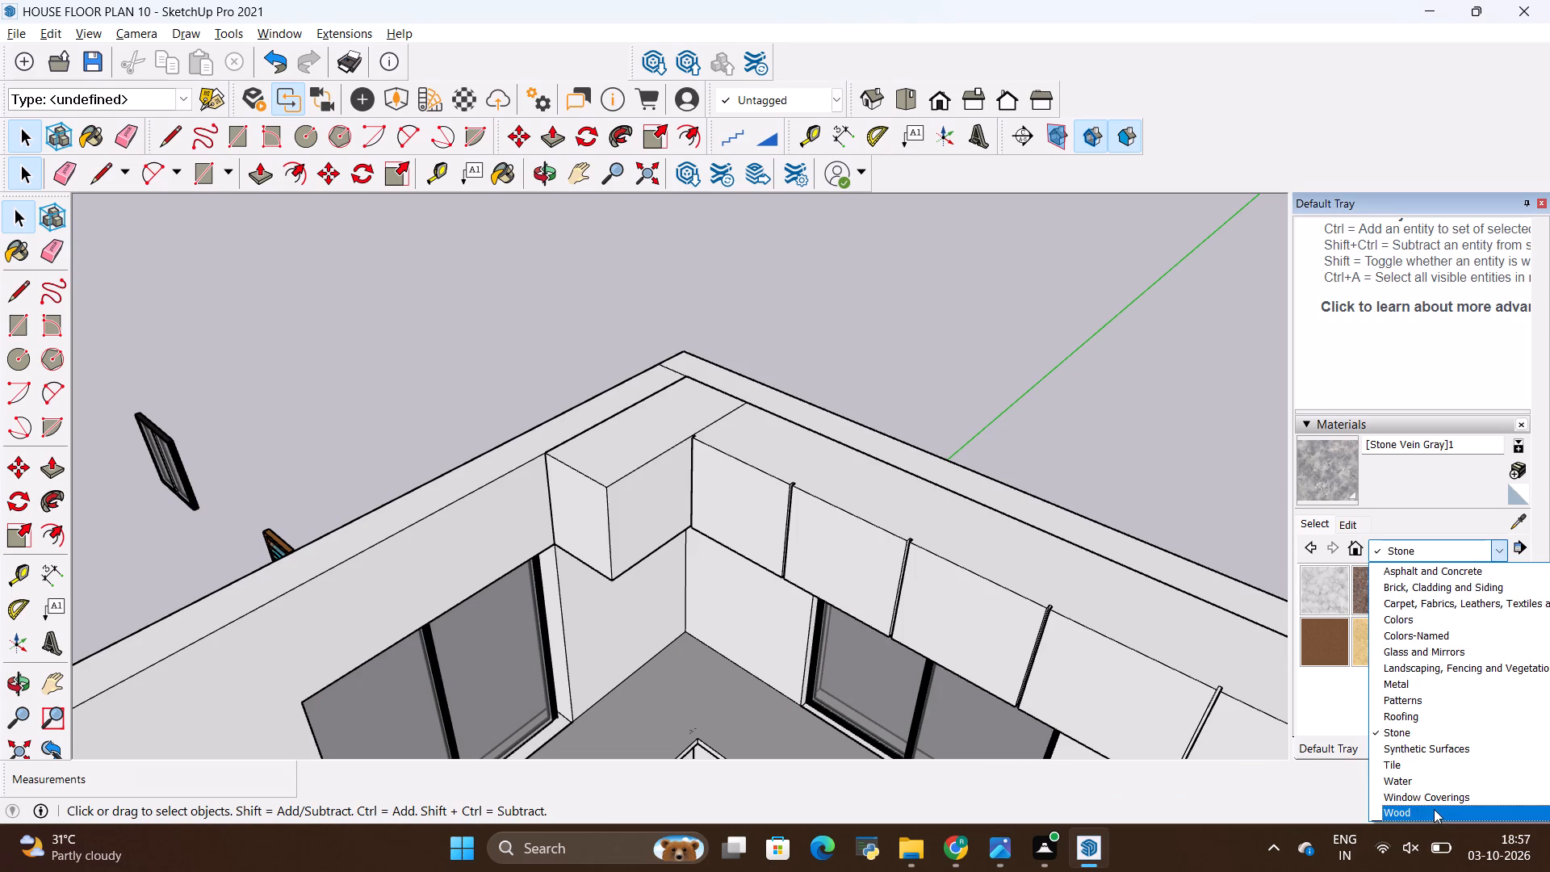
click(1434, 809)
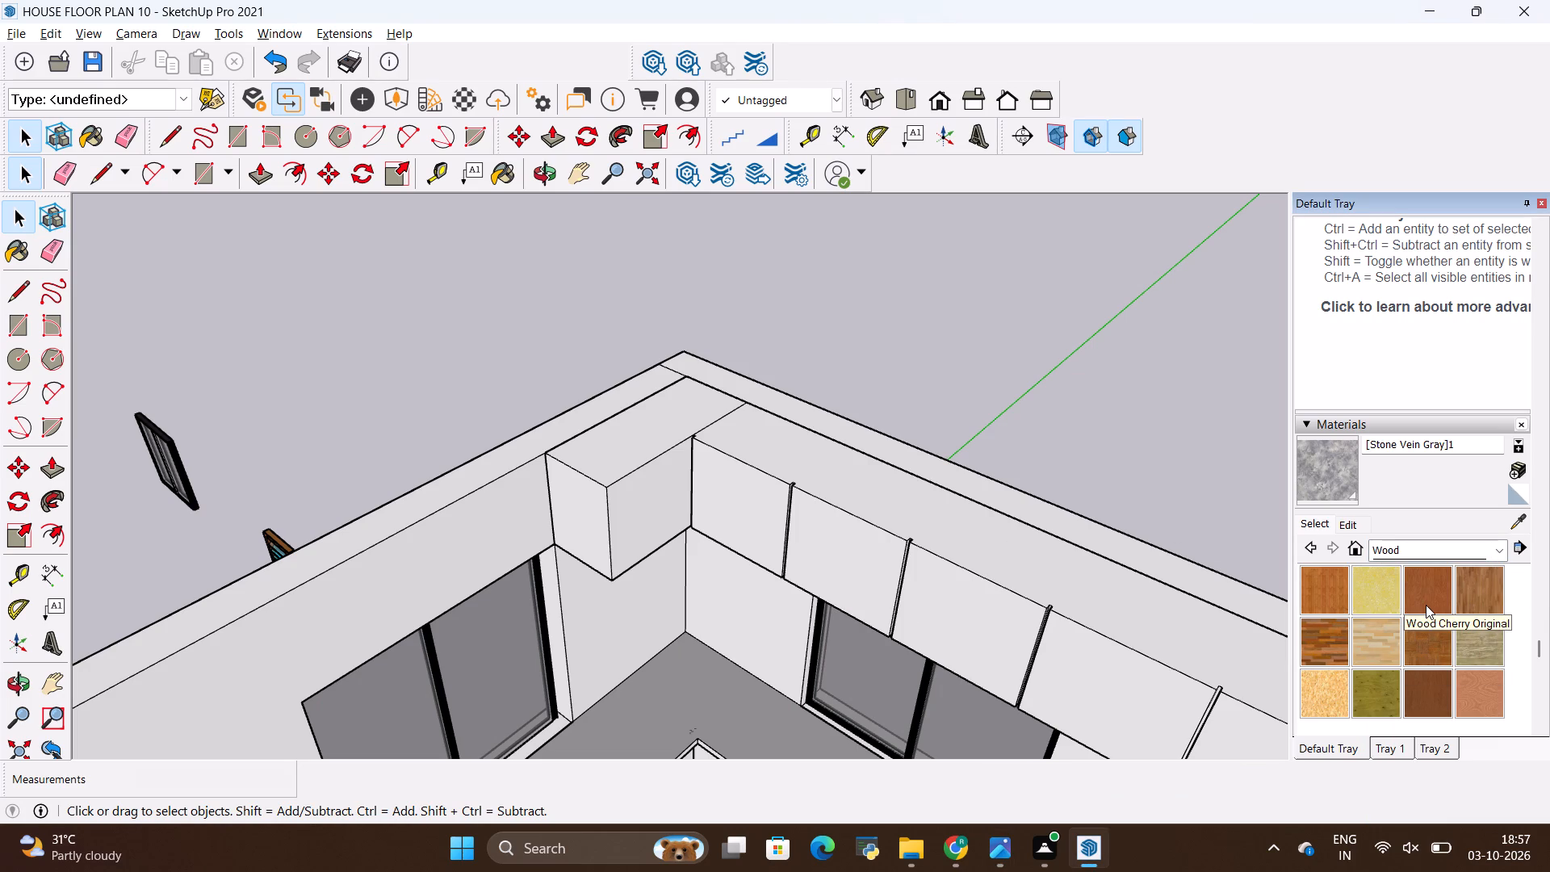
click(1491, 592)
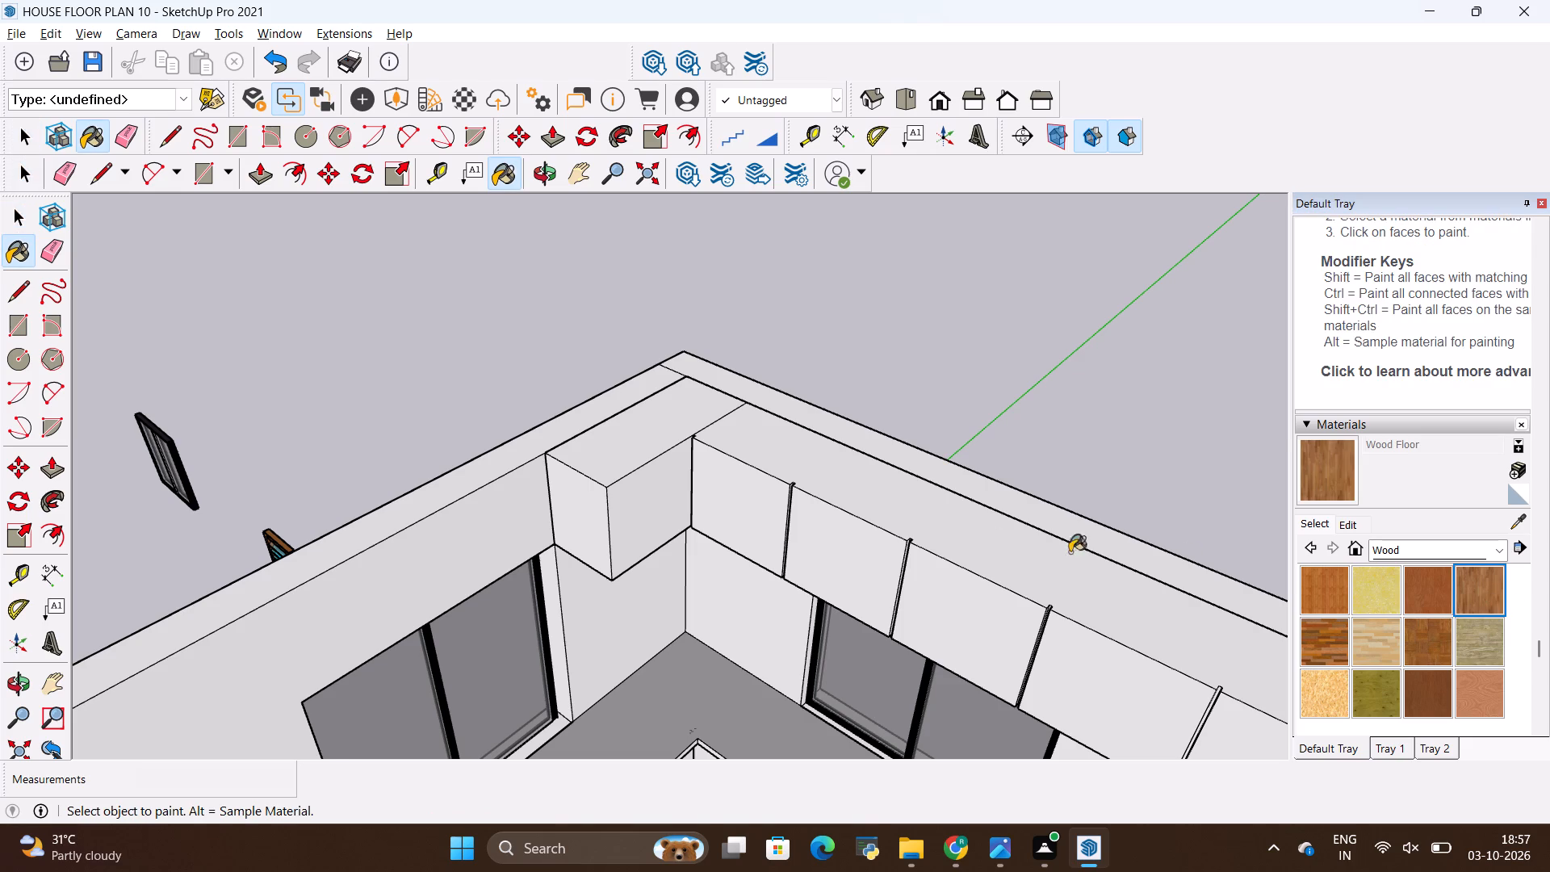
scroll(858, 526, up, 3)
click(624, 508)
click(670, 494)
click(853, 568)
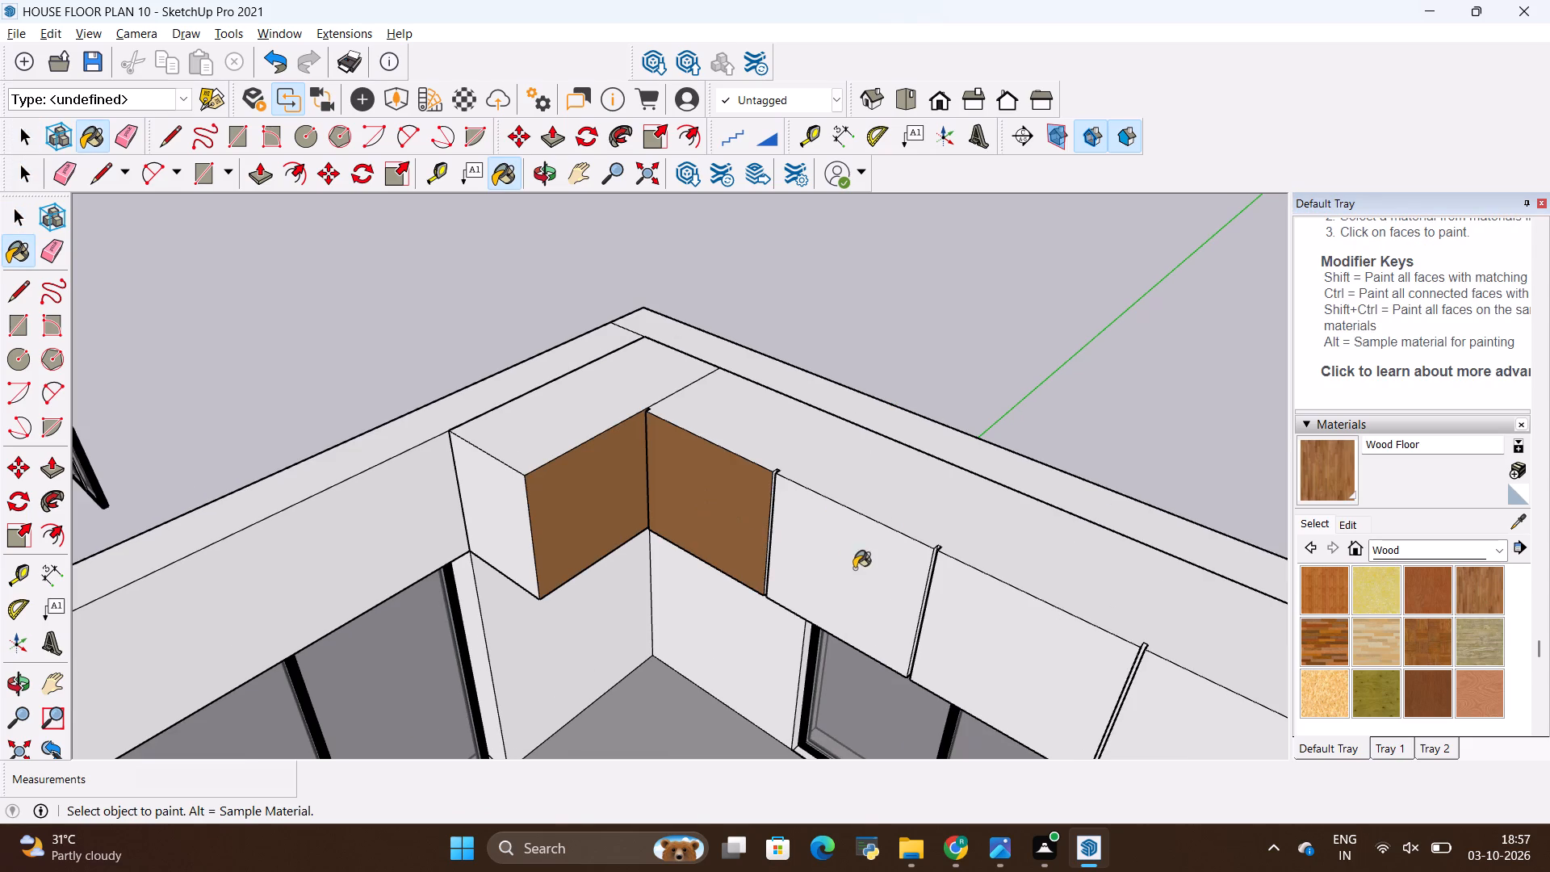
click(986, 662)
scroll(805, 593, up, 10)
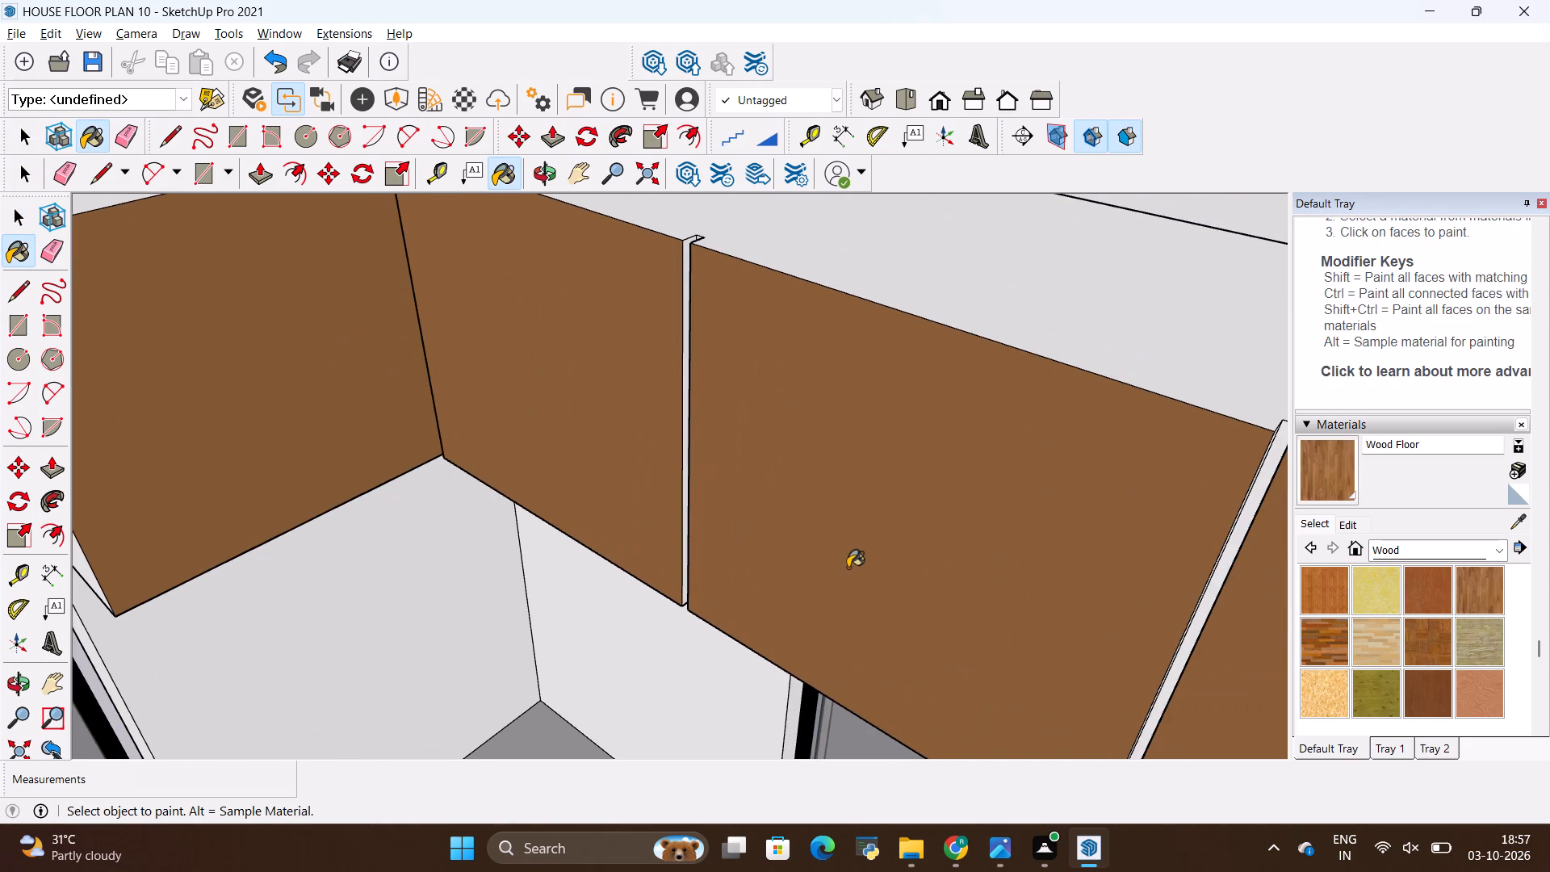
scroll(848, 568, down, 18)
scroll(848, 564, down, 5)
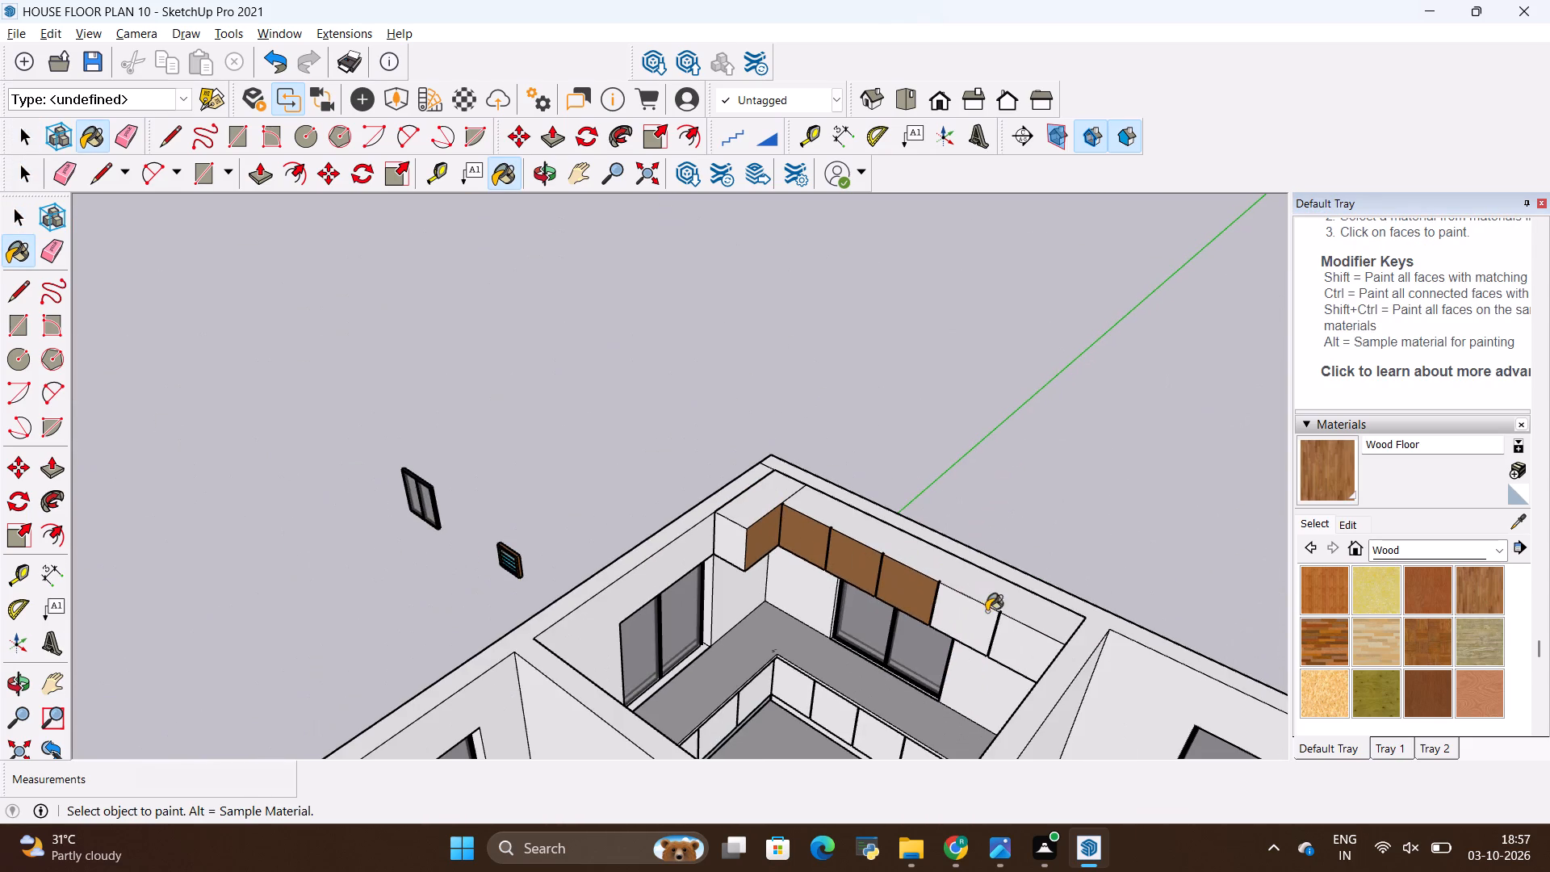
scroll(987, 621, up, 8)
click(957, 614)
click(1019, 633)
scroll(1018, 635, up, 11)
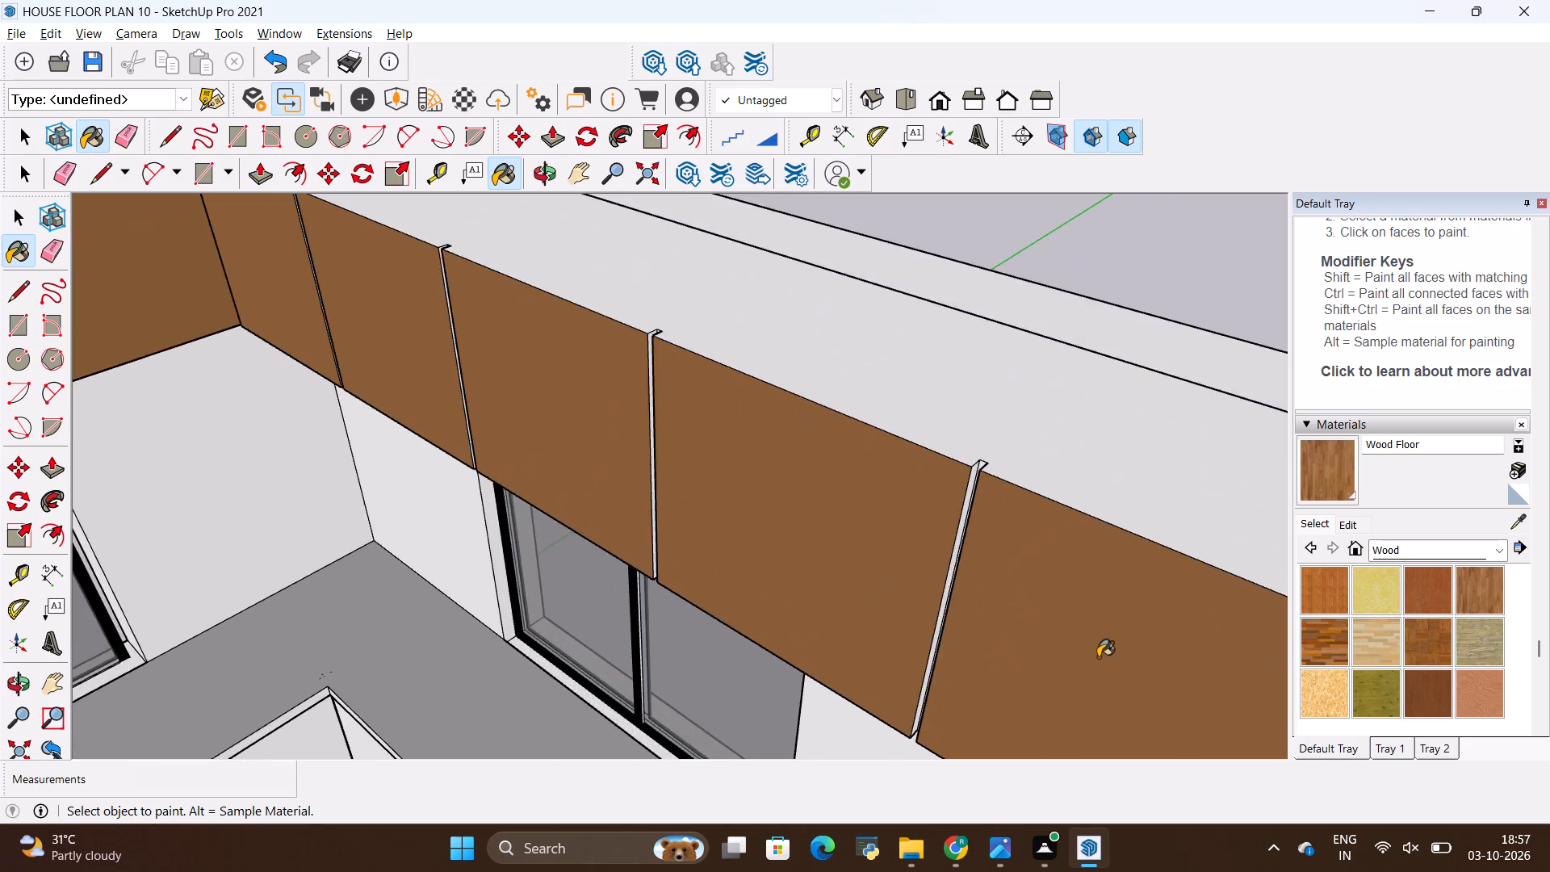
scroll(1098, 657, up, 11)
scroll(1100, 649, down, 5)
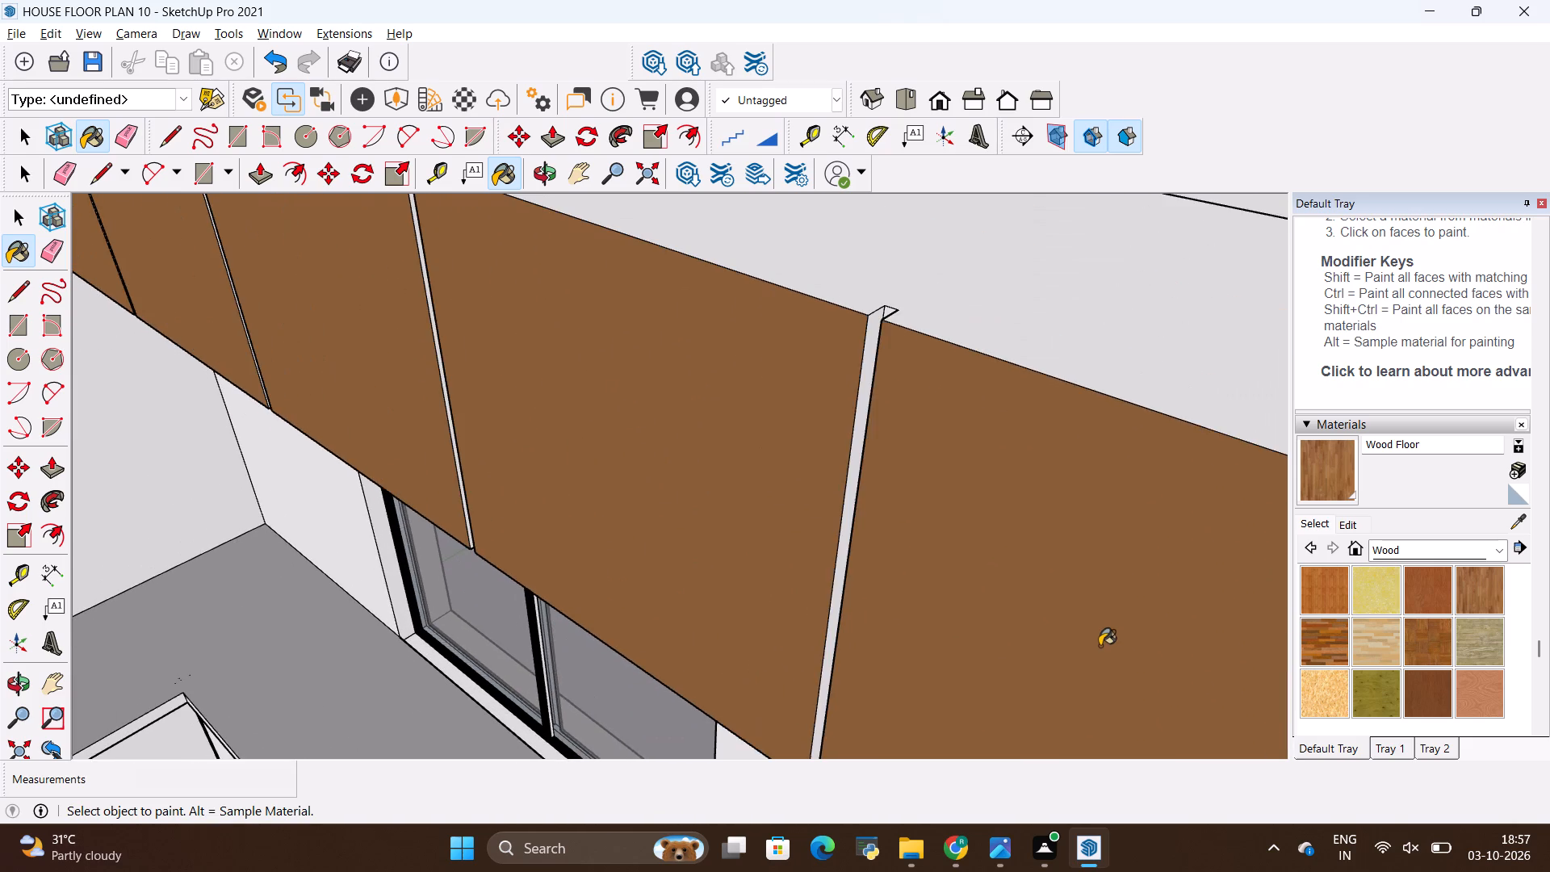
scroll(1100, 646, down, 13)
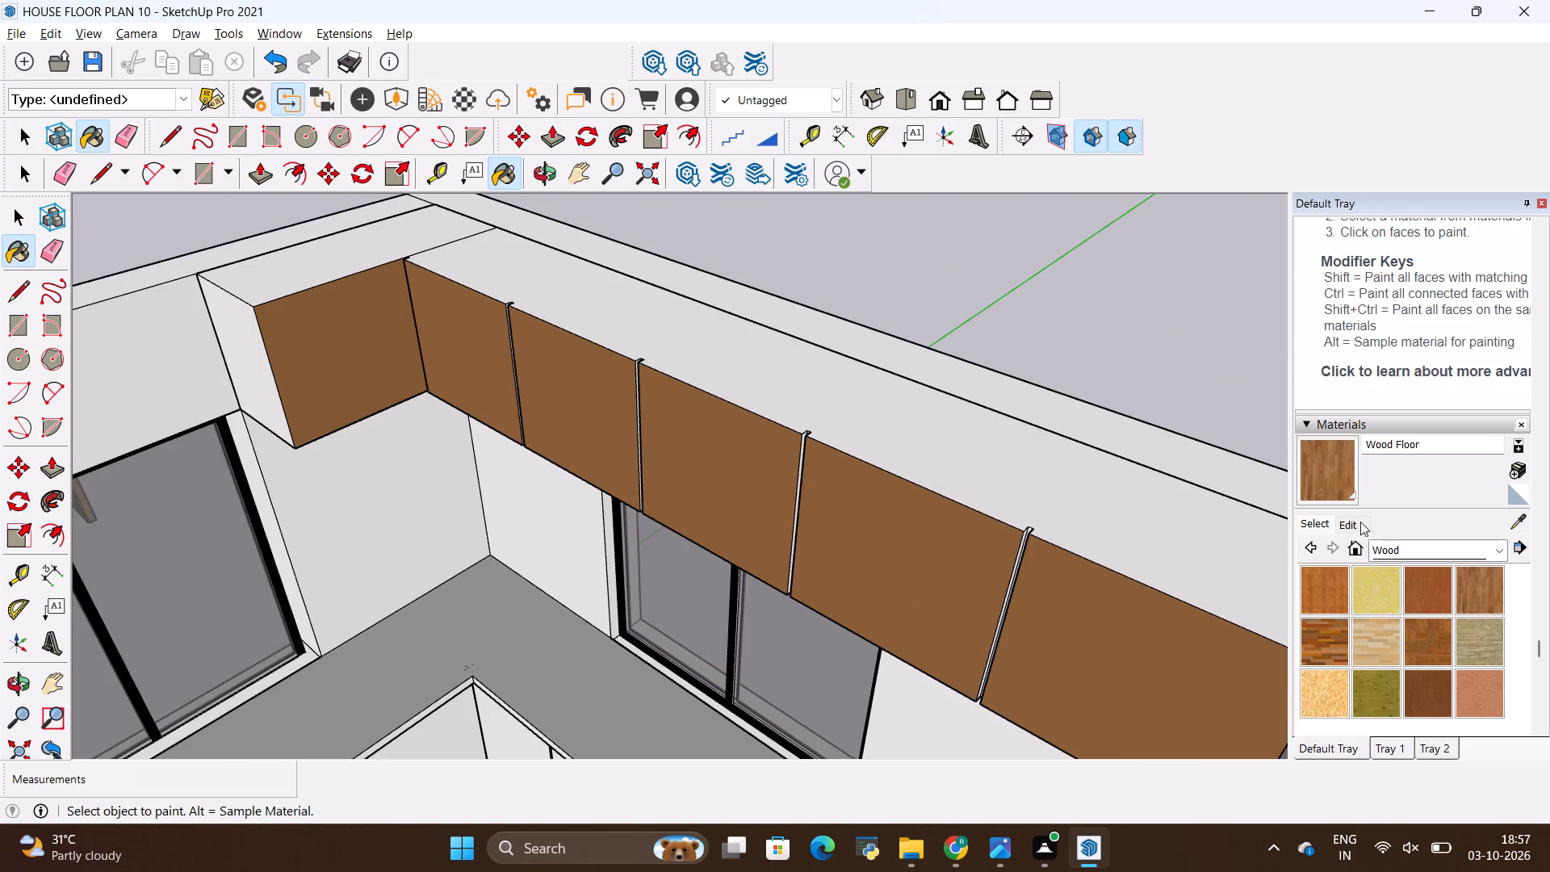
Change the Wood Floor material's texture size to 7' by 7'.
click(1347, 525)
scroll(1345, 548, down, 4)
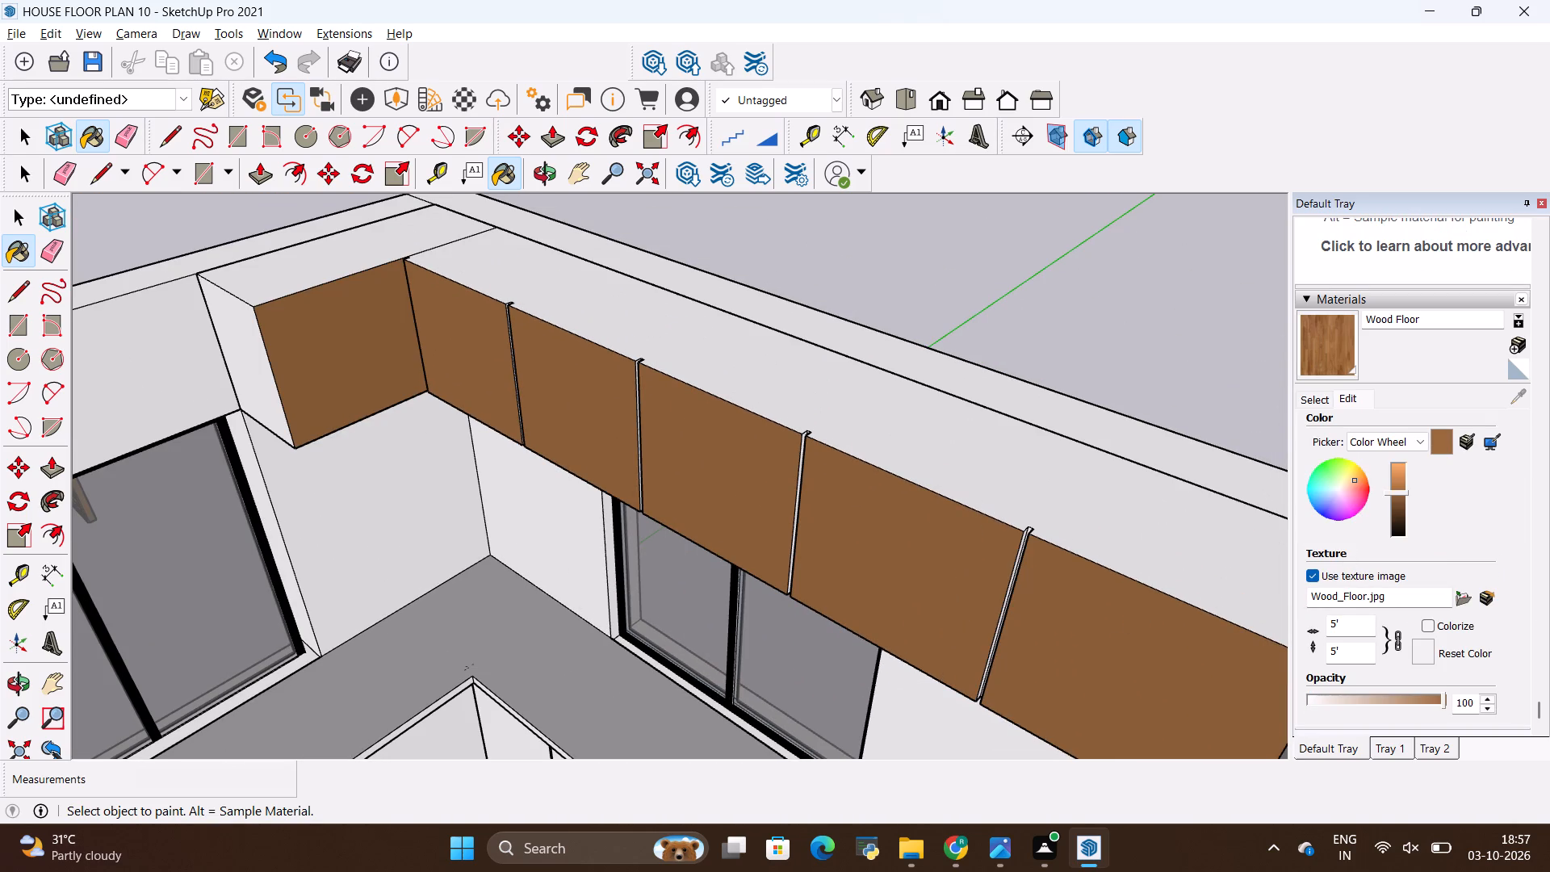
click(1357, 618)
key(BackSpace)
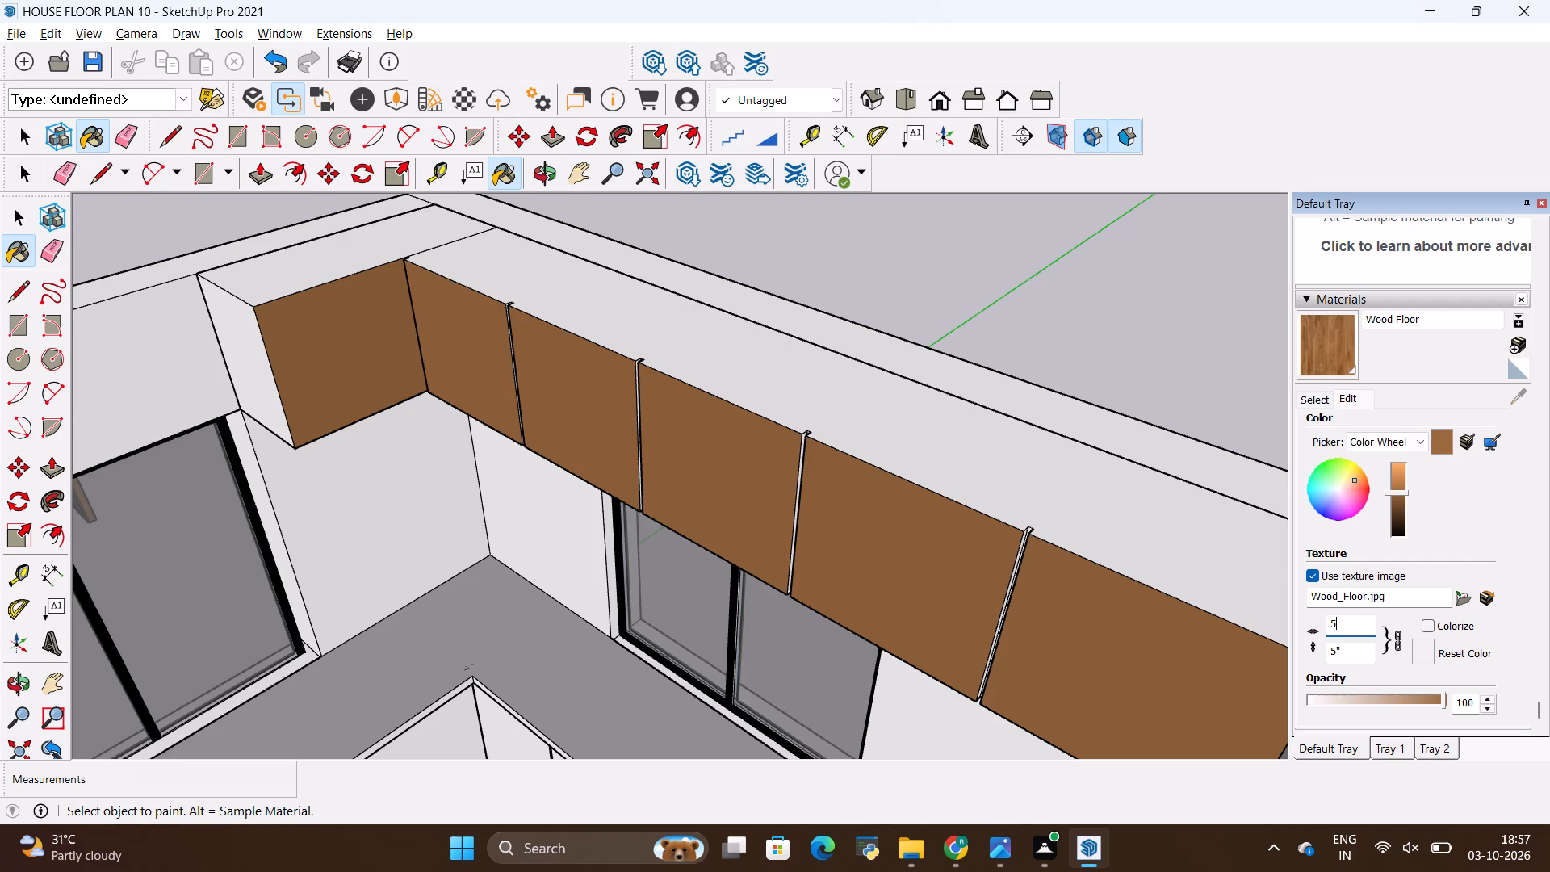
key(BackSpace)
key(BackSpace)
key(BackSpace)
text(2')
key(Return)
key(5)
key(apostrophe)
key(Return)
key(Escape)
scroll(899, 557, up, 4)
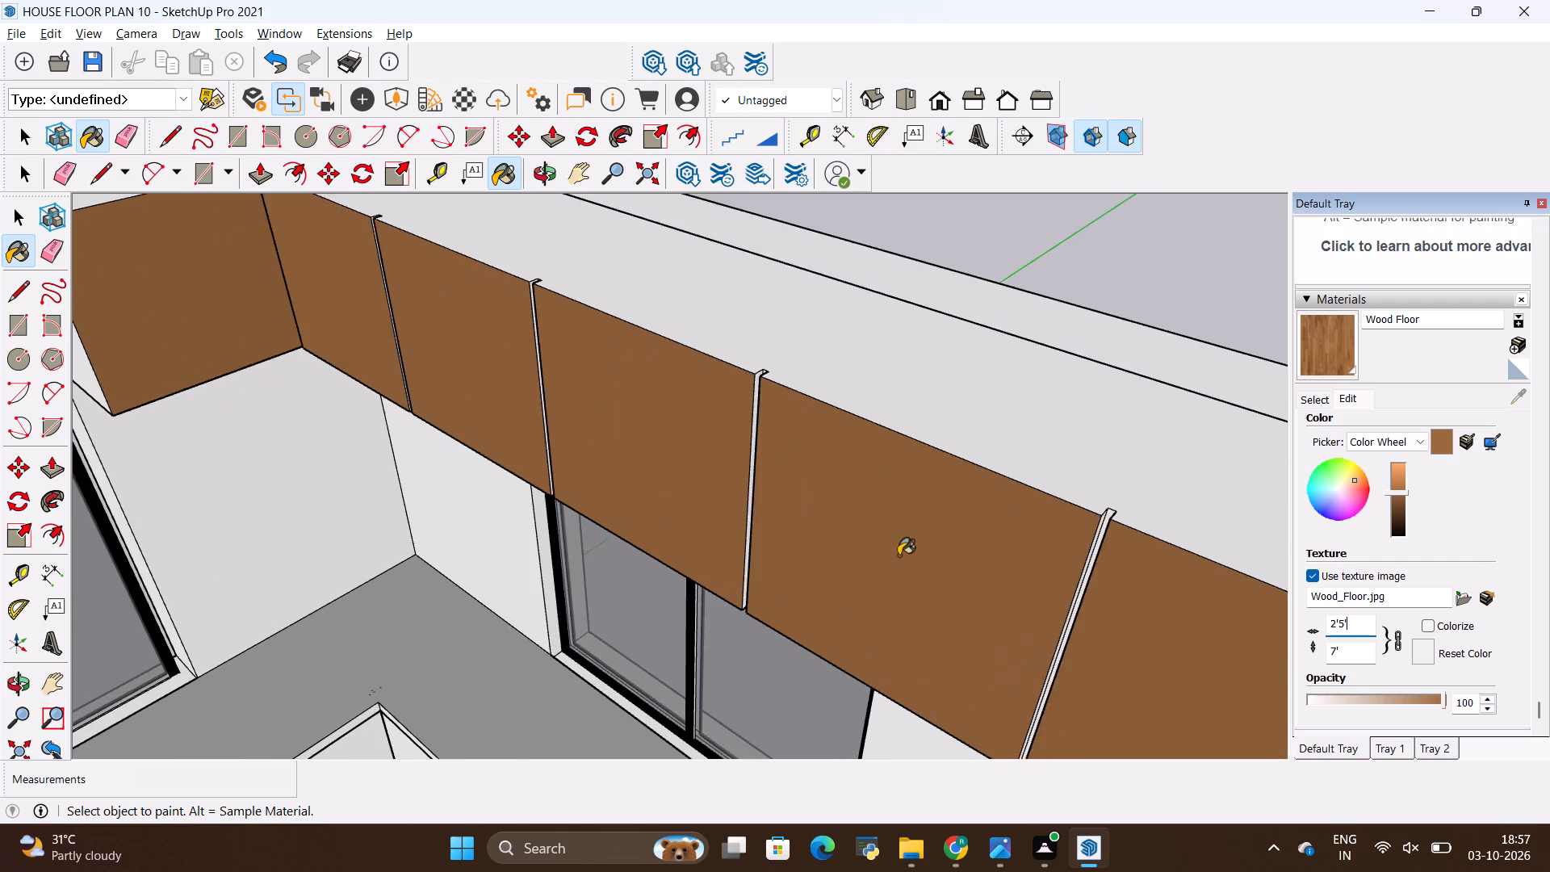
scroll(899, 555, up, 11)
scroll(906, 563, down, 20)
scroll(906, 563, down, 7)
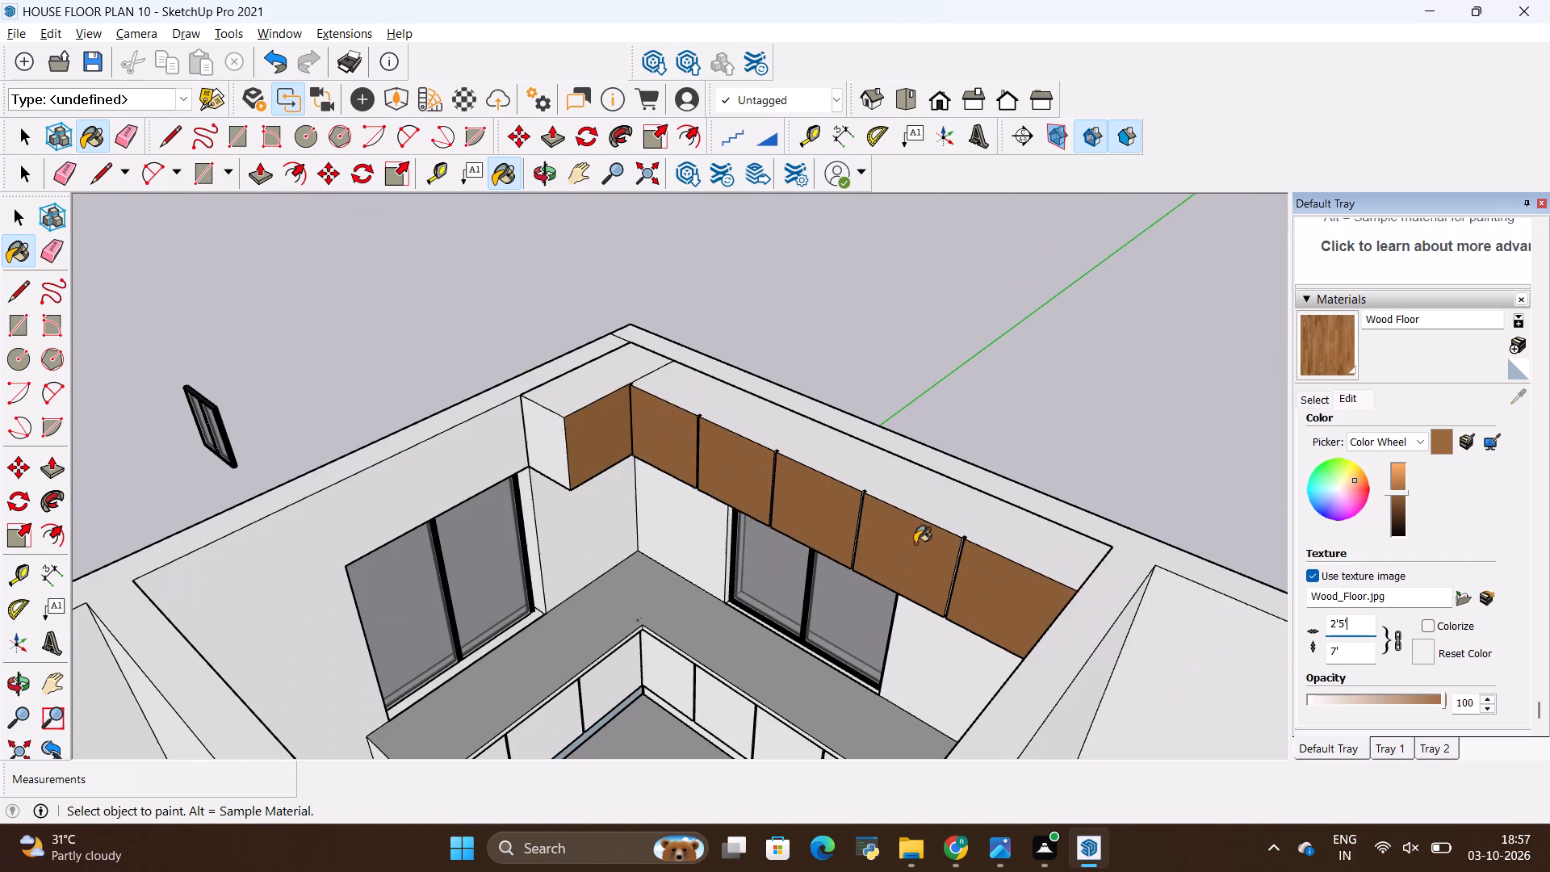
scroll(647, 556, up, 3)
key(space)
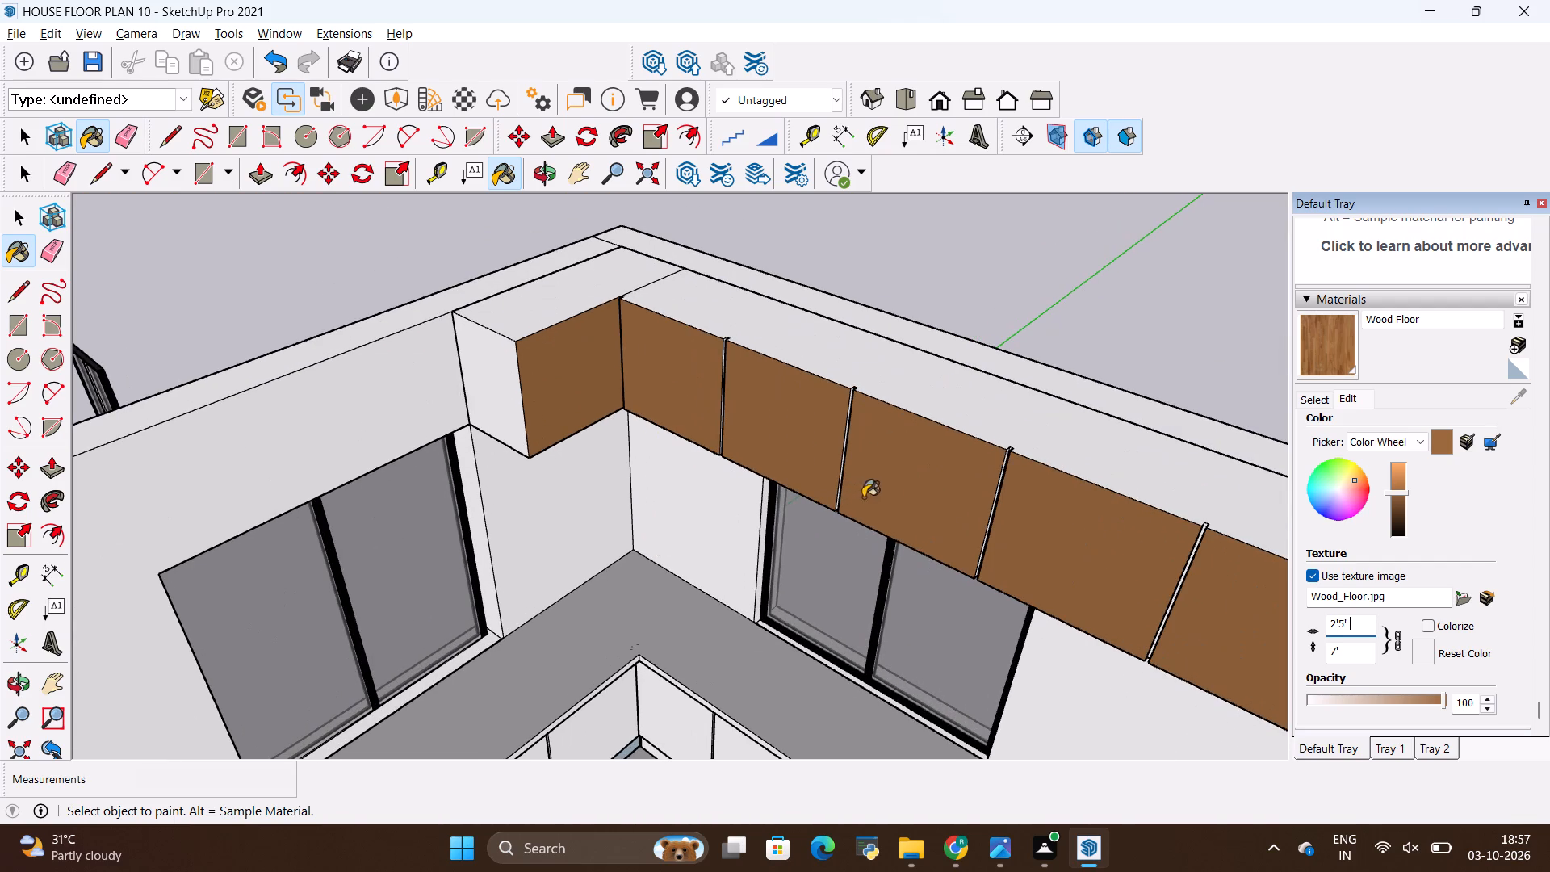
click(1317, 354)
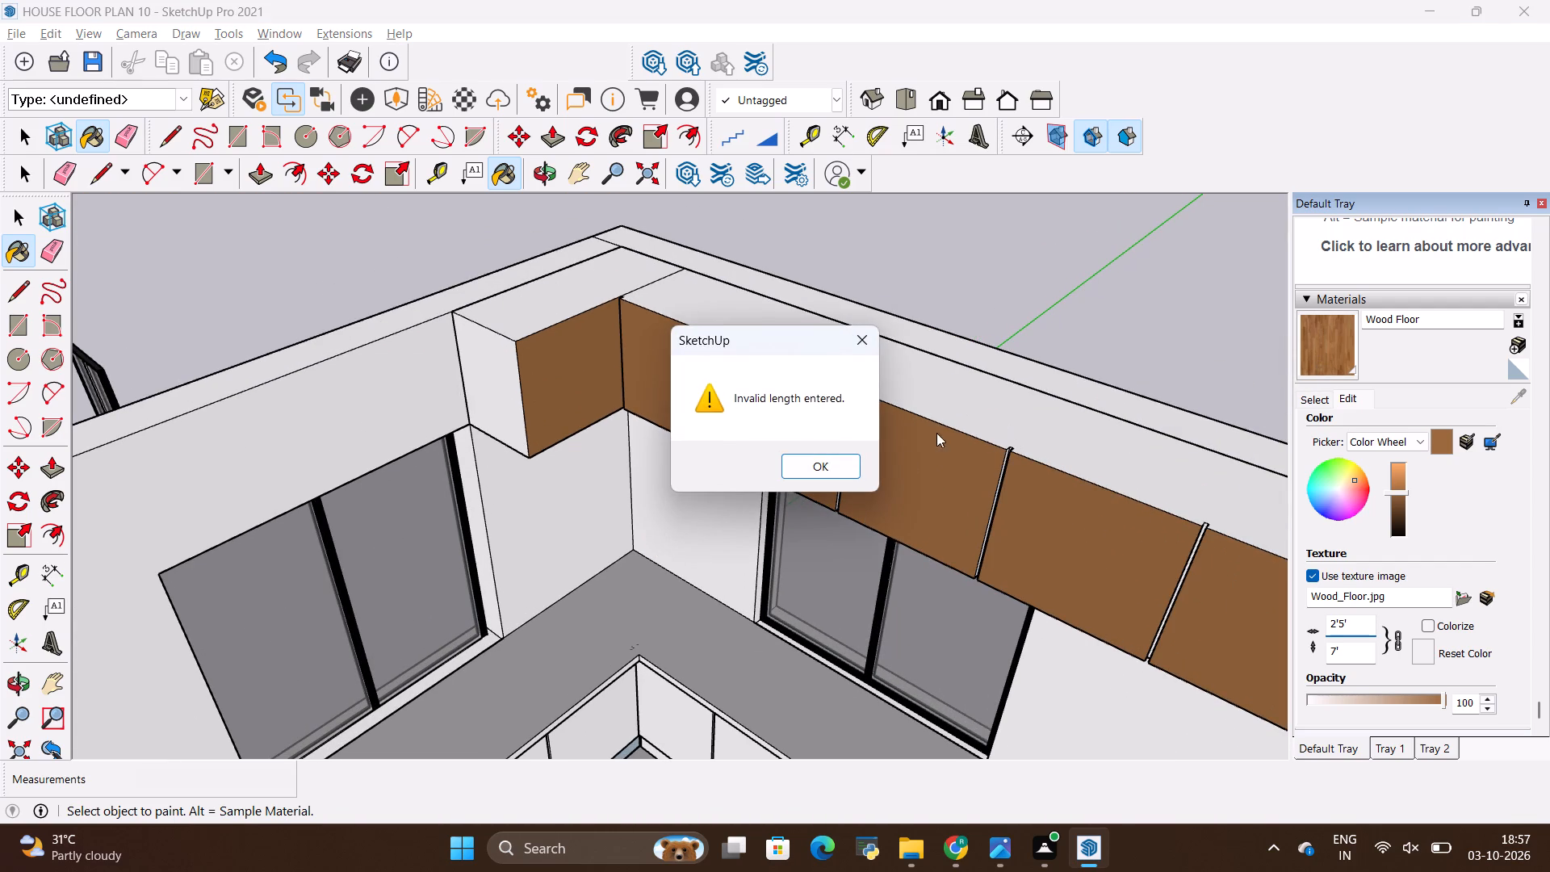
click(805, 455)
Paint the upper wall cabinets' top faces and the corner cabinet's exposed end face with Wood Floor.
click(1317, 367)
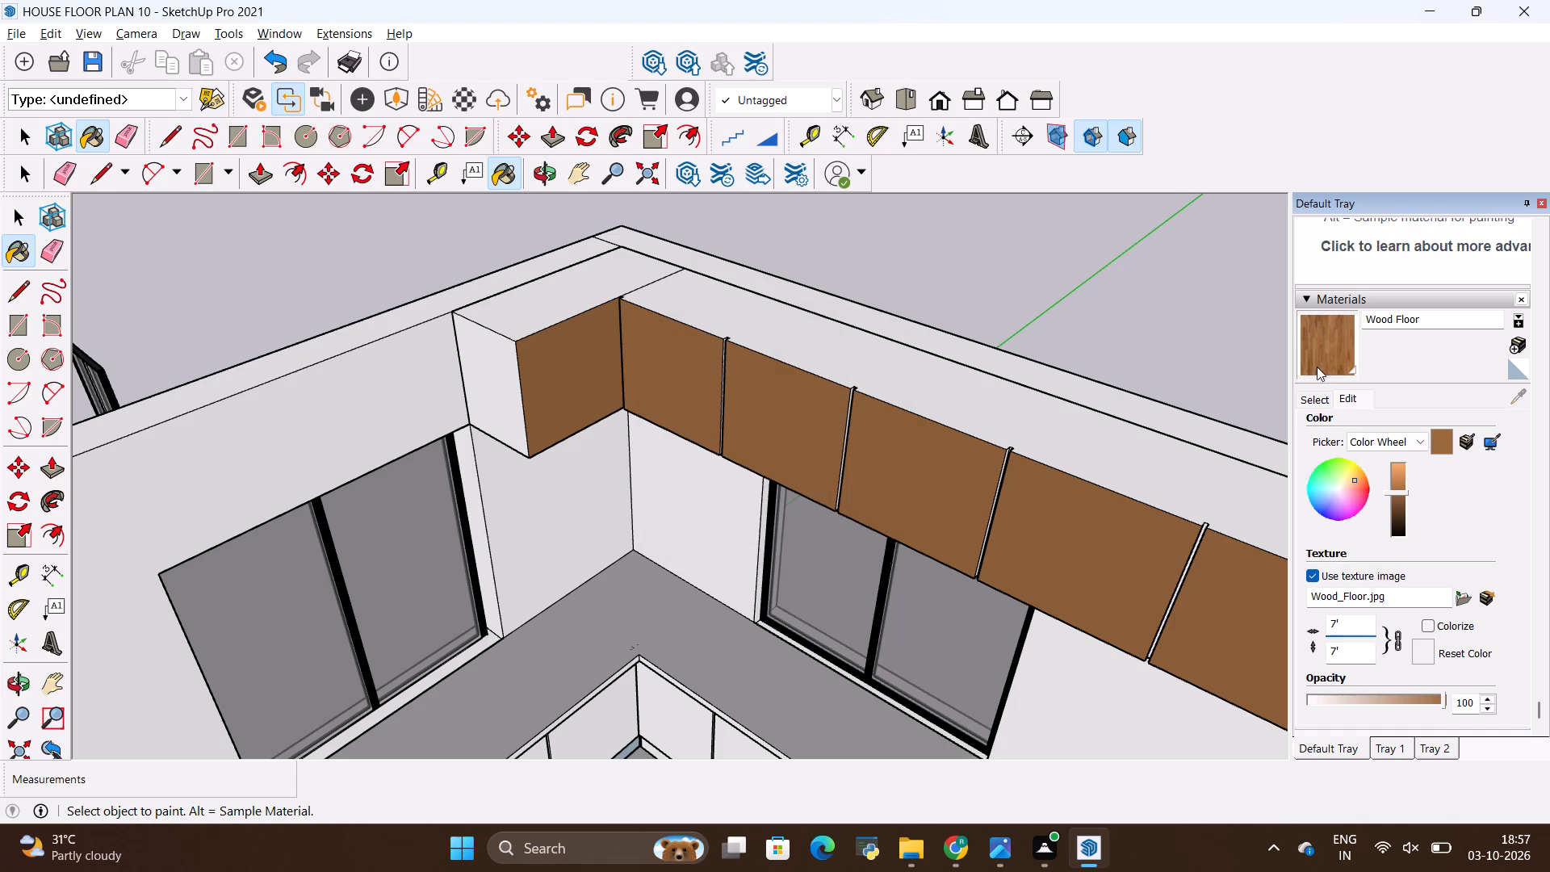
scroll(928, 400, down, 9)
scroll(765, 568, up, 4)
middle_drag(807, 597, 807, 597)
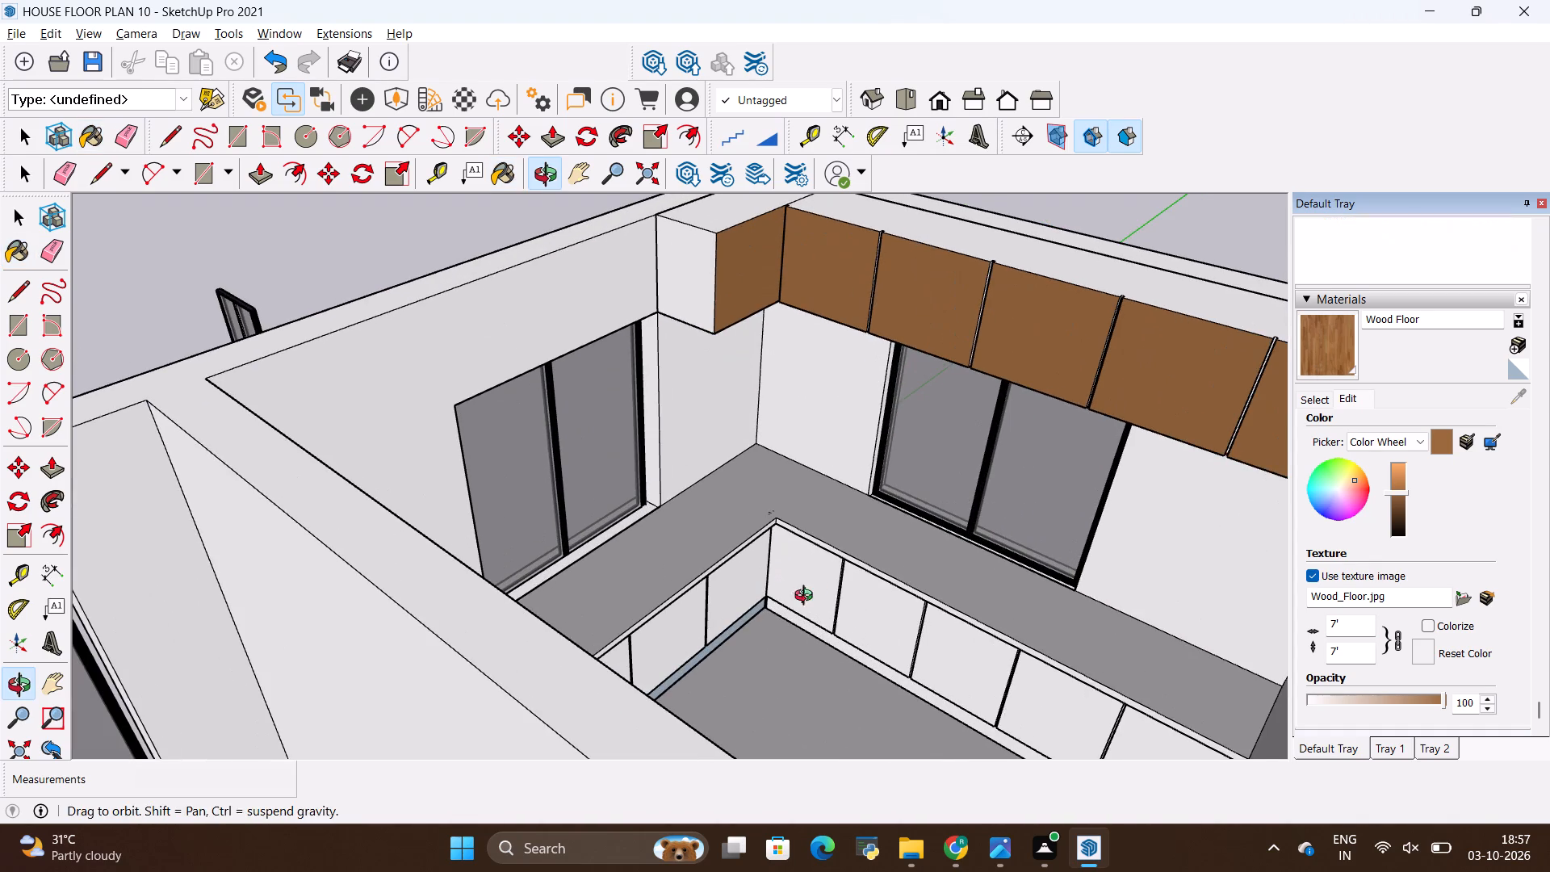
middle_drag(807, 597, 785, 619)
click(679, 284)
scroll(865, 339, down, 4)
scroll(796, 208, up, 3)
click(794, 245)
click(875, 271)
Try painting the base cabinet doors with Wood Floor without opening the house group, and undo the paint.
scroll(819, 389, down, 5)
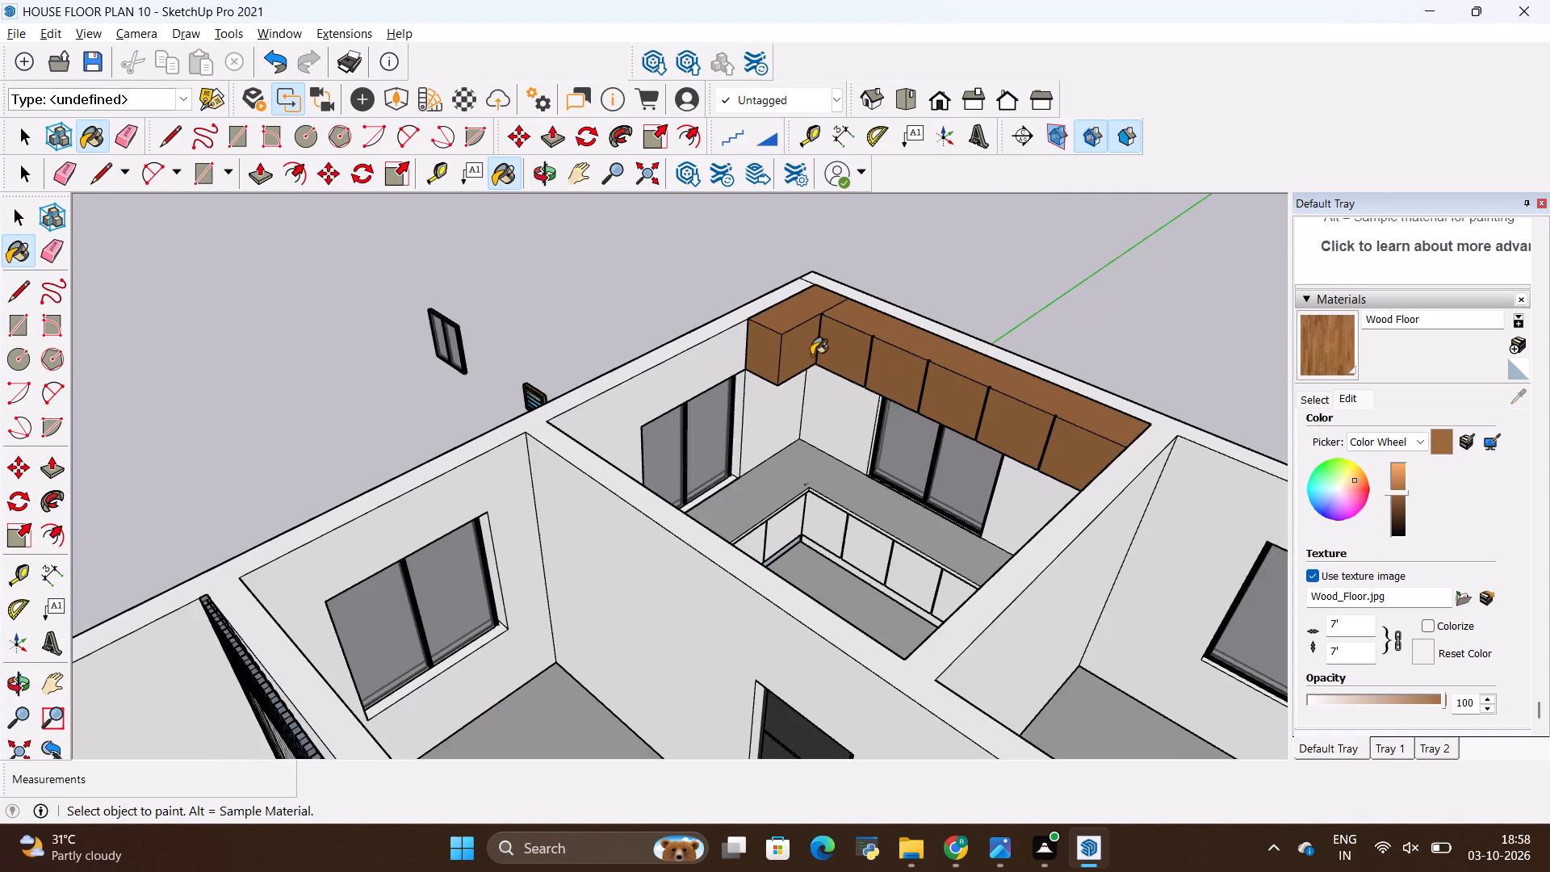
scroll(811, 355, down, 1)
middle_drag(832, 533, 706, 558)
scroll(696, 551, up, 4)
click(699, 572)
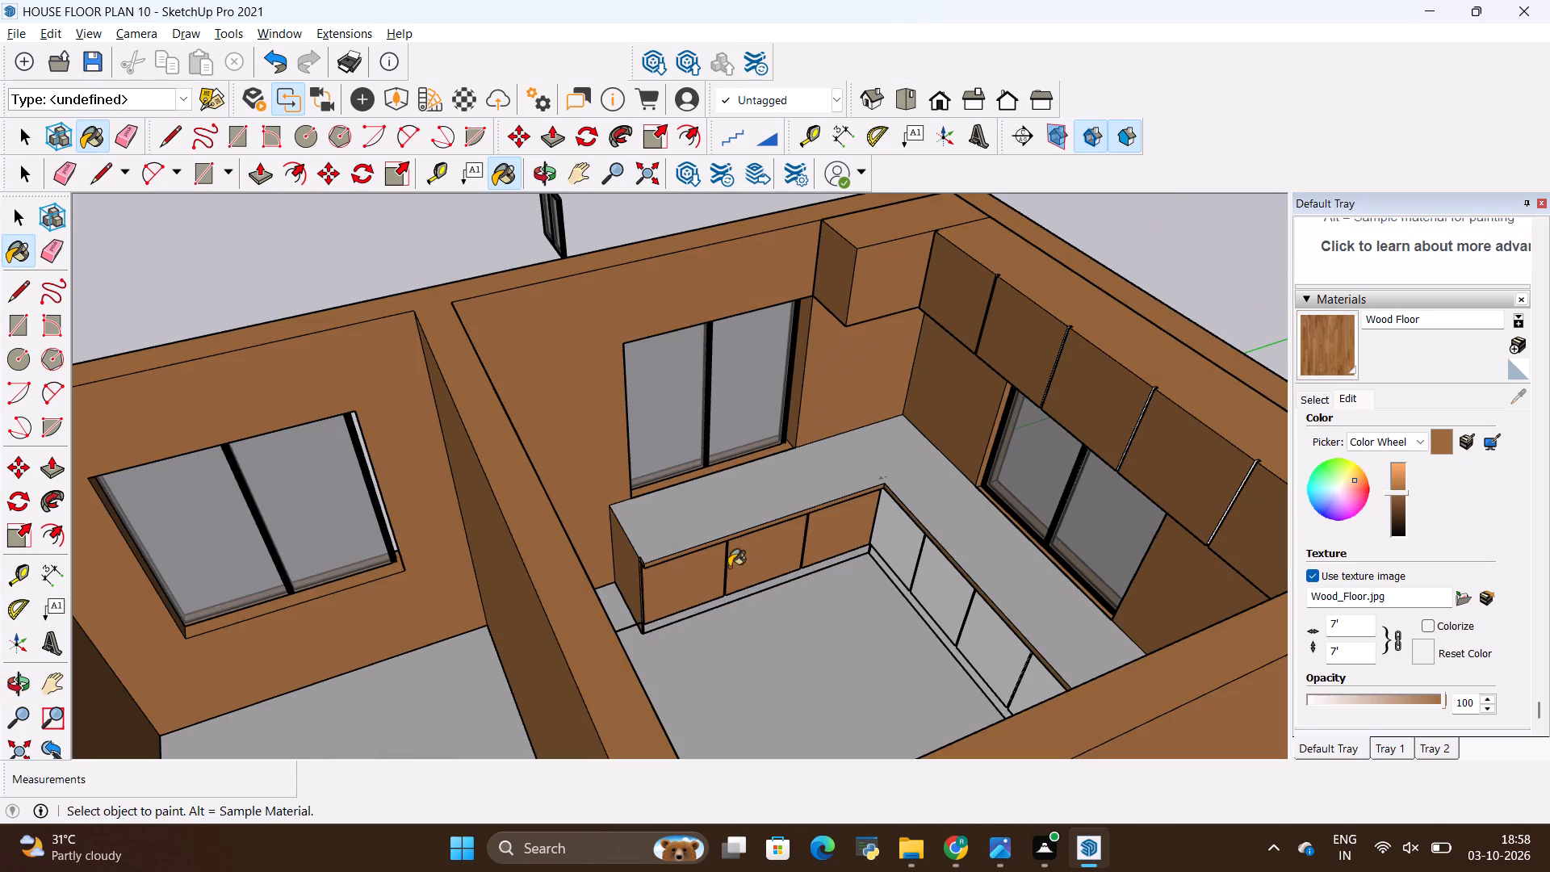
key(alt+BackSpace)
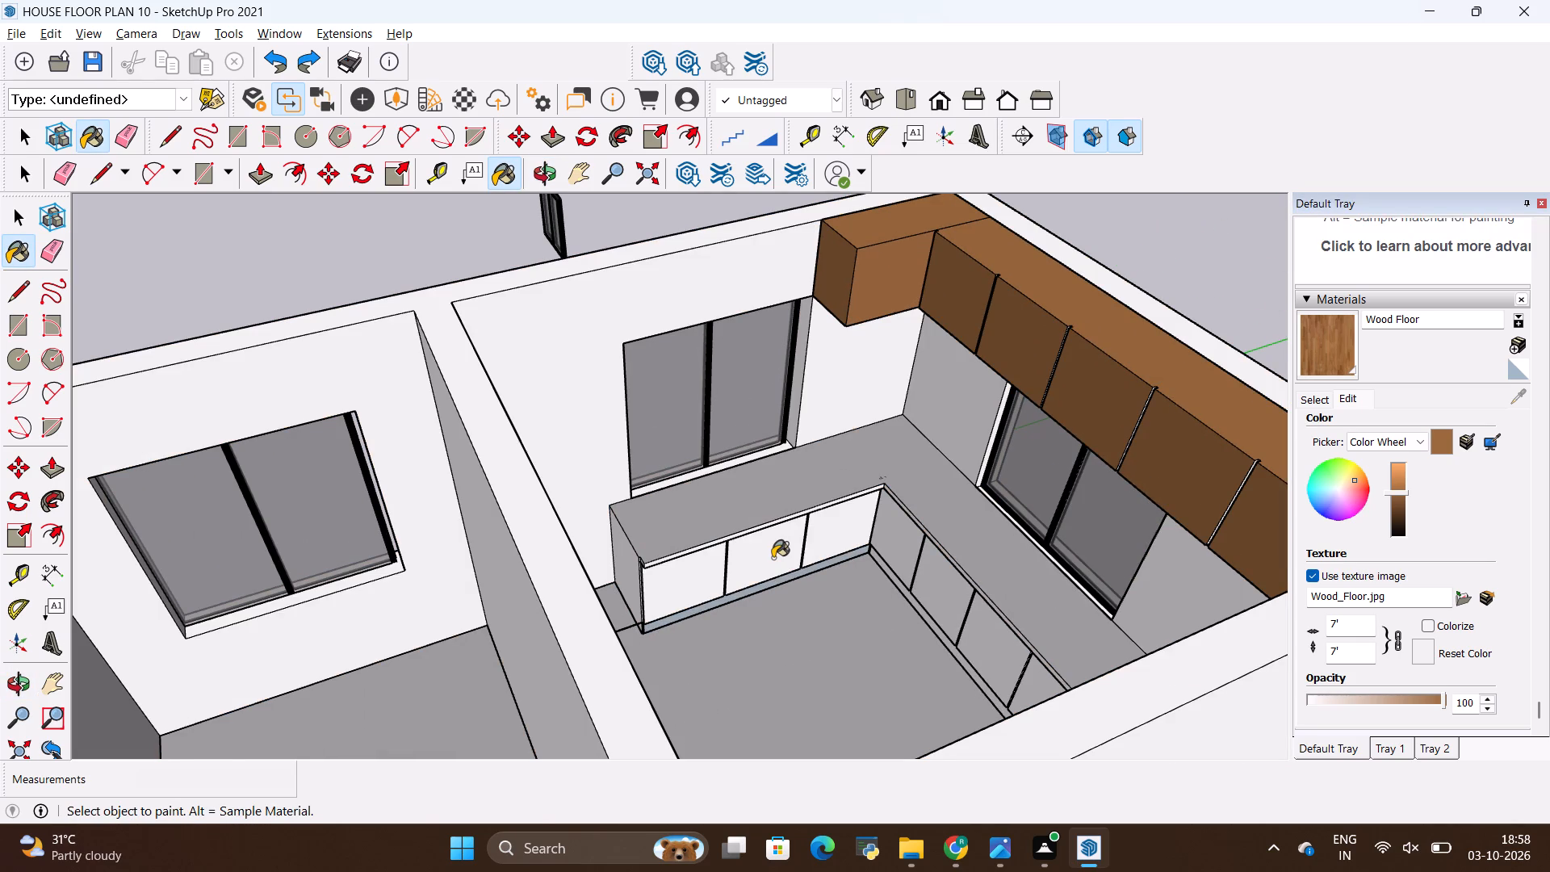
Inside the house group, paint the three base cabinet doors along the countertop's shorter leg with Wood Floor, and close the group.
key(space)
double_click(735, 575)
scroll(729, 592, up, 5)
click(688, 593)
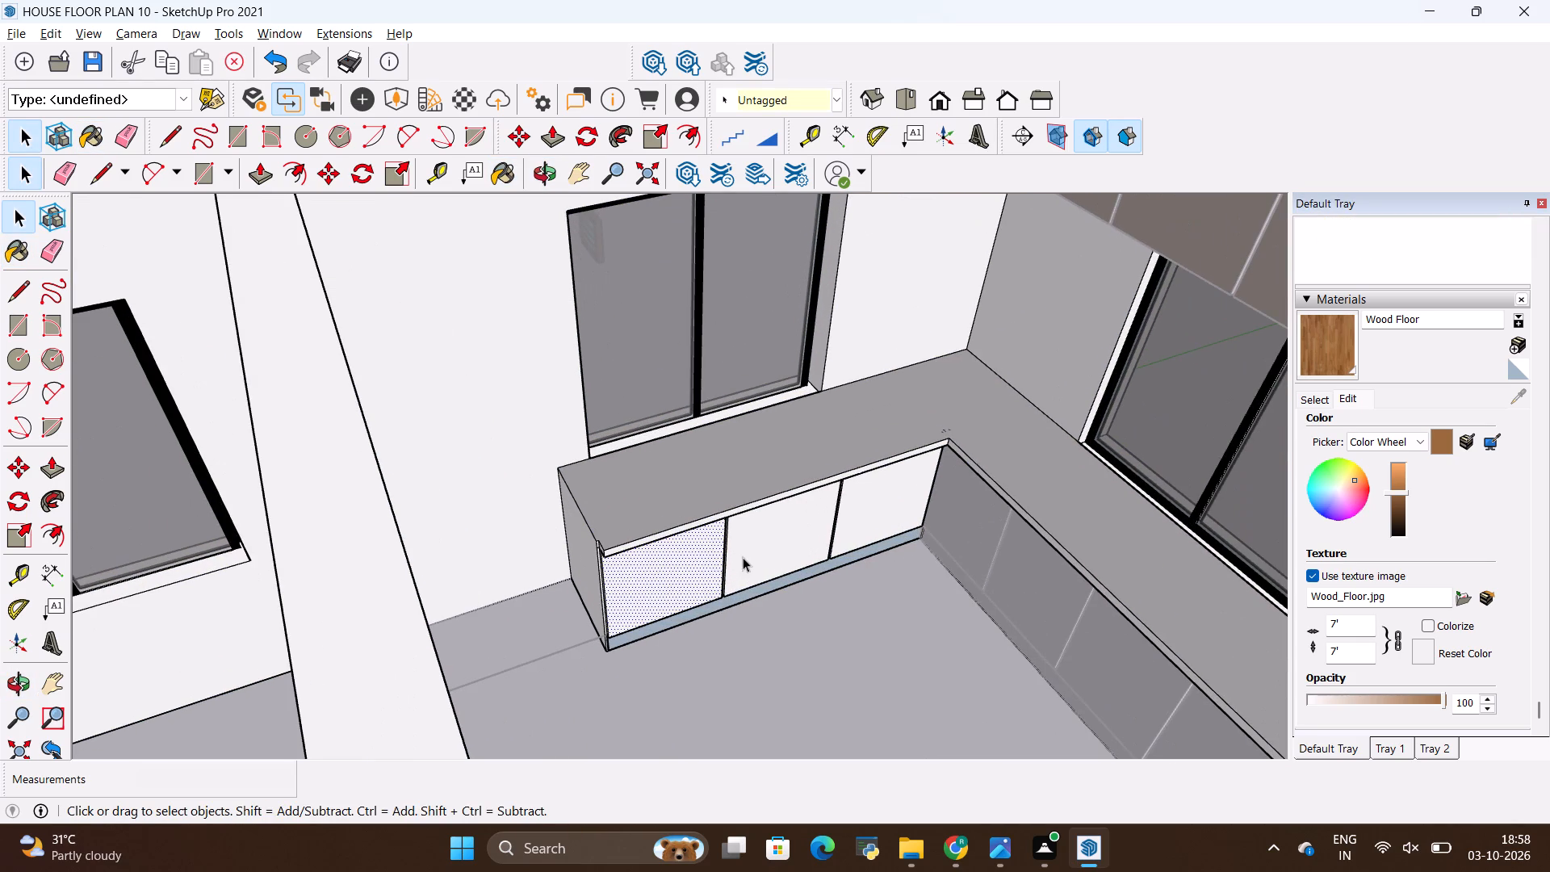
click(743, 557)
click(1334, 347)
scroll(851, 598, up, 4)
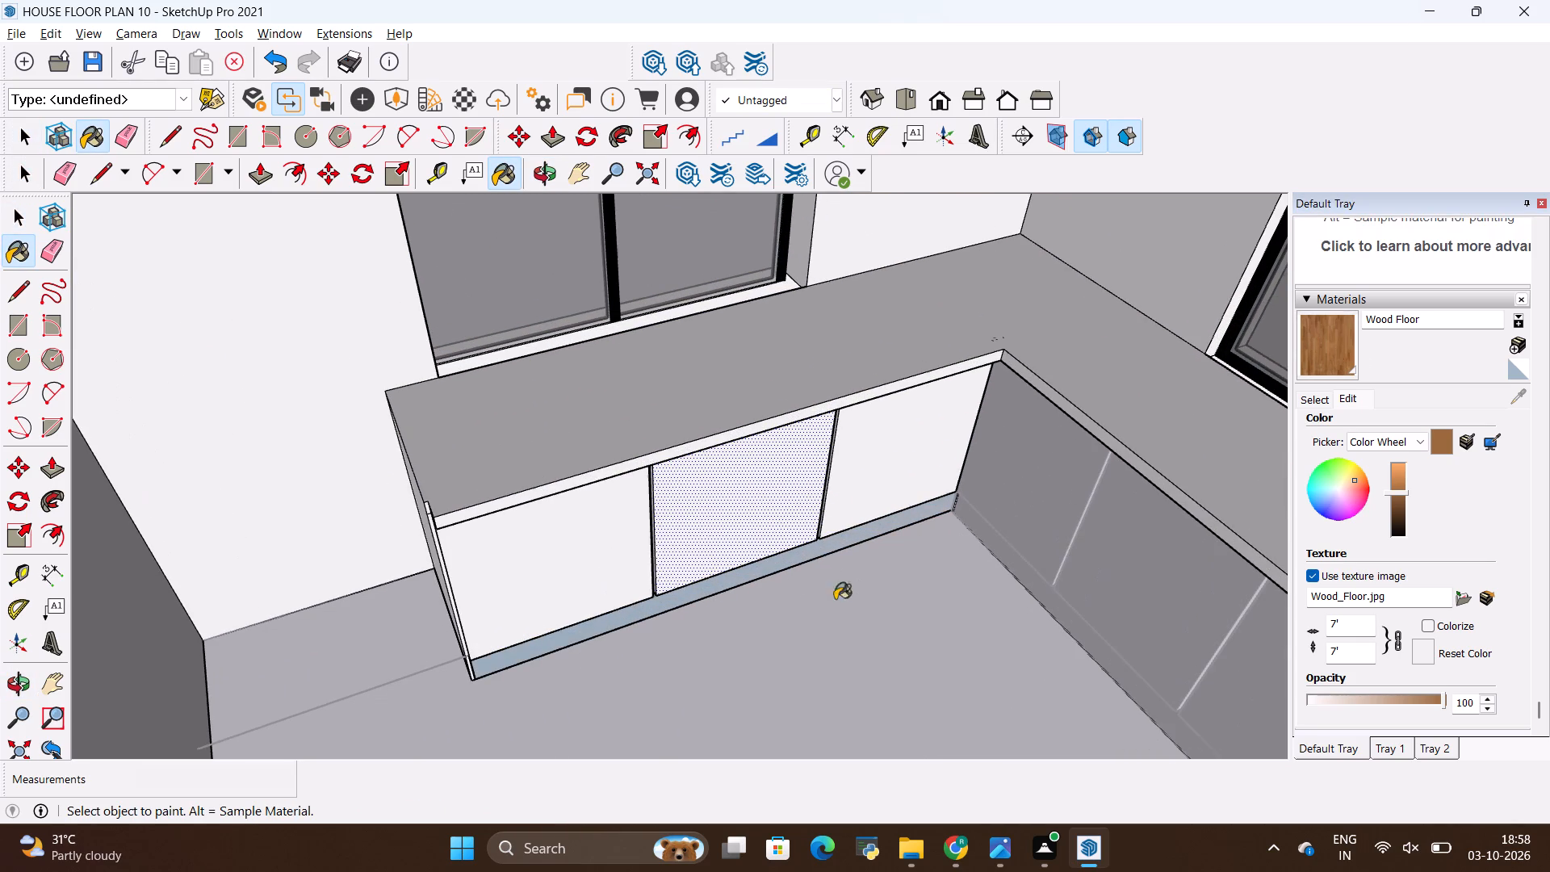
click(614, 575)
click(678, 544)
click(861, 463)
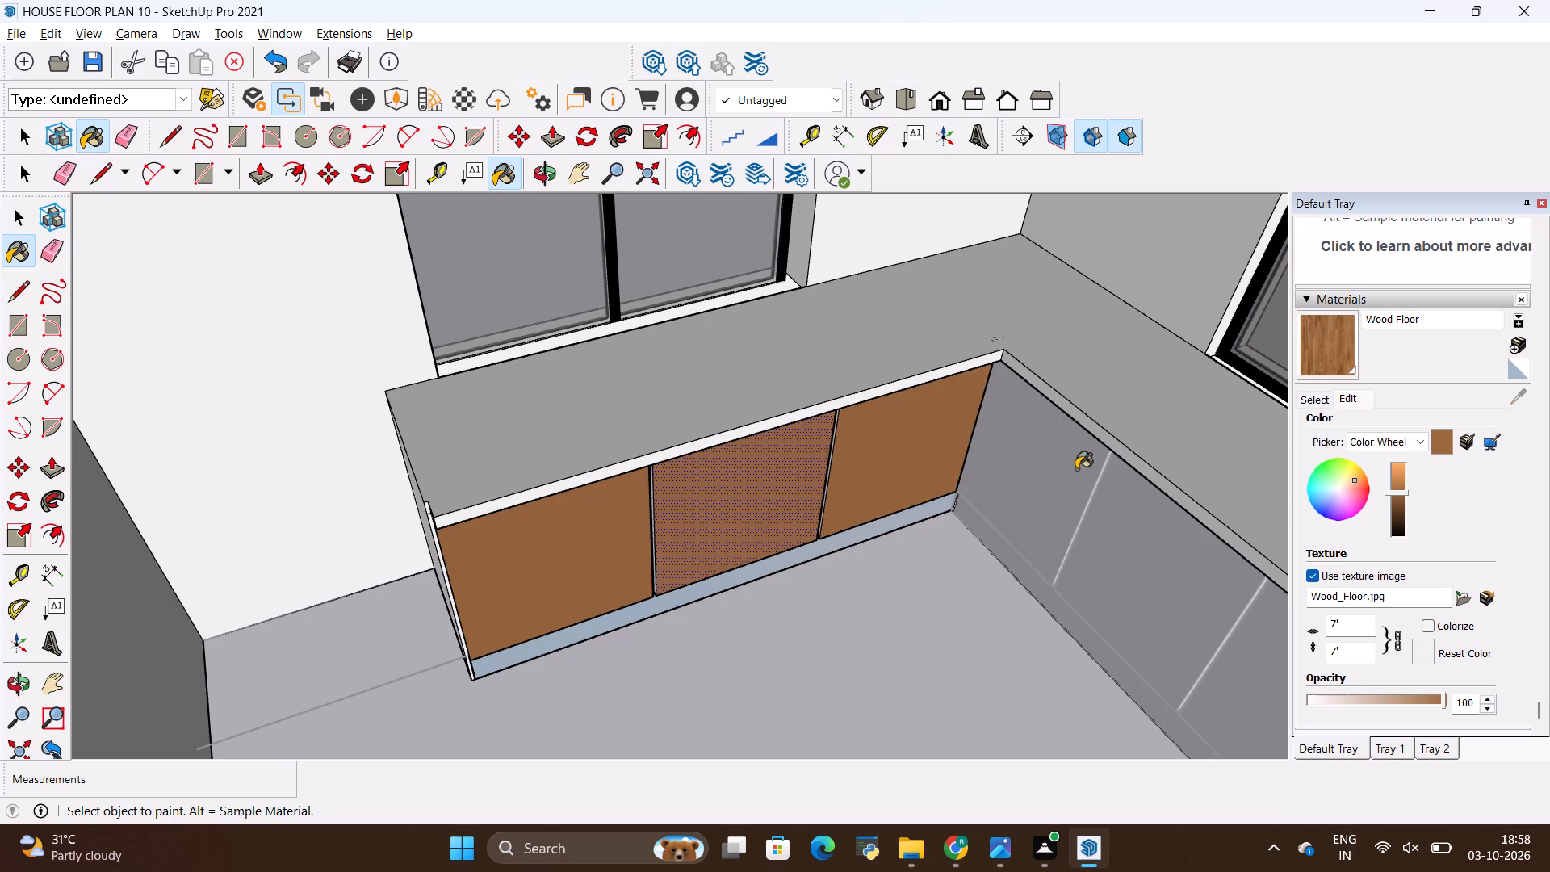
scroll(849, 543, down, 5)
key(space)
click(852, 603)
scroll(852, 607, down, 6)
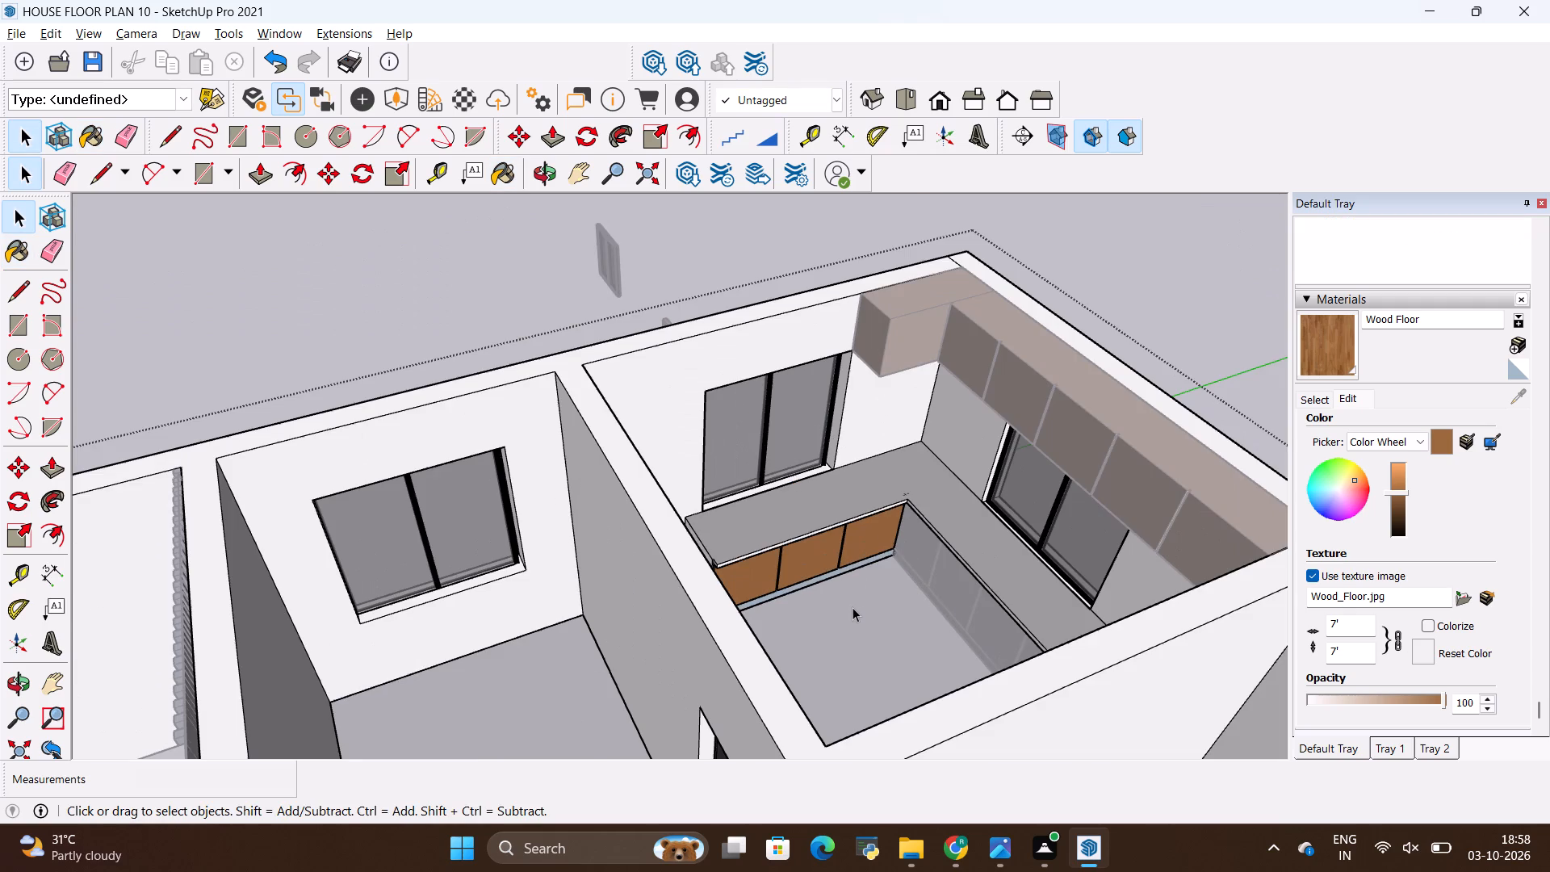
key(space)
click(1194, 307)
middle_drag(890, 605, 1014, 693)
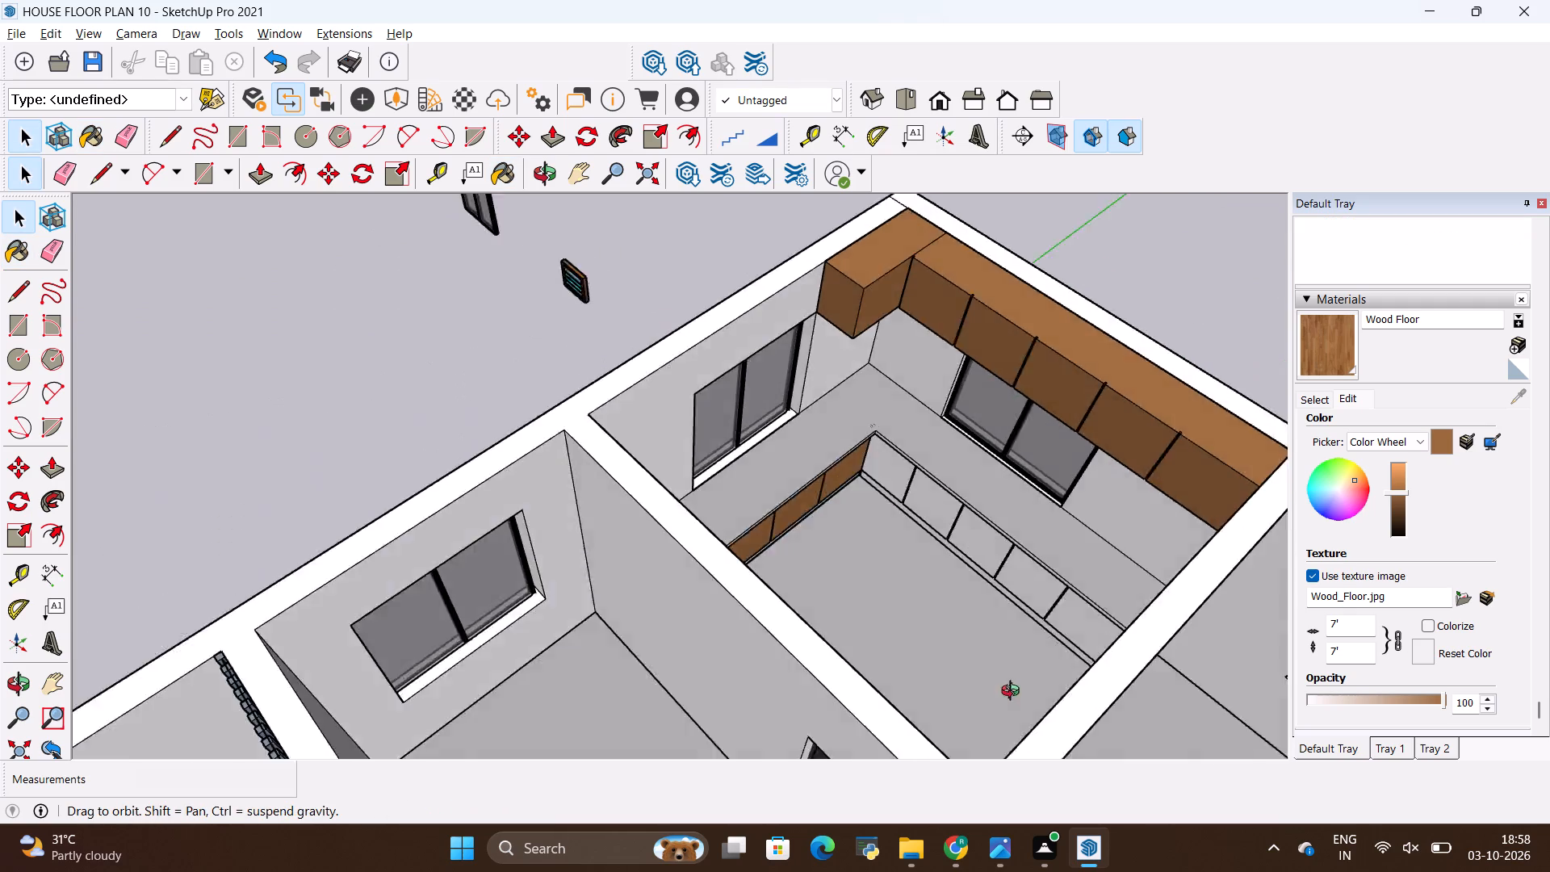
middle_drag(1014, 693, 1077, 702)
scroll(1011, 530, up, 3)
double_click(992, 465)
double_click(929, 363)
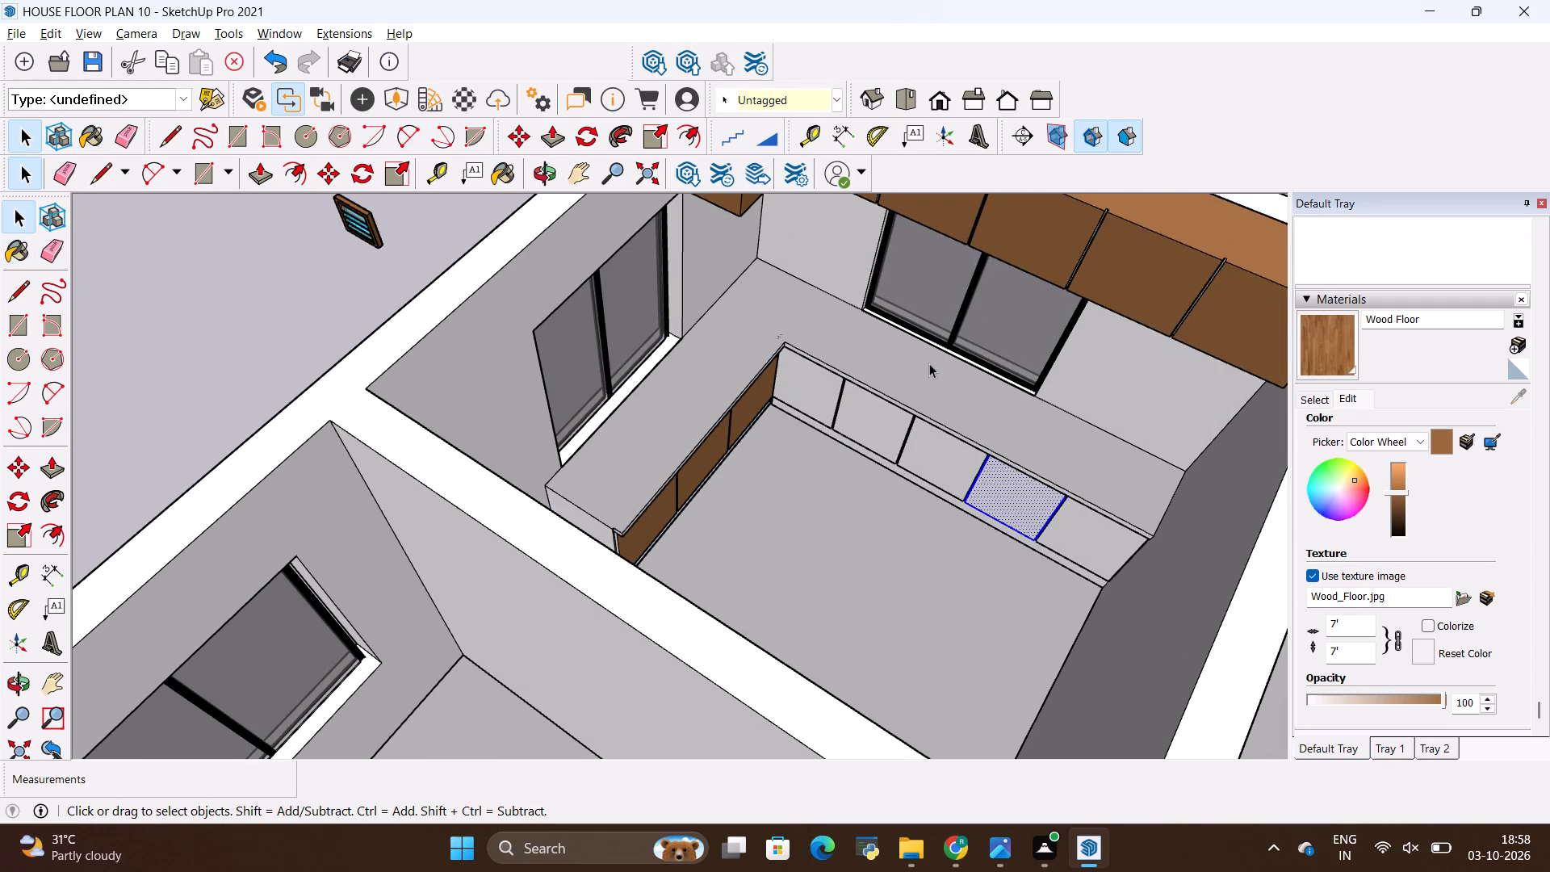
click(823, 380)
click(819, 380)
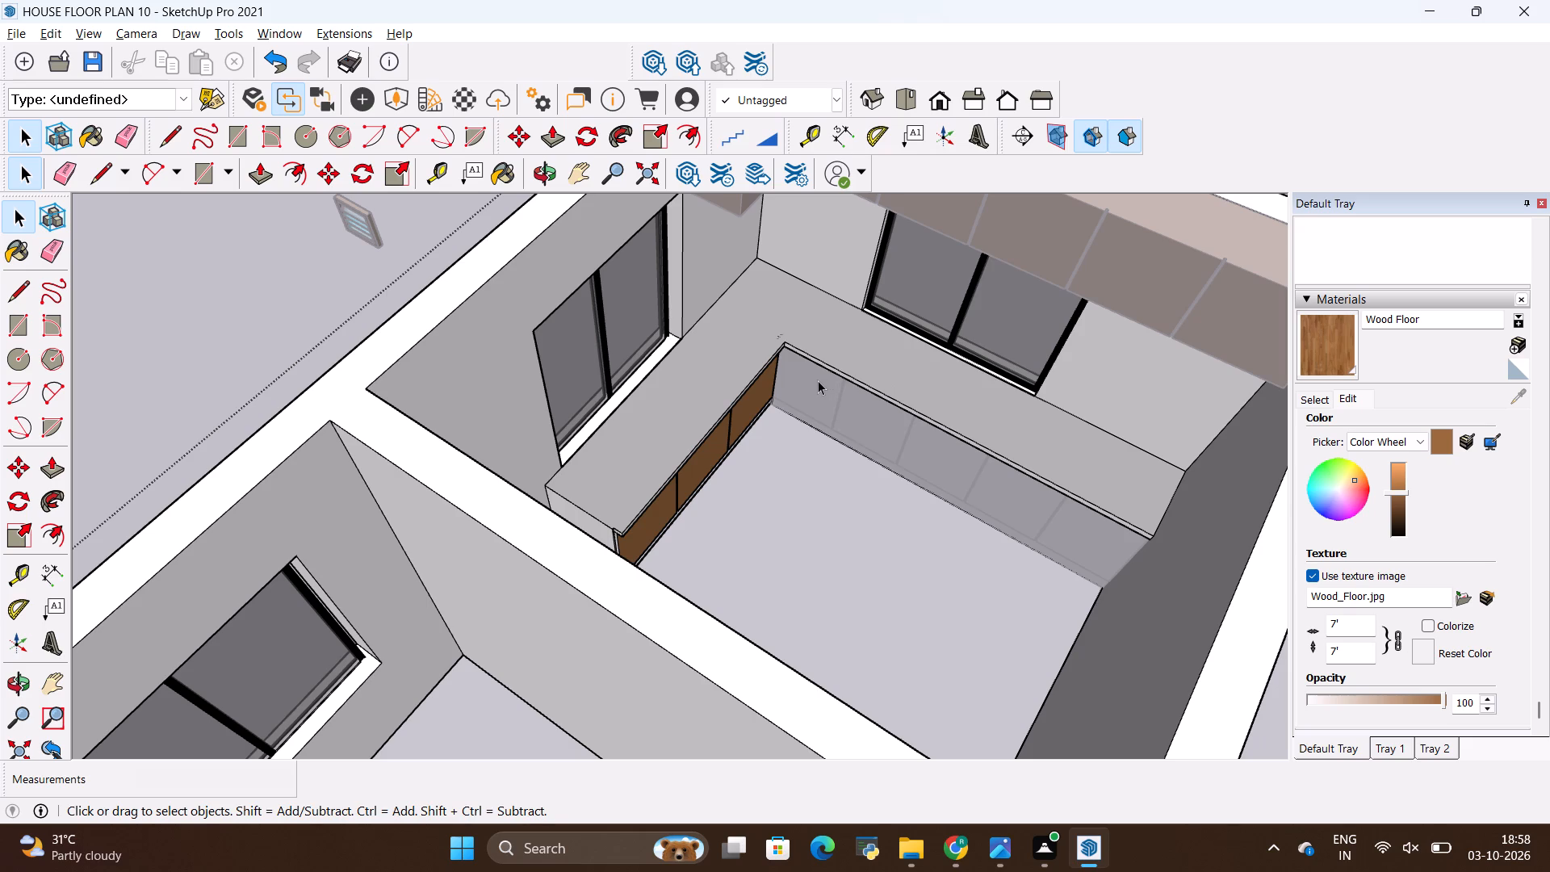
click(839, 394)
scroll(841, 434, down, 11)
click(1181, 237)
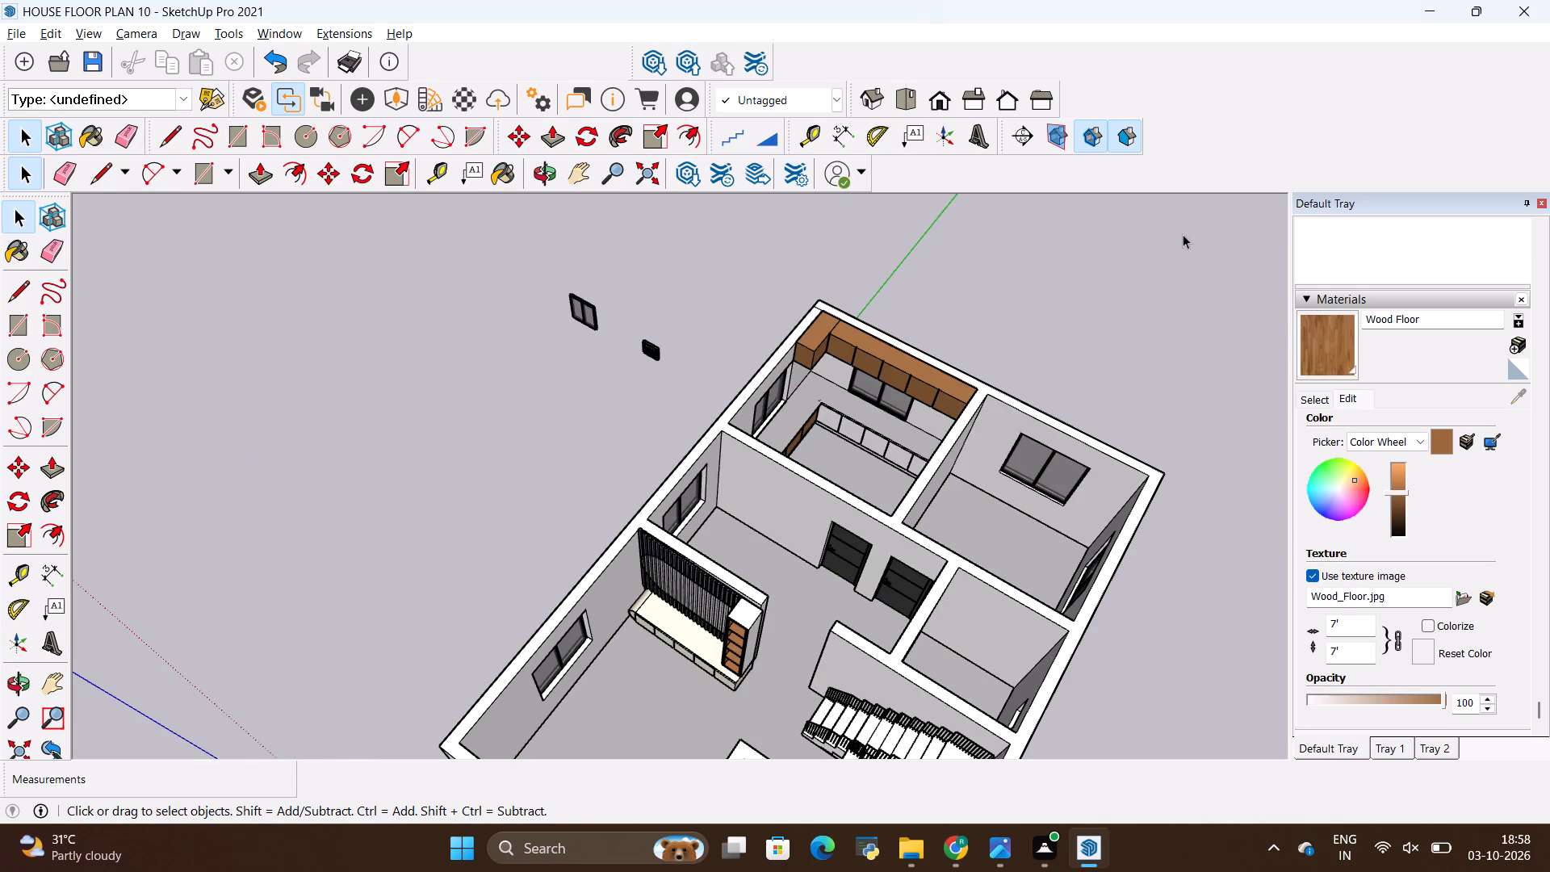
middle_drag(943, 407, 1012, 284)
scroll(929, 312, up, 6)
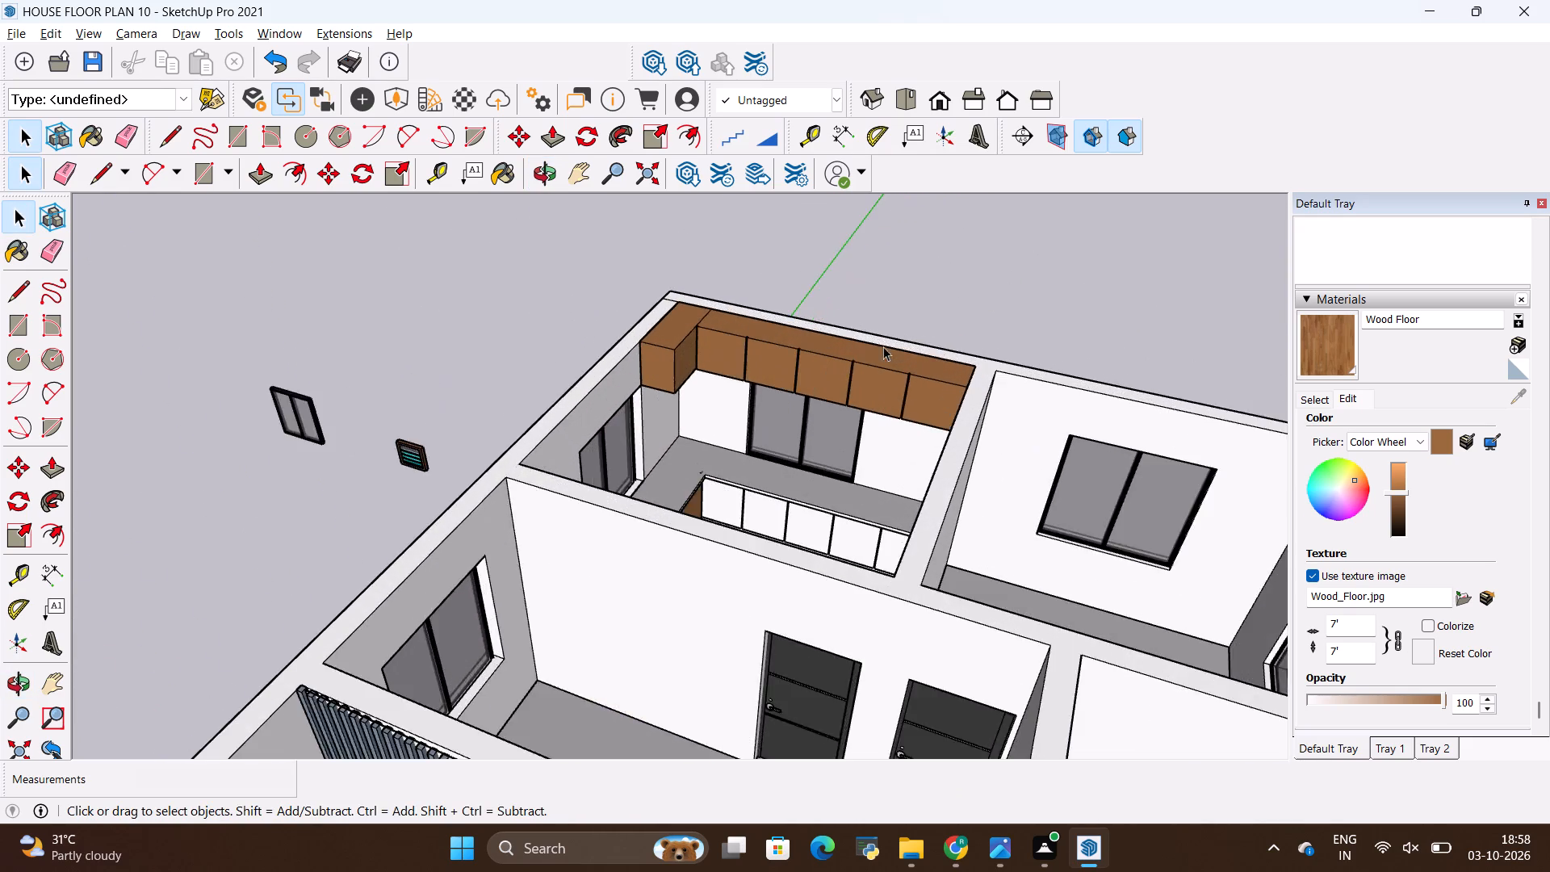
Paint the five base cabinet doors along the countertop's longer leg, below the window, with Wood Floor.
scroll(883, 346, up, 12)
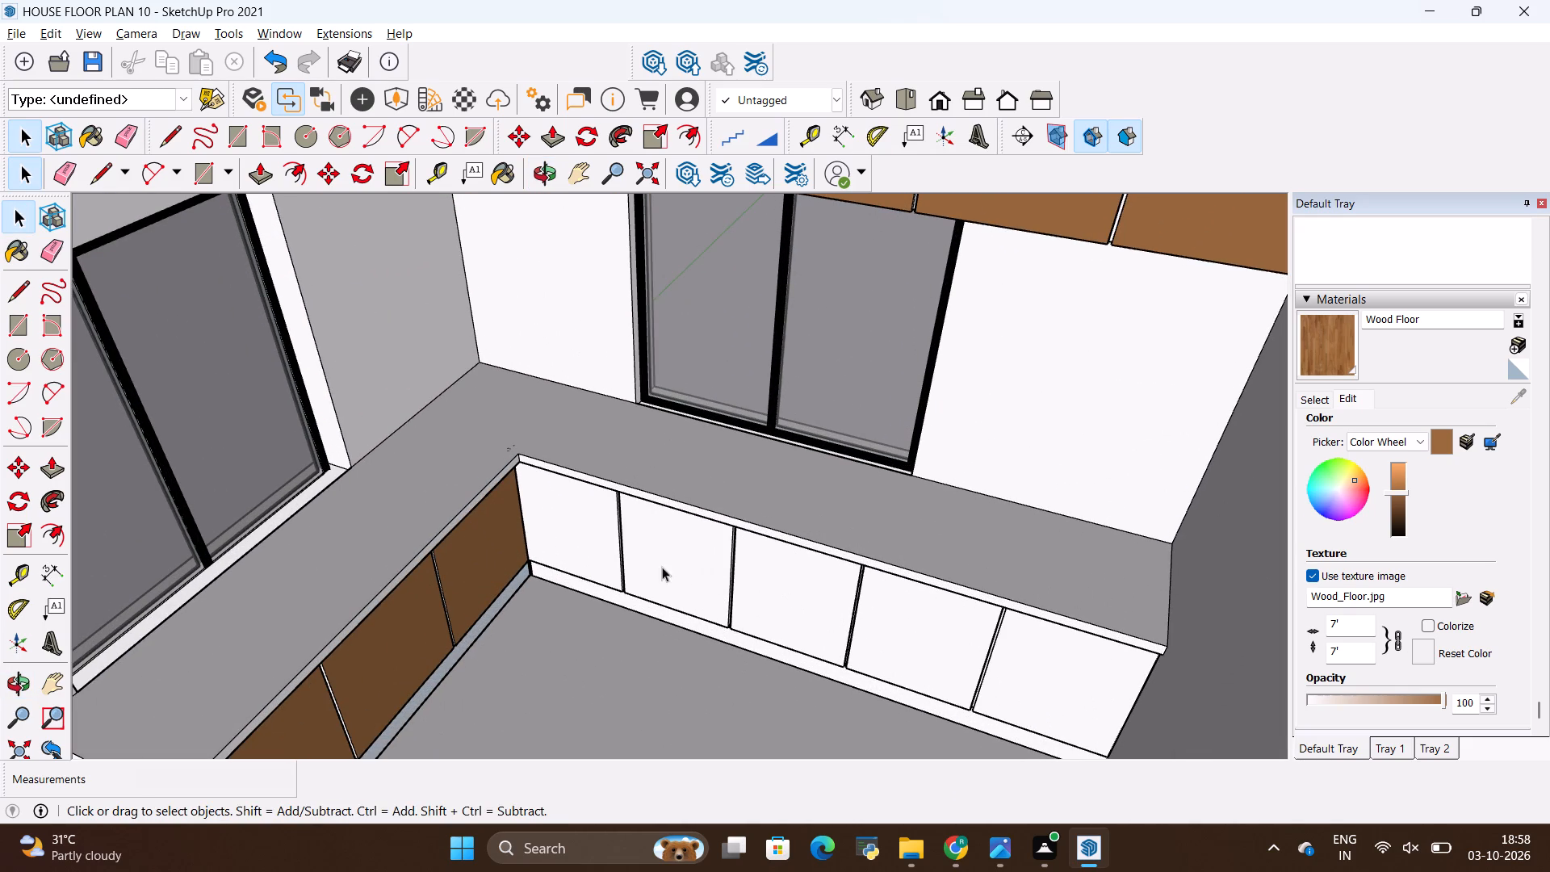
click(1326, 350)
click(580, 553)
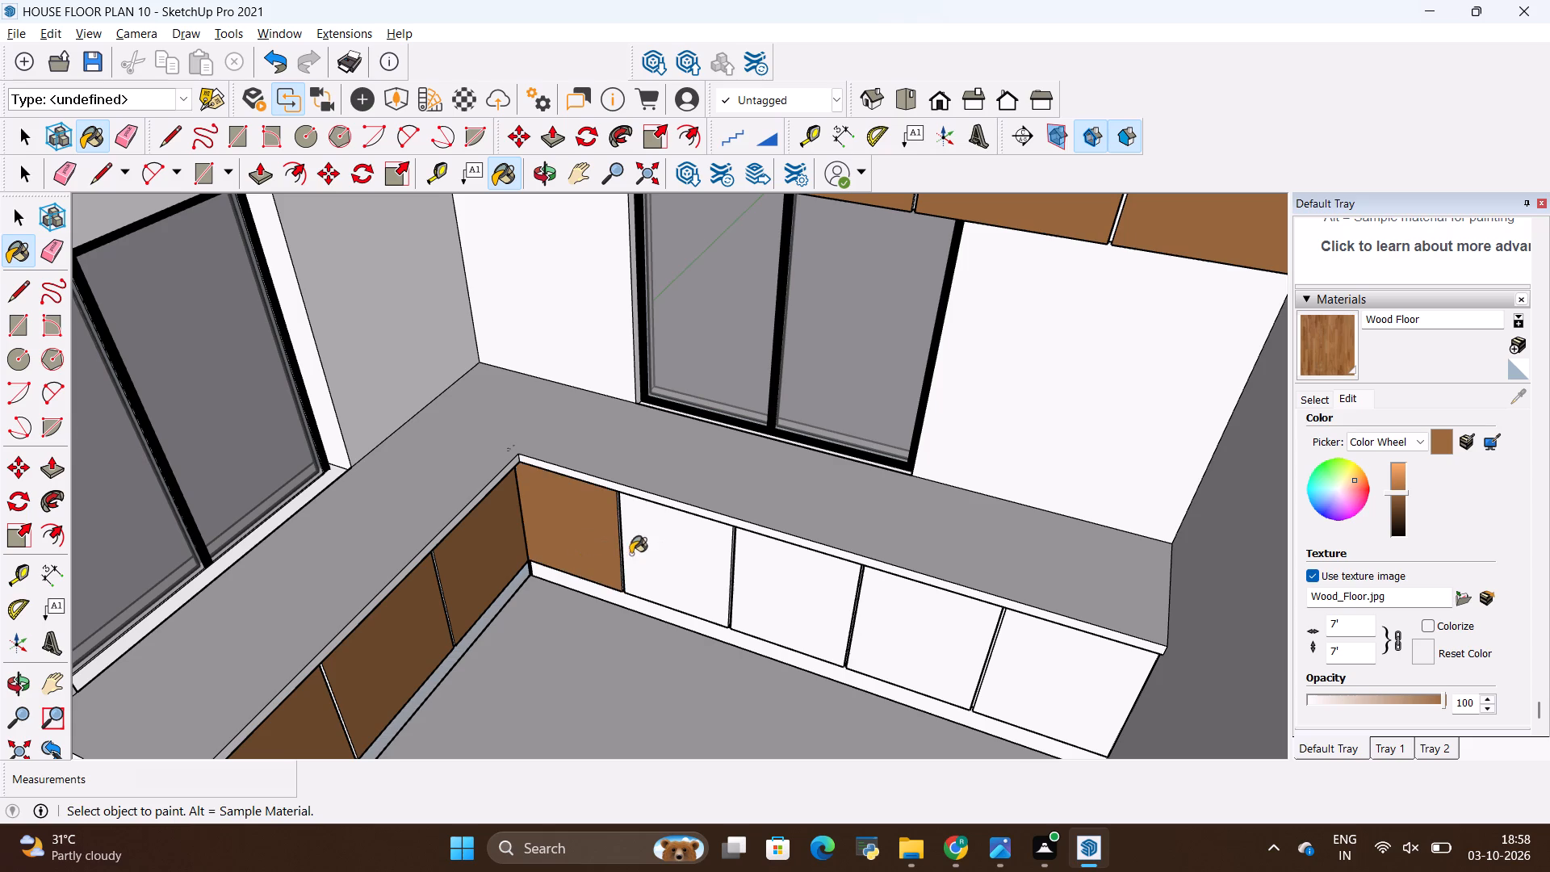
click(648, 560)
click(756, 589)
click(861, 632)
click(1001, 666)
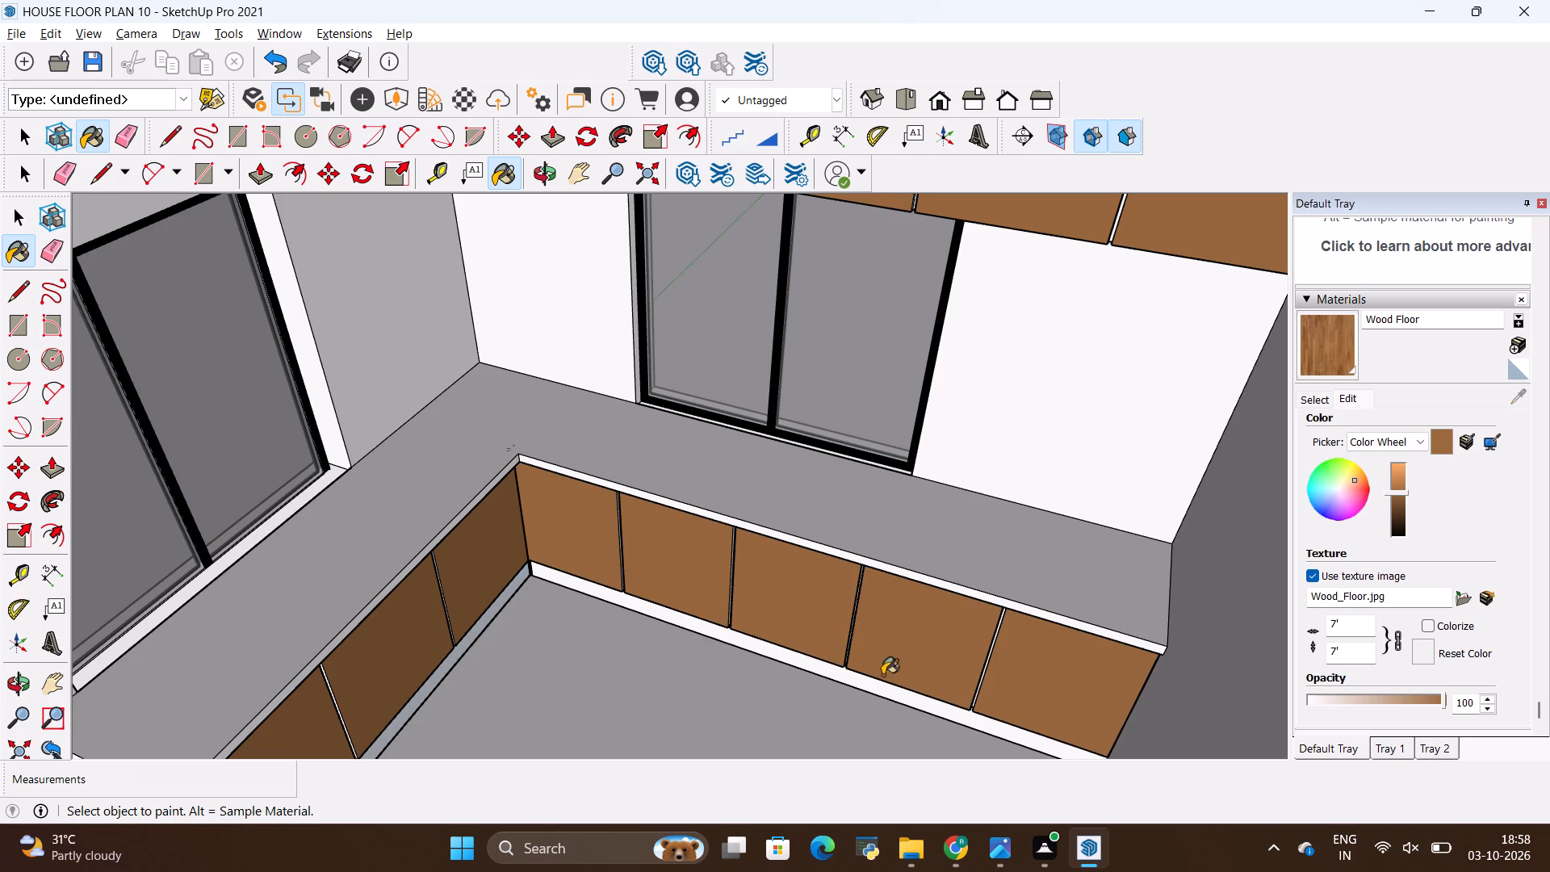
scroll(835, 711, up, 2)
scroll(786, 648, down, 3)
scroll(987, 532, down, 4)
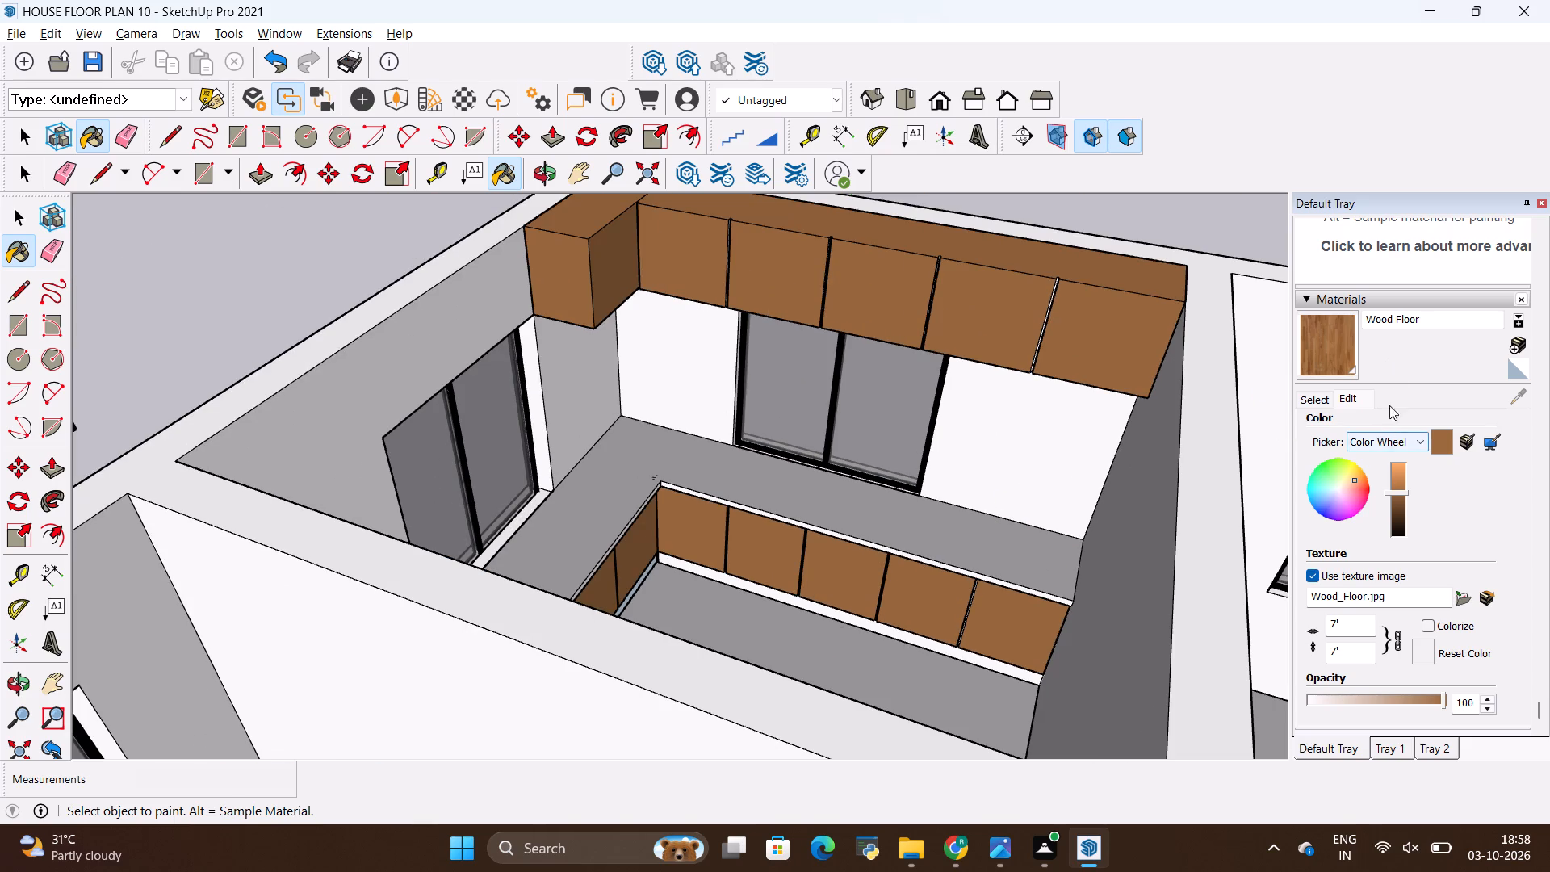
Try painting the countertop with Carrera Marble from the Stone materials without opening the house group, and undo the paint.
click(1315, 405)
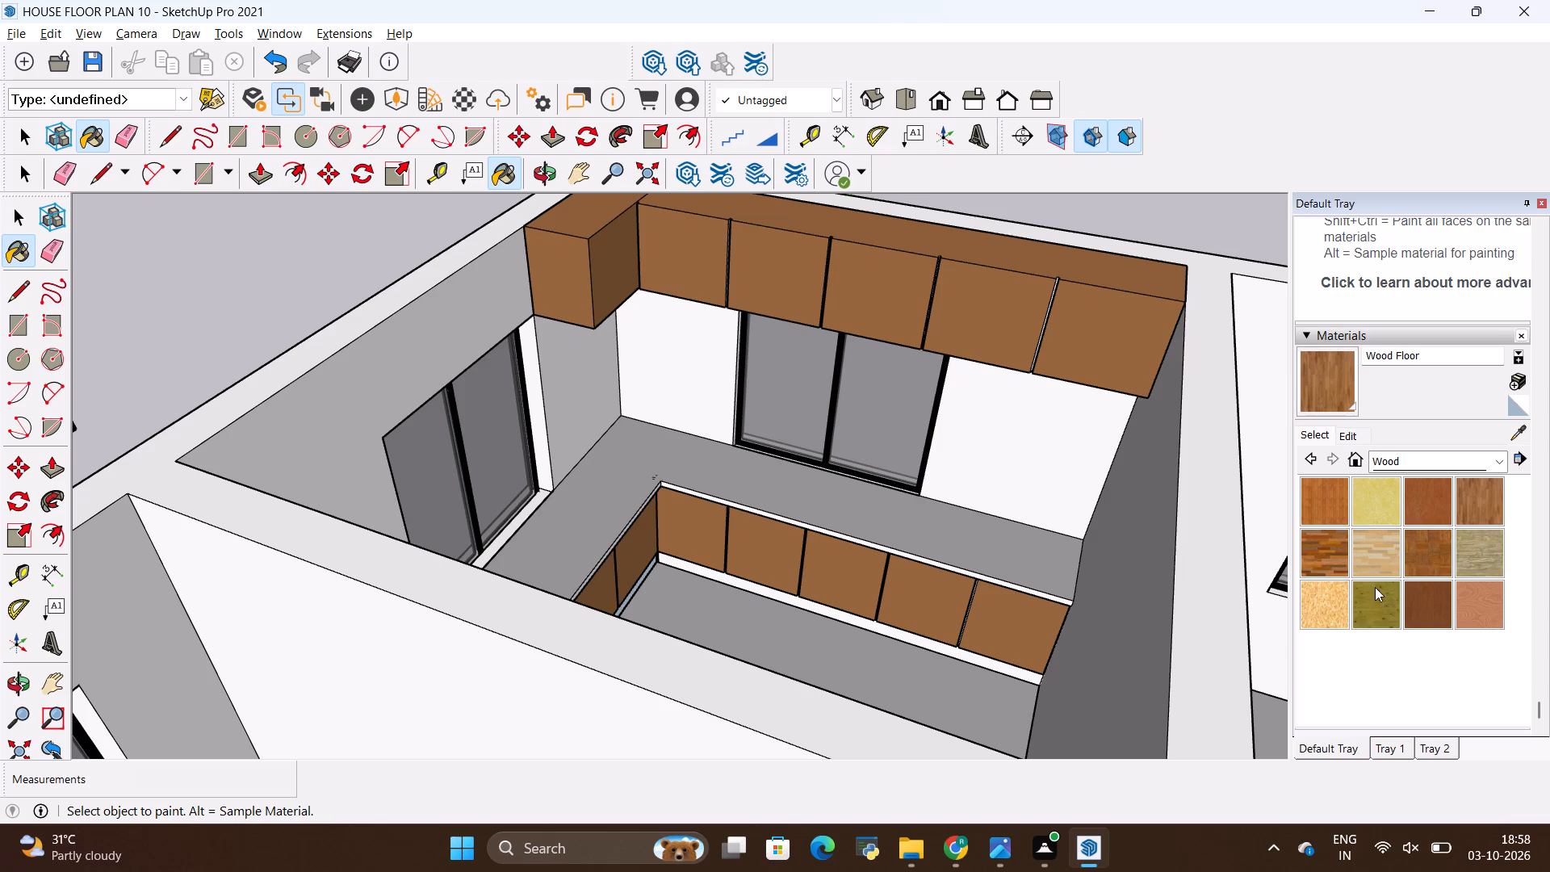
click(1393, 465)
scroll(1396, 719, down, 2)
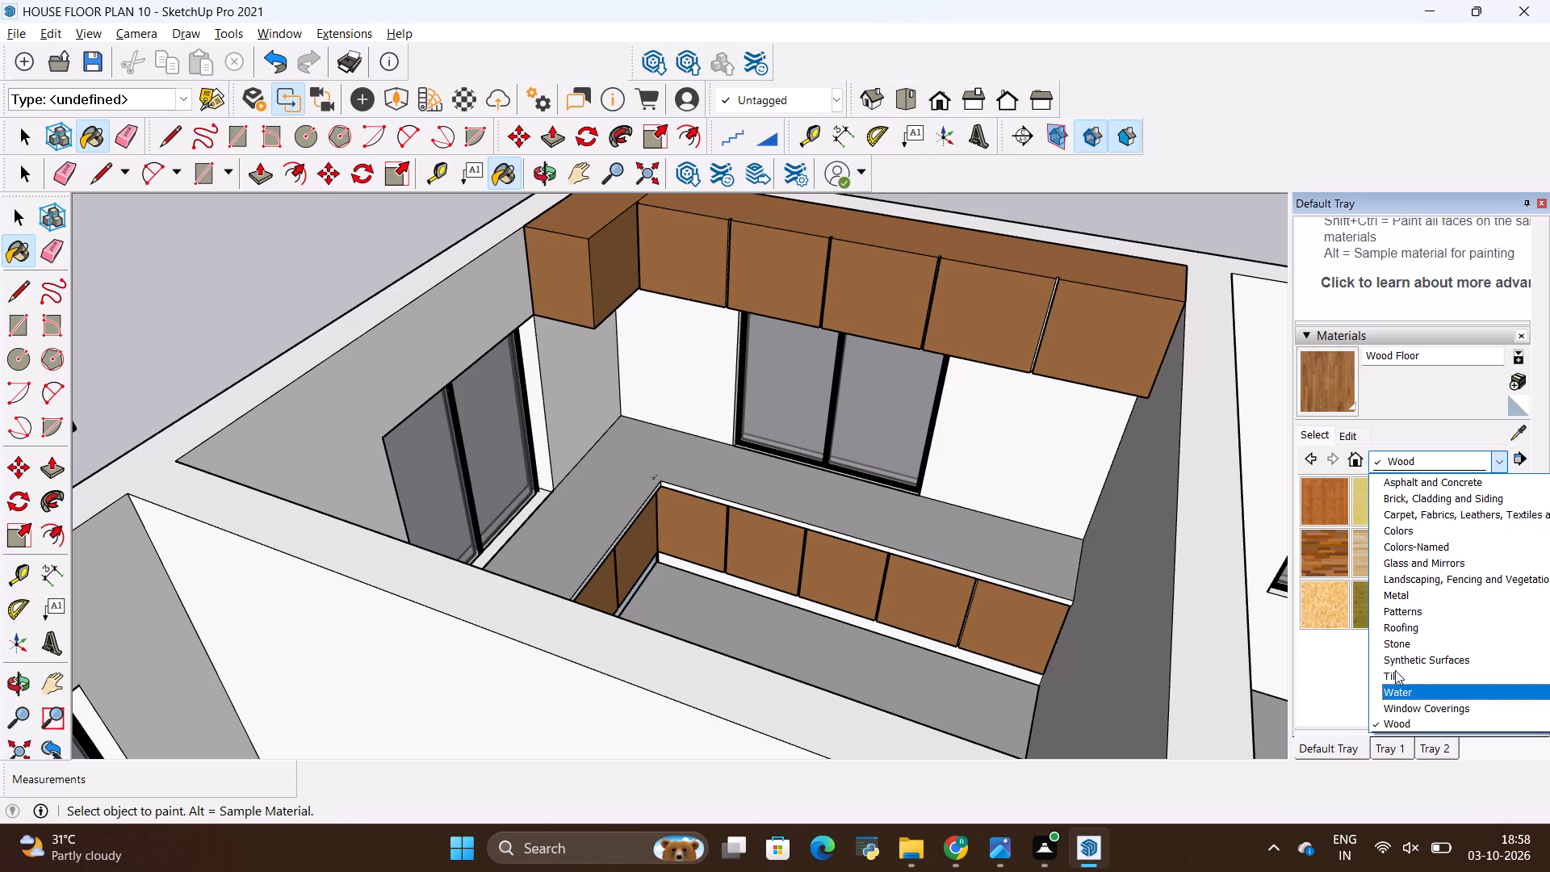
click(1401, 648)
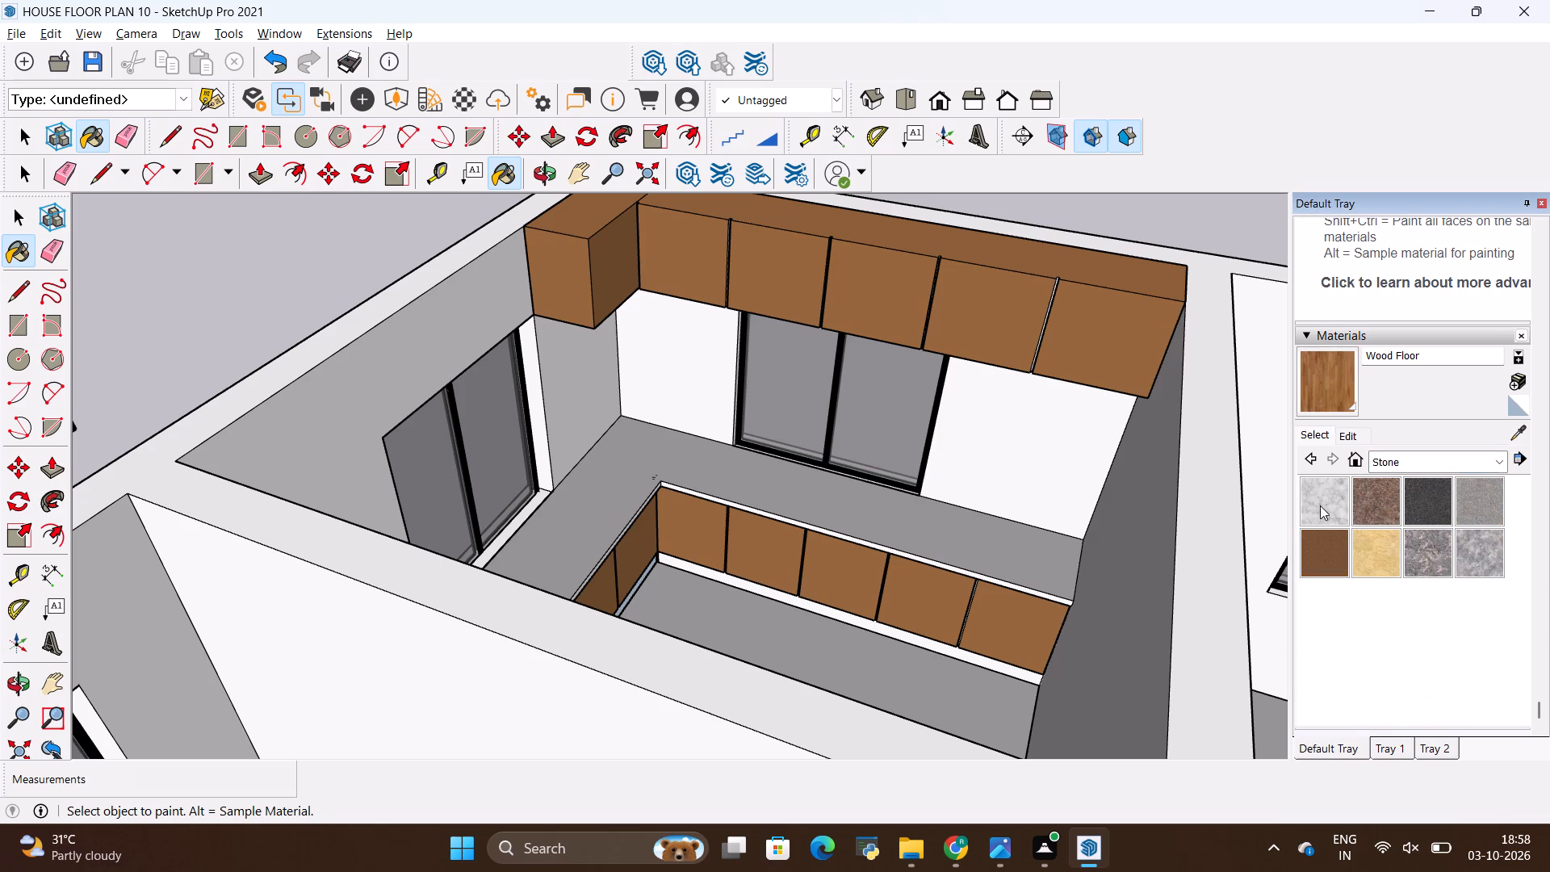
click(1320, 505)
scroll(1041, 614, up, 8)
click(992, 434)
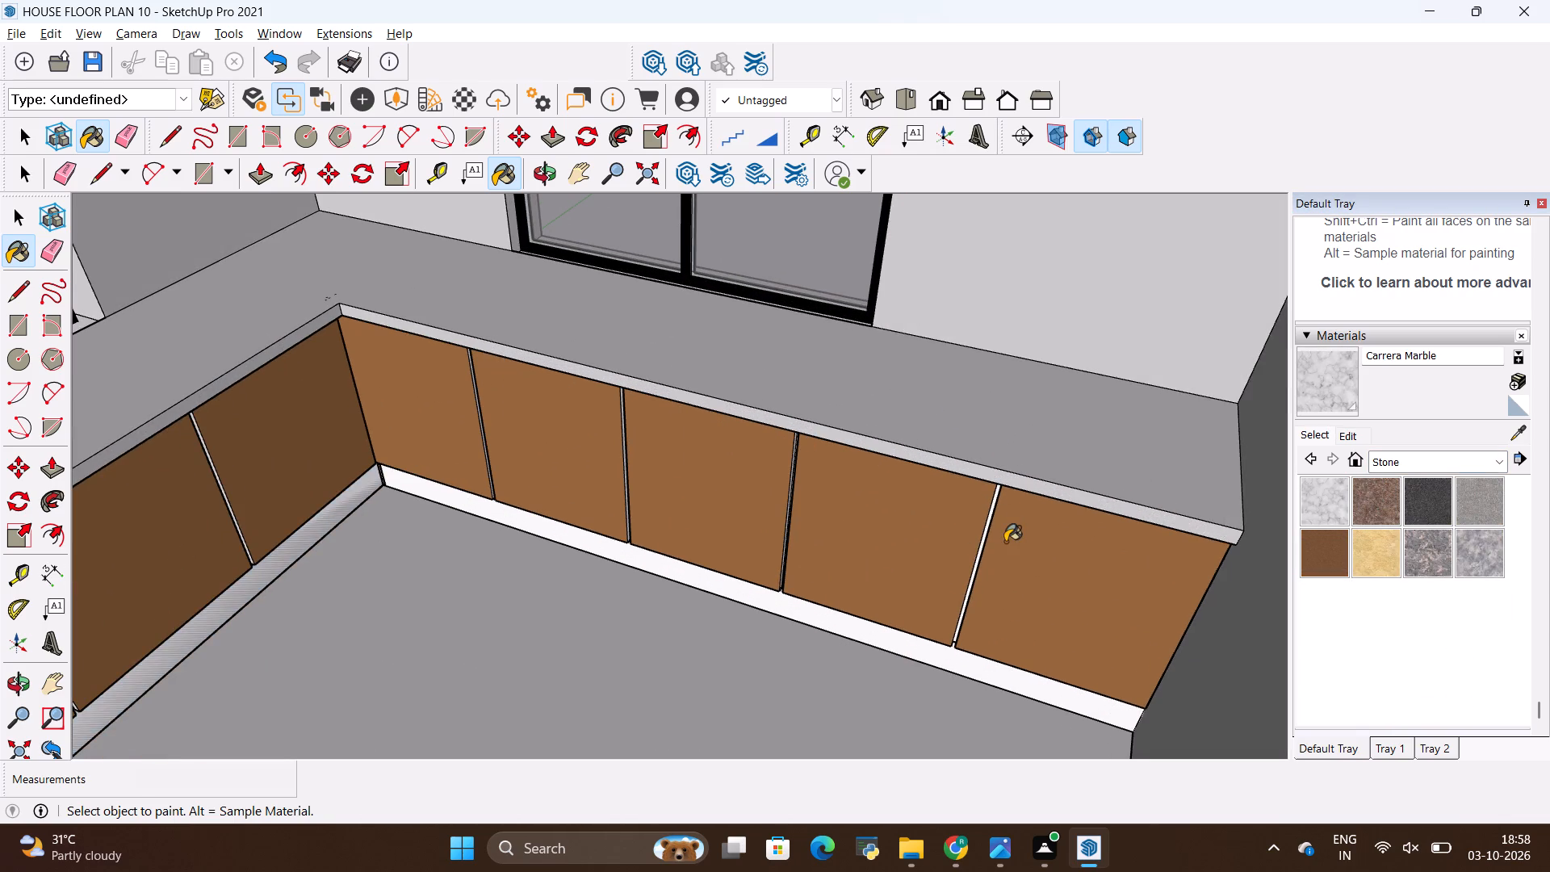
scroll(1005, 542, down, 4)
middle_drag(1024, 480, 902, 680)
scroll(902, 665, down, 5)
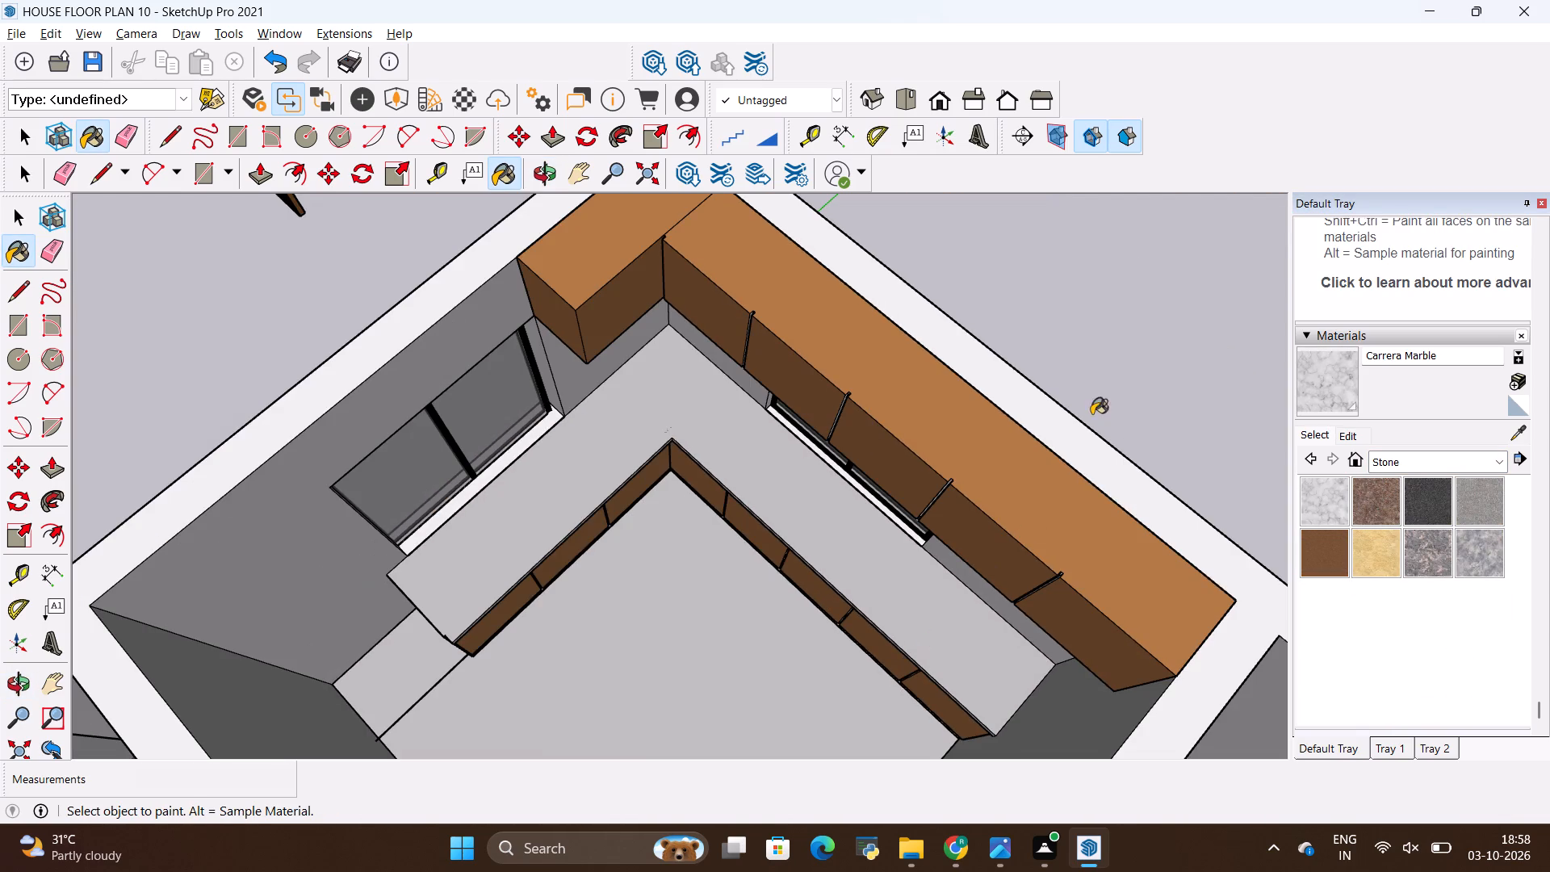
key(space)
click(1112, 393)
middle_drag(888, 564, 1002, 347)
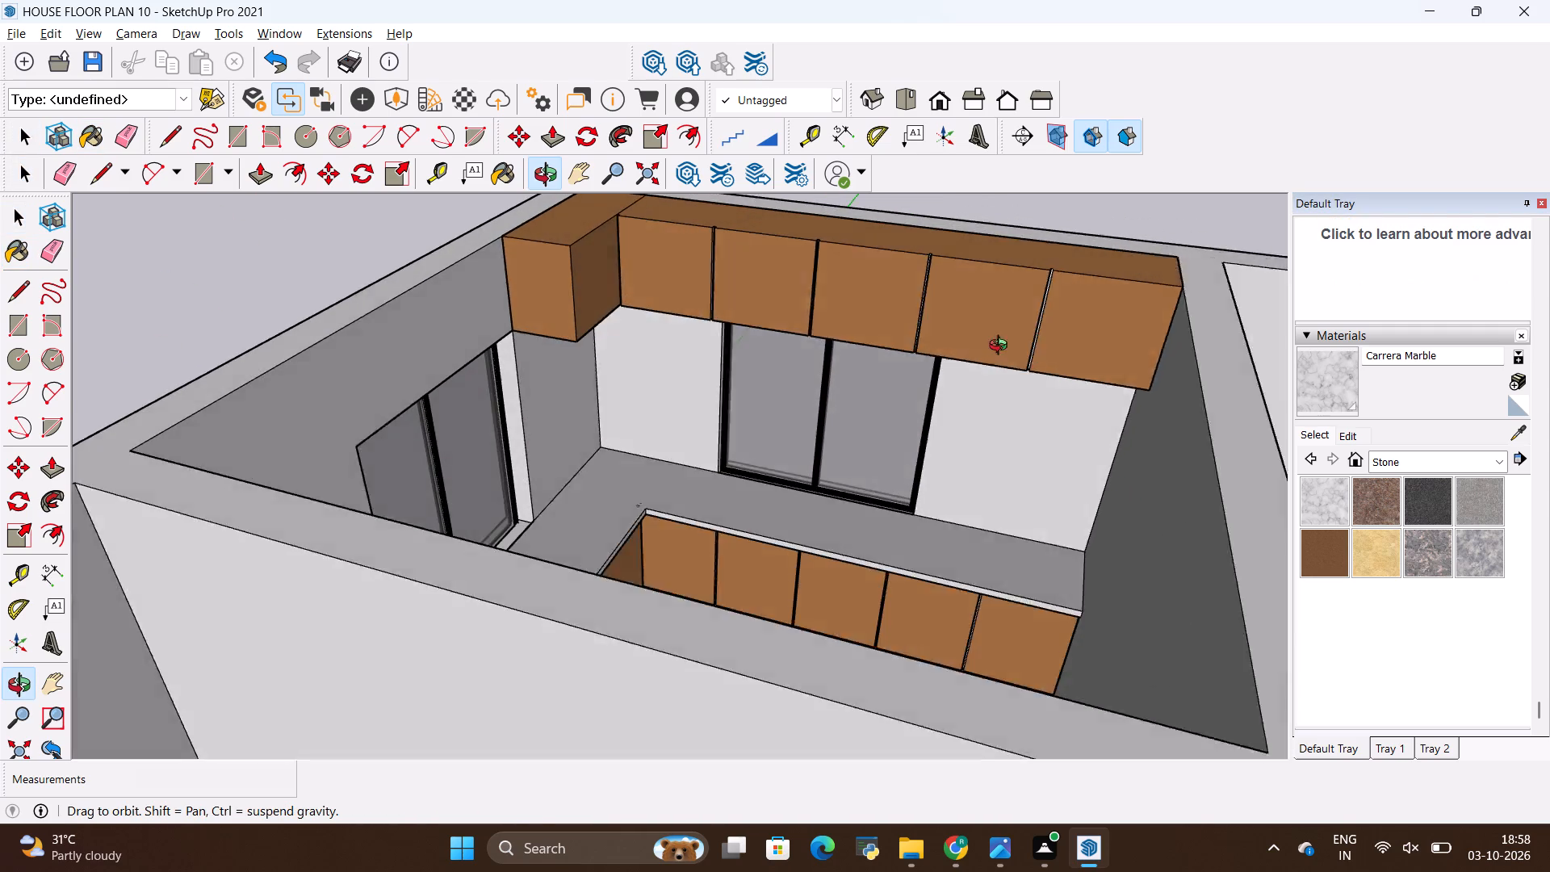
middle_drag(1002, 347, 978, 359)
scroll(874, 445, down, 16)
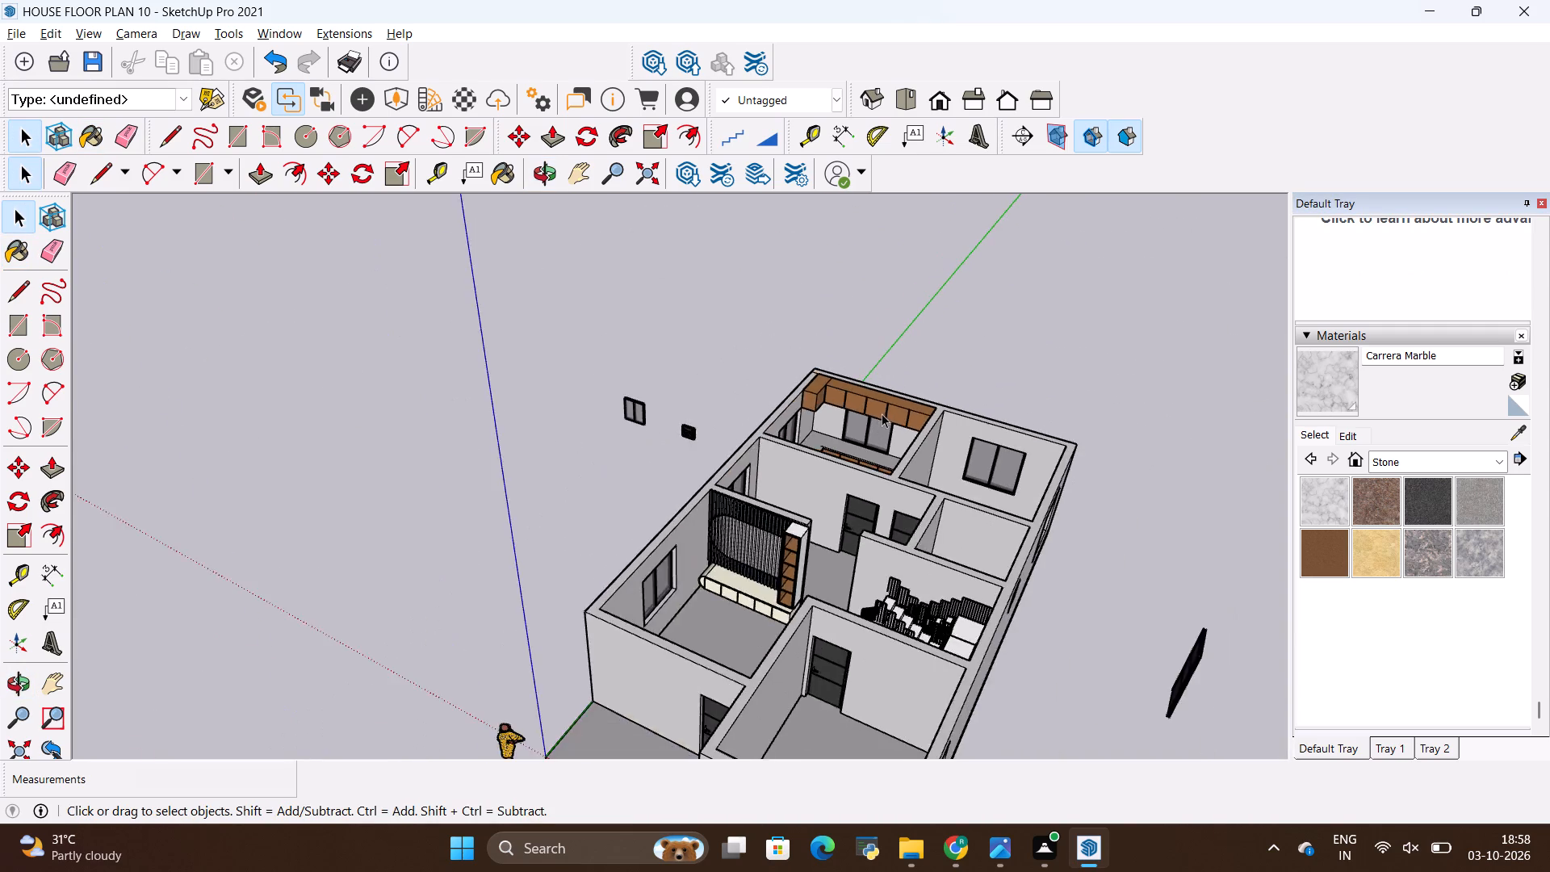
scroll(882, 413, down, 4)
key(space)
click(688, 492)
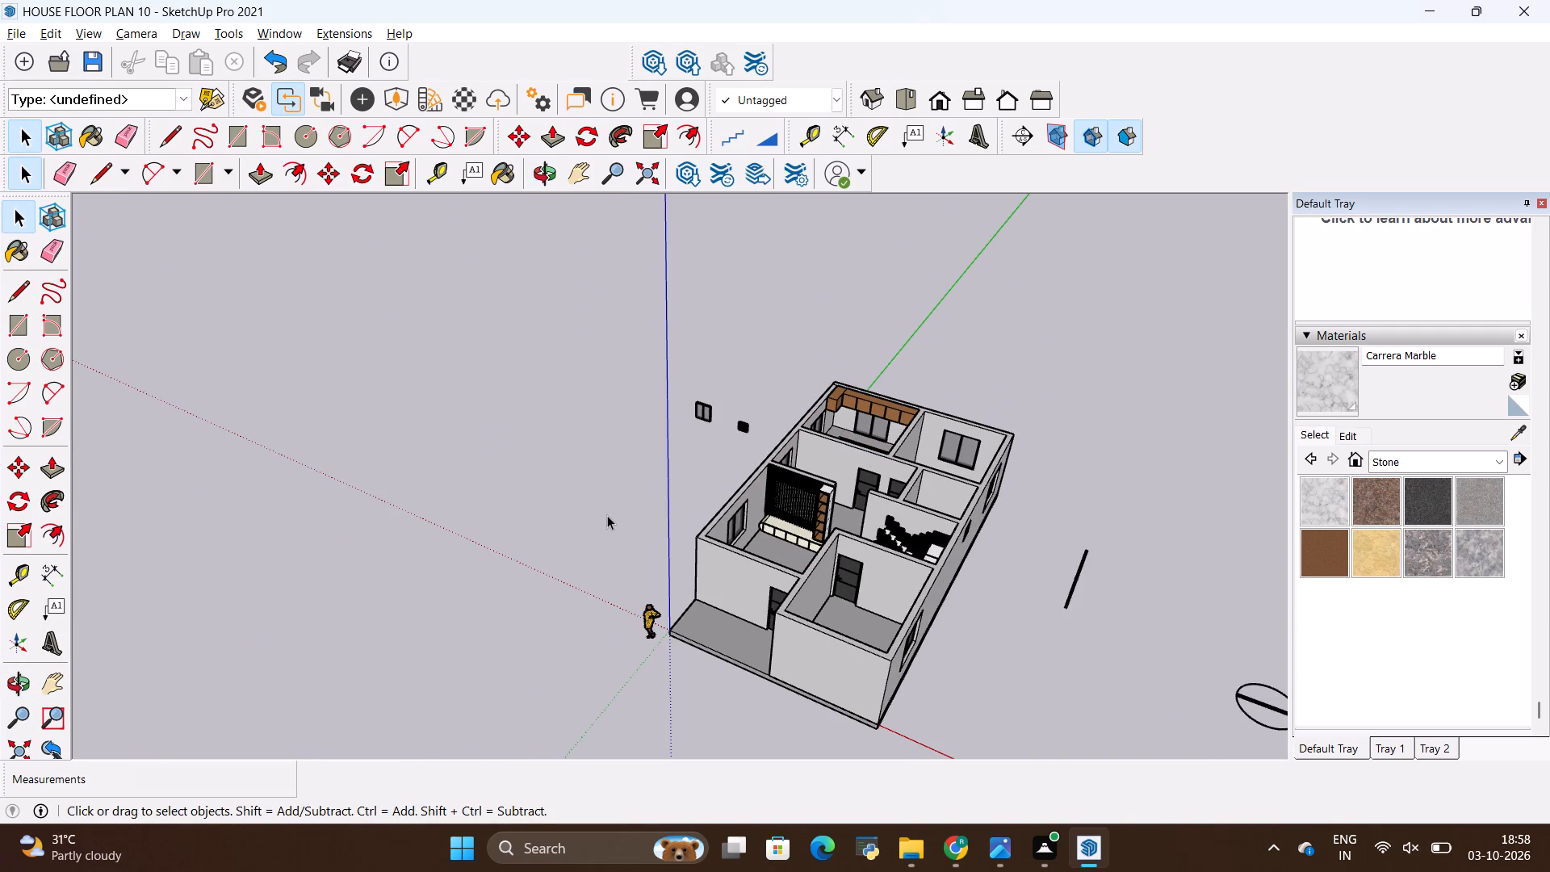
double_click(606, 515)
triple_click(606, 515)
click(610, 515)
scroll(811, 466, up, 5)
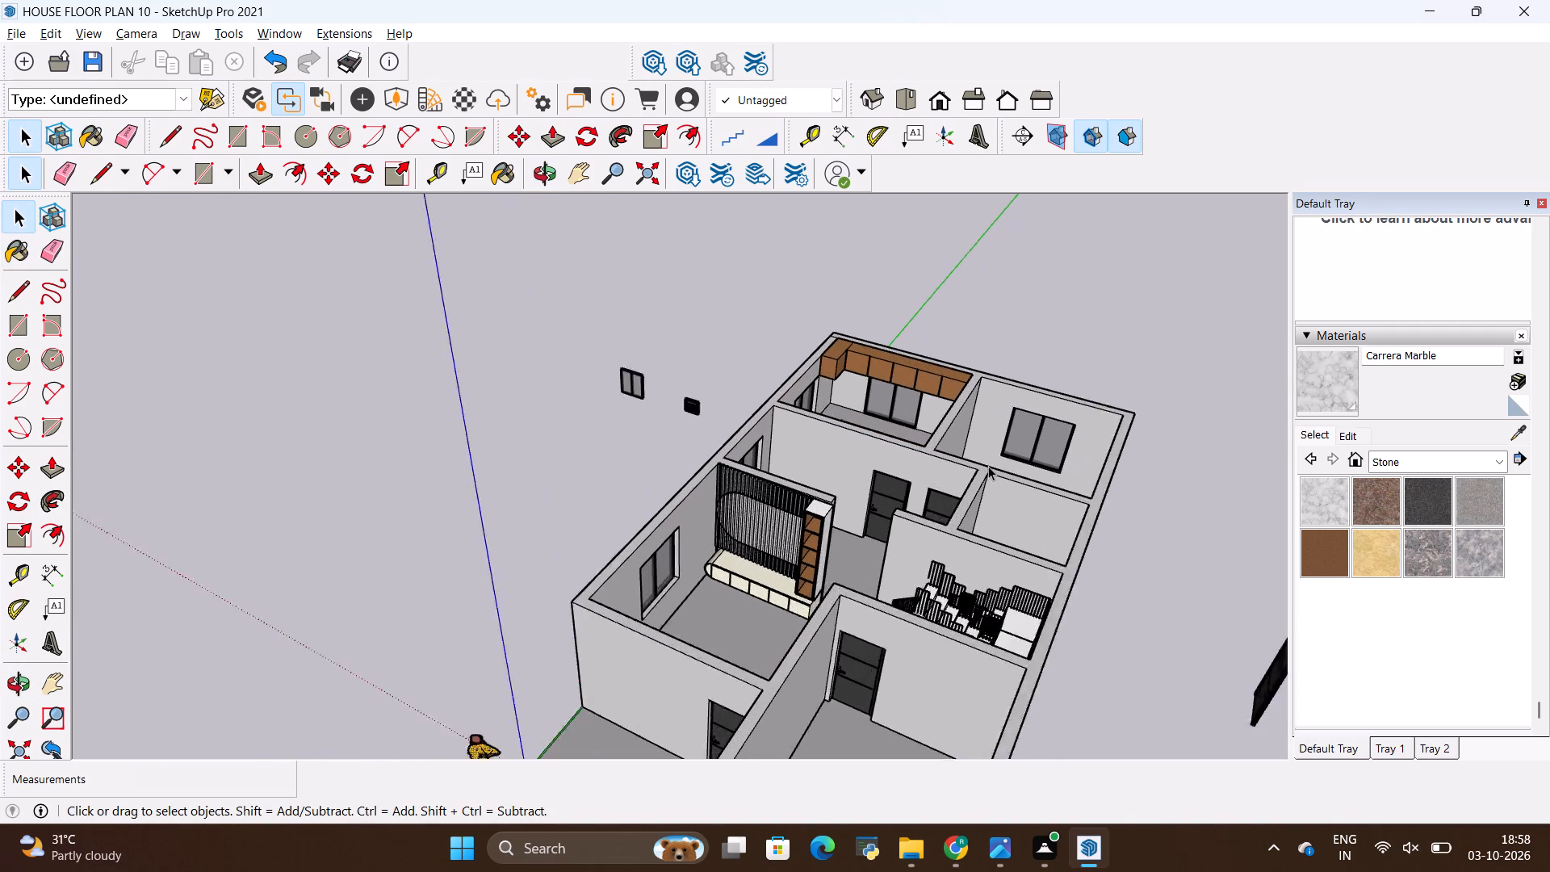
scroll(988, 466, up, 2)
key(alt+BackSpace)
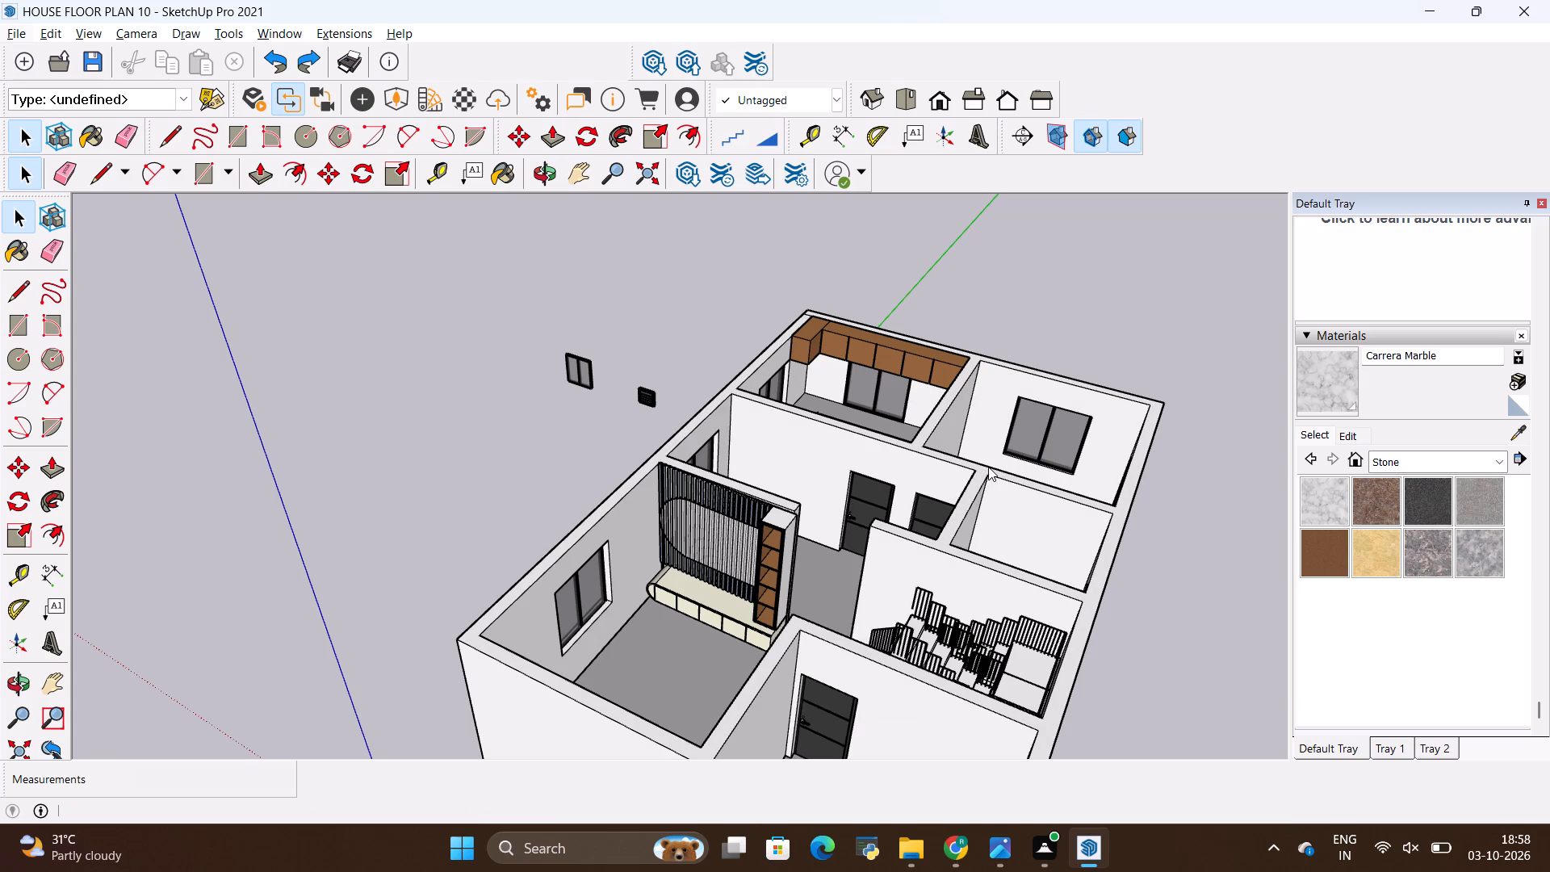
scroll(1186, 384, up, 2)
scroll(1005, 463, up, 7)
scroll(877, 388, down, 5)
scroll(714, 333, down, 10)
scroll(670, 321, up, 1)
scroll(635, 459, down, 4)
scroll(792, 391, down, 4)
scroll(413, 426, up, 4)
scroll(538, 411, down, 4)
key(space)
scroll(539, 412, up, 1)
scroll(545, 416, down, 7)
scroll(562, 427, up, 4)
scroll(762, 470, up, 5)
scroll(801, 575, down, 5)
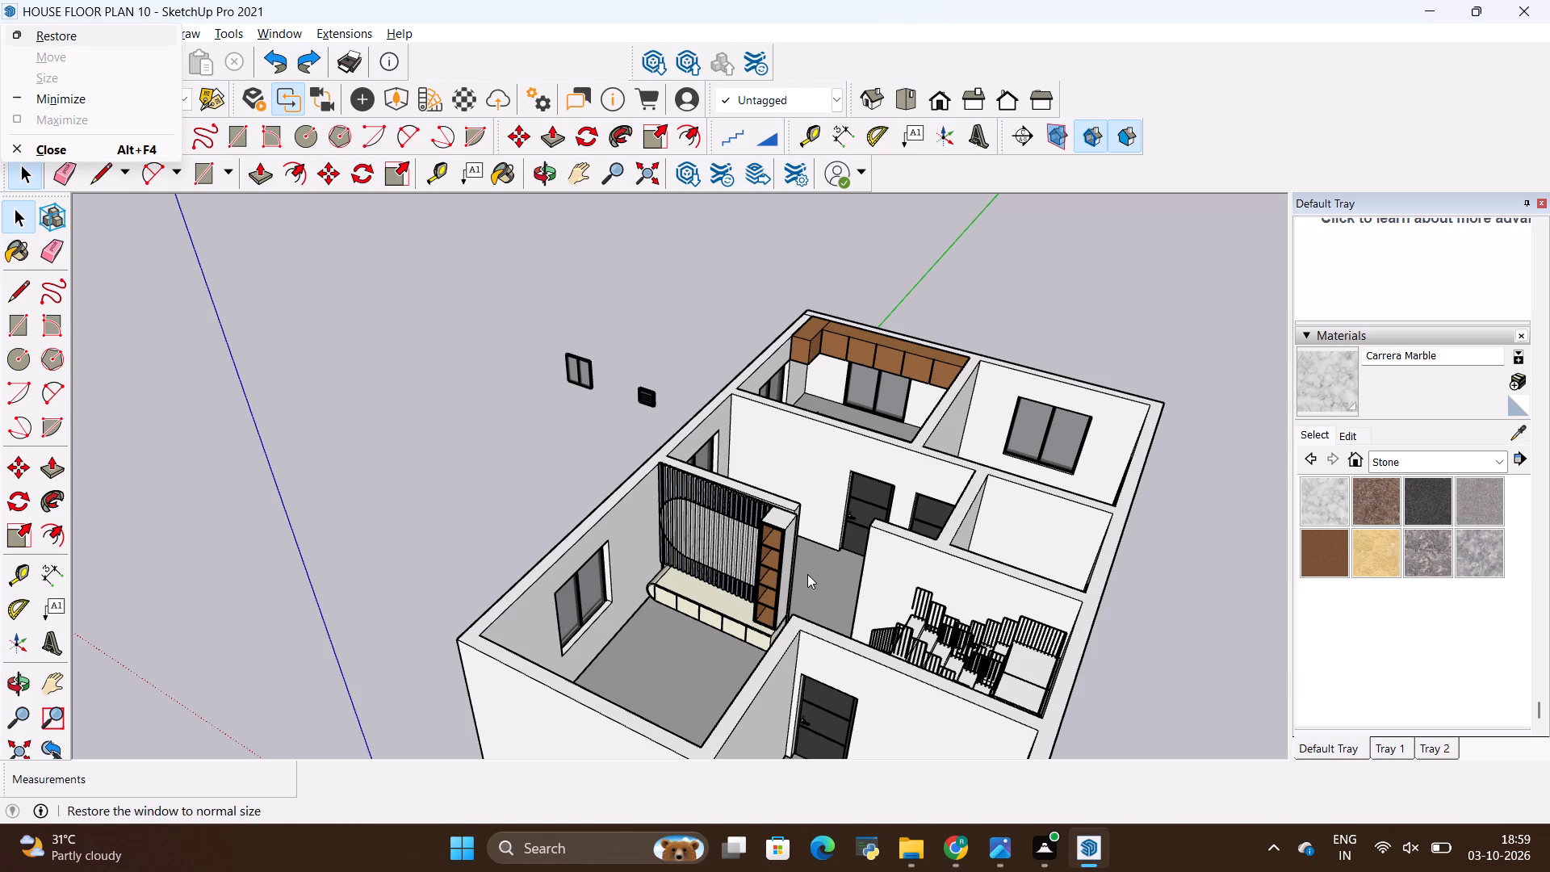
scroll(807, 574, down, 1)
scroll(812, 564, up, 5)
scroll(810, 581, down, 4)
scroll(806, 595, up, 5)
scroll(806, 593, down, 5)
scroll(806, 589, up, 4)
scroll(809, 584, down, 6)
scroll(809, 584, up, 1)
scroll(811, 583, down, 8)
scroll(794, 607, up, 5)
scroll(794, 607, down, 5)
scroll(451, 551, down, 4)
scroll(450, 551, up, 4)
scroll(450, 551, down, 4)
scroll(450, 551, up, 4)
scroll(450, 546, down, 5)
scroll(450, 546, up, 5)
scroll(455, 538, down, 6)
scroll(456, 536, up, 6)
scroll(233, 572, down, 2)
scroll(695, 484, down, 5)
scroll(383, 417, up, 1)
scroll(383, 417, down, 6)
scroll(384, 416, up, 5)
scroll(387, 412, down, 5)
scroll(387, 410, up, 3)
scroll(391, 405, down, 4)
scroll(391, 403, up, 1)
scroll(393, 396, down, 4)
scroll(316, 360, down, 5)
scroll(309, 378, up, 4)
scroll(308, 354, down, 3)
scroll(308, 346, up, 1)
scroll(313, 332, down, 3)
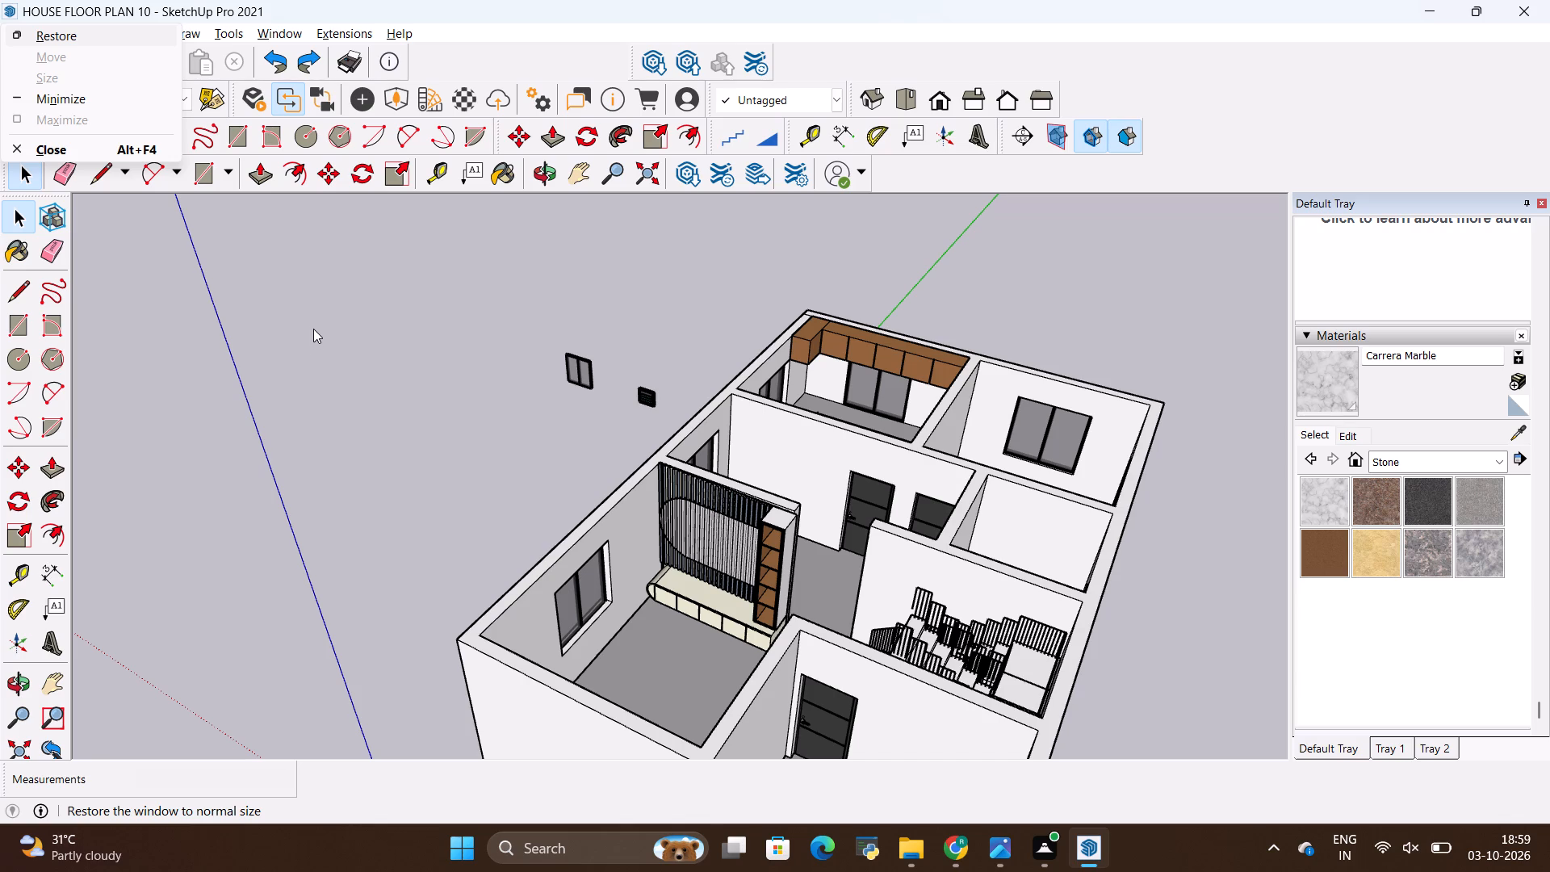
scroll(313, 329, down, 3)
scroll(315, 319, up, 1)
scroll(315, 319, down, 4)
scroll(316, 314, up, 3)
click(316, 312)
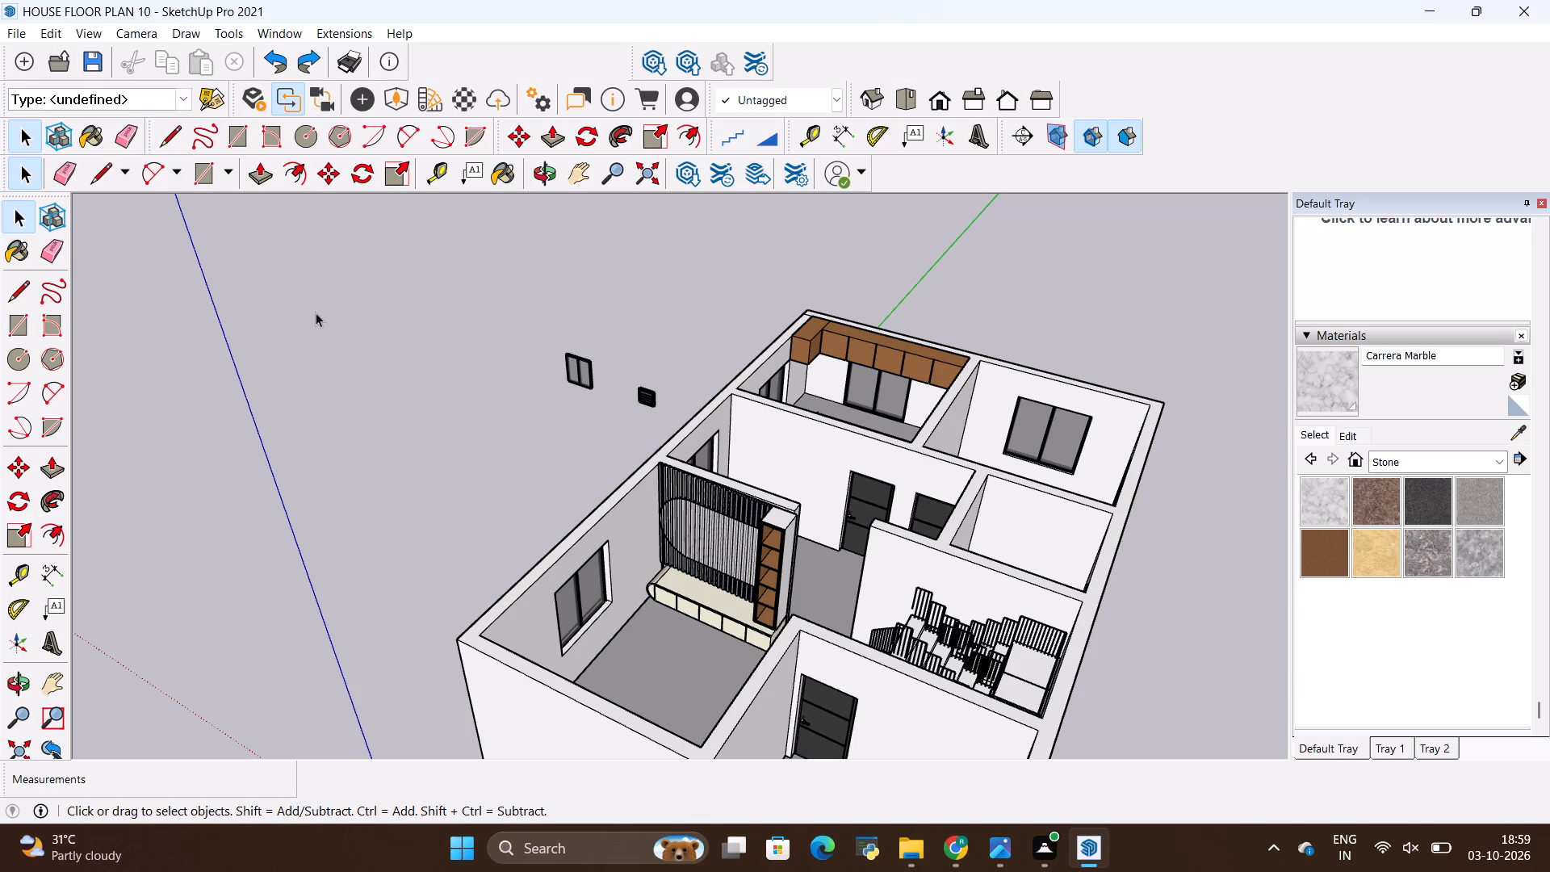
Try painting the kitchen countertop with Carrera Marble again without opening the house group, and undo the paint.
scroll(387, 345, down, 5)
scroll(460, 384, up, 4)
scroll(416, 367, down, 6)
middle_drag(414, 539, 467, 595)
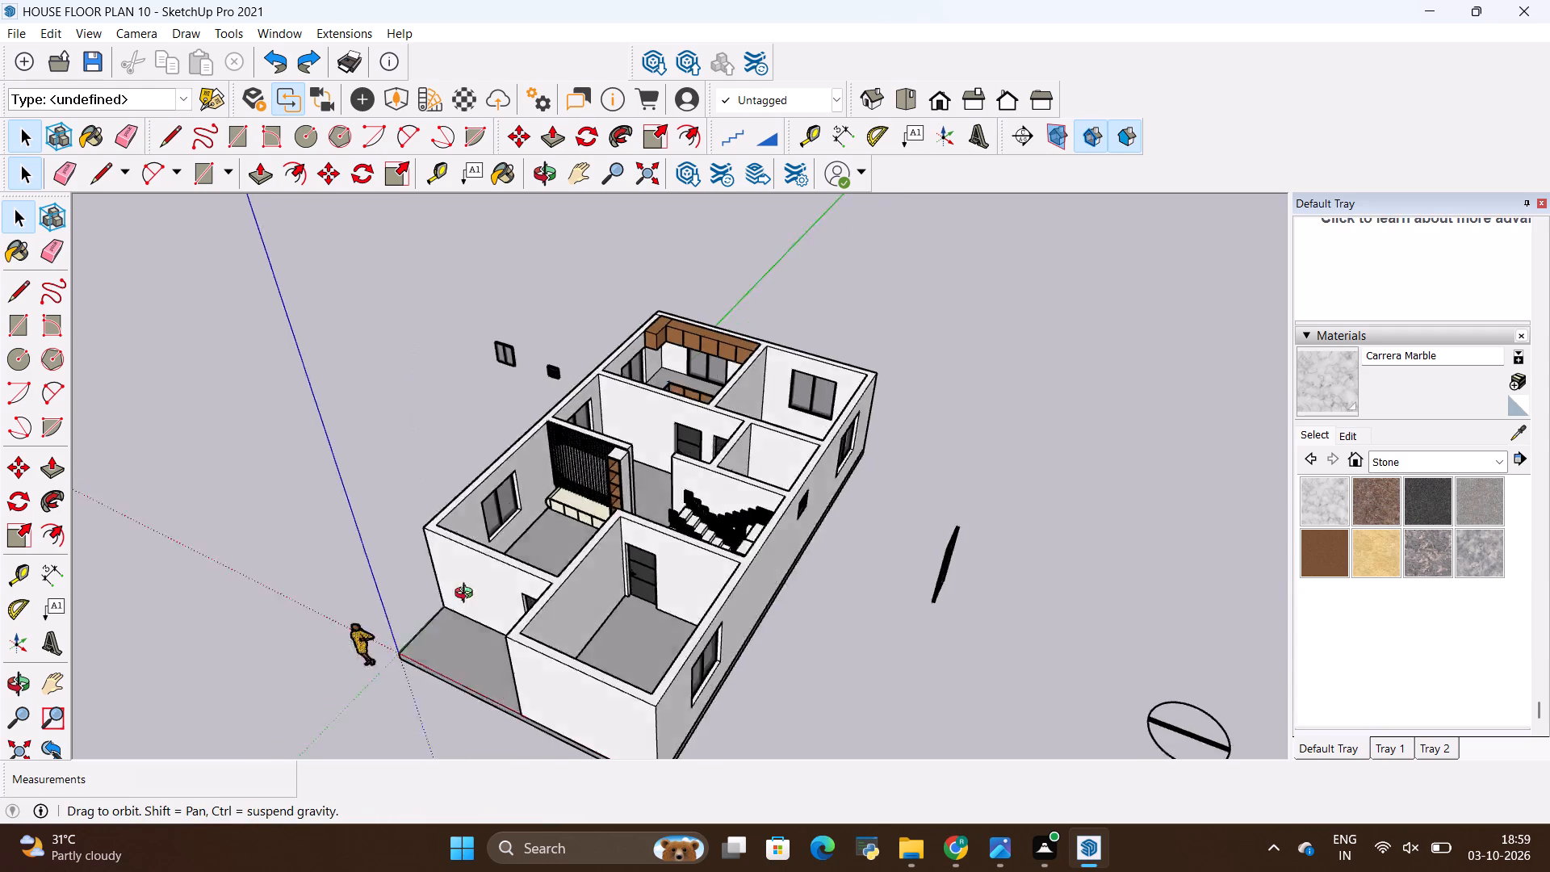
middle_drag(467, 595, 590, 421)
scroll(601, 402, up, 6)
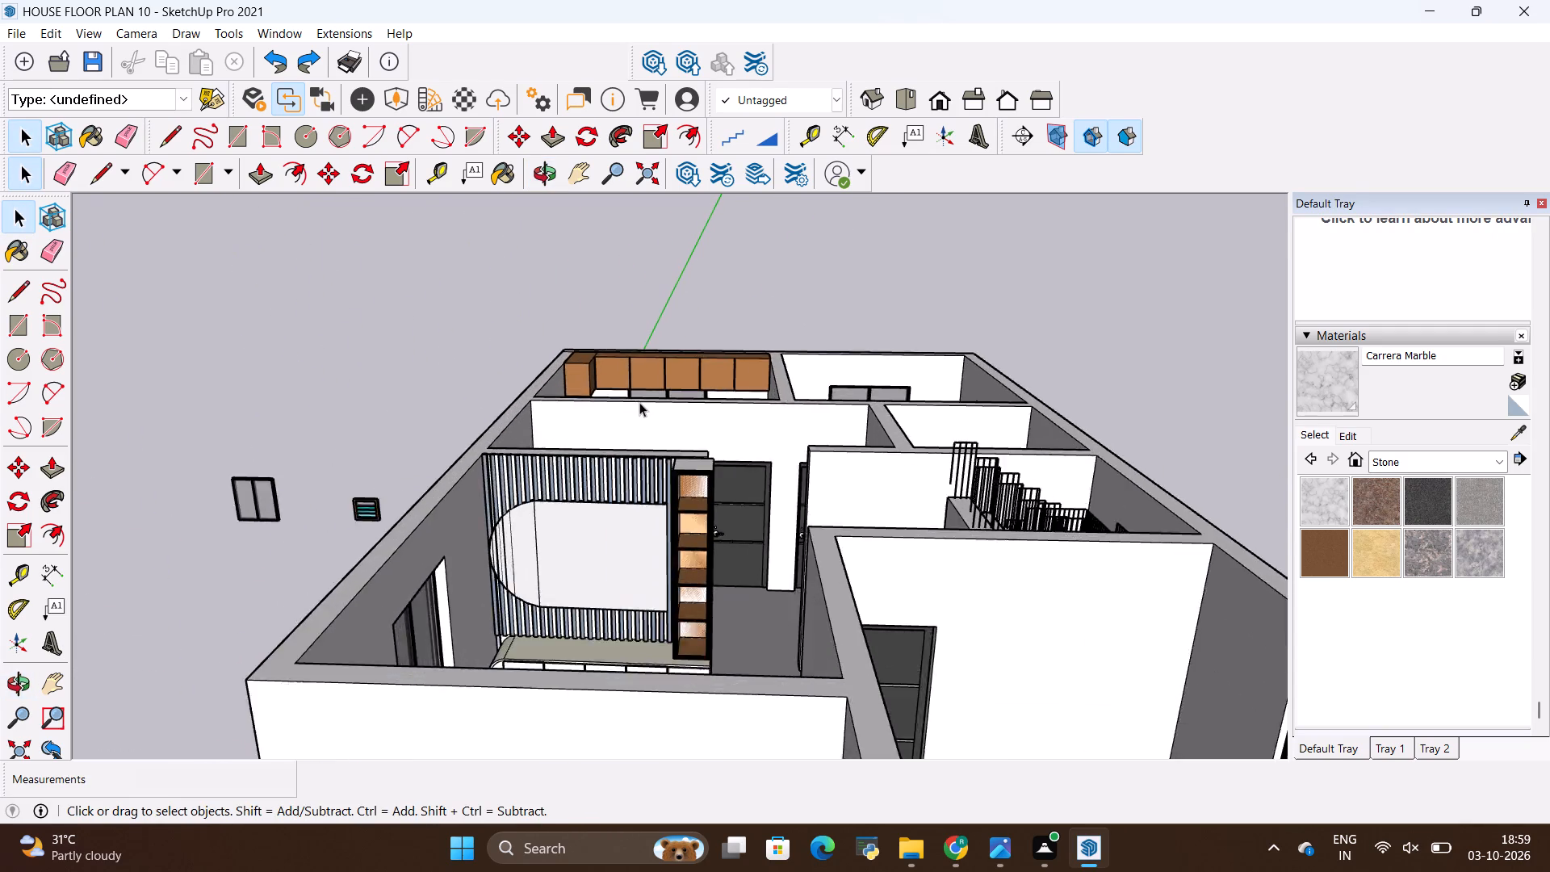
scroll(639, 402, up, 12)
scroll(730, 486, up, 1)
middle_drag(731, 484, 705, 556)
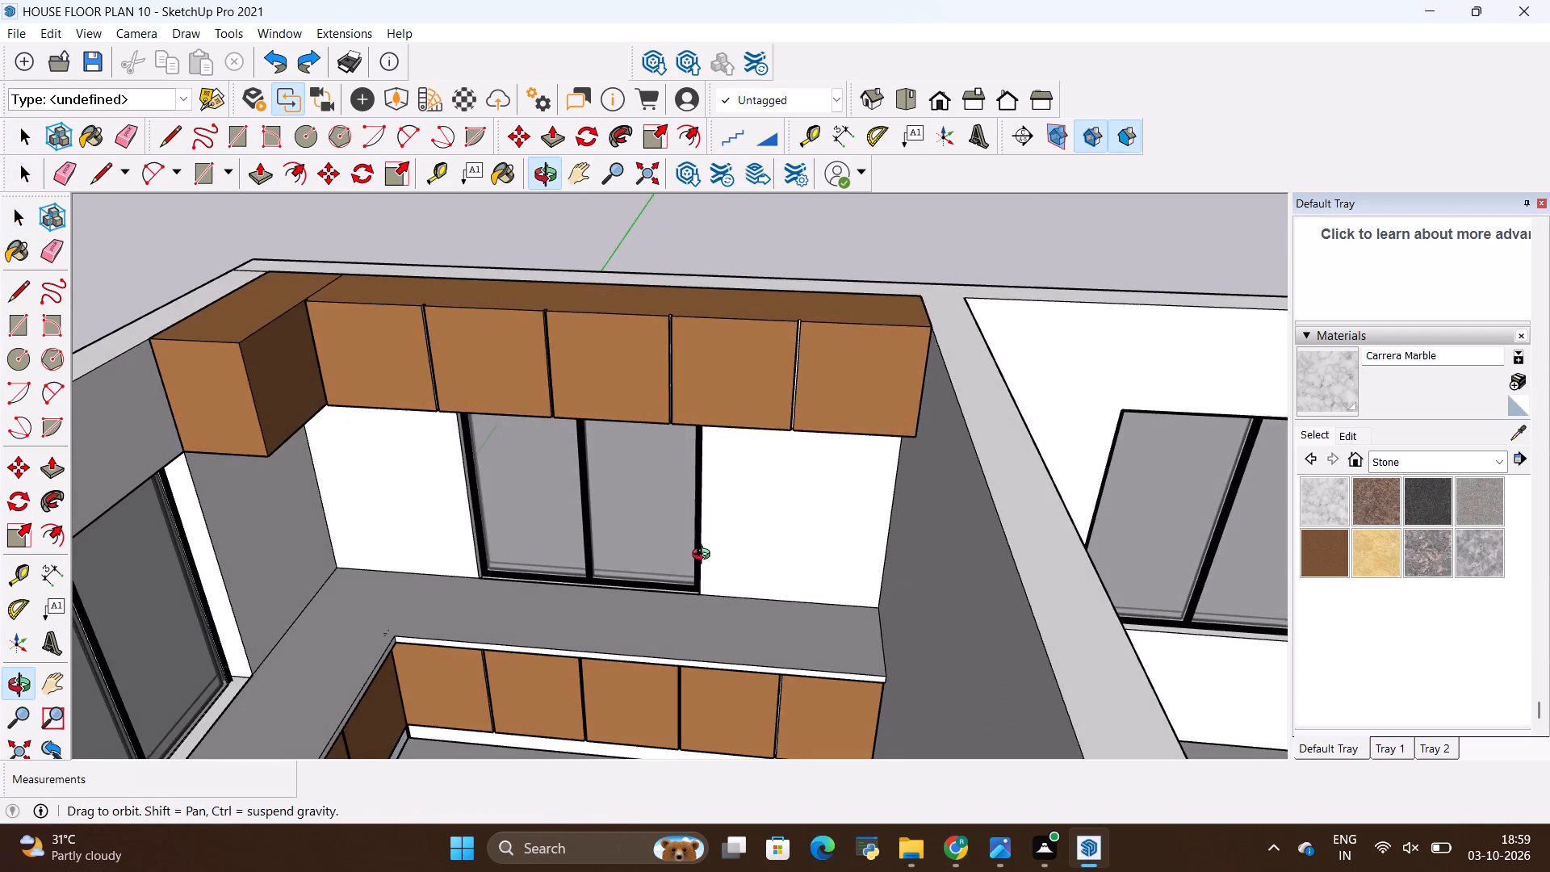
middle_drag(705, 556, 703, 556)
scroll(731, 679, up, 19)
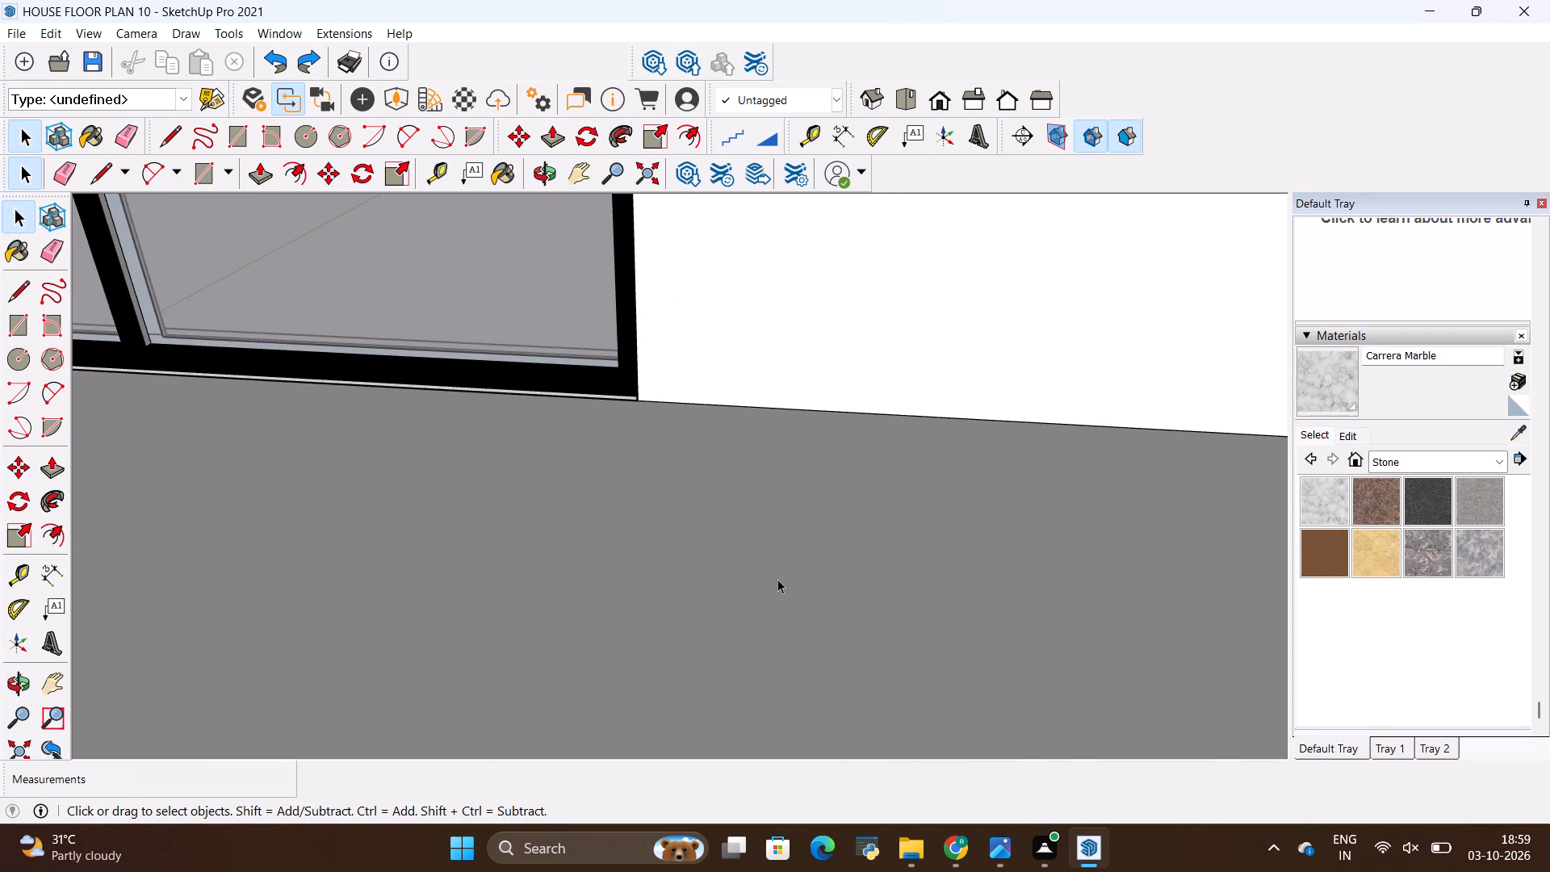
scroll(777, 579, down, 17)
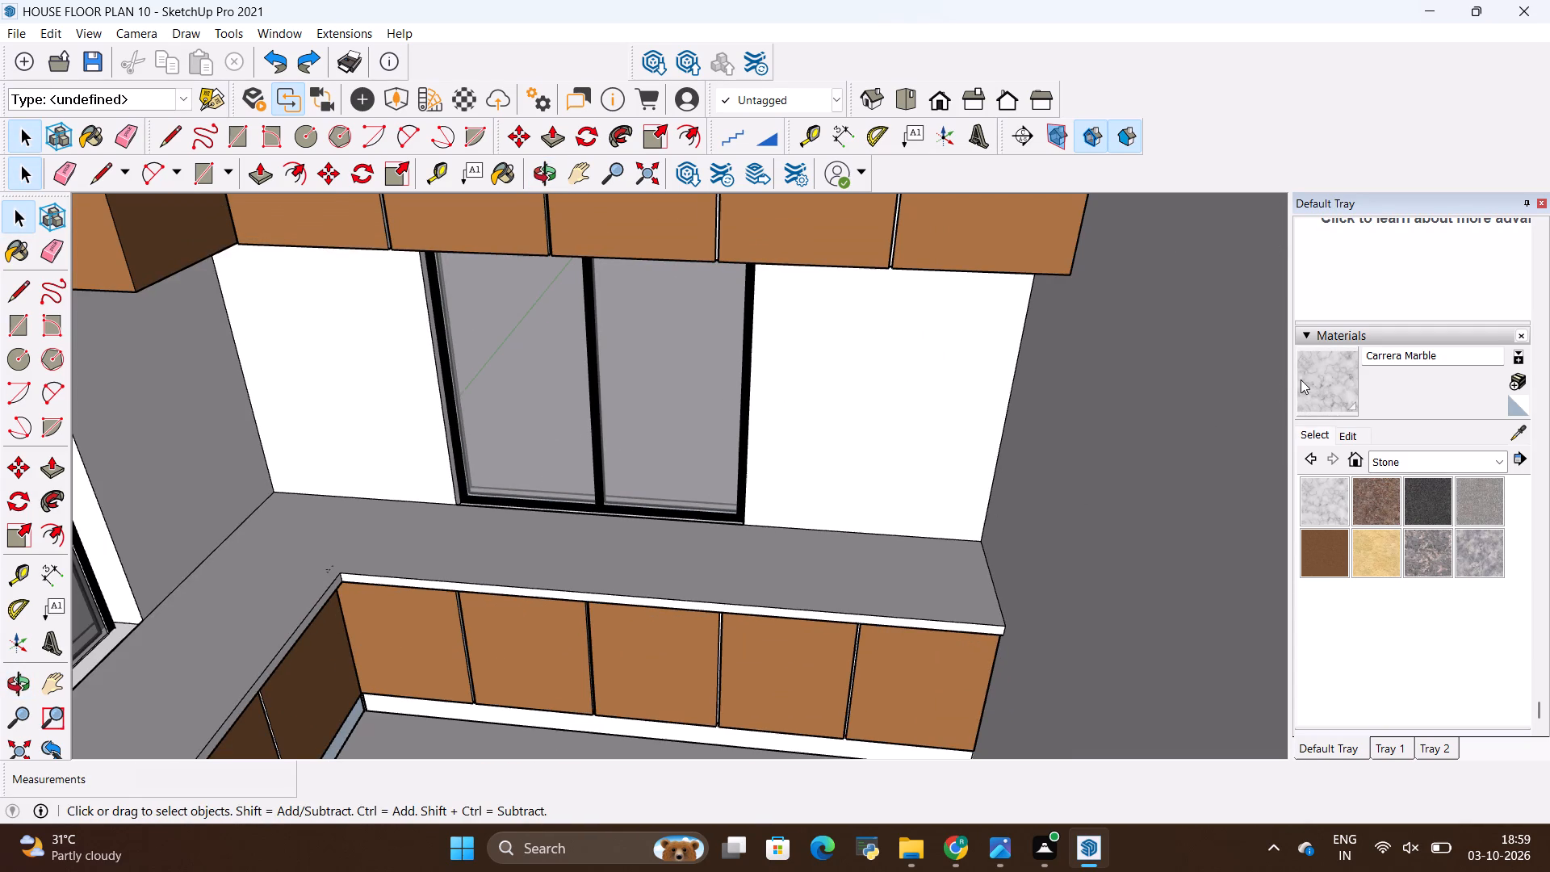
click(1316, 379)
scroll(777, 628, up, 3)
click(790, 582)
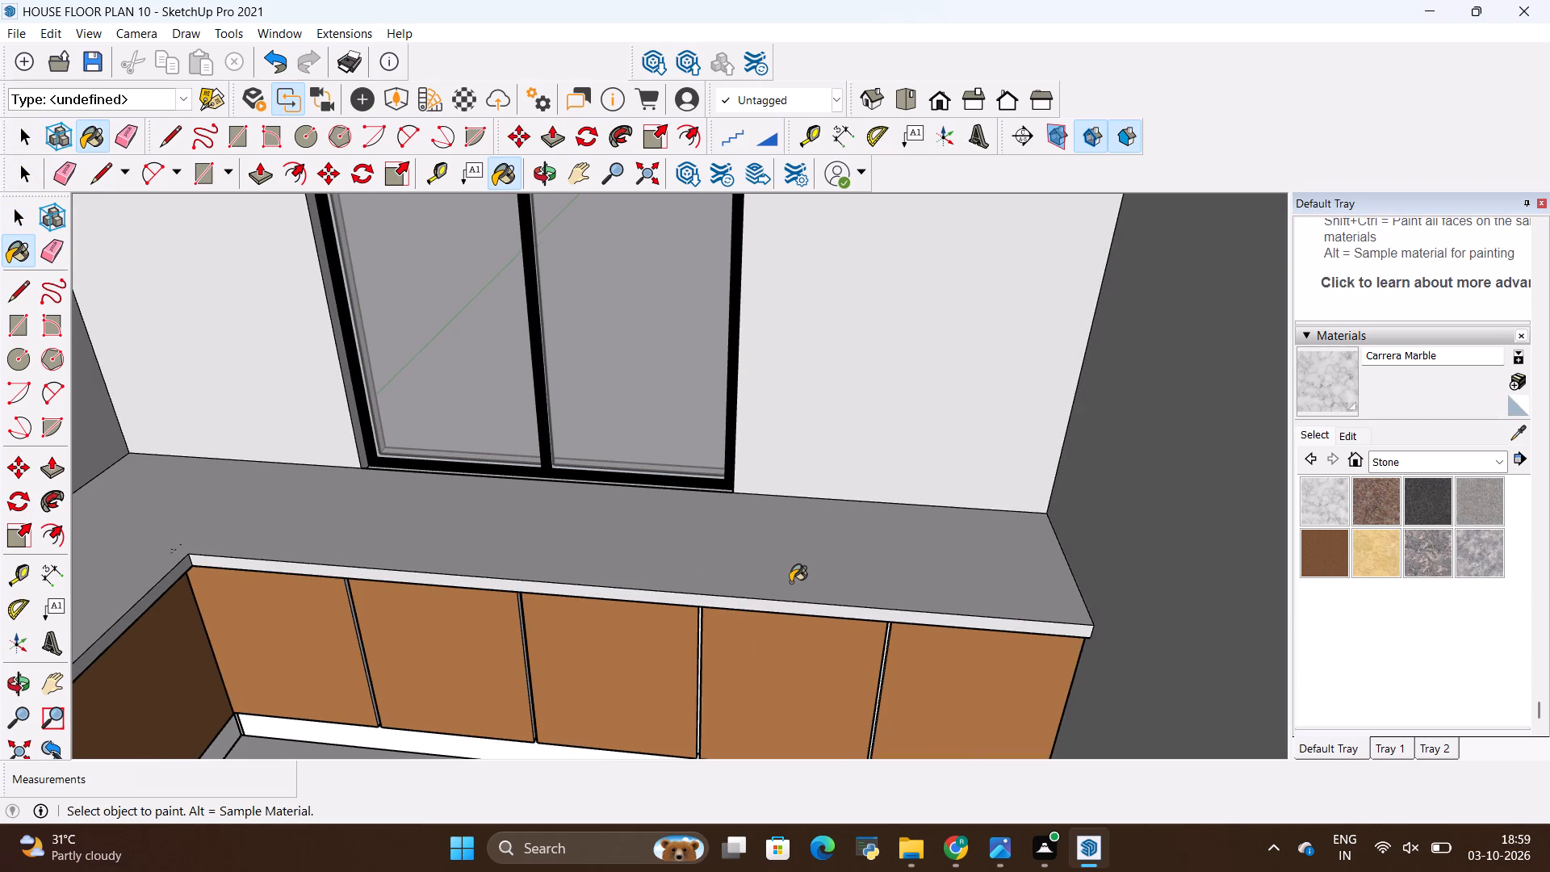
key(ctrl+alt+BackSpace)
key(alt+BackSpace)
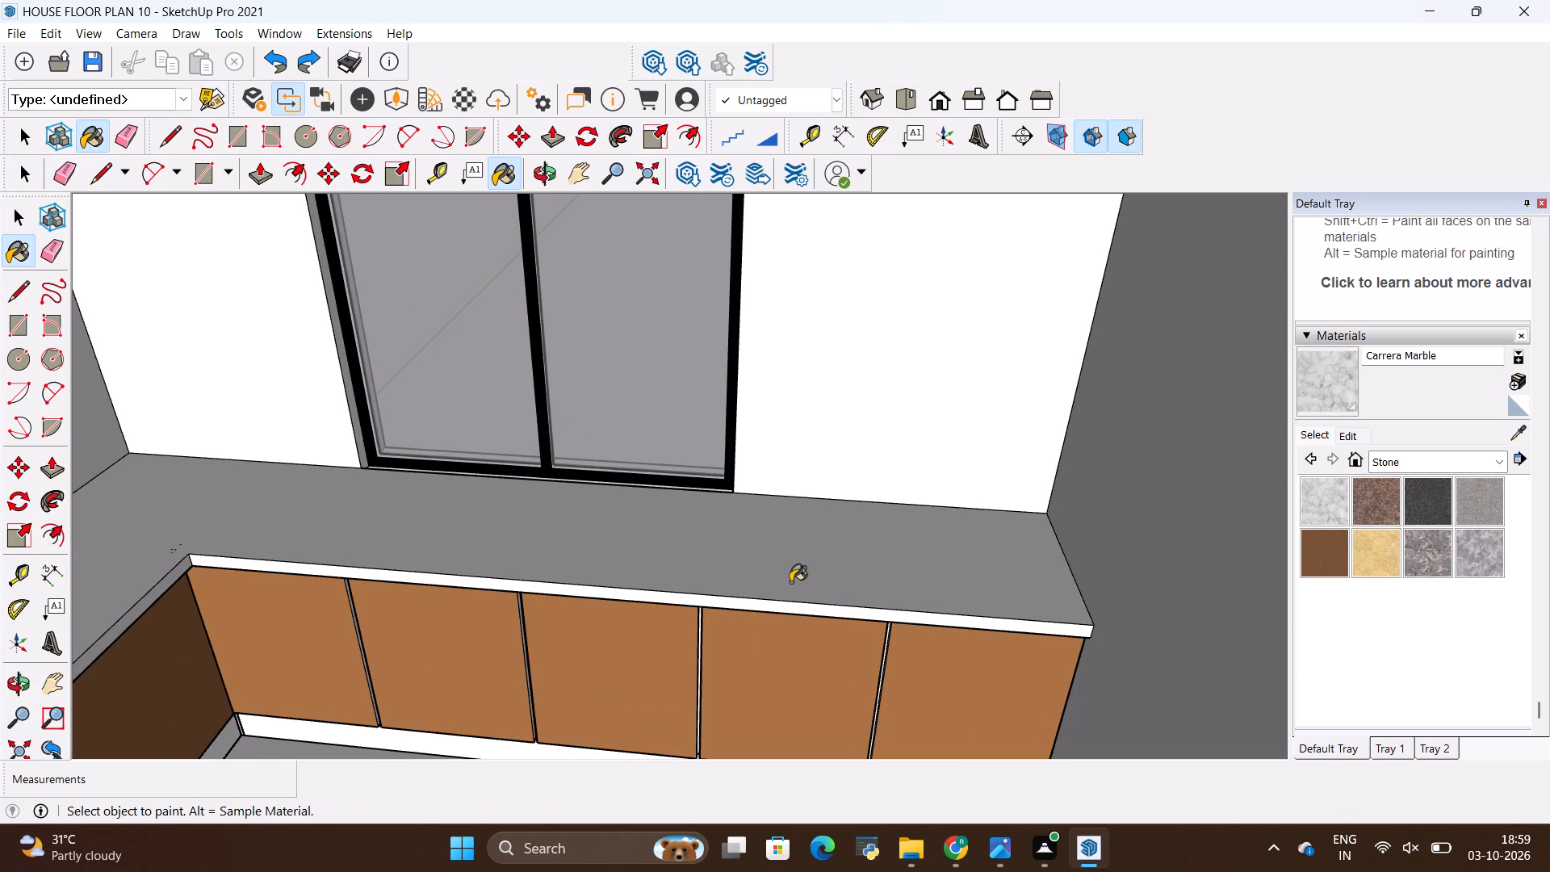
Open the house group and paint the kitchen countertop's top and front edge with Carrera Marble.
key(space)
double_click(702, 574)
double_click(714, 589)
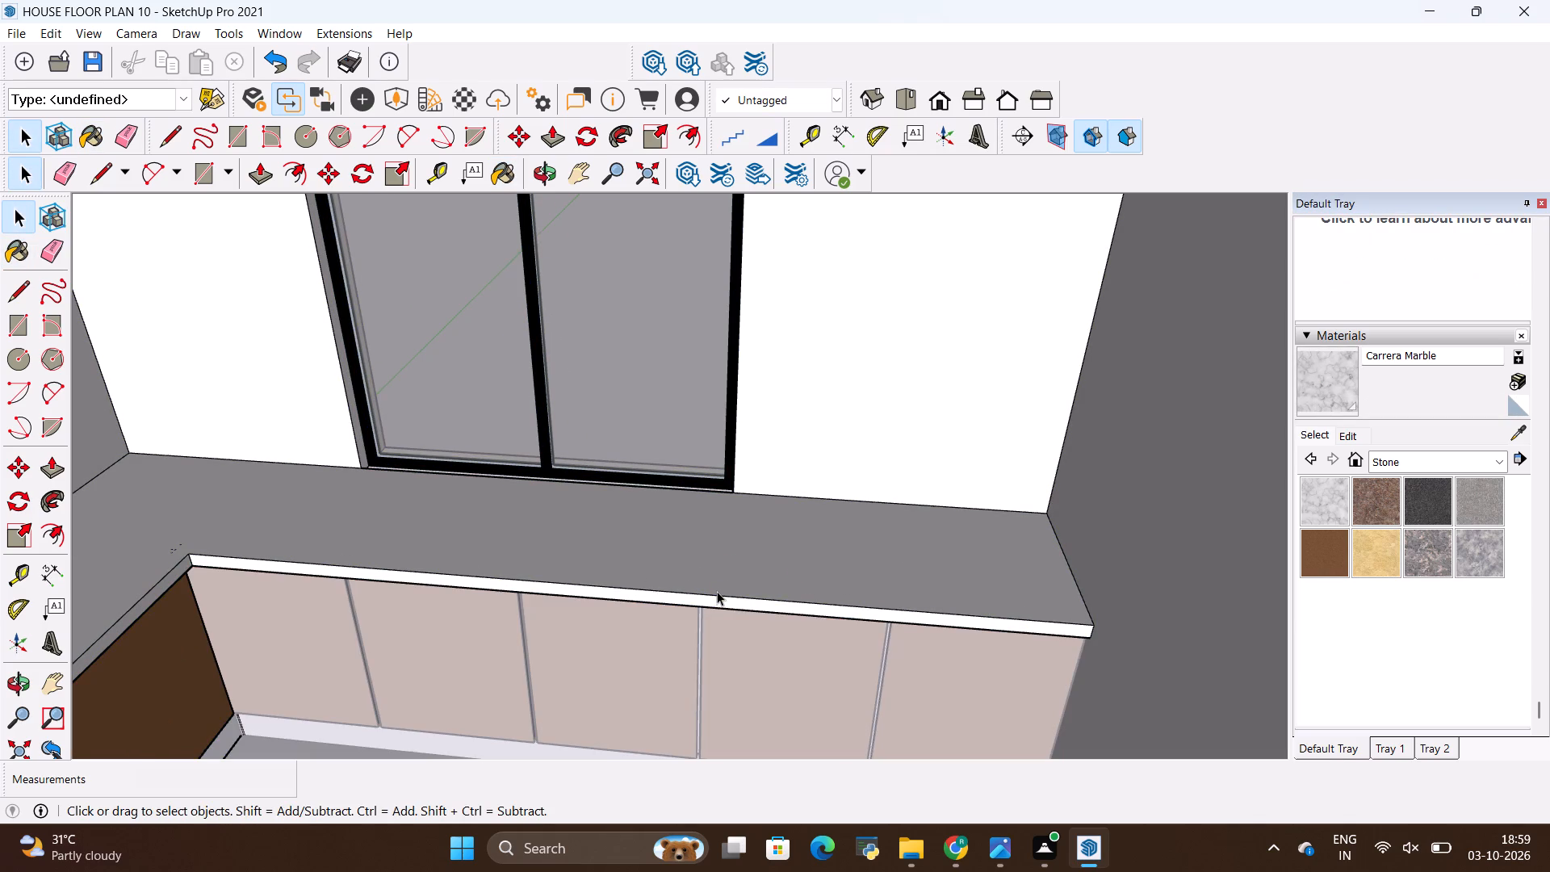
double_click(723, 598)
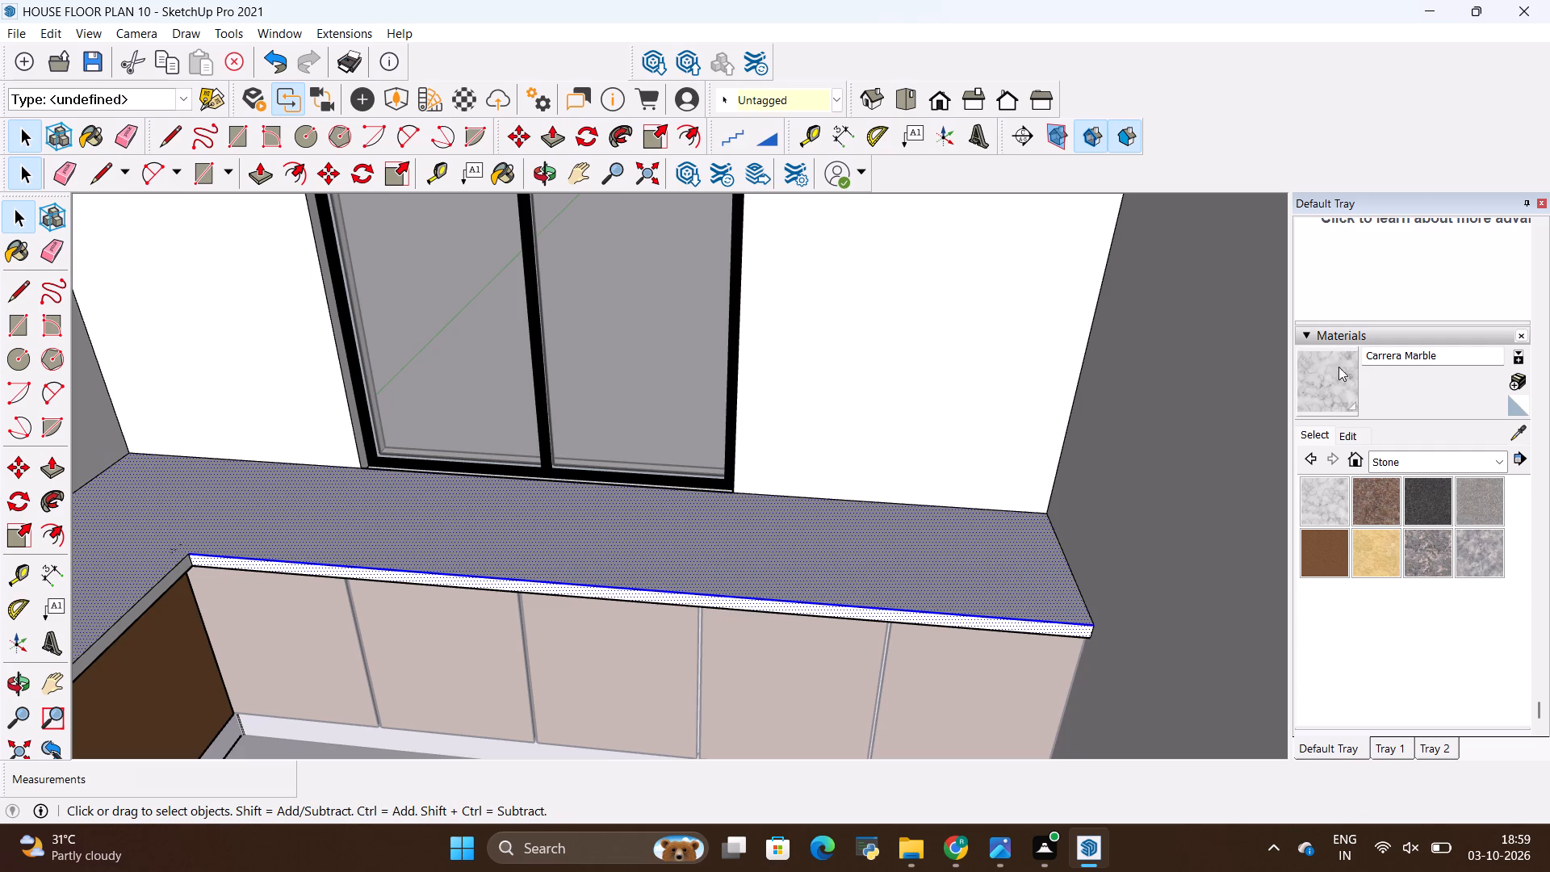
click(1329, 359)
click(890, 570)
scroll(854, 593, up, 8)
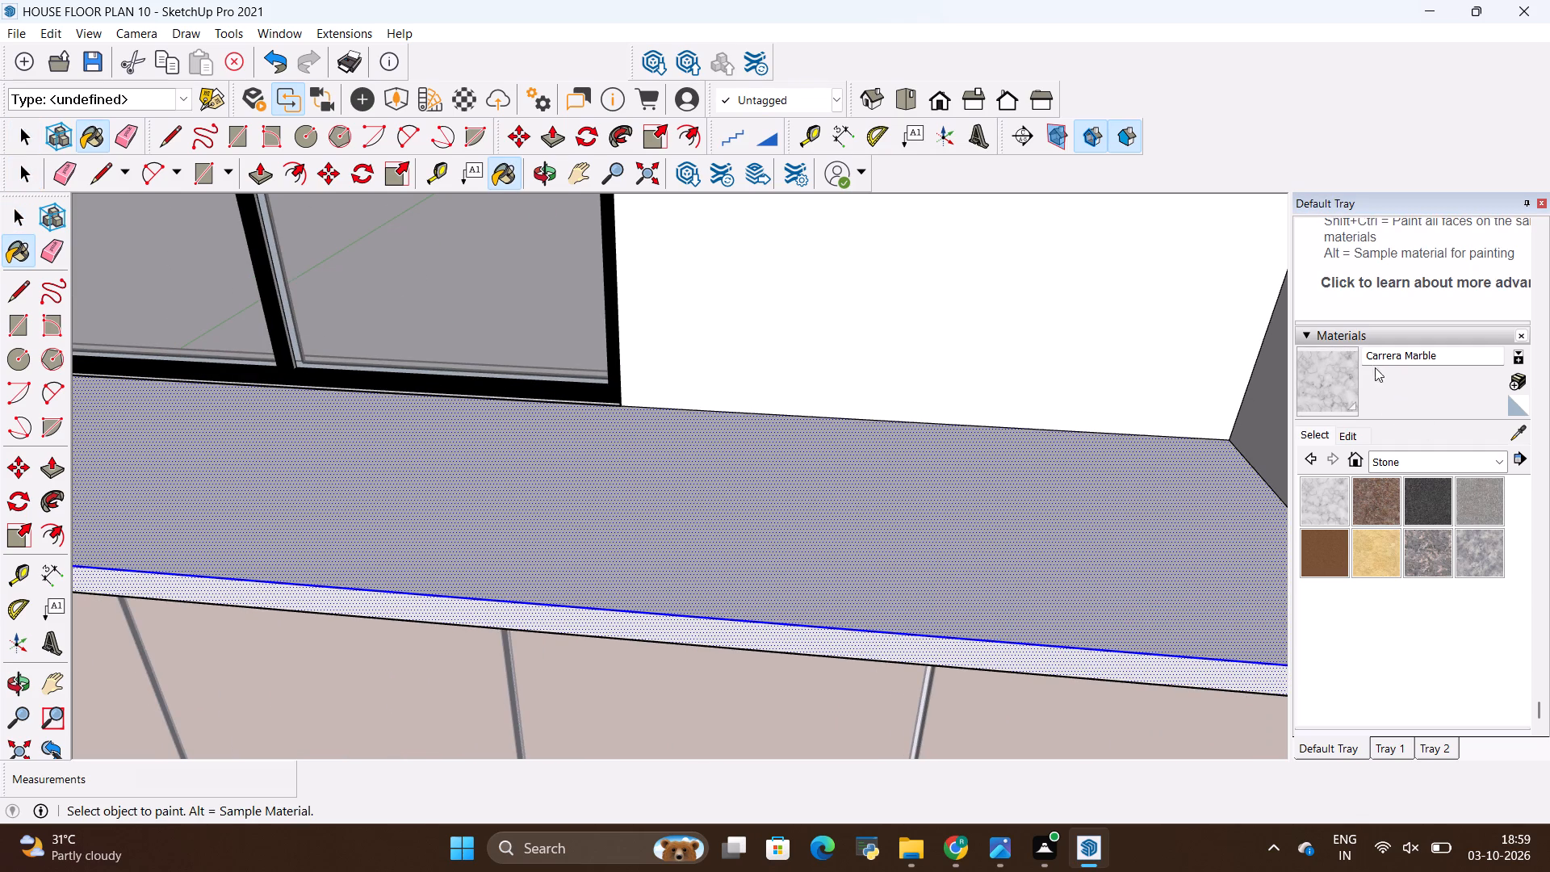
Set the Carrera Marble texture size to 30' and close the house group.
click(1343, 438)
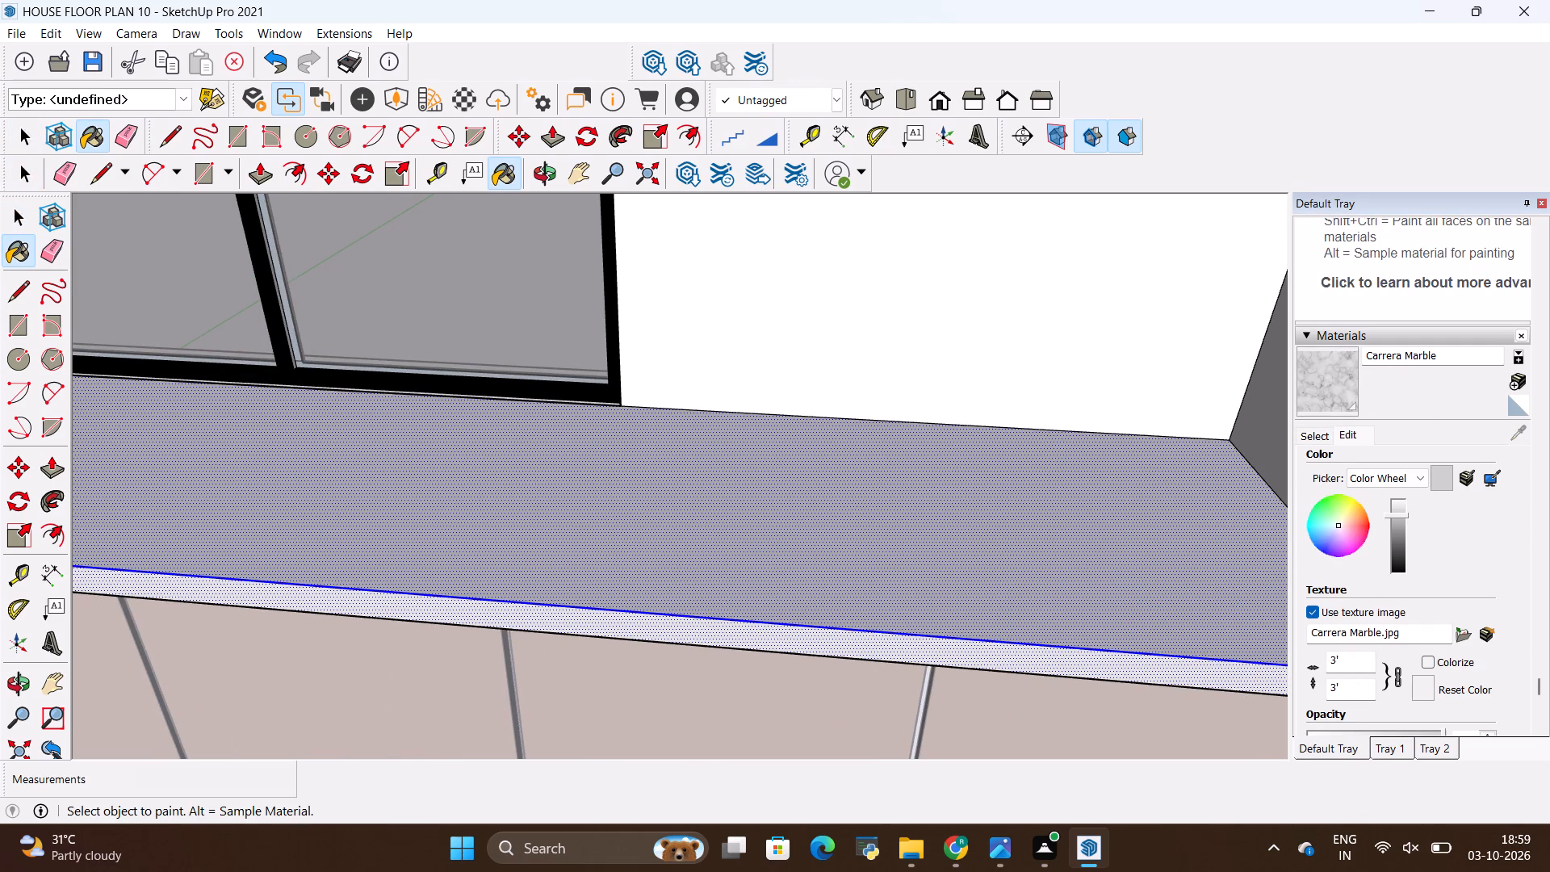
click(1351, 657)
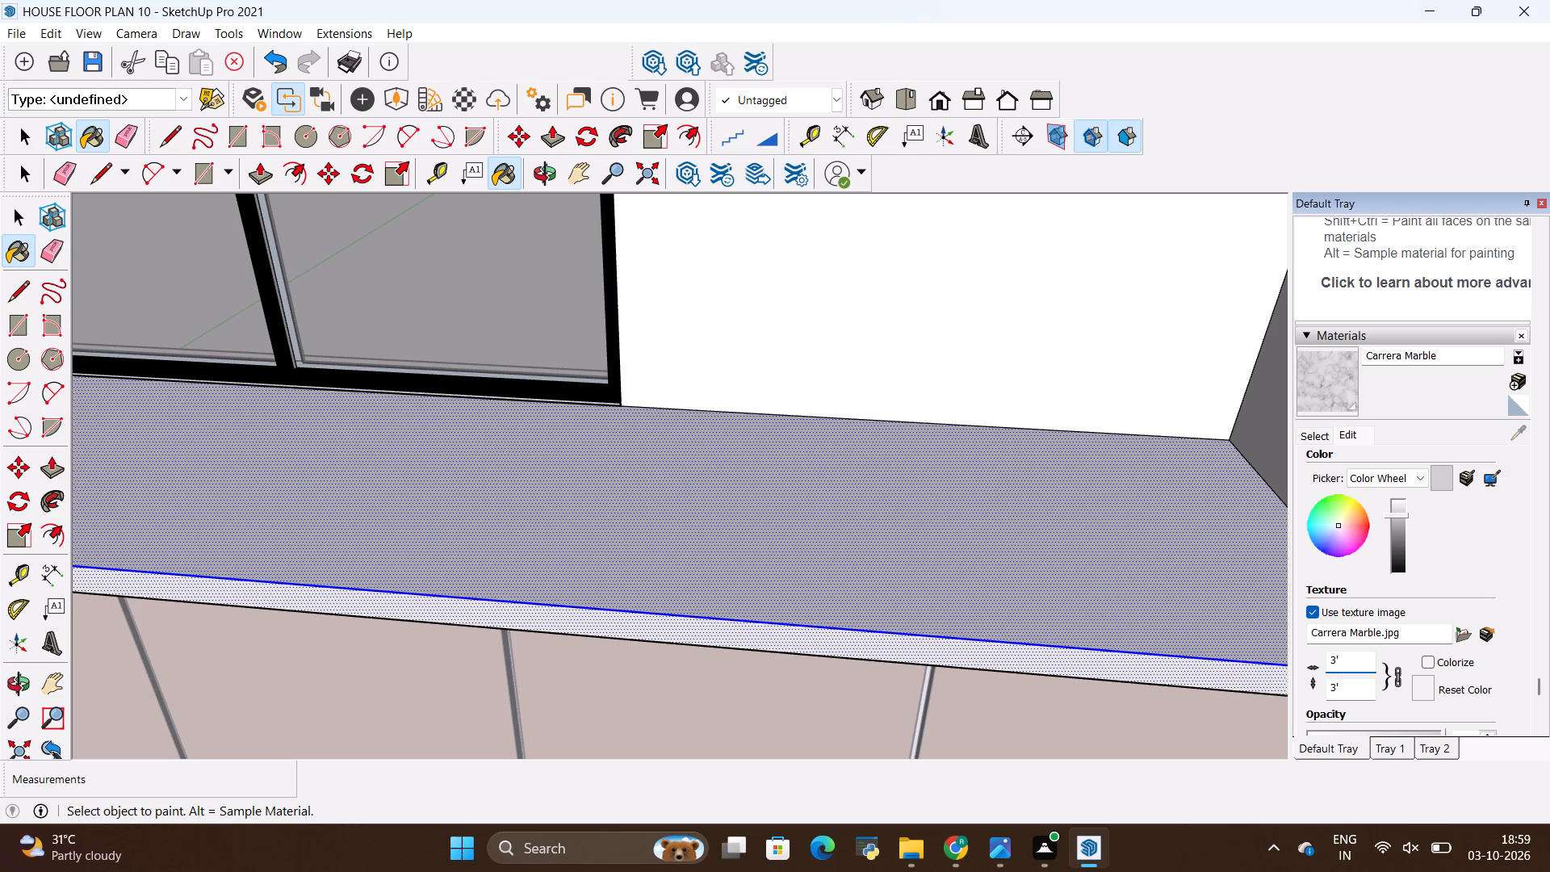
key(BackSpace)
key(BackSpace)
text(30)
key(apostrophe)
key(Return)
click(1427, 690)
double_click(1425, 690)
click(1415, 684)
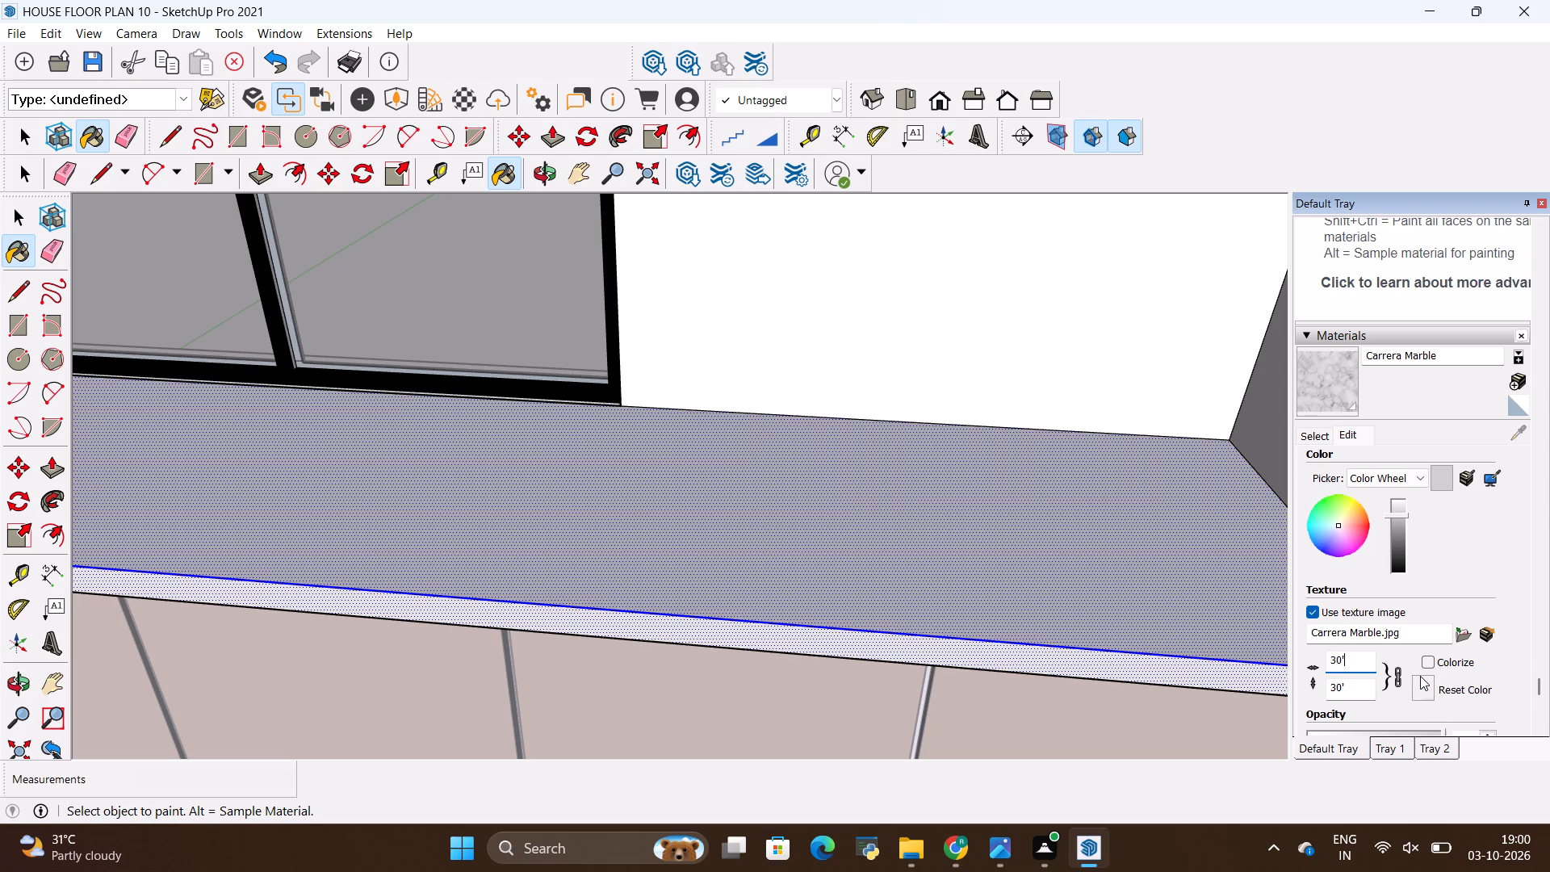
click(1420, 676)
triple_click(1420, 685)
click(1418, 683)
scroll(1402, 558, down, 7)
scroll(1086, 582, down, 15)
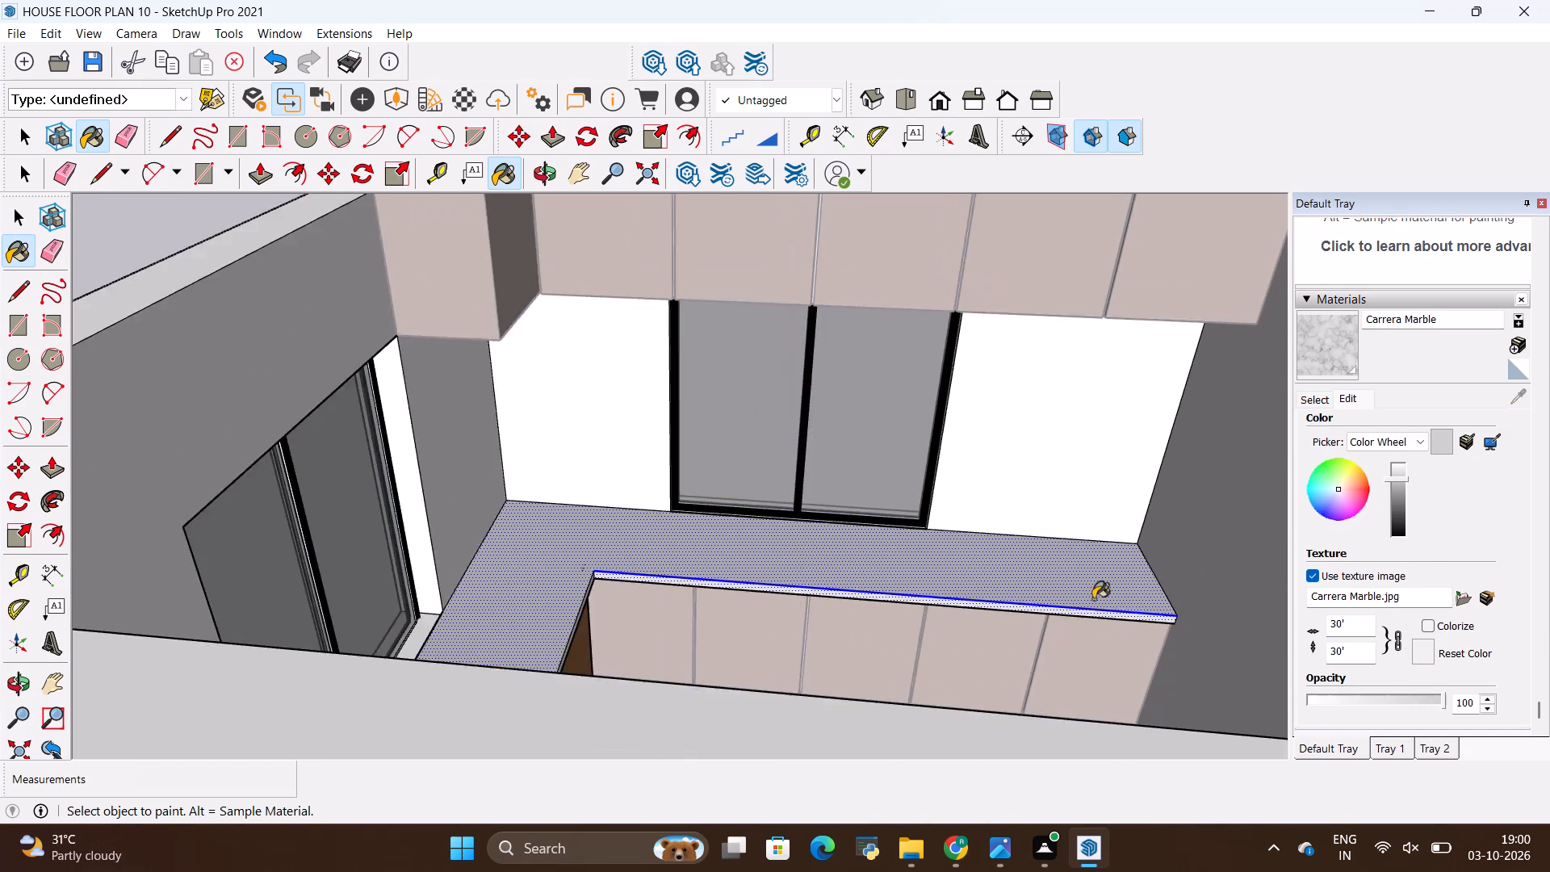
scroll(1093, 599, down, 9)
key(space)
click(1052, 347)
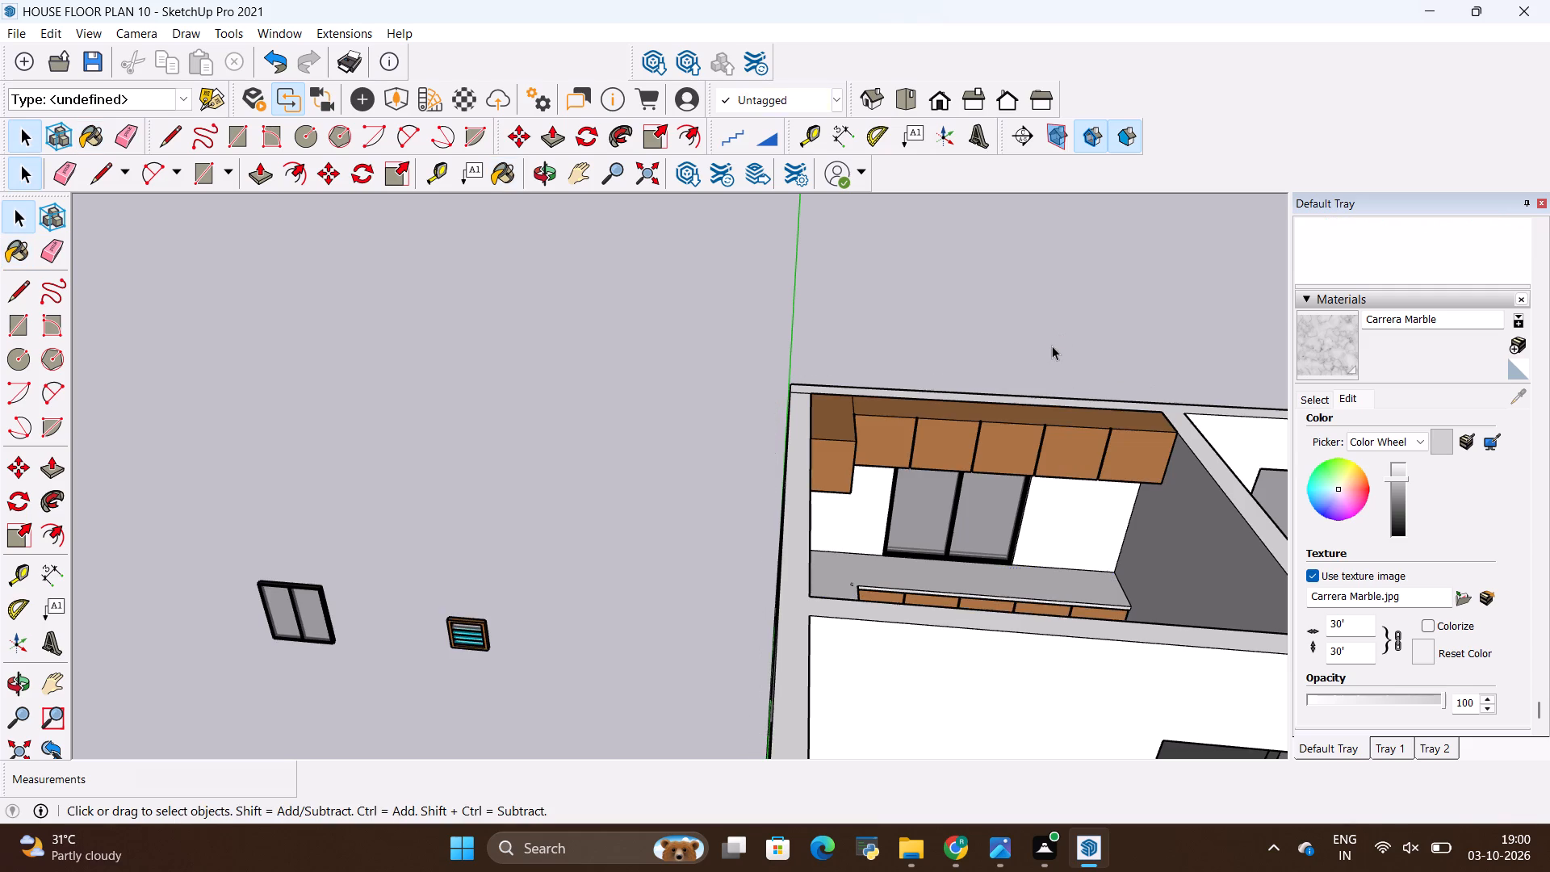
Examine the kitchen's countertop finish, base cabinets and wall cabinets up close and from different angles.
scroll(1079, 587, up, 20)
scroll(1079, 587, up, 1)
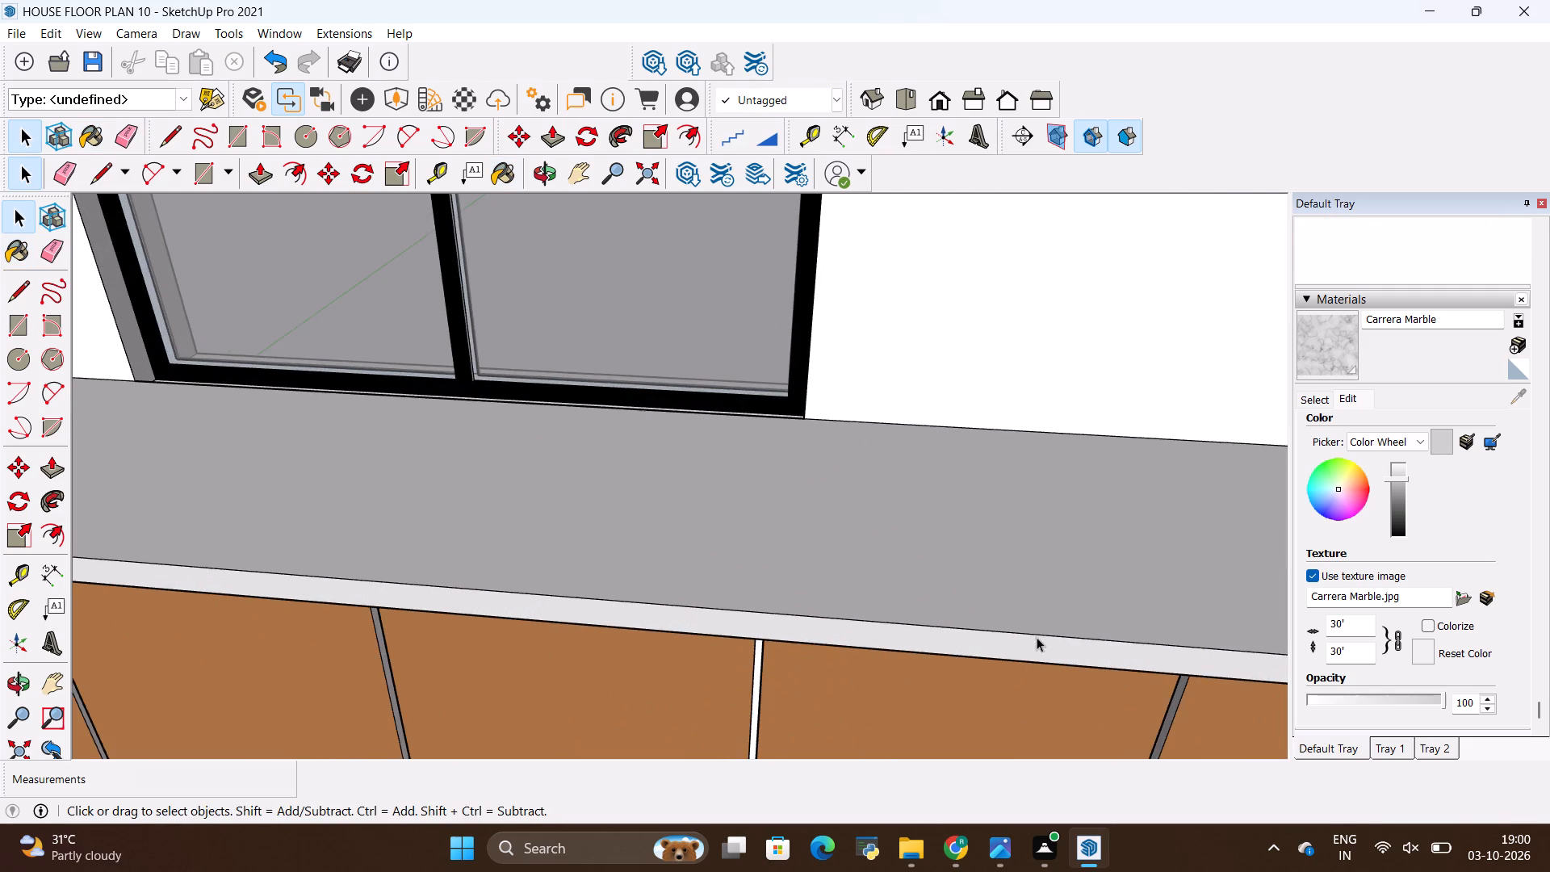
scroll(1036, 639, down, 5)
scroll(1028, 607, up, 20)
scroll(1028, 607, up, 3)
scroll(947, 605, down, 4)
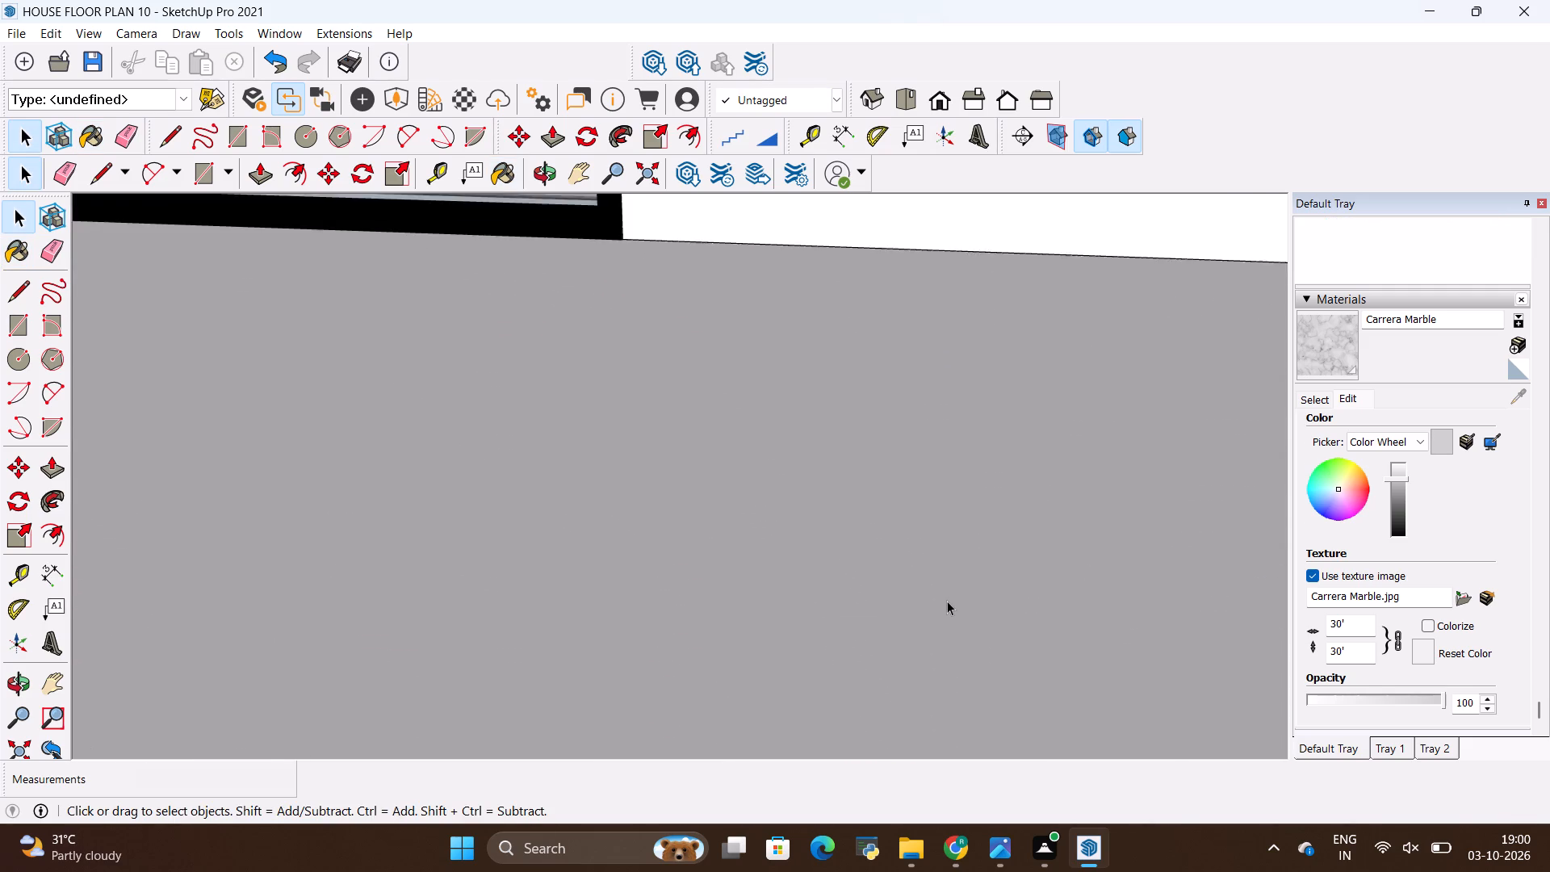
scroll(947, 601, down, 20)
scroll(947, 601, down, 7)
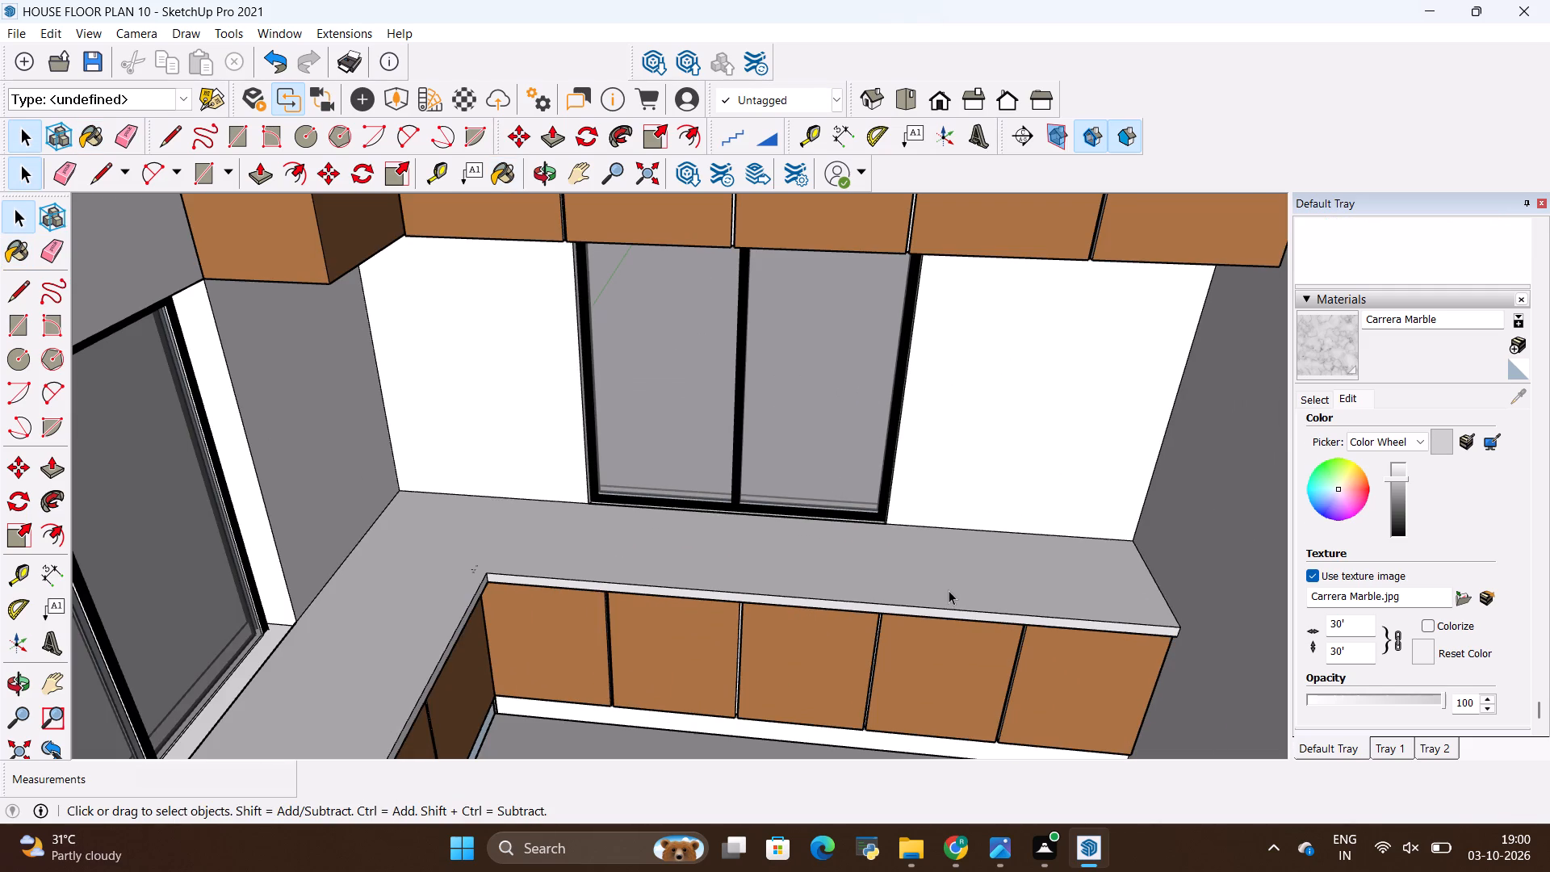
scroll(949, 590, down, 11)
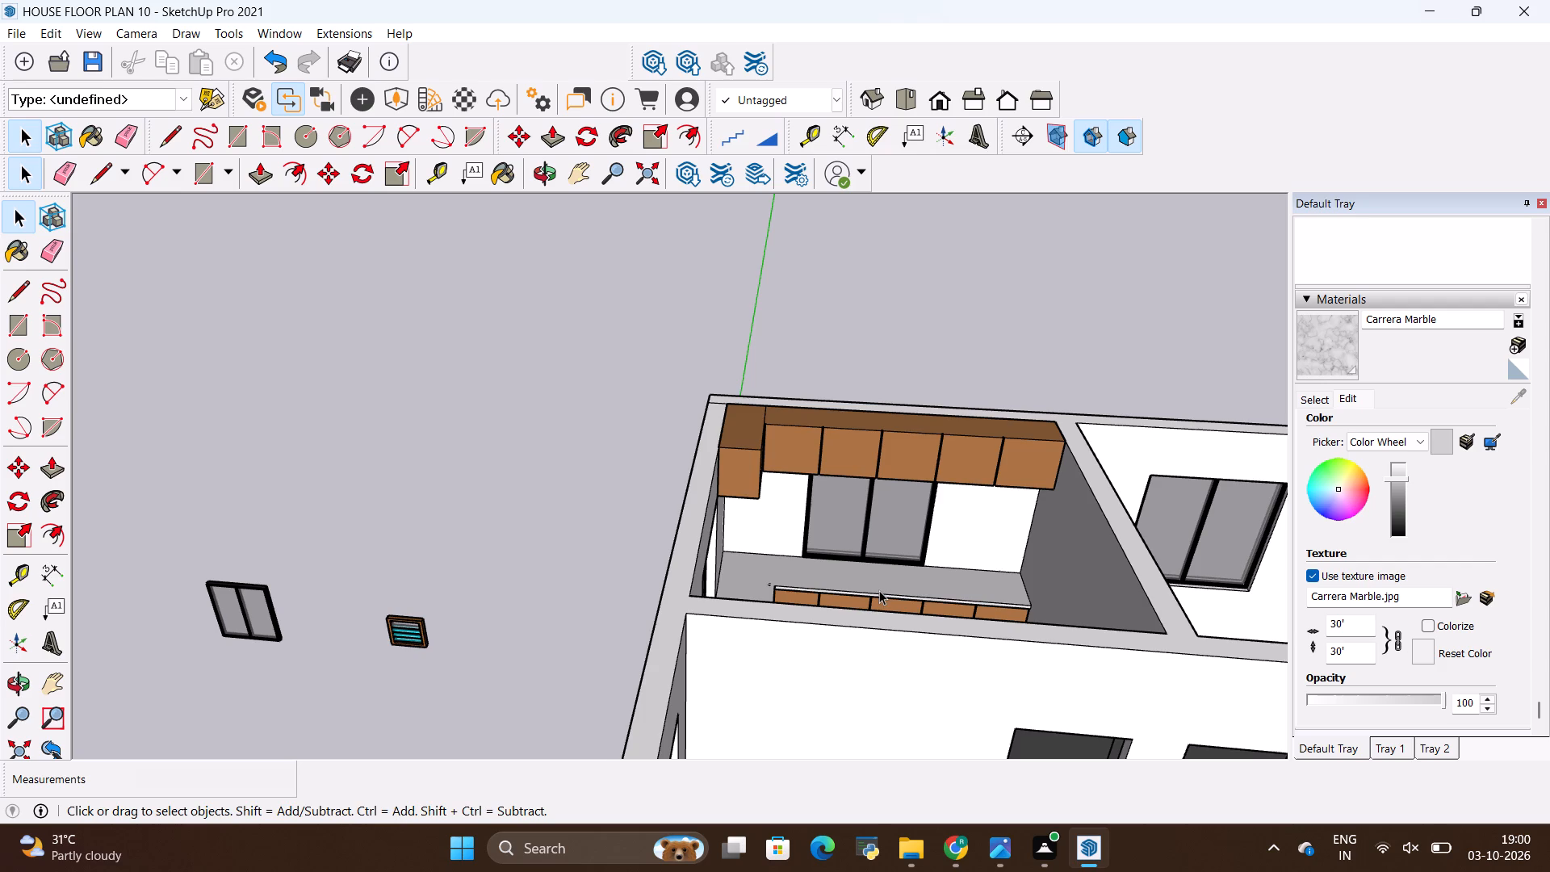
middle_drag(928, 599, 449, 621)
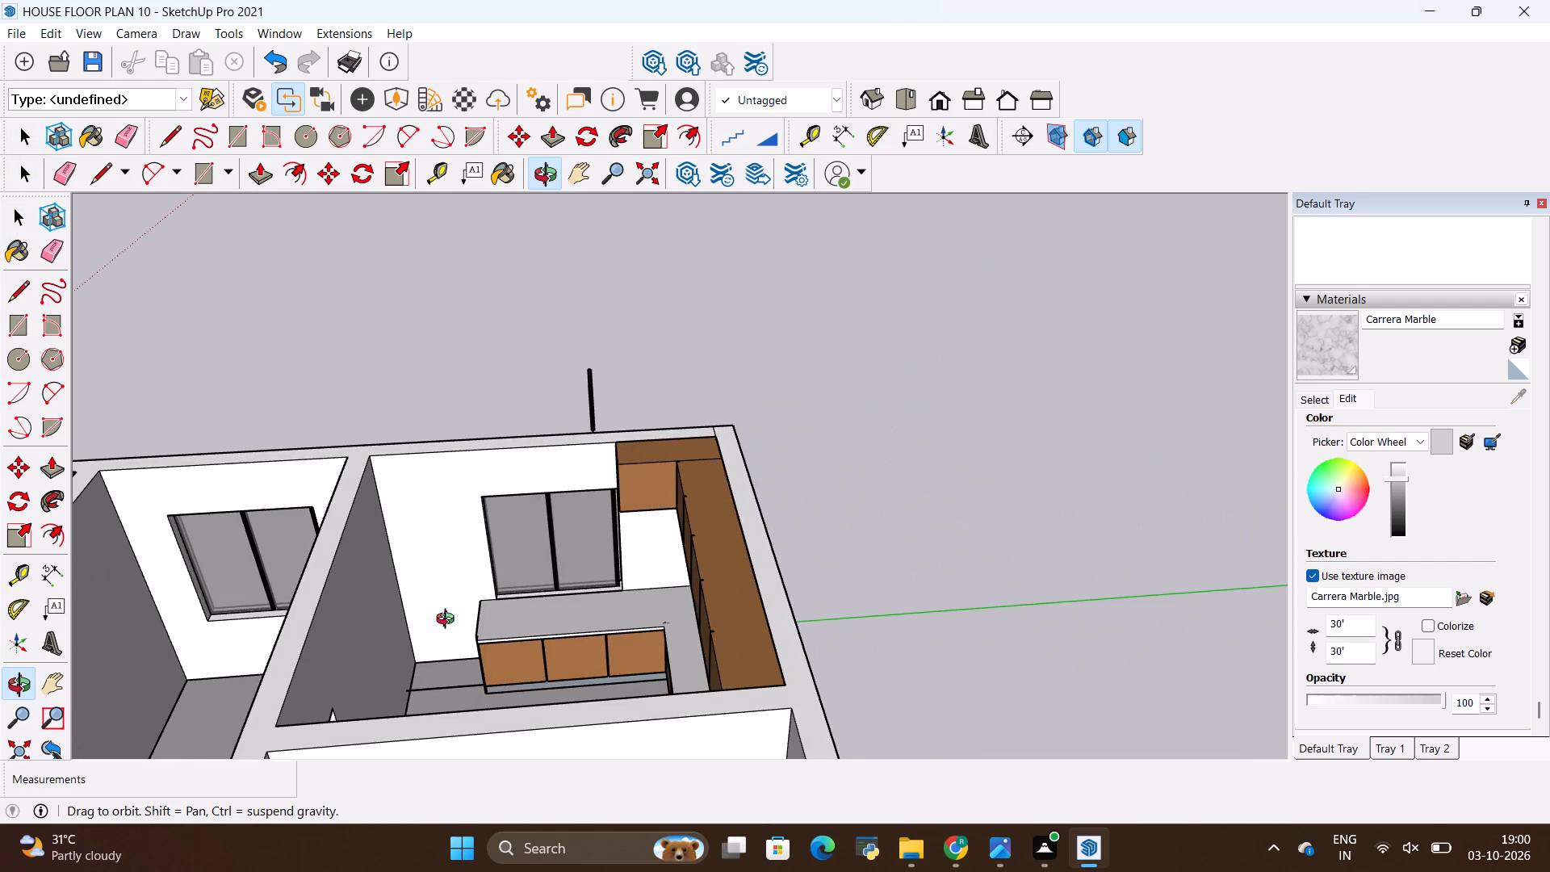
middle_drag(449, 621, 908, 639)
scroll(1002, 555, up, 8)
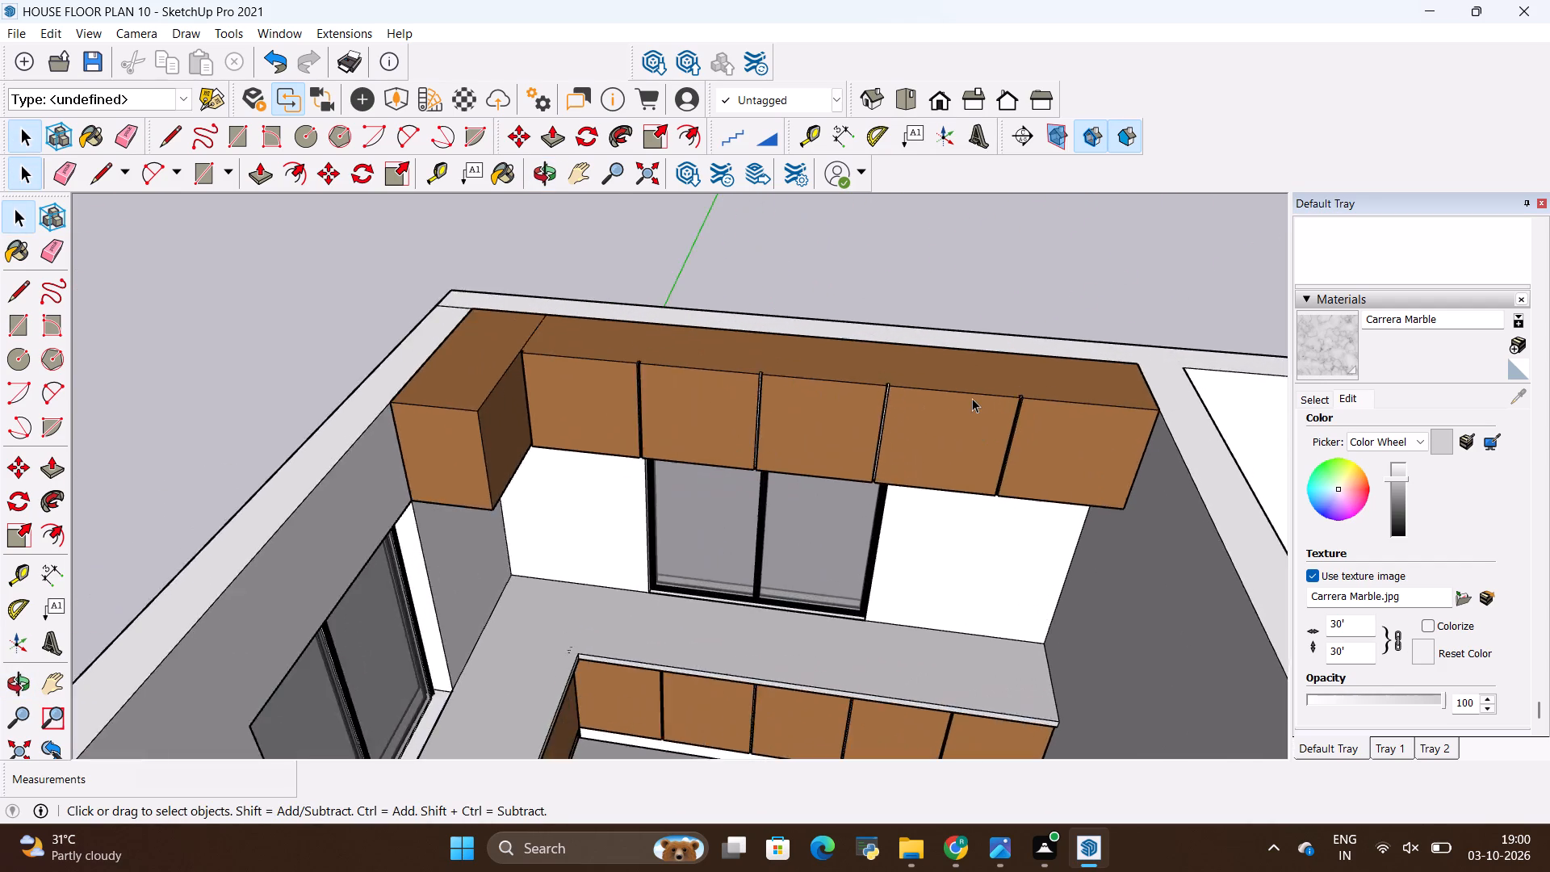
scroll(972, 398, up, 16)
scroll(970, 400, down, 2)
scroll(970, 400, up, 3)
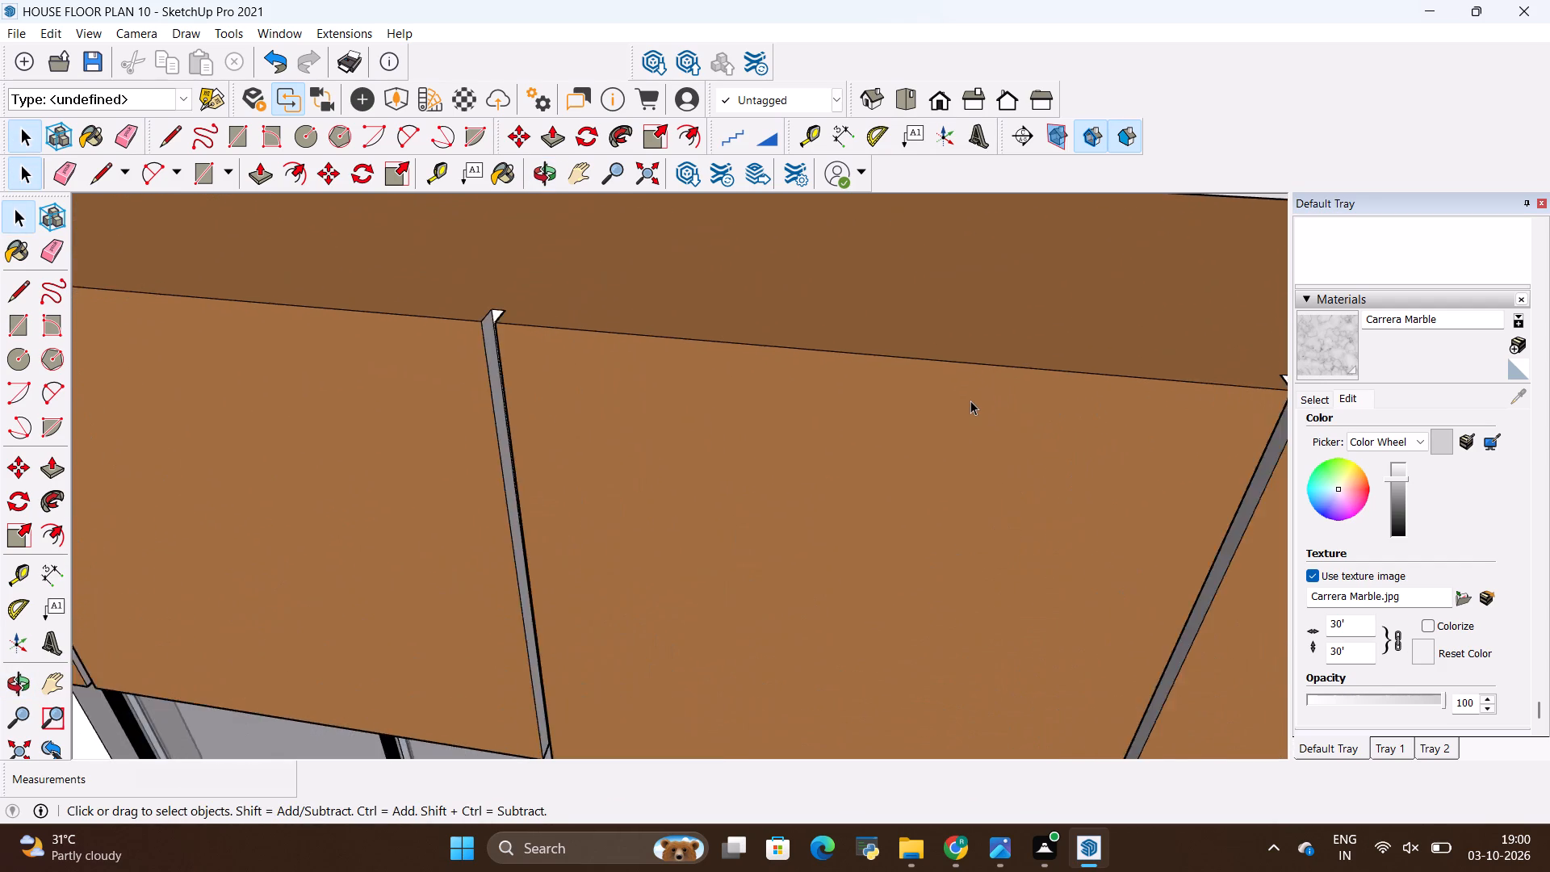
scroll(970, 400, down, 20)
scroll(970, 400, down, 7)
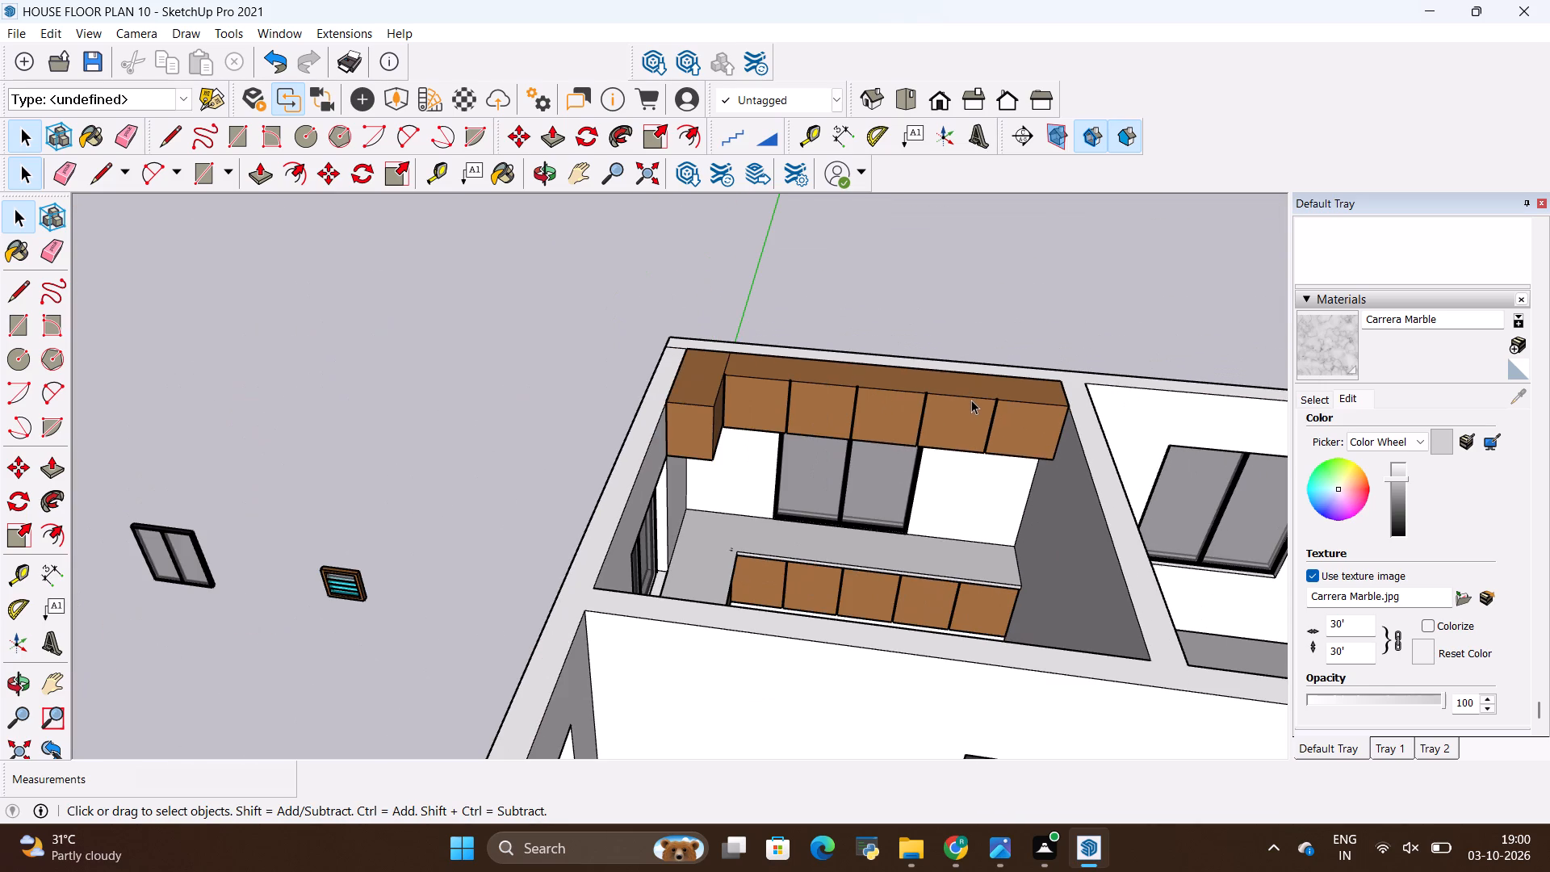
key(space)
click(1011, 249)
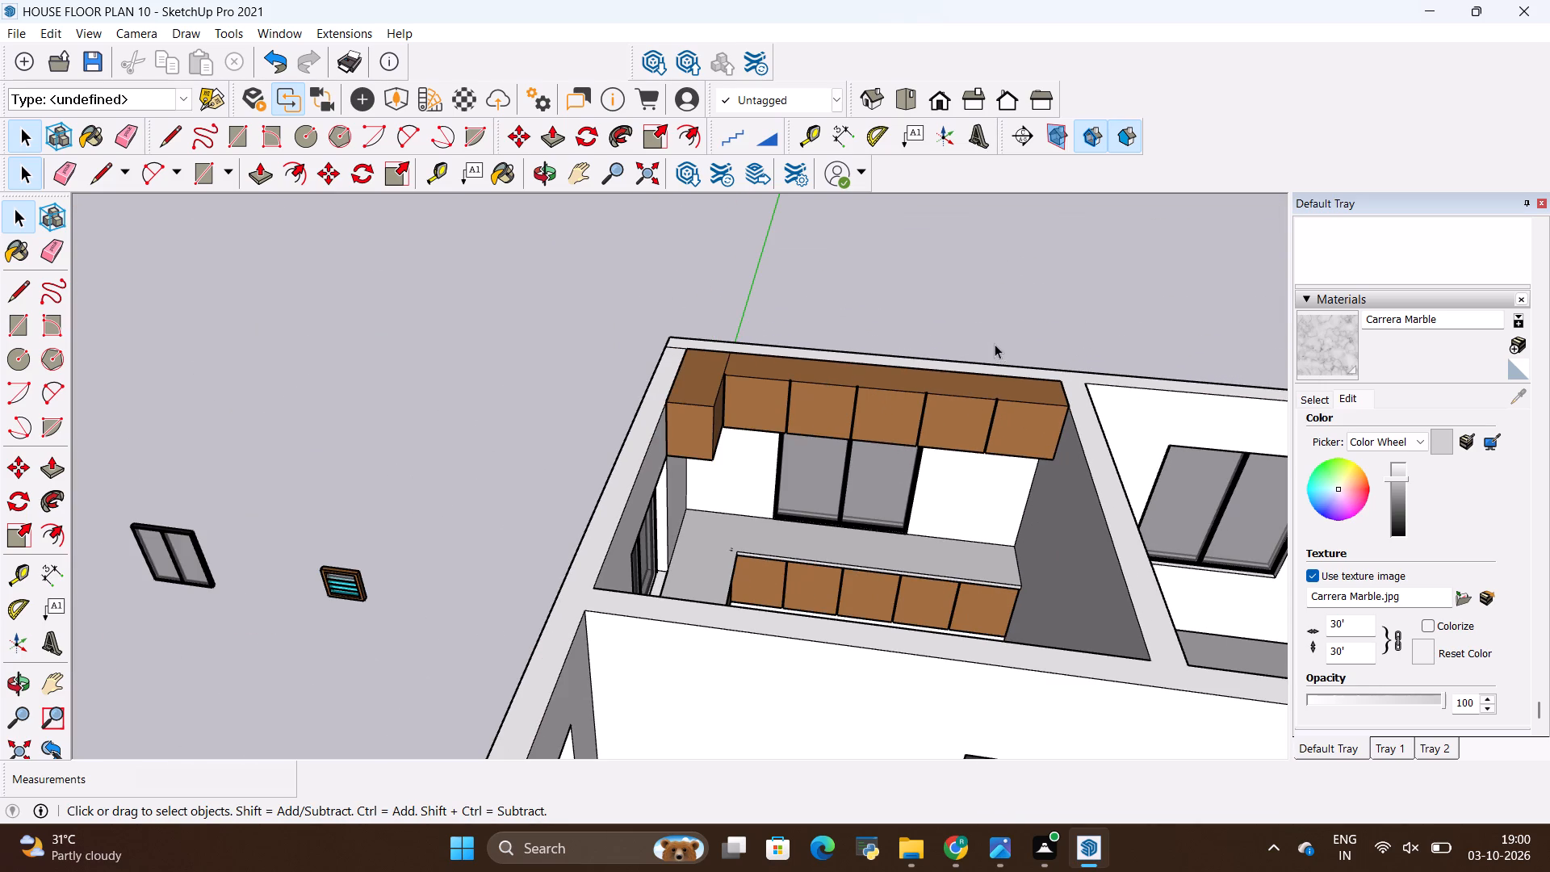
click(995, 340)
Examine the living room's slatted TV wall and shelving, and the whole house from outside and above.
scroll(847, 602, down, 14)
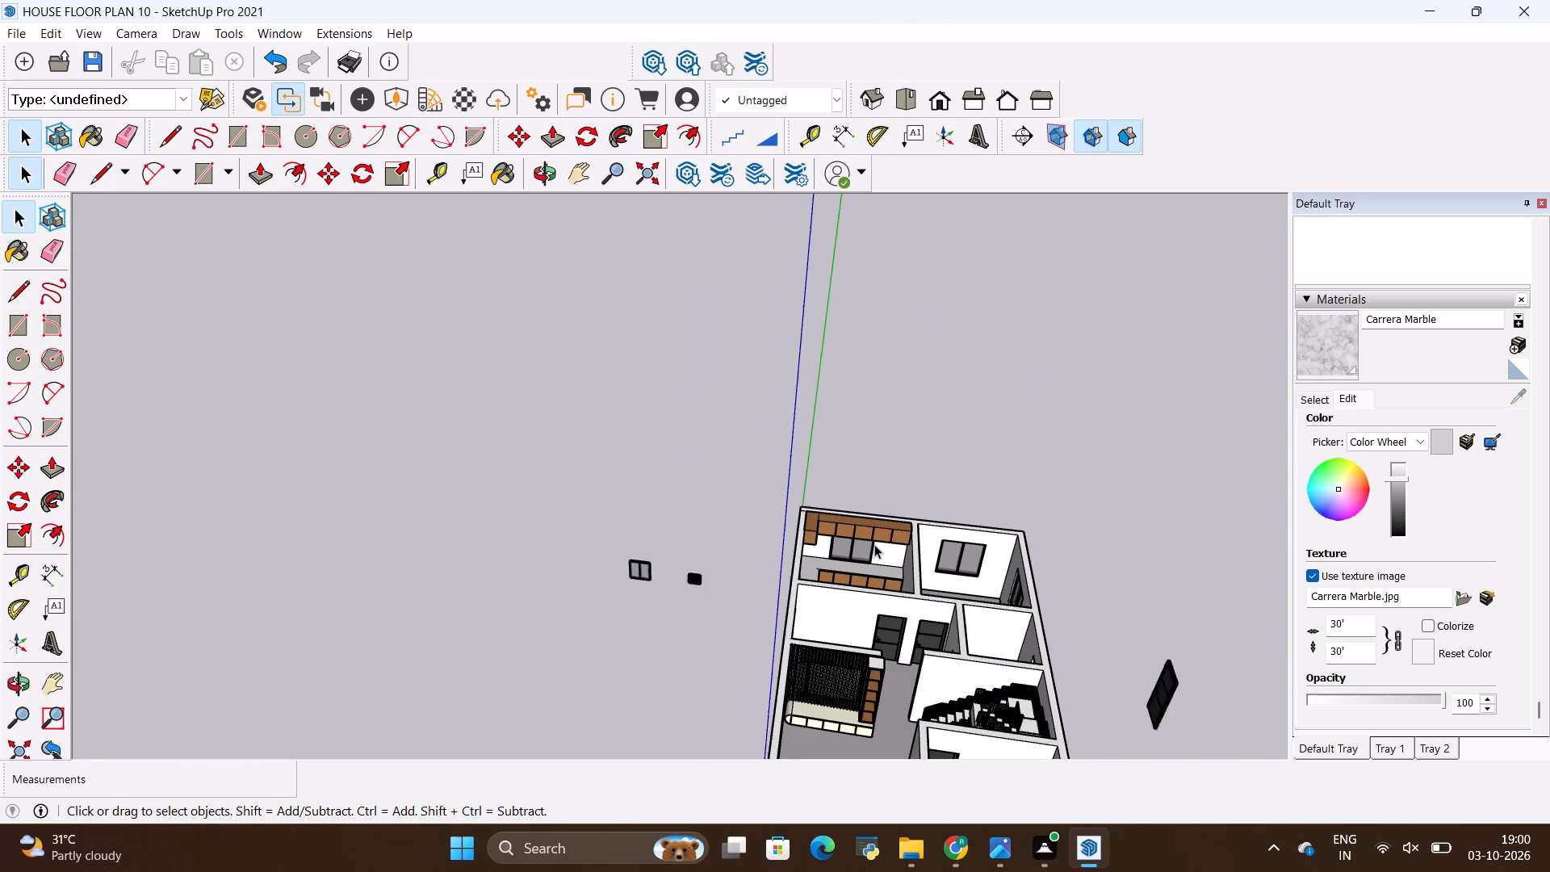
scroll(823, 775, up, 18)
scroll(863, 652, up, 4)
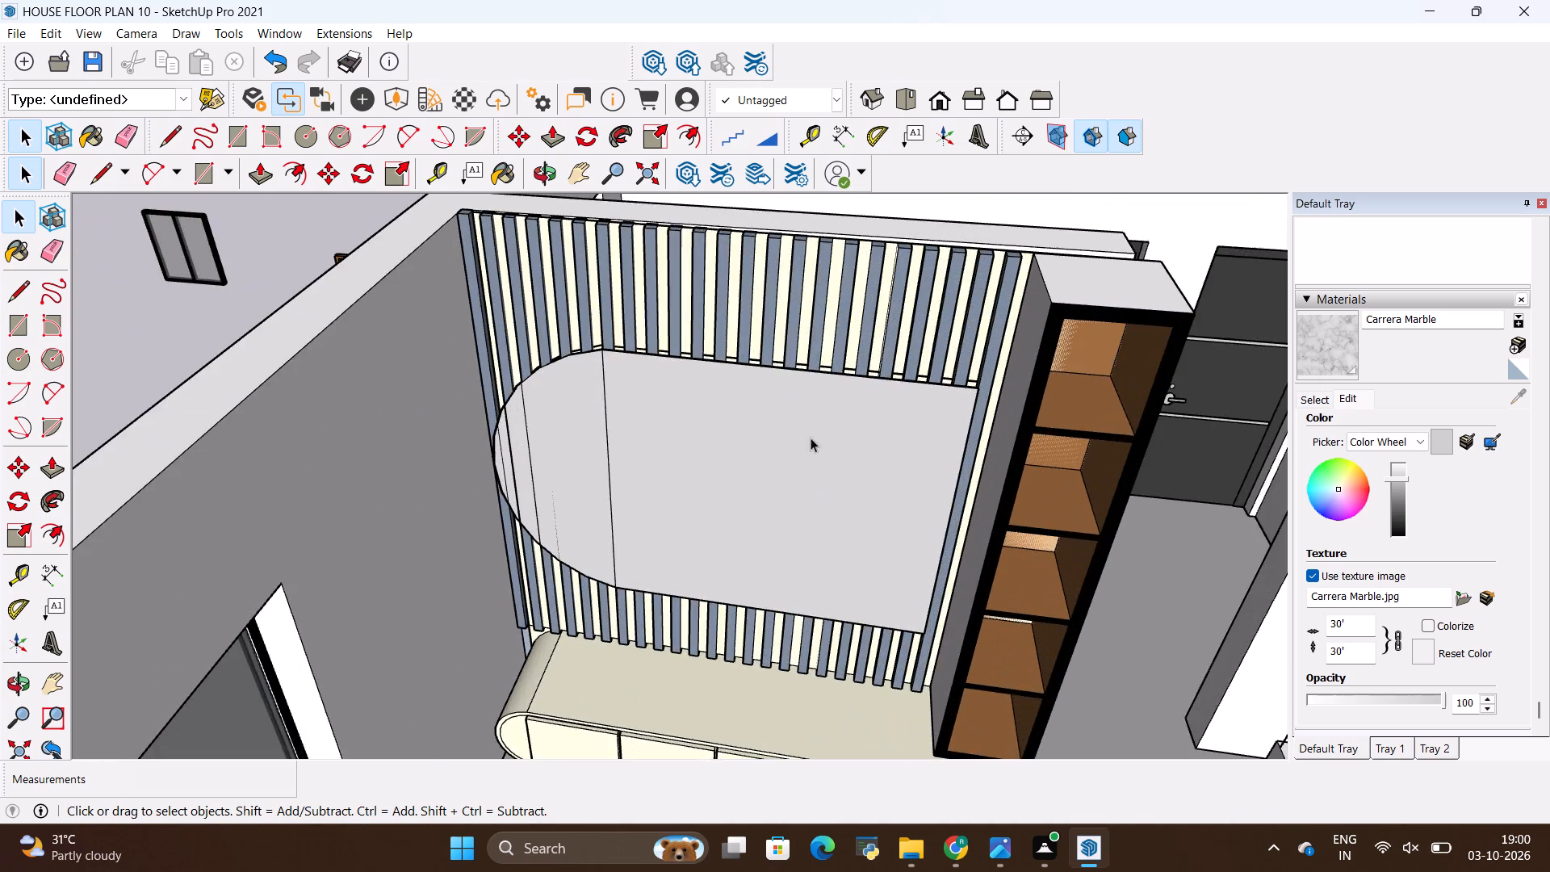
scroll(784, 414, up, 8)
scroll(770, 521, down, 9)
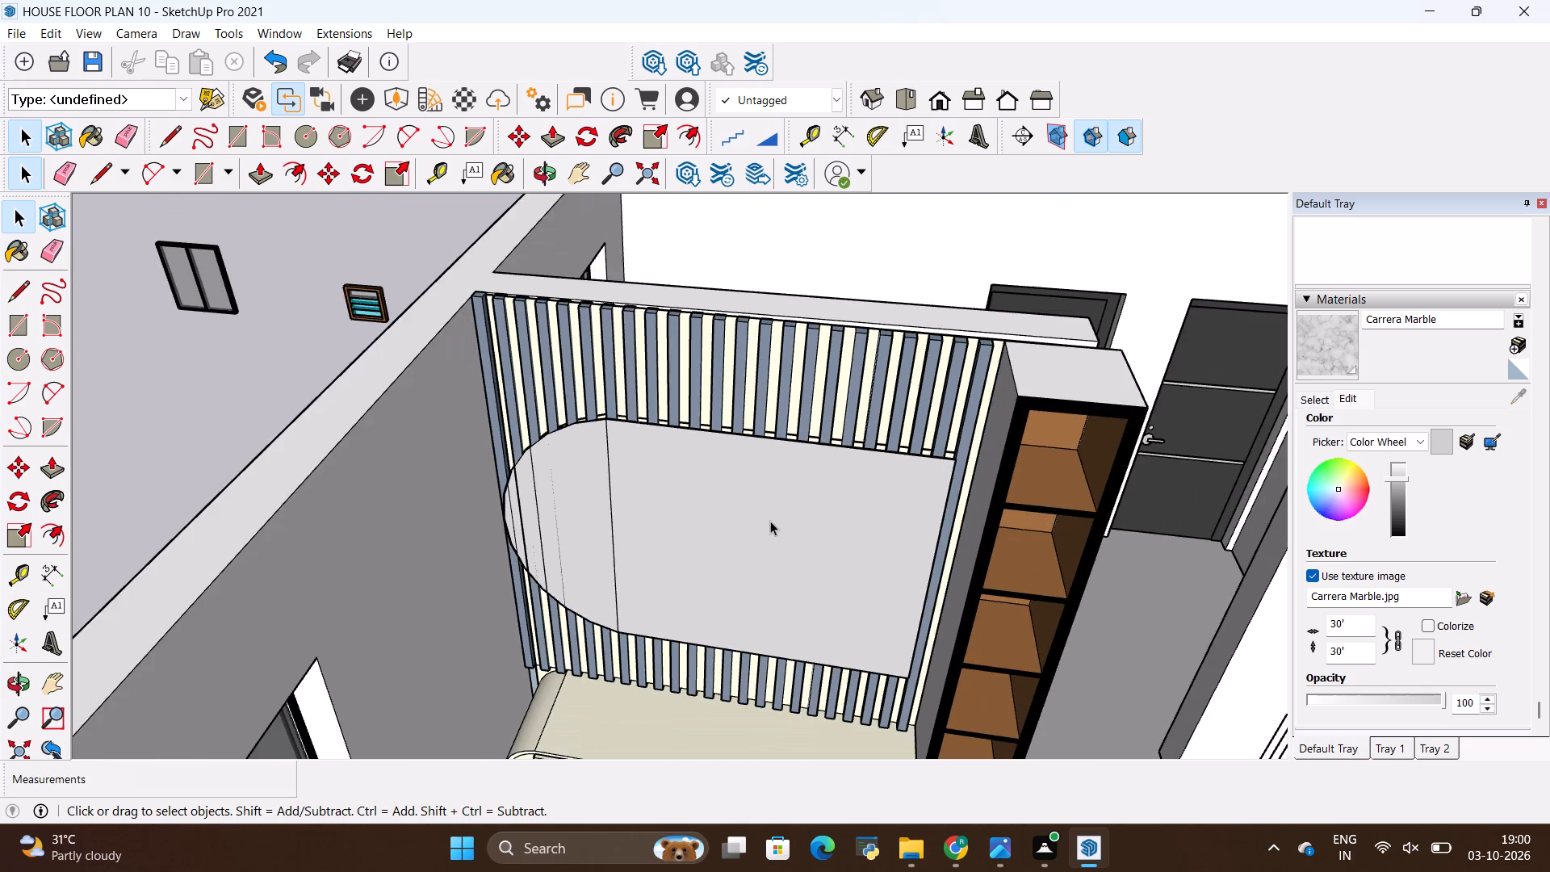
scroll(770, 521, down, 18)
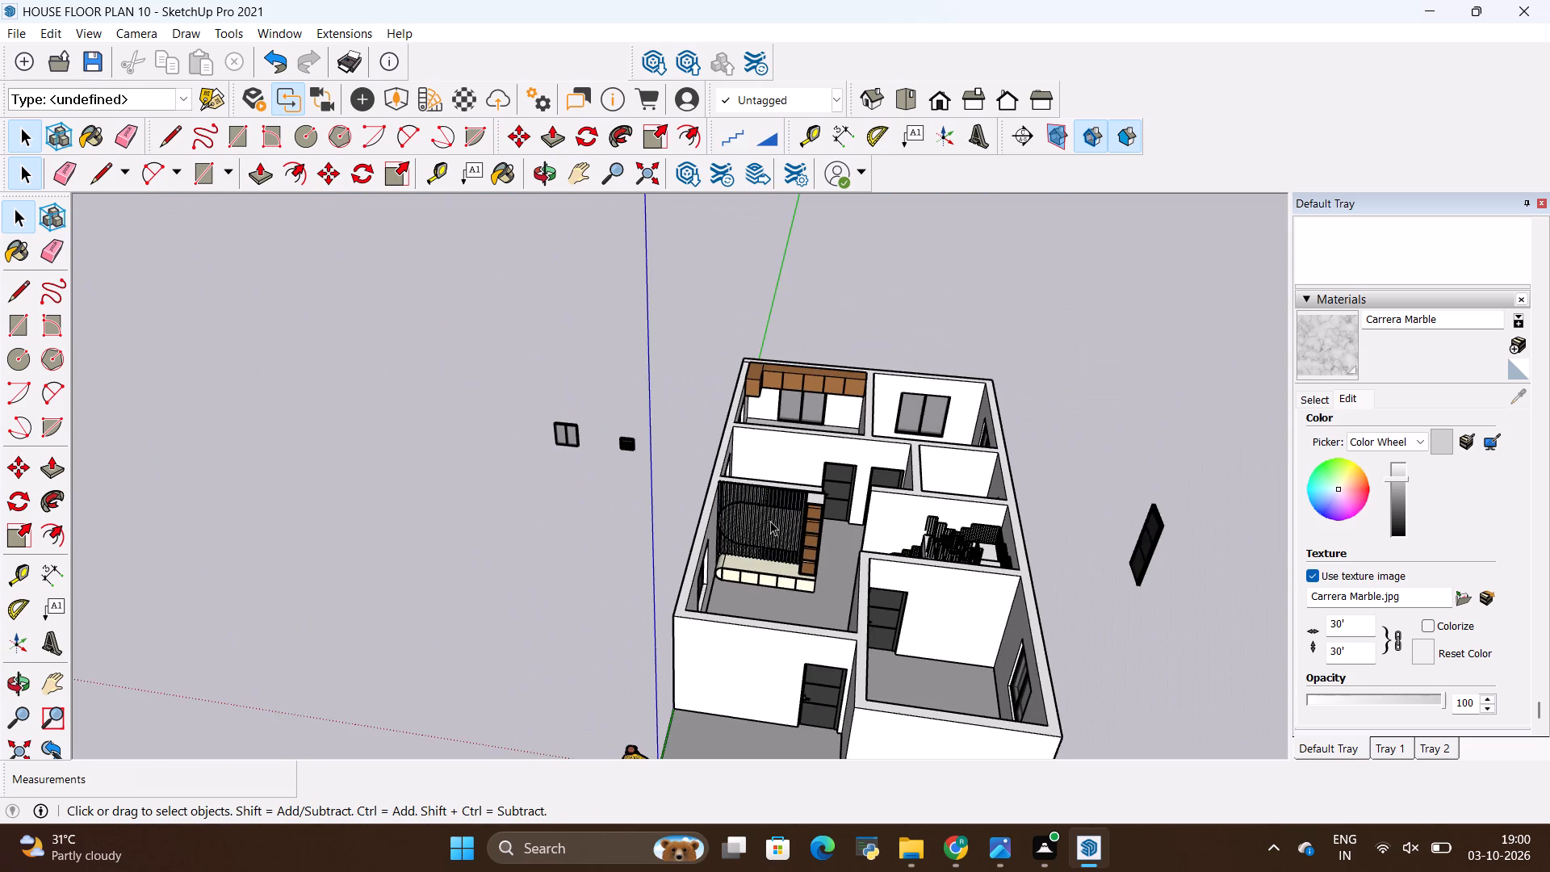
scroll(770, 521, down, 4)
middle_drag(715, 672, 977, 479)
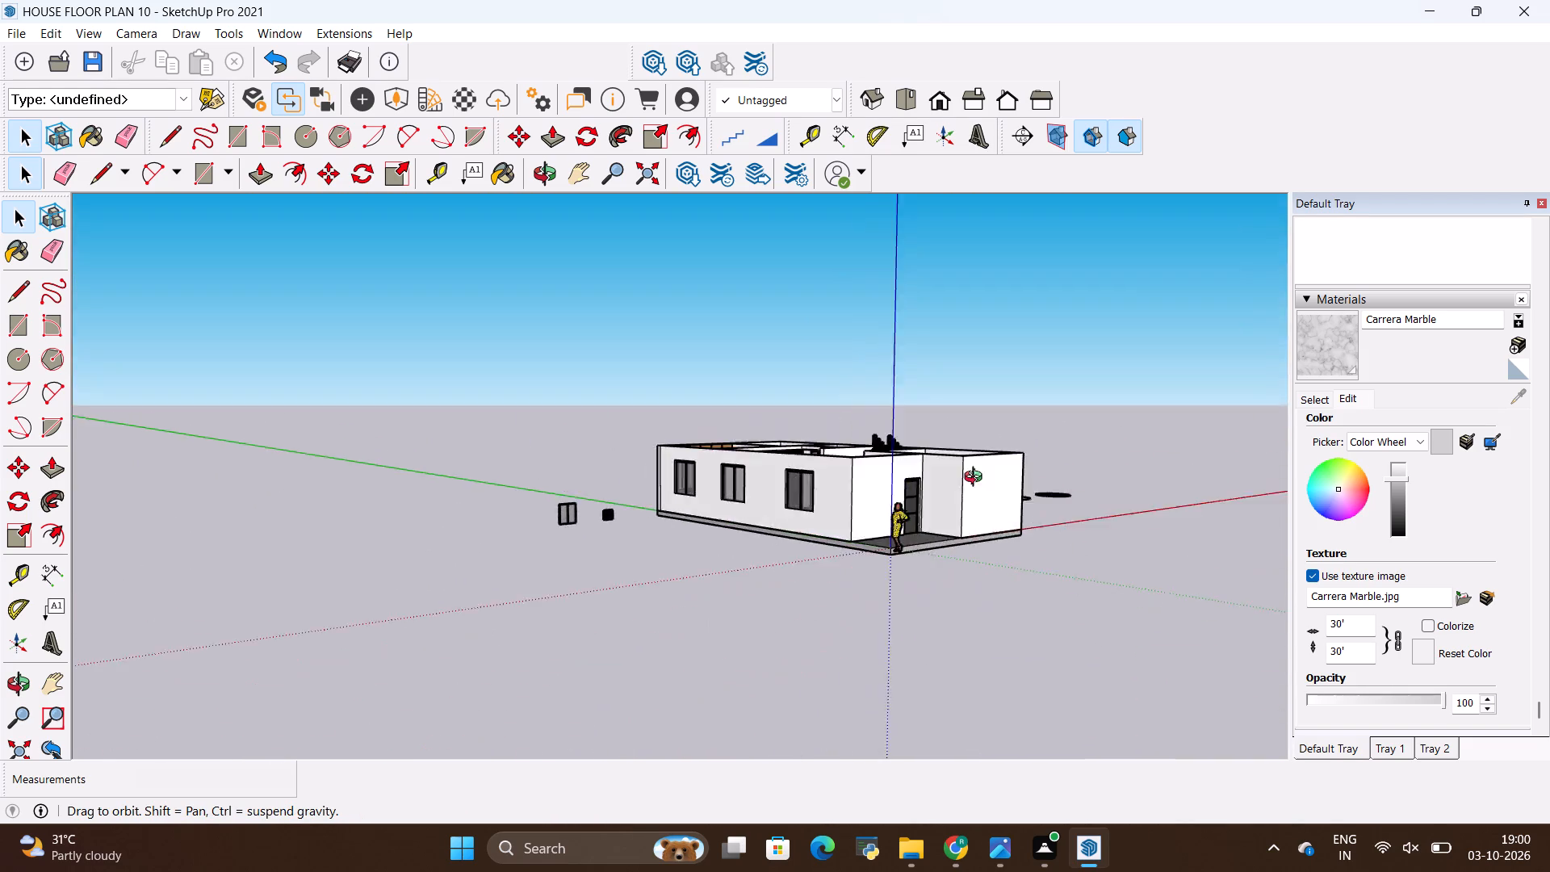
middle_drag(977, 479, 627, 609)
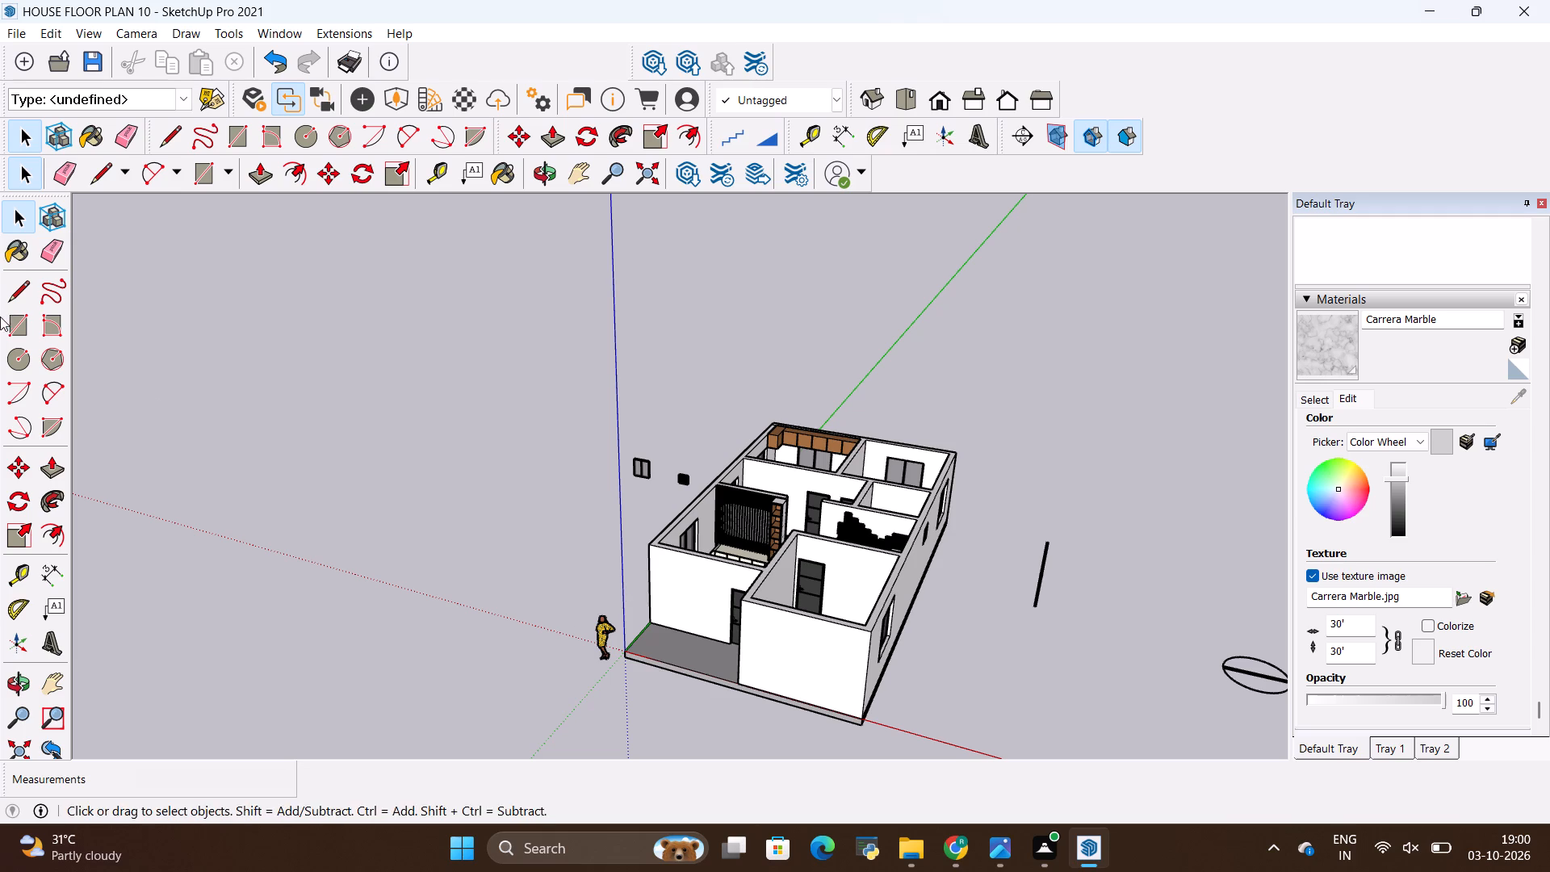
Turn on the Depth Cue edge style.
click(84, 36)
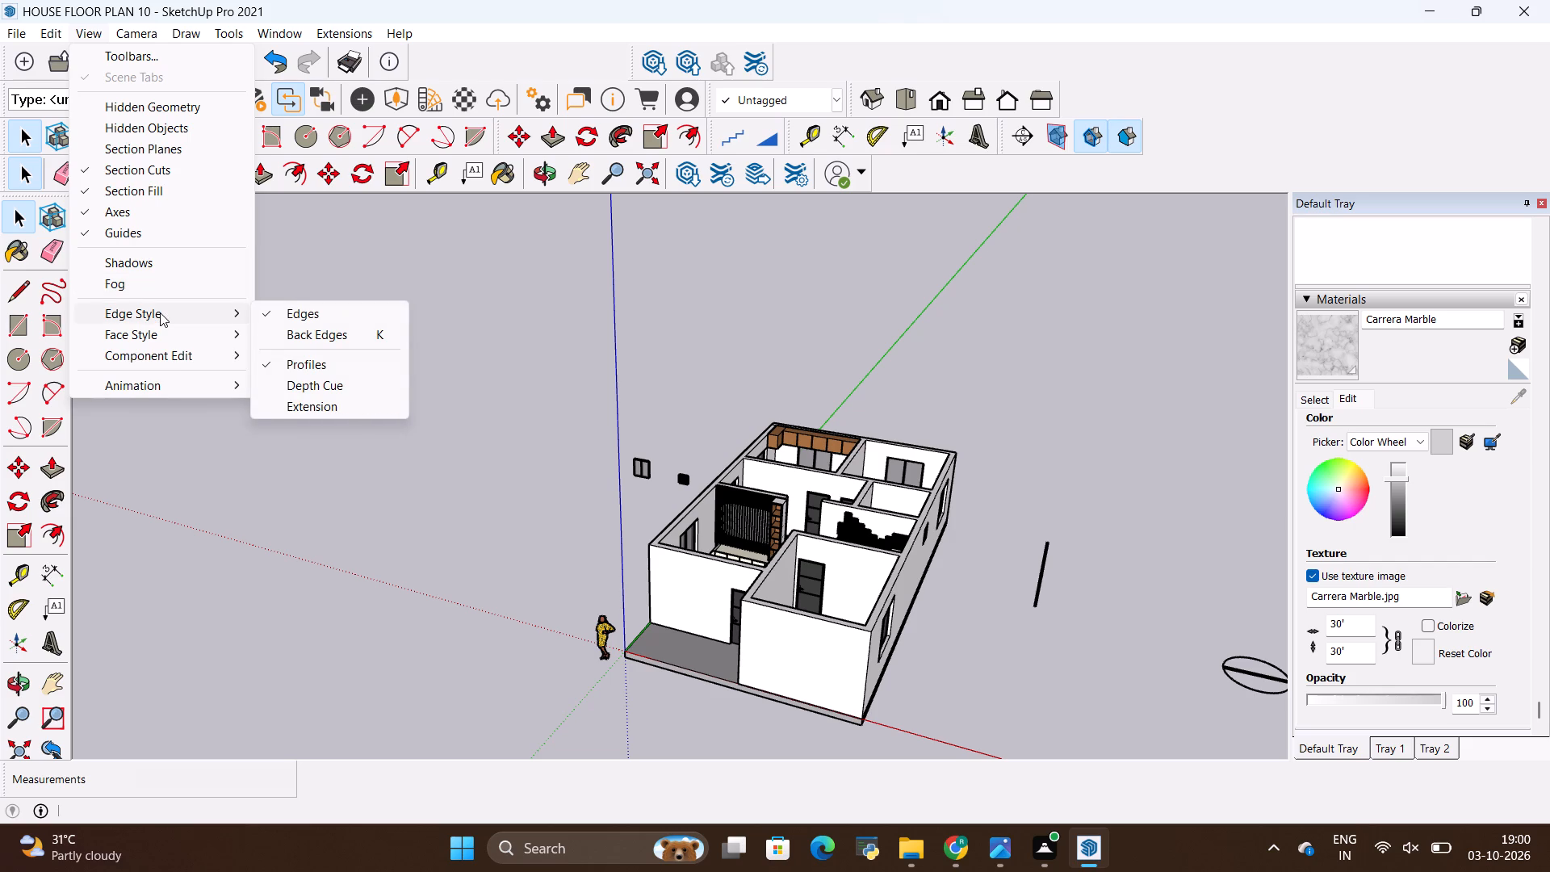
click(266, 382)
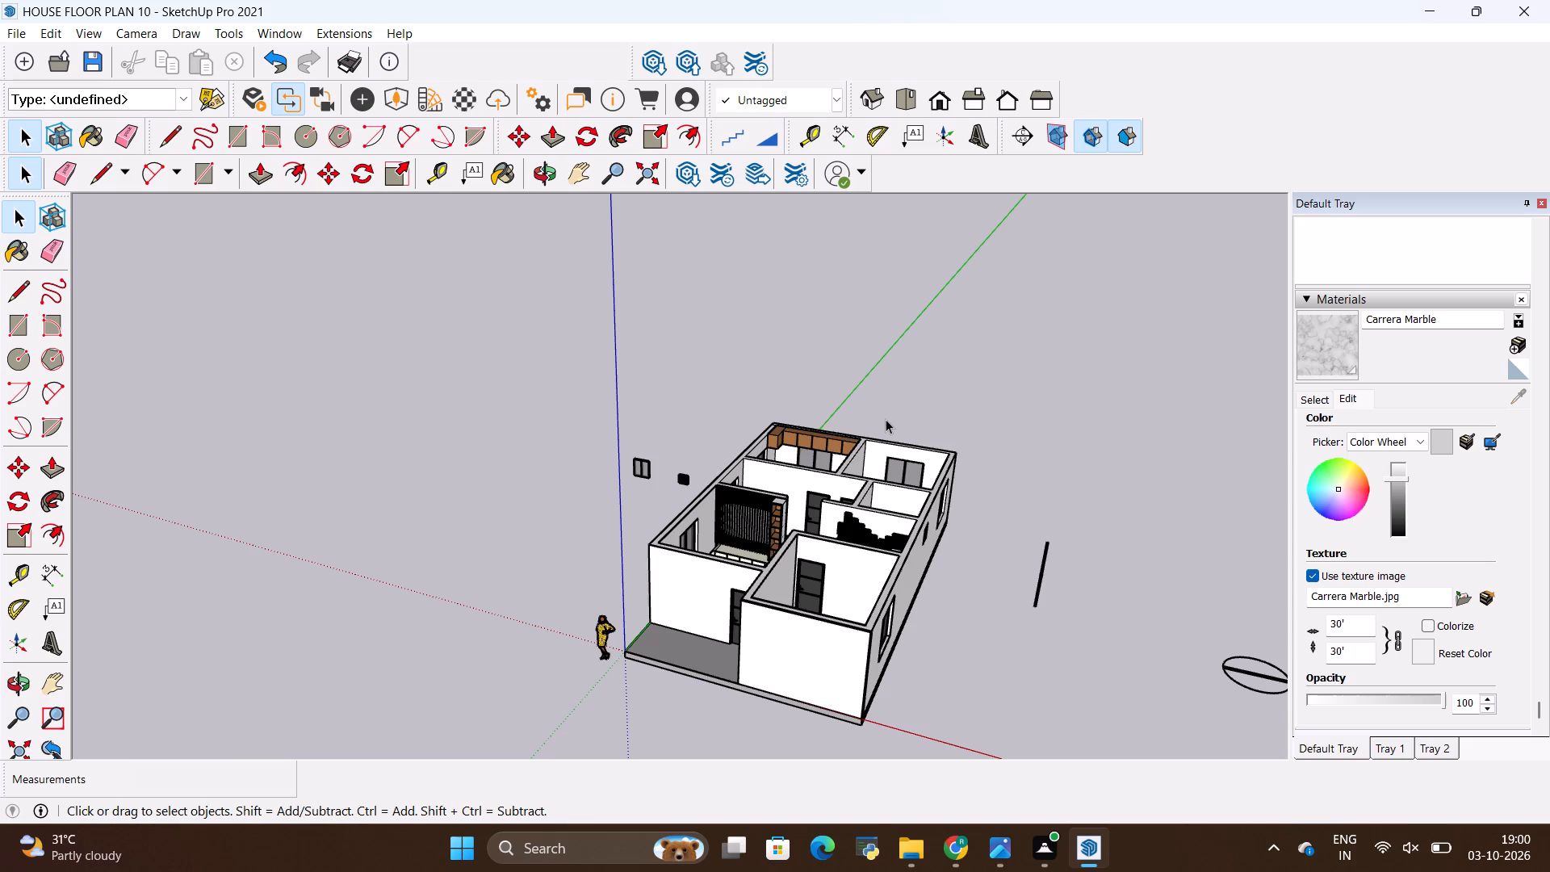
Examine how the edges display on the kitchen cabinets, the TV wall and the whole house.
scroll(886, 419, up, 8)
scroll(760, 471, up, 11)
middle_drag(725, 507, 725, 511)
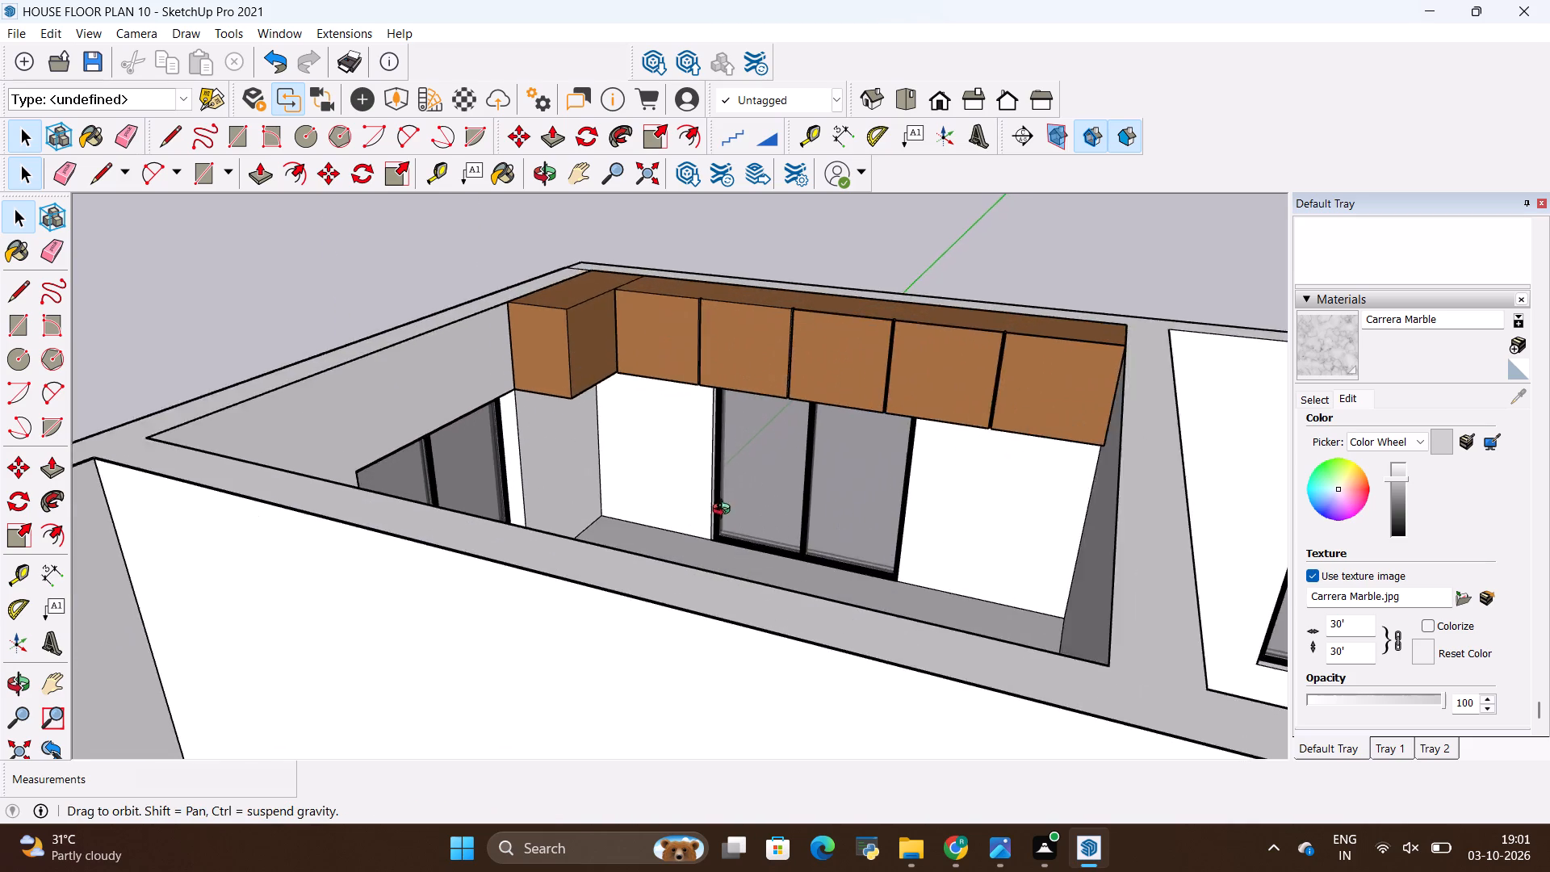
middle_drag(725, 511, 794, 446)
scroll(794, 440, down, 11)
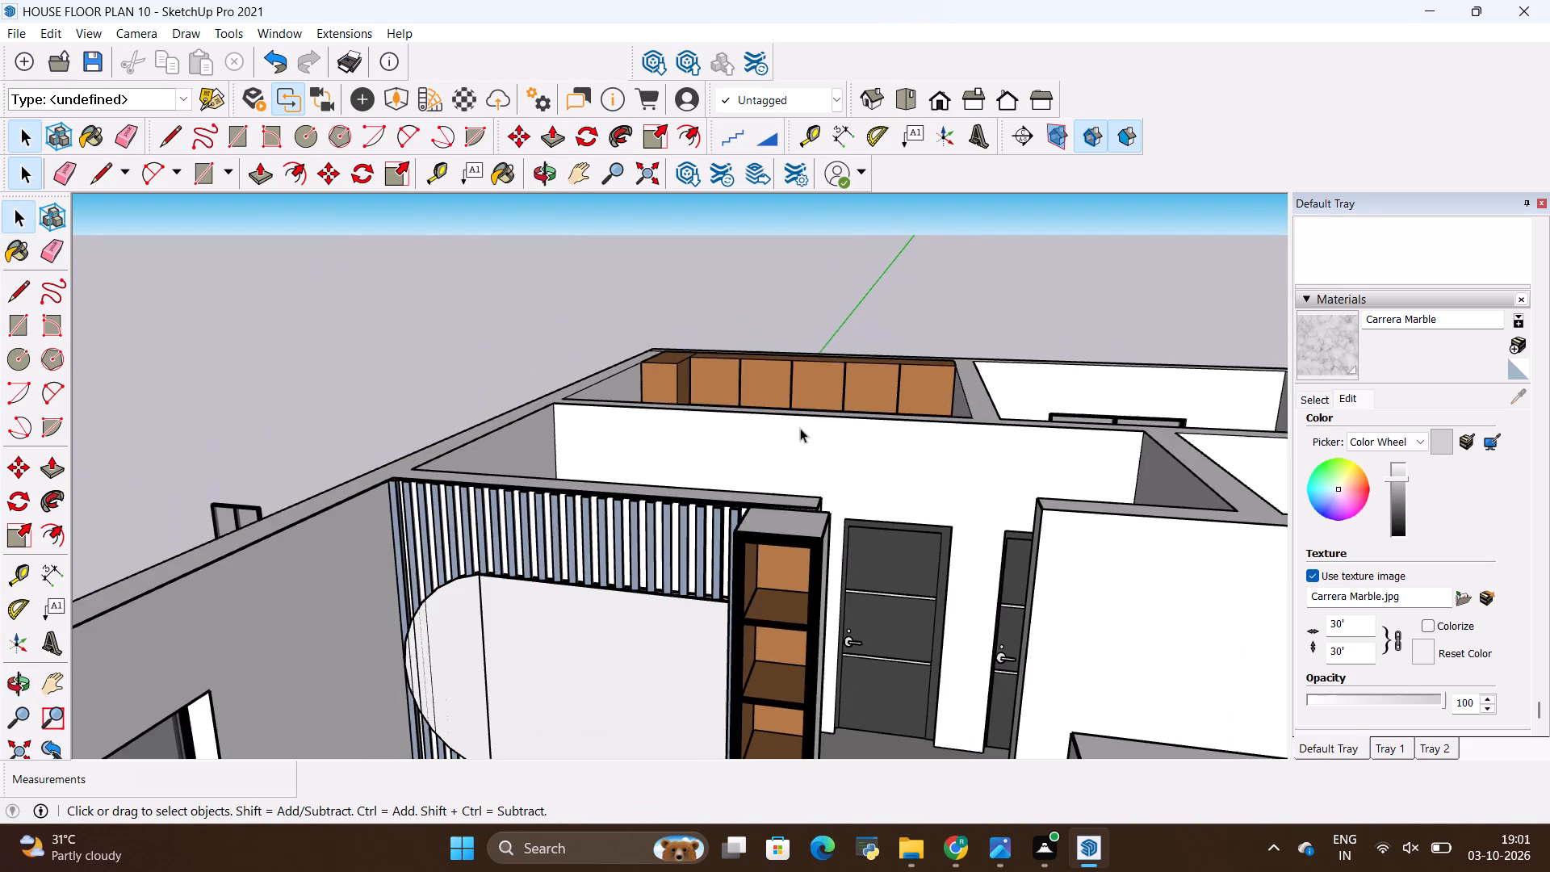
scroll(800, 428, down, 6)
scroll(667, 535, down, 5)
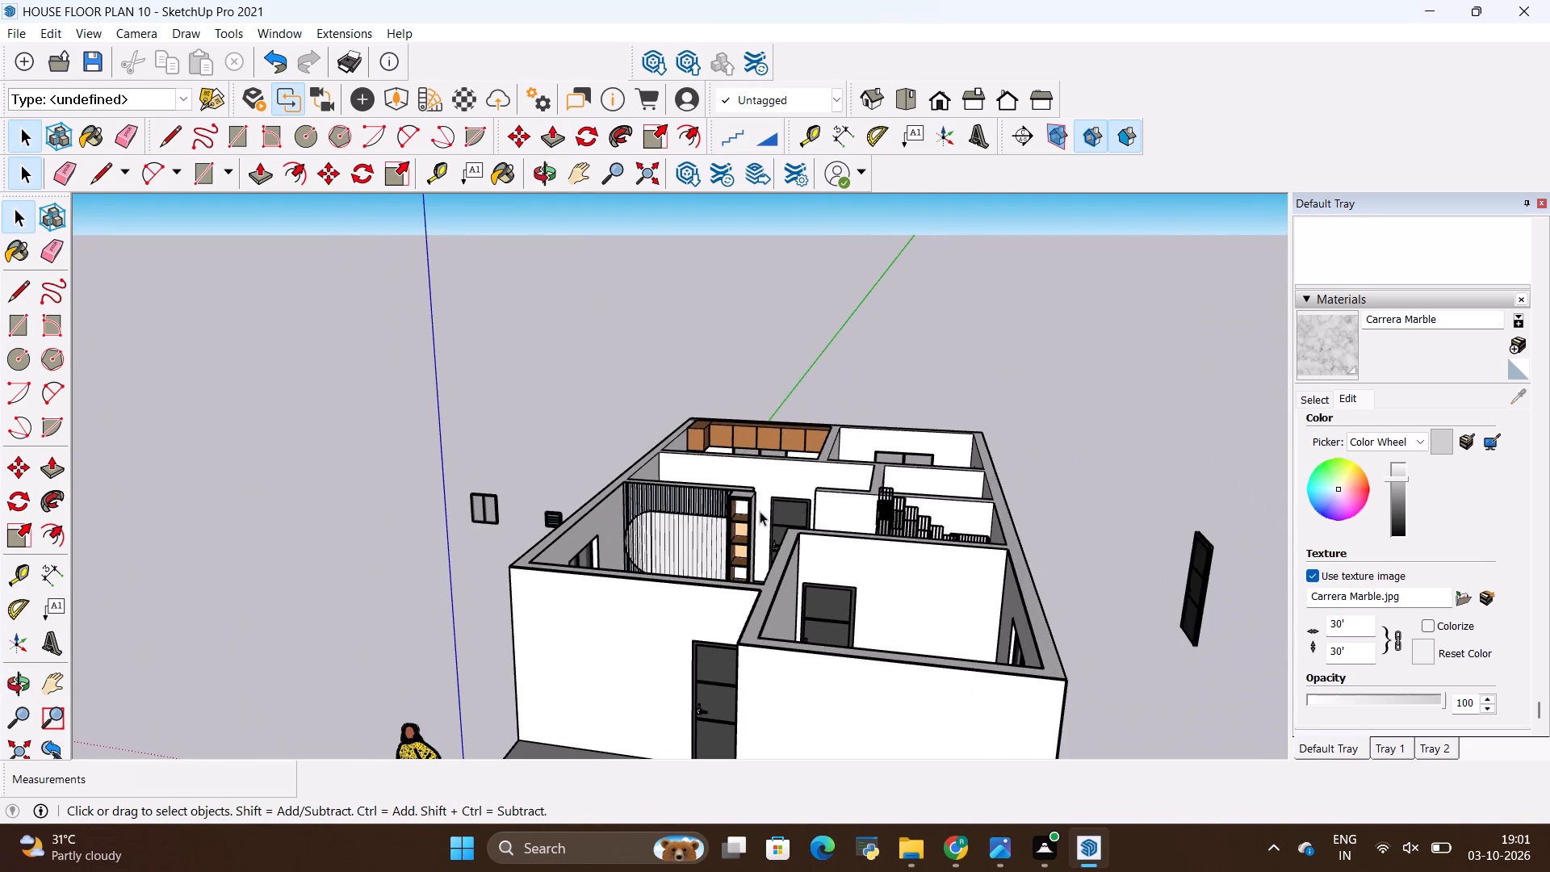
scroll(760, 511, down, 4)
middle_drag(769, 509, 749, 639)
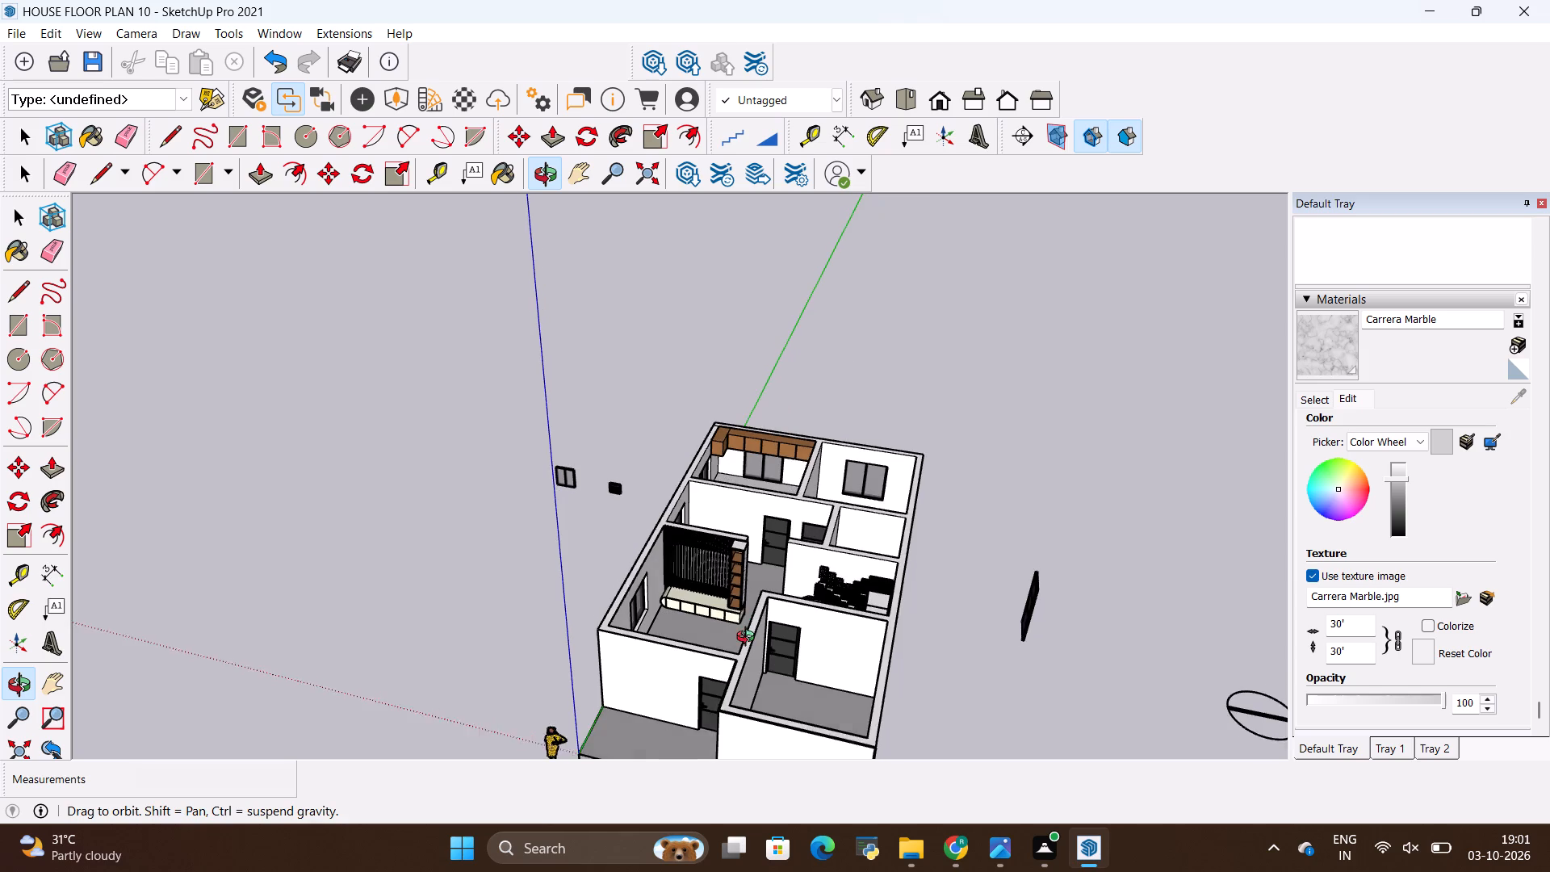
middle_drag(749, 639, 752, 652)
Turn on the Back Edges edge style and check the kitchen.
click(90, 31)
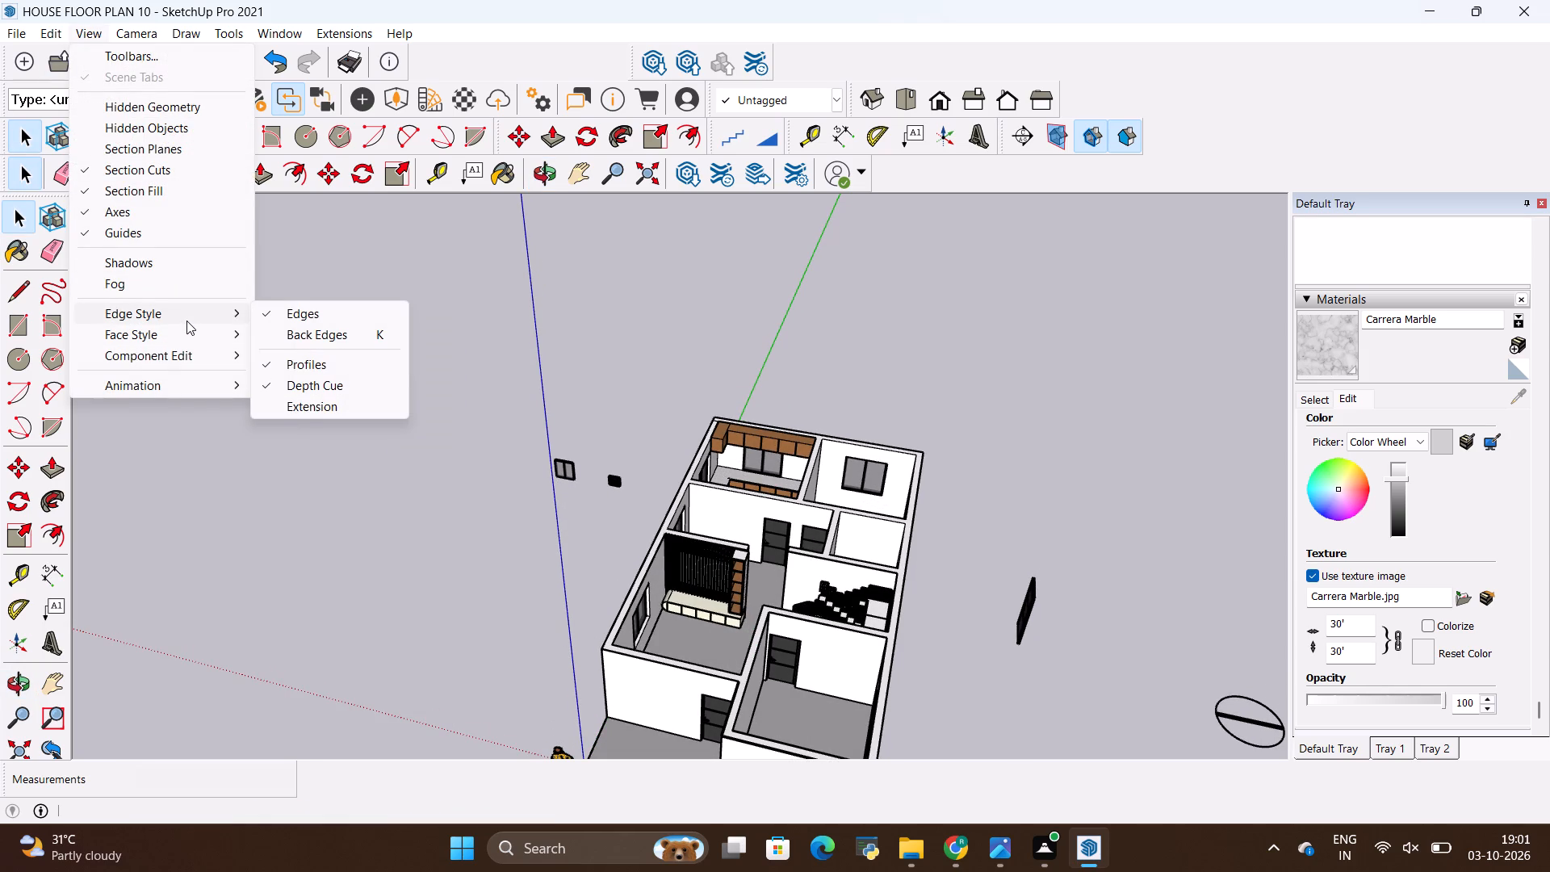
click(262, 337)
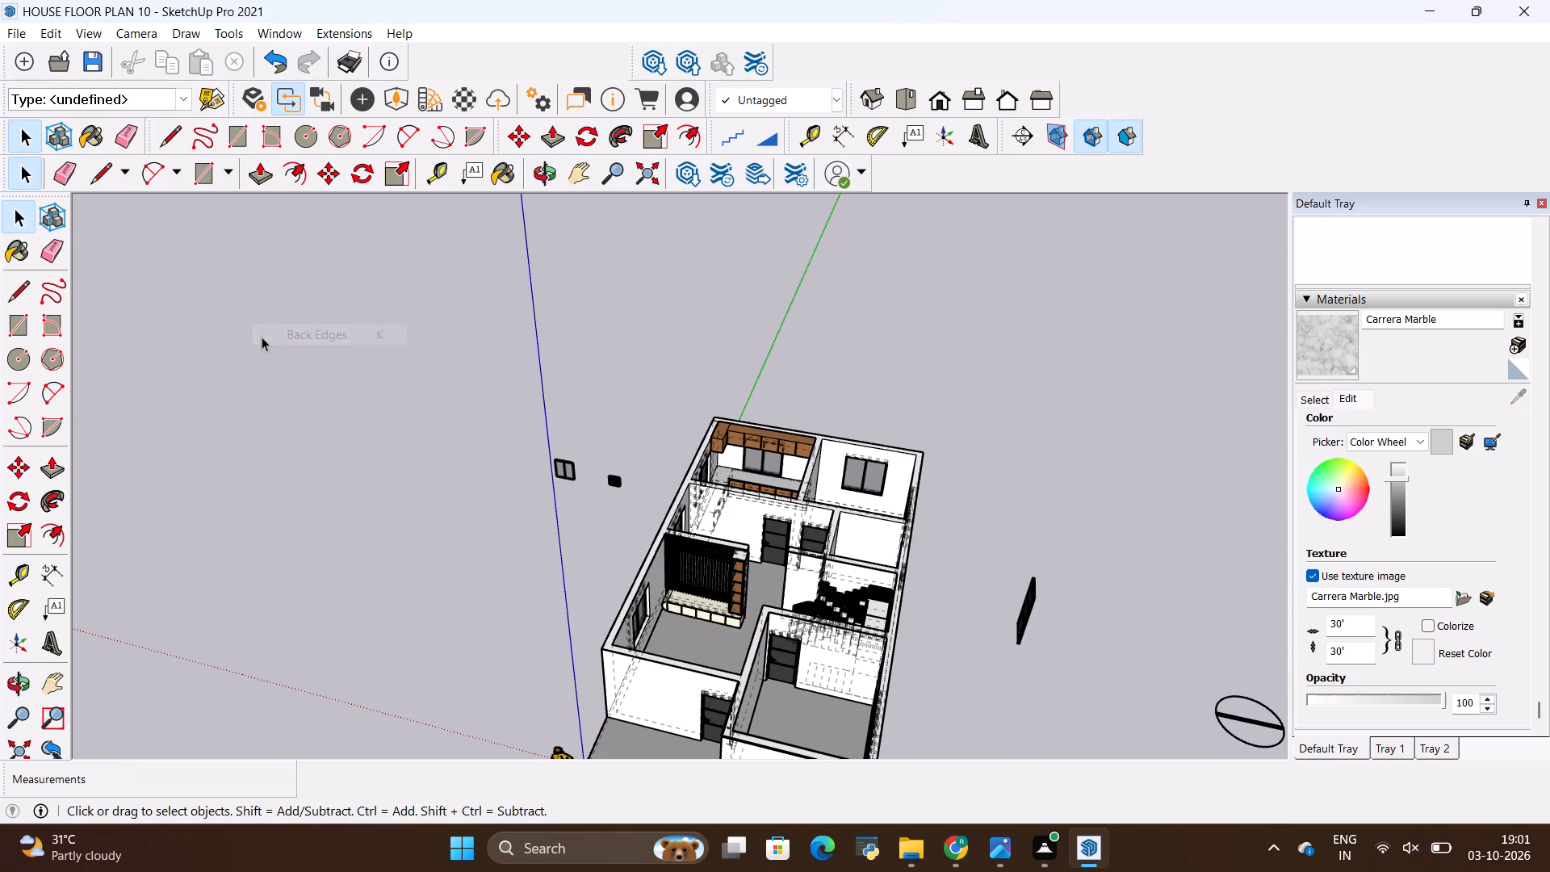
scroll(362, 174, up, 1)
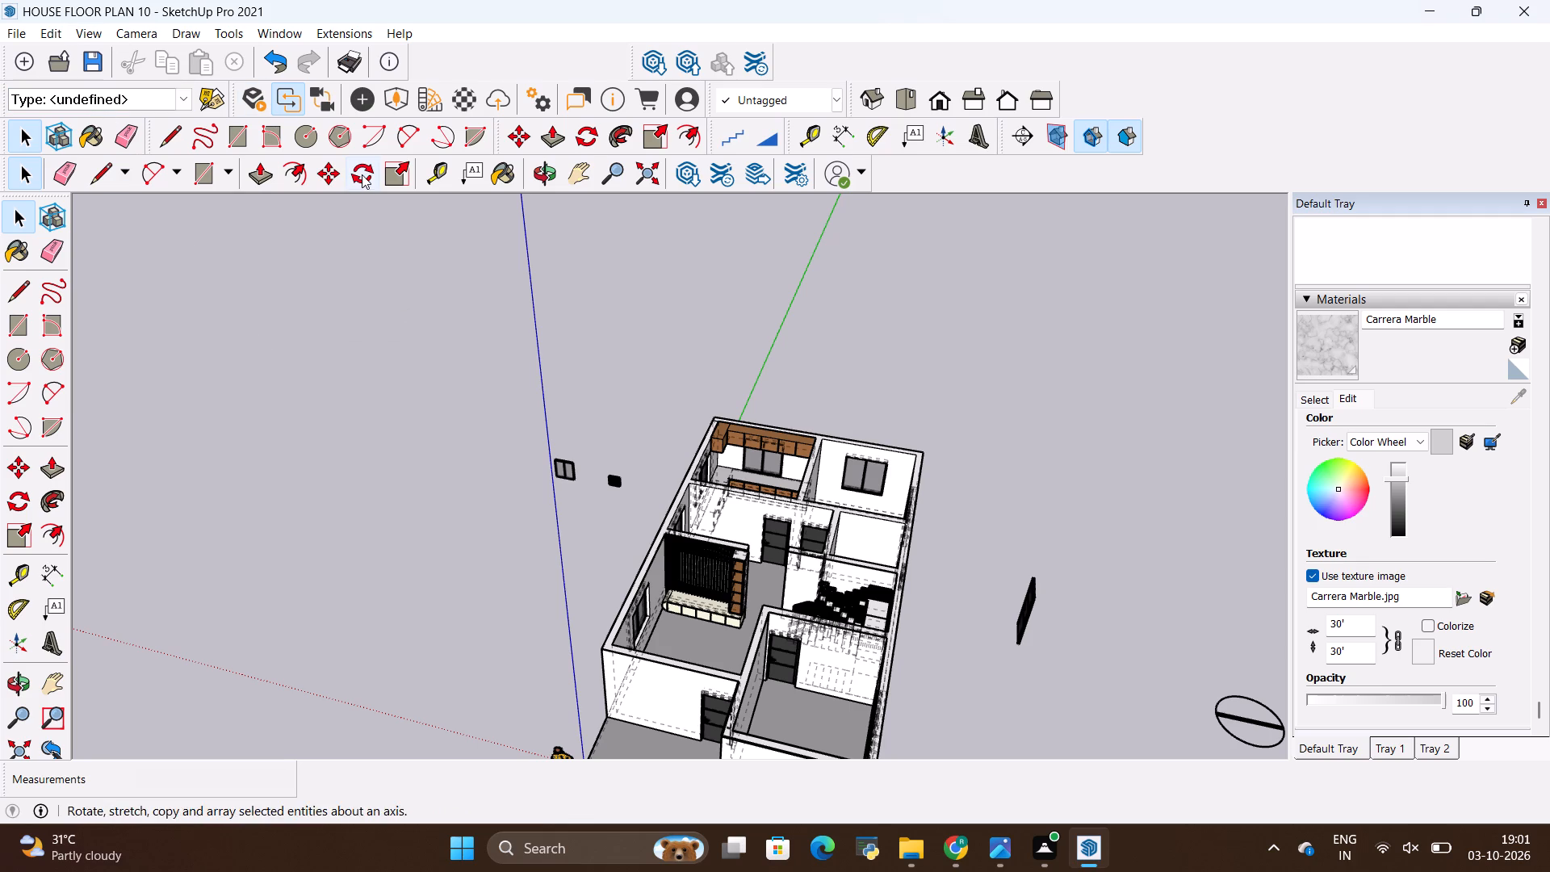
scroll(362, 174, up, 5)
scroll(748, 417, down, 4)
scroll(760, 456, up, 14)
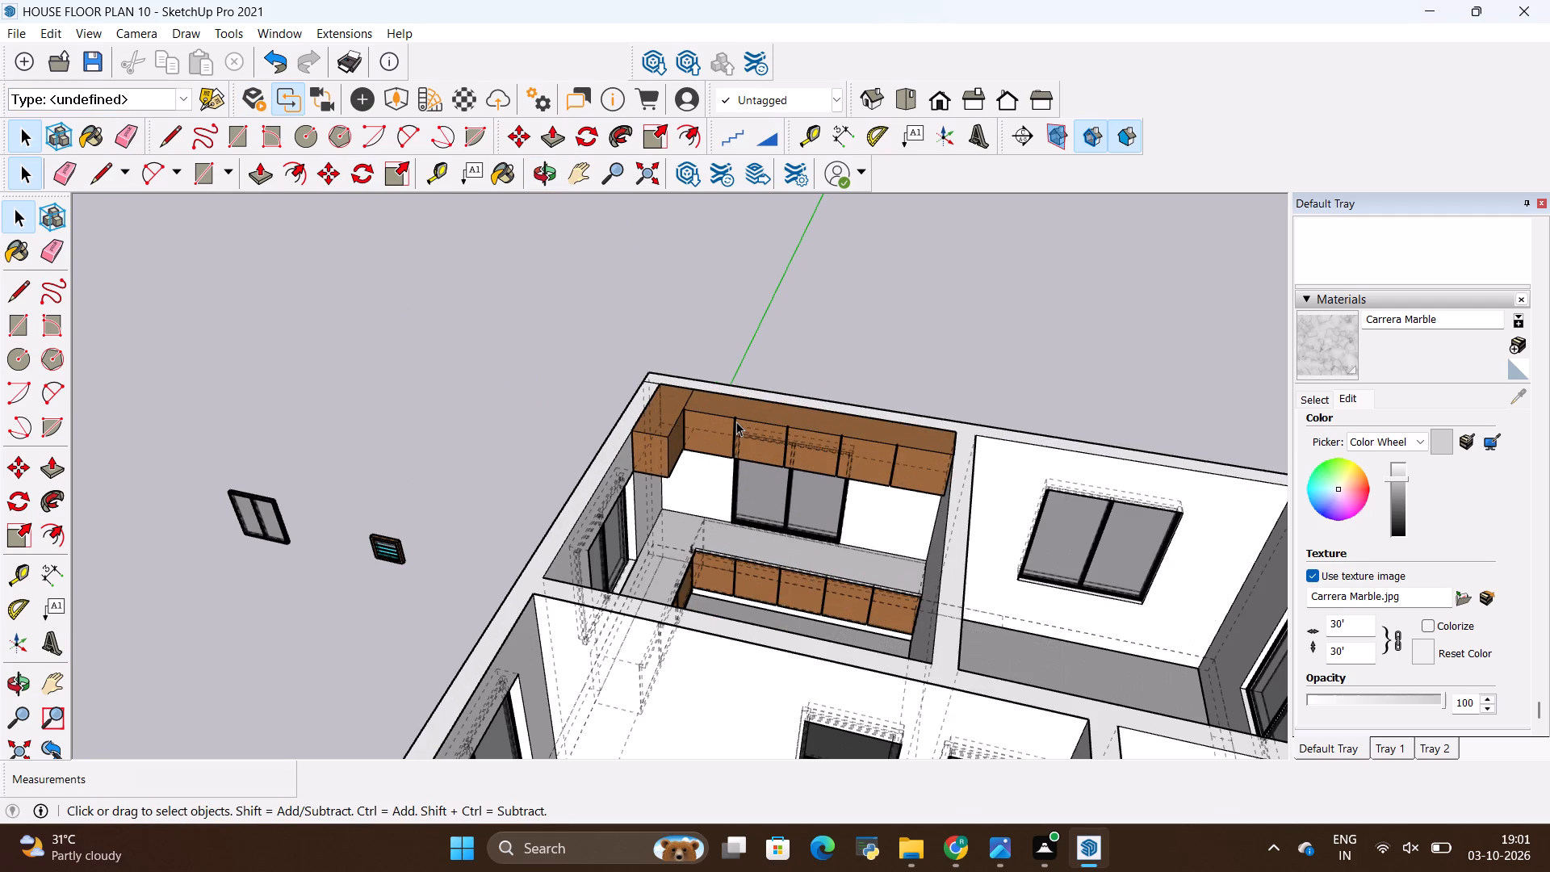
Turn off the Back Edges edge style for the whole house model.
scroll(736, 421, down, 9)
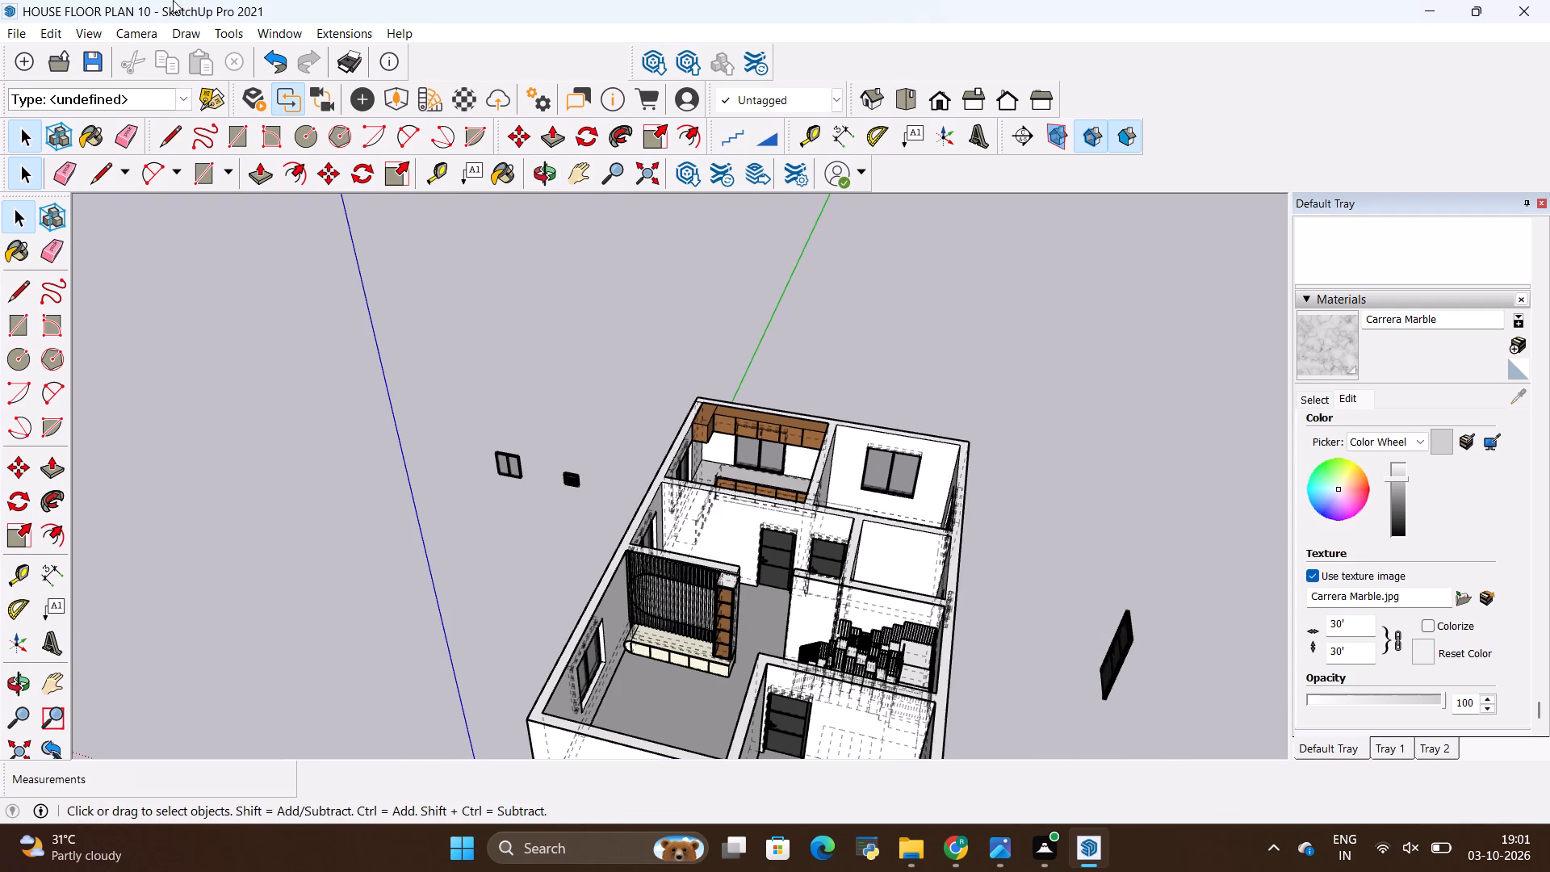
click(93, 31)
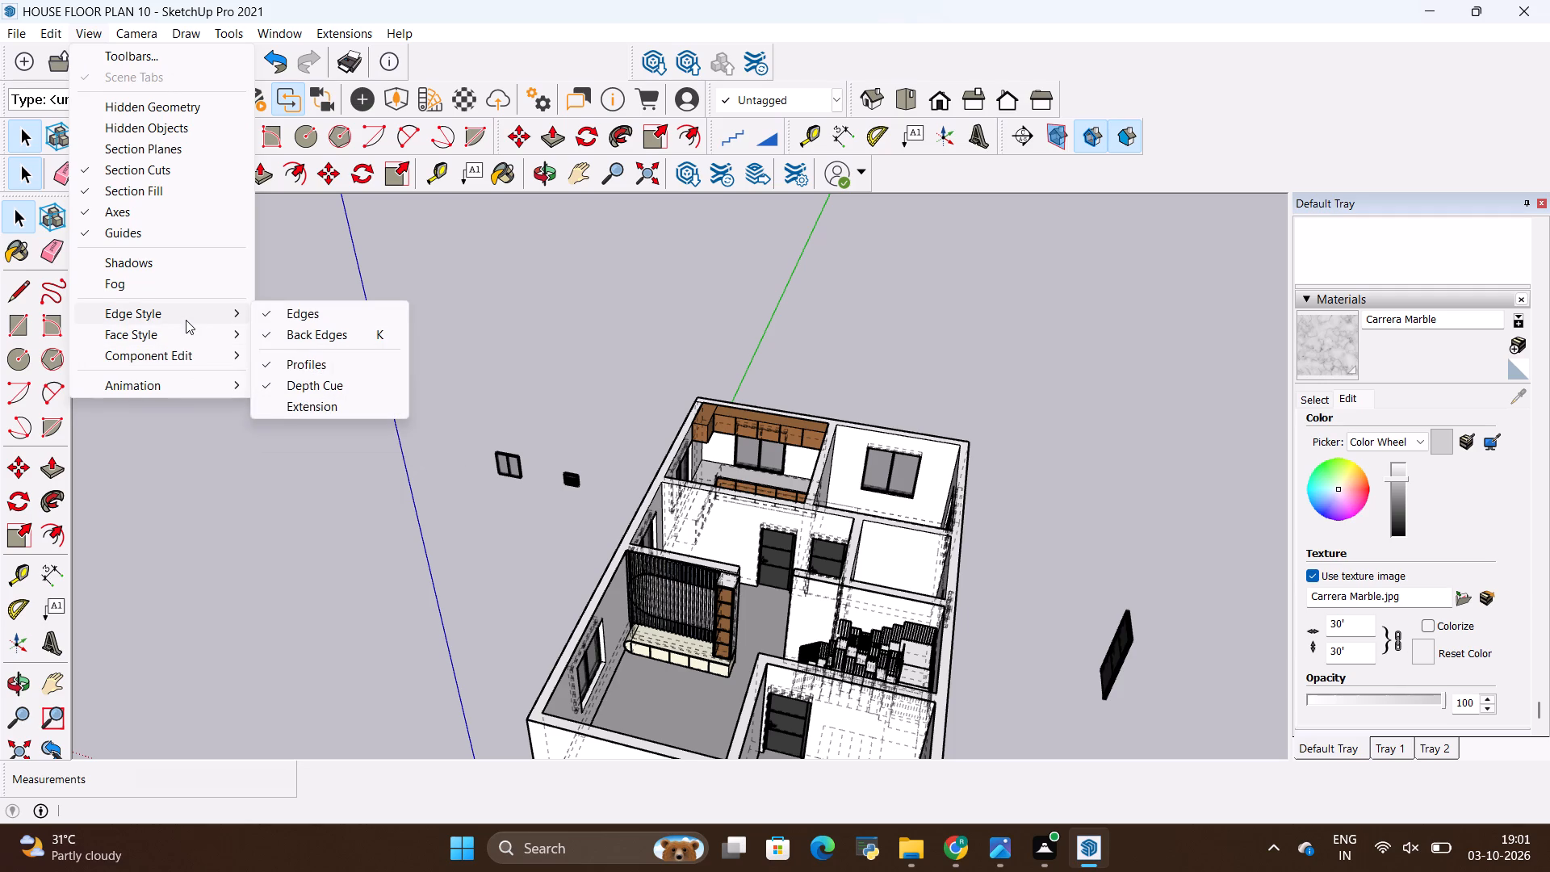
click(261, 337)
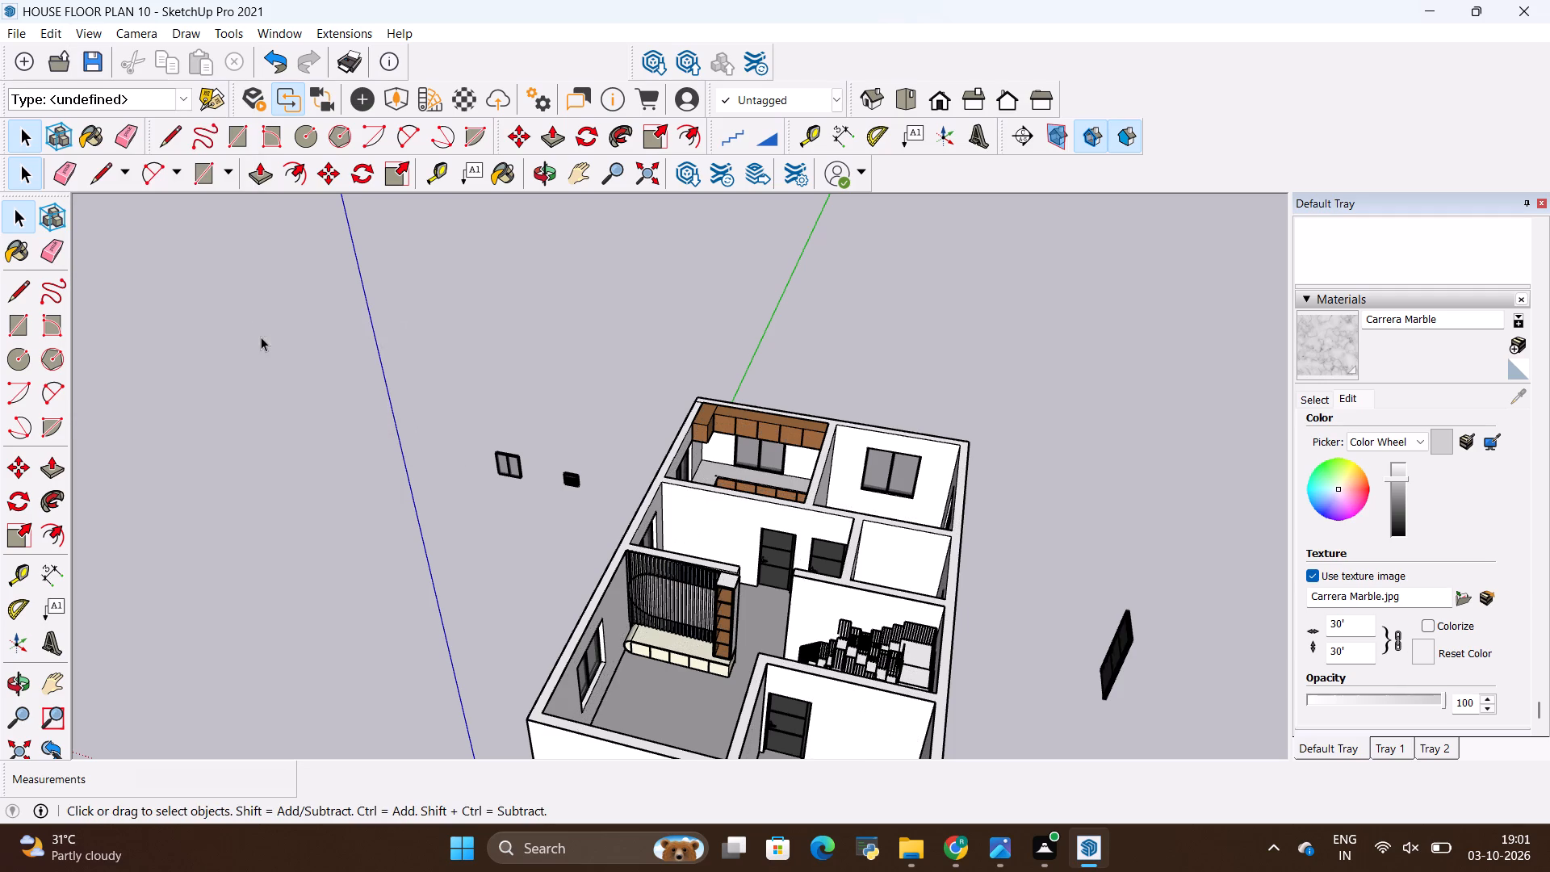
Review the edge style options and examine the edges across the whole house, the front room and the kitchen.
click(96, 27)
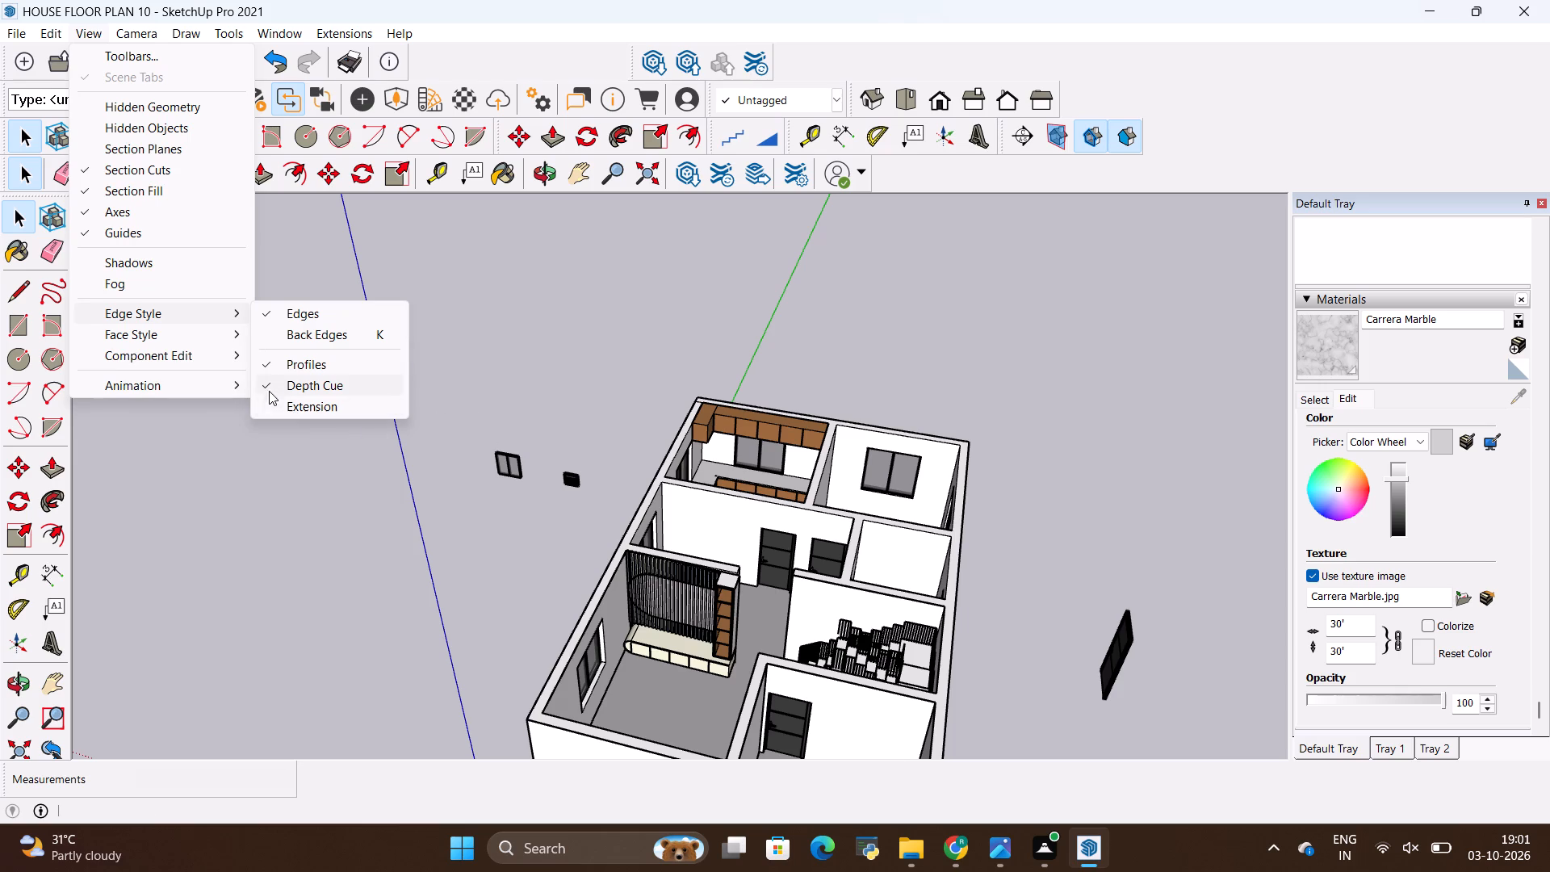
click(446, 400)
scroll(517, 380, down, 9)
scroll(669, 506, up, 2)
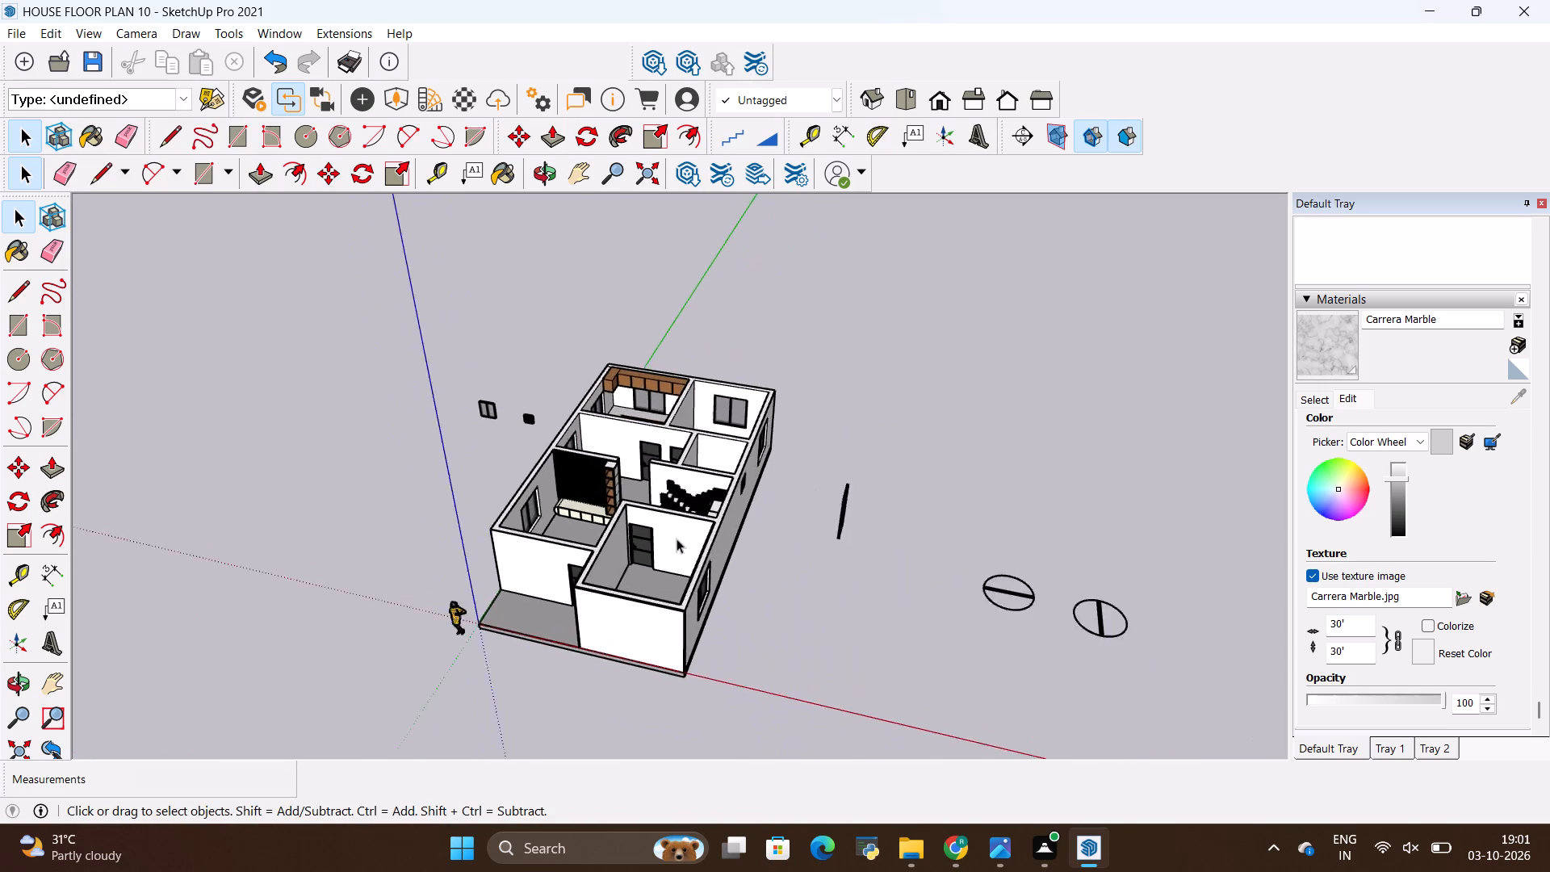
scroll(677, 539, up, 6)
scroll(702, 602, up, 15)
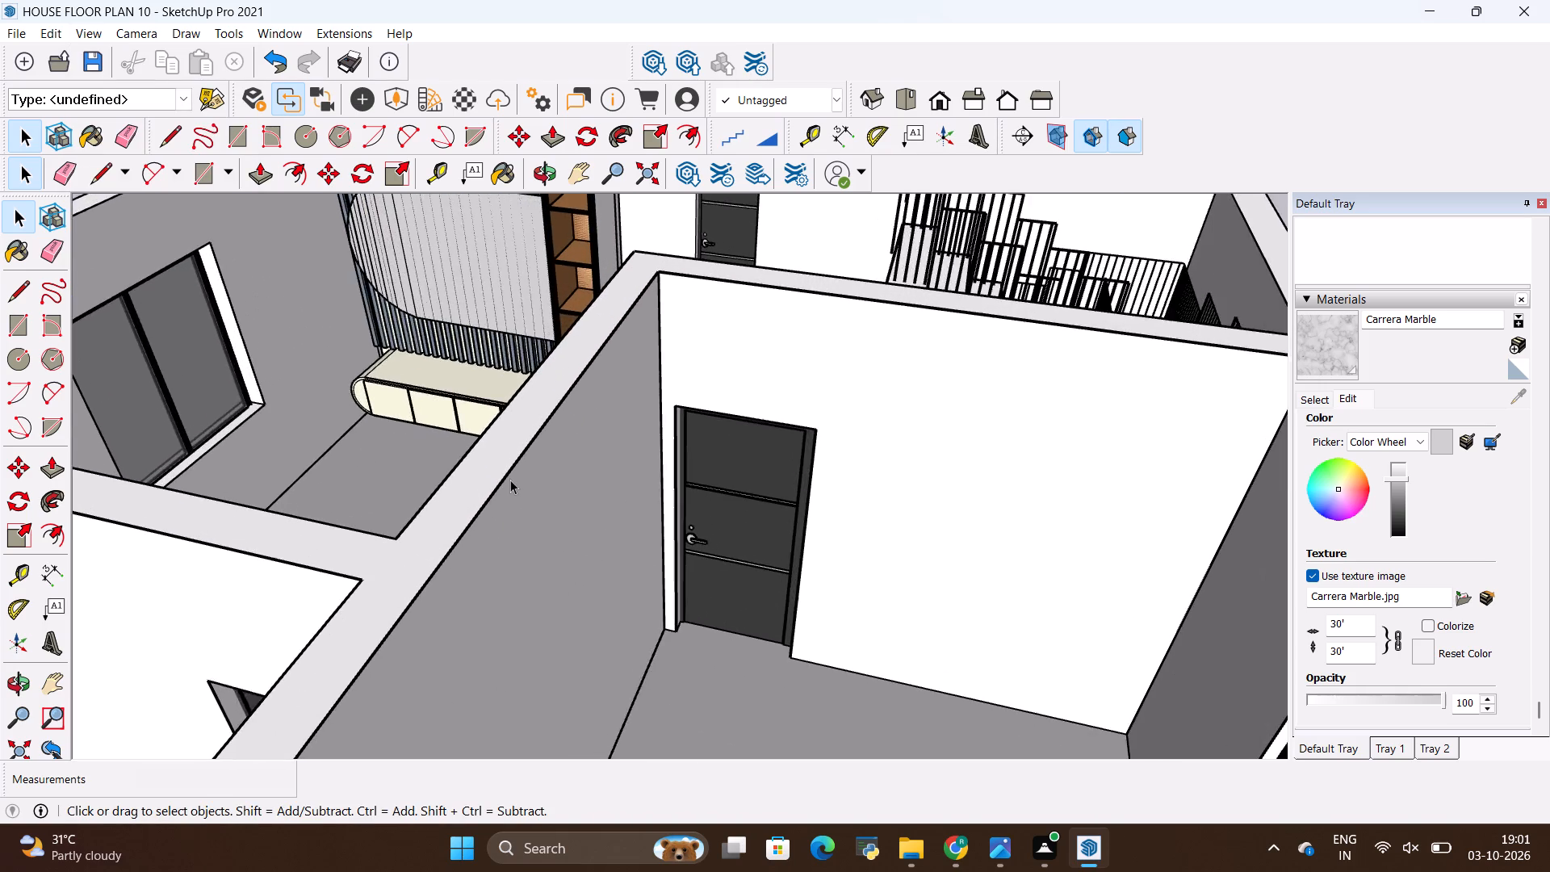
scroll(510, 480, down, 18)
middle_drag(511, 487, 1010, 517)
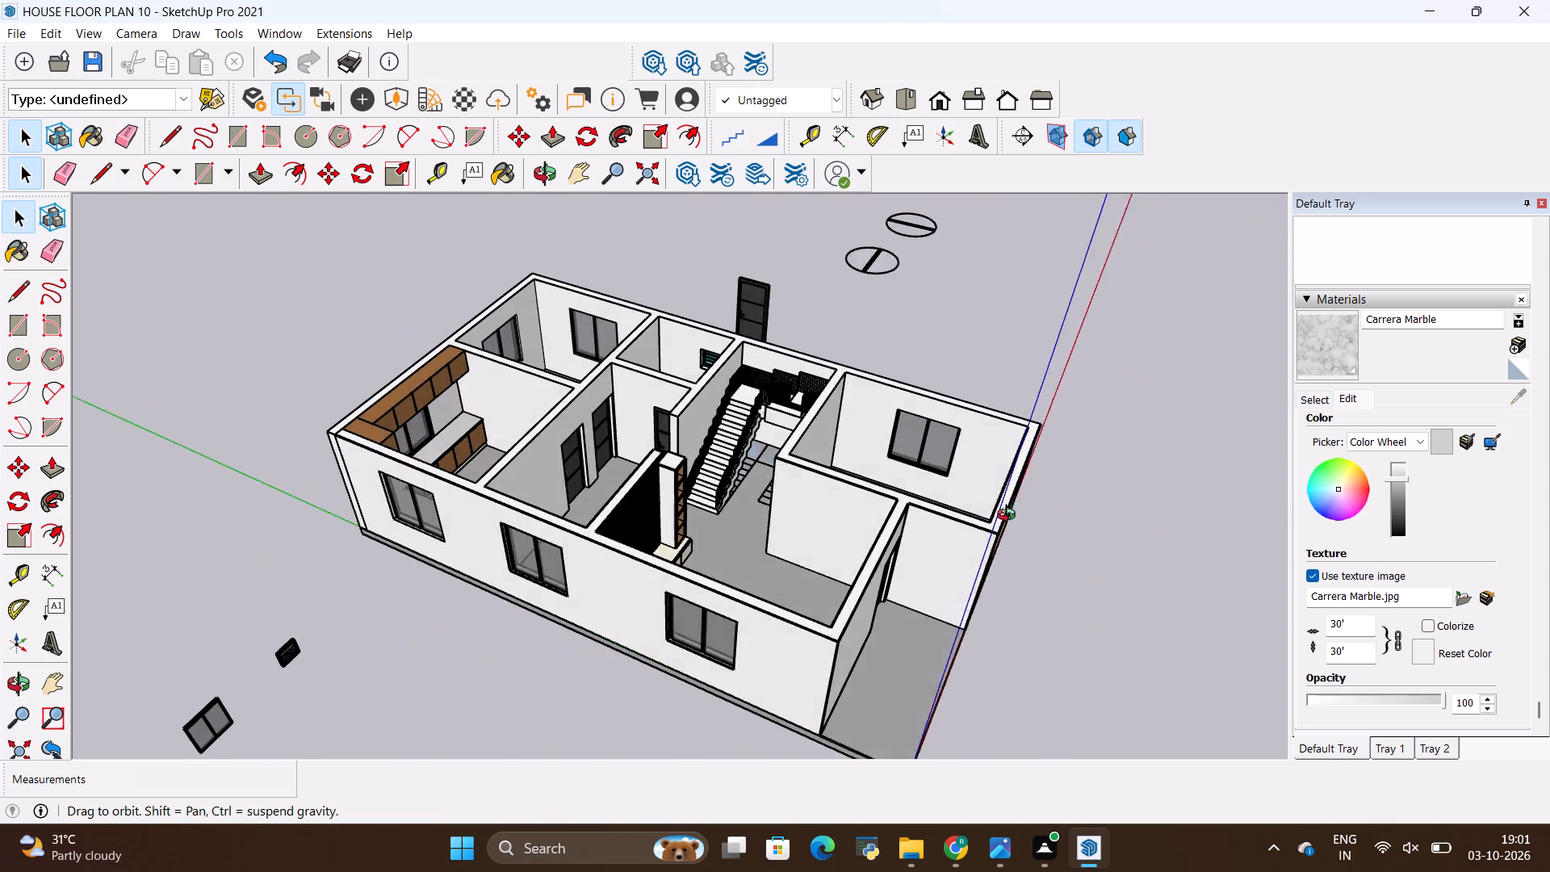
middle_drag(1010, 517, 544, 517)
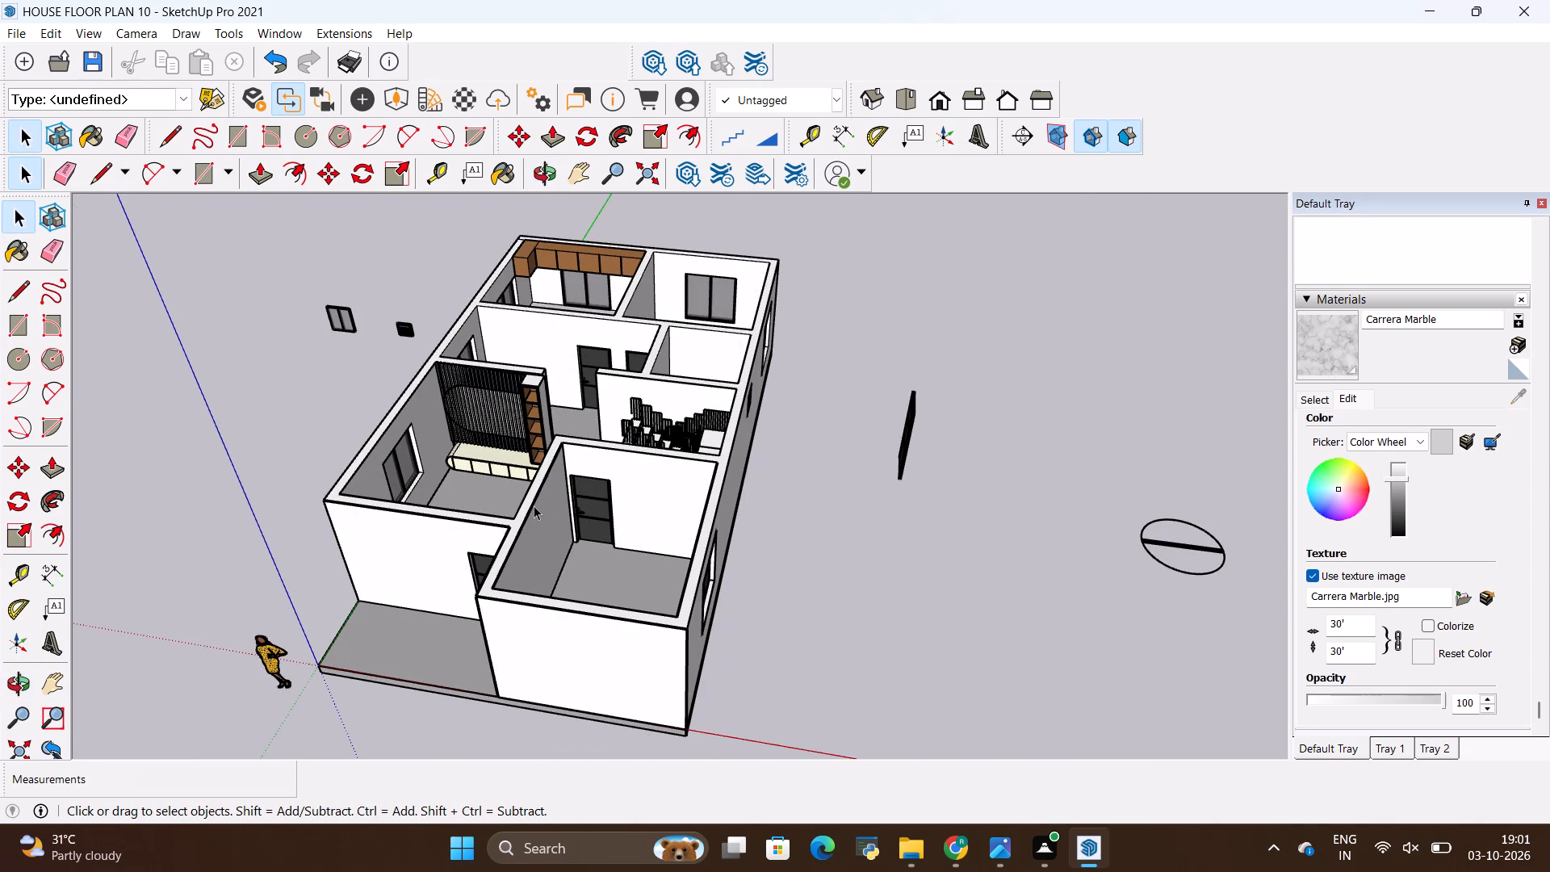
scroll(535, 501, down, 5)
scroll(563, 283, up, 7)
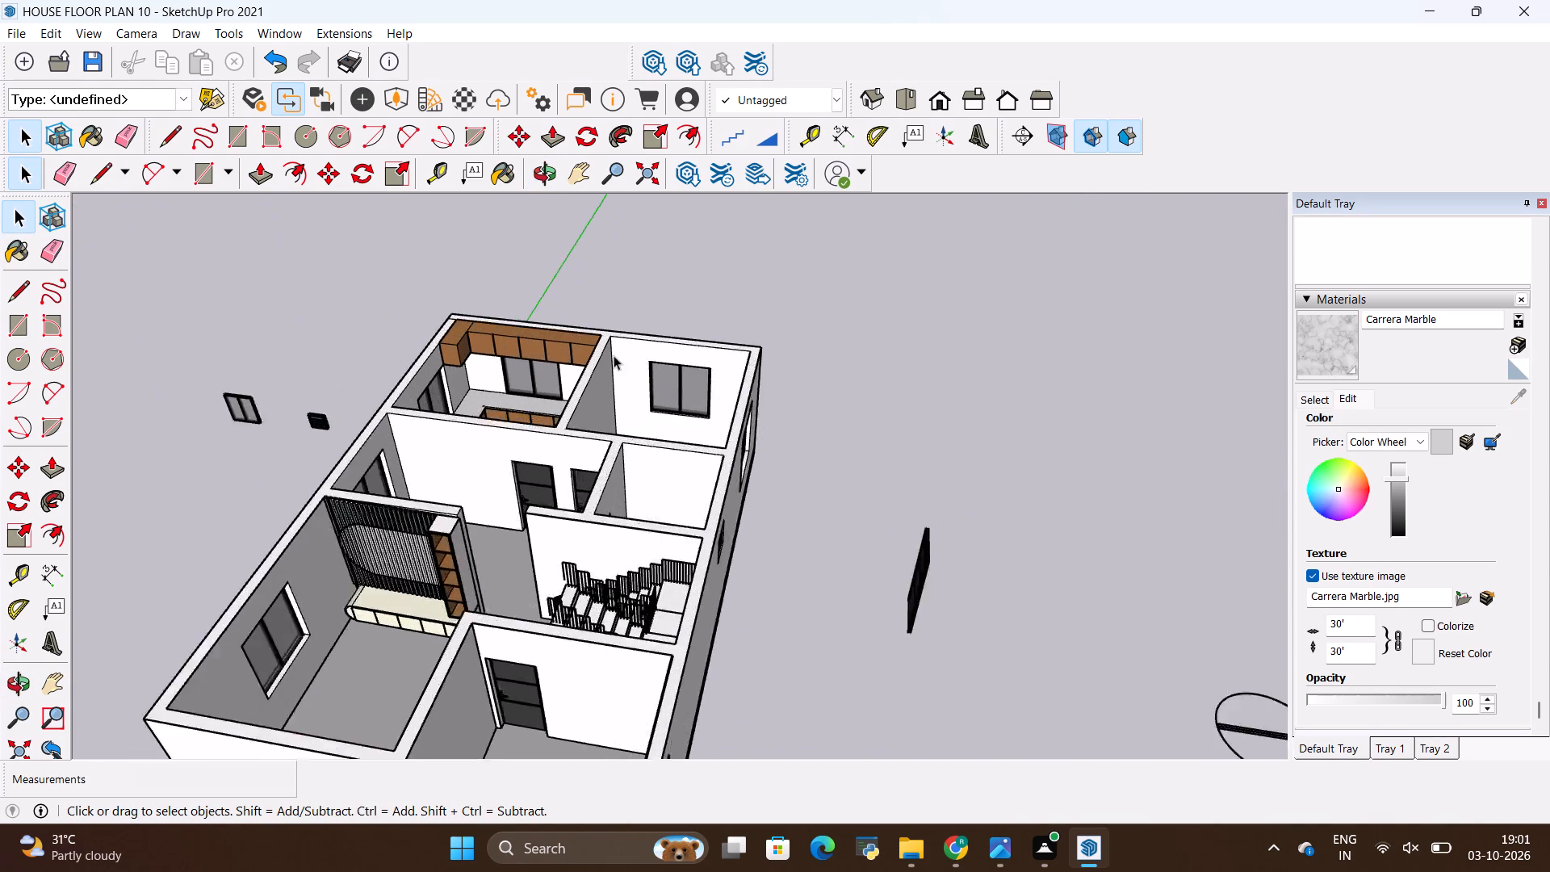
scroll(614, 355, up, 11)
scroll(646, 459, down, 5)
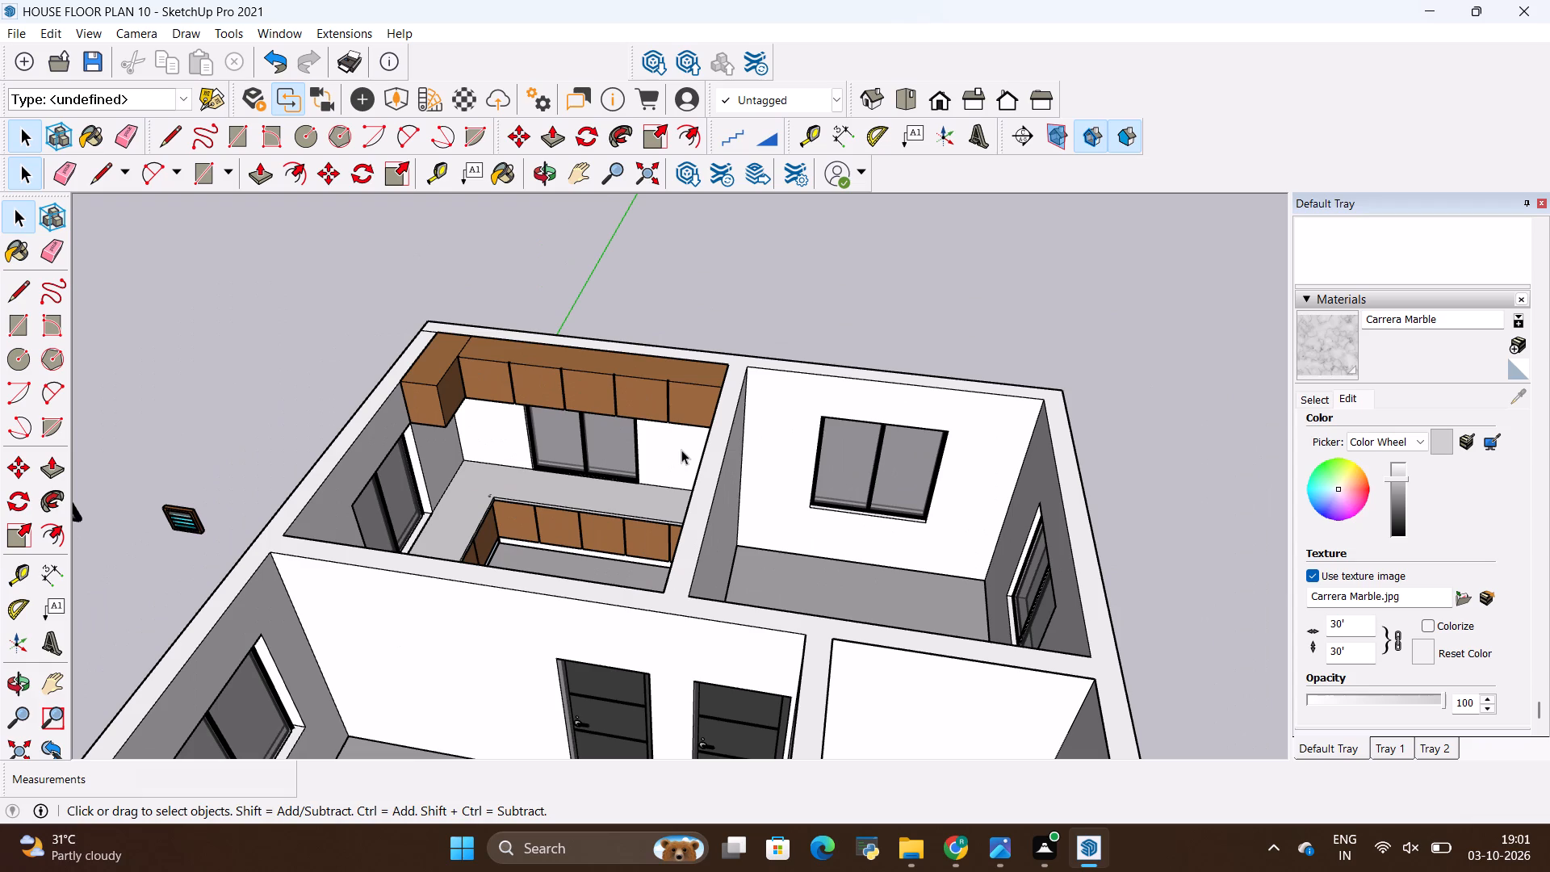
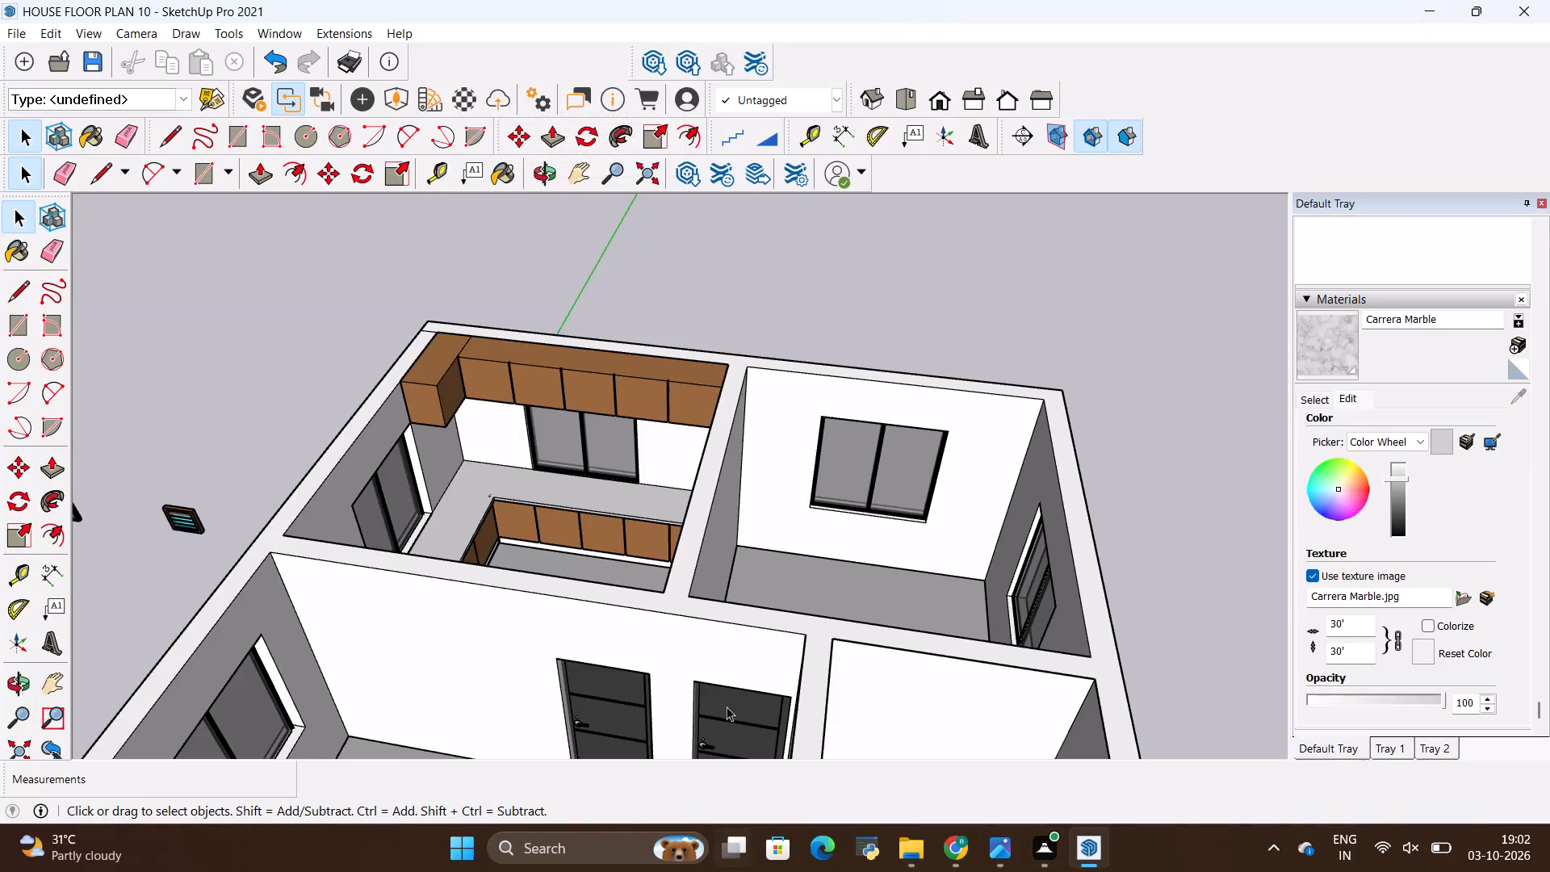
Turn on Colorize for the Carrera Marble material's texture.
scroll(640, 563, down, 4)
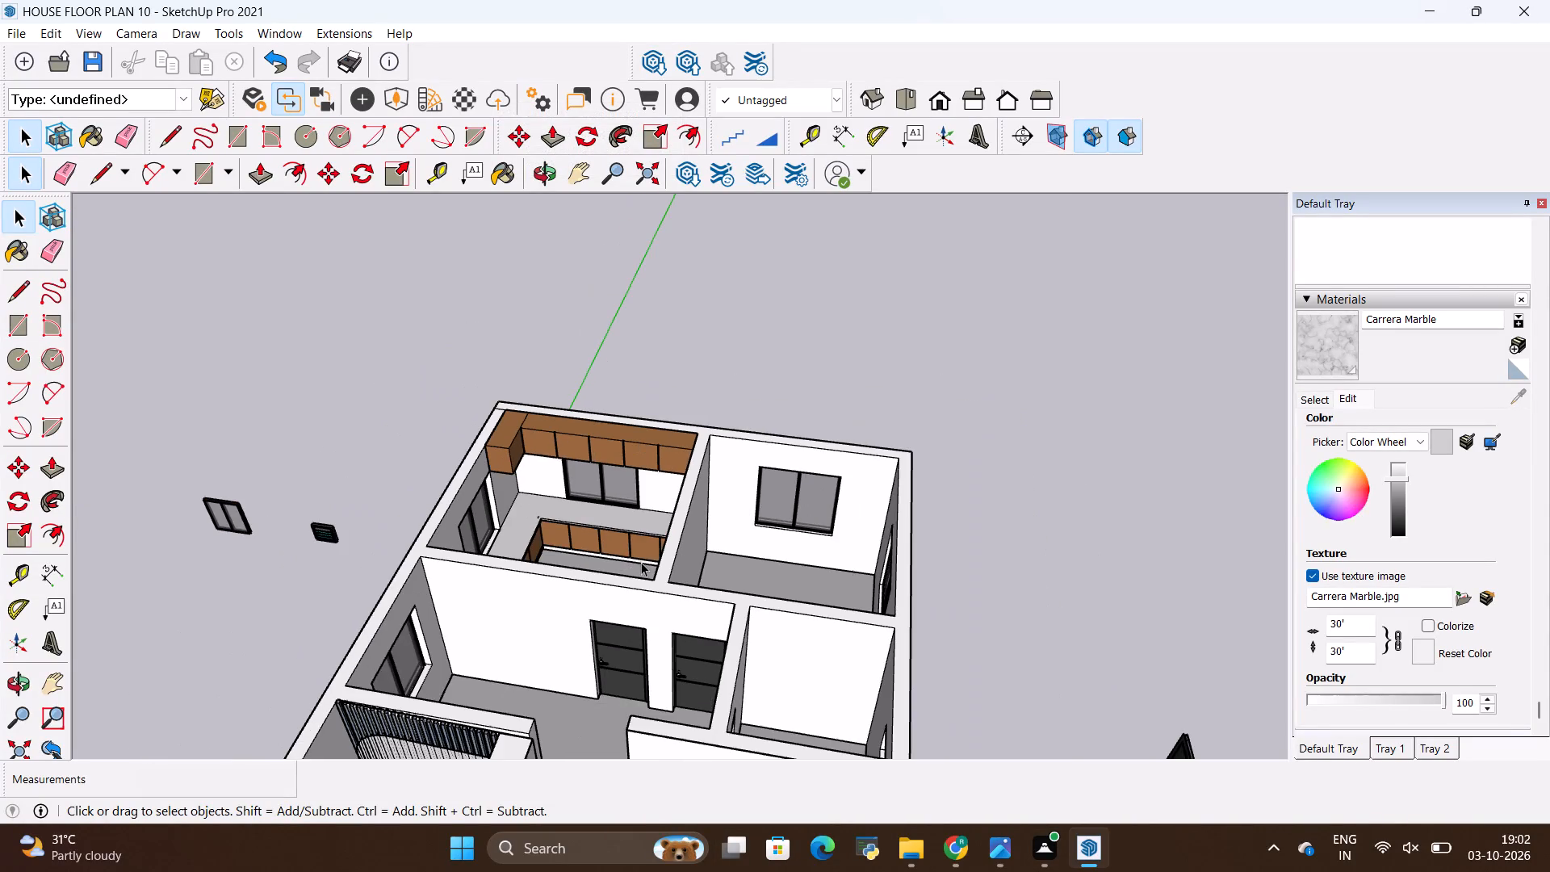
scroll(628, 561, up, 2)
scroll(552, 564, up, 3)
scroll(533, 455, up, 3)
scroll(546, 455, down, 4)
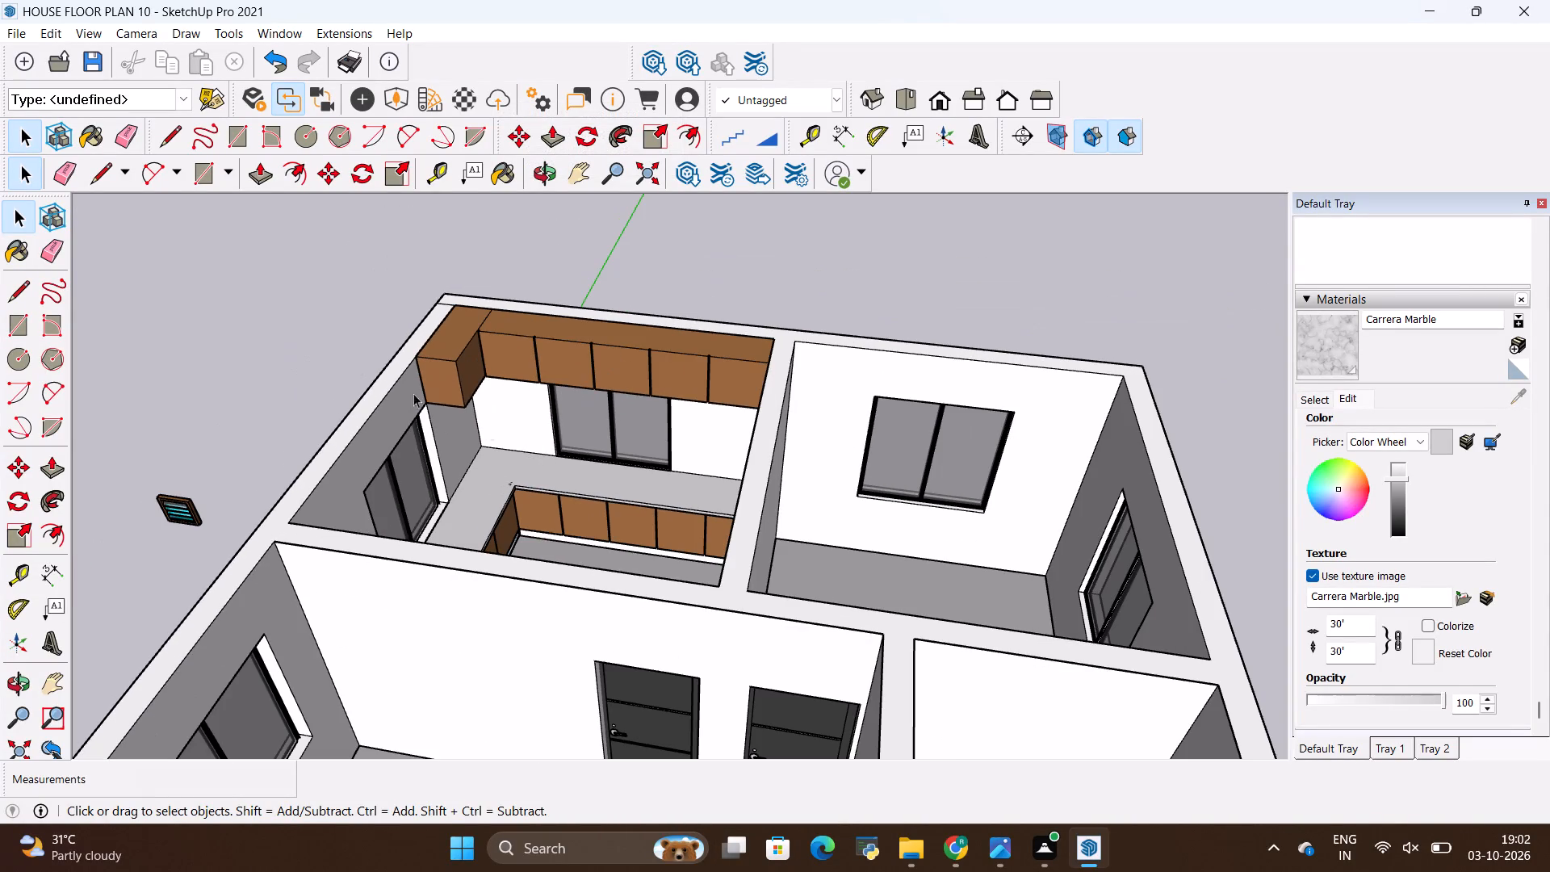
scroll(446, 517, down, 4)
middle_drag(692, 538, 460, 578)
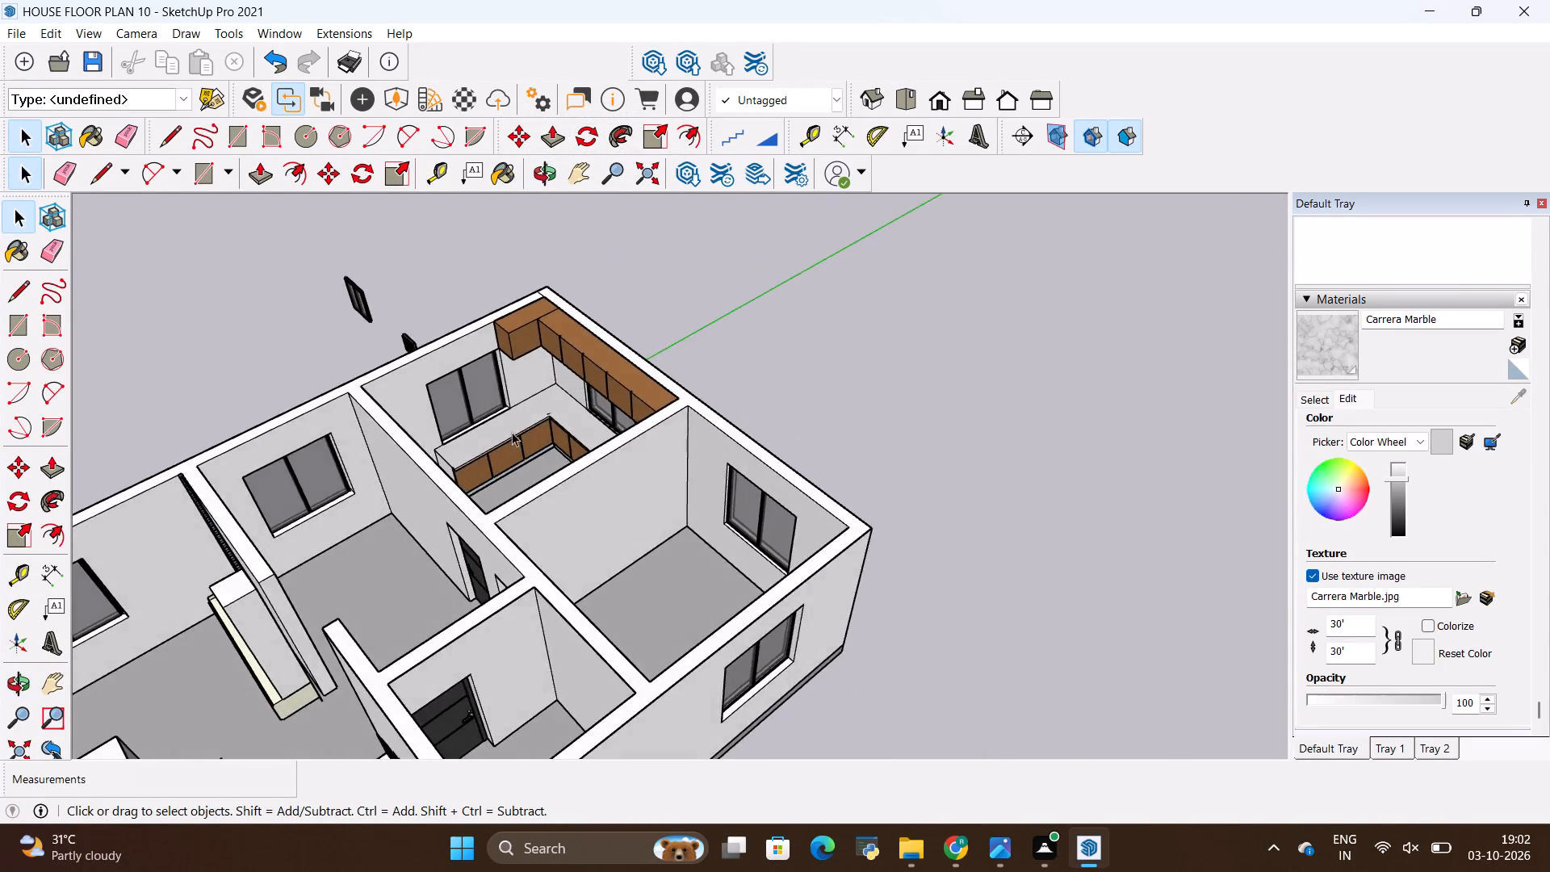
scroll(521, 421, up, 11)
click(1336, 349)
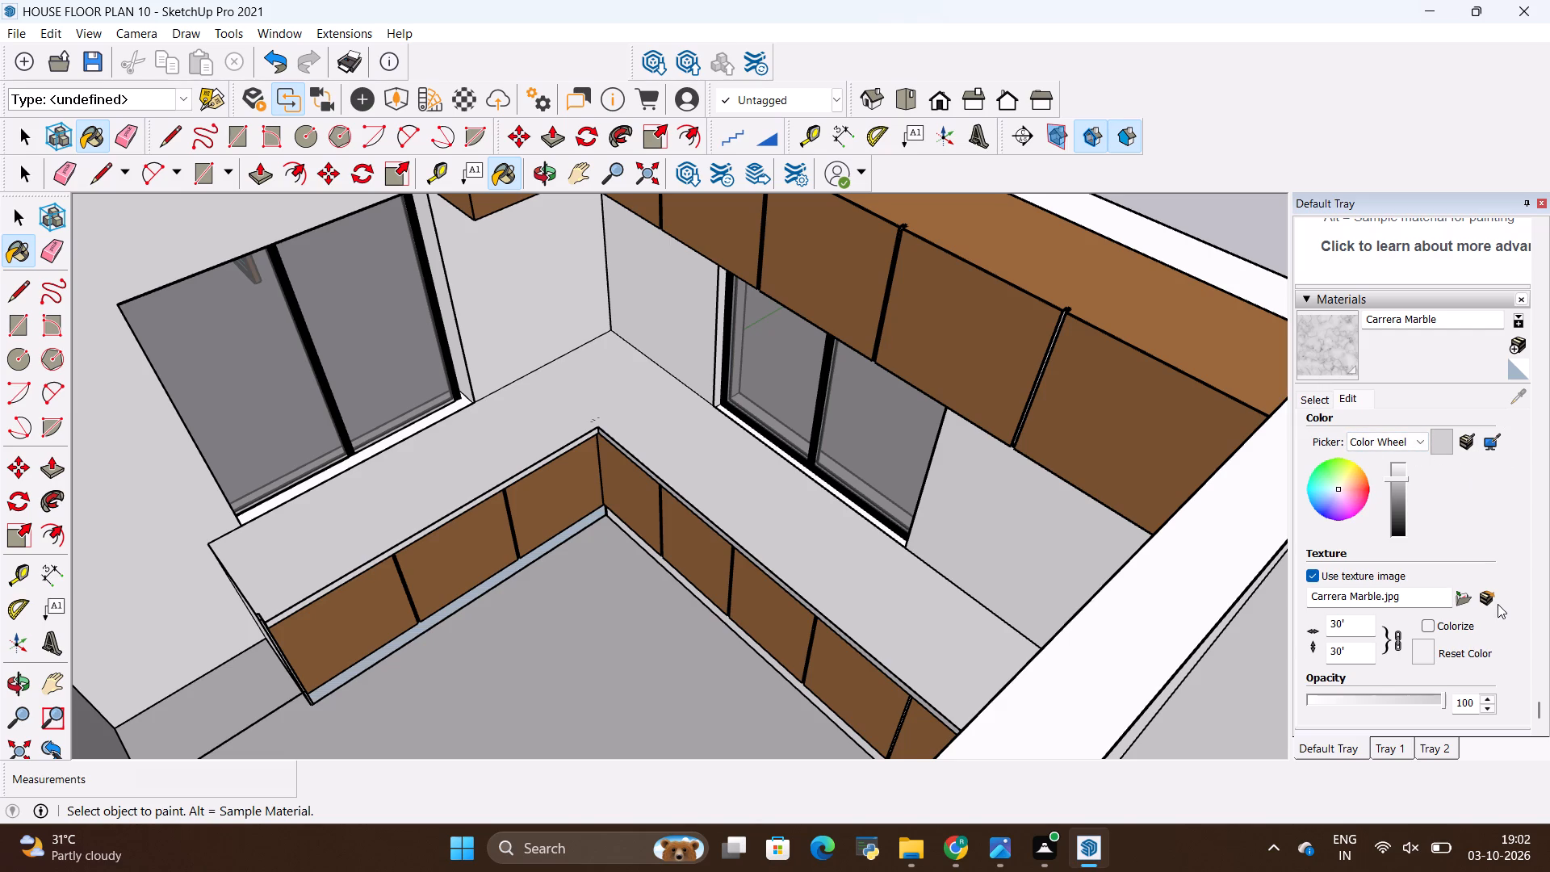
click(1426, 627)
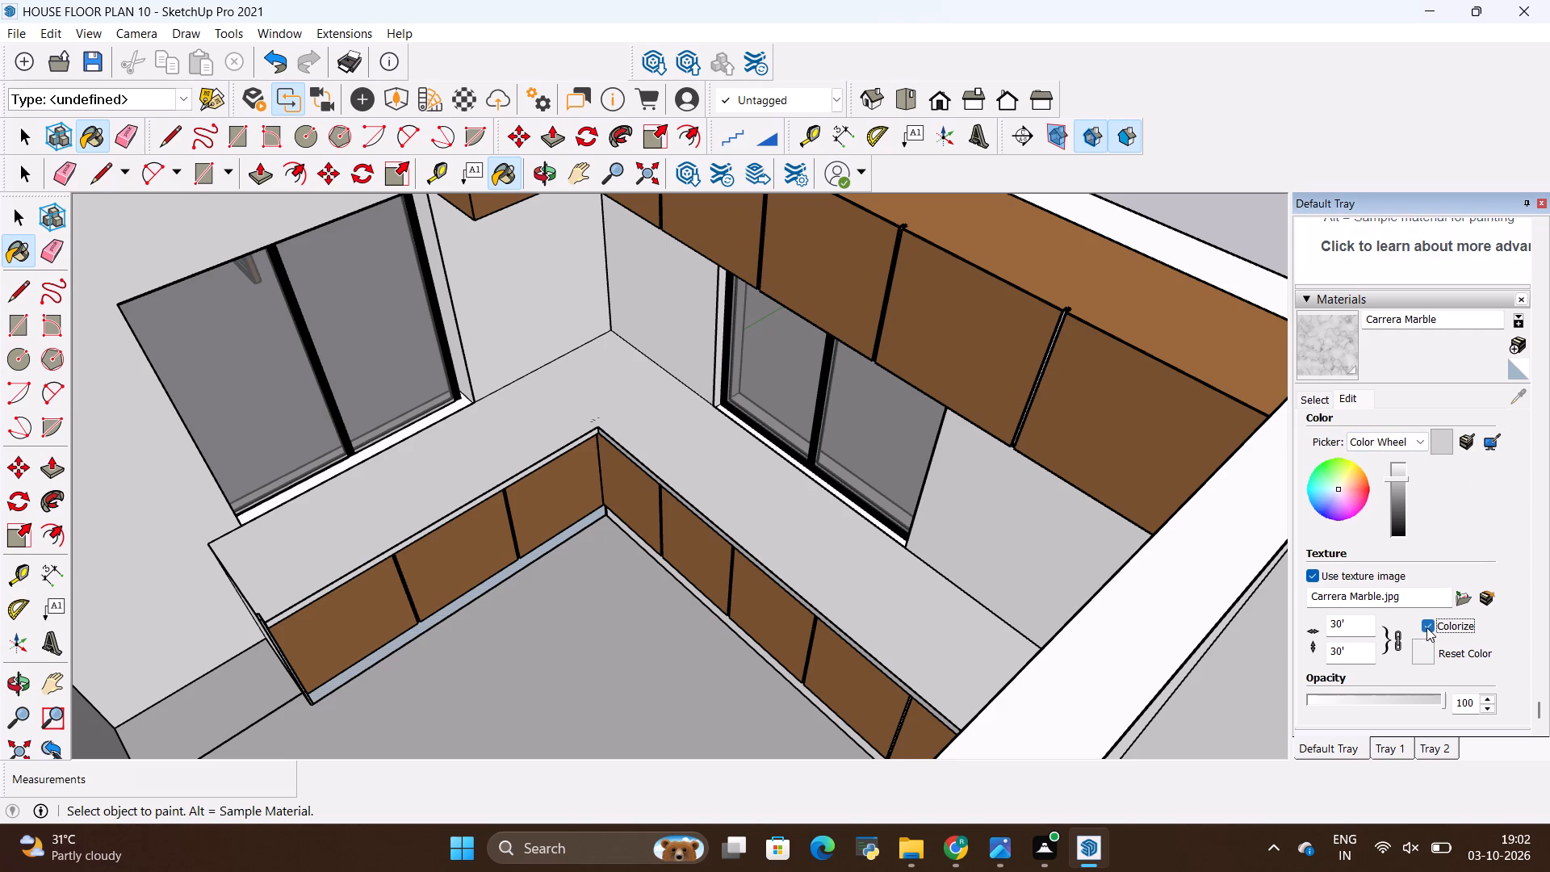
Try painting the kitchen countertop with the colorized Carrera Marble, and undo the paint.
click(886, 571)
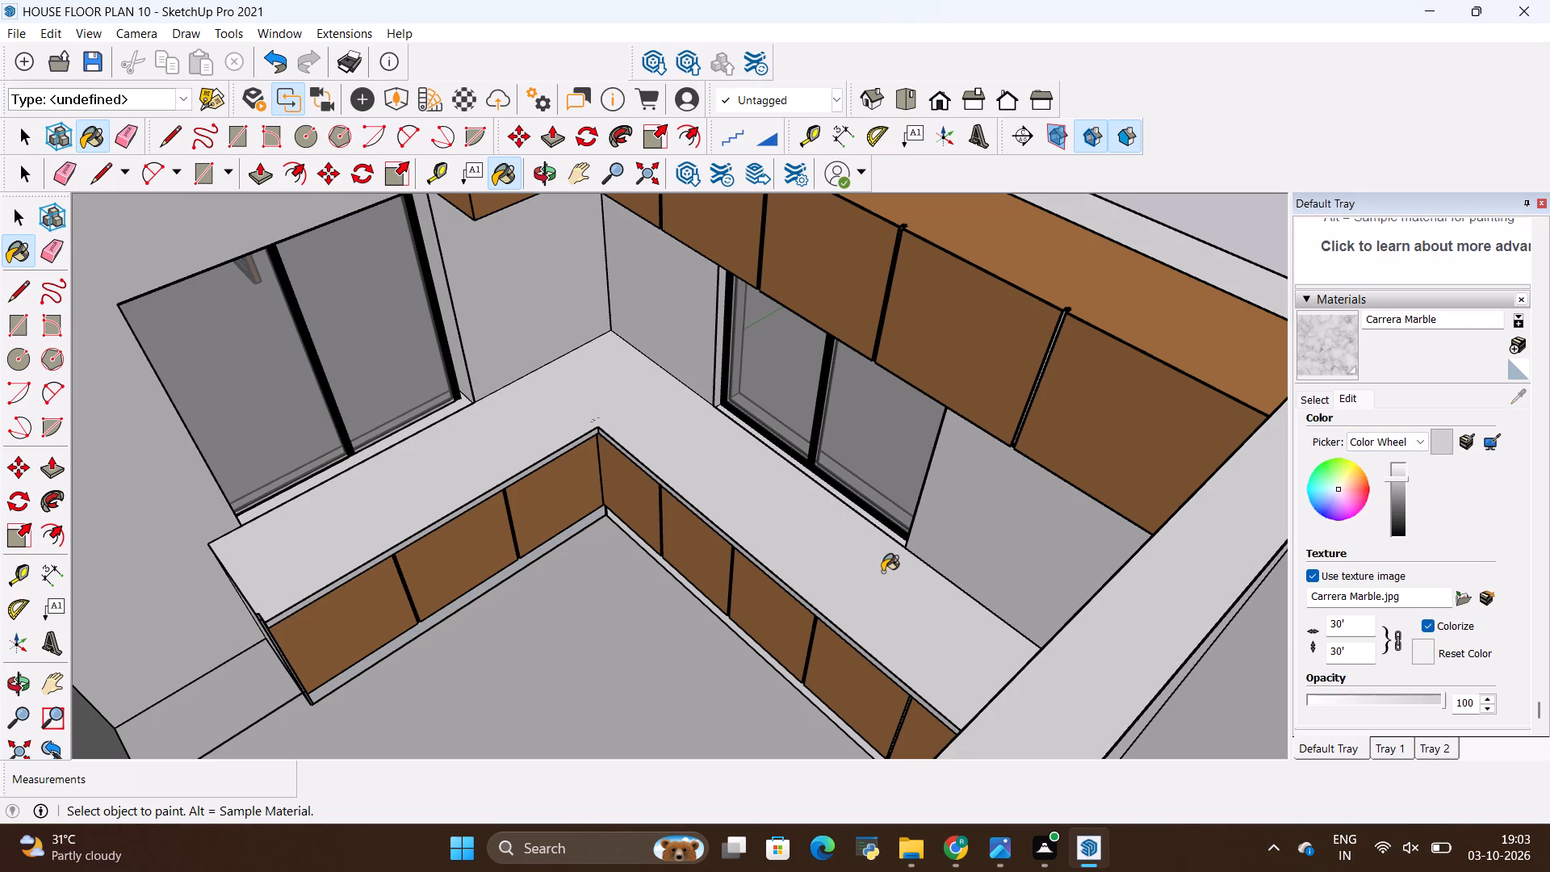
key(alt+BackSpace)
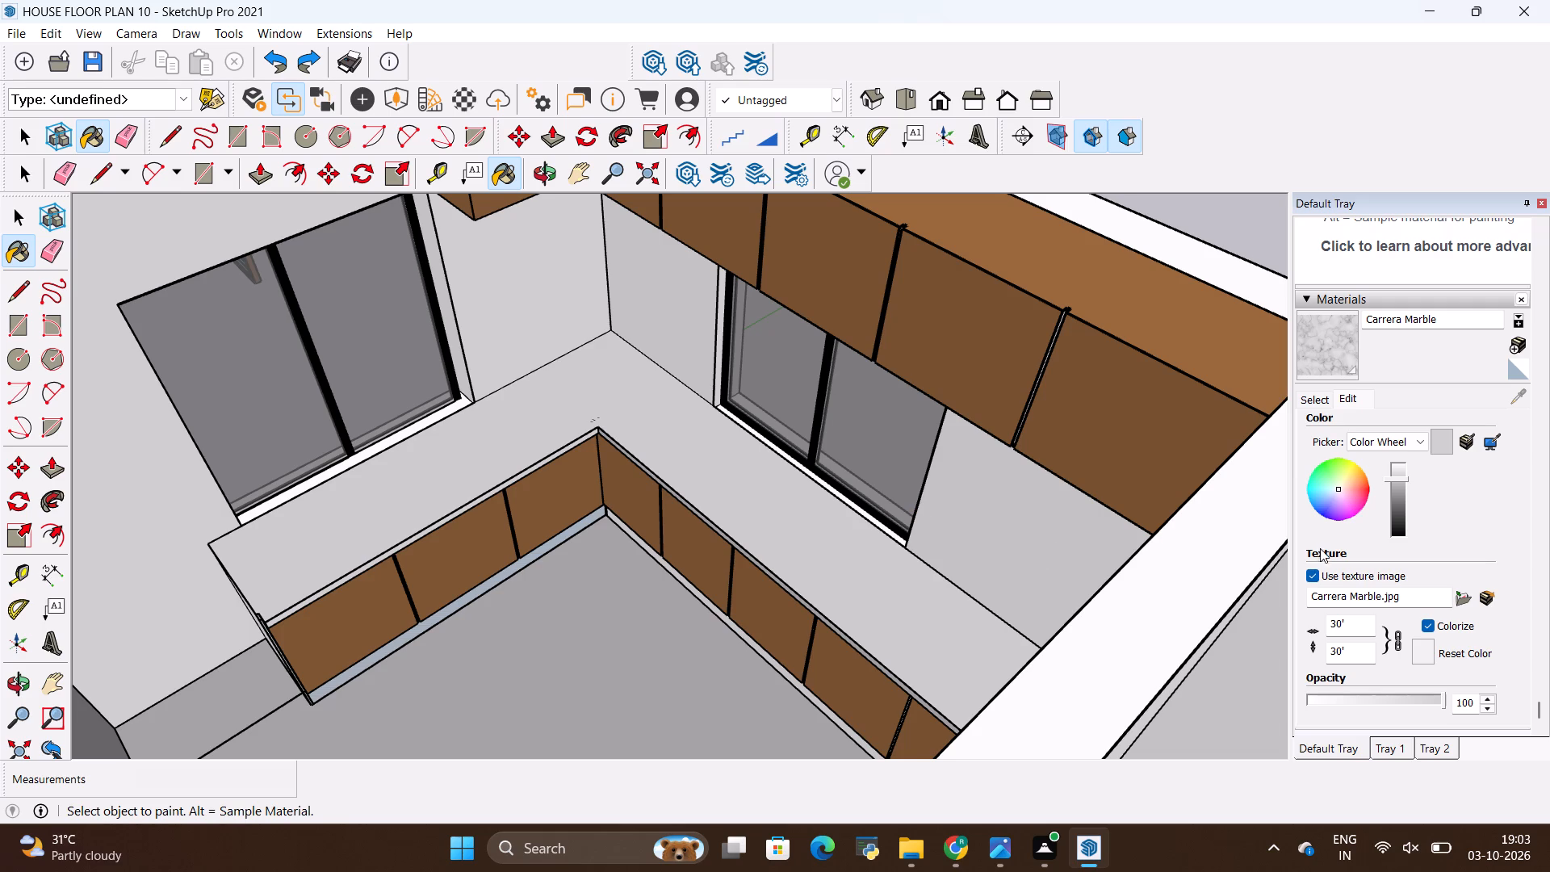
Try lower opacities for the Carrera Marble material on the countertop and set its opacity to 99.
scroll(1414, 638, down, 8)
scroll(1496, 690, up, 3)
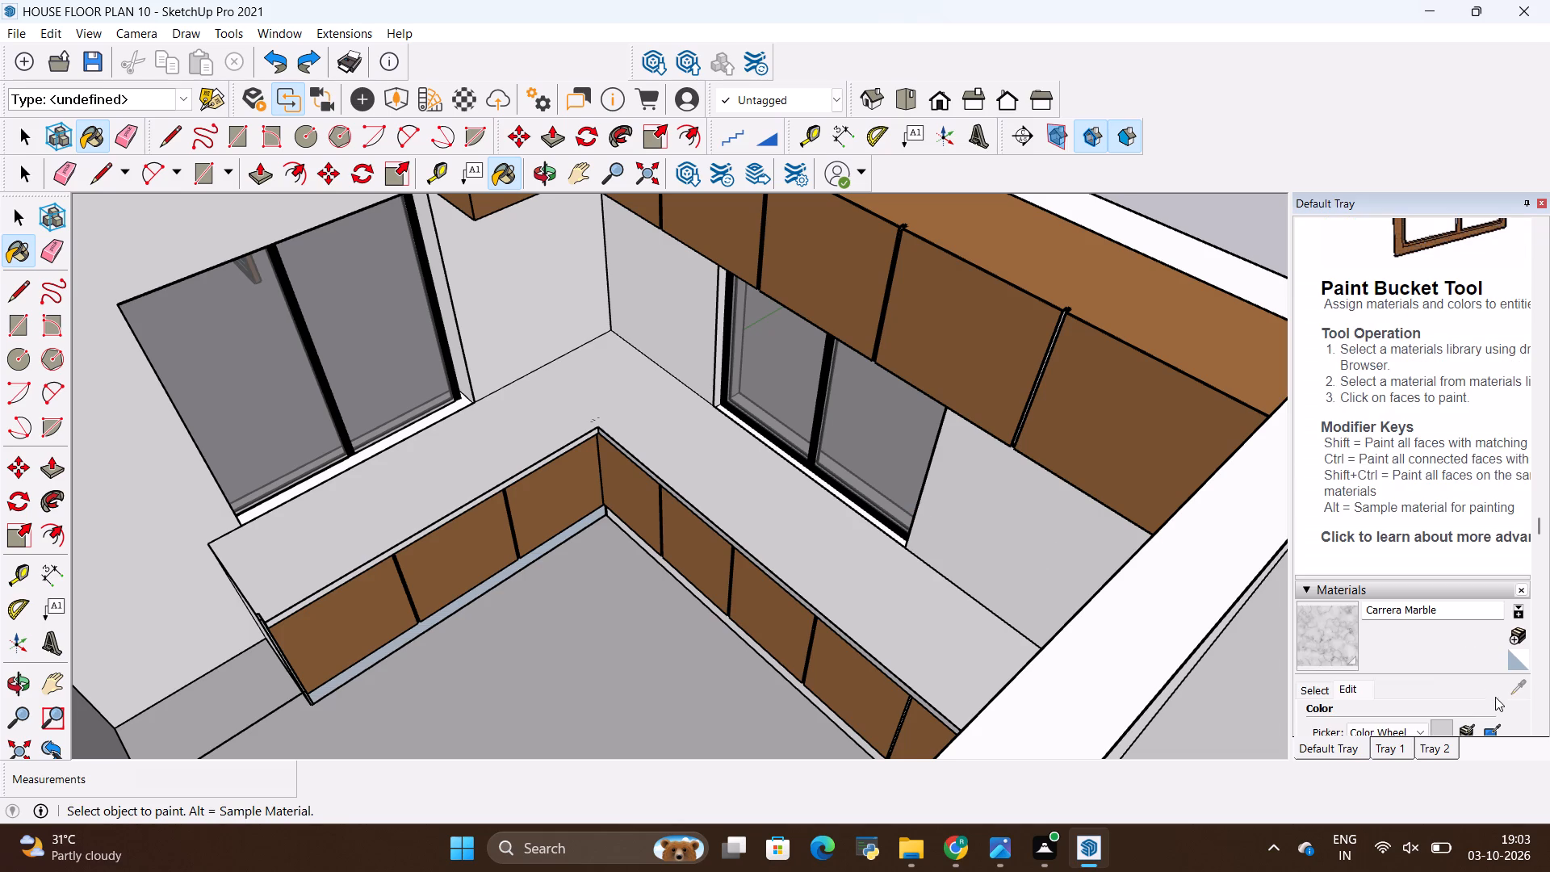
scroll(1403, 660, down, 3)
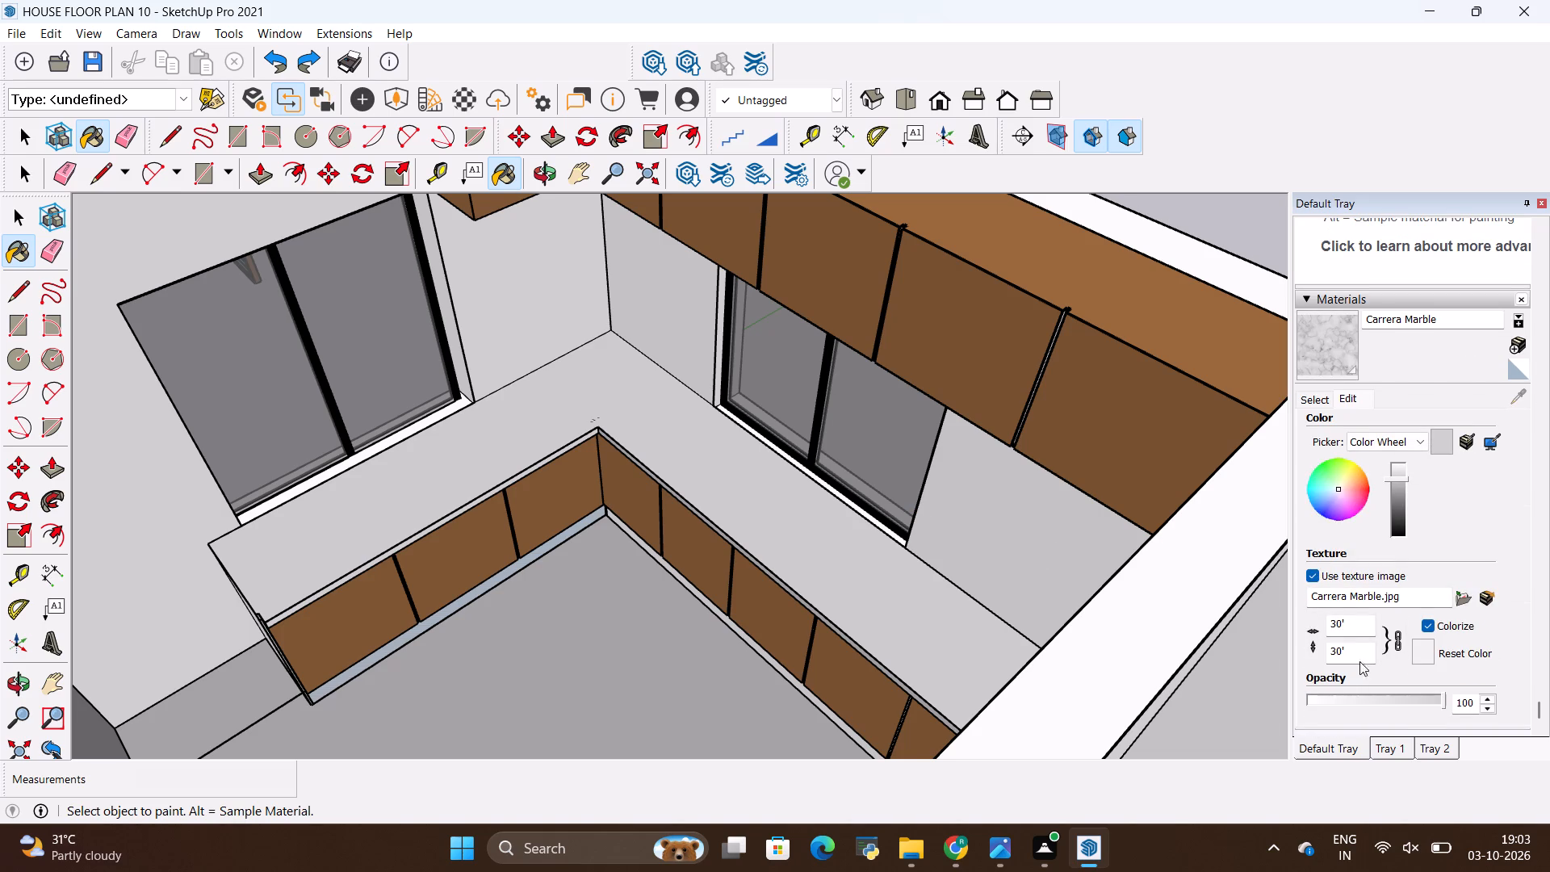
click(1385, 705)
drag(1386, 704, 1342, 715)
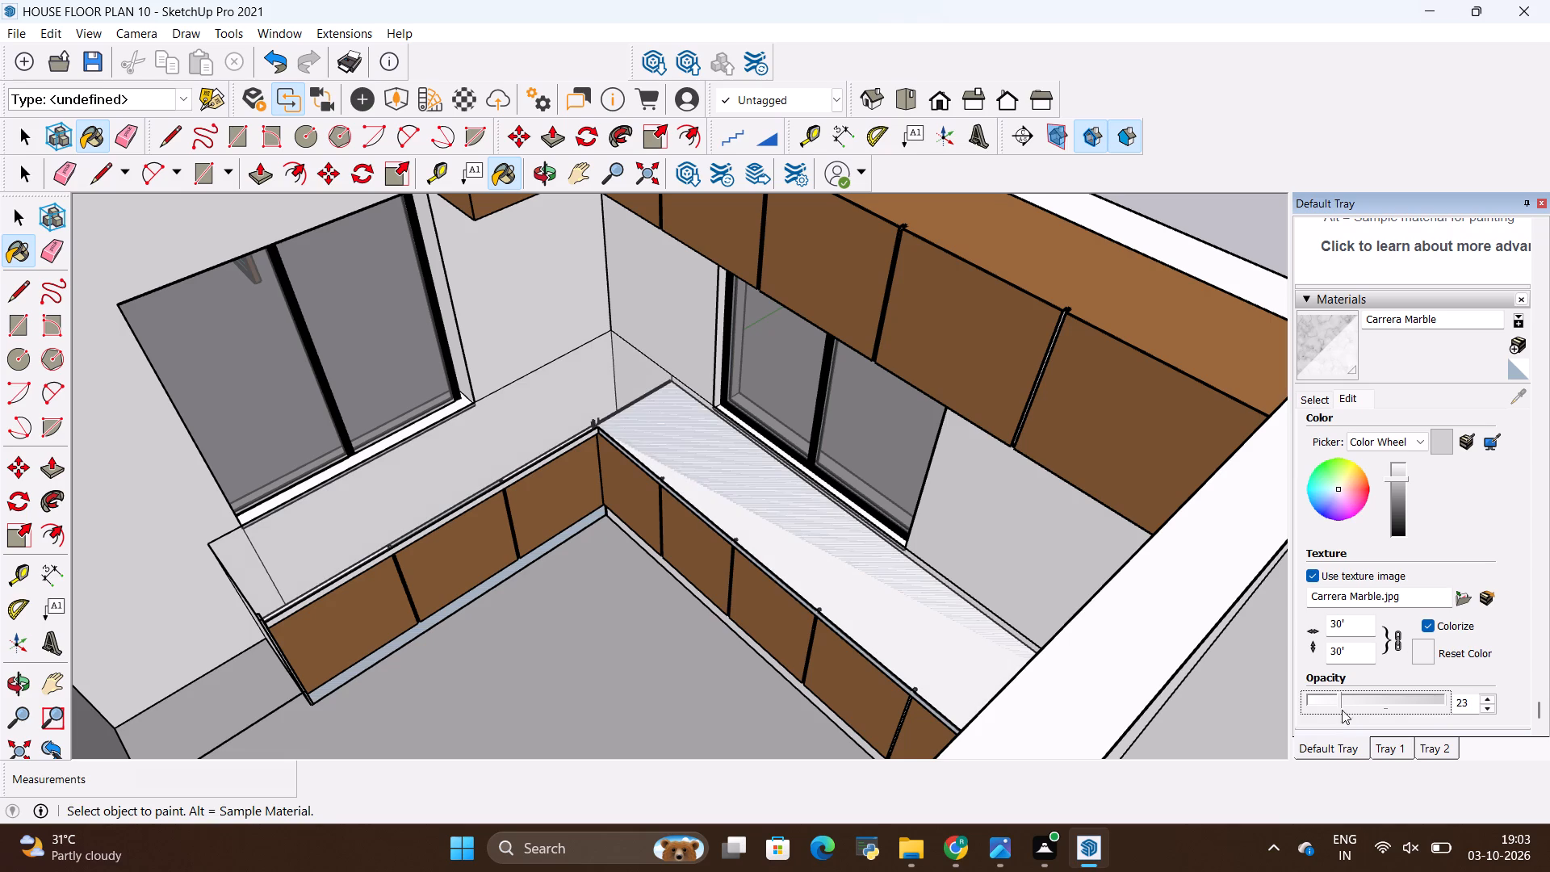
click(1312, 698)
click(1315, 699)
click(1372, 694)
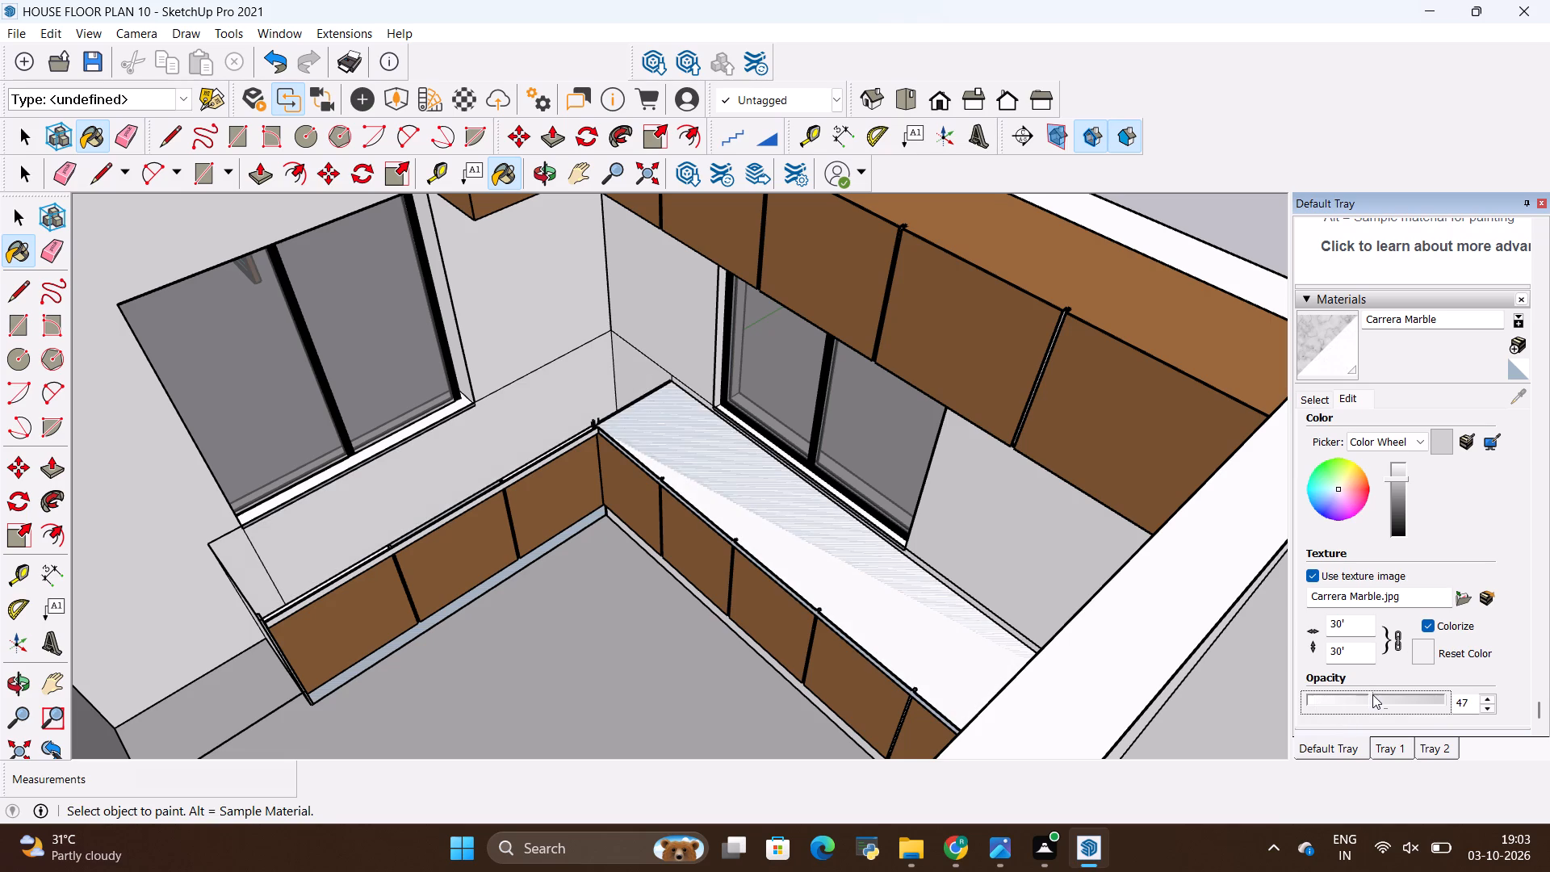
click(1441, 694)
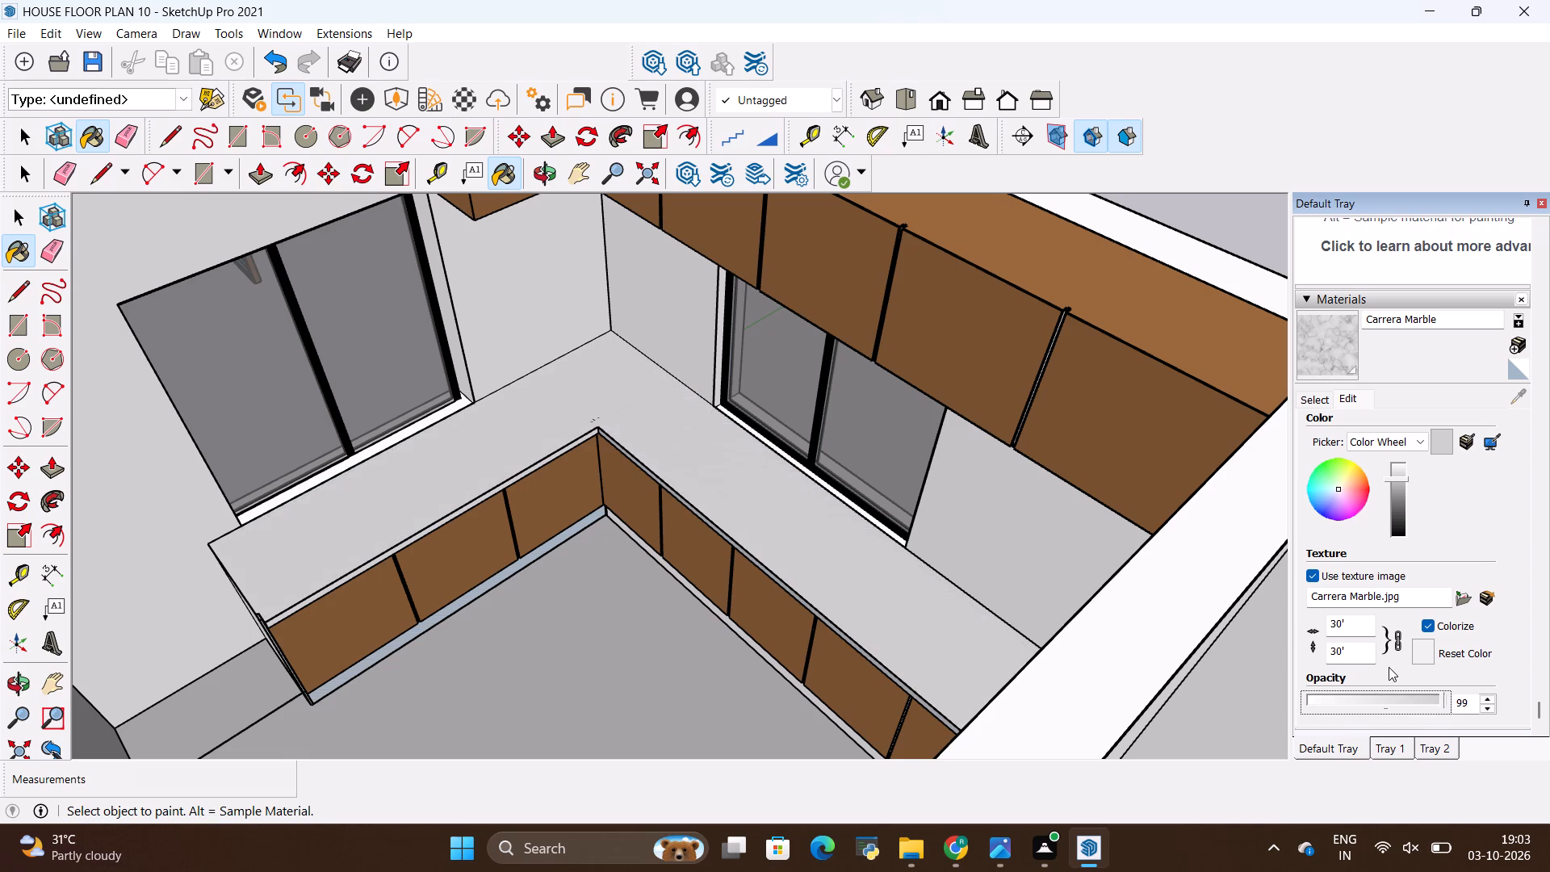
Reset the color of the Carrera Marble material.
scroll(1389, 664, down, 6)
scroll(1486, 667, up, 1)
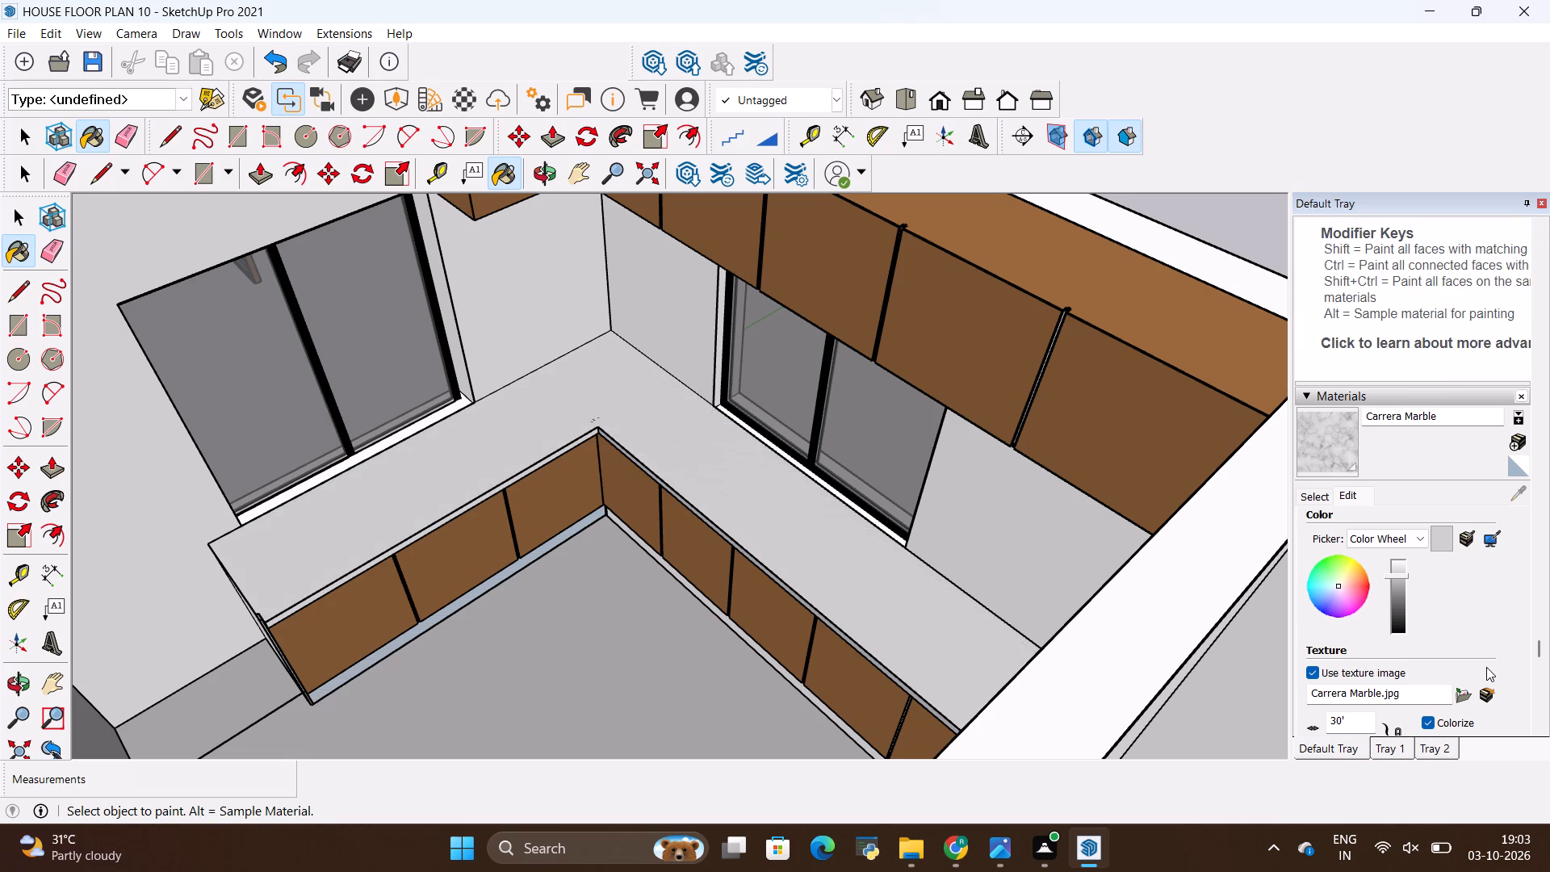
scroll(1488, 655, down, 4)
click(1424, 661)
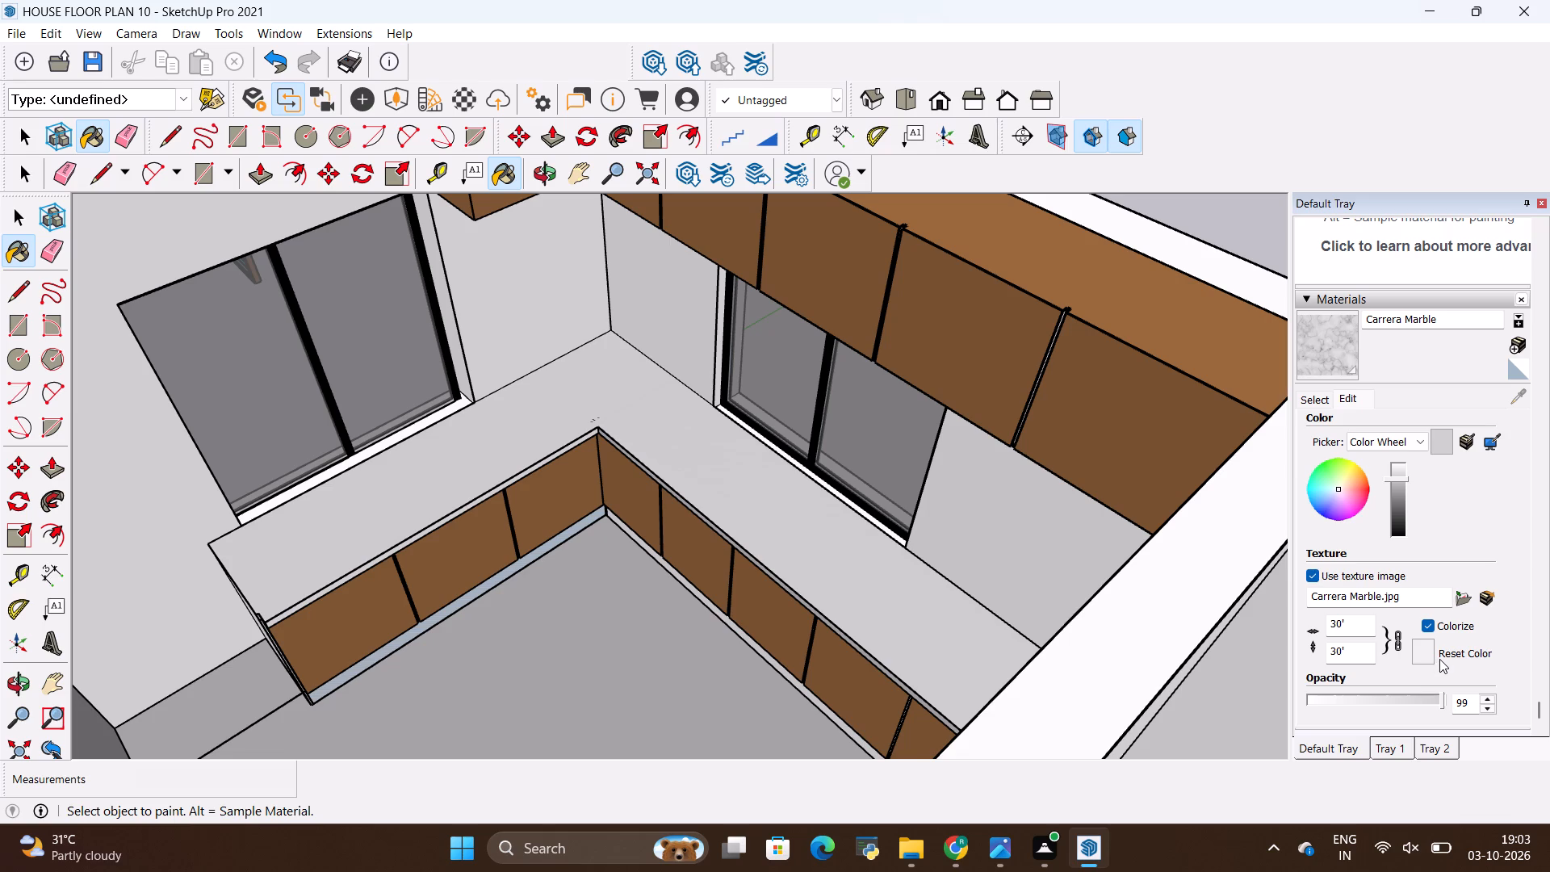
click(1446, 658)
triple_click(1449, 654)
click(1450, 652)
Look over the shadow settings and review the kitchen countertop and the whole house.
scroll(1481, 596, up, 6)
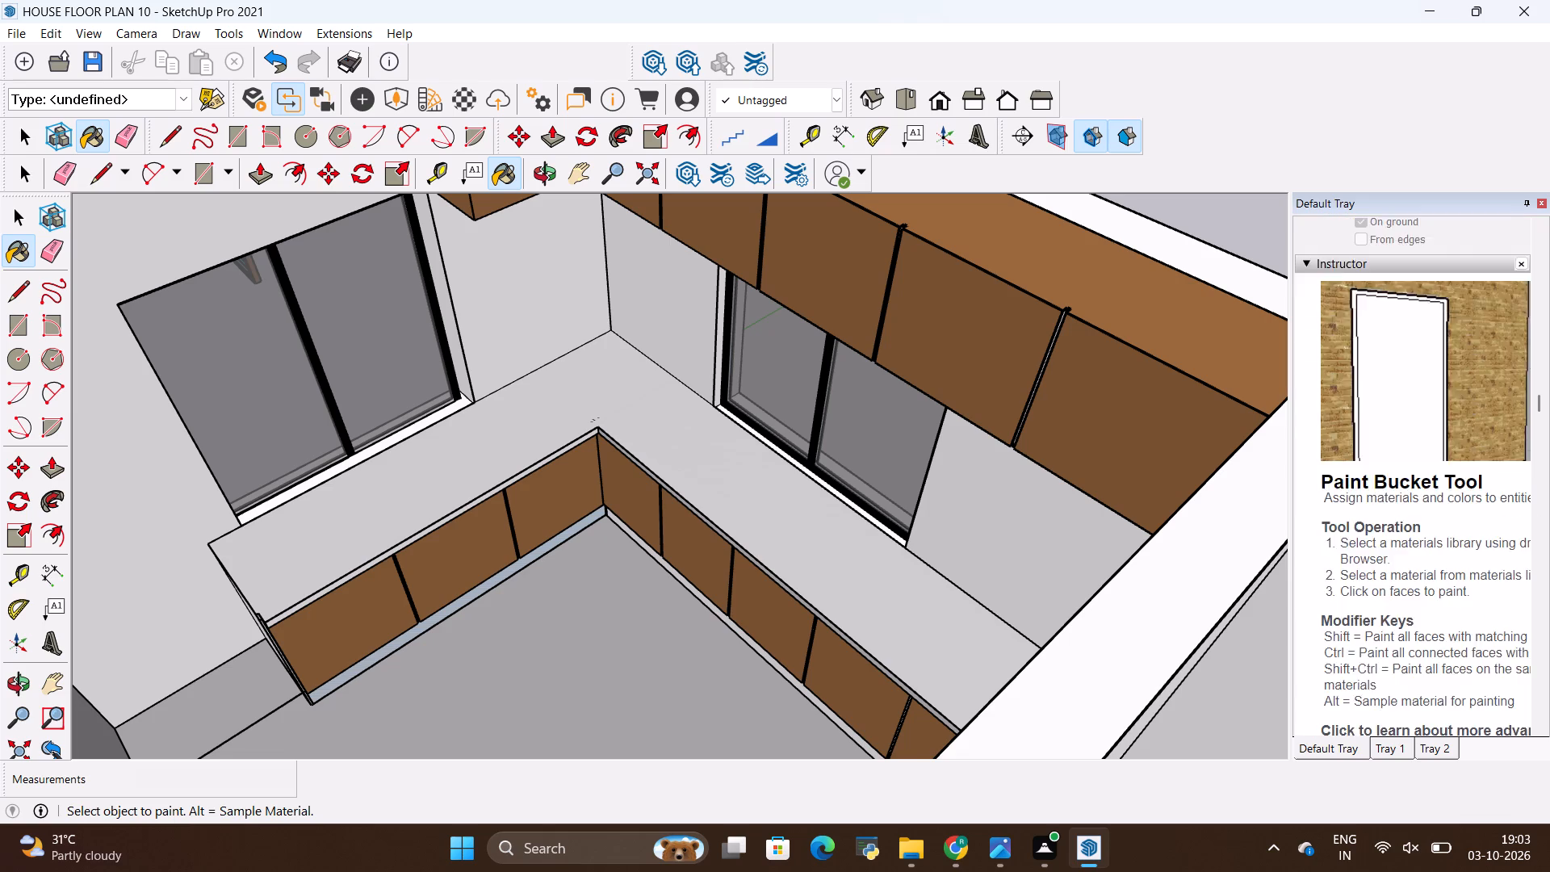
scroll(1507, 540, up, 2)
scroll(1396, 412, up, 6)
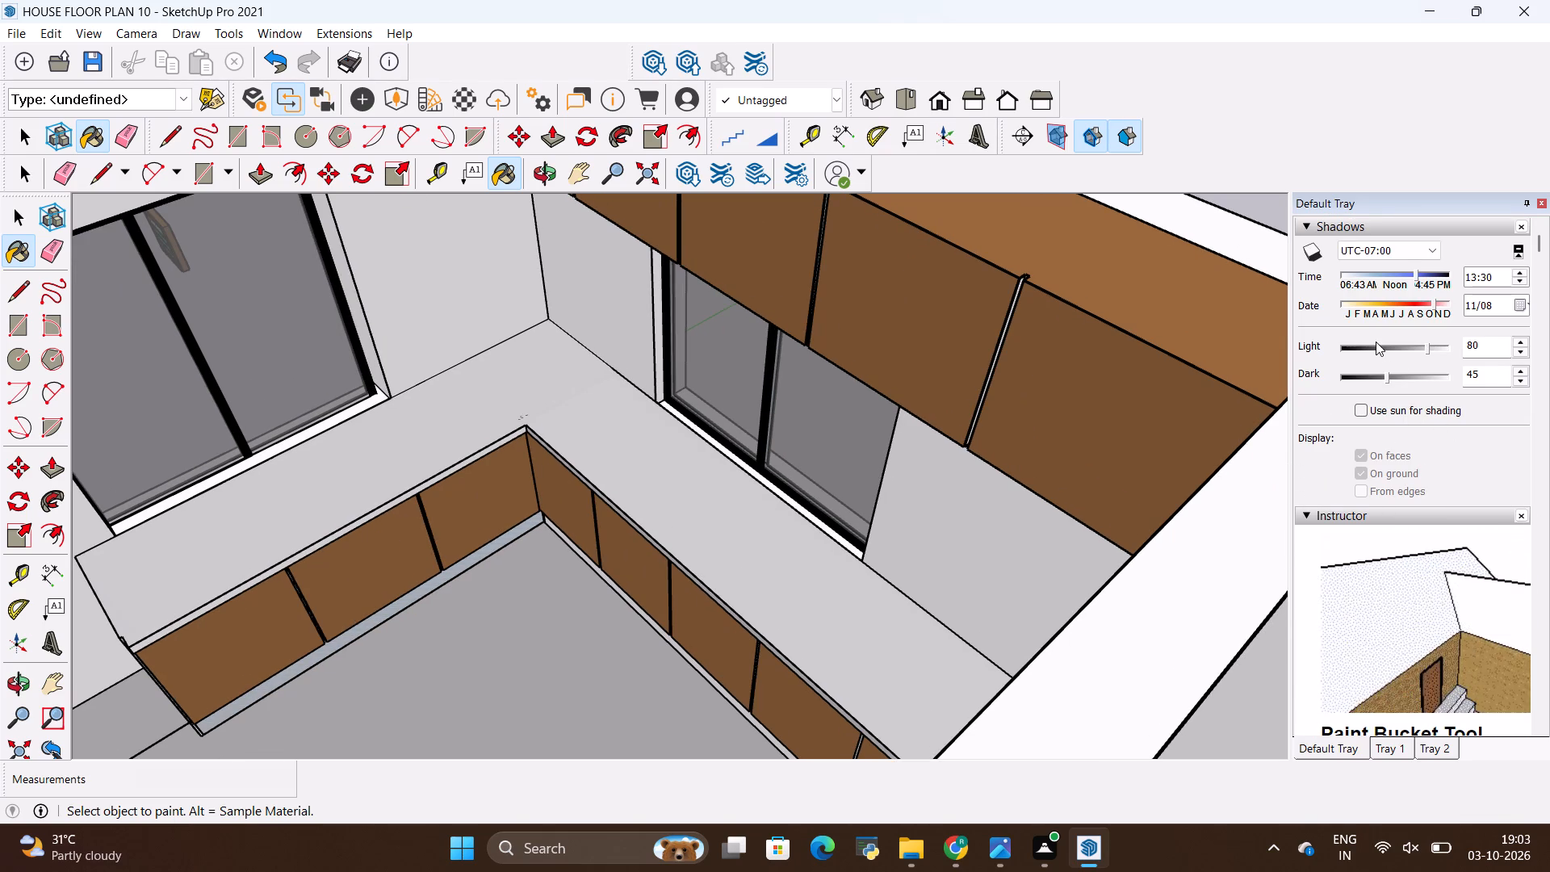
scroll(1367, 555, down, 3)
scroll(1366, 549, up, 2)
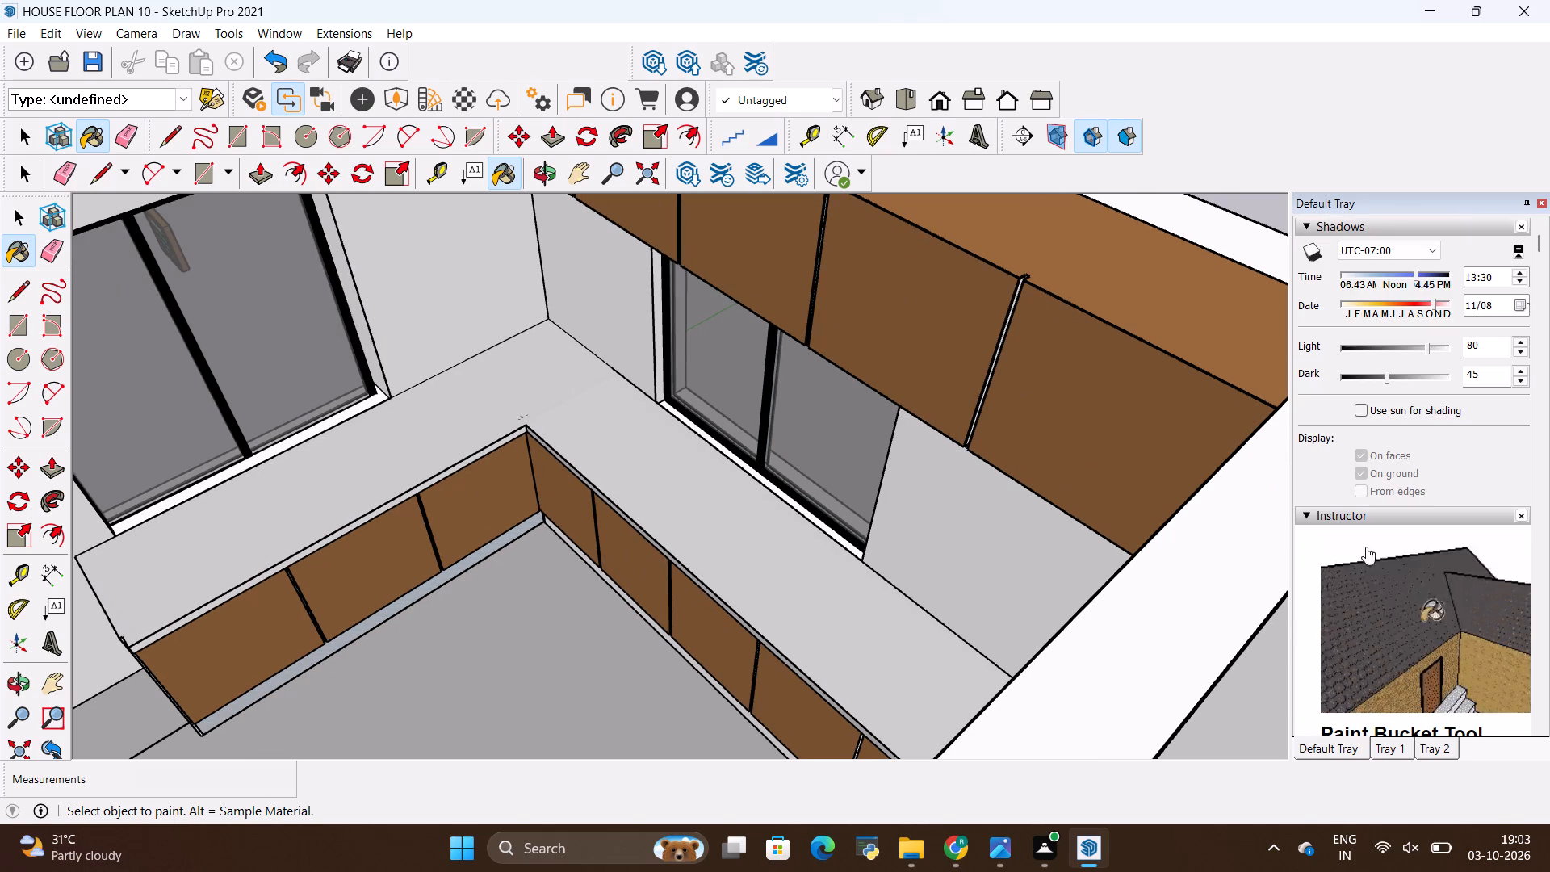
scroll(1366, 547, up, 5)
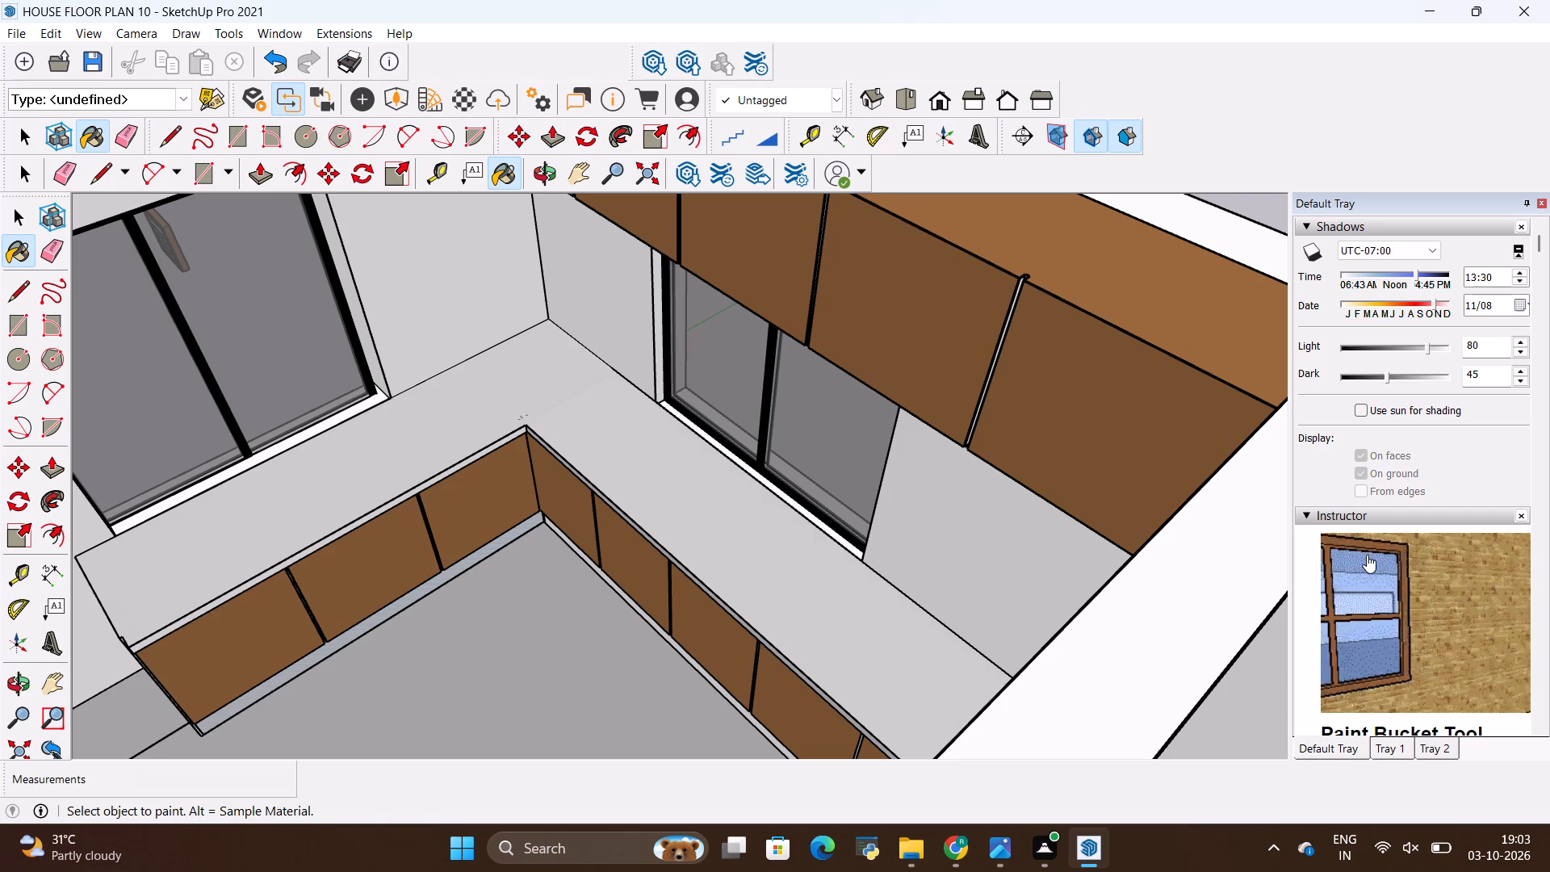
scroll(1070, 564, down, 12)
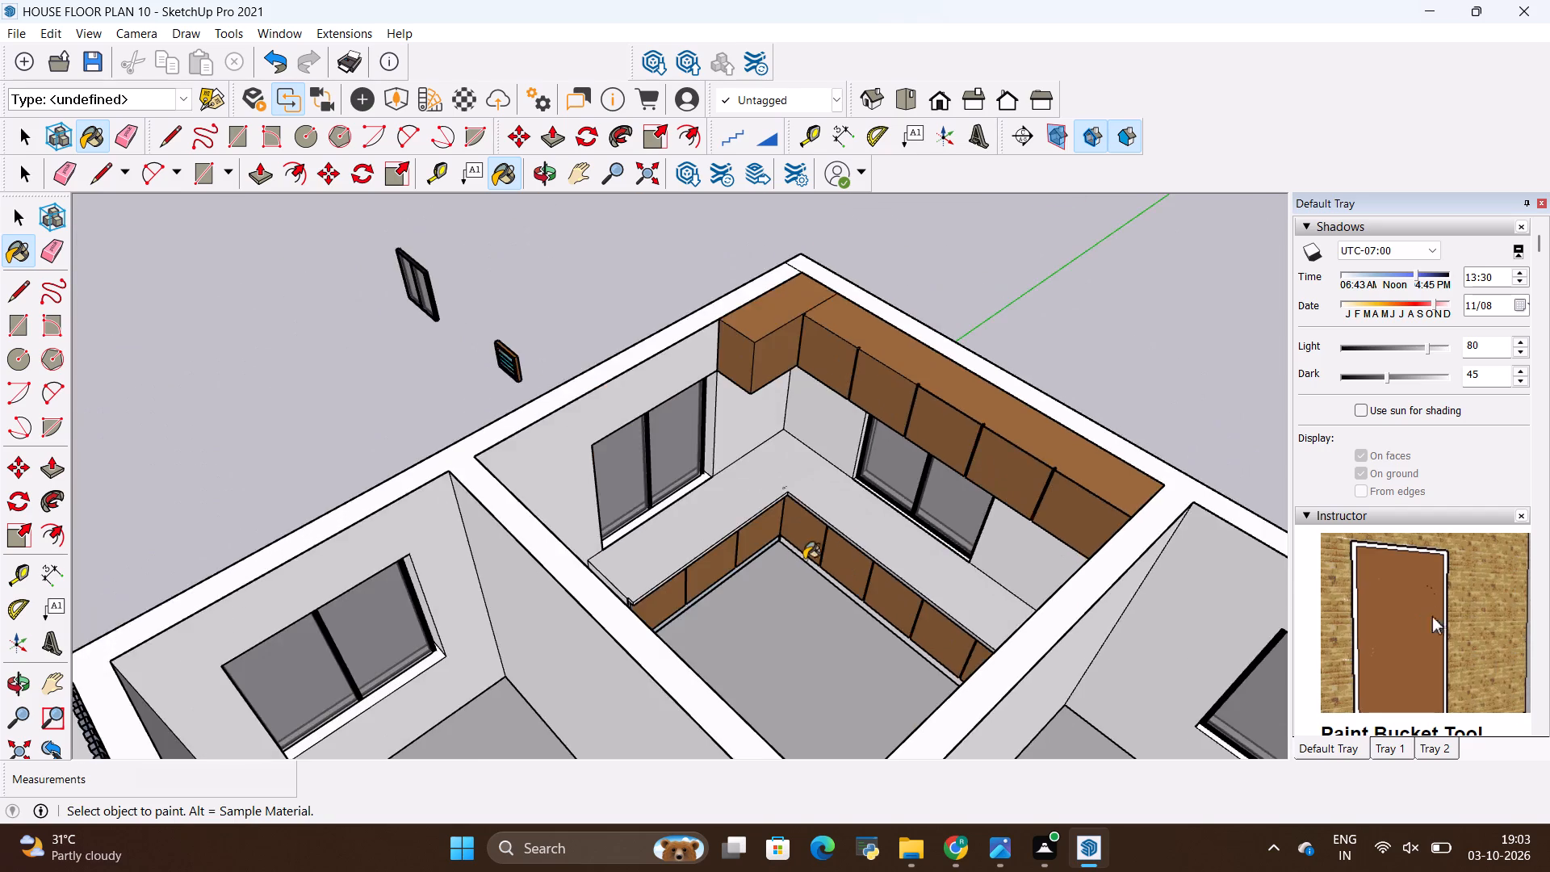
scroll(804, 560, down, 2)
middle_drag(715, 591, 792, 501)
scroll(792, 501, down, 1)
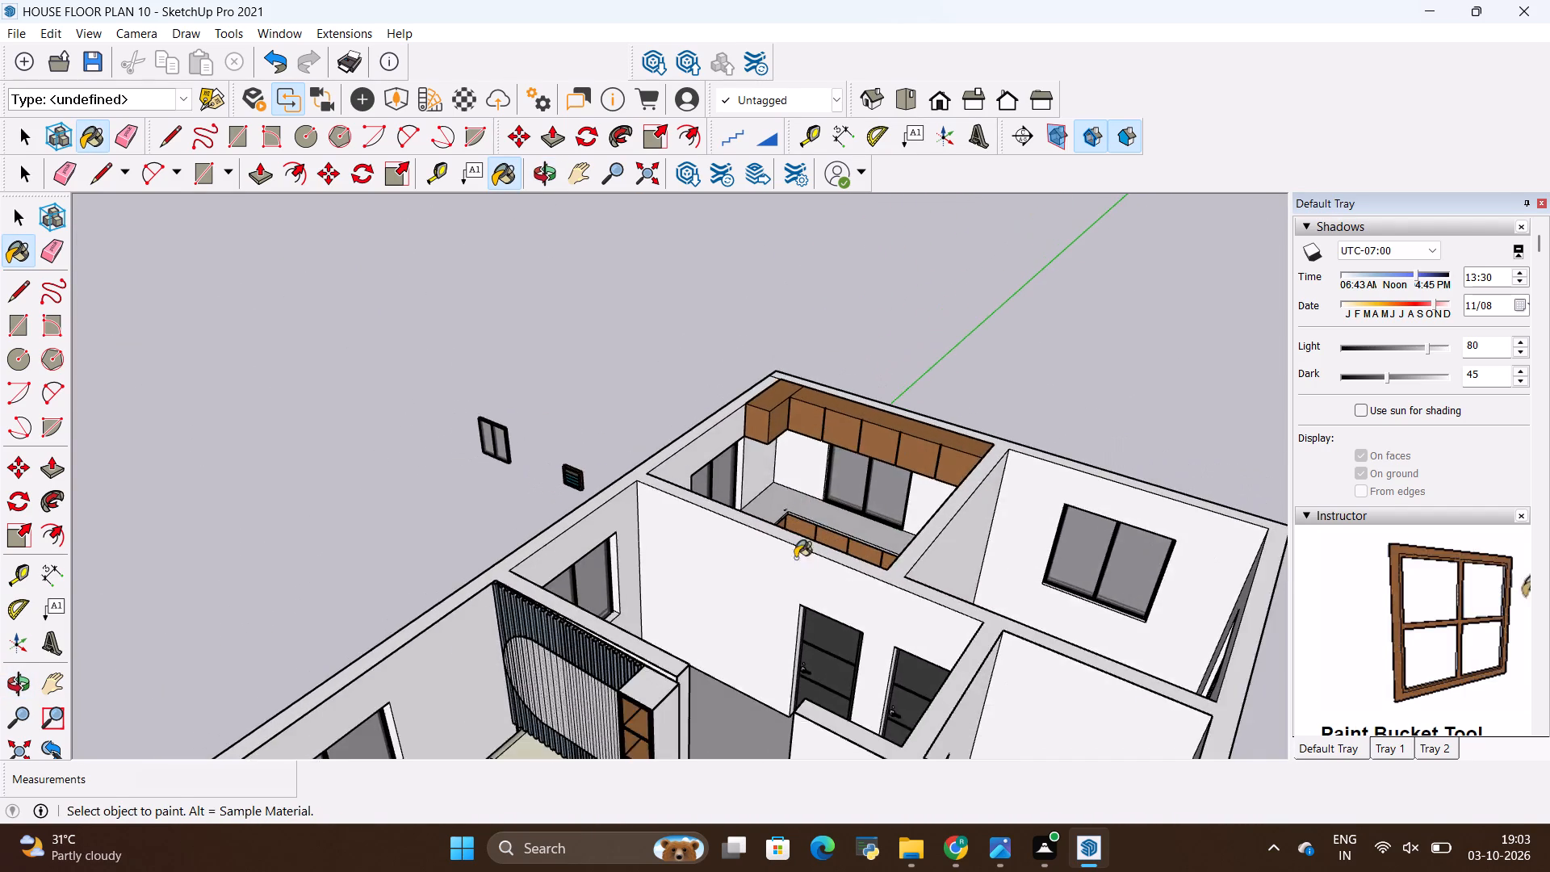
scroll(812, 485, down, 10)
middle_drag(737, 596, 981, 699)
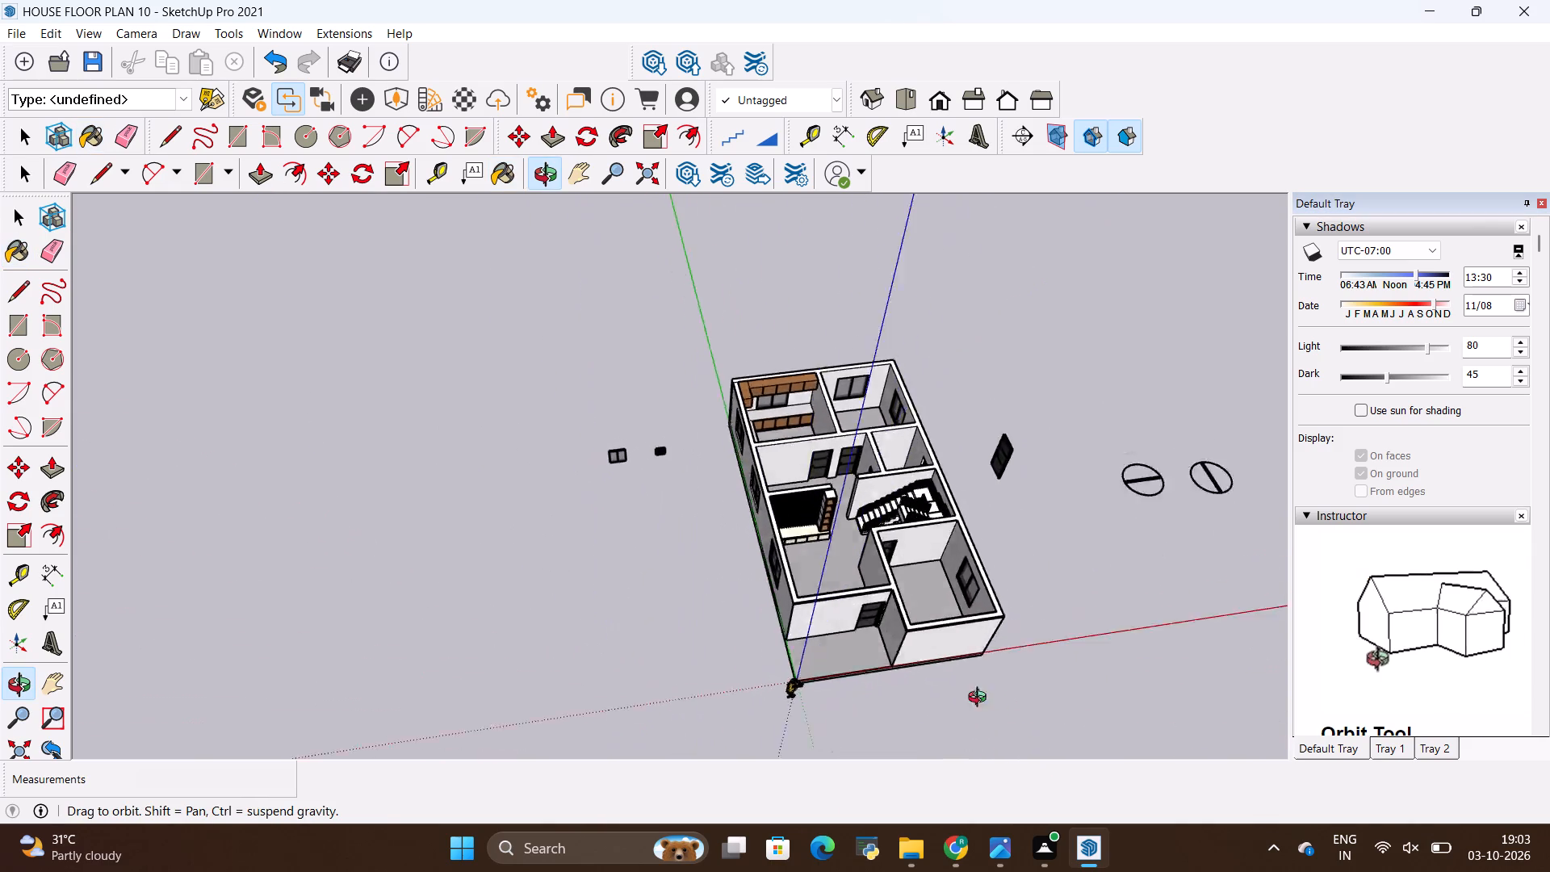
middle_drag(981, 699, 639, 585)
Import the Component_2 refrigerator from the ALL 3D WAREHOUSE ITEMS folder and place it outside the house near the back rooms.
click(24, 31)
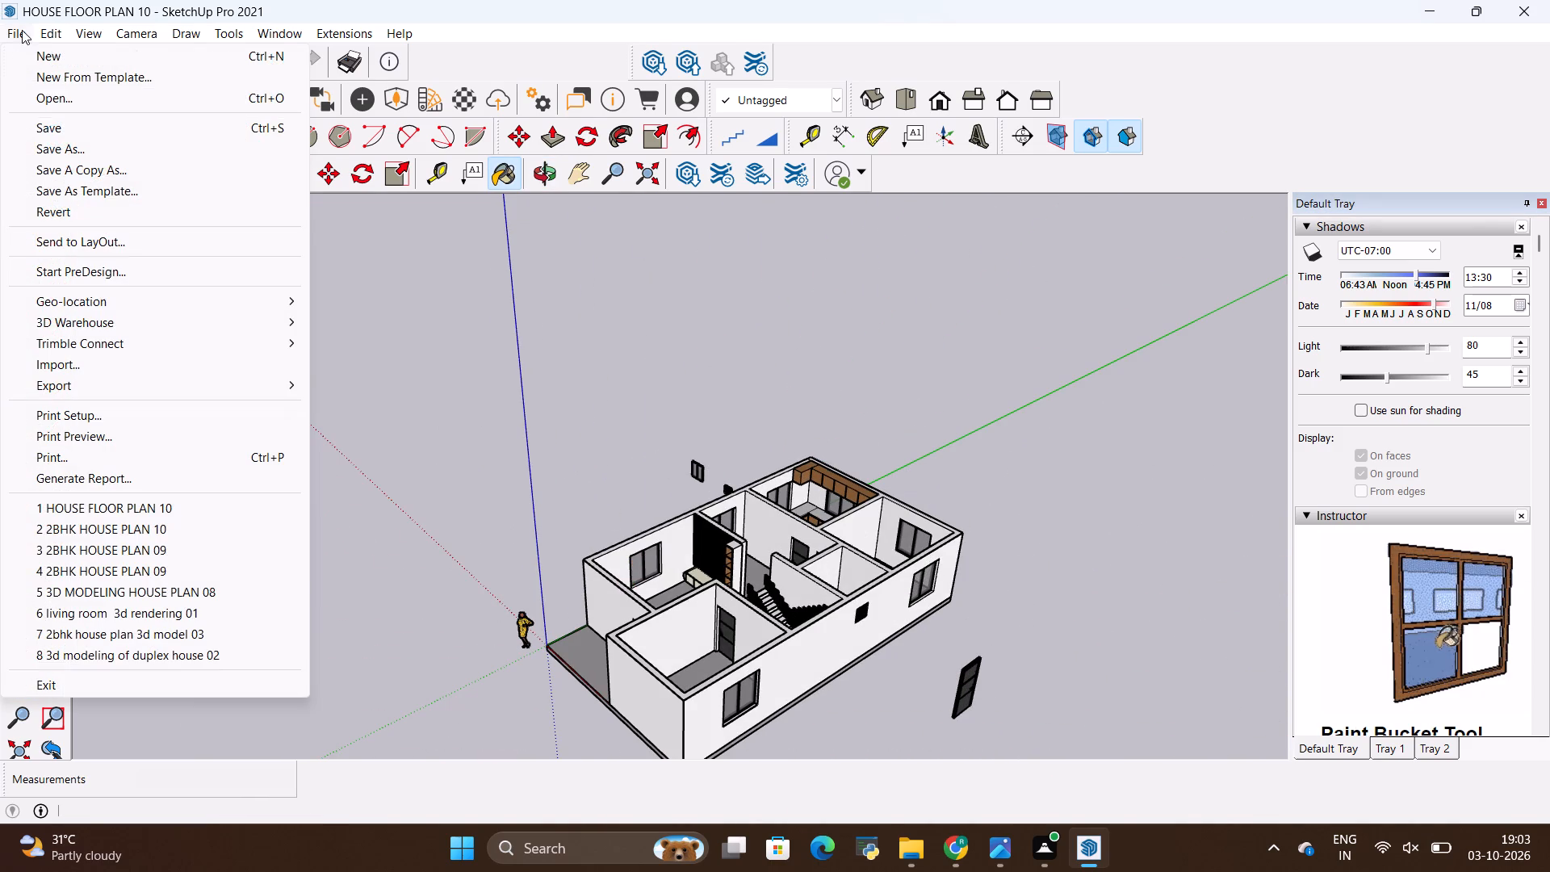
click(63, 358)
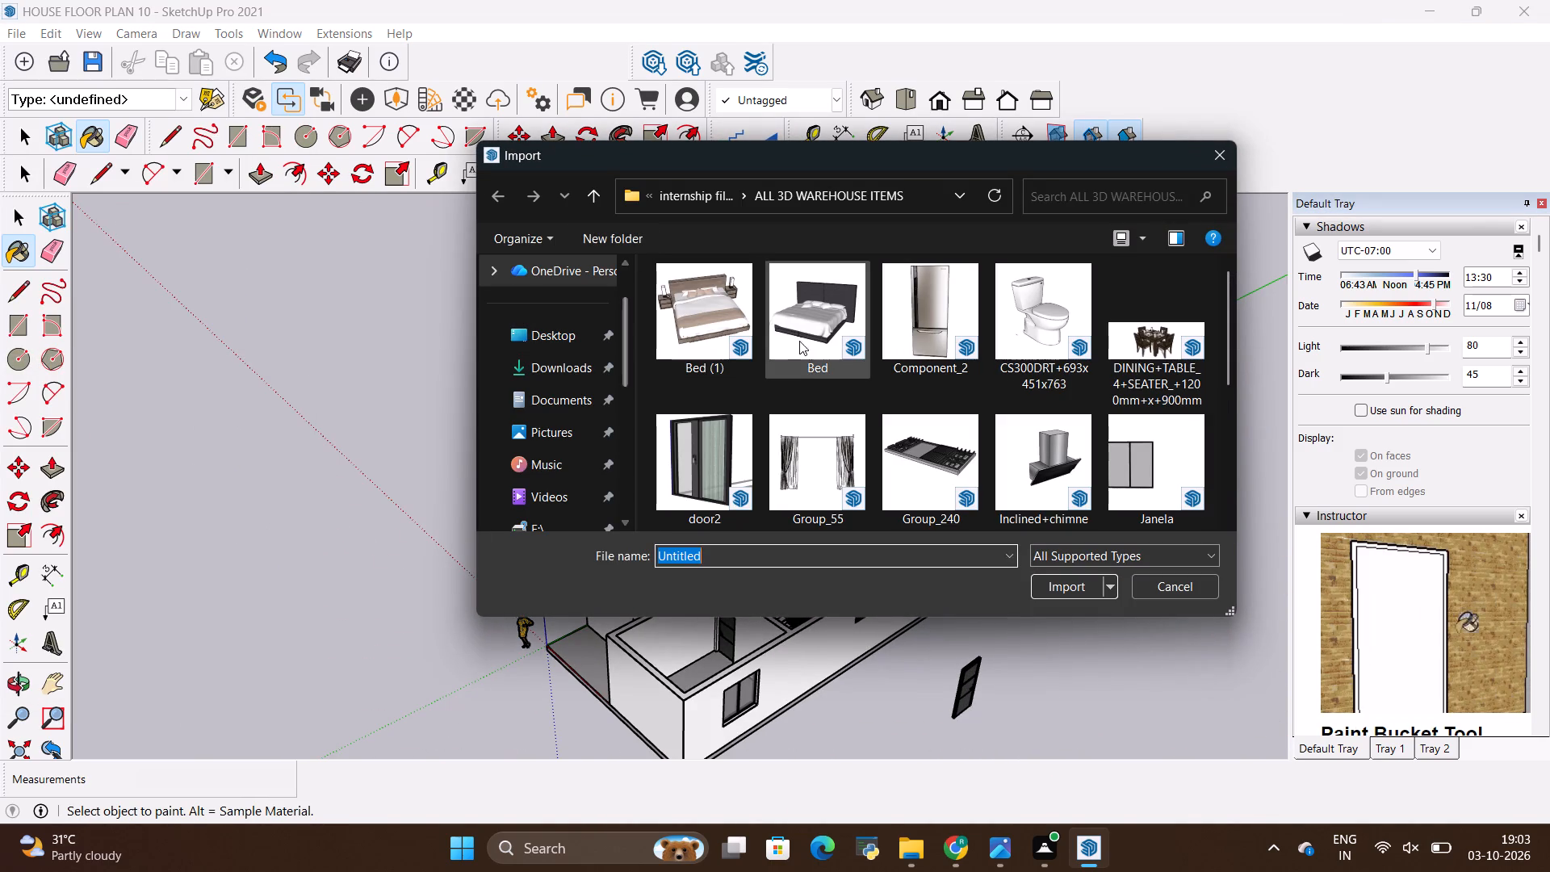
scroll(800, 341, down, 1)
click(908, 322)
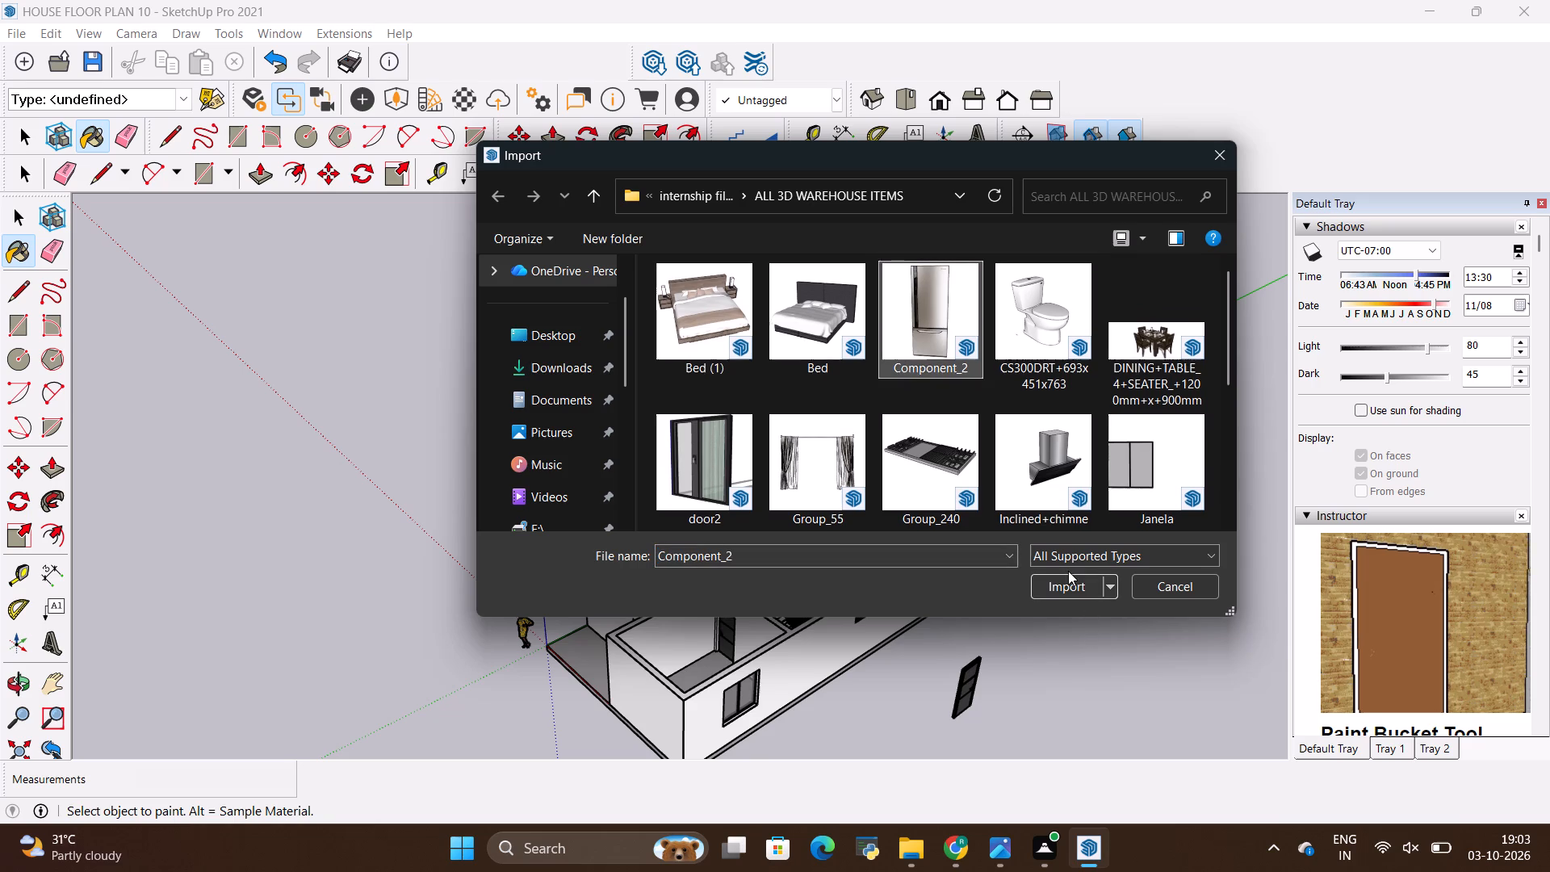
click(1072, 591)
scroll(940, 563, up, 5)
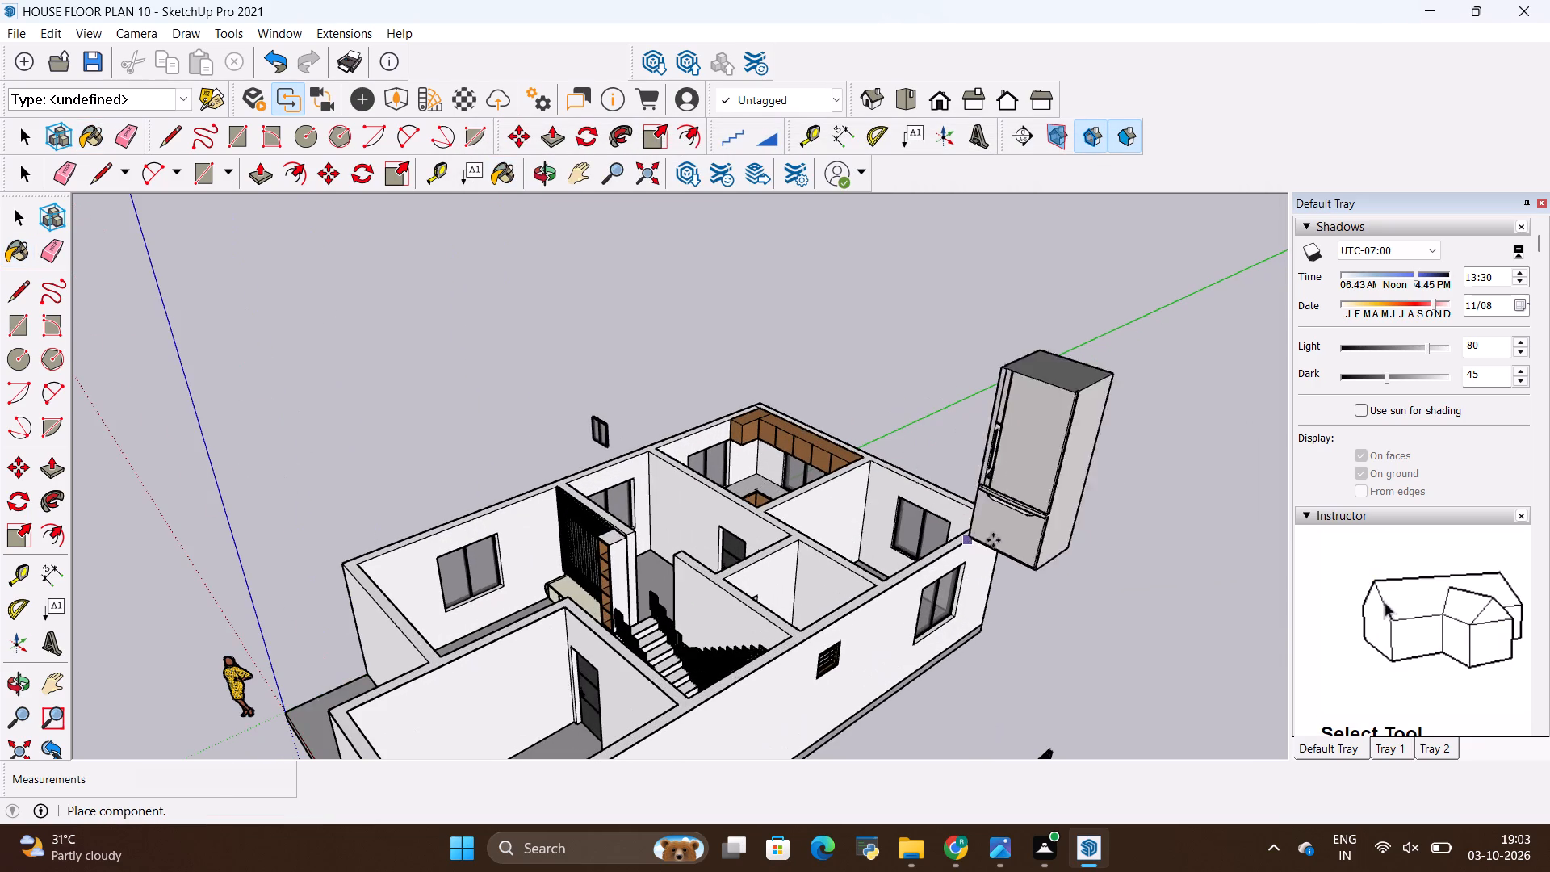
click(1030, 543)
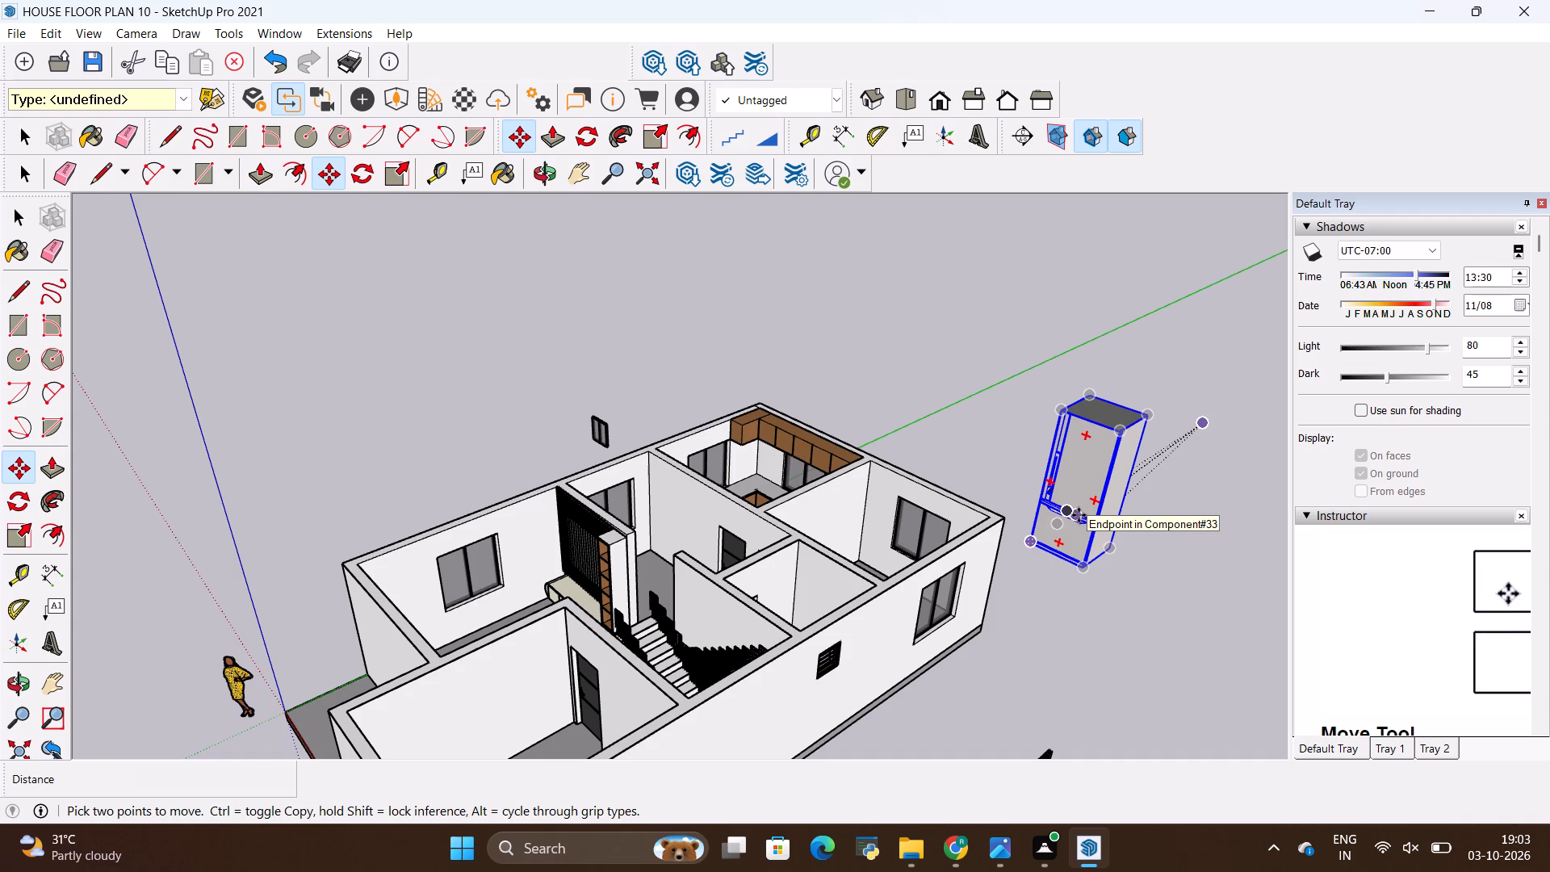
Scale the imported refrigerator uniformly to about 0.50 of its size.
key(s)
scroll(1128, 432, up, 1)
click(1156, 421)
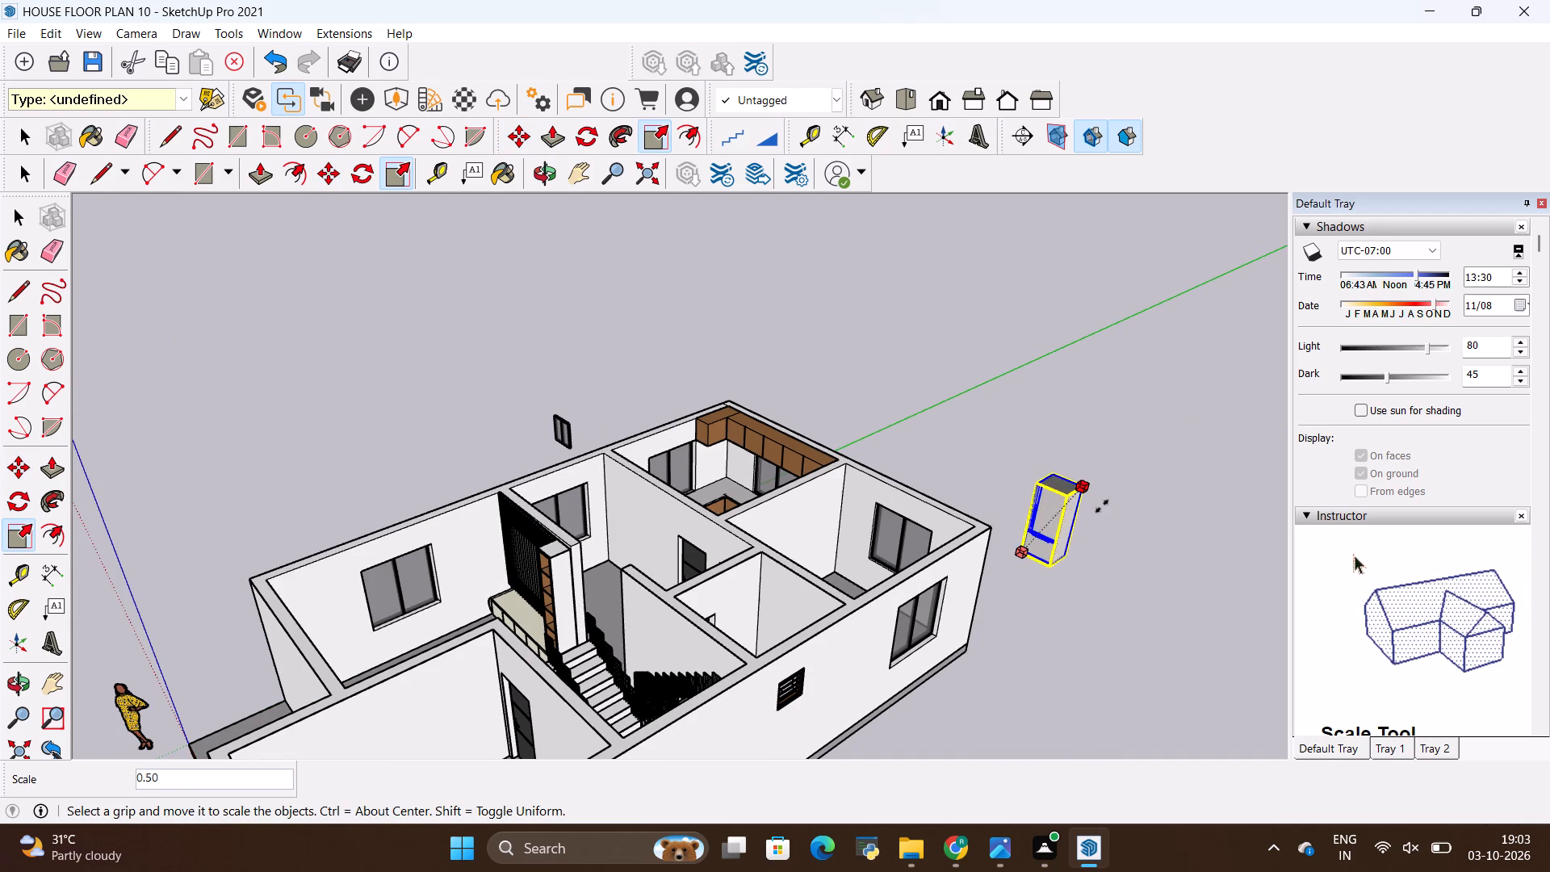
click(1102, 506)
scroll(1097, 505, up, 4)
key(space)
click(1097, 504)
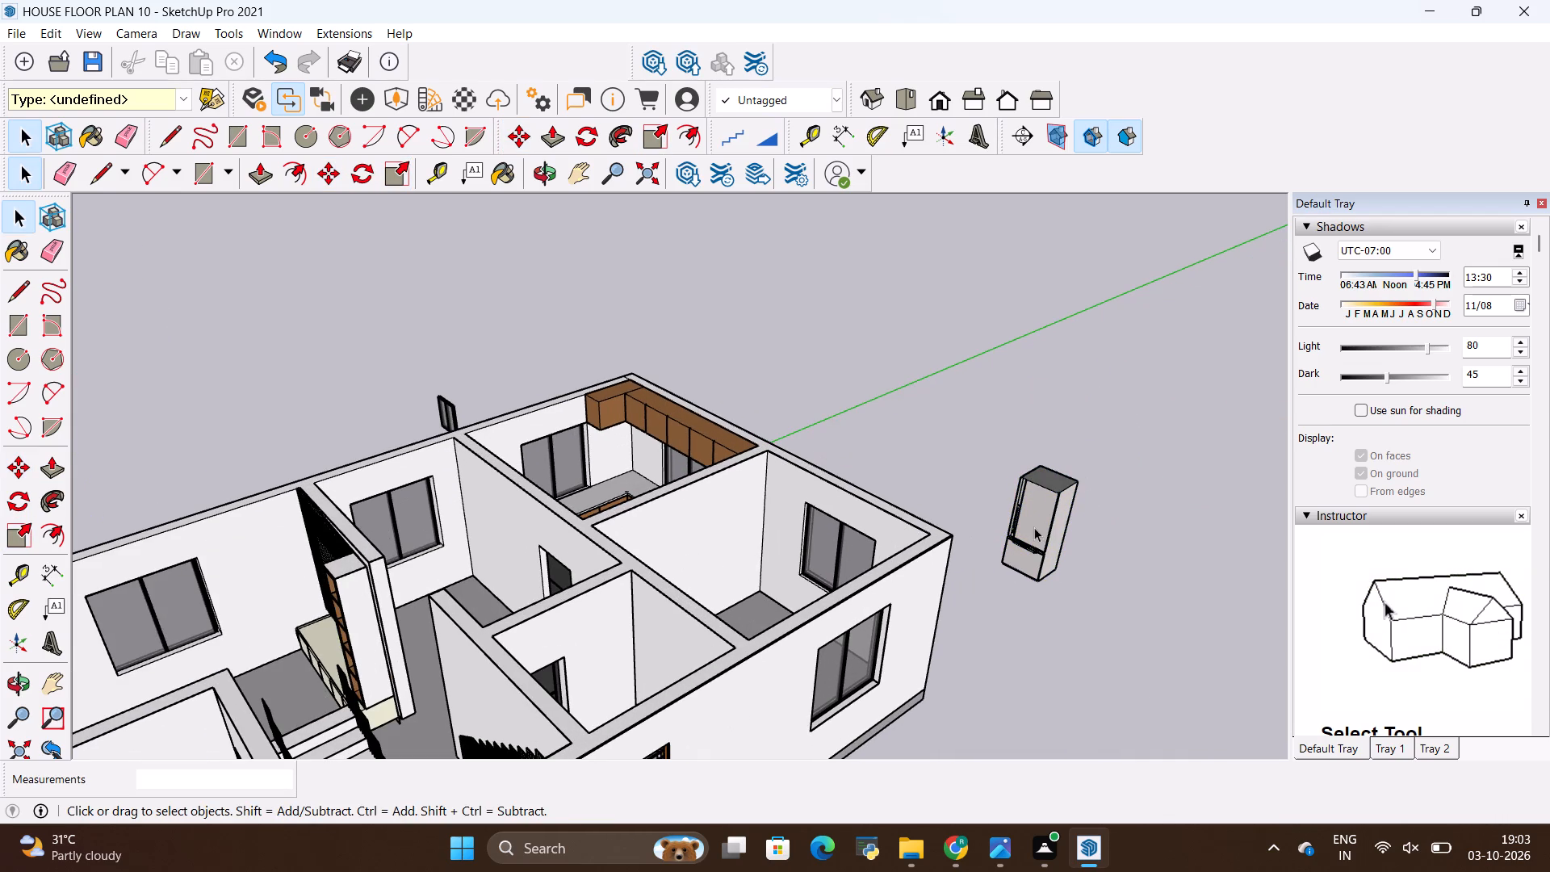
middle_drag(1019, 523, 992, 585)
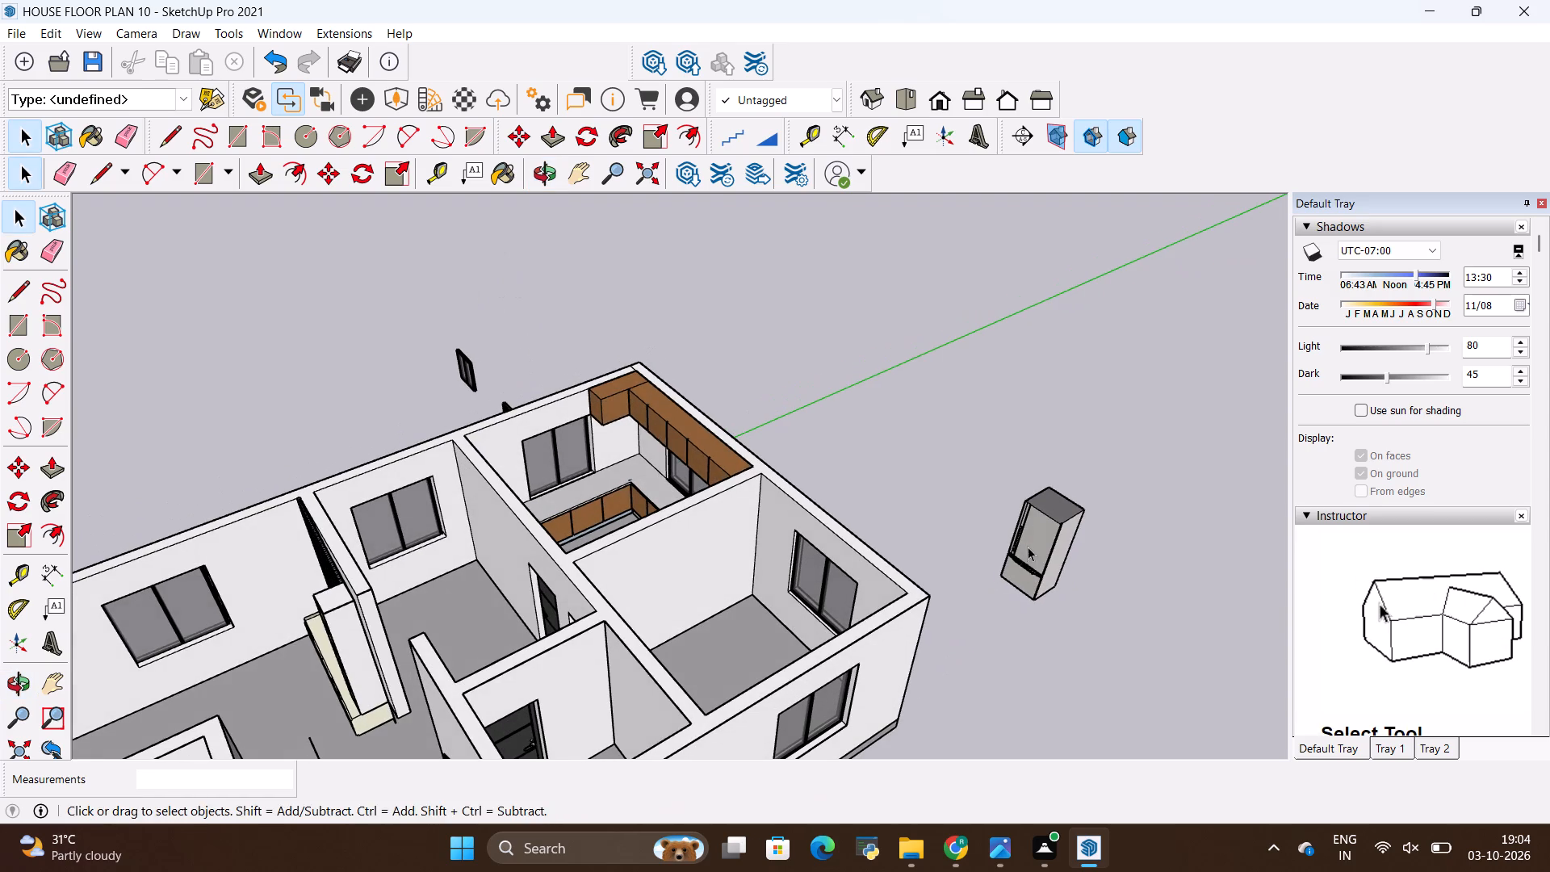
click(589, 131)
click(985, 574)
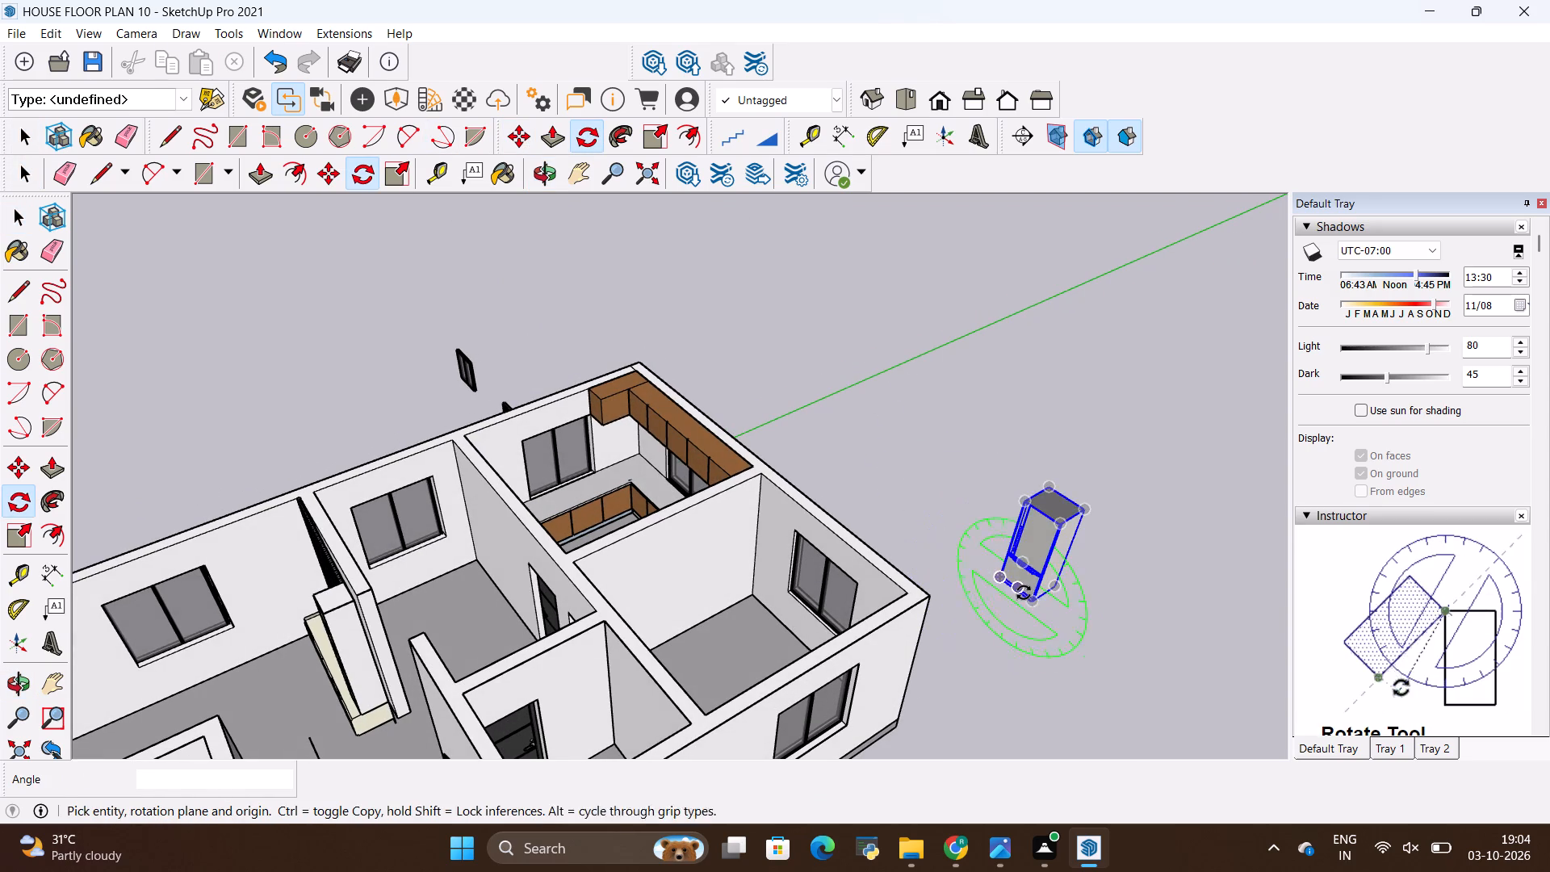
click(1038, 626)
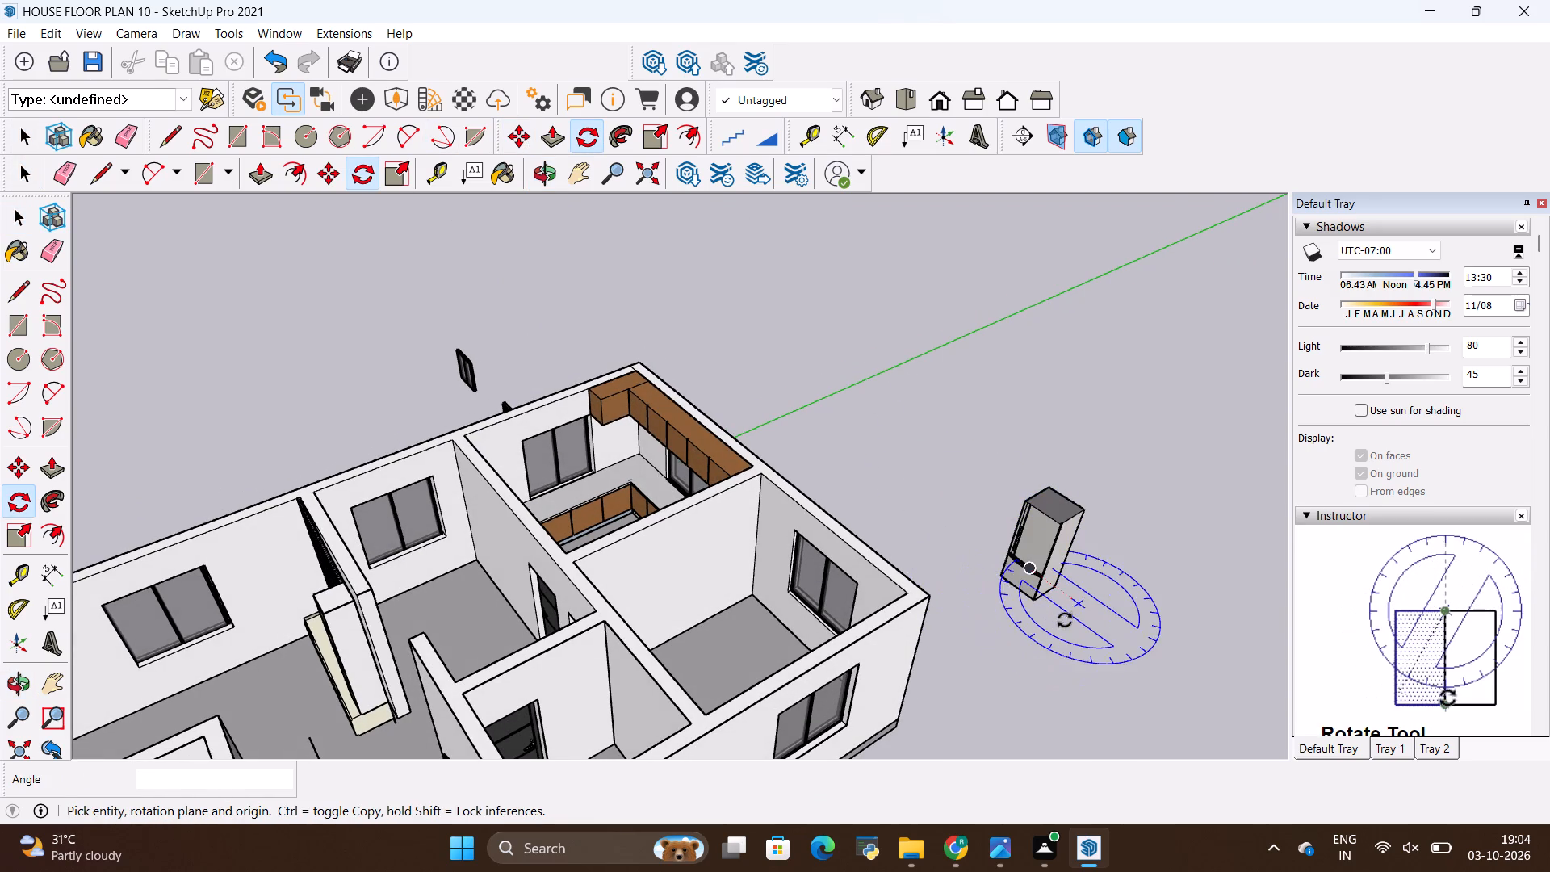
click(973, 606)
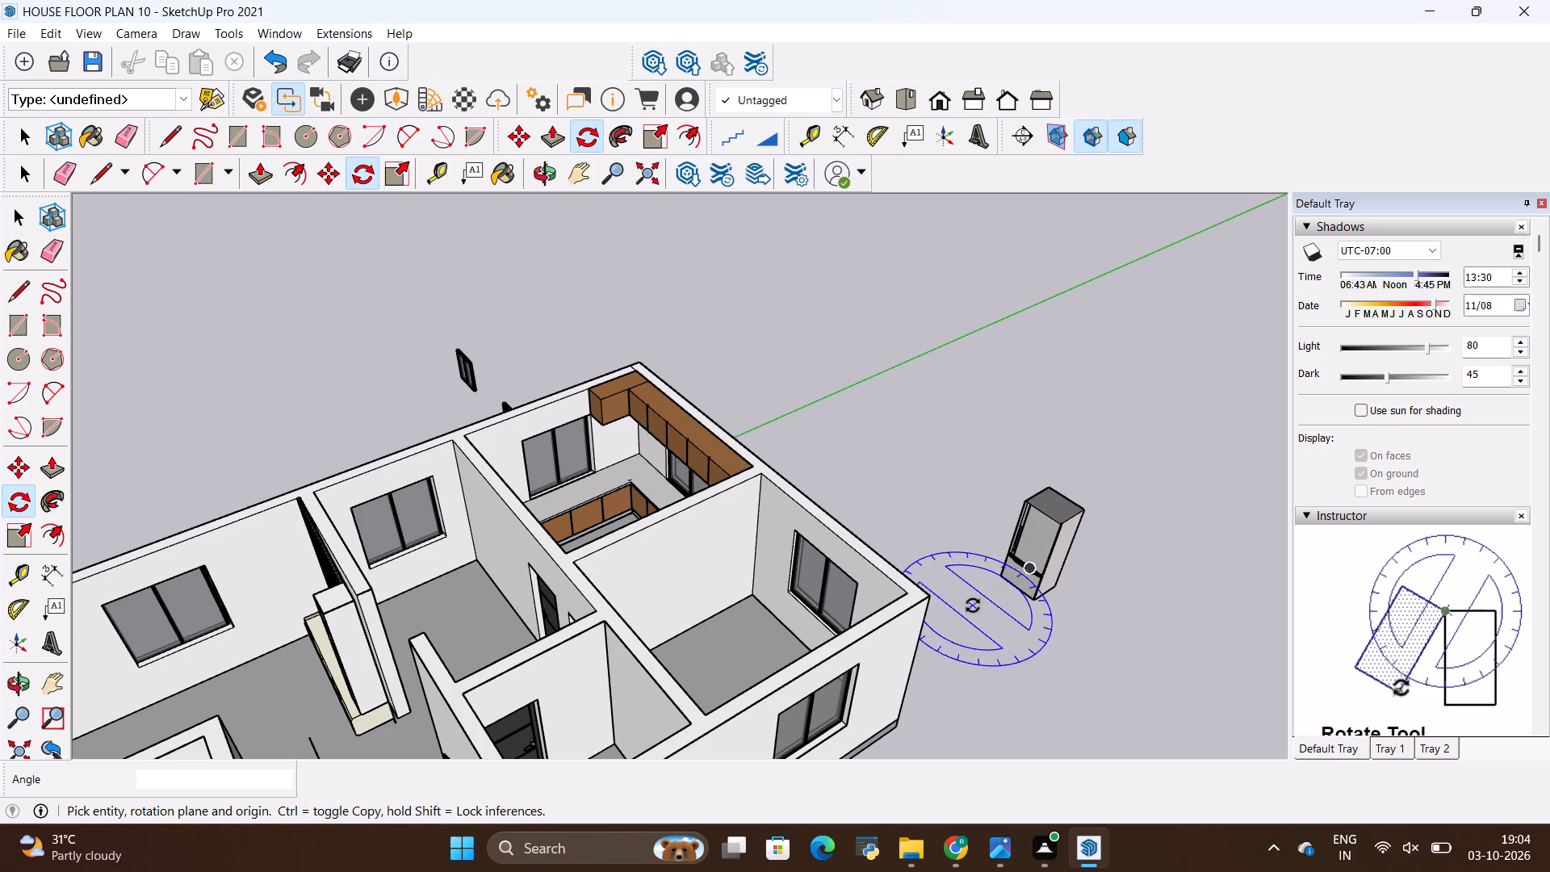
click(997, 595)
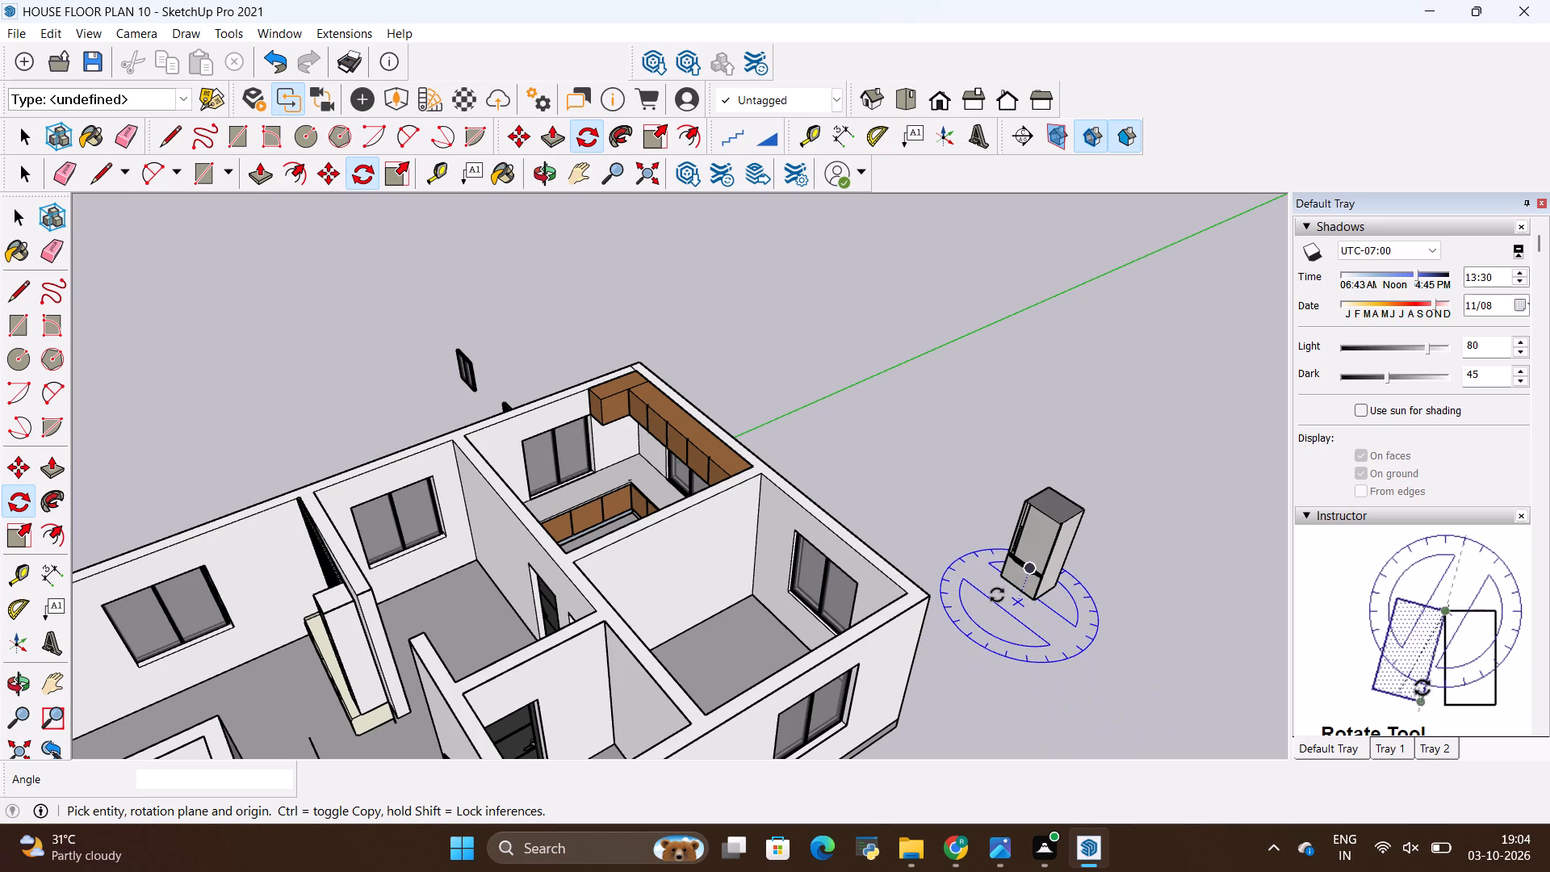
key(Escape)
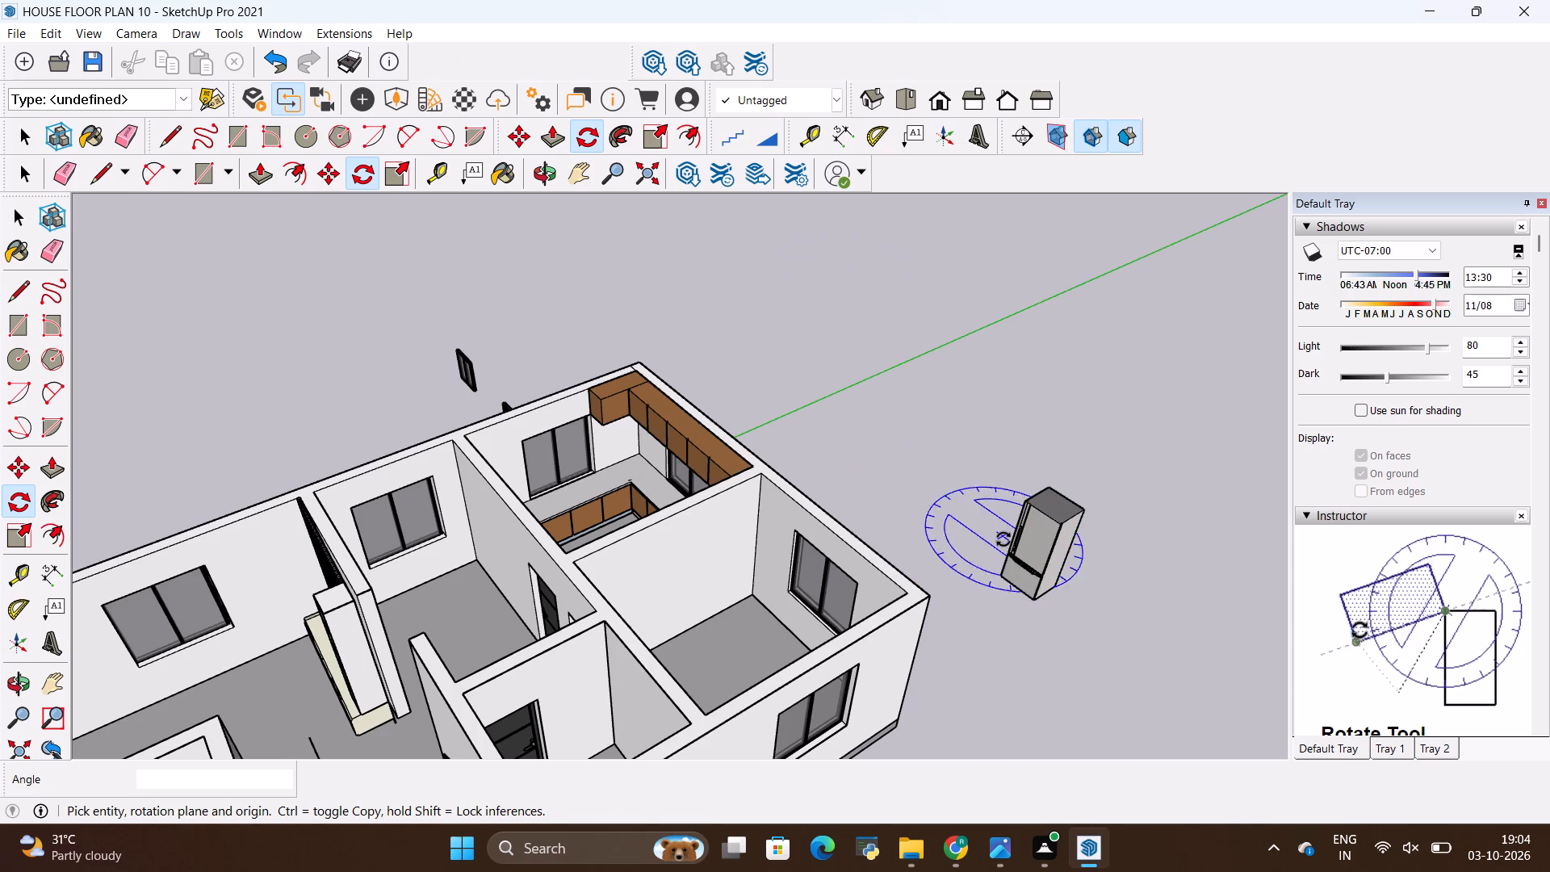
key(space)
Rotate the imported refrigerator 90 degrees about the vertical axis outside the house.
click(1056, 534)
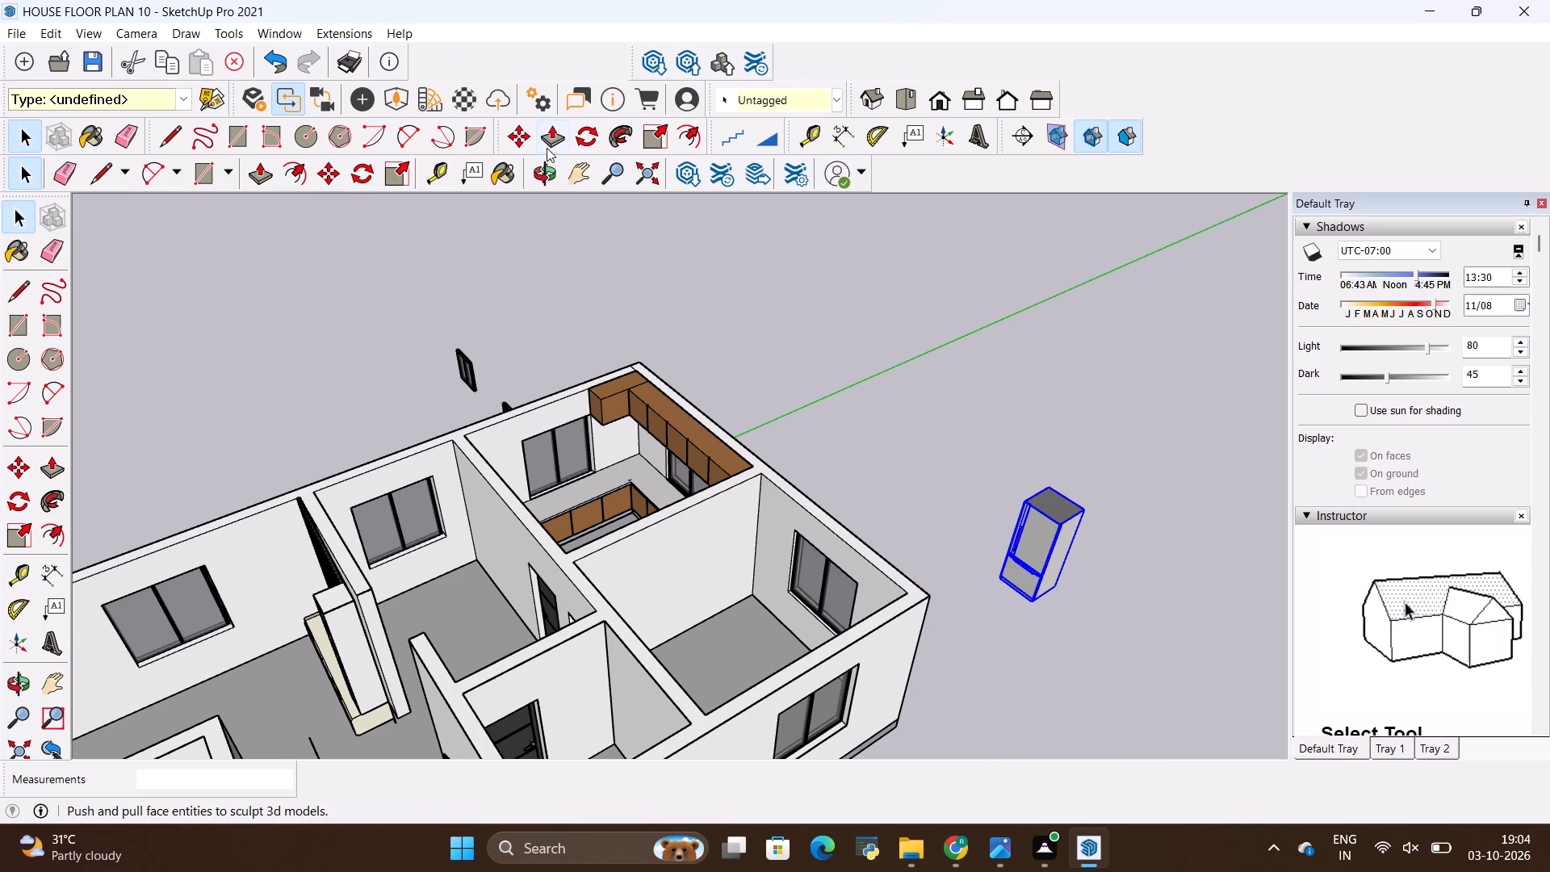
click(585, 138)
click(944, 509)
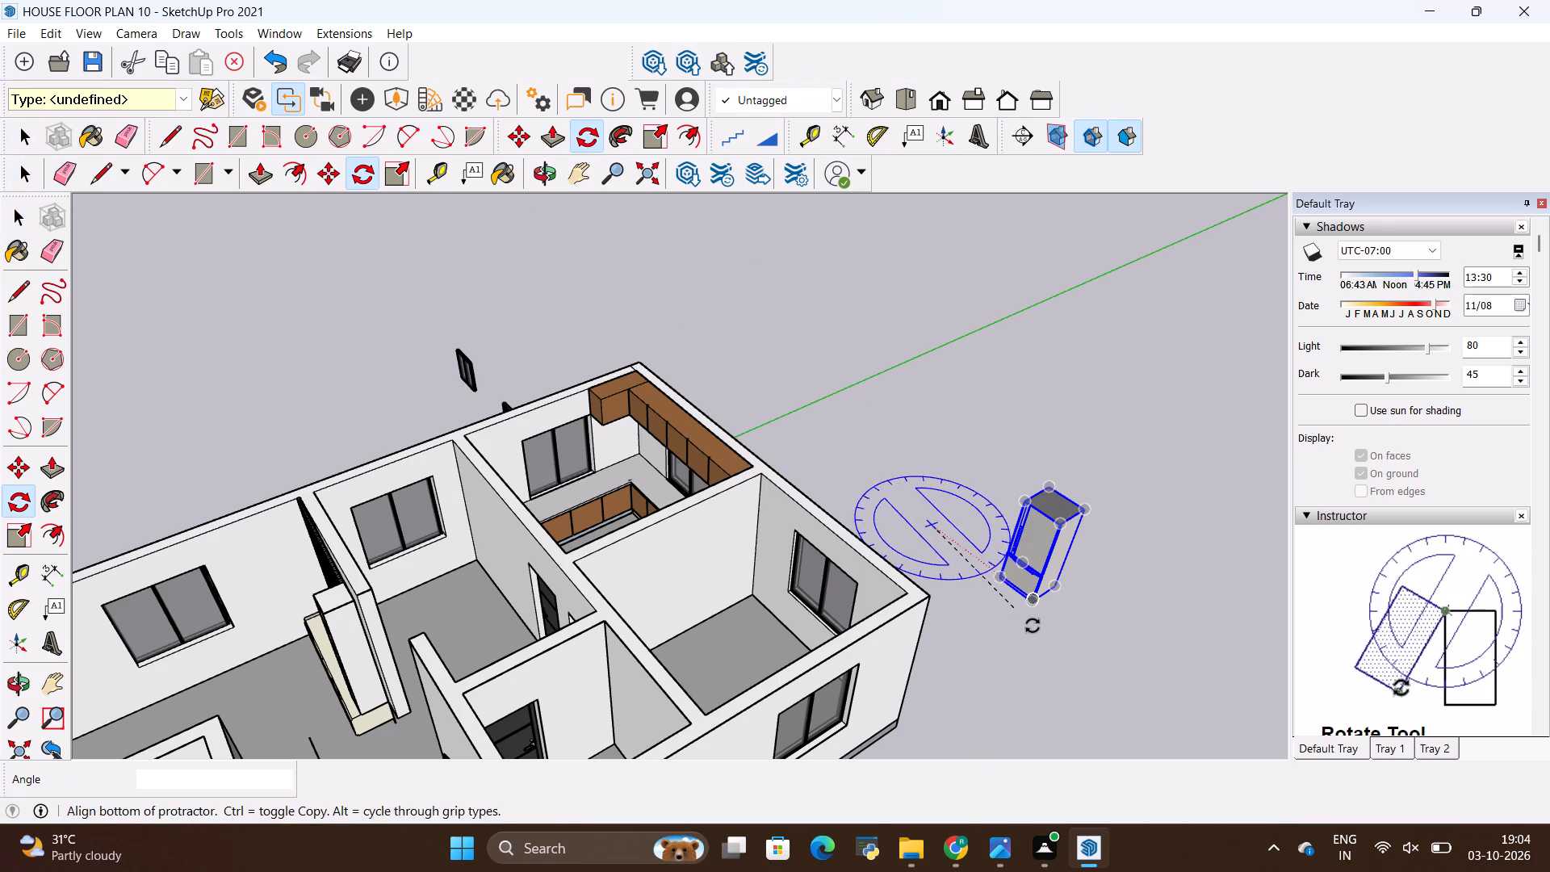
click(1041, 636)
key(Escape)
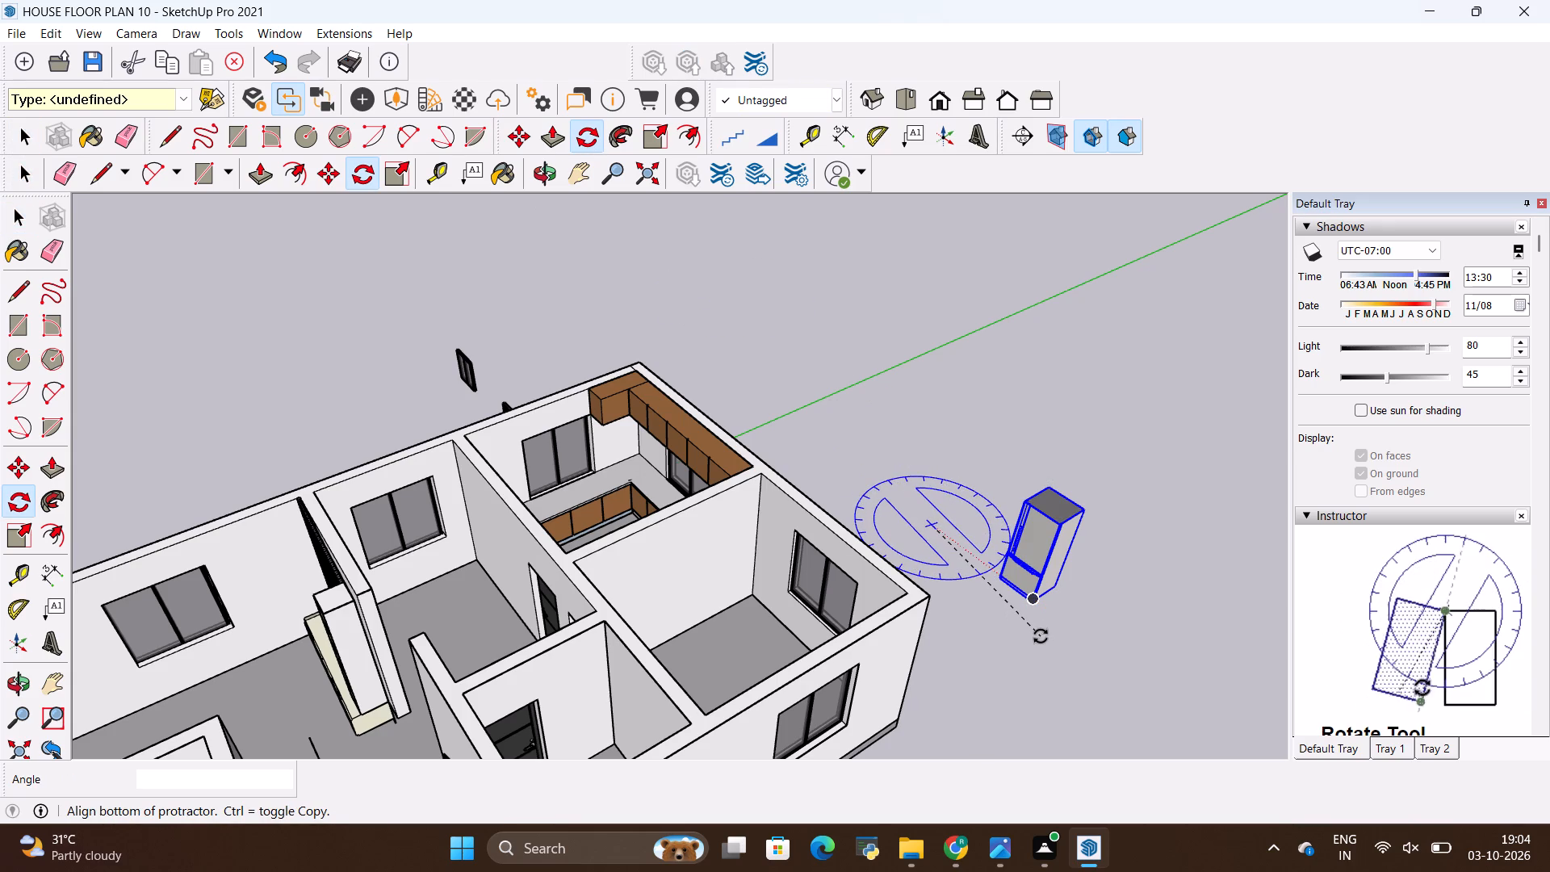
click(974, 556)
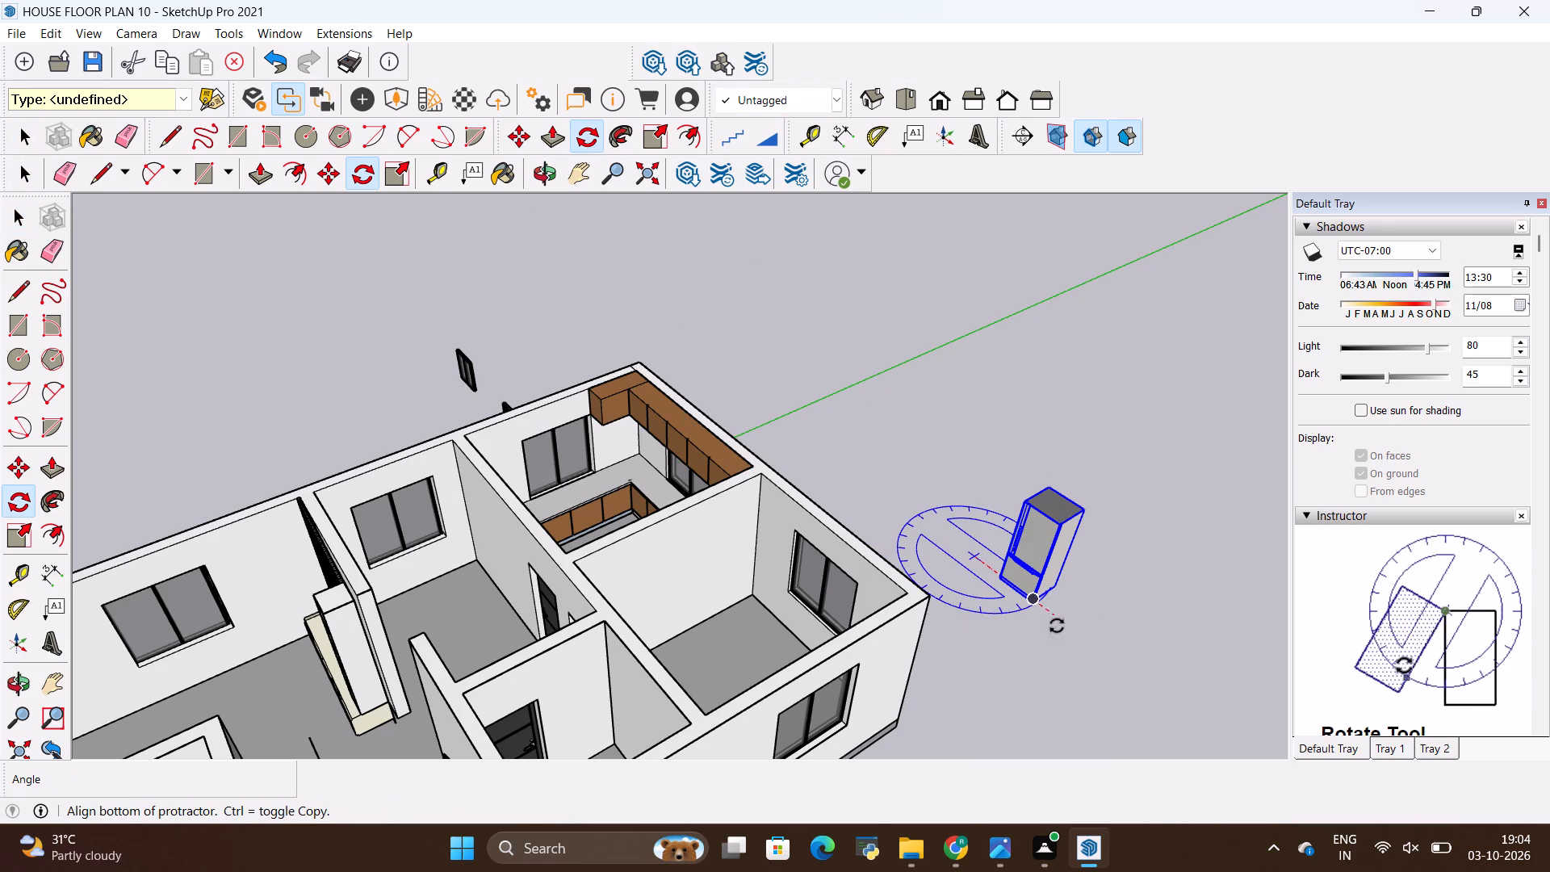
click(1070, 643)
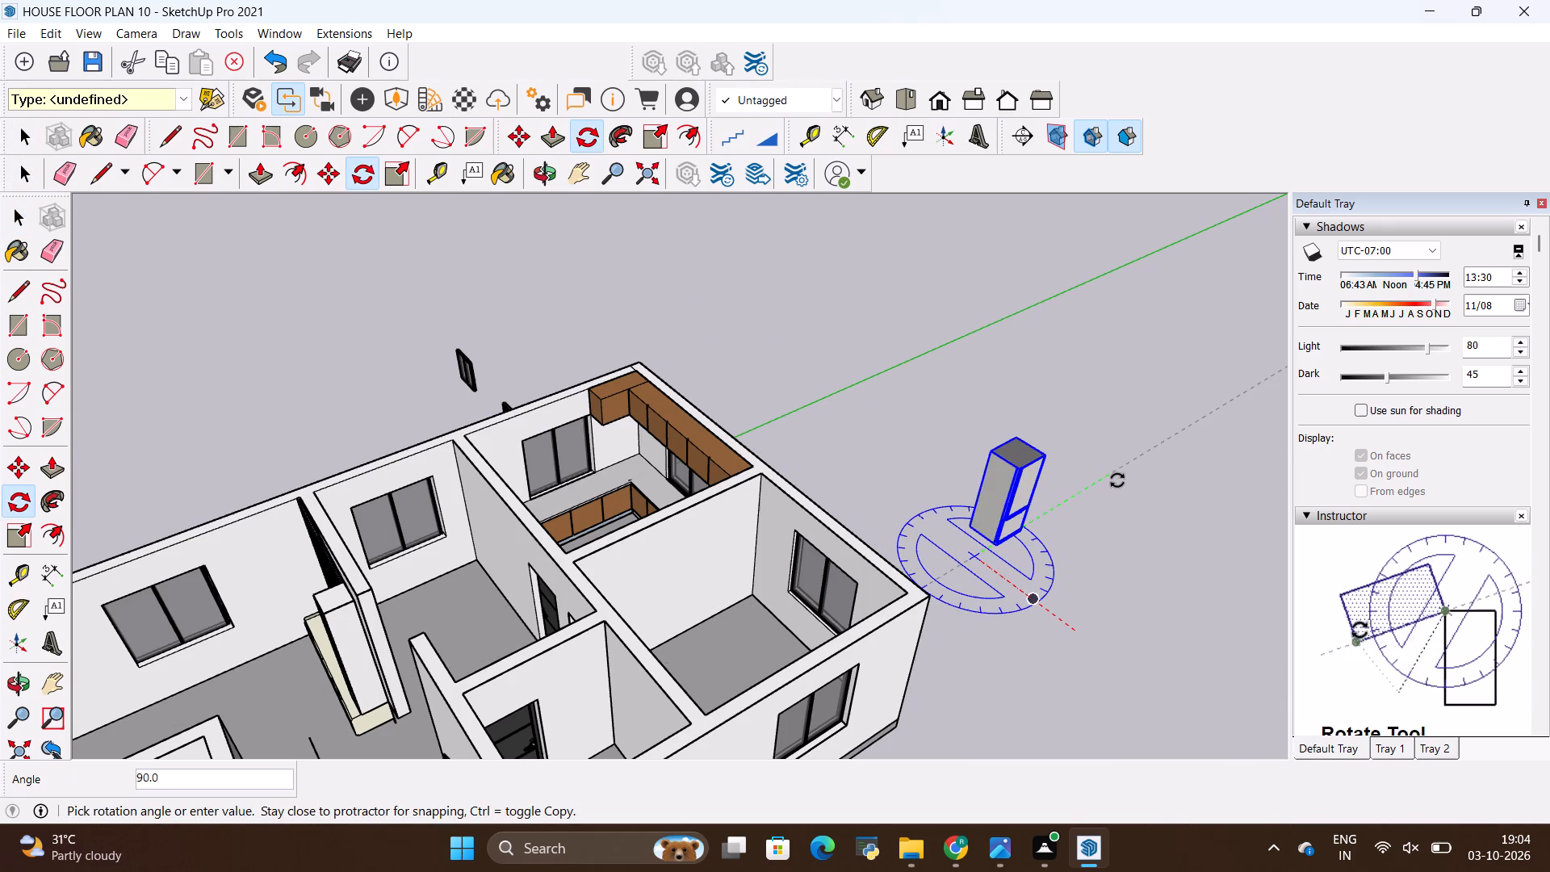
click(1117, 480)
key(space)
click(1111, 496)
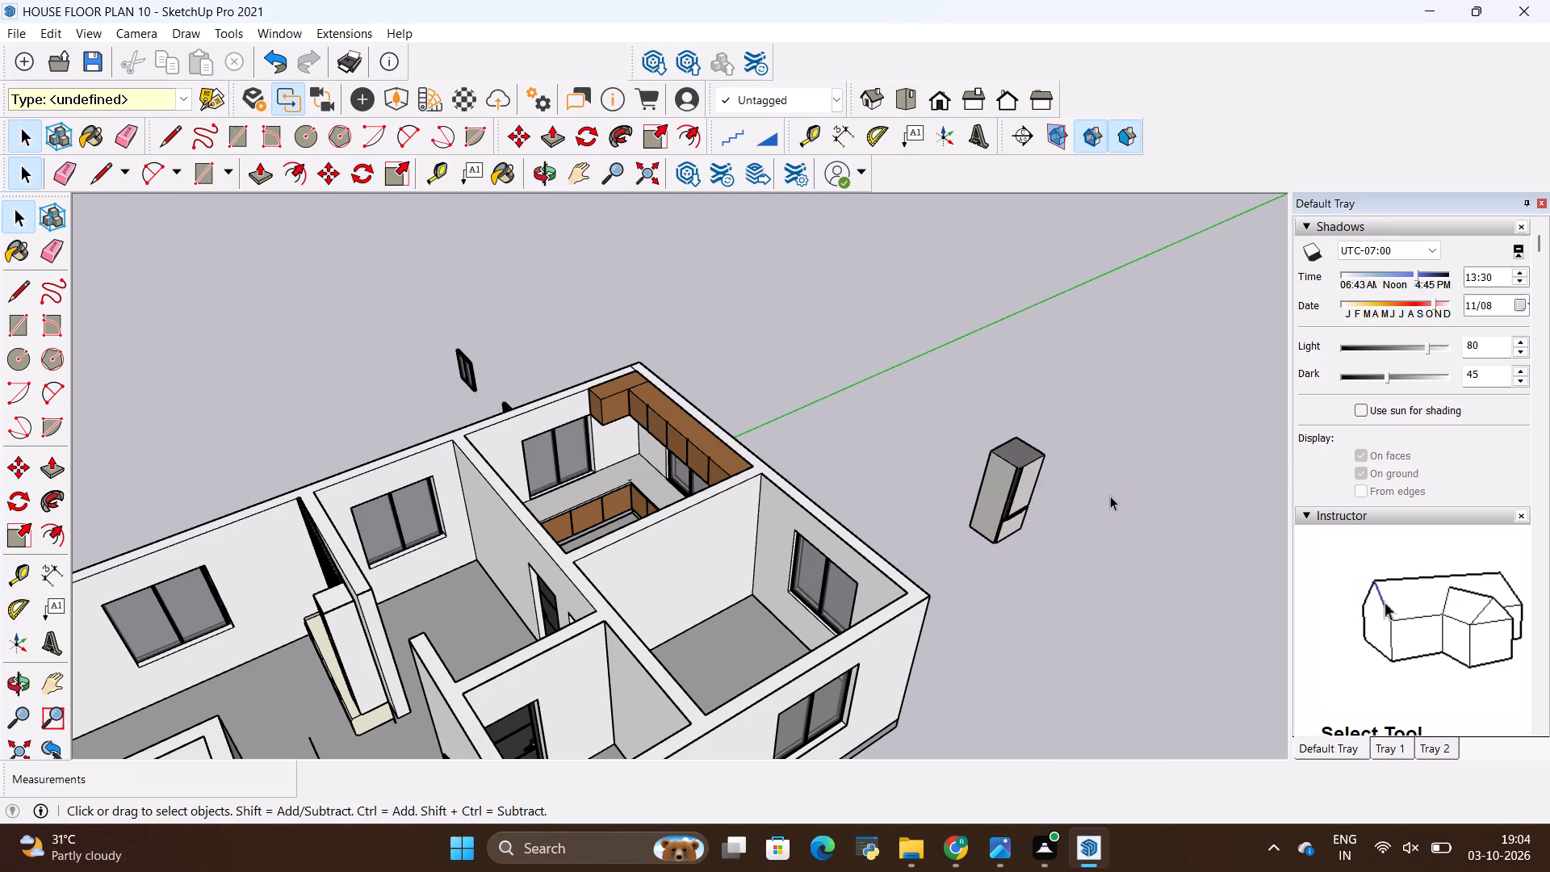
Move the refrigerator by its bottom corner into the kitchen, between the side wall and the end of the base cabinets.
click(993, 504)
key(m)
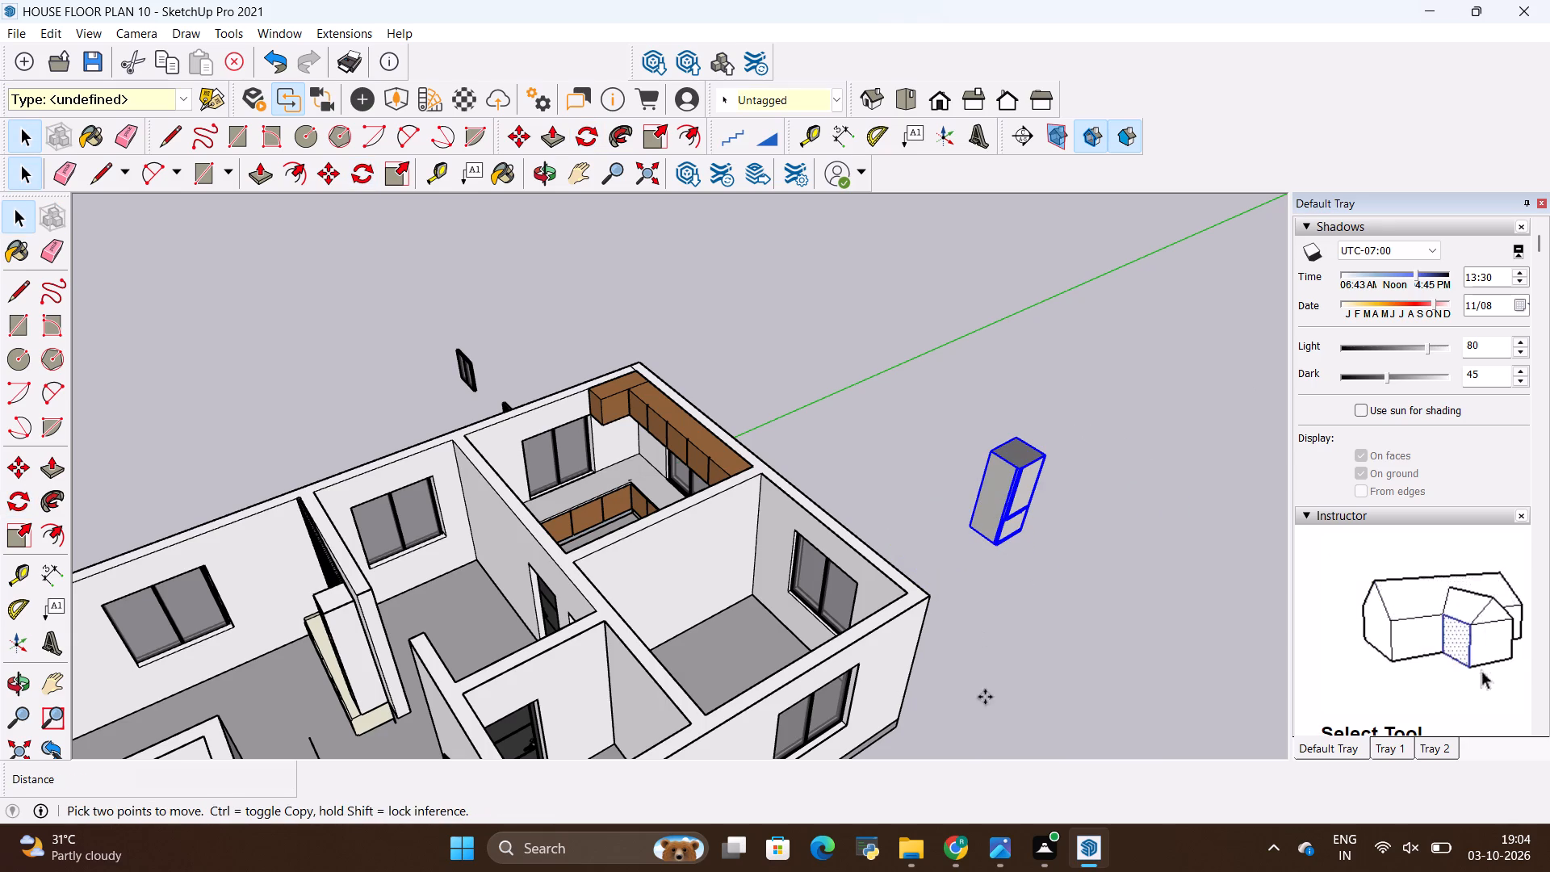
click(999, 551)
middle_drag(672, 417, 571, 627)
scroll(441, 459, up, 2)
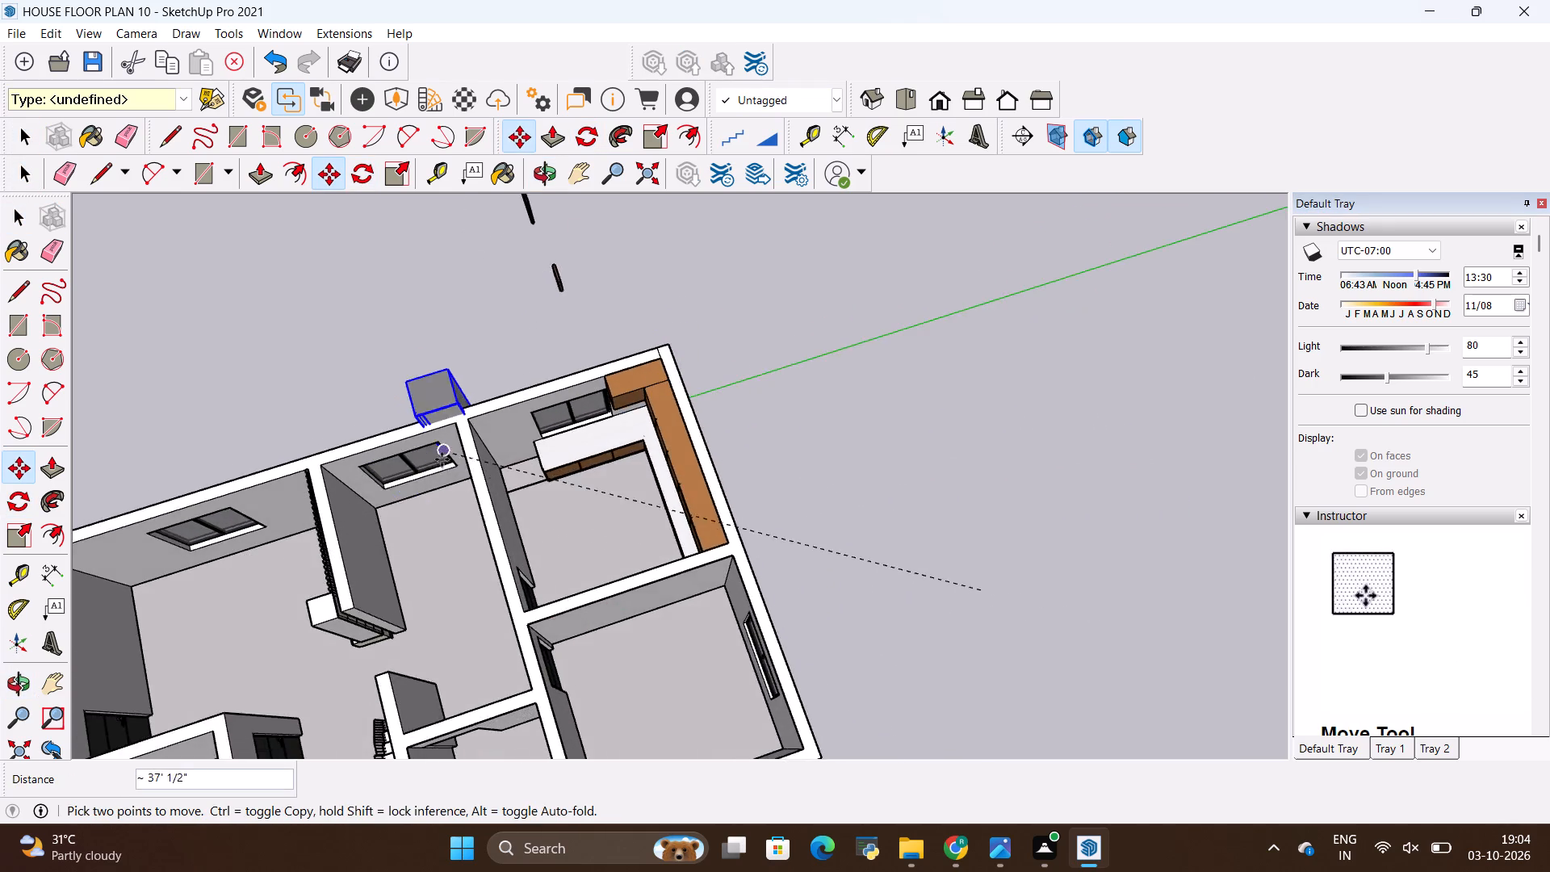
scroll(442, 459, up, 13)
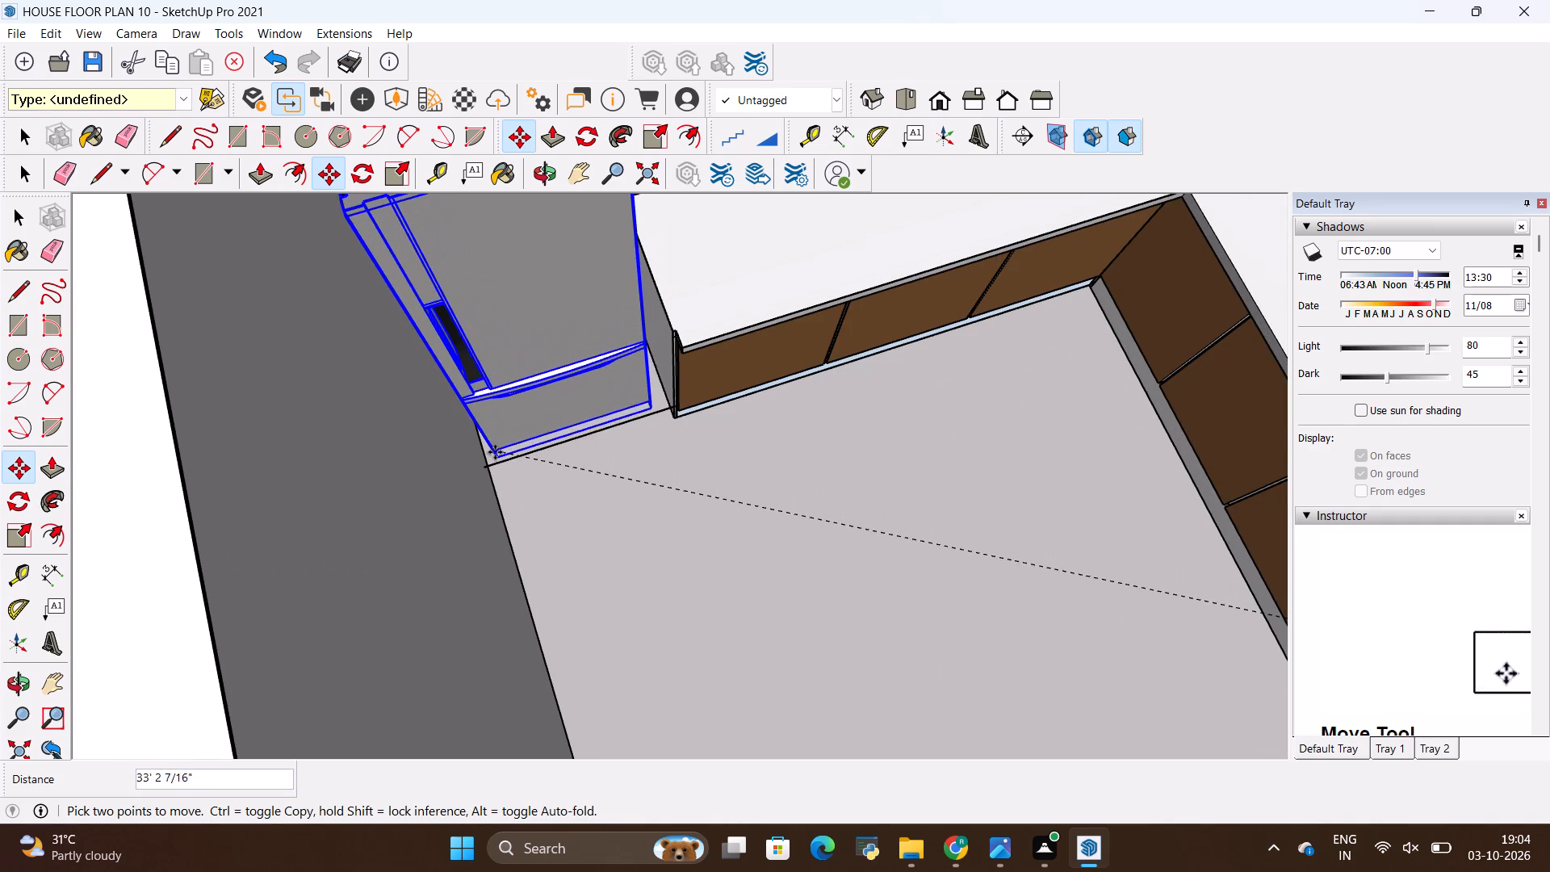
click(496, 452)
Adjust the refrigerator's position on the kitchen floor so it stands beside the end of the base cabinets.
scroll(602, 583, down, 9)
middle_drag(681, 581, 563, 532)
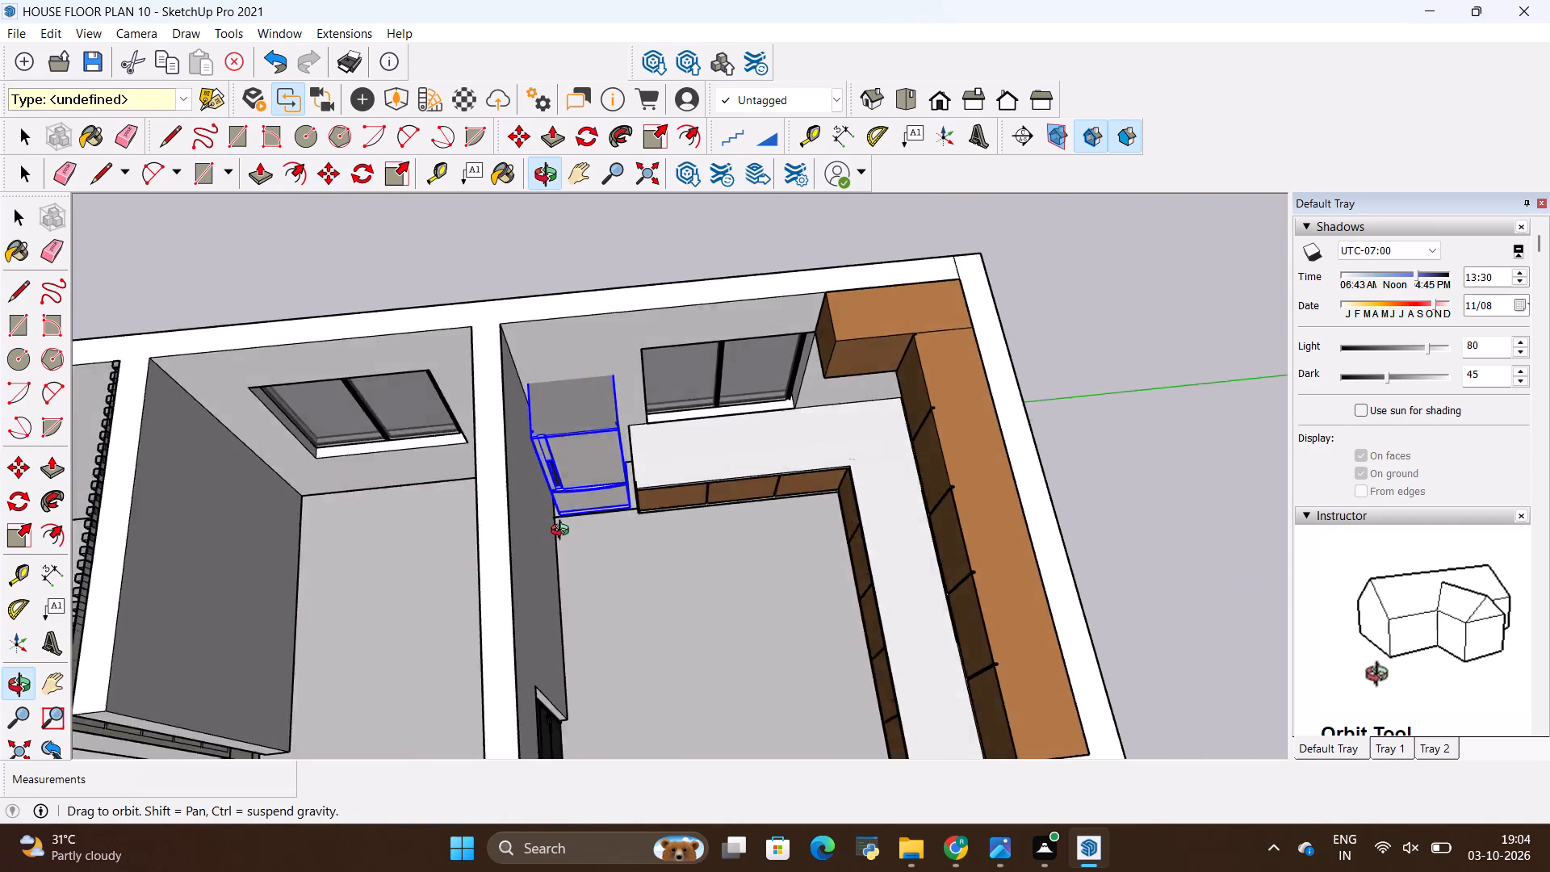
middle_drag(563, 532, 539, 331)
scroll(685, 436, up, 9)
middle_drag(597, 606, 536, 694)
scroll(559, 652, up, 3)
click(625, 553)
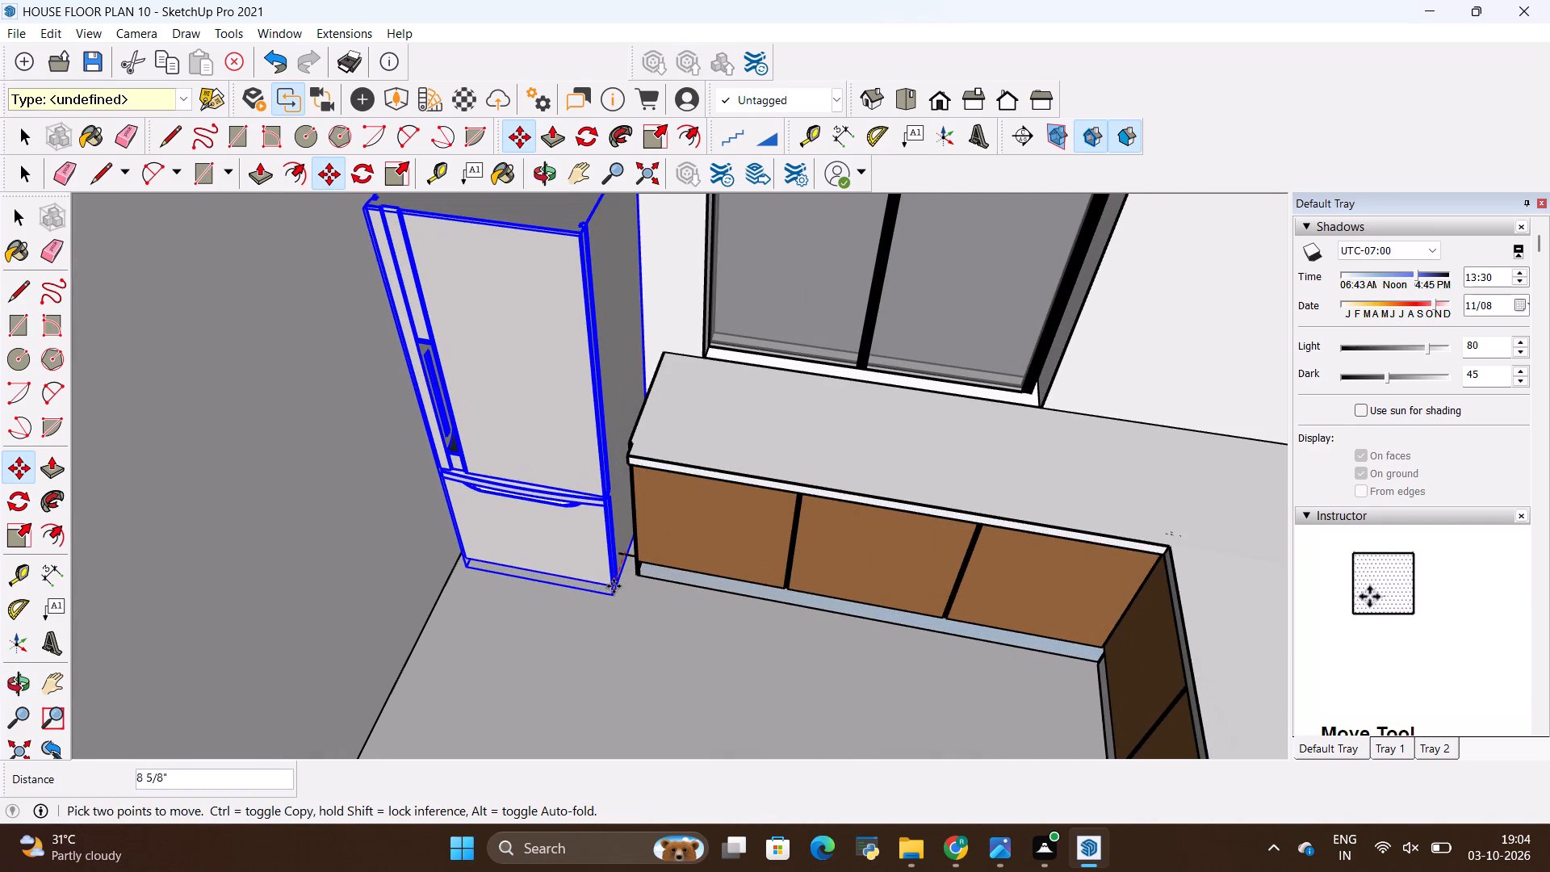
click(612, 587)
Review the refrigerator's placement in the kitchen and in relation to the surrounding rooms.
scroll(681, 660, down, 4)
middle_drag(671, 489, 686, 736)
middle_drag(647, 484, 637, 375)
middle_drag(668, 560, 647, 432)
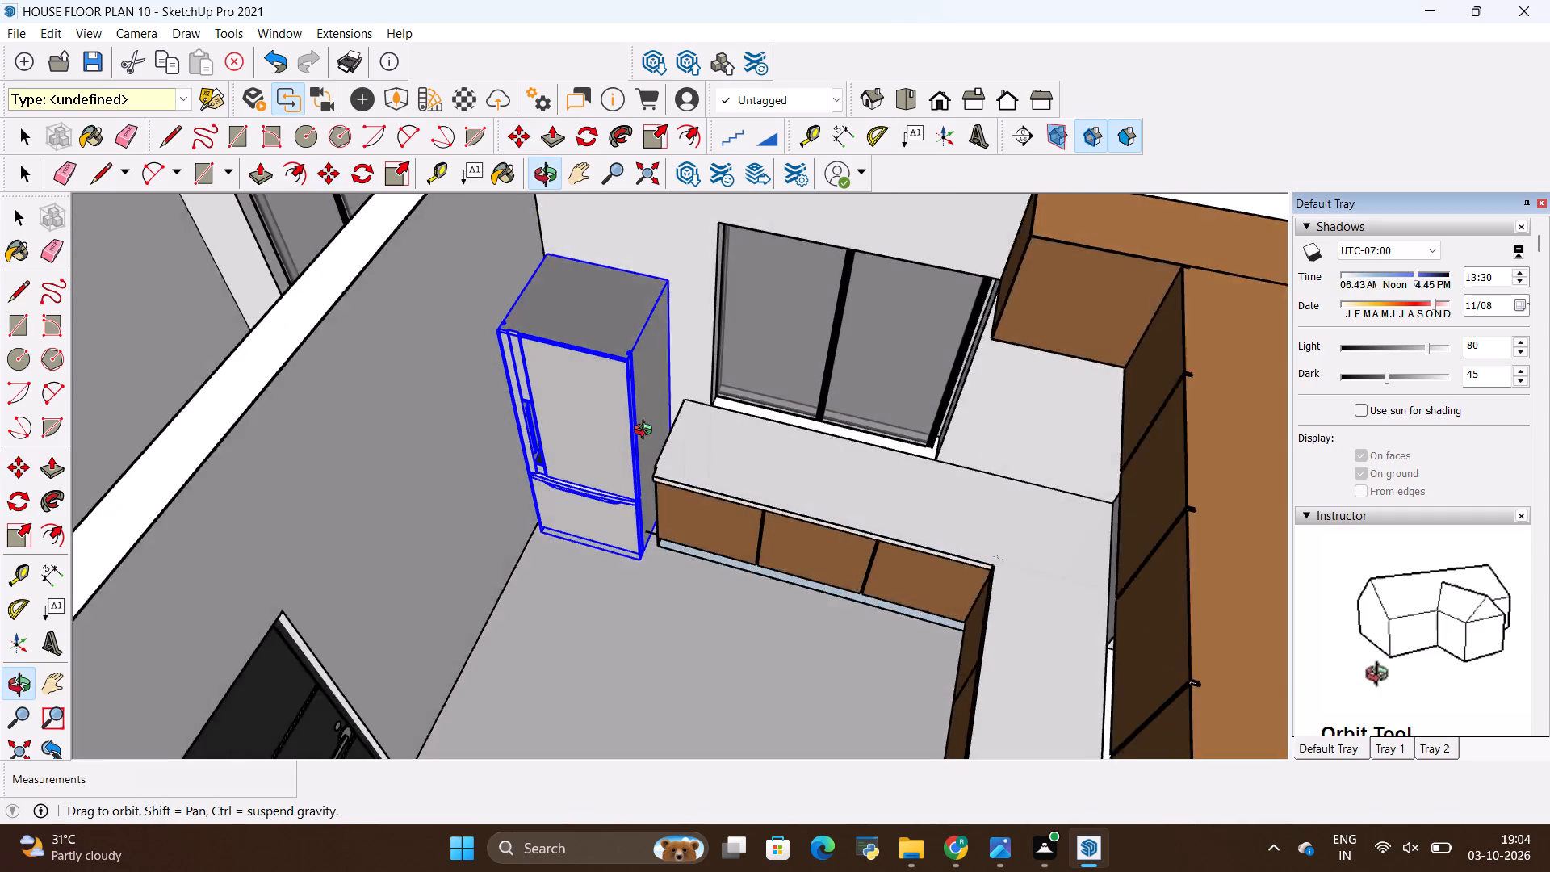
middle_drag(647, 432, 729, 339)
scroll(726, 438, down, 9)
middle_drag(510, 454, 569, 576)
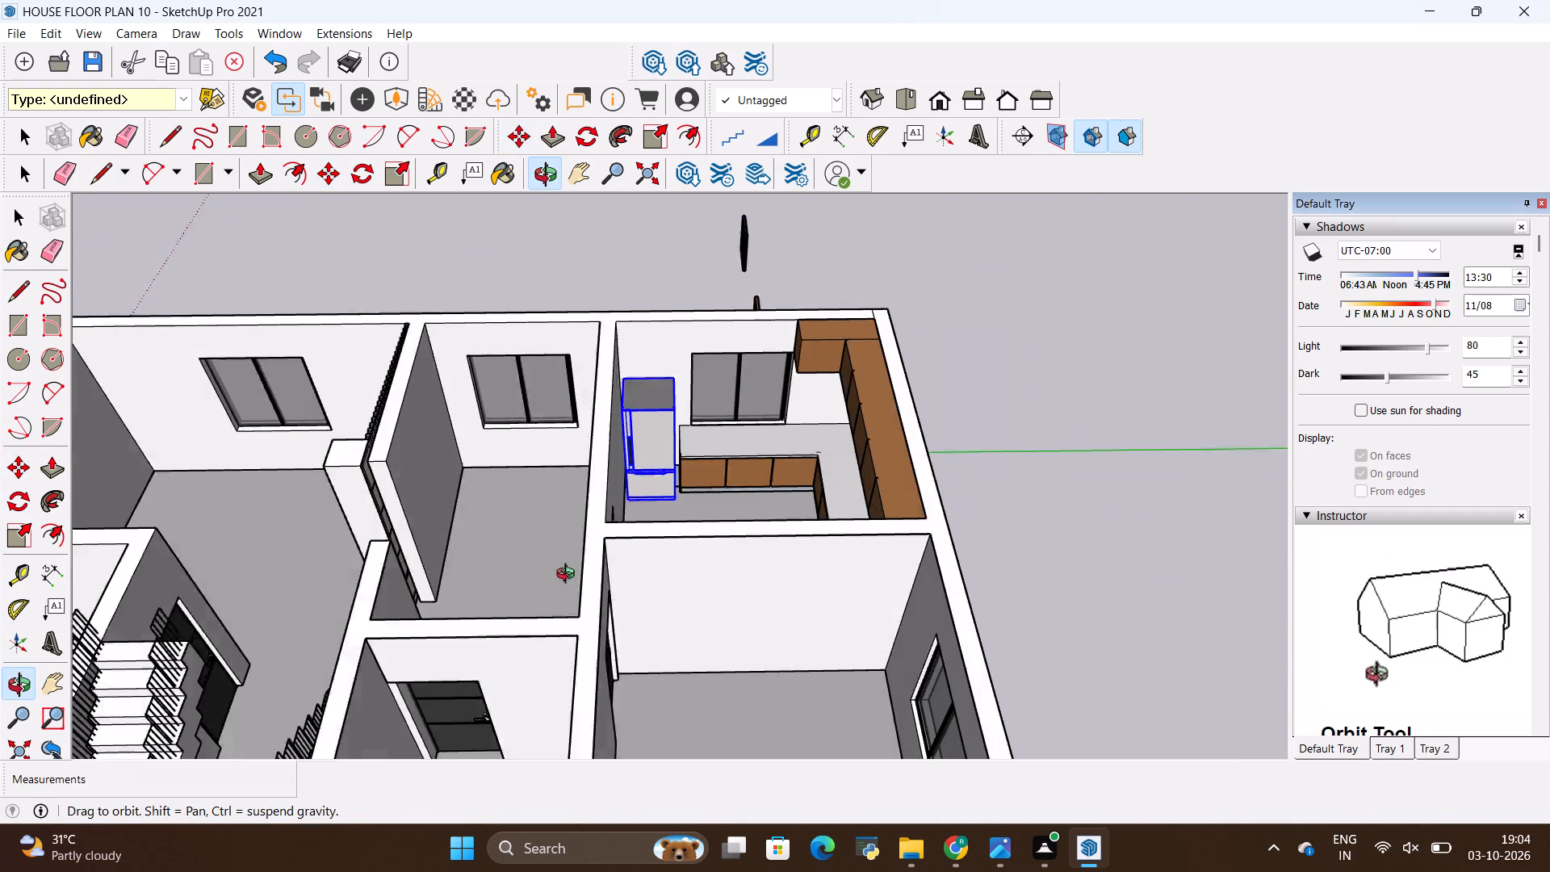
middle_drag(569, 576, 579, 581)
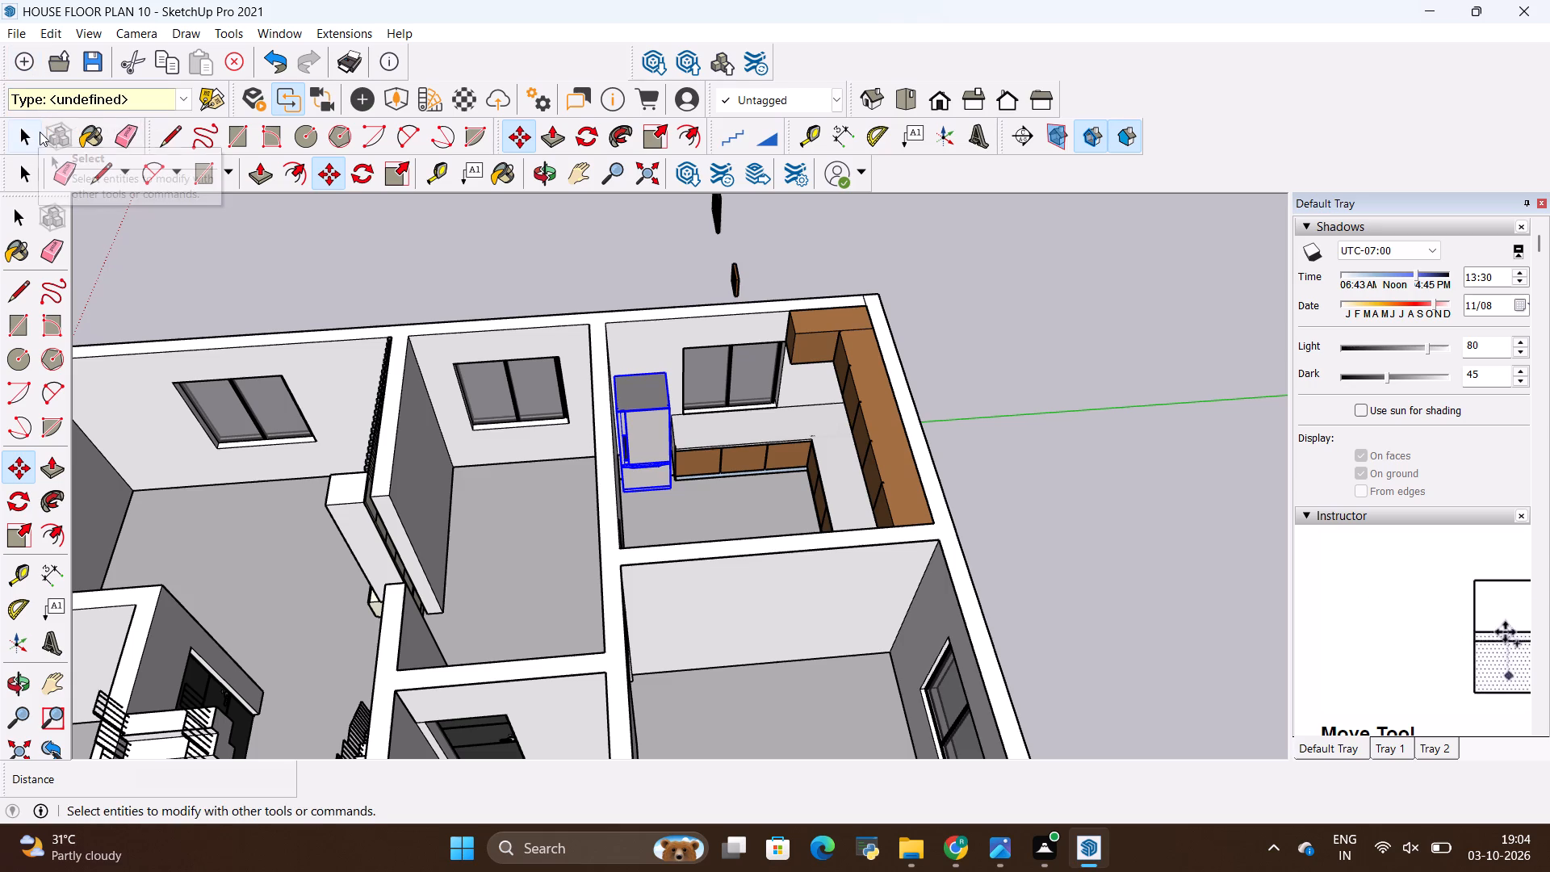
Import the Group_240 cooktop from the ALL 3D WAREHOUSE ITEMS folder and place it at the base cabinets beside the refrigerator.
click(20, 36)
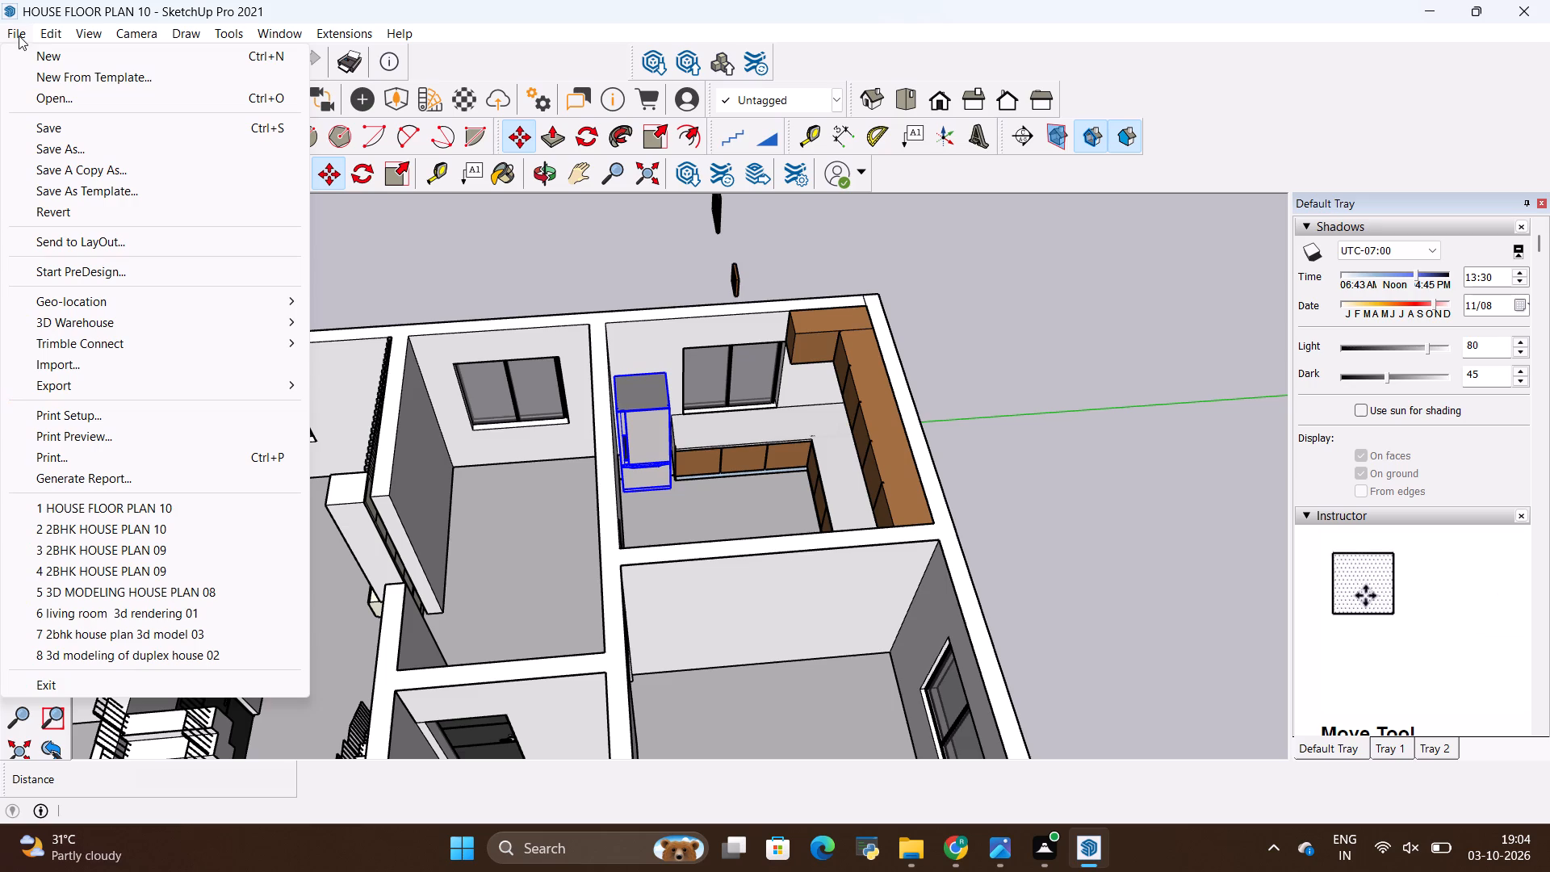
click(40, 372)
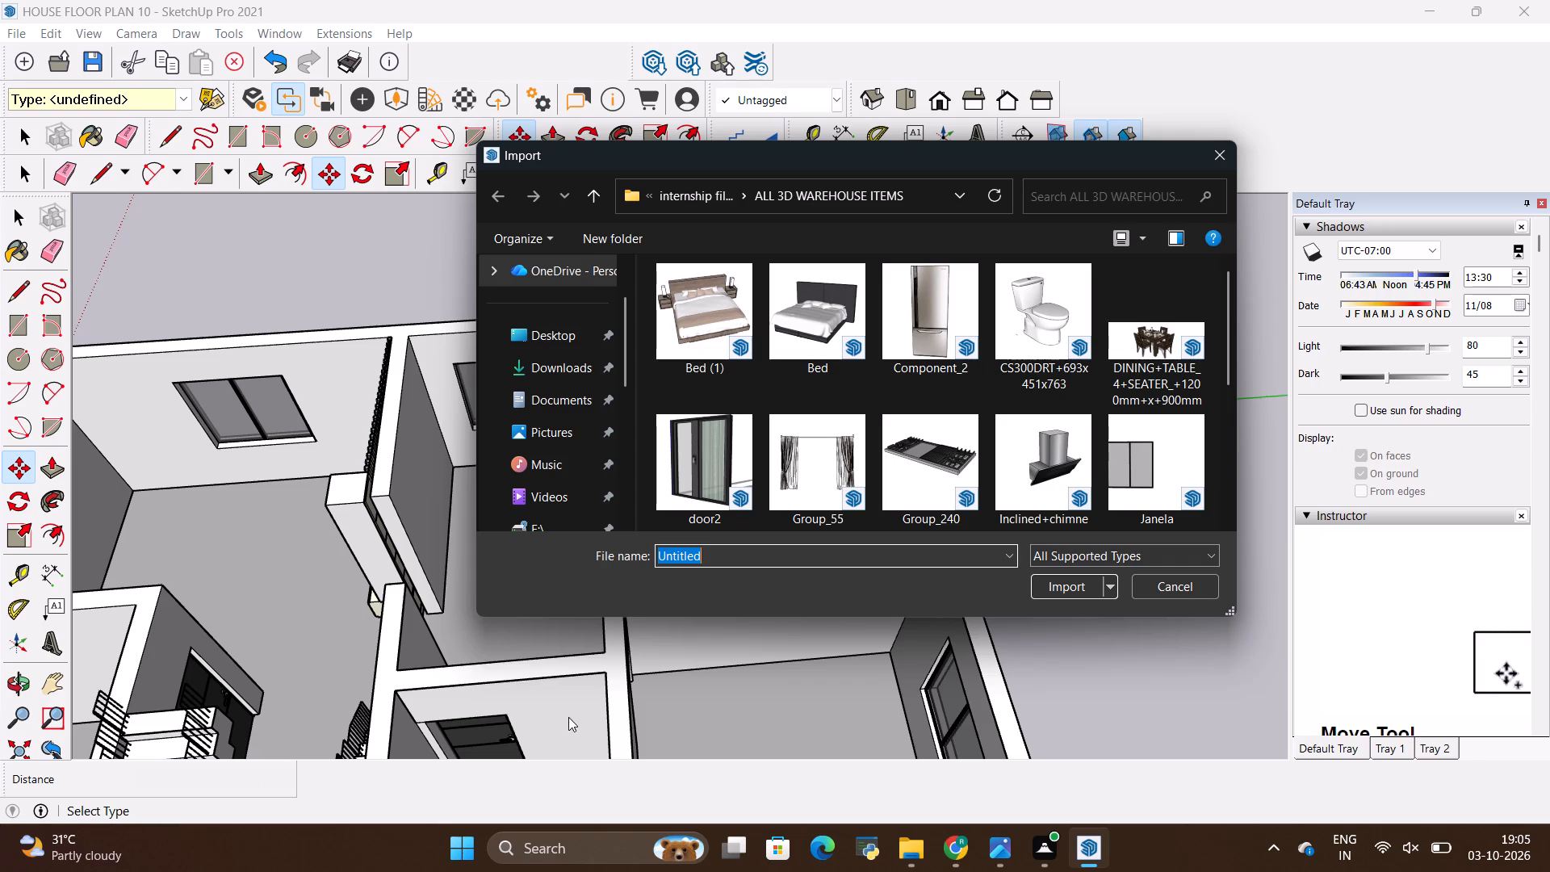
click(918, 488)
click(1073, 597)
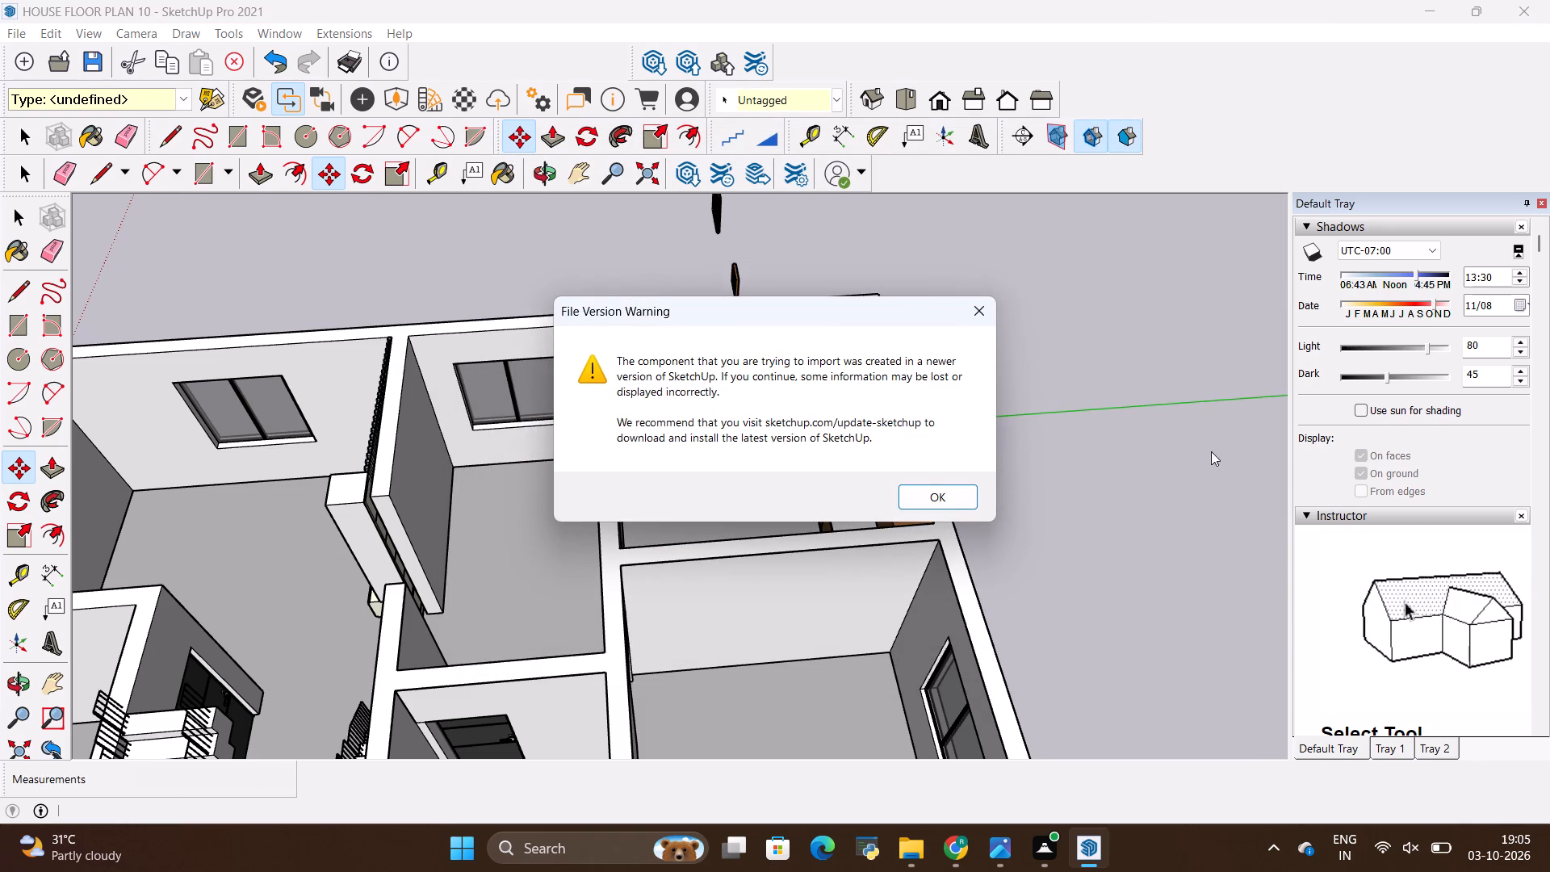
click(951, 492)
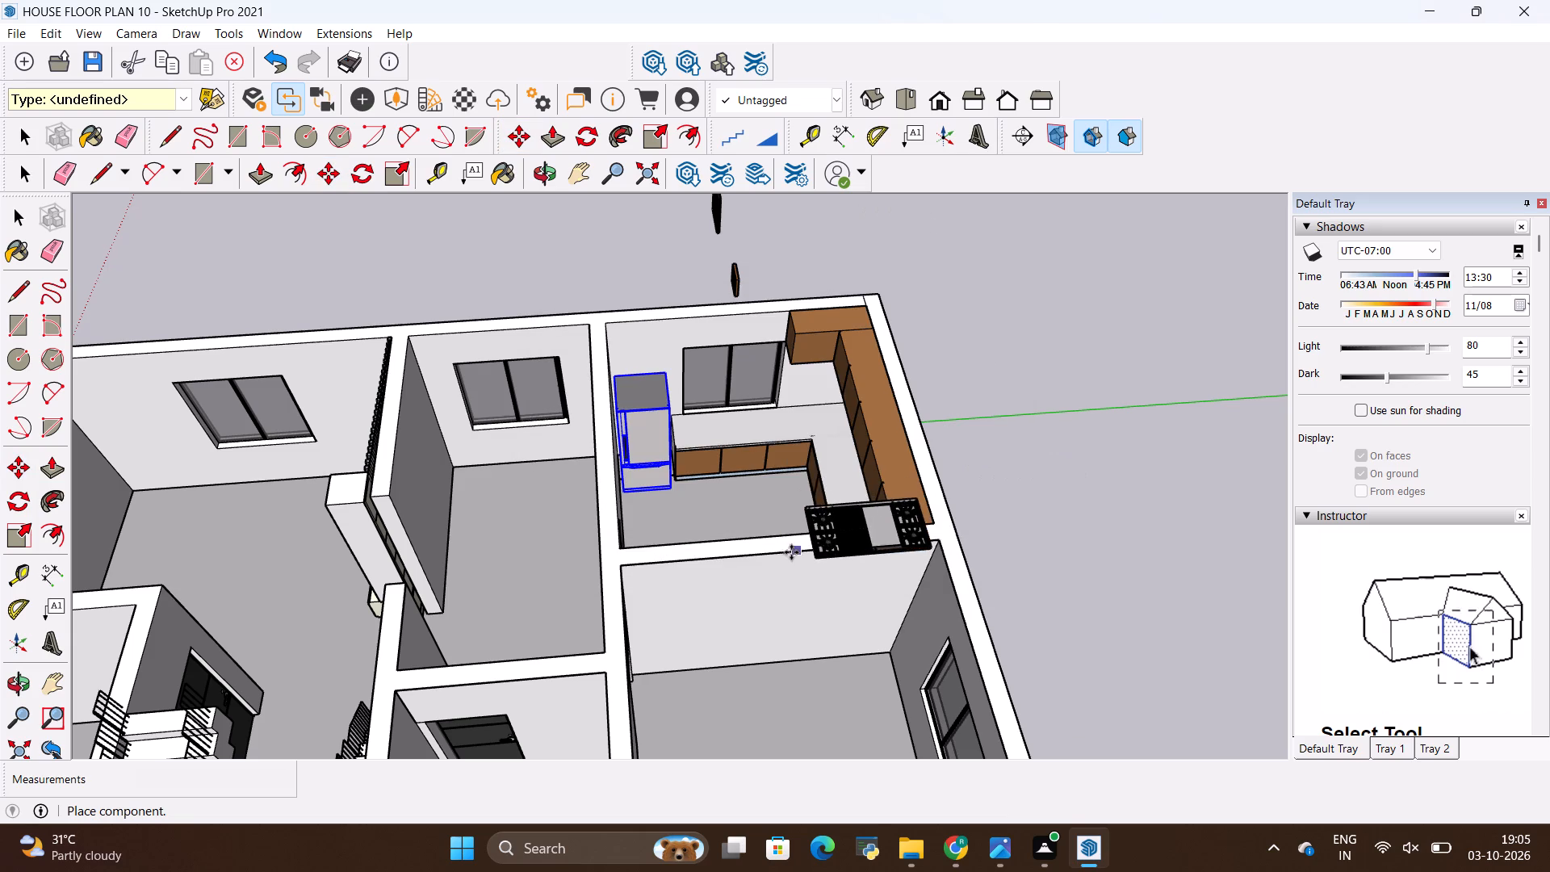
scroll(710, 494, up, 10)
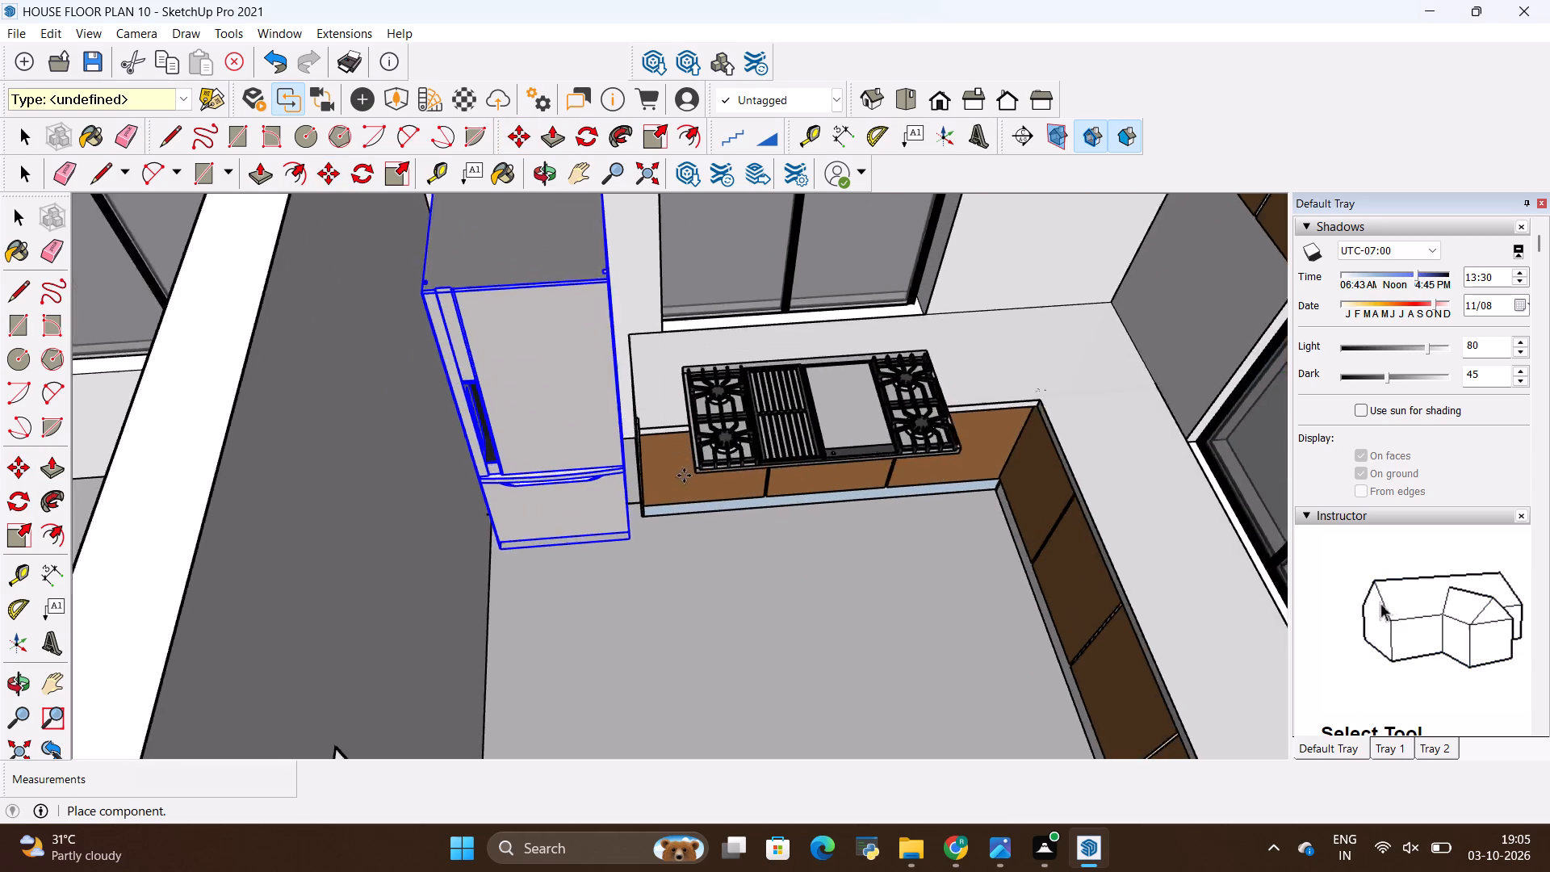
scroll(684, 476, up, 6)
scroll(723, 522, down, 4)
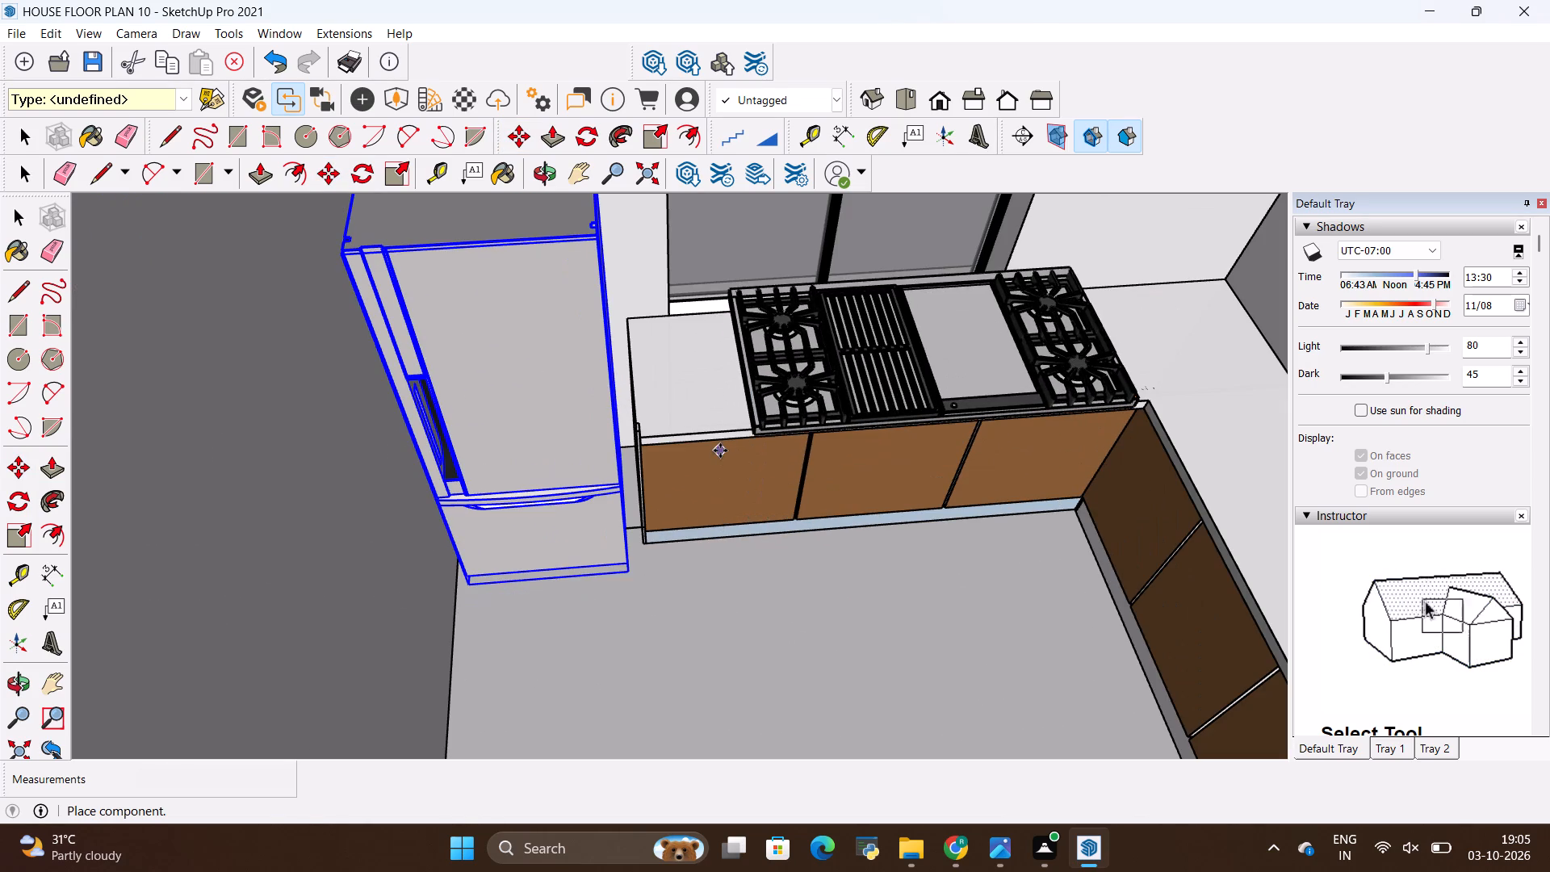
click(720, 451)
Move the cooktop onto the countertop below the window, with its corner on the counter's front edge.
click(756, 444)
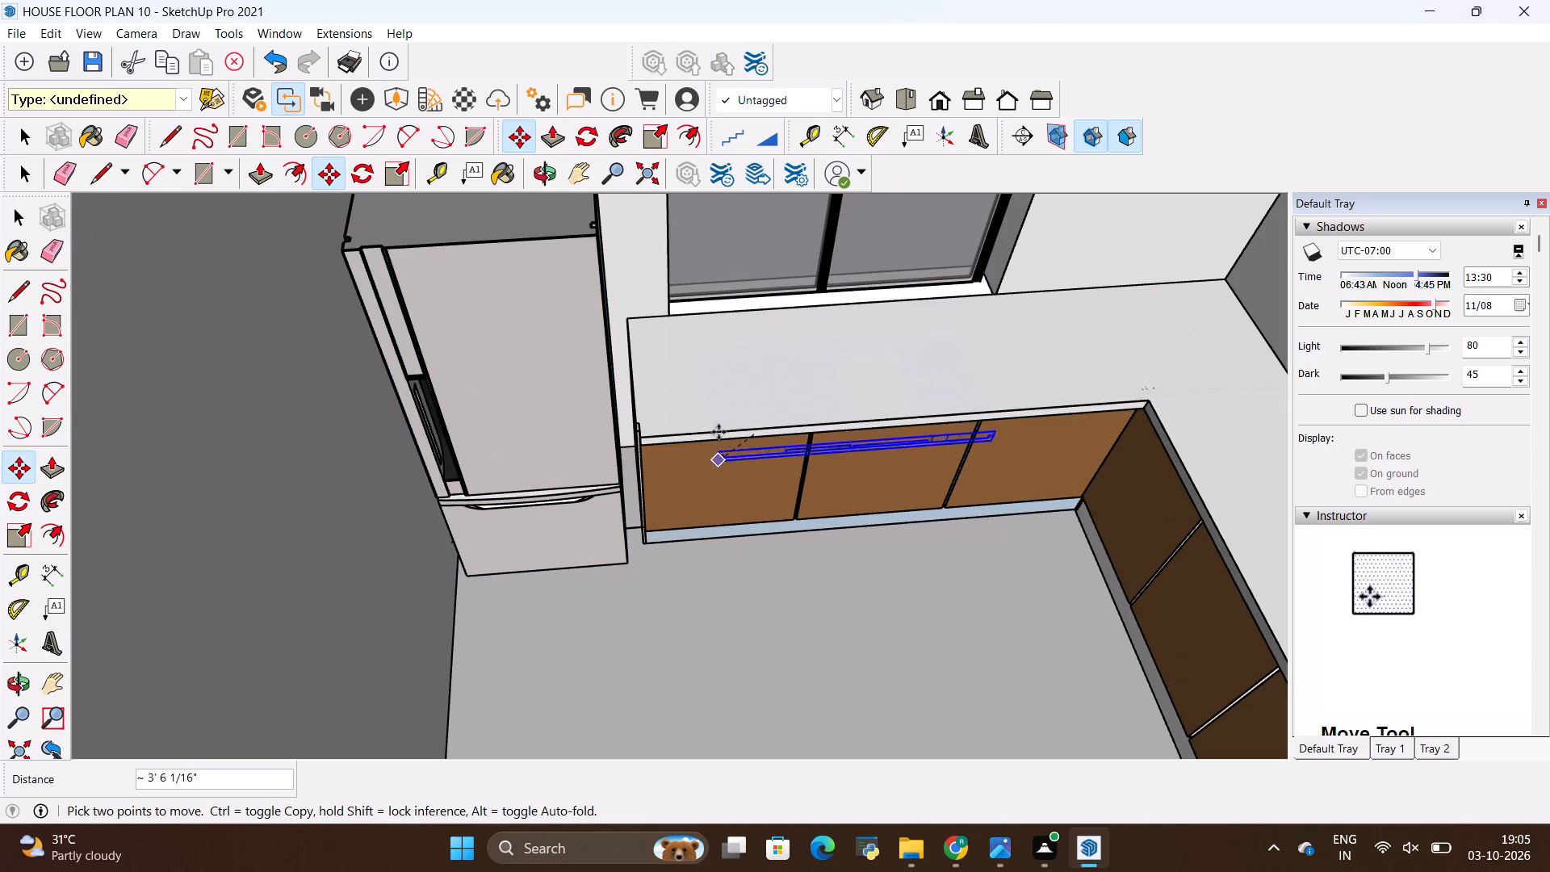
click(727, 423)
middle_drag(771, 498, 771, 494)
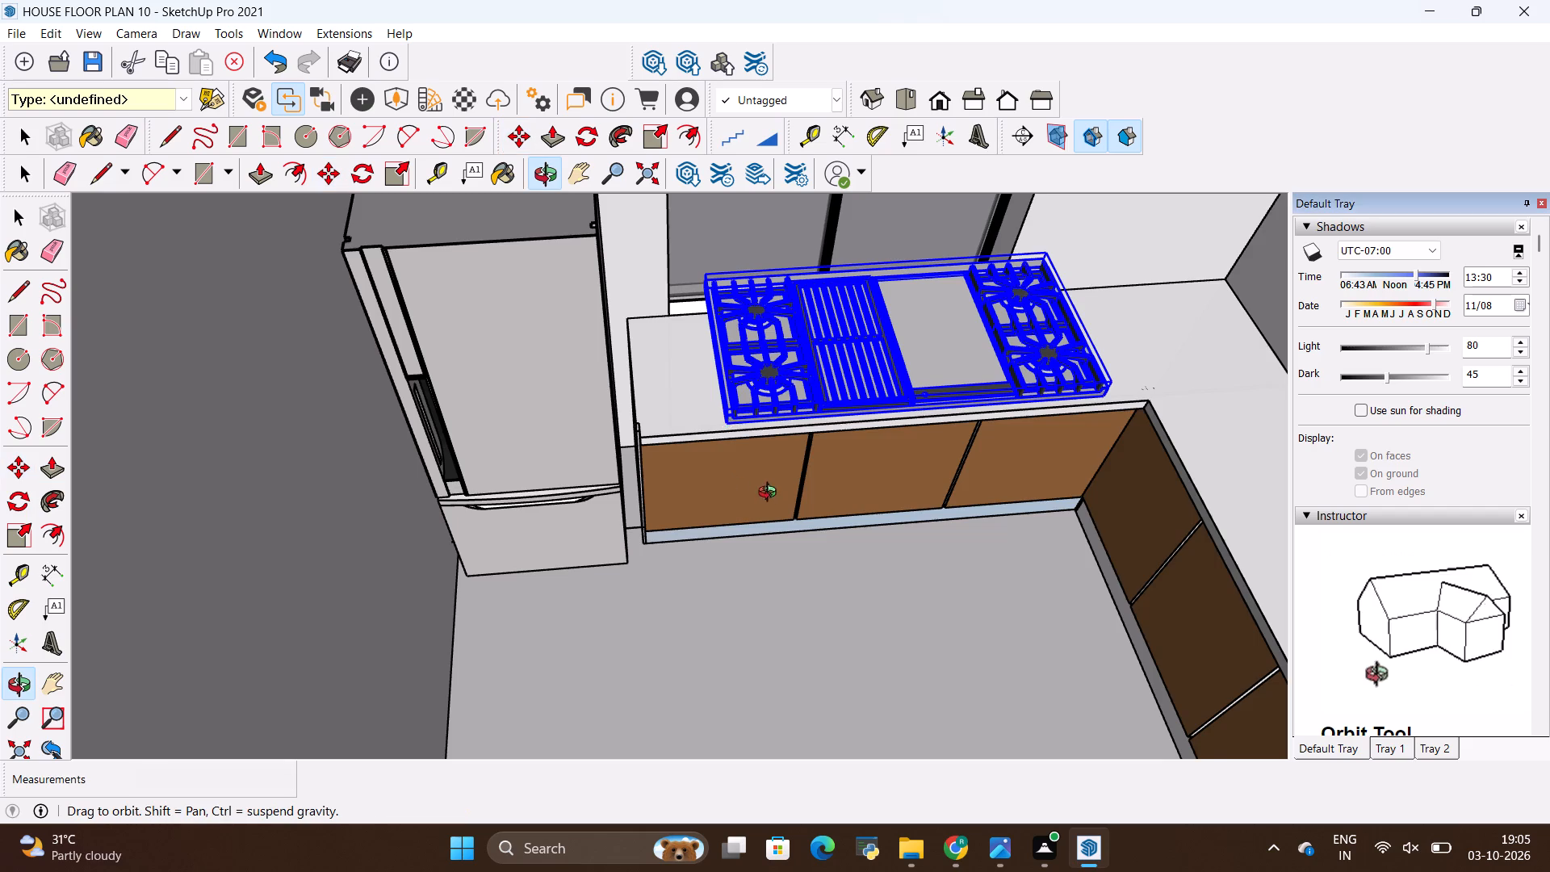
middle_drag(771, 494, 703, 437)
middle_click(703, 437)
scroll(703, 441, down, 1)
scroll(762, 268, up, 4)
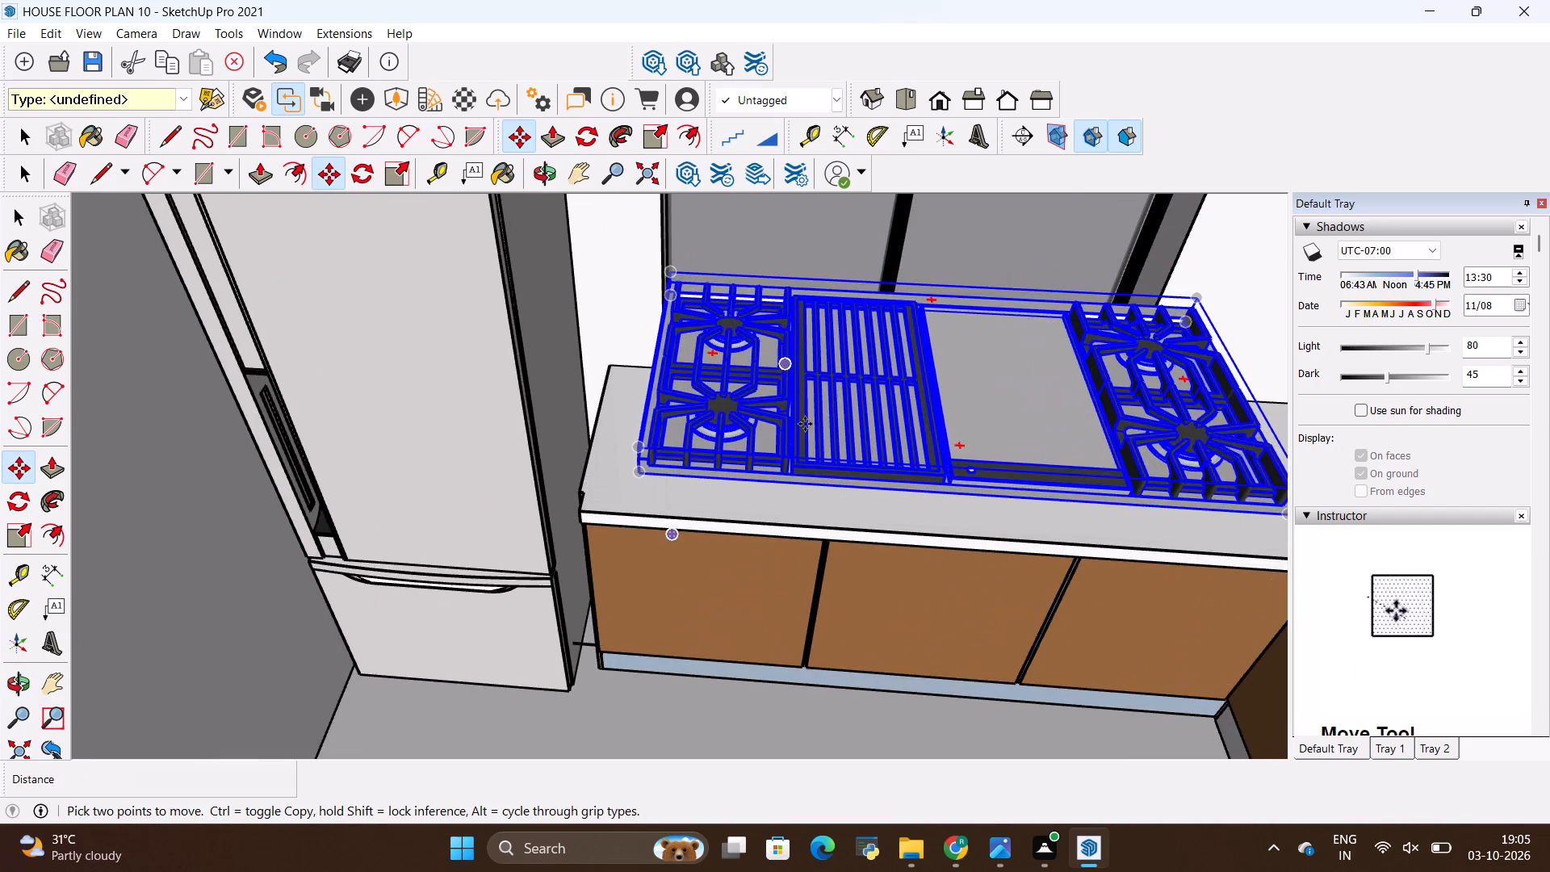
scroll(806, 424, up, 1)
middle_drag(806, 424, 795, 320)
click(614, 315)
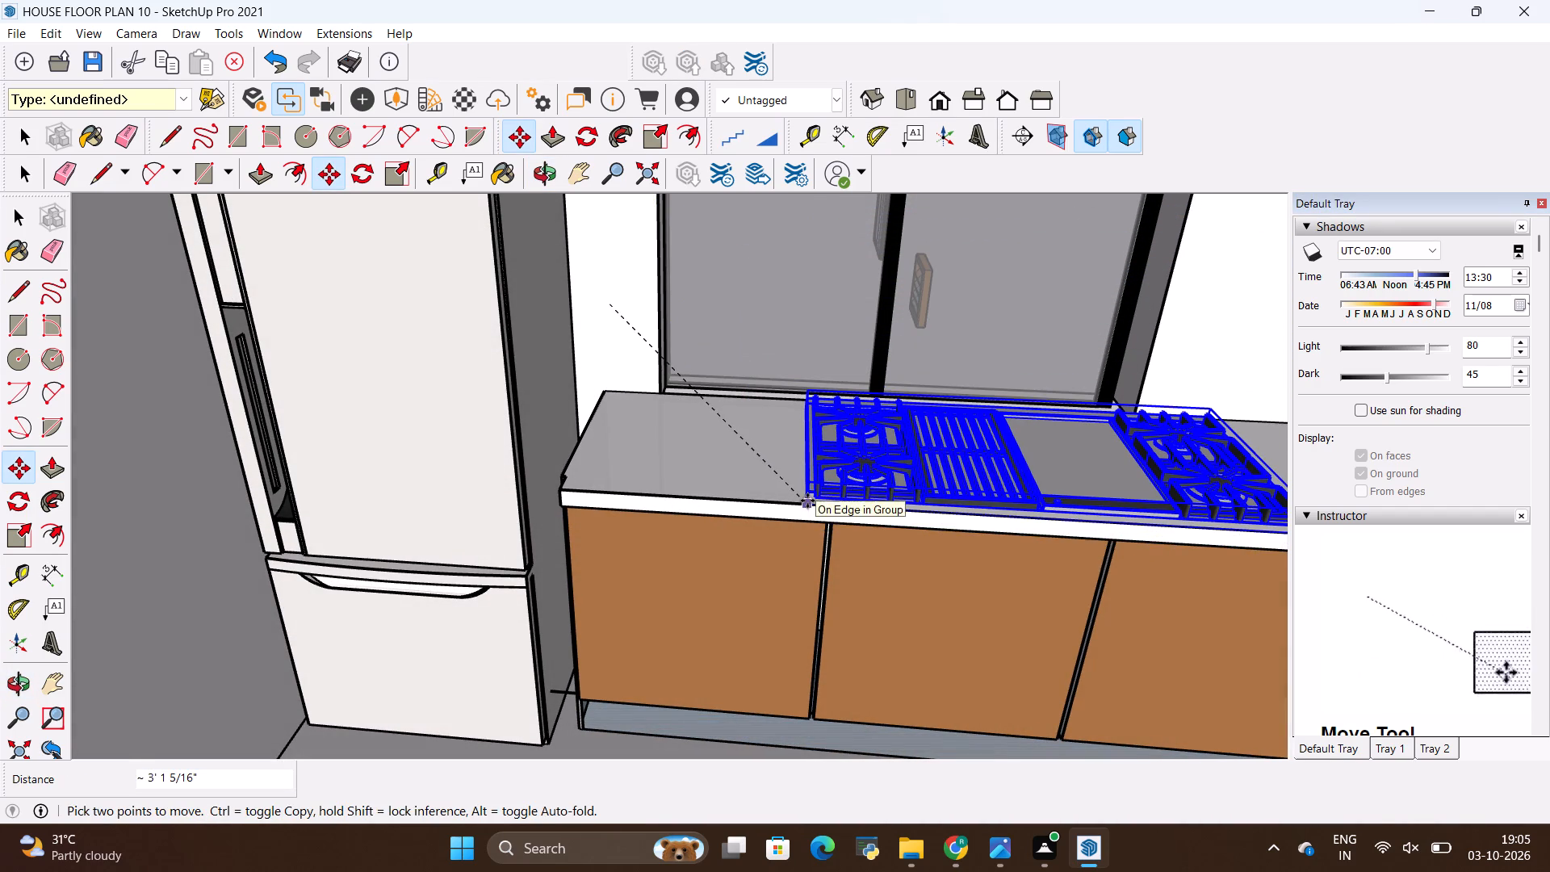
click(807, 501)
Shift the cooktop about 2 3/4" back from the countertop's front edge.
middle_drag(791, 405, 822, 675)
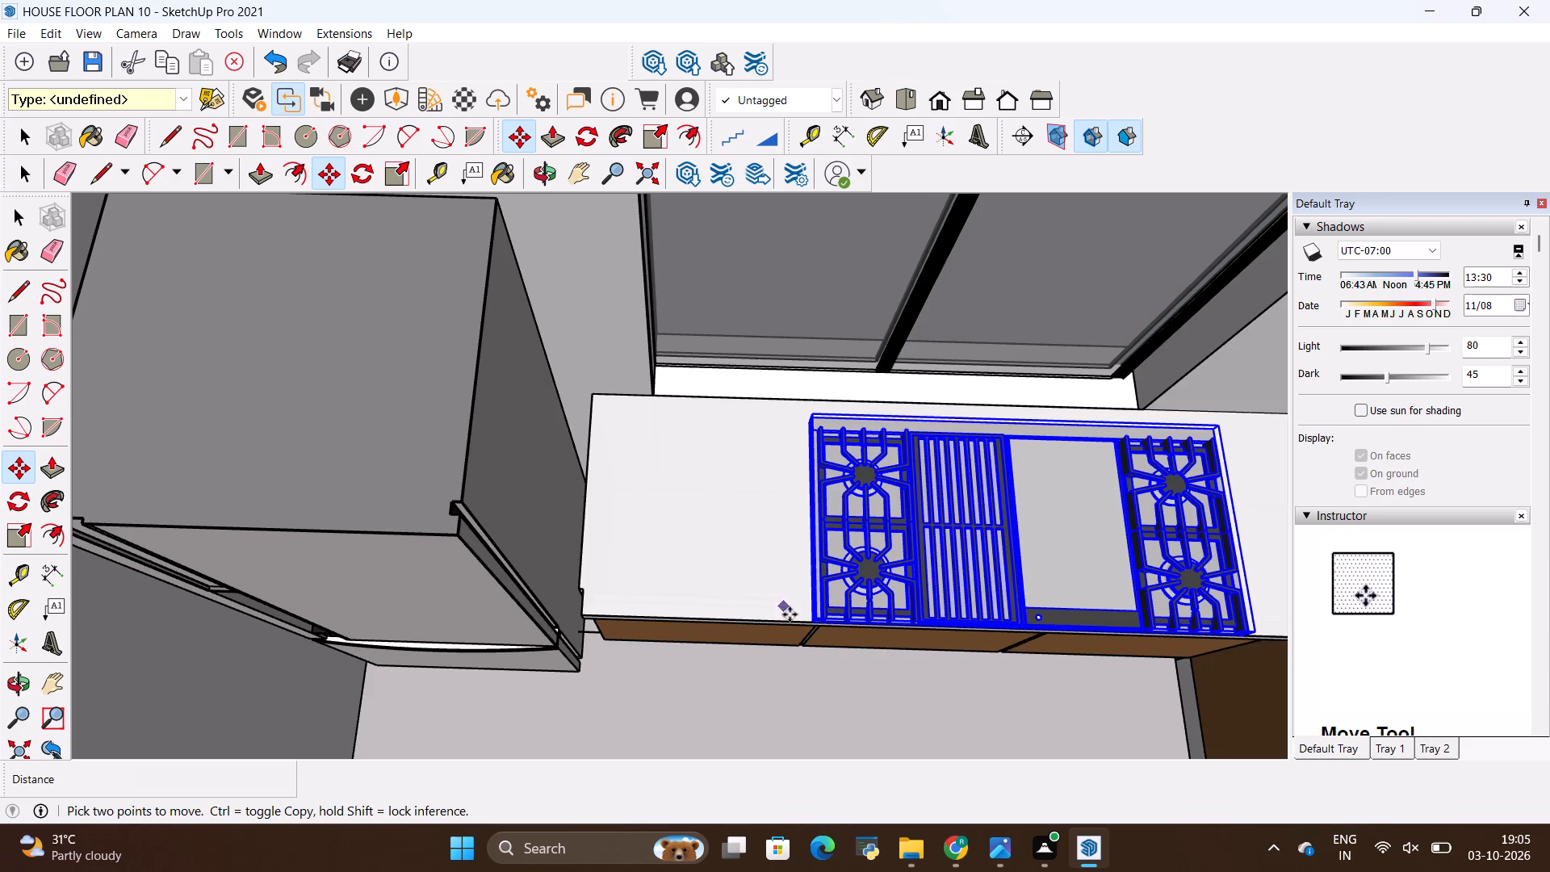
scroll(794, 639, up, 2)
click(809, 625)
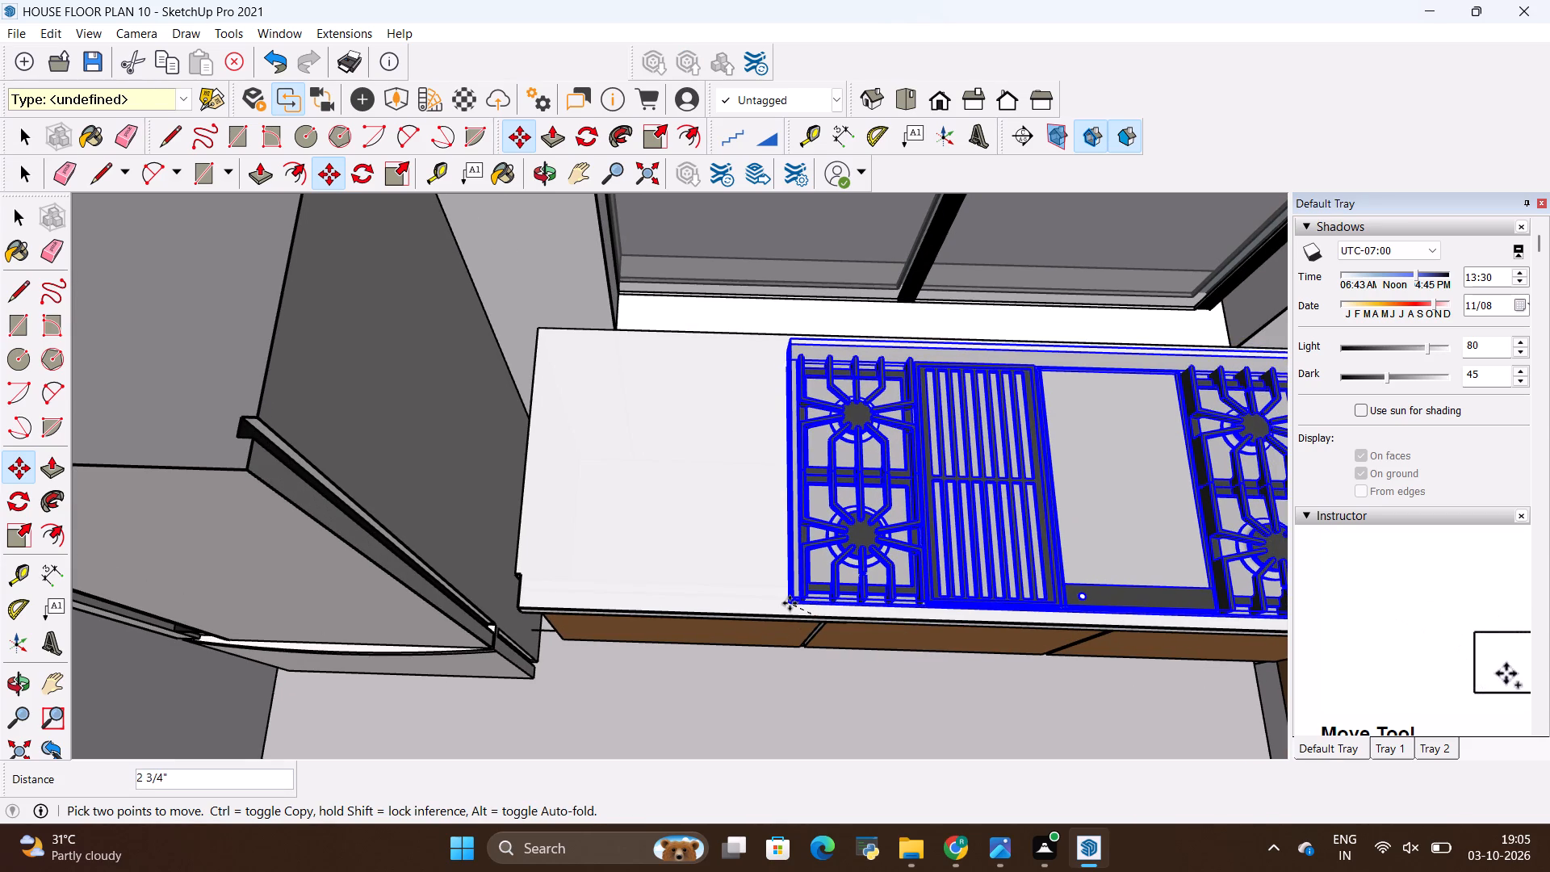
click(790, 603)
Review the cooktop's placement on the countertop from above and against the whole kitchen.
scroll(749, 604, down, 13)
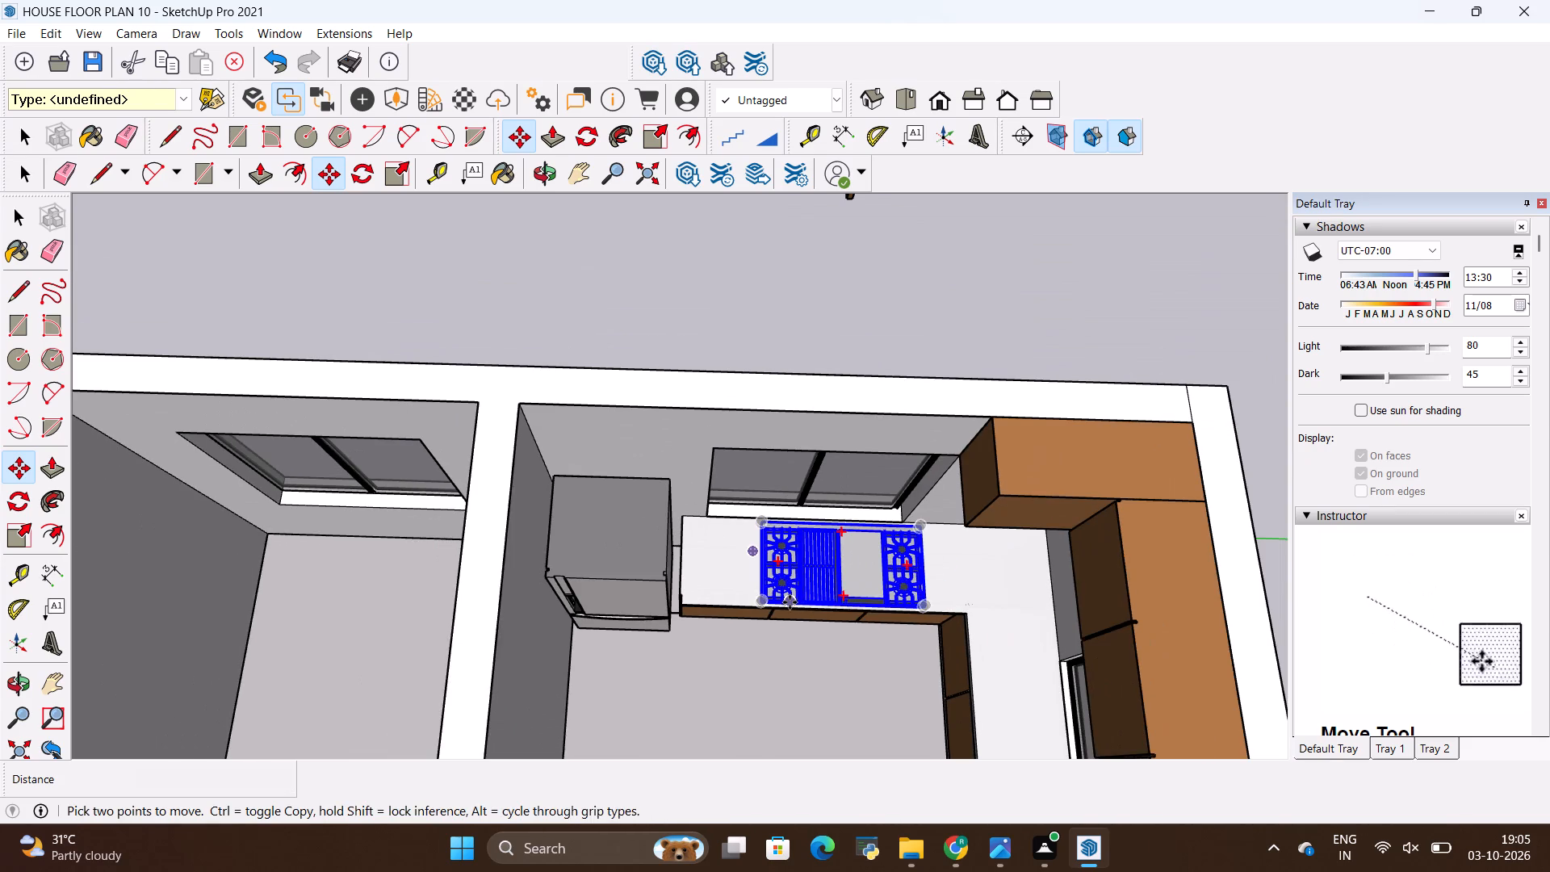
middle_drag(790, 602, 1003, 578)
scroll(827, 535, down, 9)
middle_drag(828, 601, 723, 536)
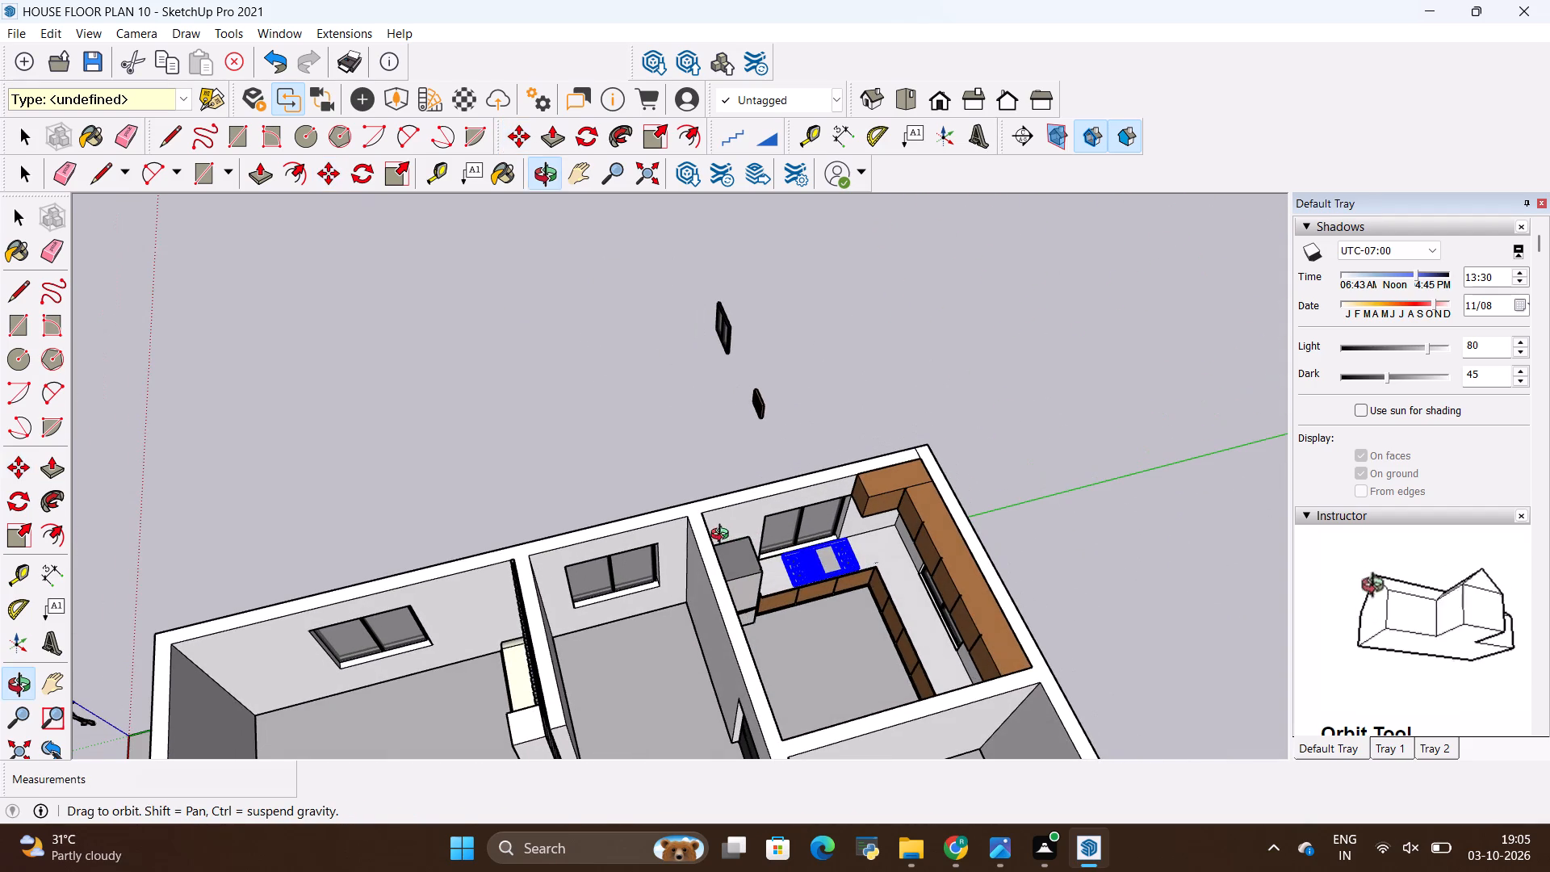
middle_drag(723, 536, 723, 537)
middle_drag(824, 565, 760, 434)
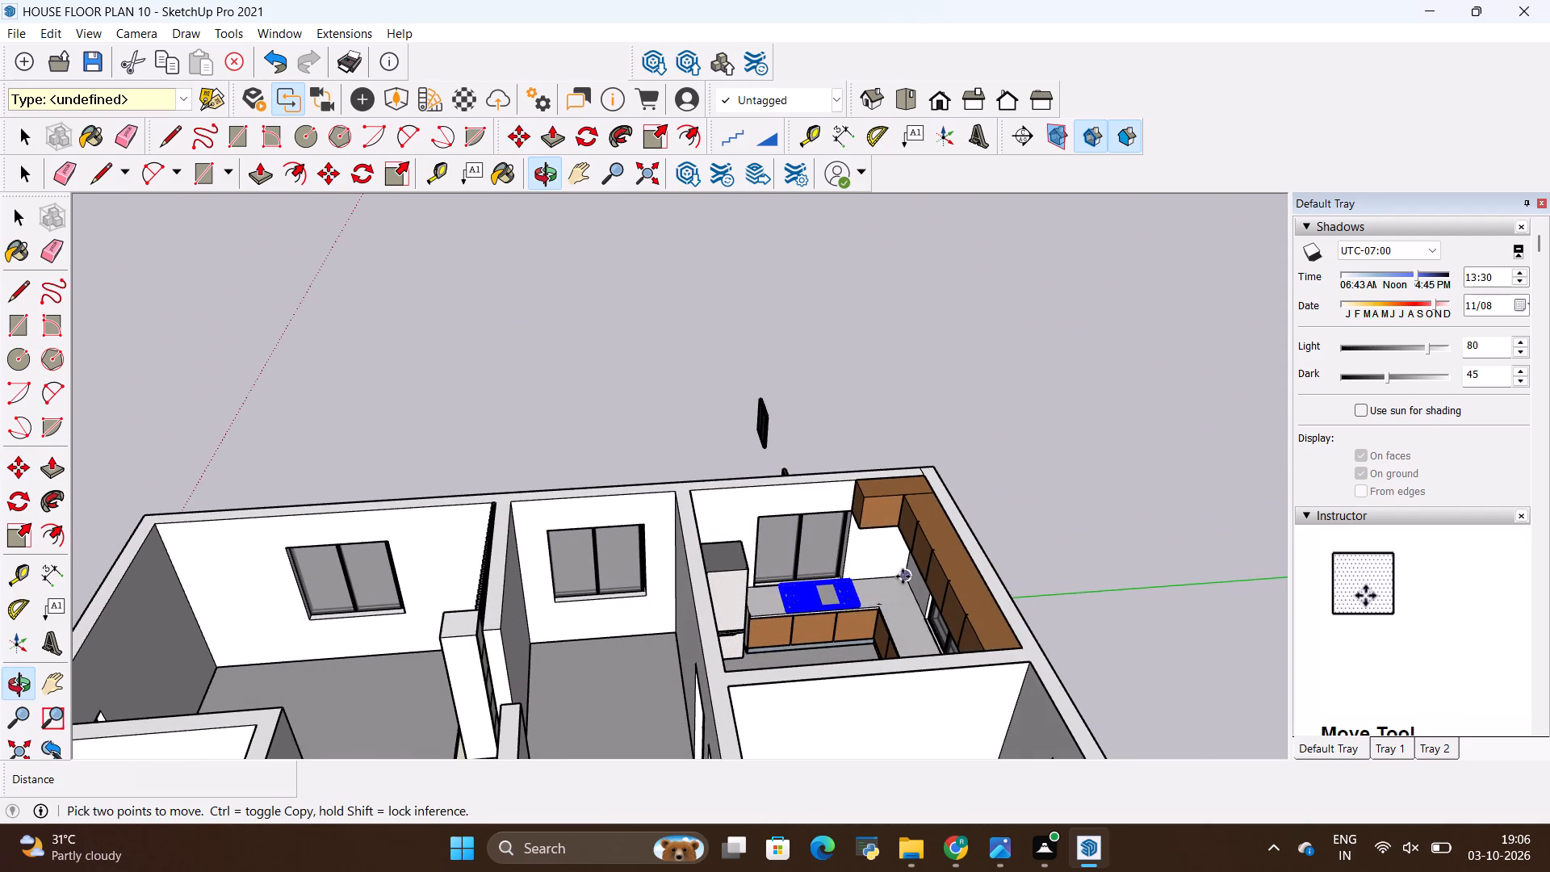
scroll(894, 599, up, 5)
scroll(567, 579, down, 8)
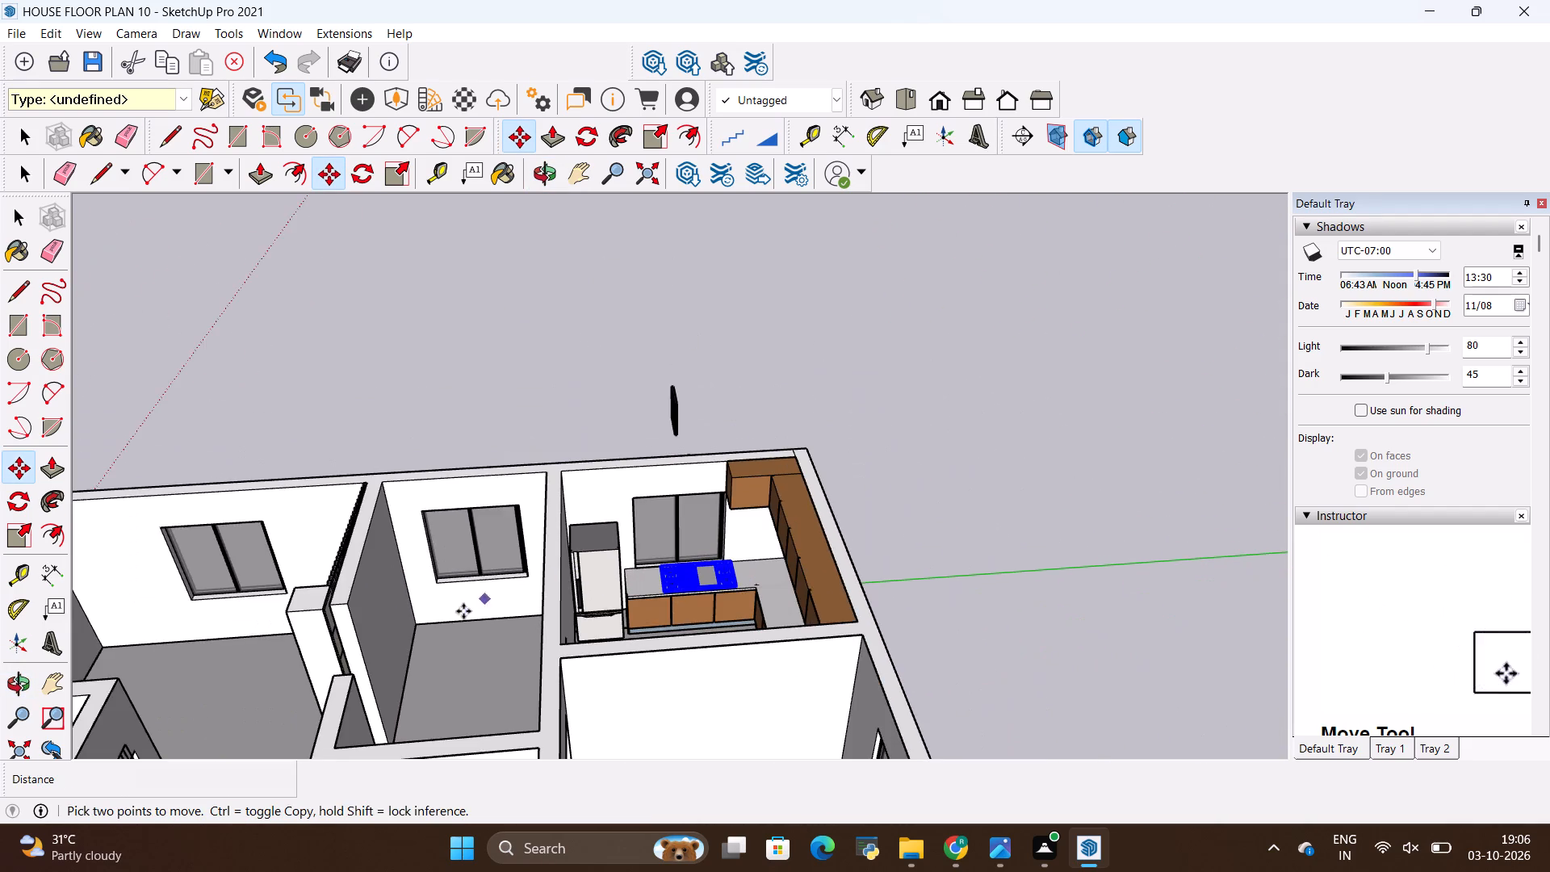
Rotate the cooktop 90 degrees on the countertop about its corner near the inner bend of the counter, and deselect it.
middle_drag(461, 614, 791, 689)
scroll(697, 534, up, 3)
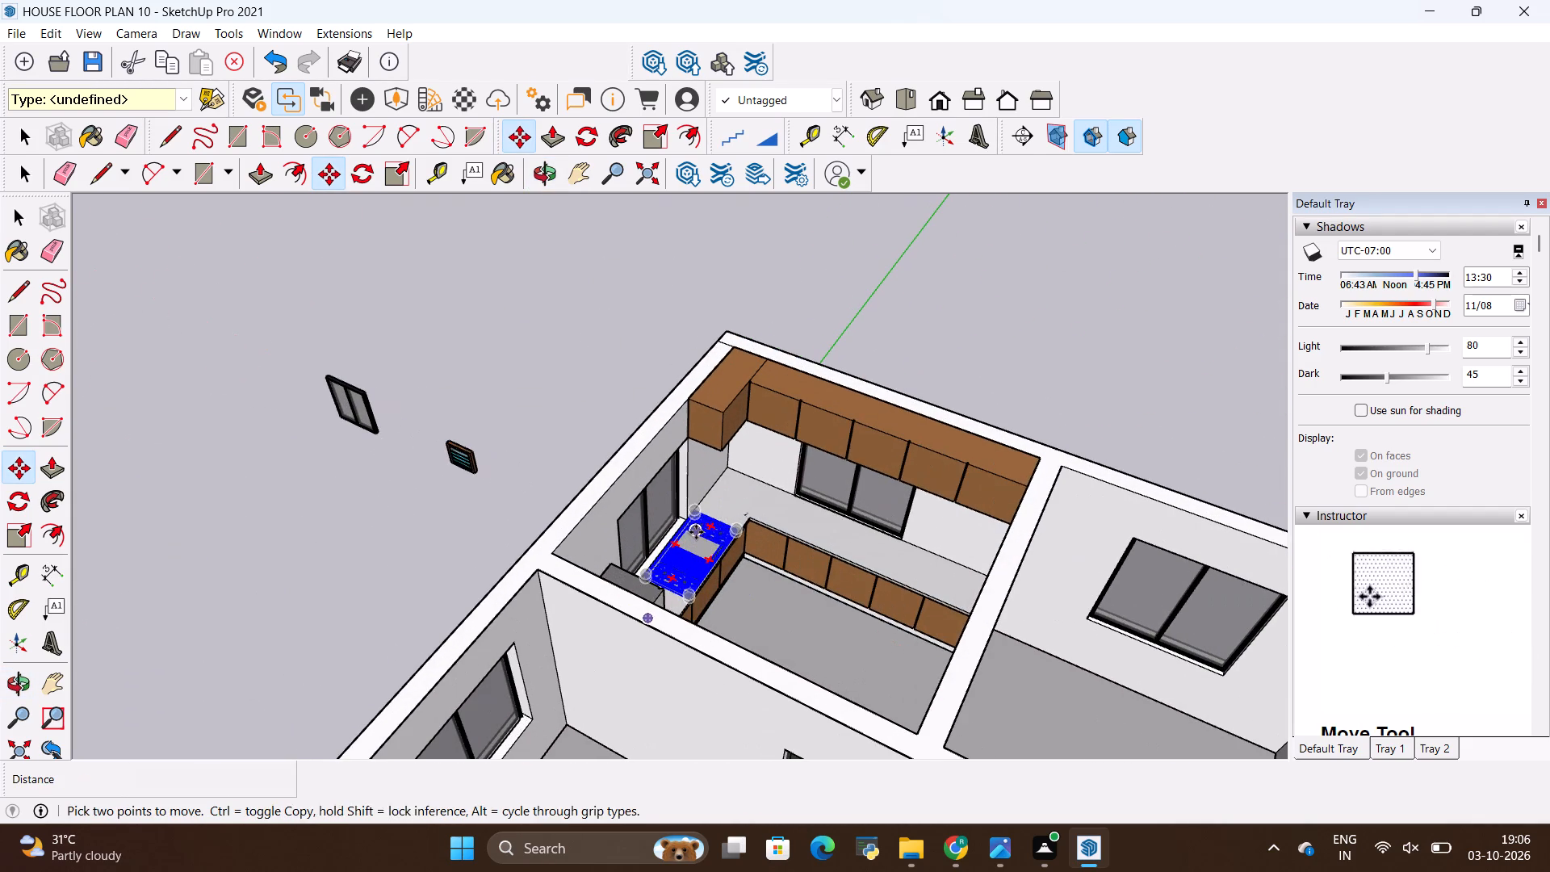
click(594, 136)
click(741, 537)
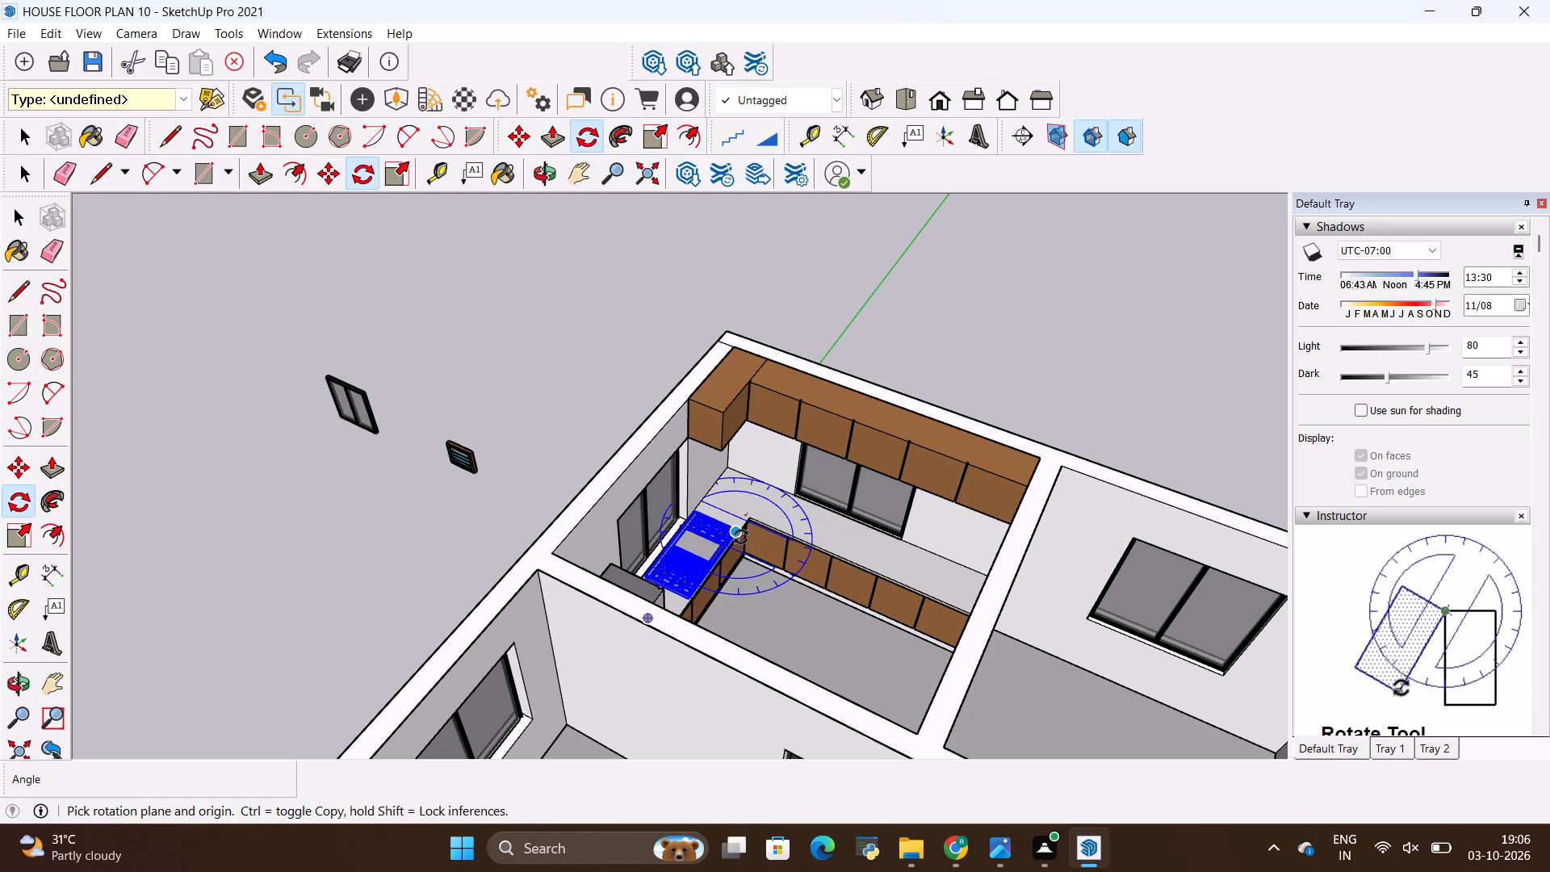
click(840, 577)
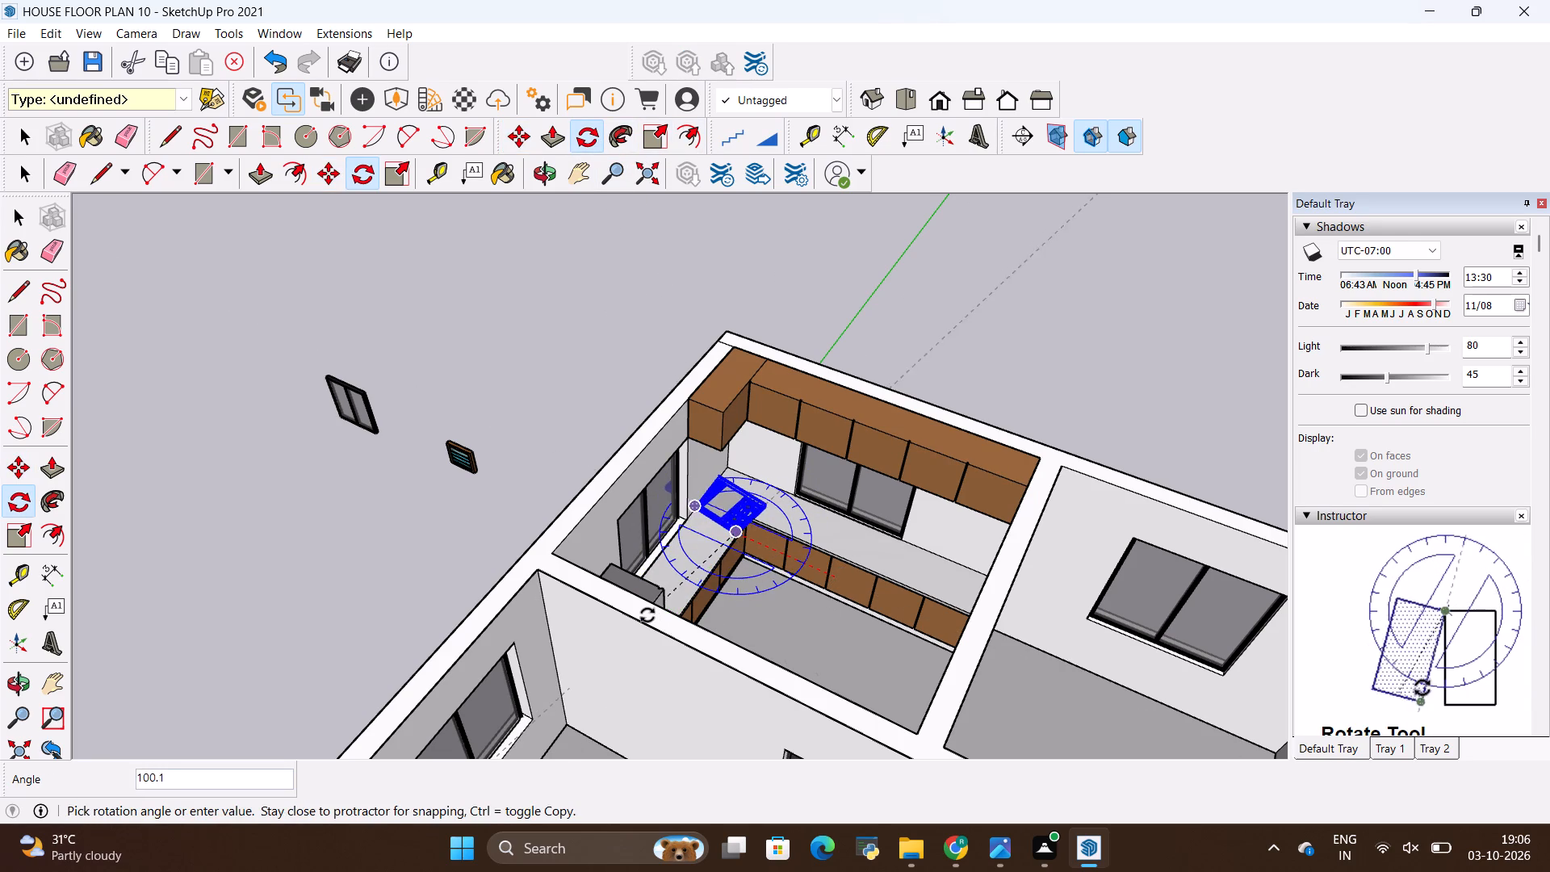
click(693, 572)
key(space)
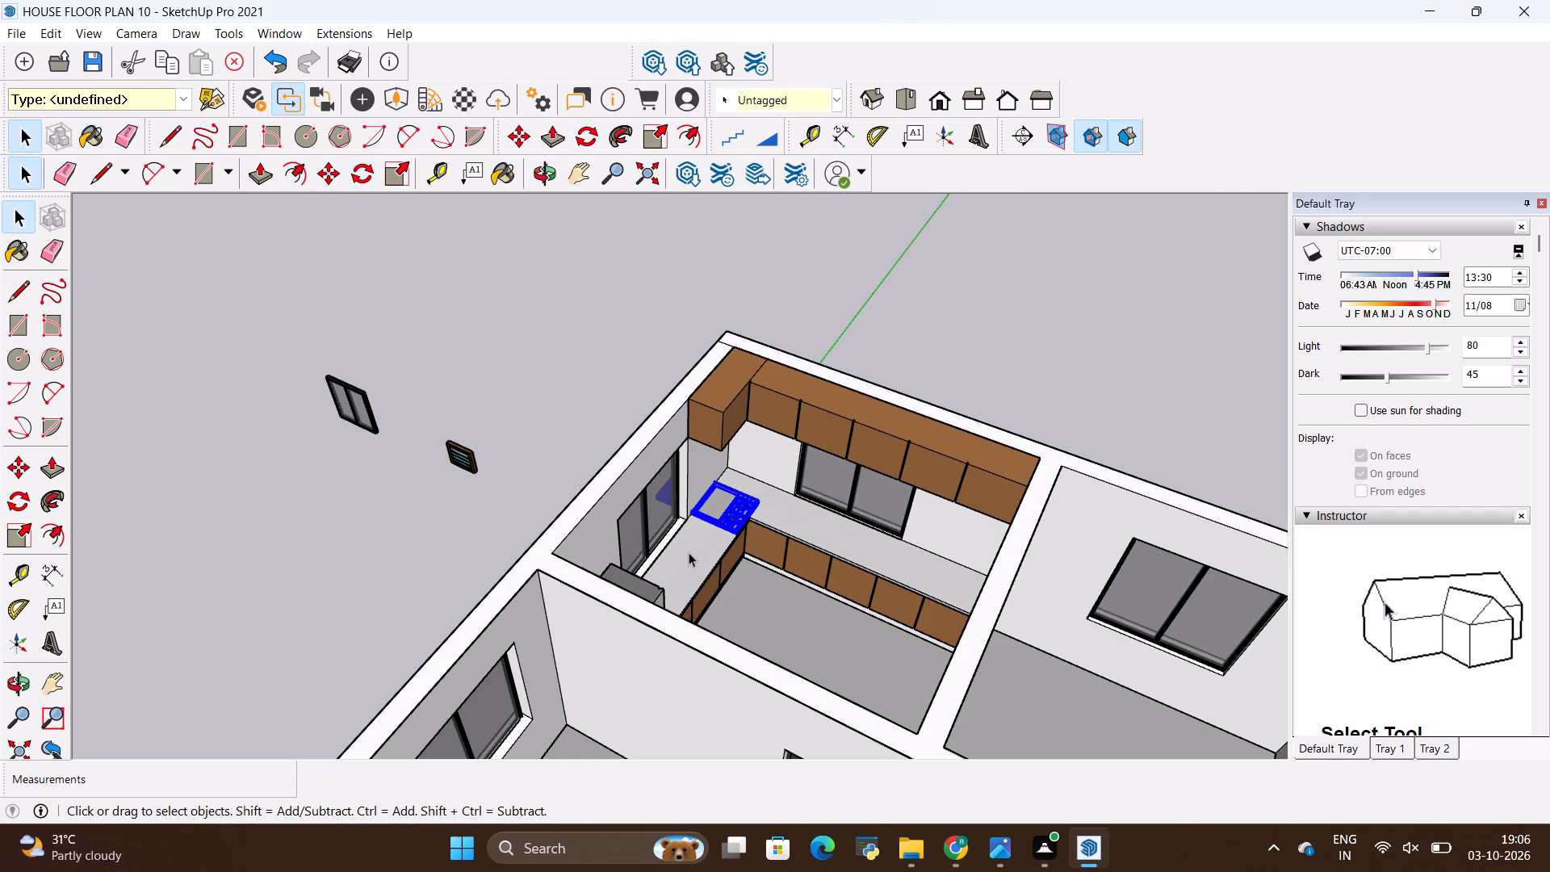
click(689, 550)
click(577, 411)
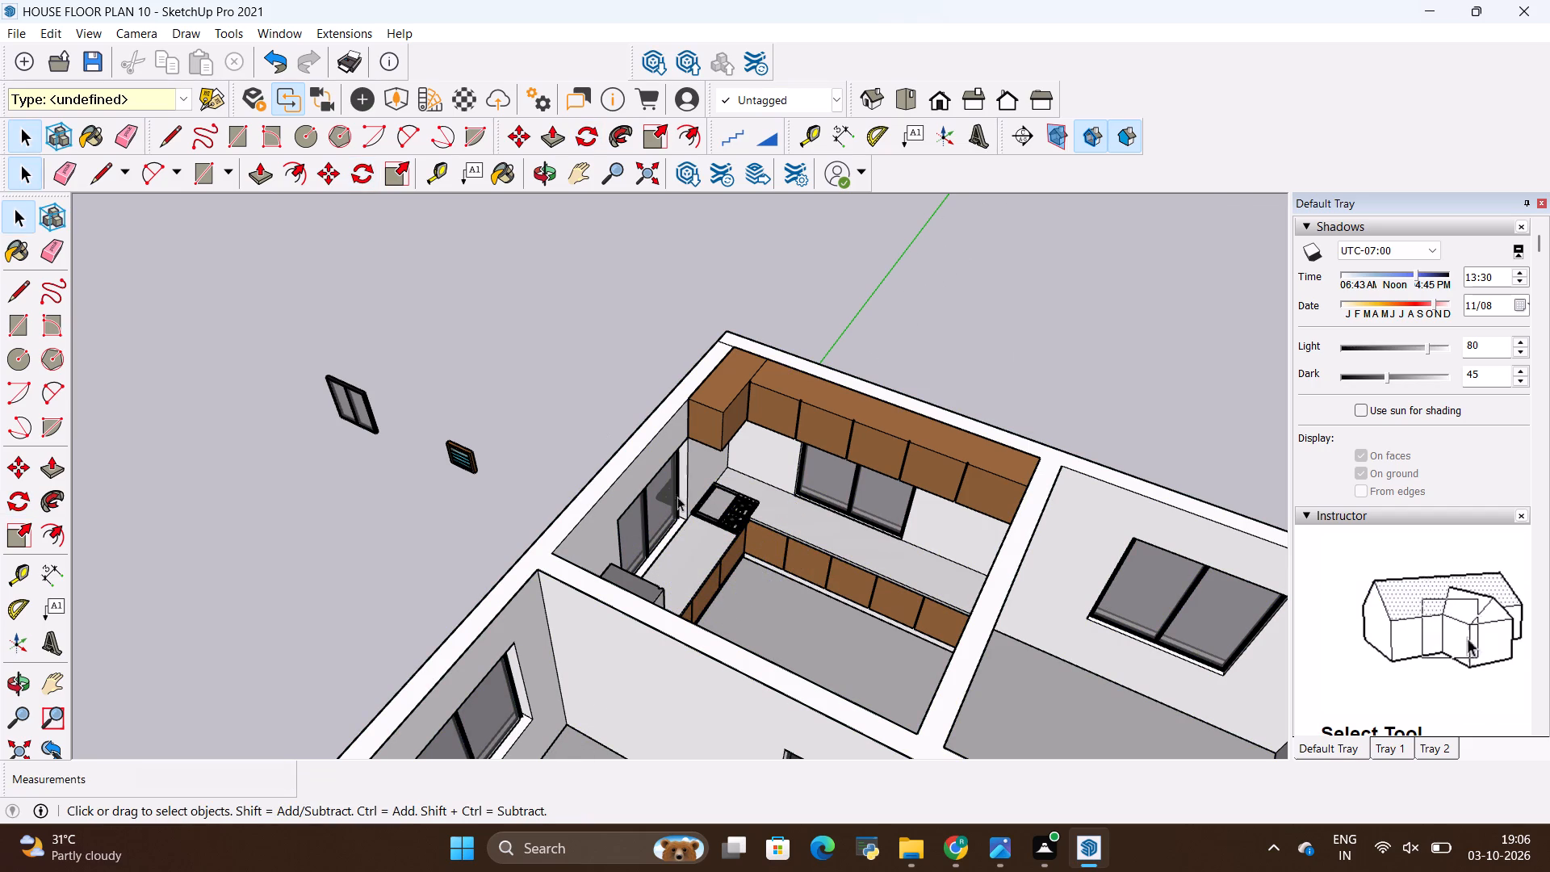
Move the cooktop about 6' 1 3/16" along the countertop from the inner corner to below the window under the wall cabinets.
click(710, 503)
key(m)
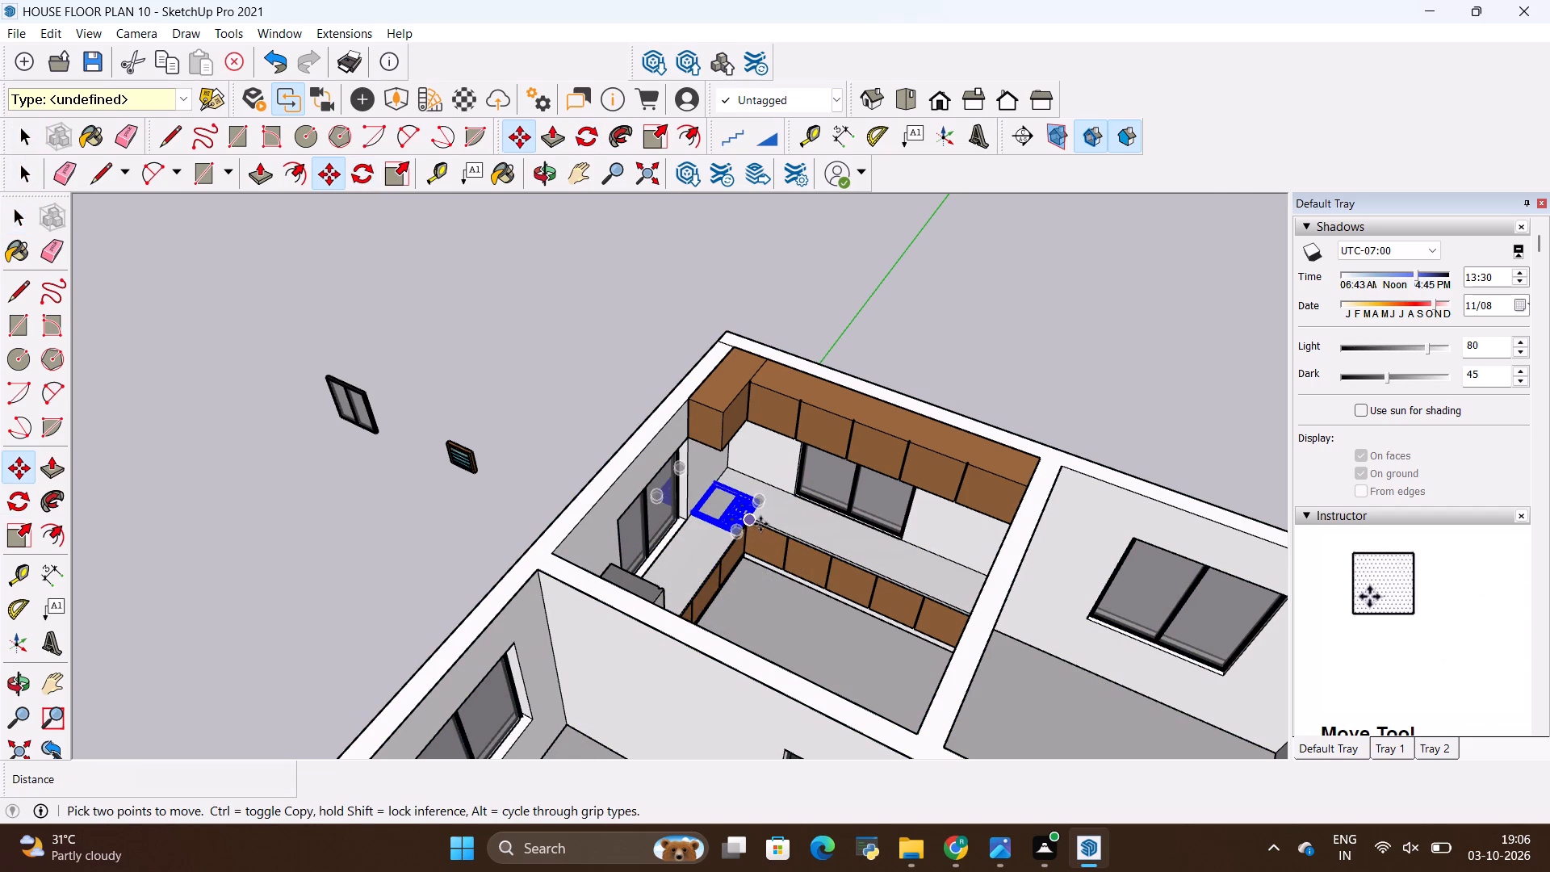
scroll(760, 522, up, 10)
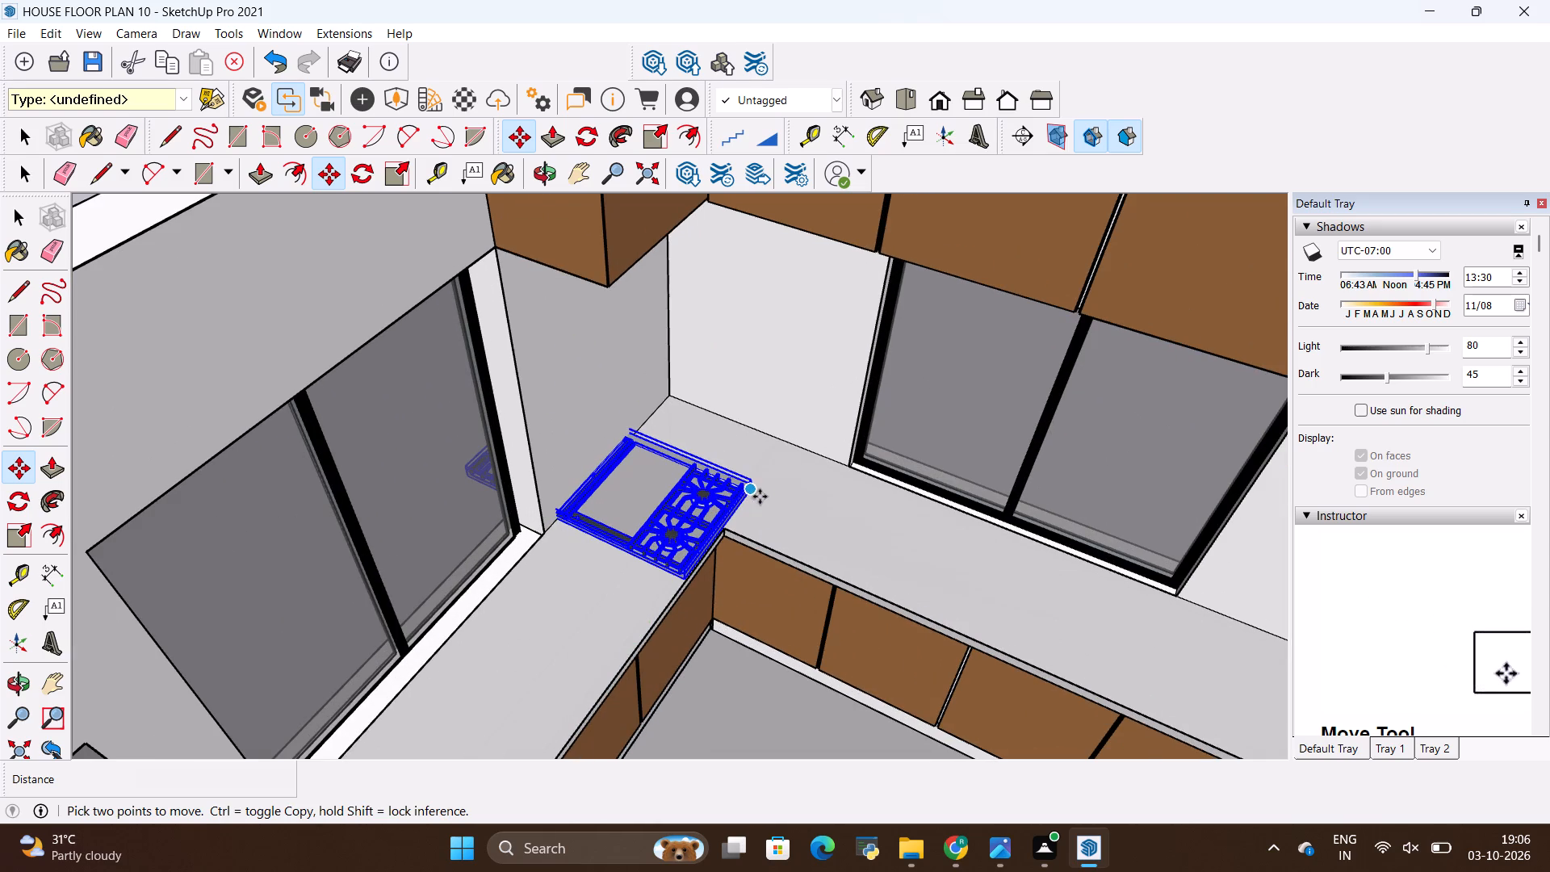
click(760, 497)
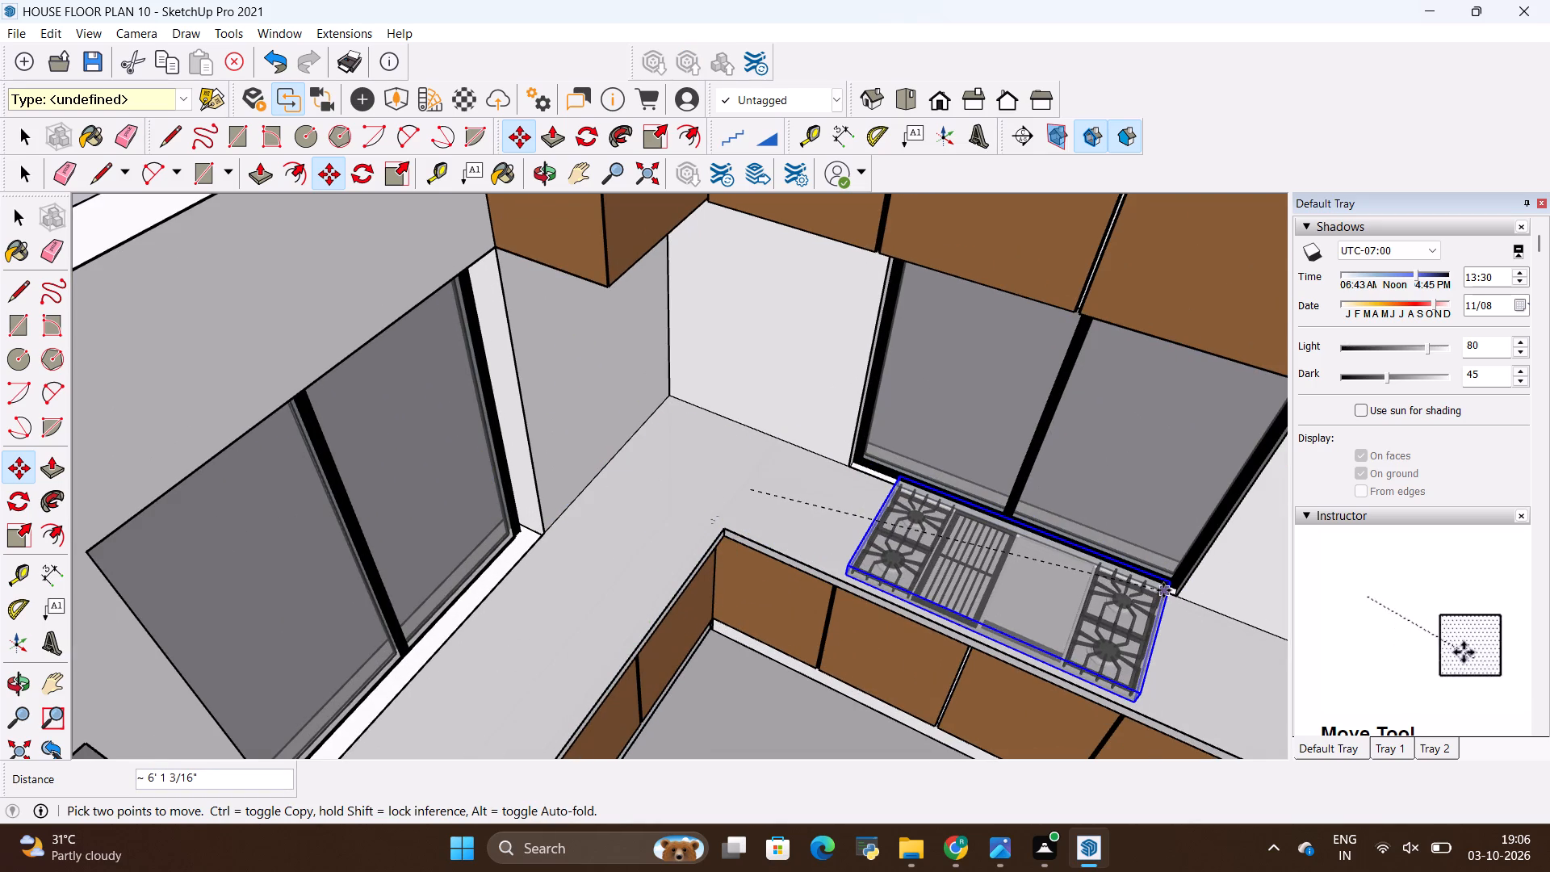
click(1163, 590)
scroll(936, 595, down, 3)
key(space)
click(821, 539)
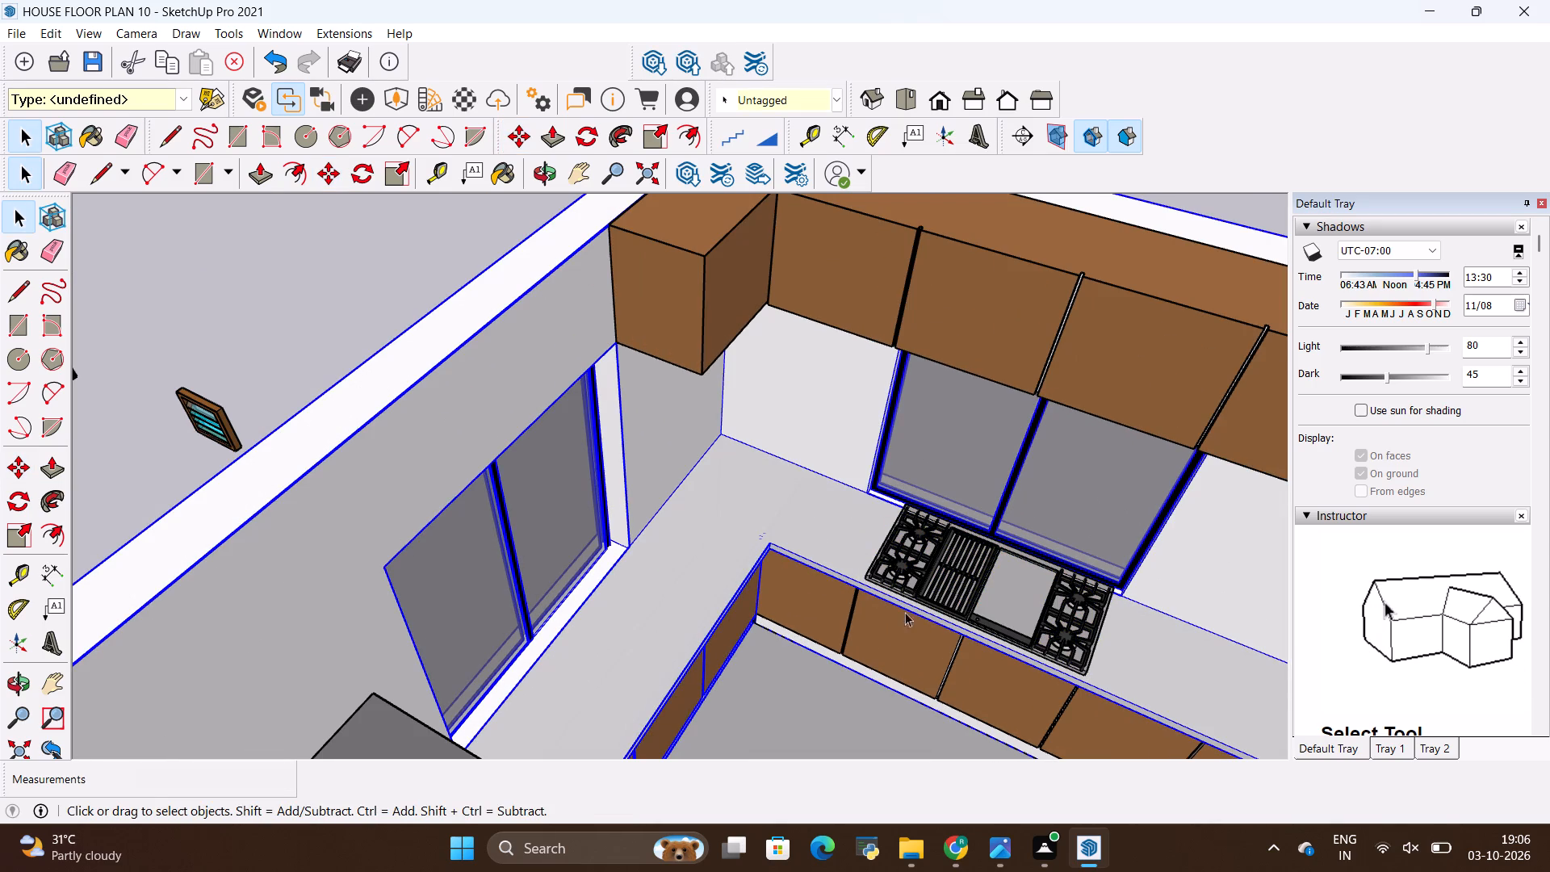
scroll(647, 573, down, 2)
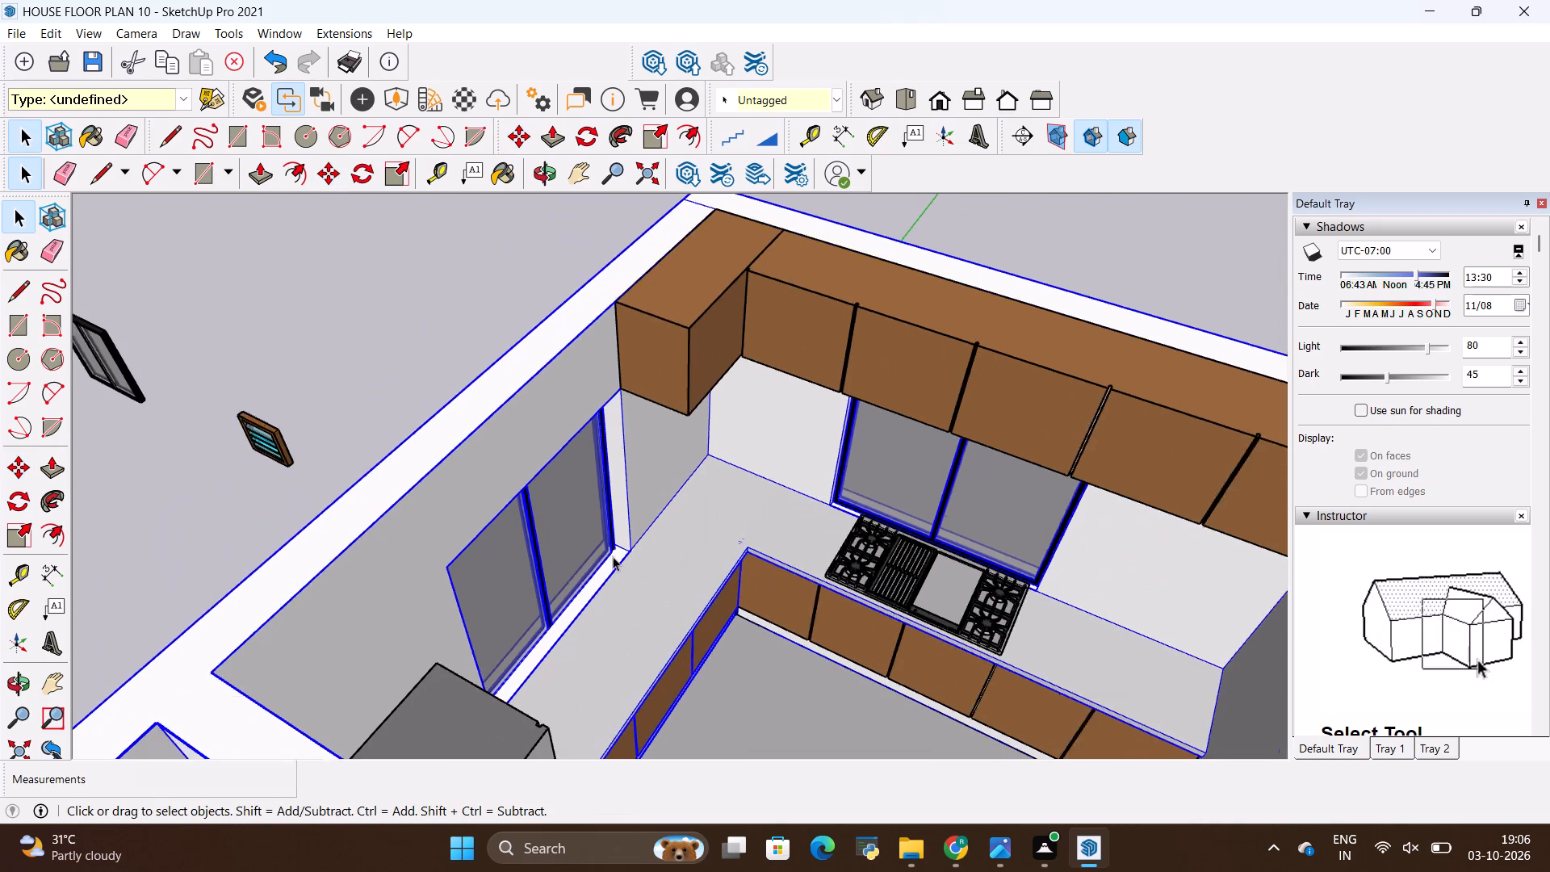
scroll(613, 556, down, 1)
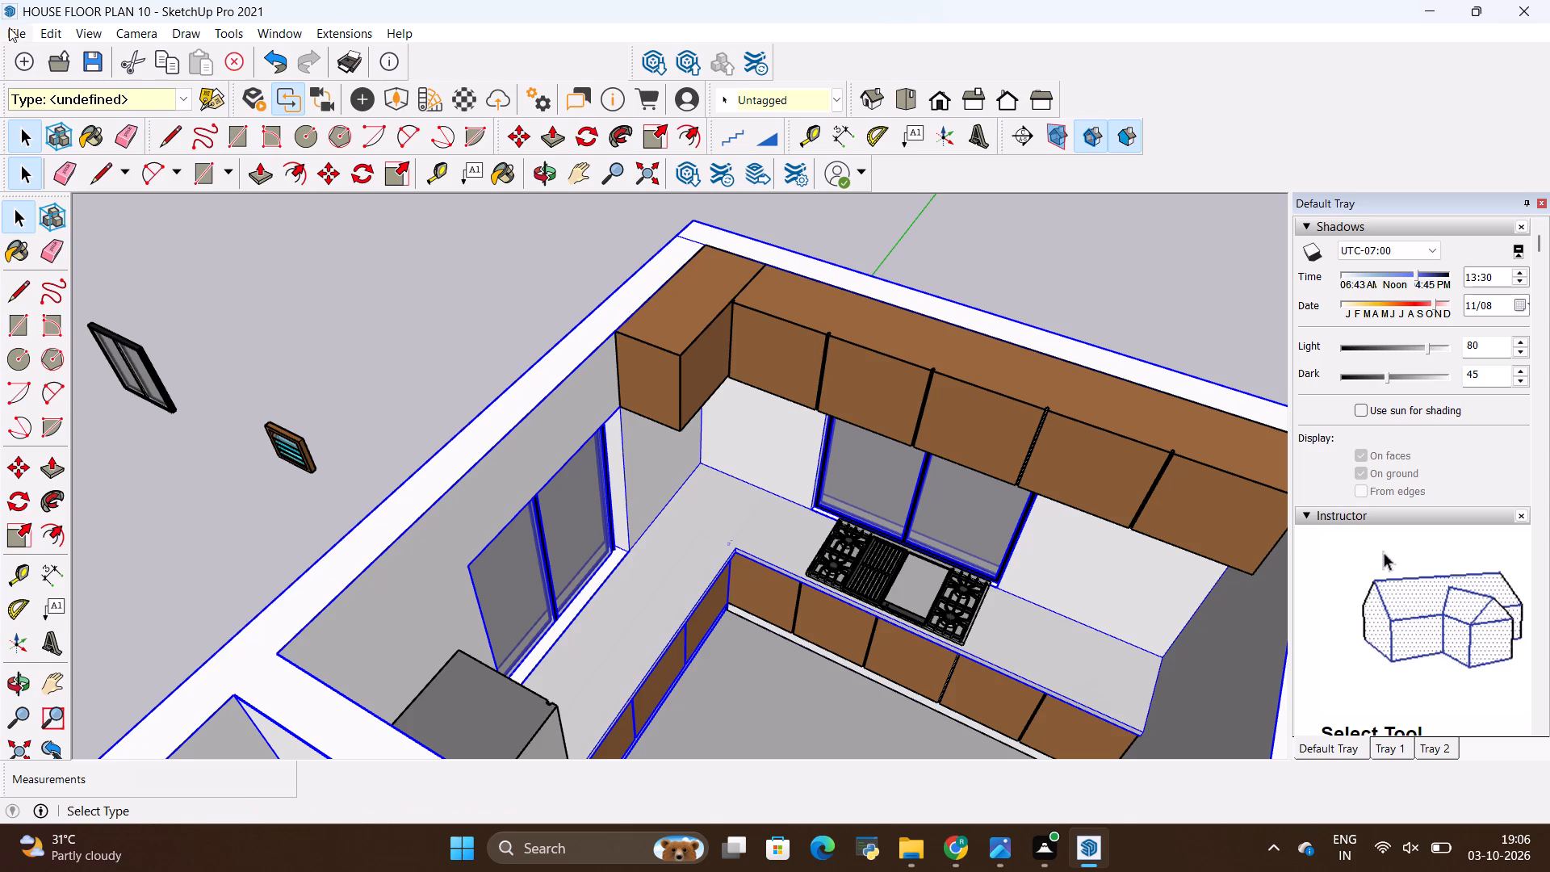
Import the Inclined+chimne model from the ALL 3D WAREHOUSE ITEMS folder and place it near the kitchen's inner corner.
click(9, 27)
click(47, 362)
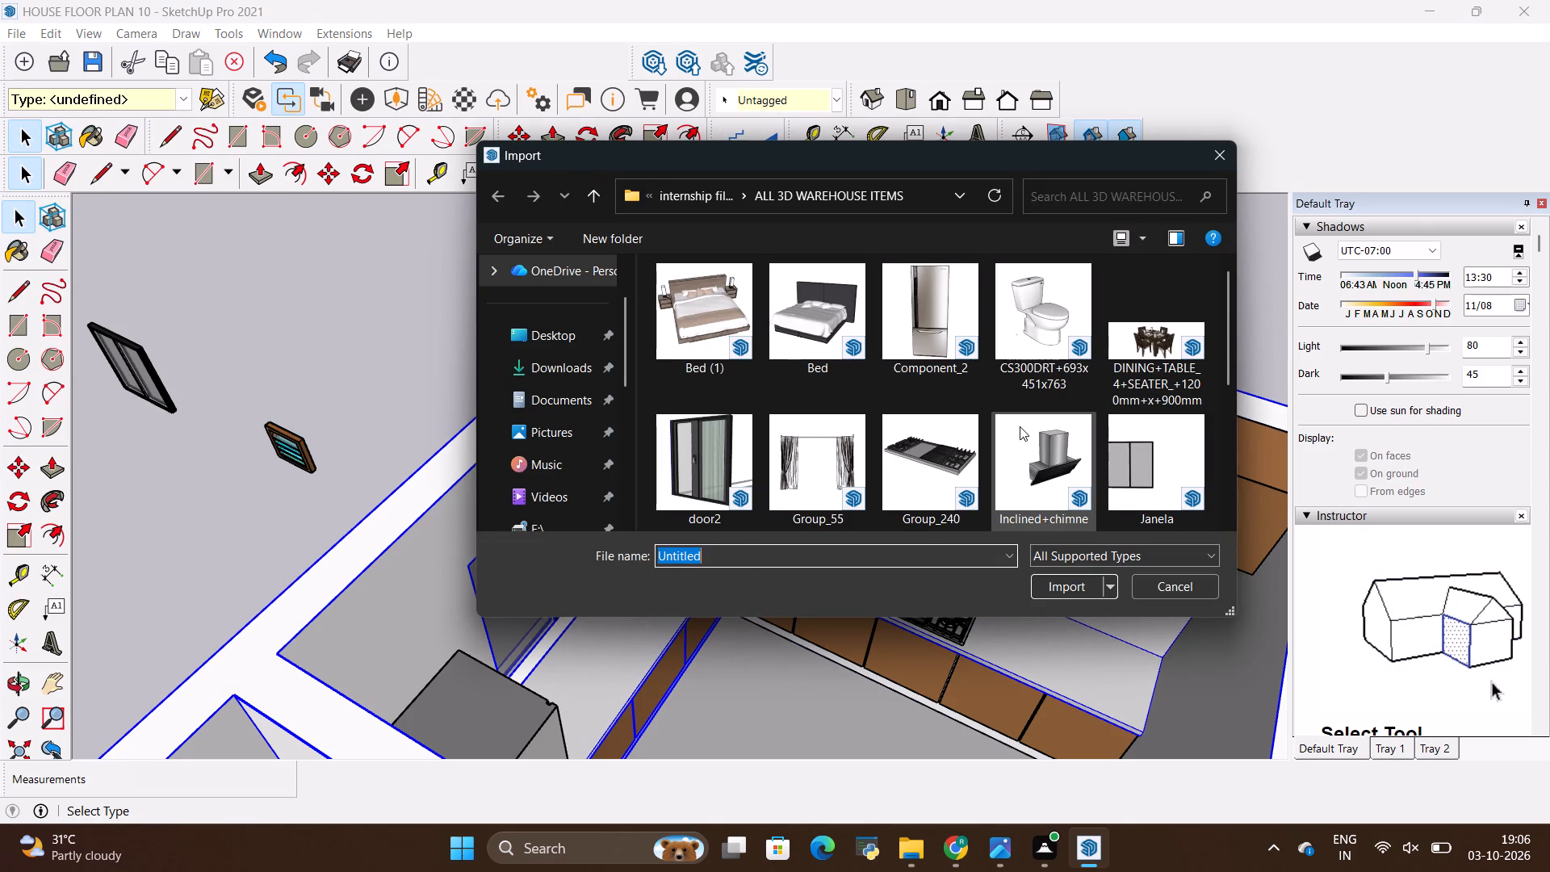
click(1020, 426)
click(1063, 591)
scroll(817, 531, down, 4)
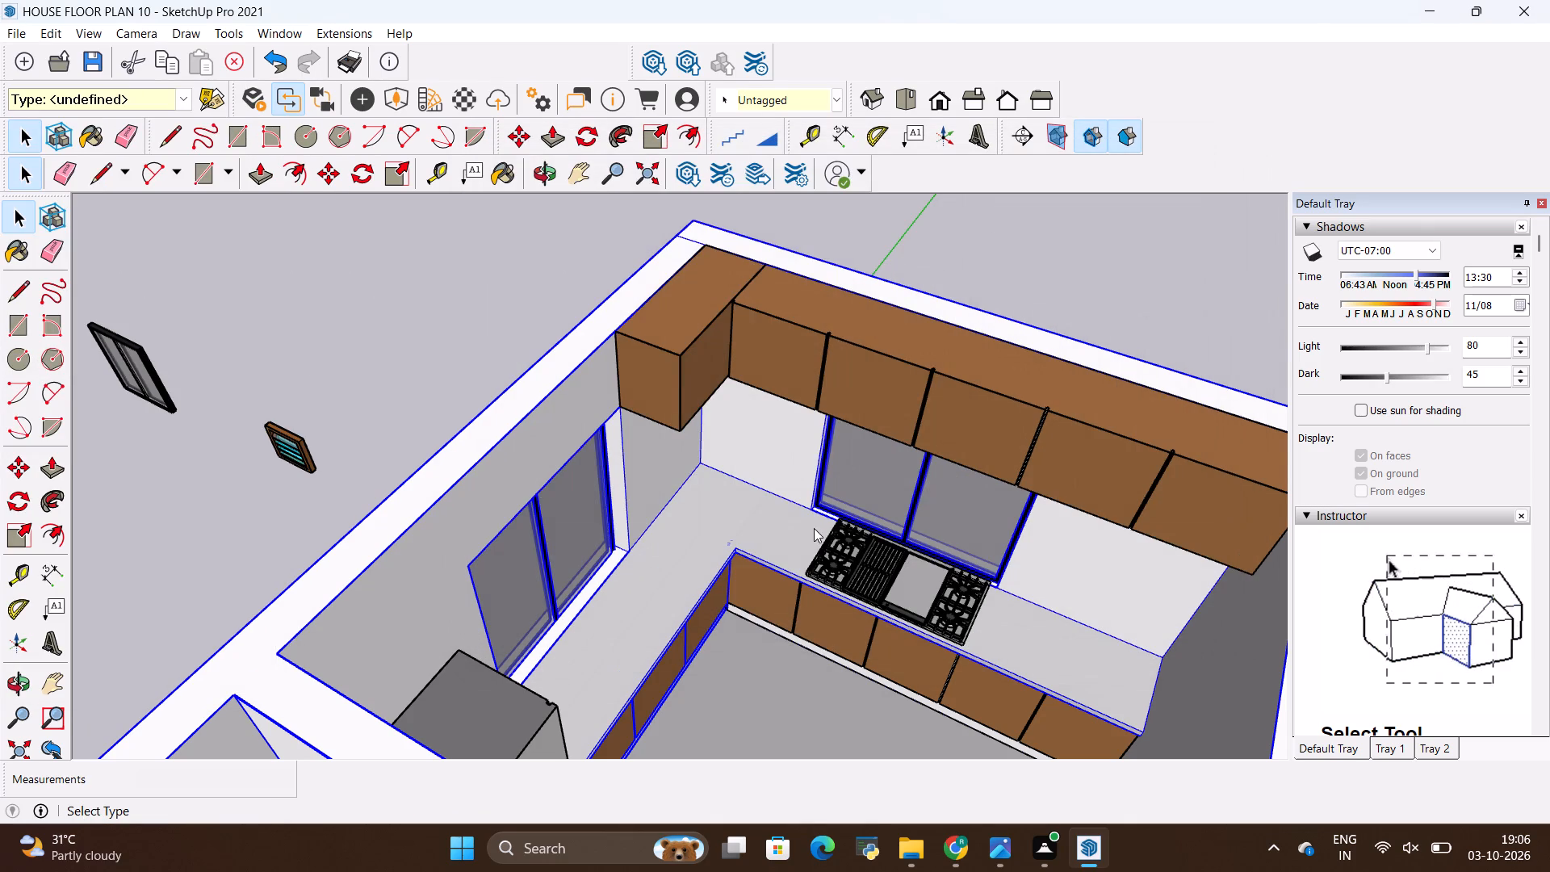
scroll(748, 525, down, 10)
scroll(699, 518, up, 2)
scroll(699, 518, down, 2)
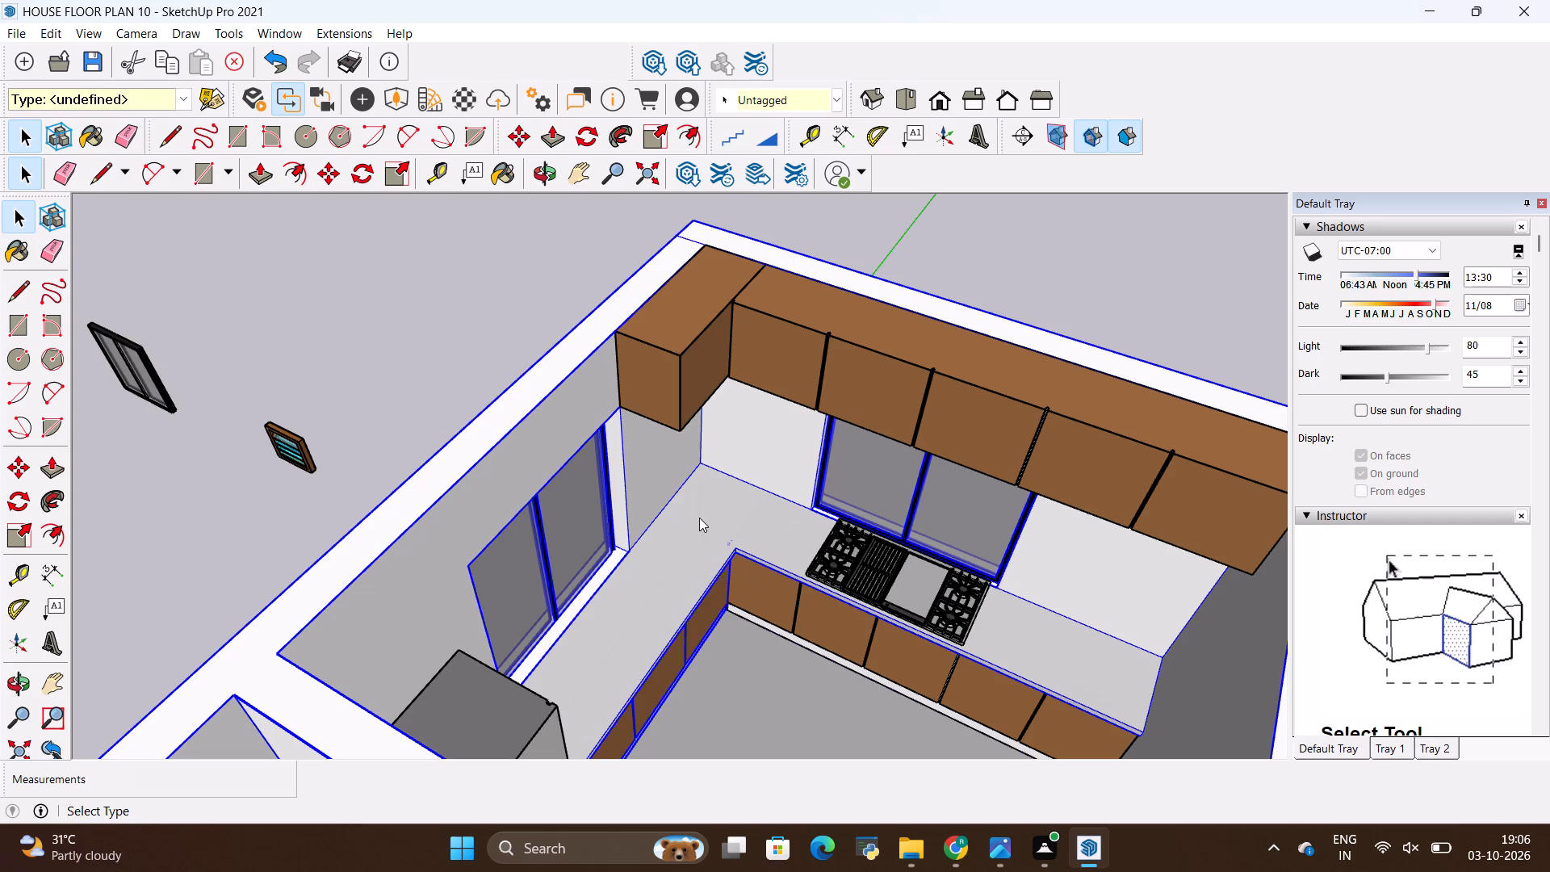
scroll(699, 518, down, 1)
scroll(979, 472, up, 3)
scroll(939, 478, down, 10)
scroll(648, 489, up, 3)
scroll(703, 476, down, 2)
scroll(708, 476, up, 2)
scroll(710, 475, down, 2)
scroll(702, 479, up, 1)
scroll(702, 479, down, 4)
scroll(702, 479, up, 2)
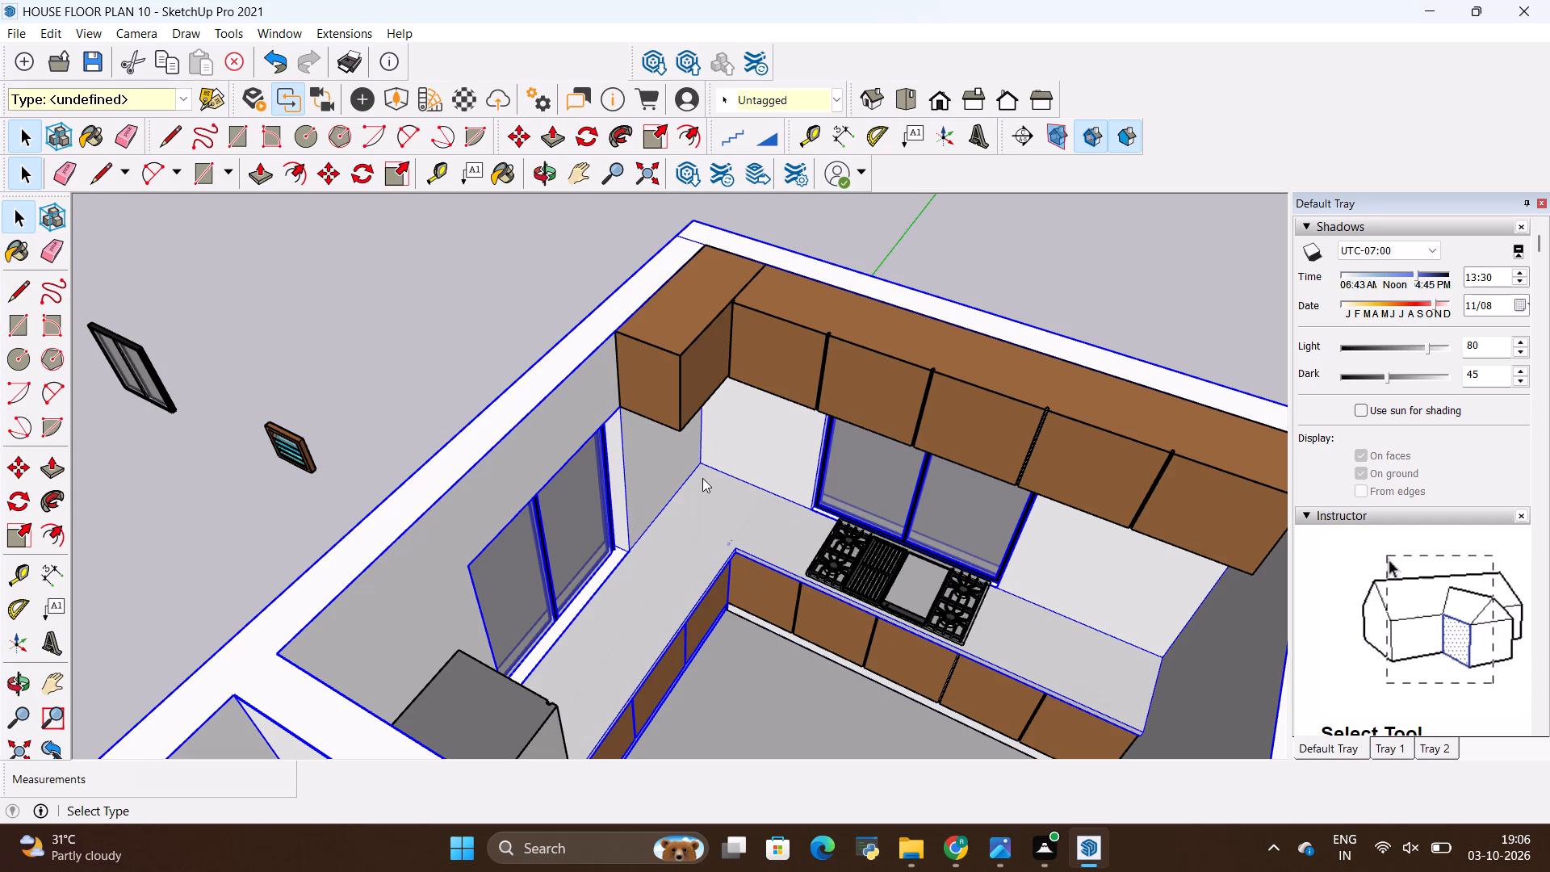
click(702, 478)
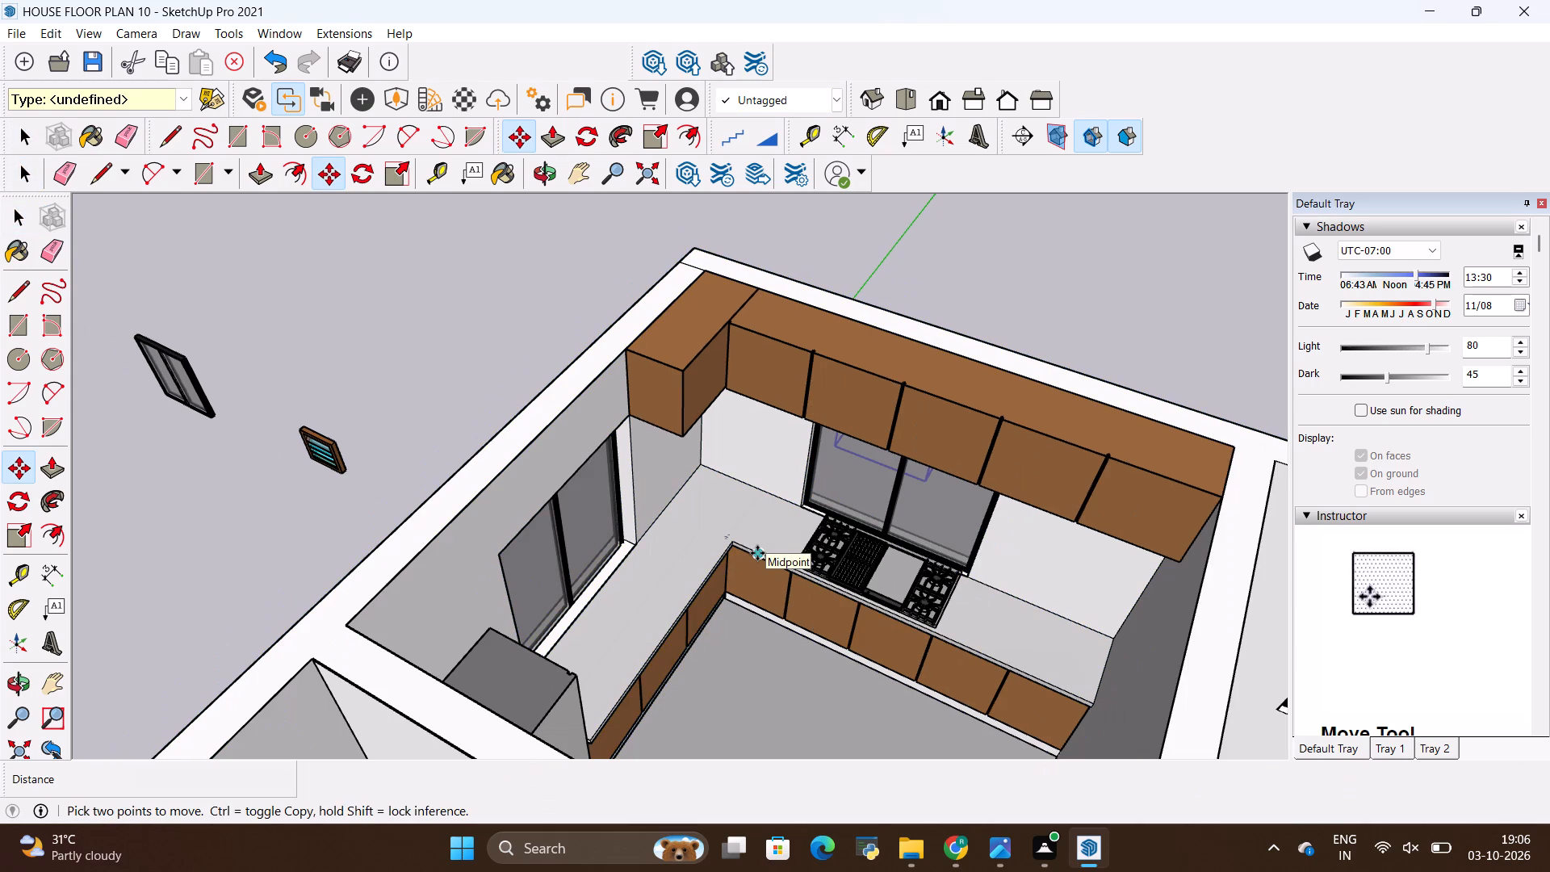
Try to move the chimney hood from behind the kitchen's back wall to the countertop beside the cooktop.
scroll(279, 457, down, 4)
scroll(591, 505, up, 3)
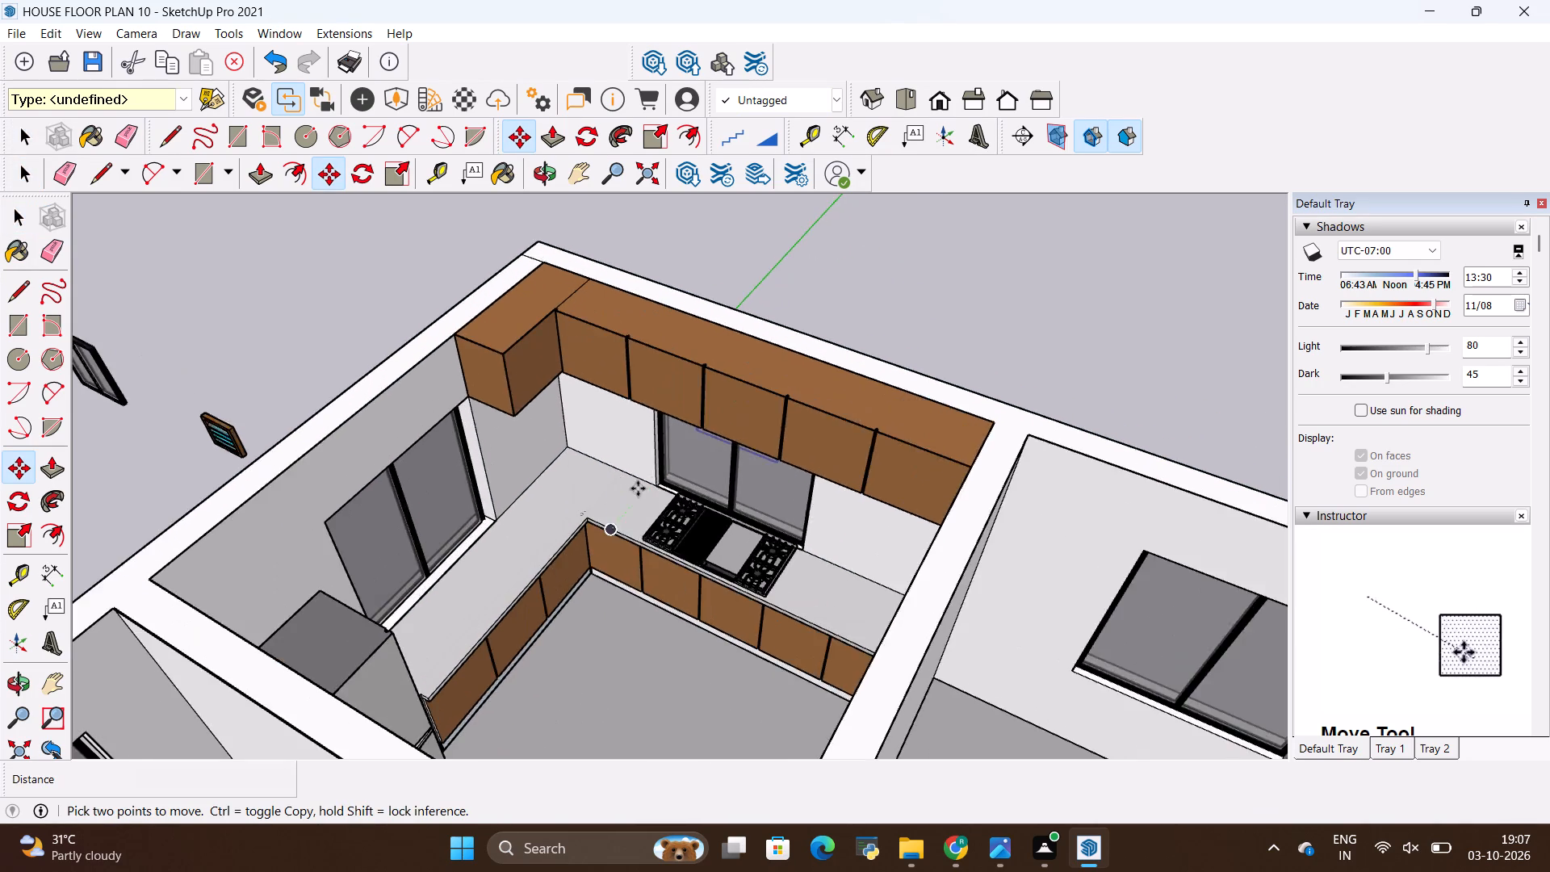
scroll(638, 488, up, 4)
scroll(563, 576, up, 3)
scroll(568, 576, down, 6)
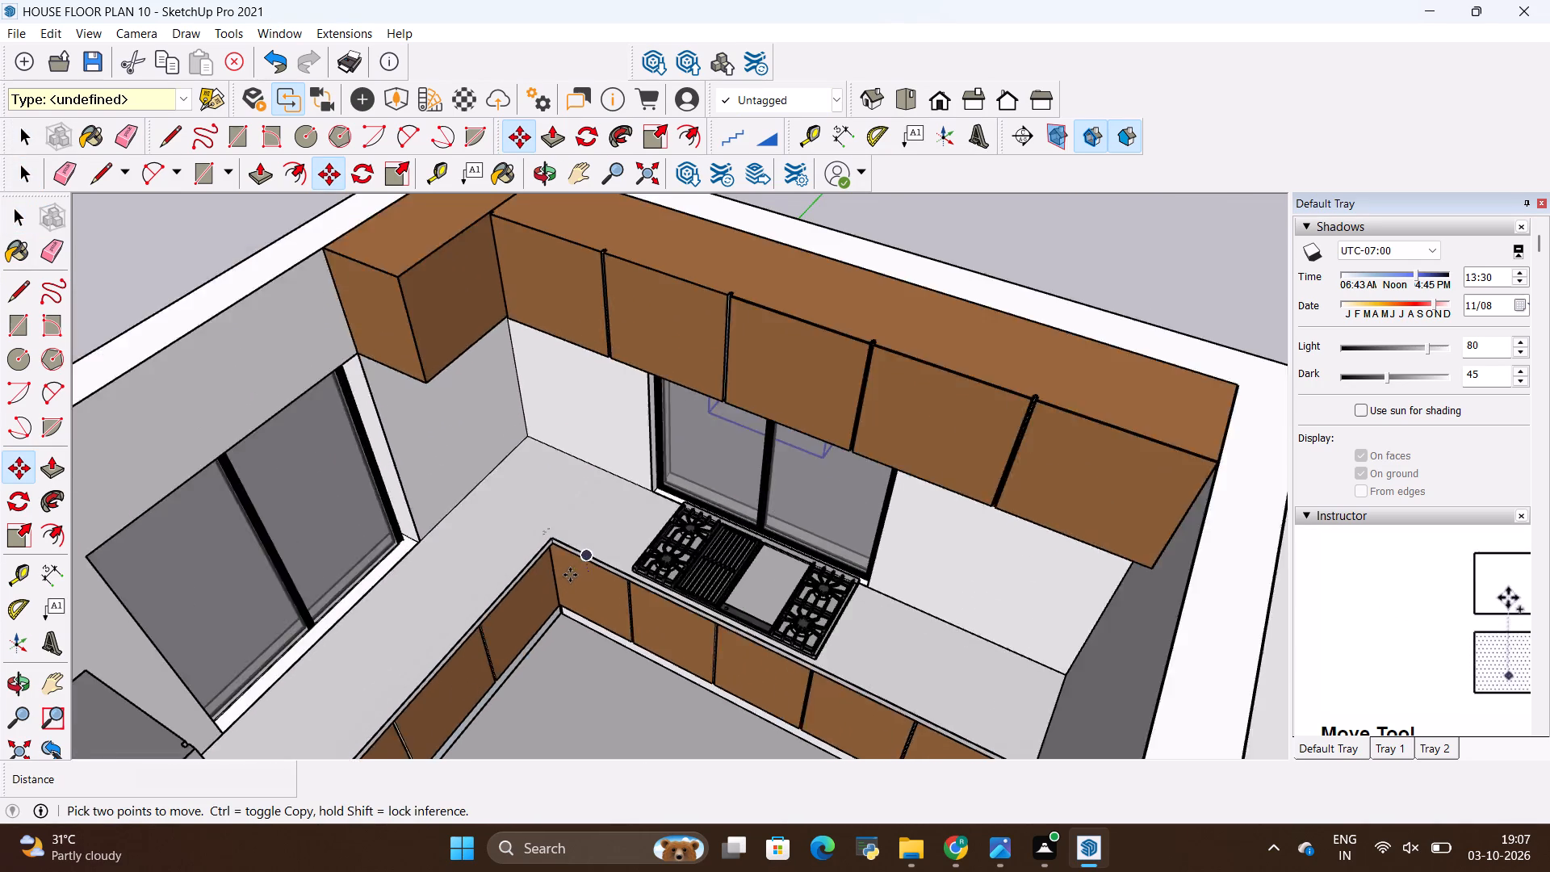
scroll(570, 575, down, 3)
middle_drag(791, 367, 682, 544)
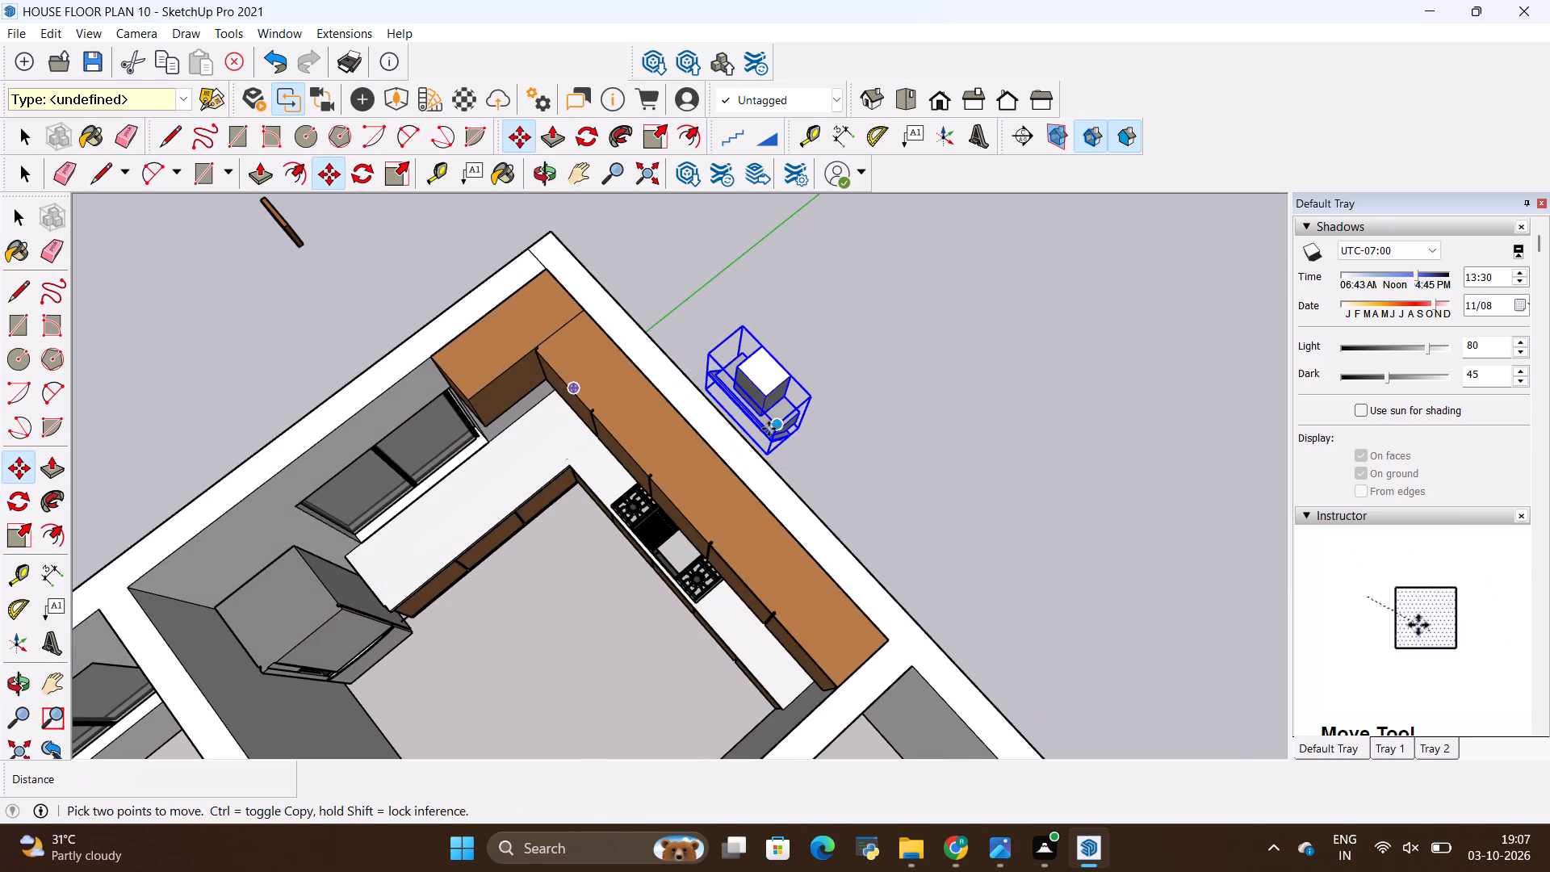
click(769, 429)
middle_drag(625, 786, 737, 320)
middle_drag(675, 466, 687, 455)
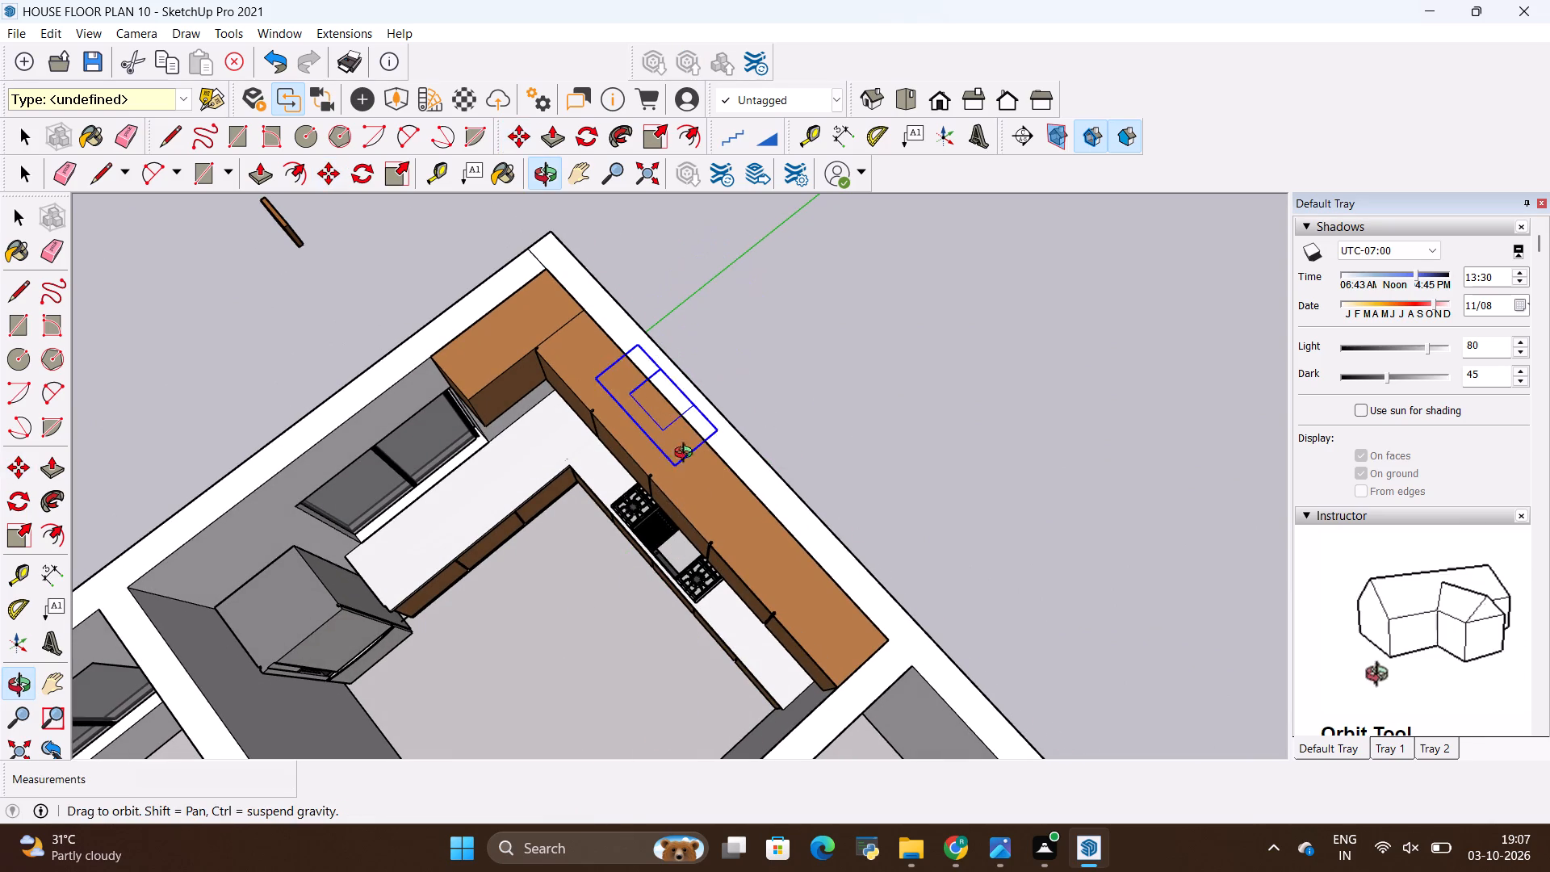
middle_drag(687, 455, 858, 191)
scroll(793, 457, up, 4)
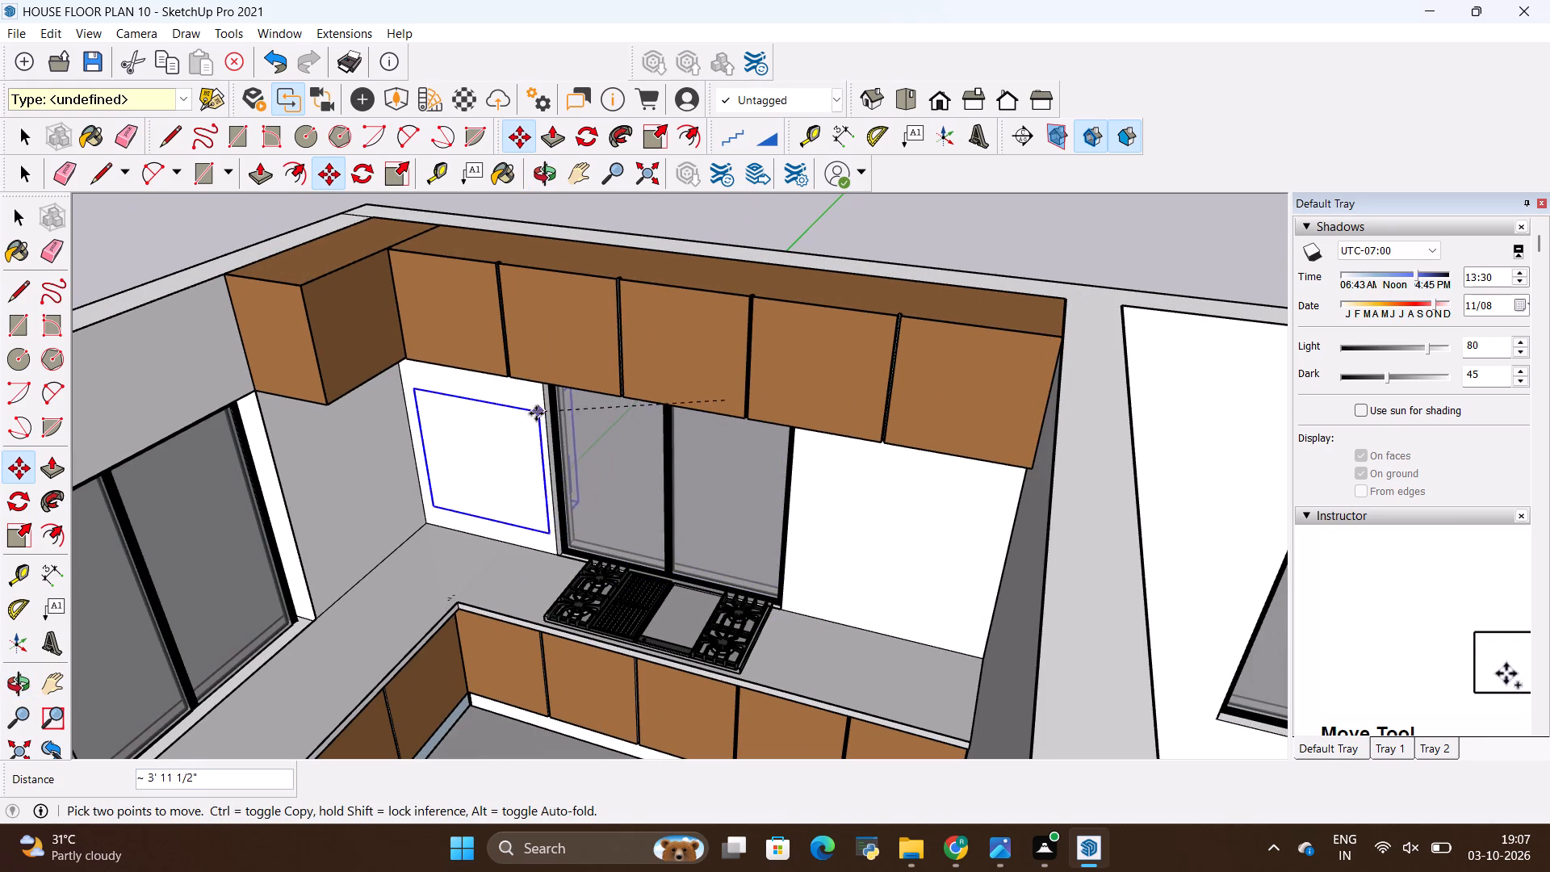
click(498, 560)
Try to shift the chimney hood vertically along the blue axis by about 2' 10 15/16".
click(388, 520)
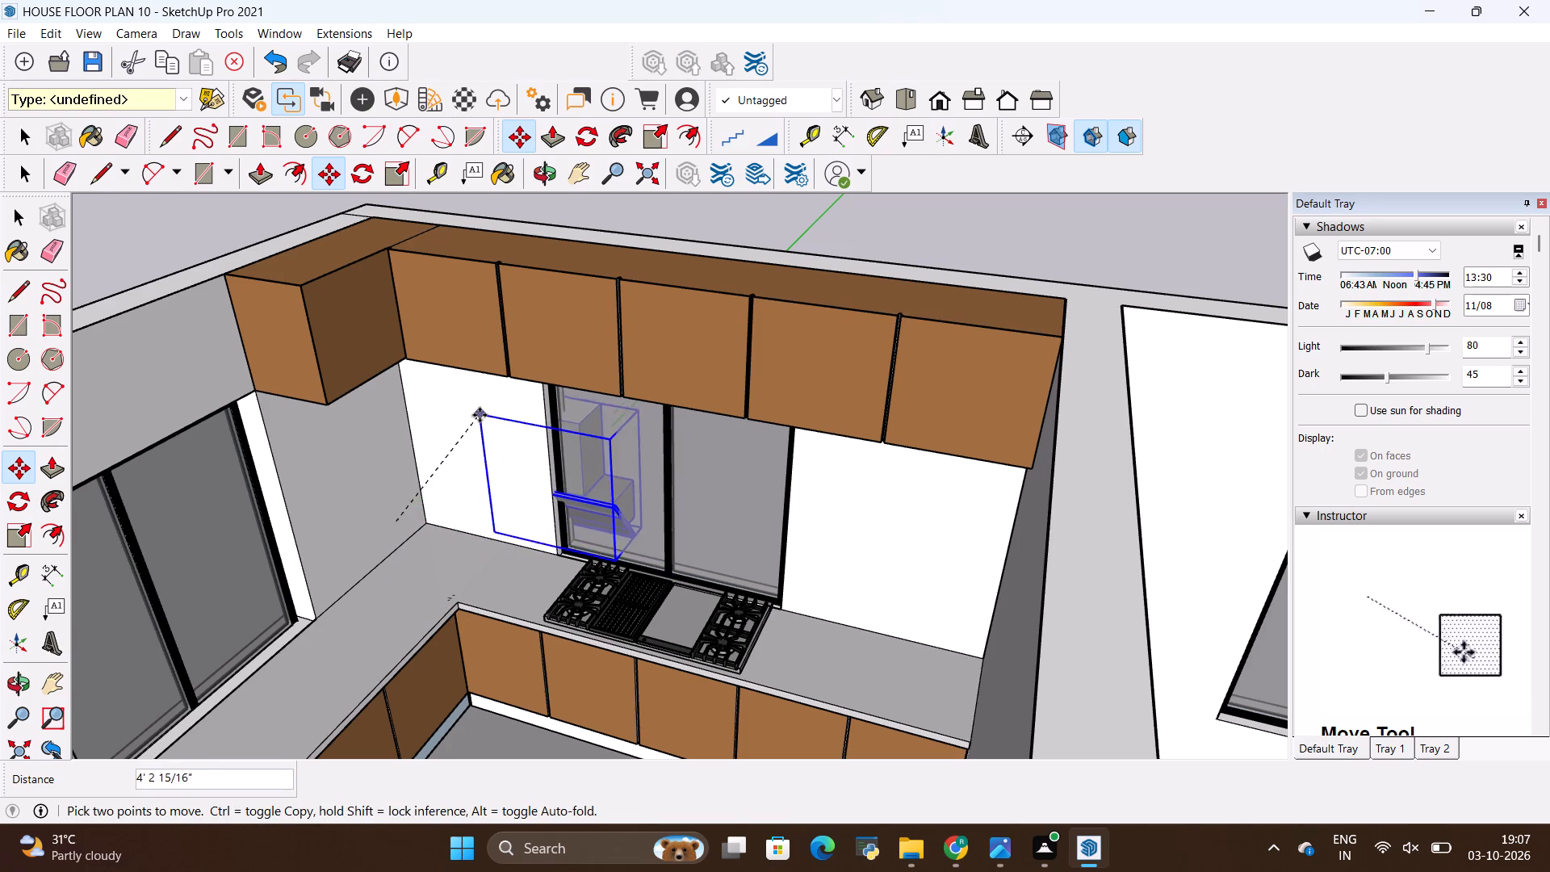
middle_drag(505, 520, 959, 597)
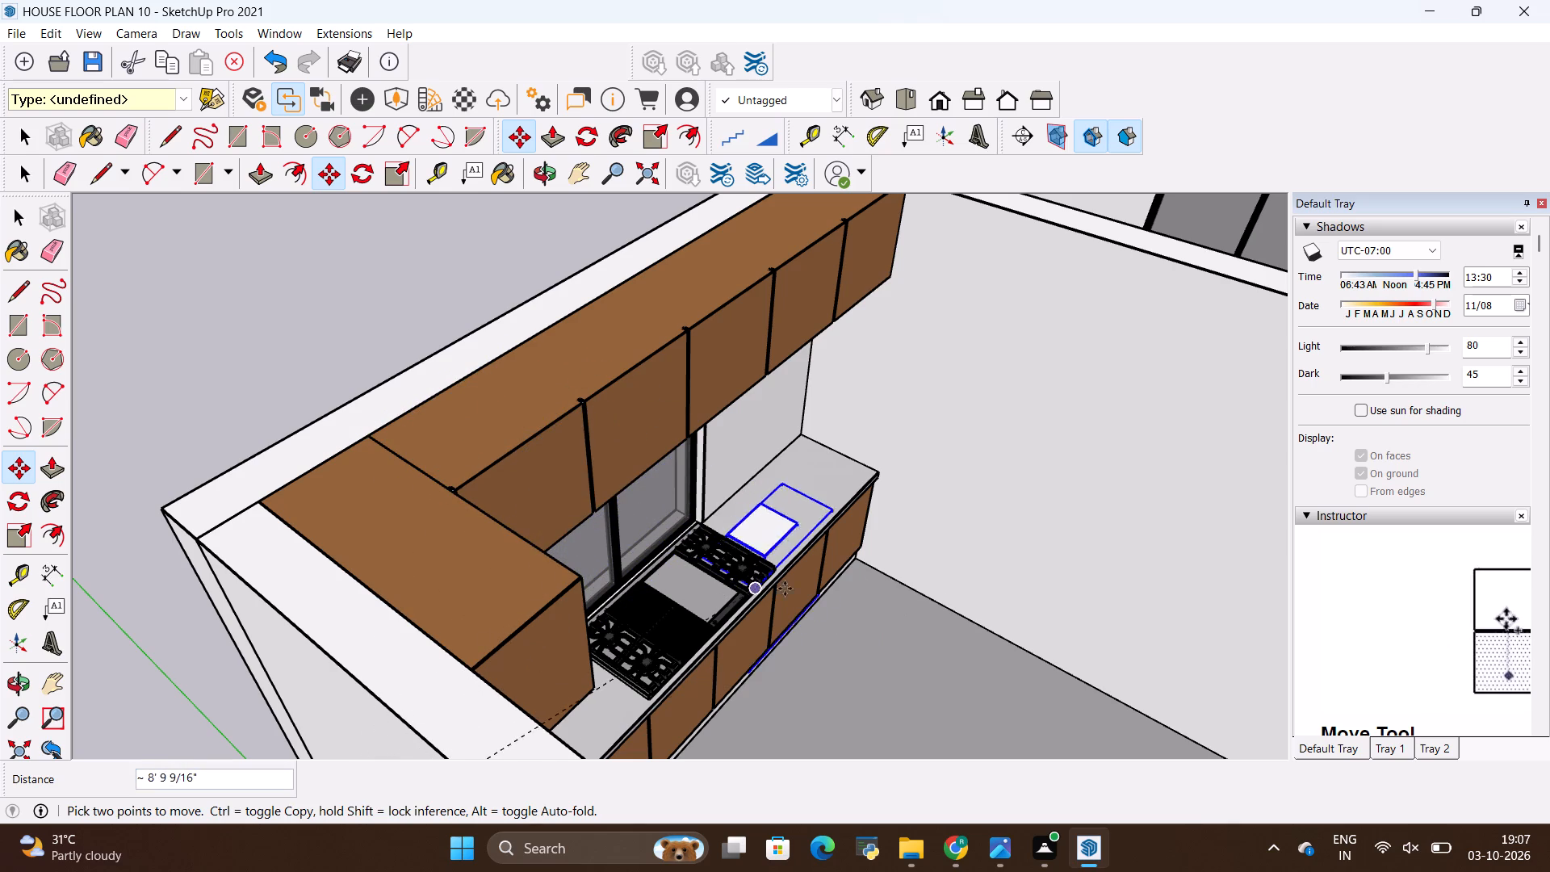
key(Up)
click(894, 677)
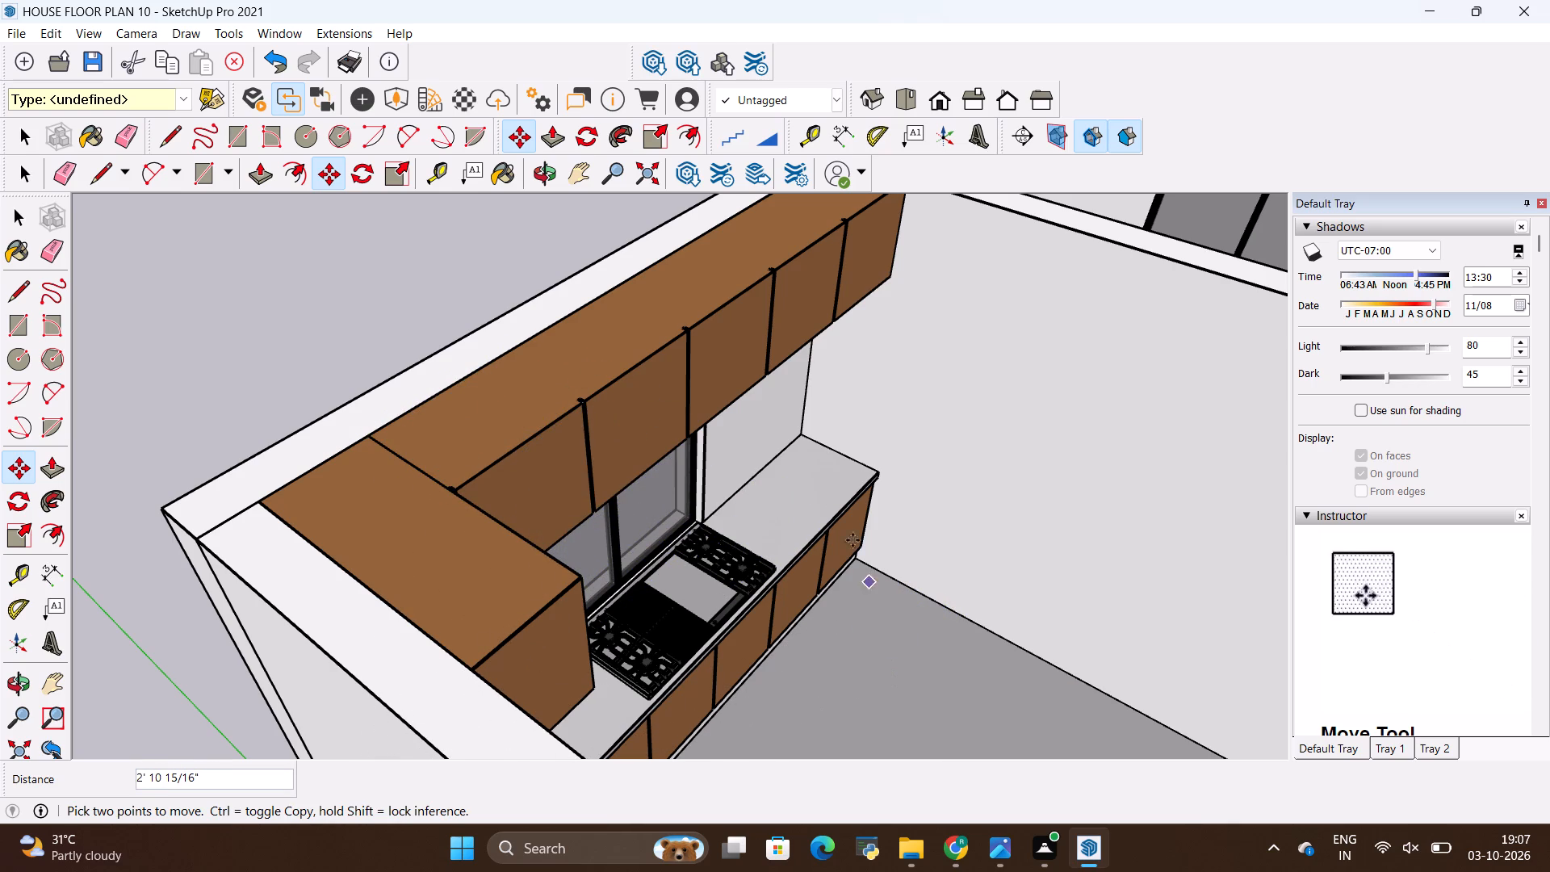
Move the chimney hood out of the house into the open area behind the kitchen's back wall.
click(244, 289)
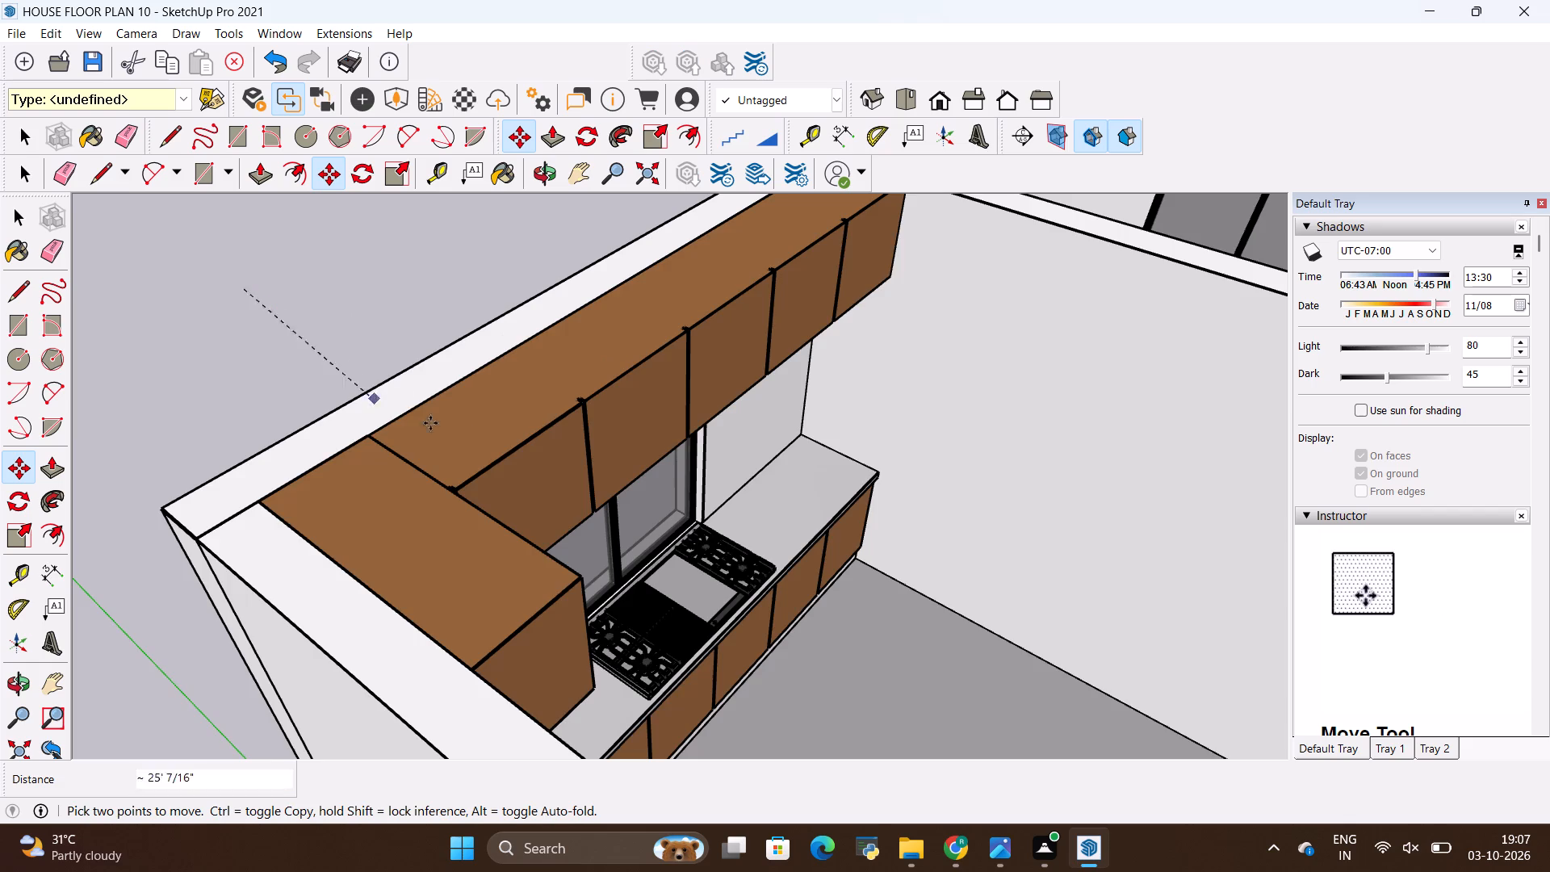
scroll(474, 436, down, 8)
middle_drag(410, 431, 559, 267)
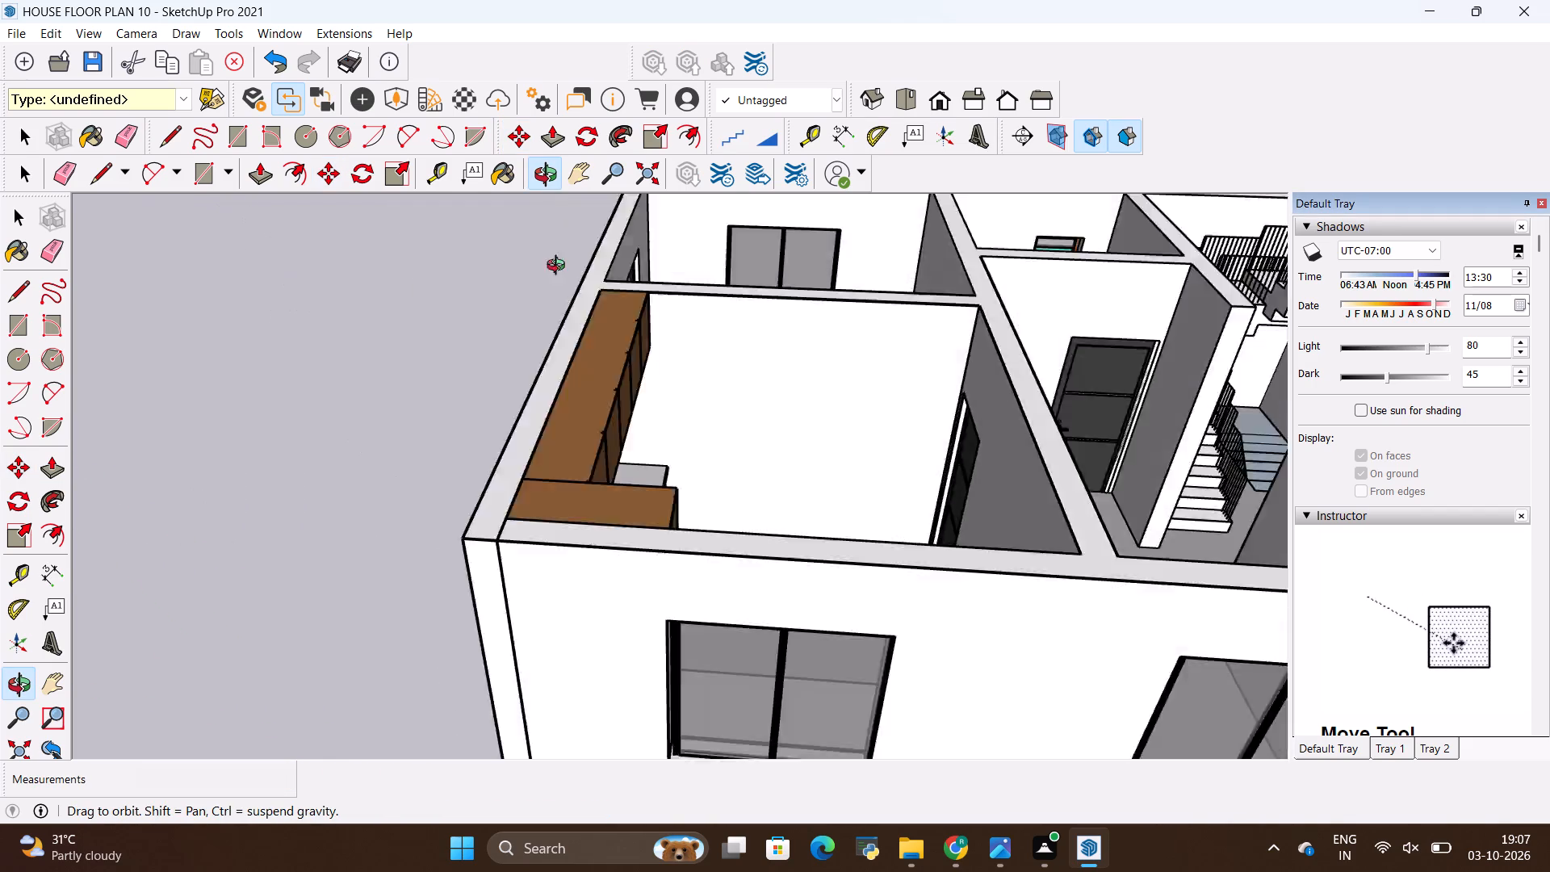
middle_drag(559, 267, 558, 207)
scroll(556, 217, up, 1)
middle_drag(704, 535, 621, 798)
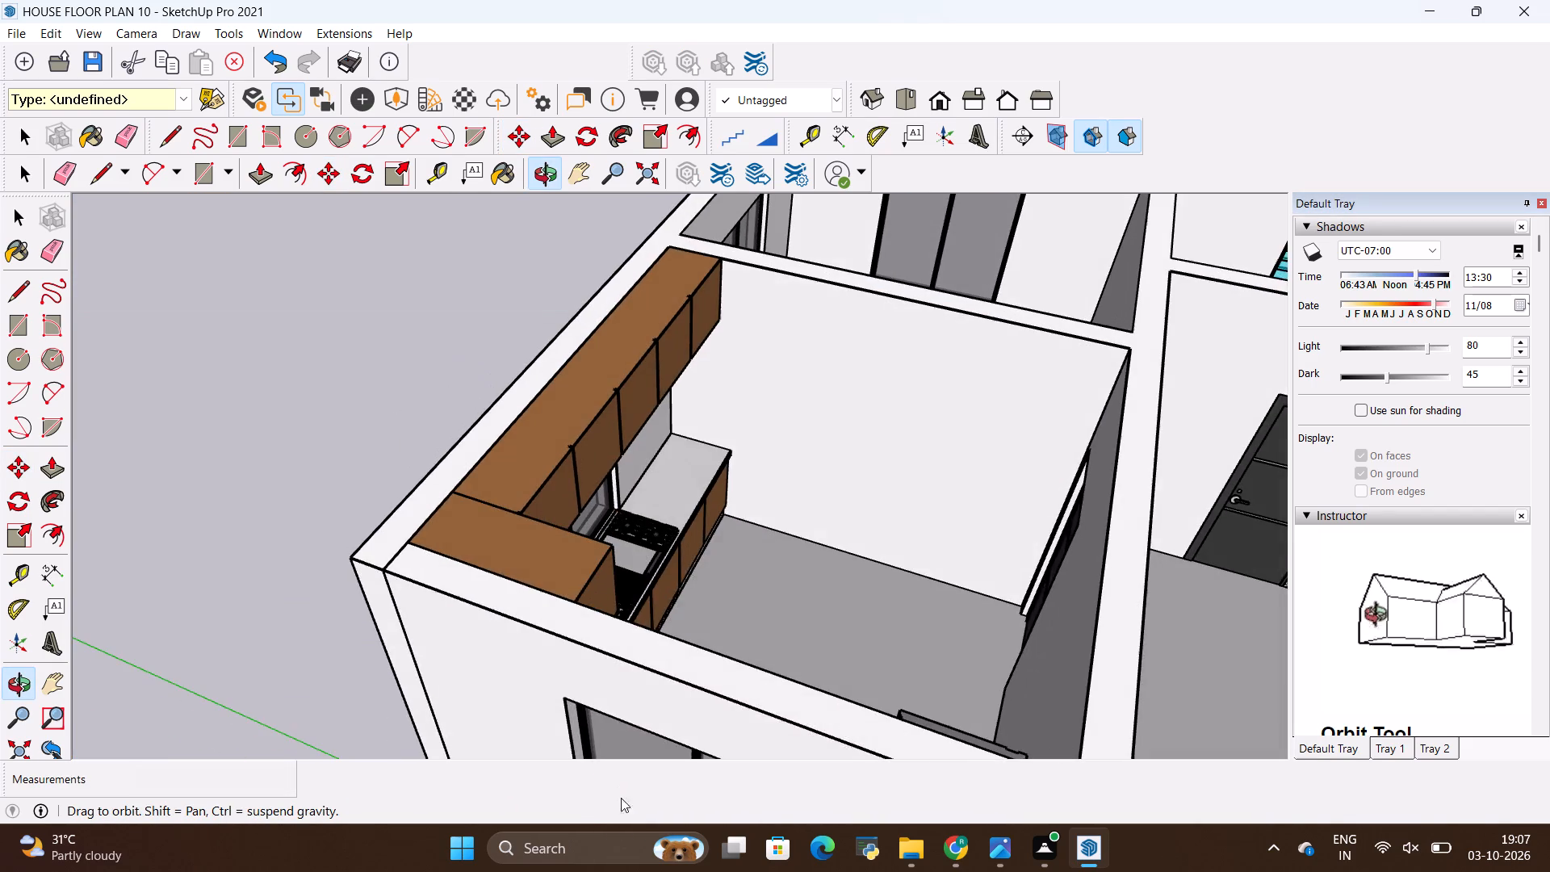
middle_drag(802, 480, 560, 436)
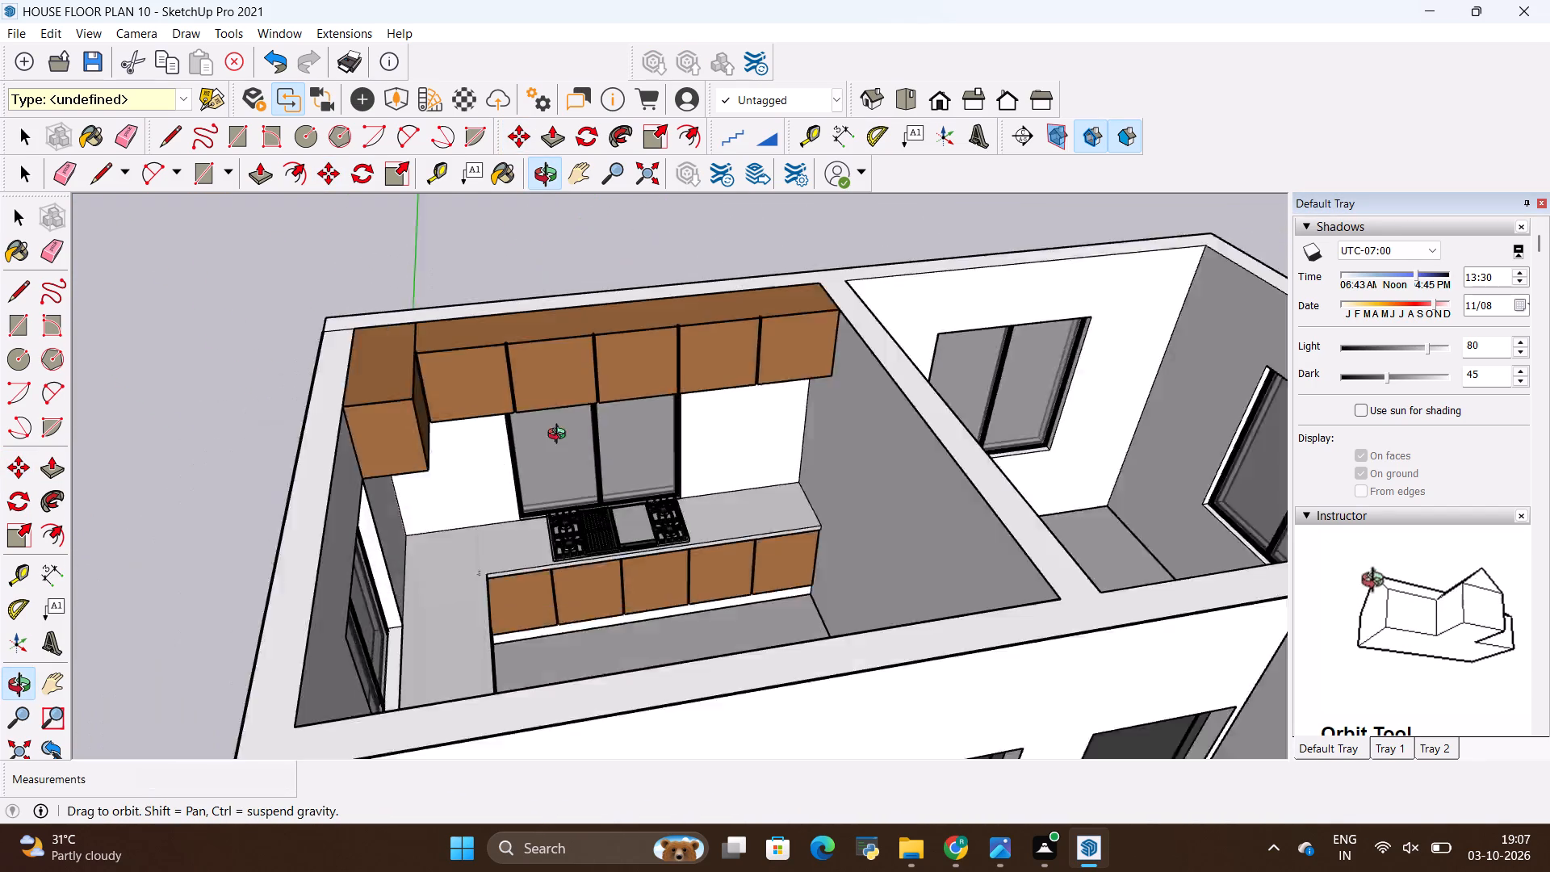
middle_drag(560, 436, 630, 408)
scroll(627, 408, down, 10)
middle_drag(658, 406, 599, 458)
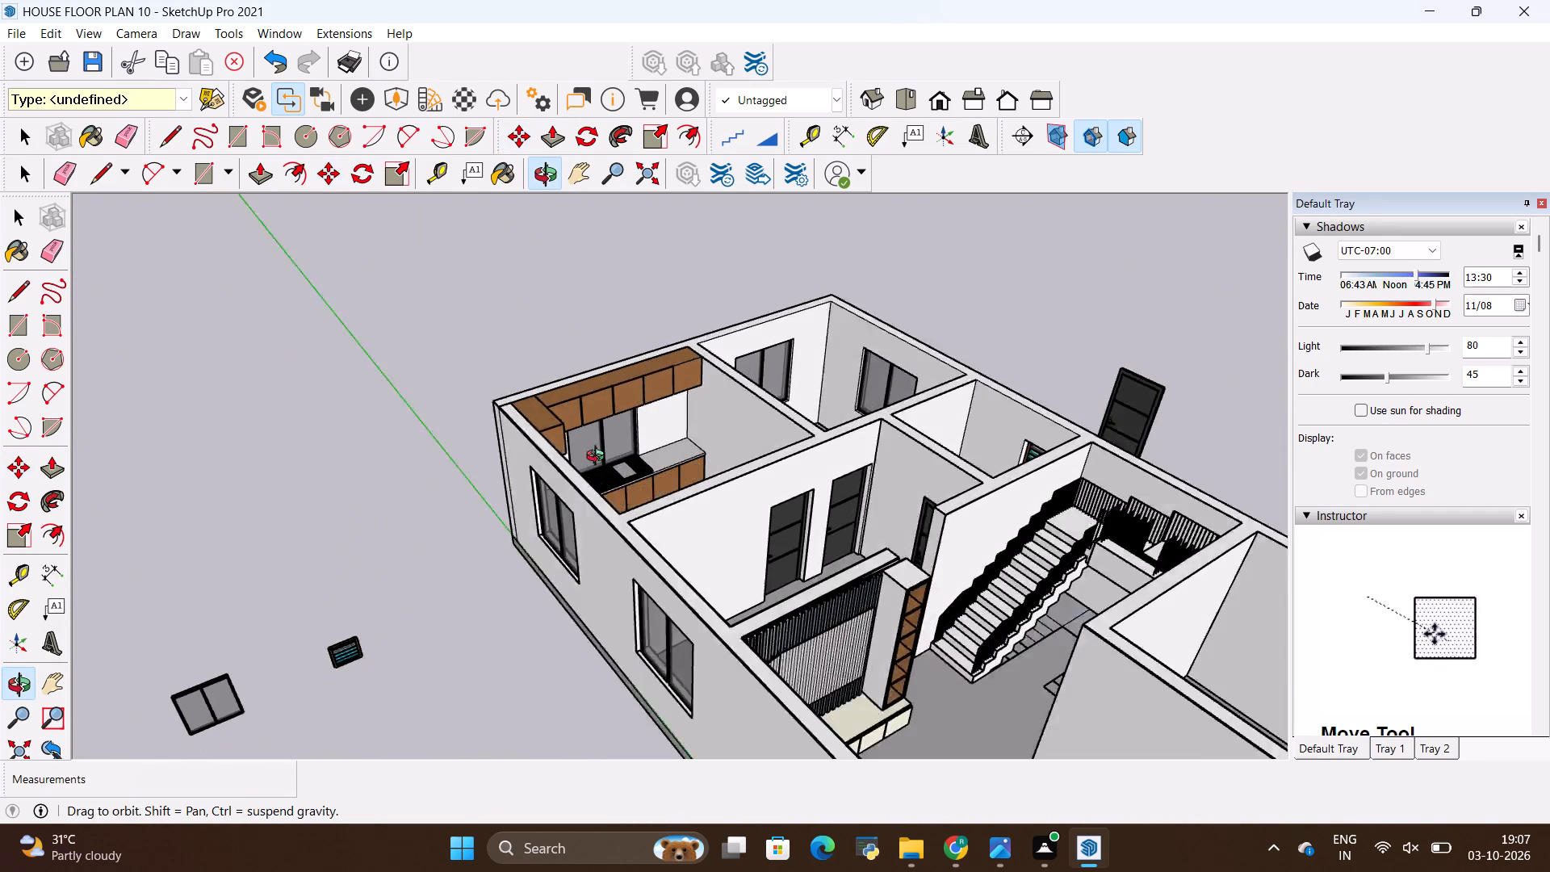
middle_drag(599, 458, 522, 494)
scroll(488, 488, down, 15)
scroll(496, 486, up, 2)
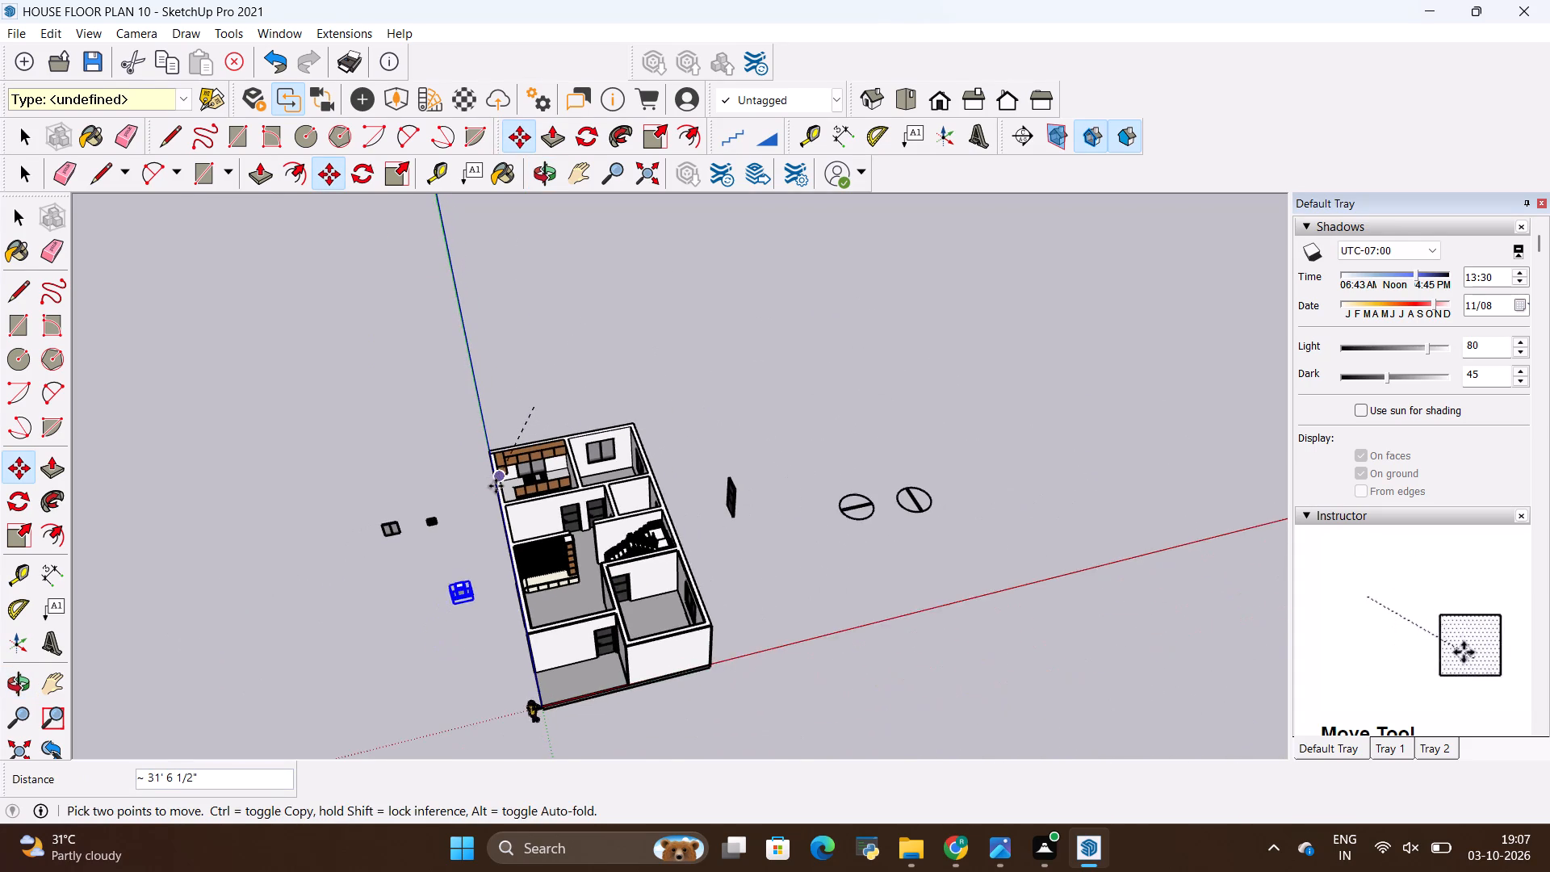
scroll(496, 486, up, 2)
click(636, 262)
Move the chimney hood back into the kitchen, first onto the countertop beside the cooktop and finally directly over the cooktop.
scroll(624, 362, up, 7)
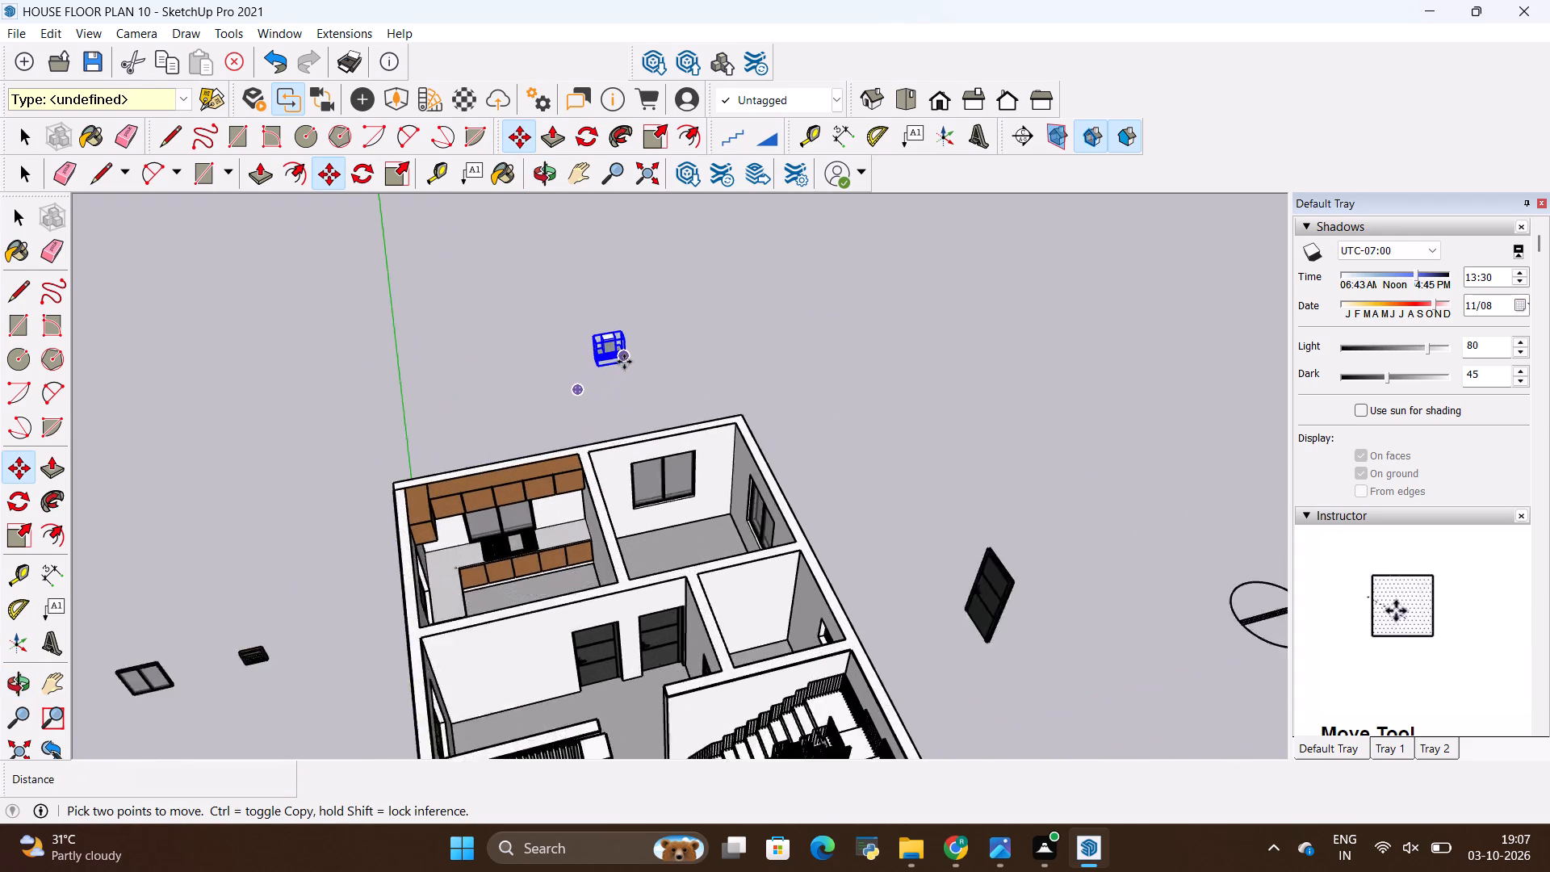
click(634, 339)
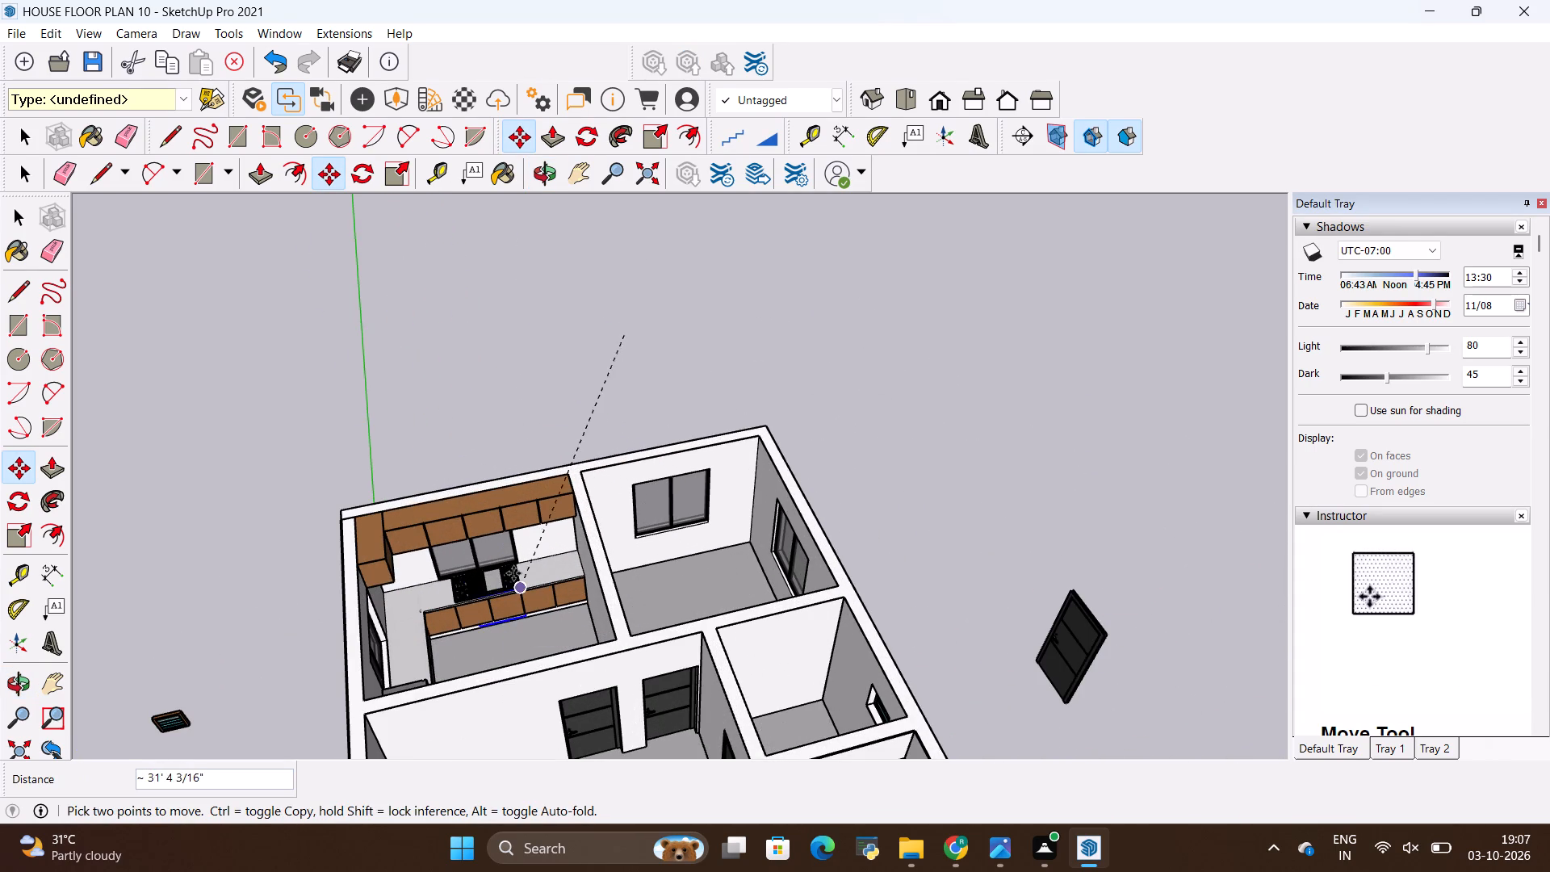
scroll(513, 573, up, 6)
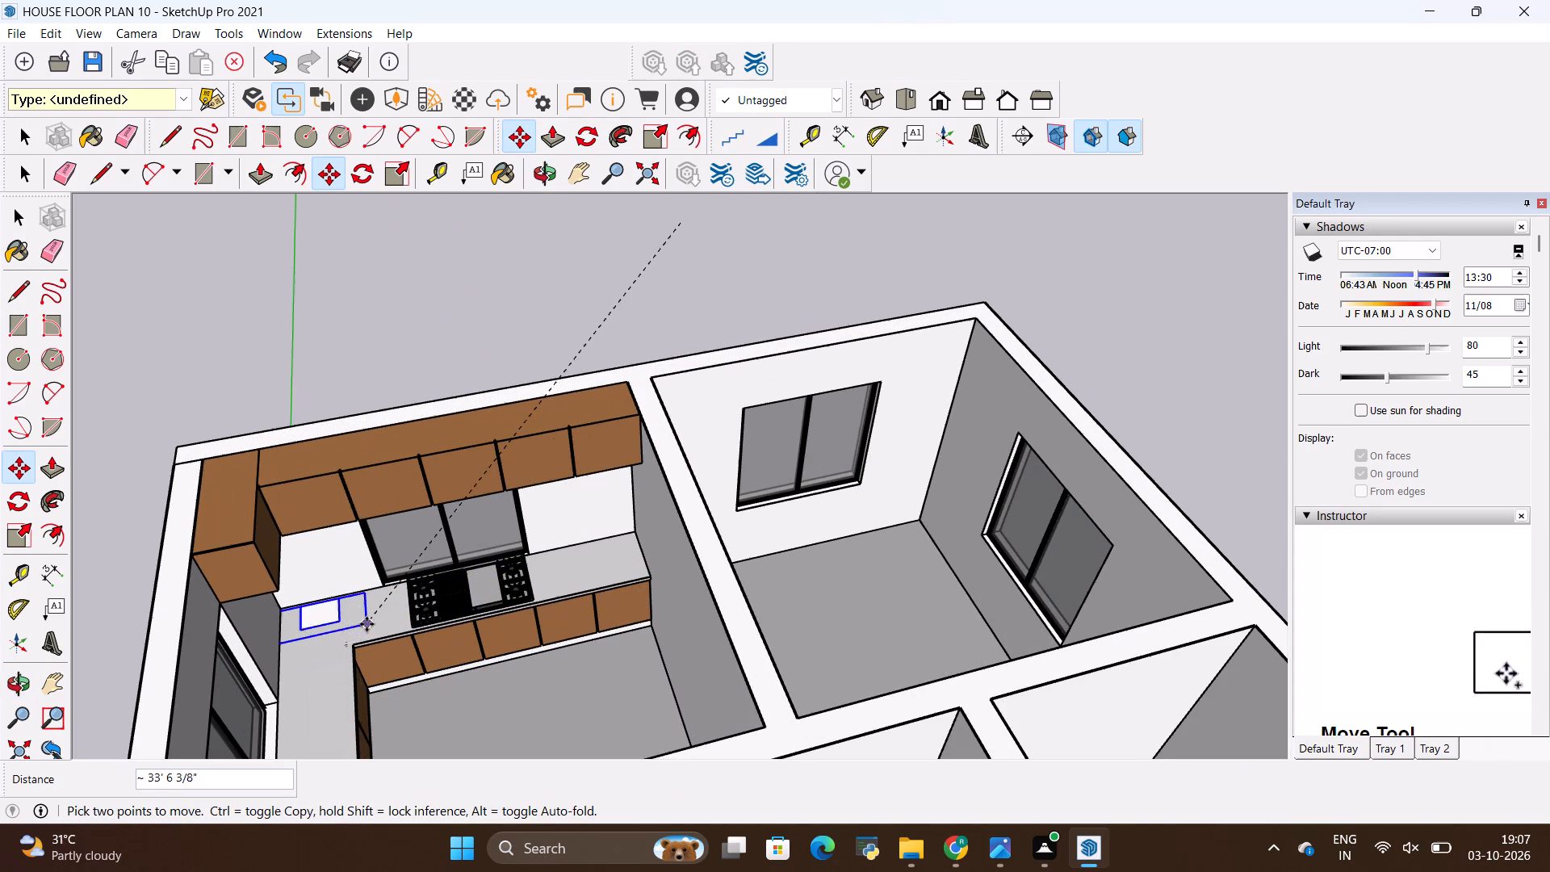
click(383, 628)
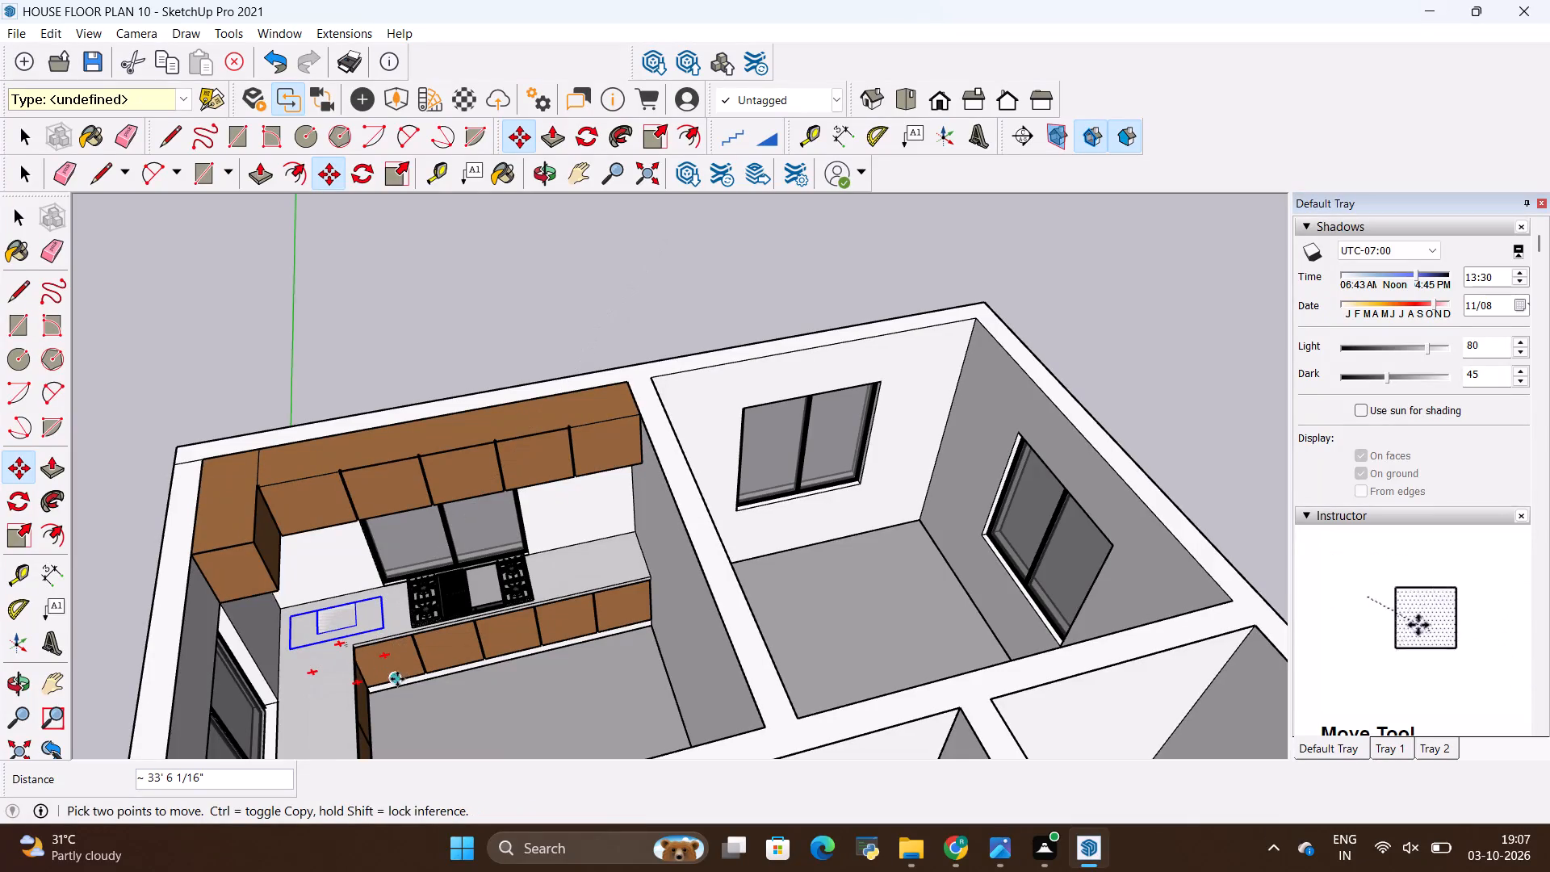
click(400, 686)
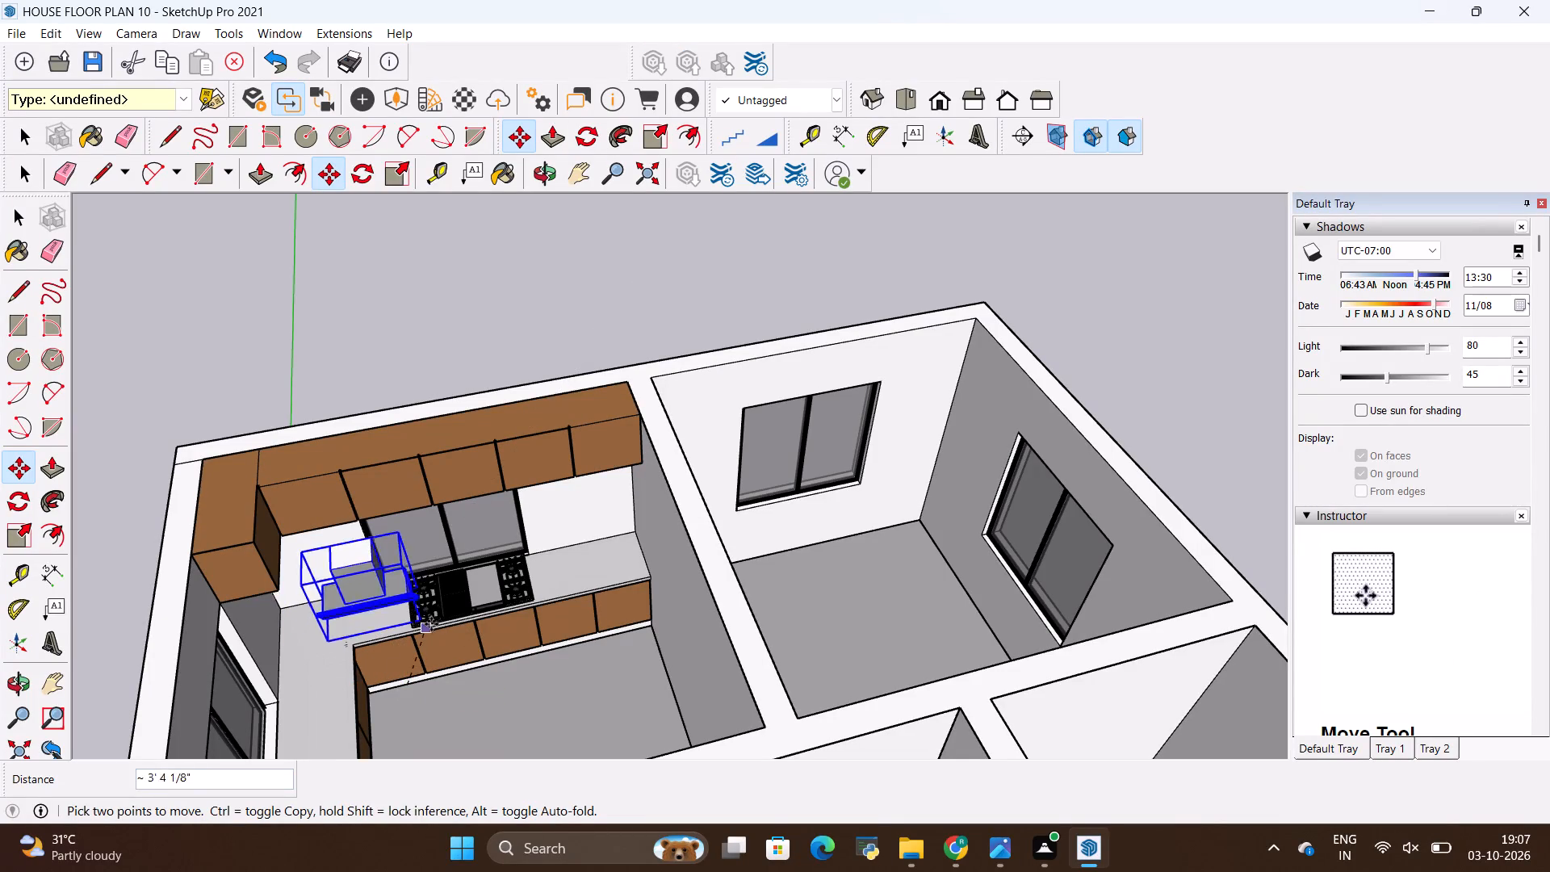
click(524, 598)
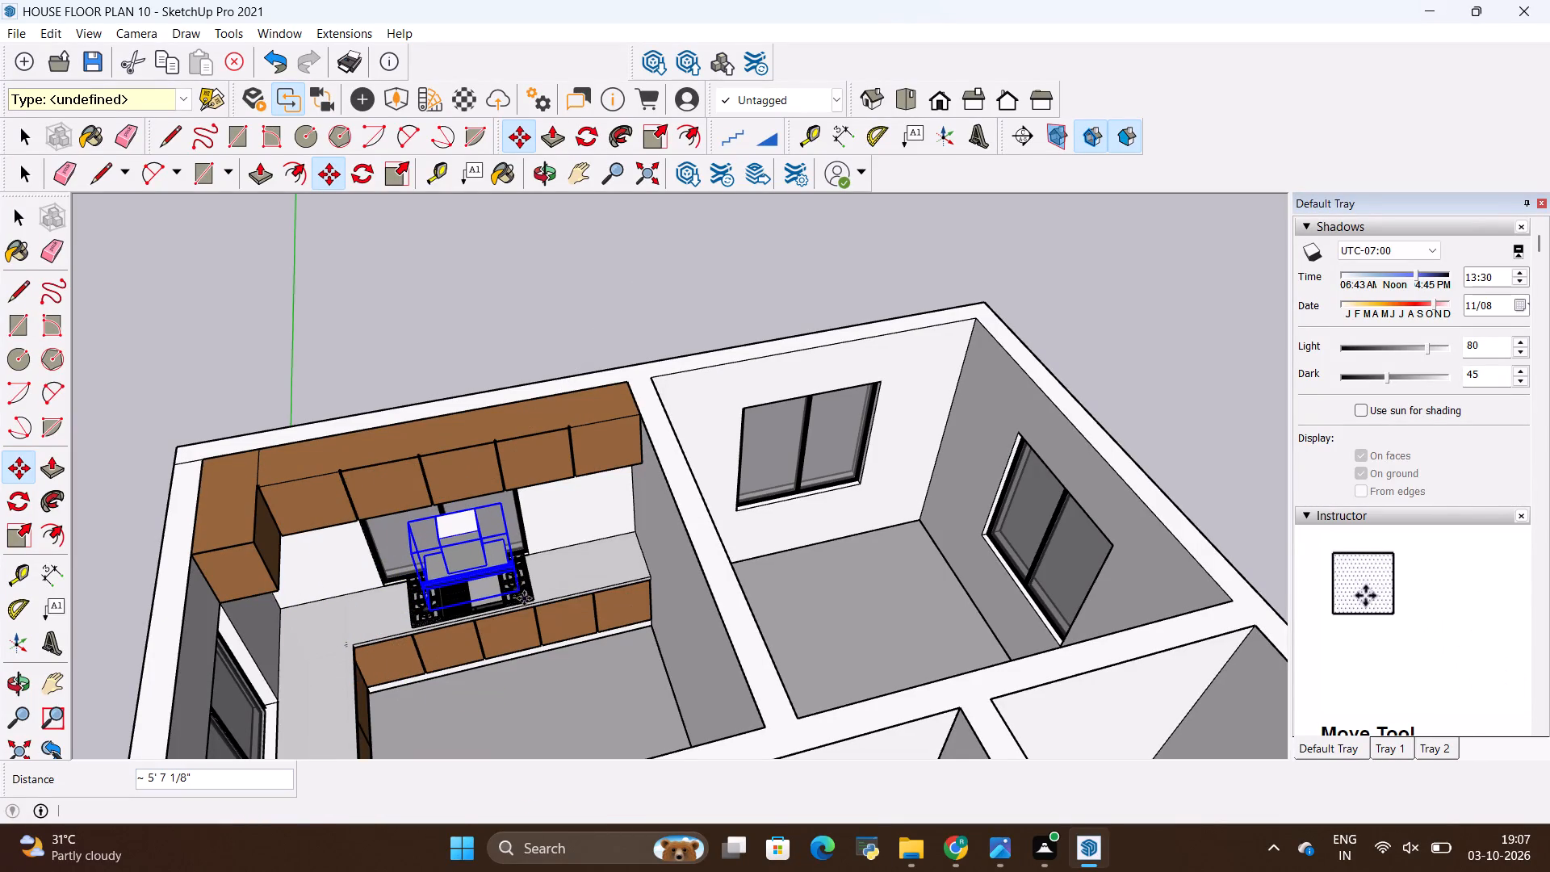
Raise the chimney hood about 1' 8 7/8" along the blue axis, bringing its top to the bottom of the wall cabinets.
scroll(484, 517, up, 9)
middle_drag(572, 593, 405, 379)
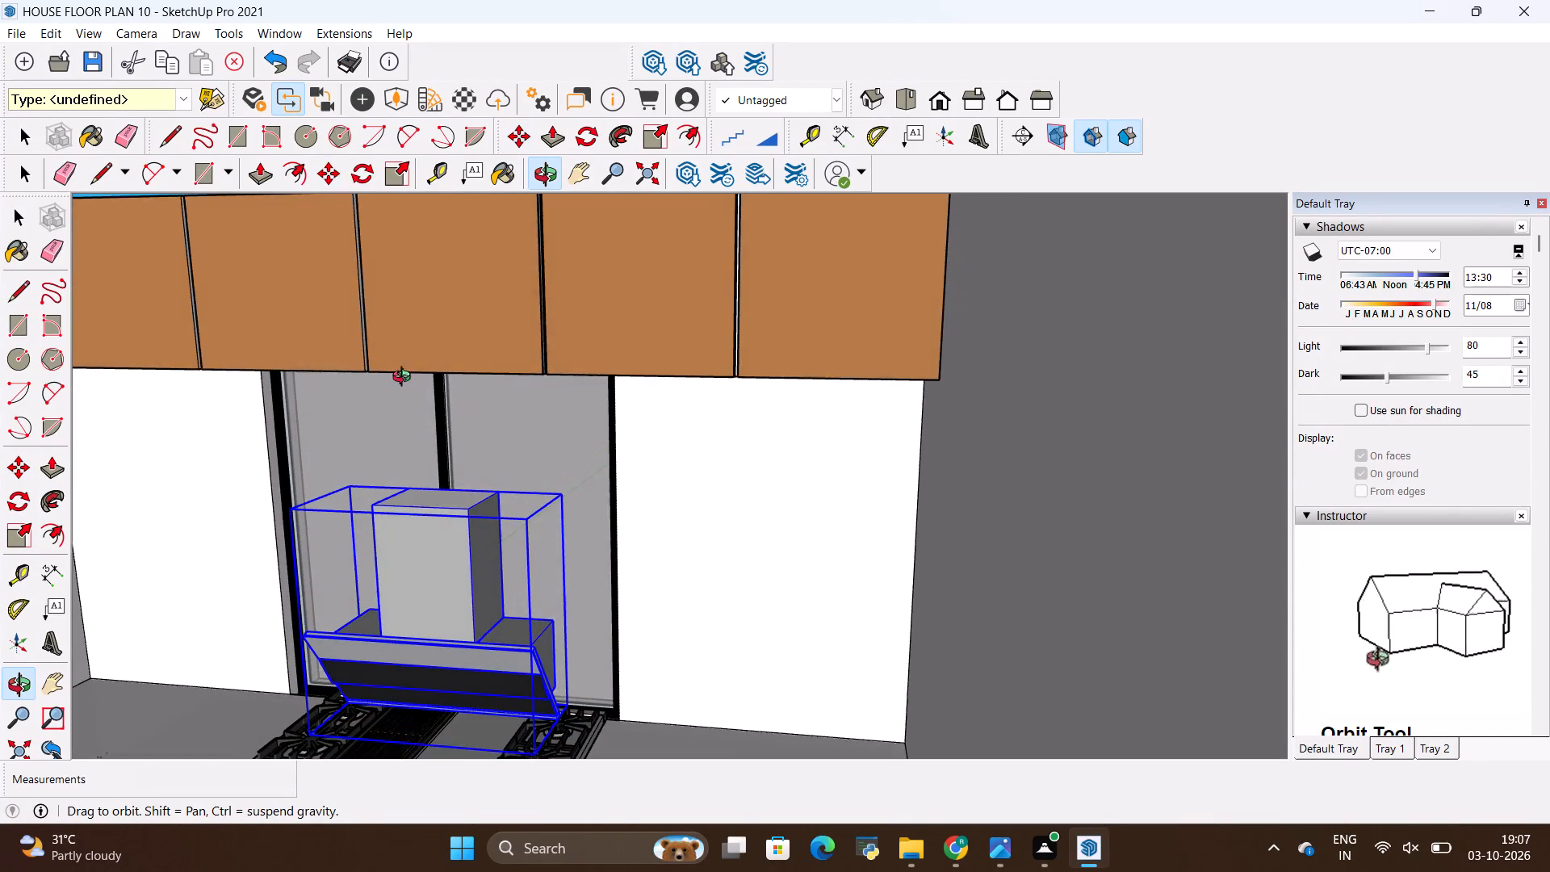
middle_drag(405, 379, 405, 378)
click(561, 501)
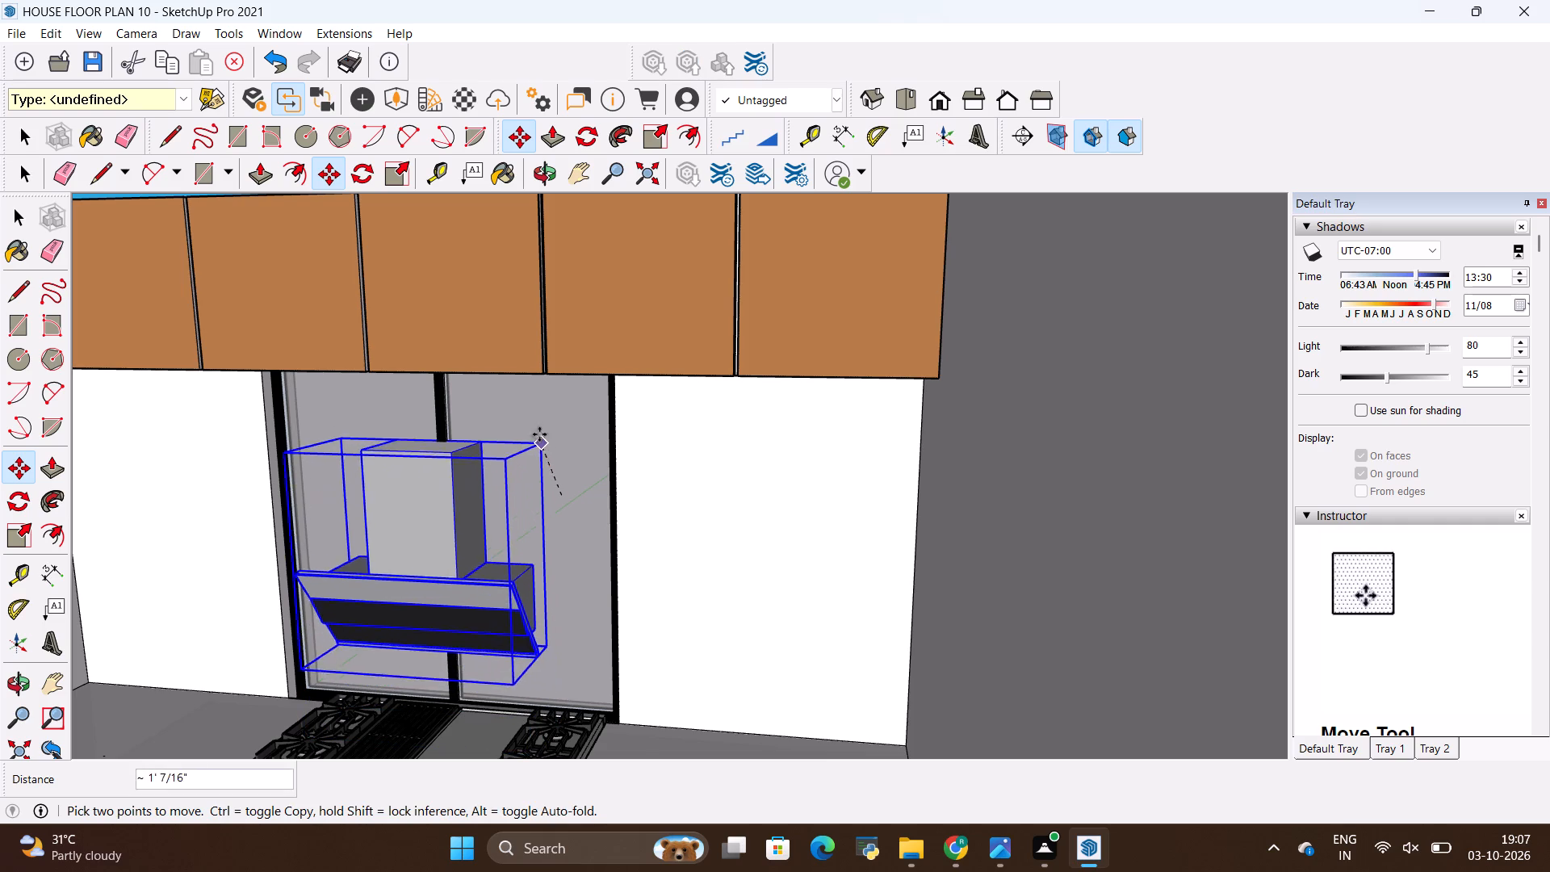
click(554, 358)
middle_drag(580, 497, 664, 527)
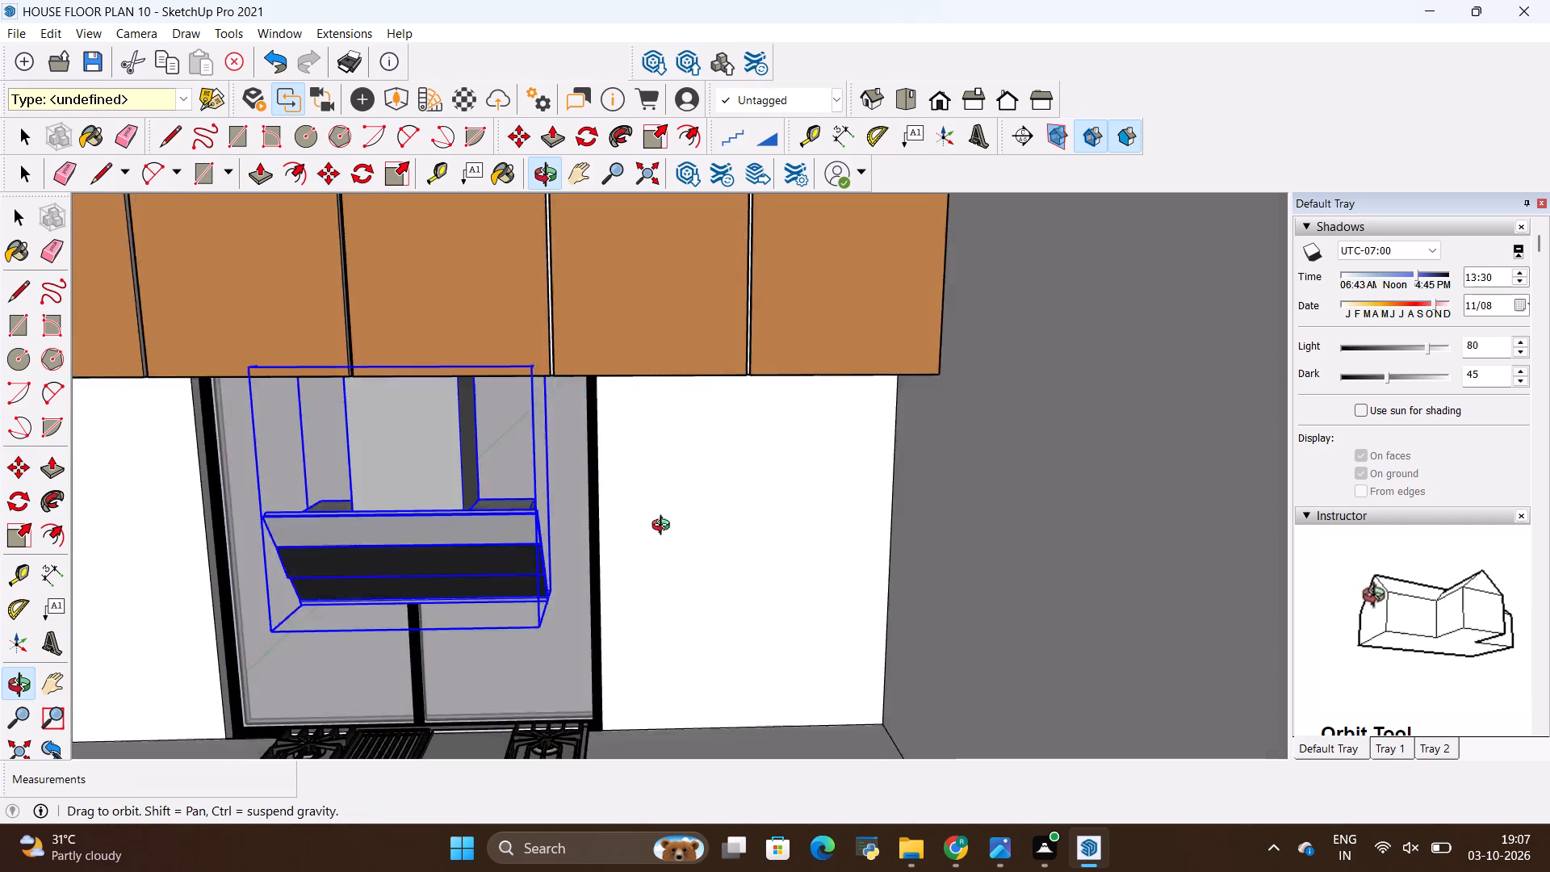
Examine the placed chimney hood, cooktop and cabinets from several angles, widening out to the whole house layout.
middle_drag(664, 527, 713, 622)
key(space)
click(713, 614)
scroll(713, 614, down, 5)
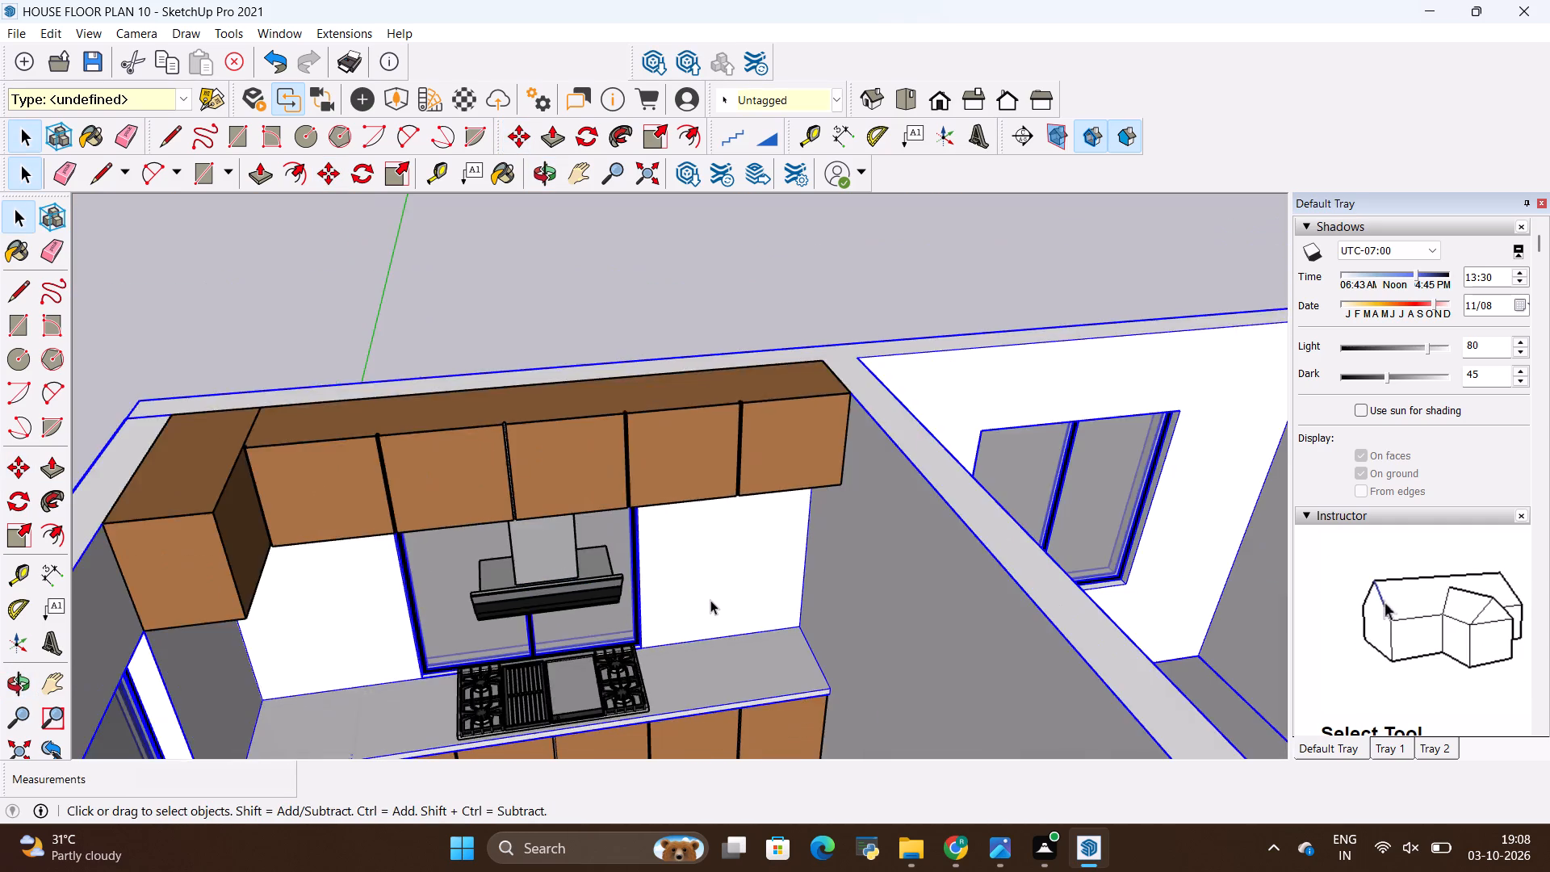
scroll(708, 593, down, 4)
middle_drag(655, 685, 628, 660)
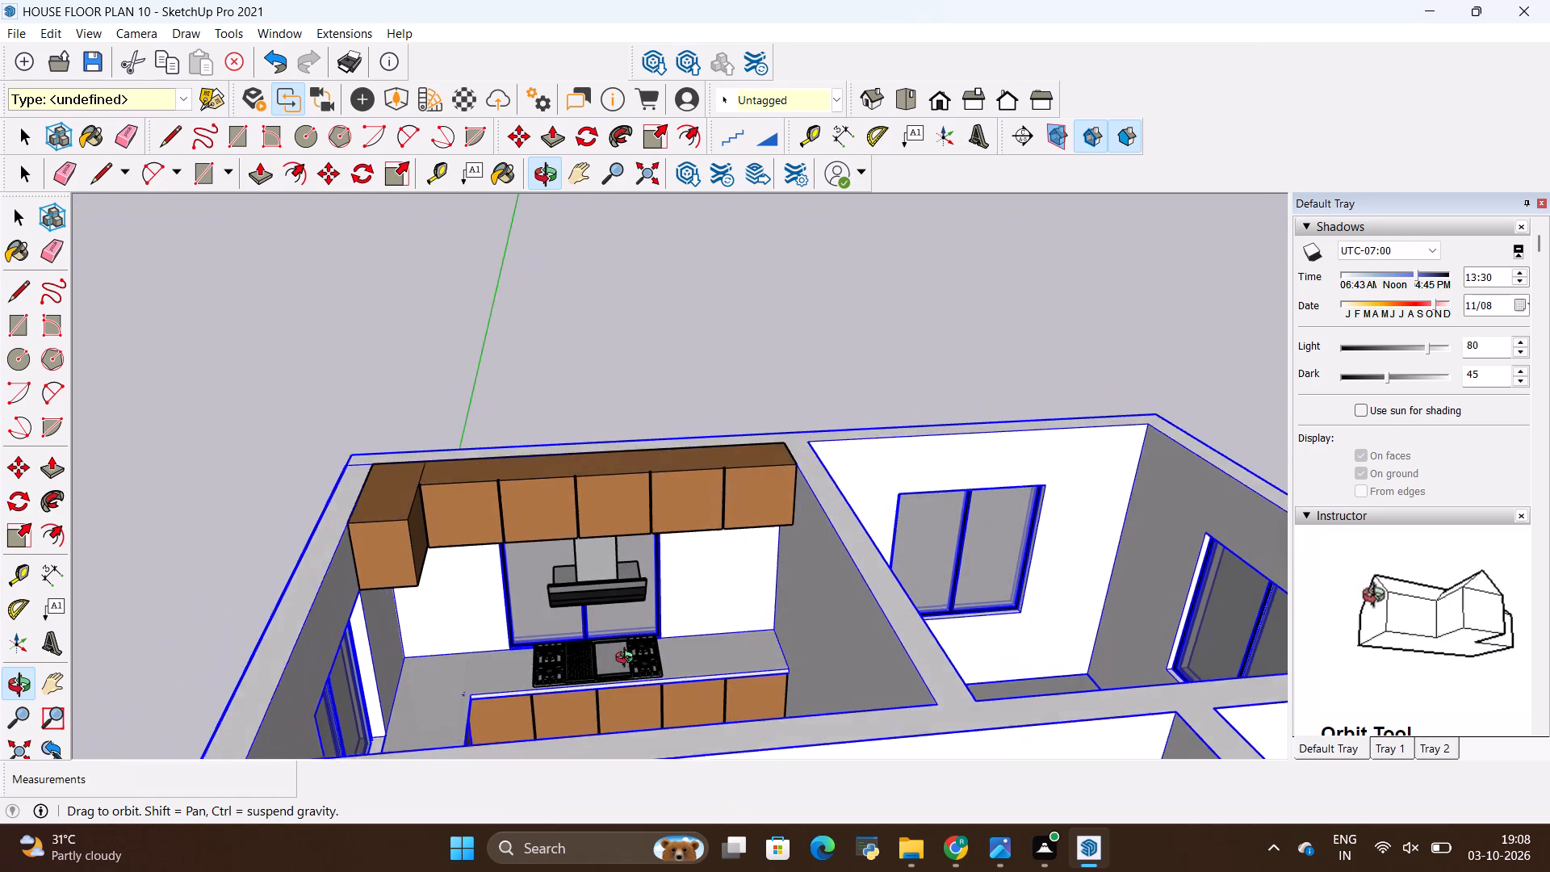
middle_drag(628, 660, 630, 669)
scroll(308, 382, down, 3)
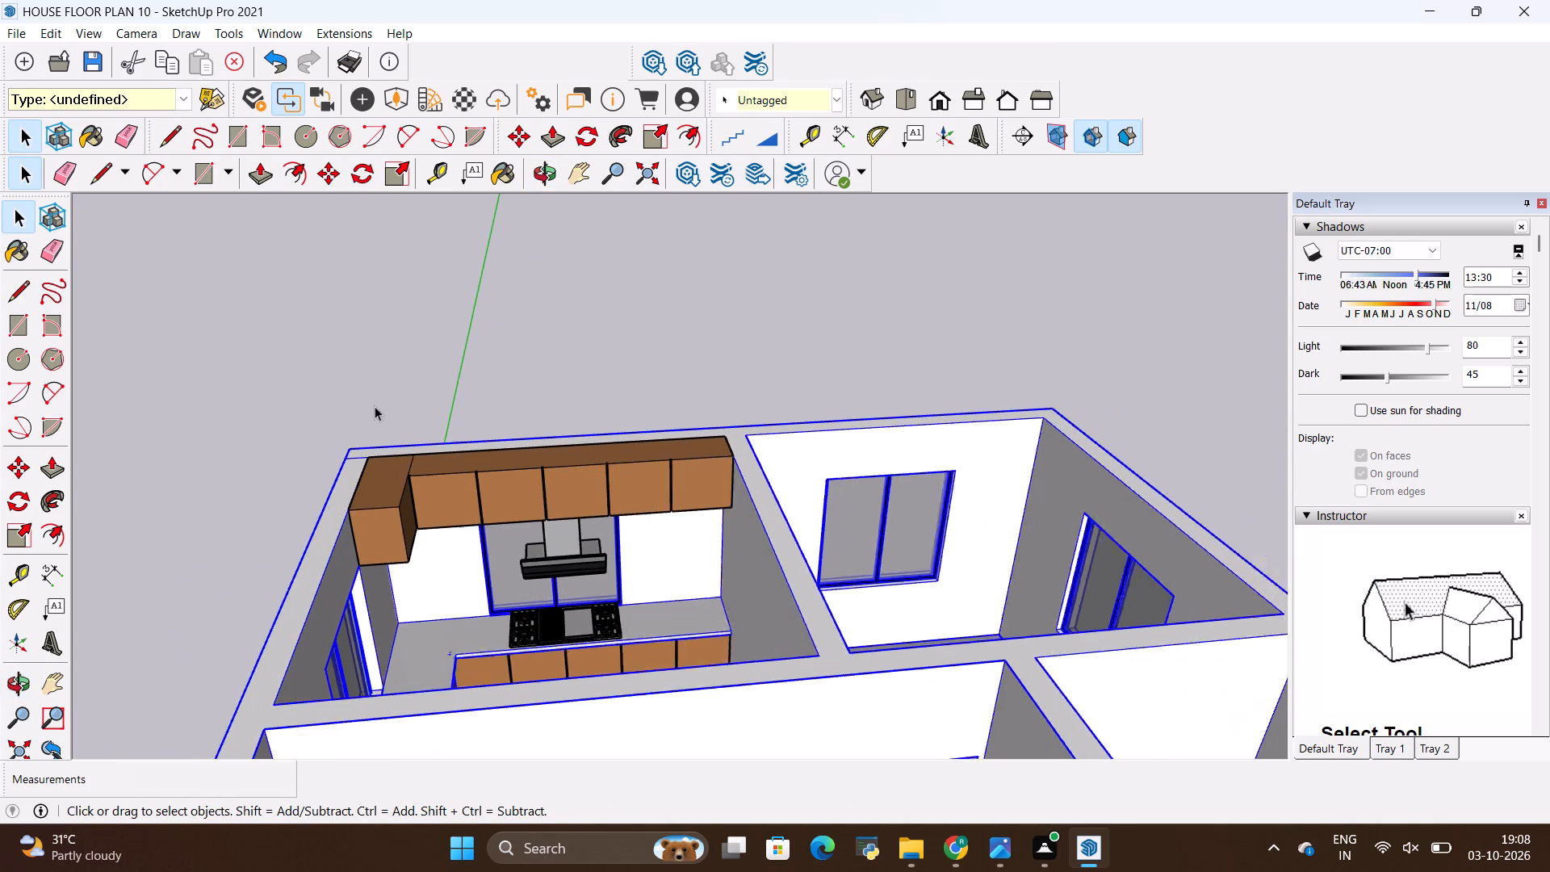
scroll(375, 406, down, 1)
middle_drag(522, 436, 275, 587)
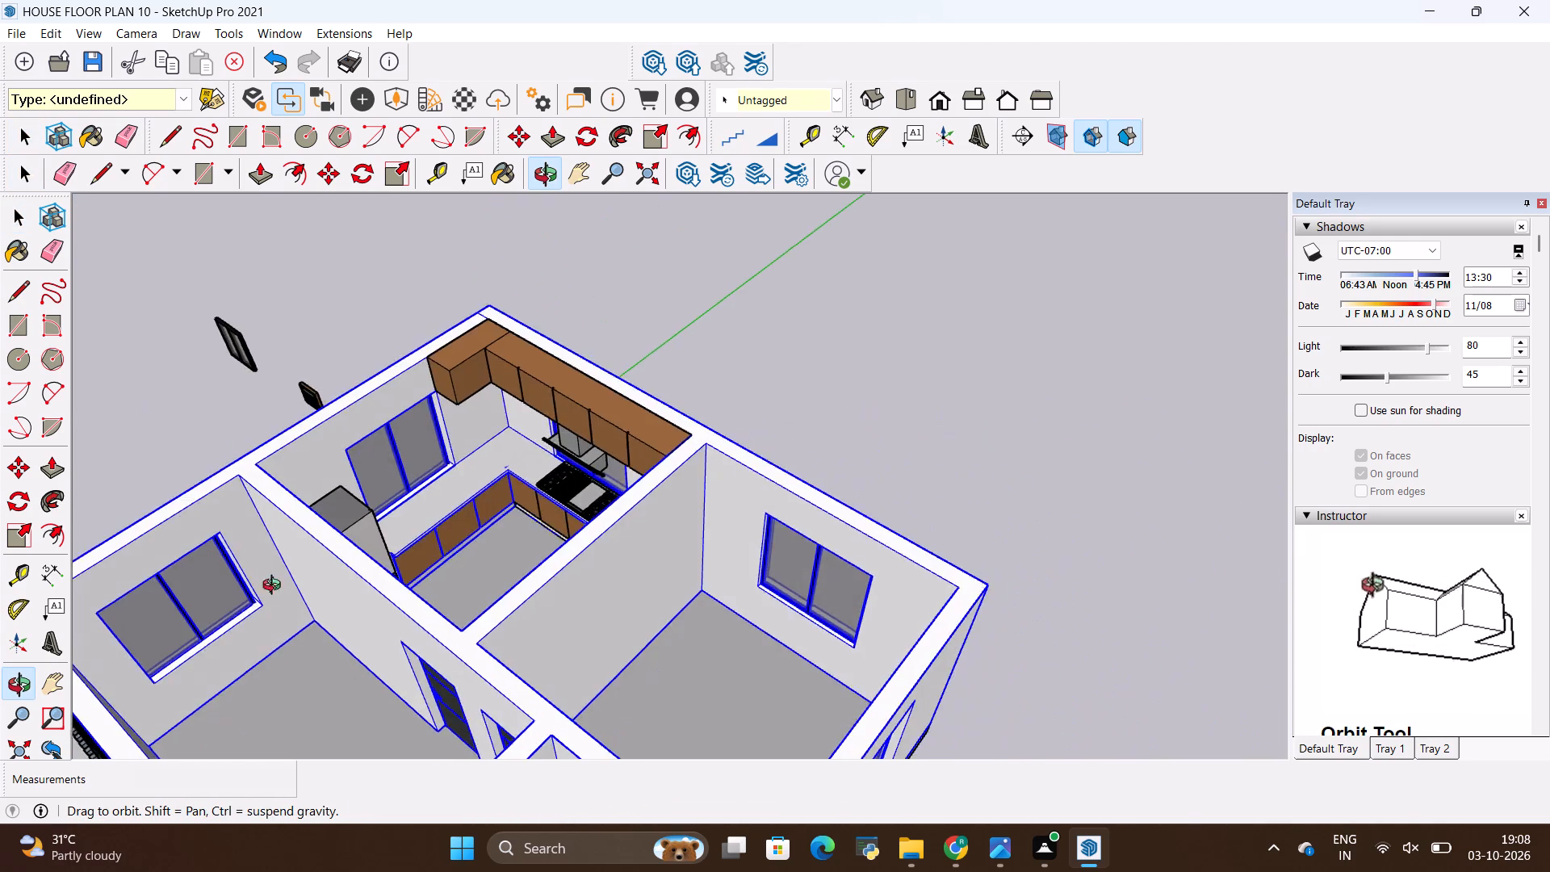
middle_drag(275, 587, 569, 532)
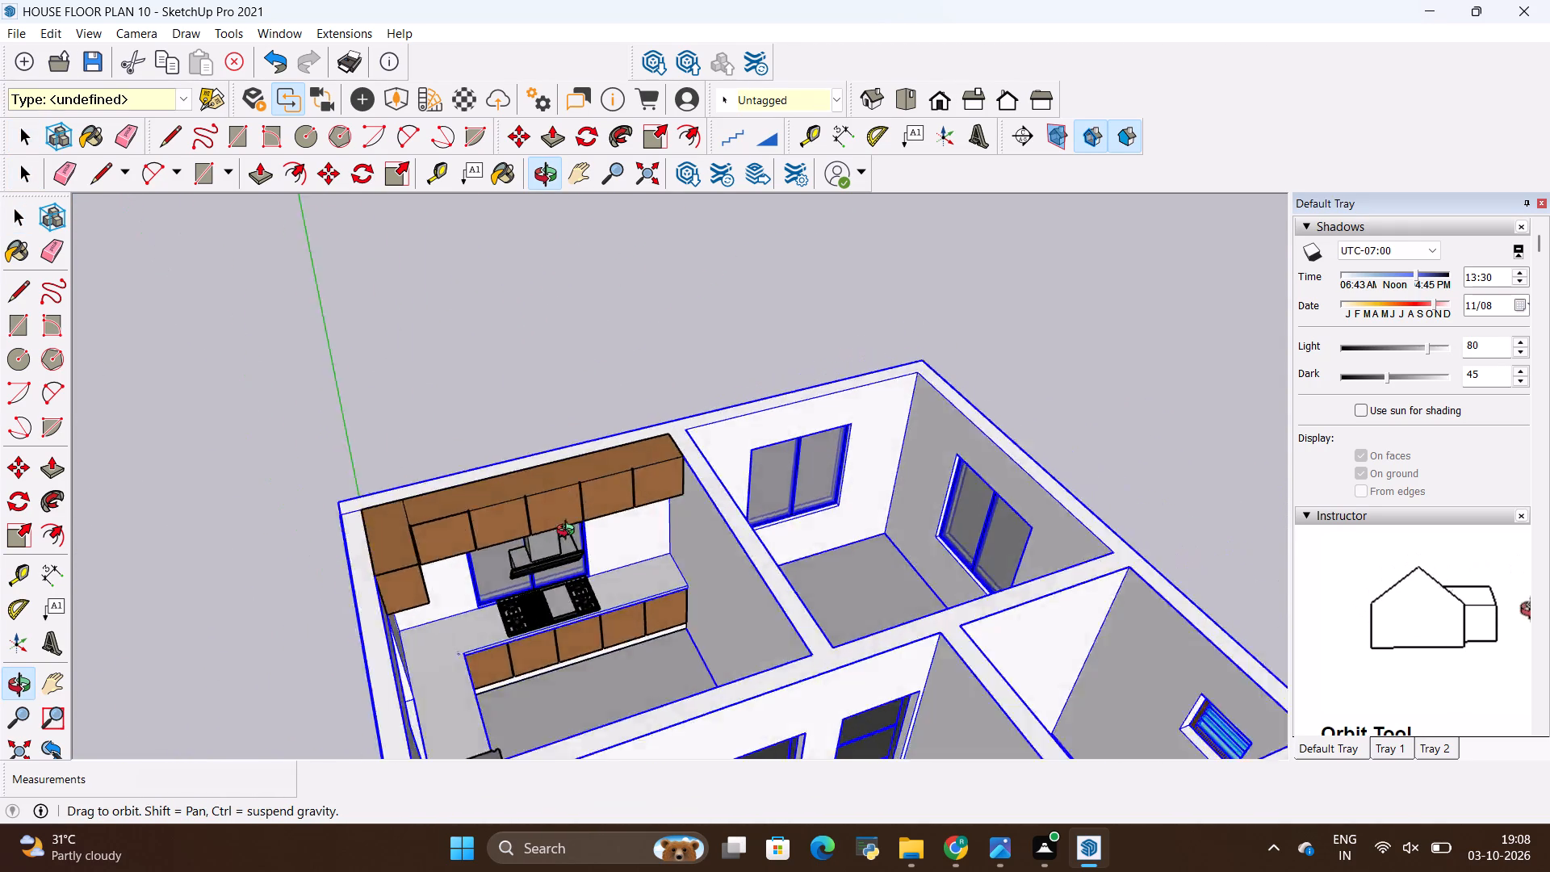
middle_drag(569, 532, 494, 547)
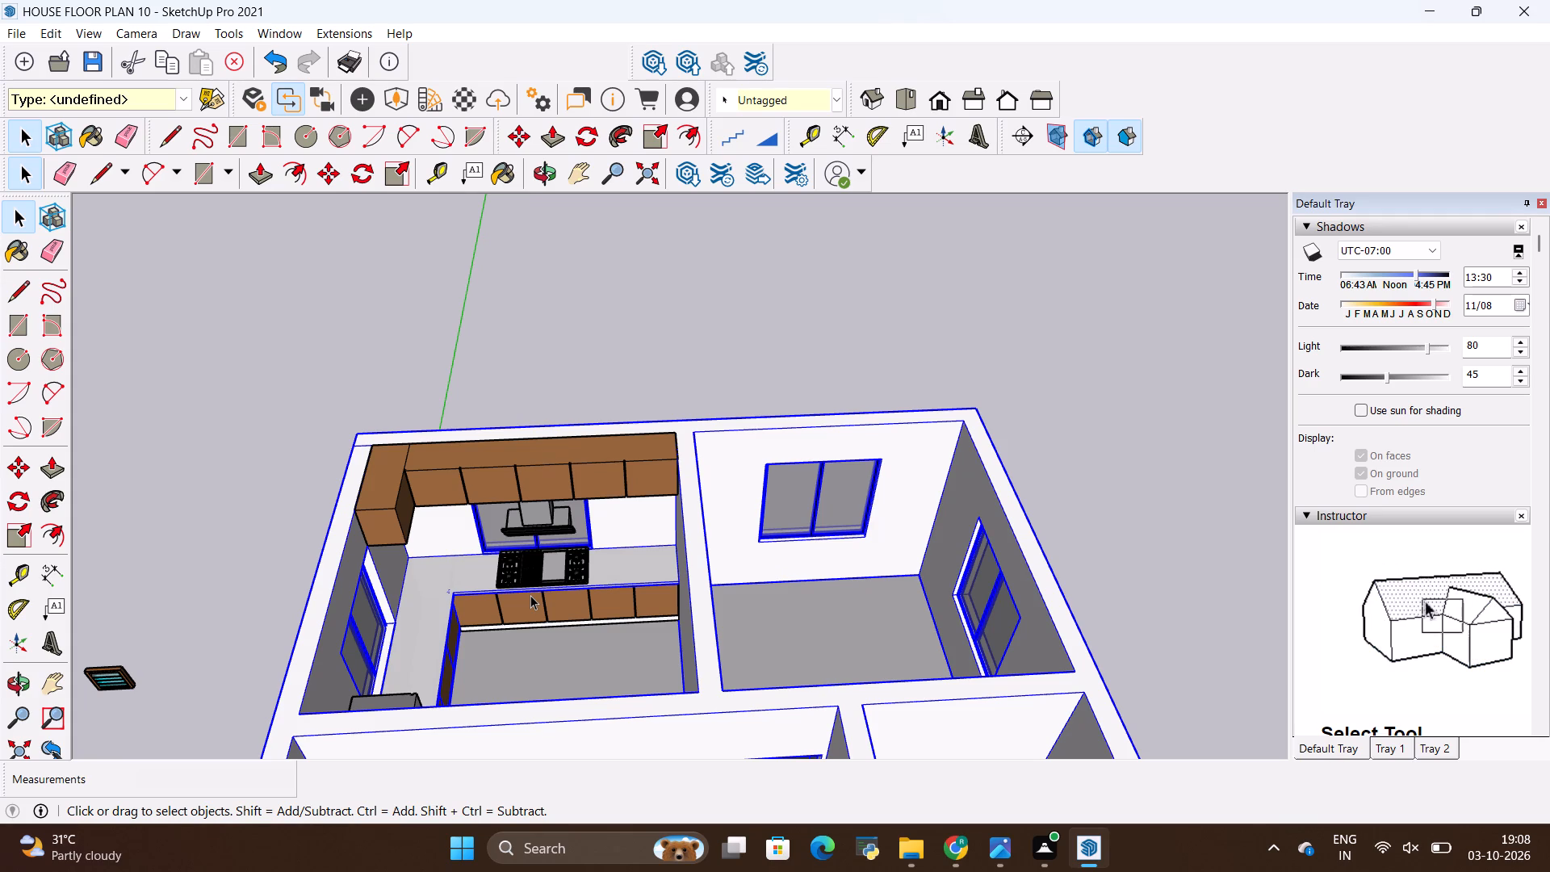
scroll(709, 430, down, 3)
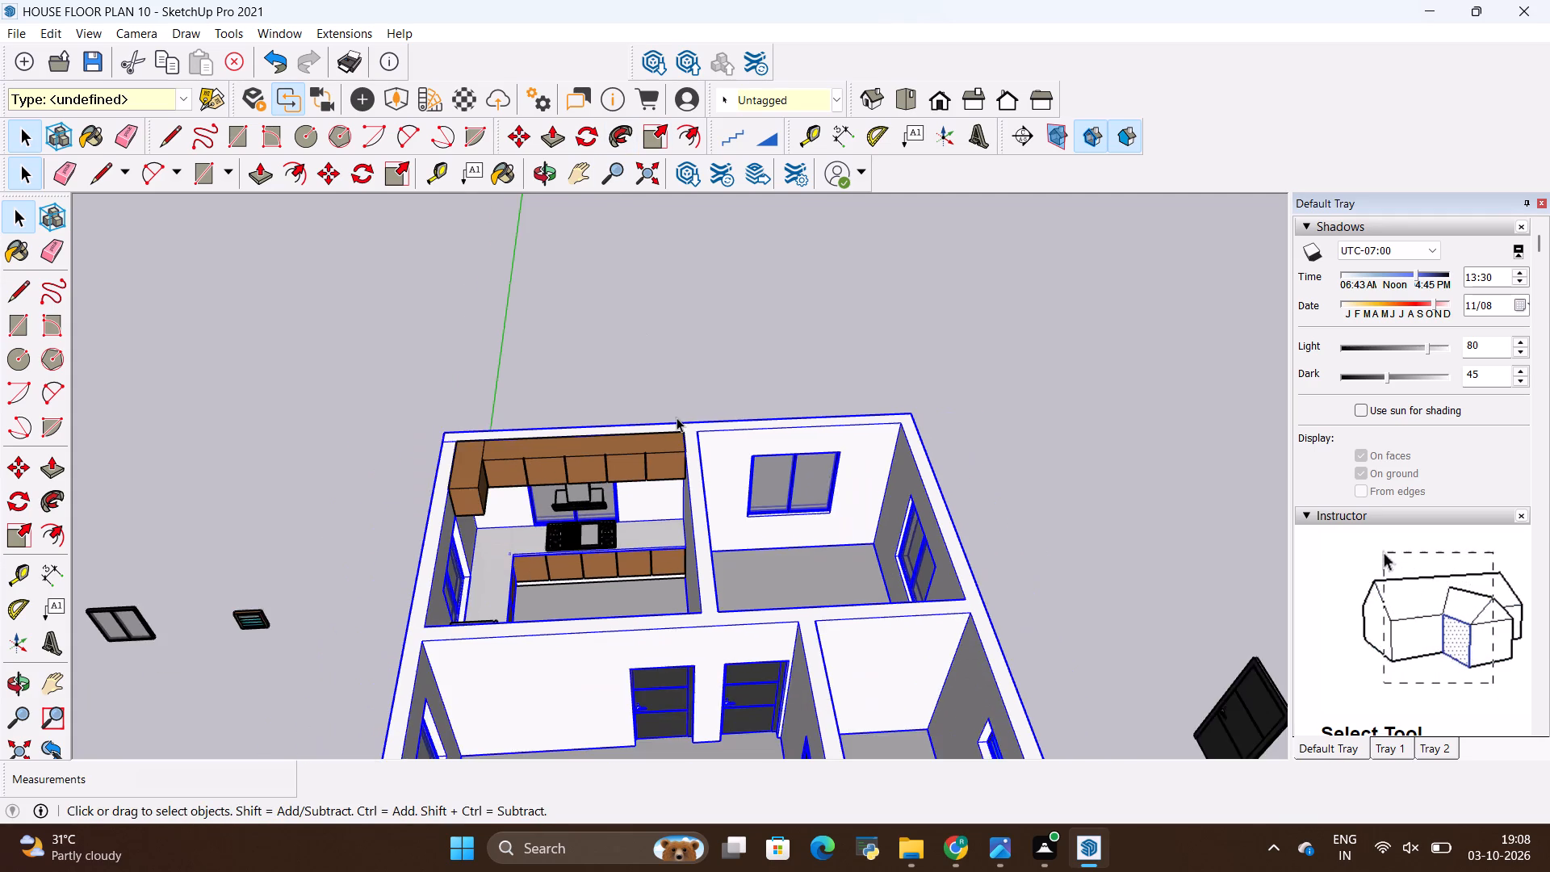
scroll(664, 417, down, 10)
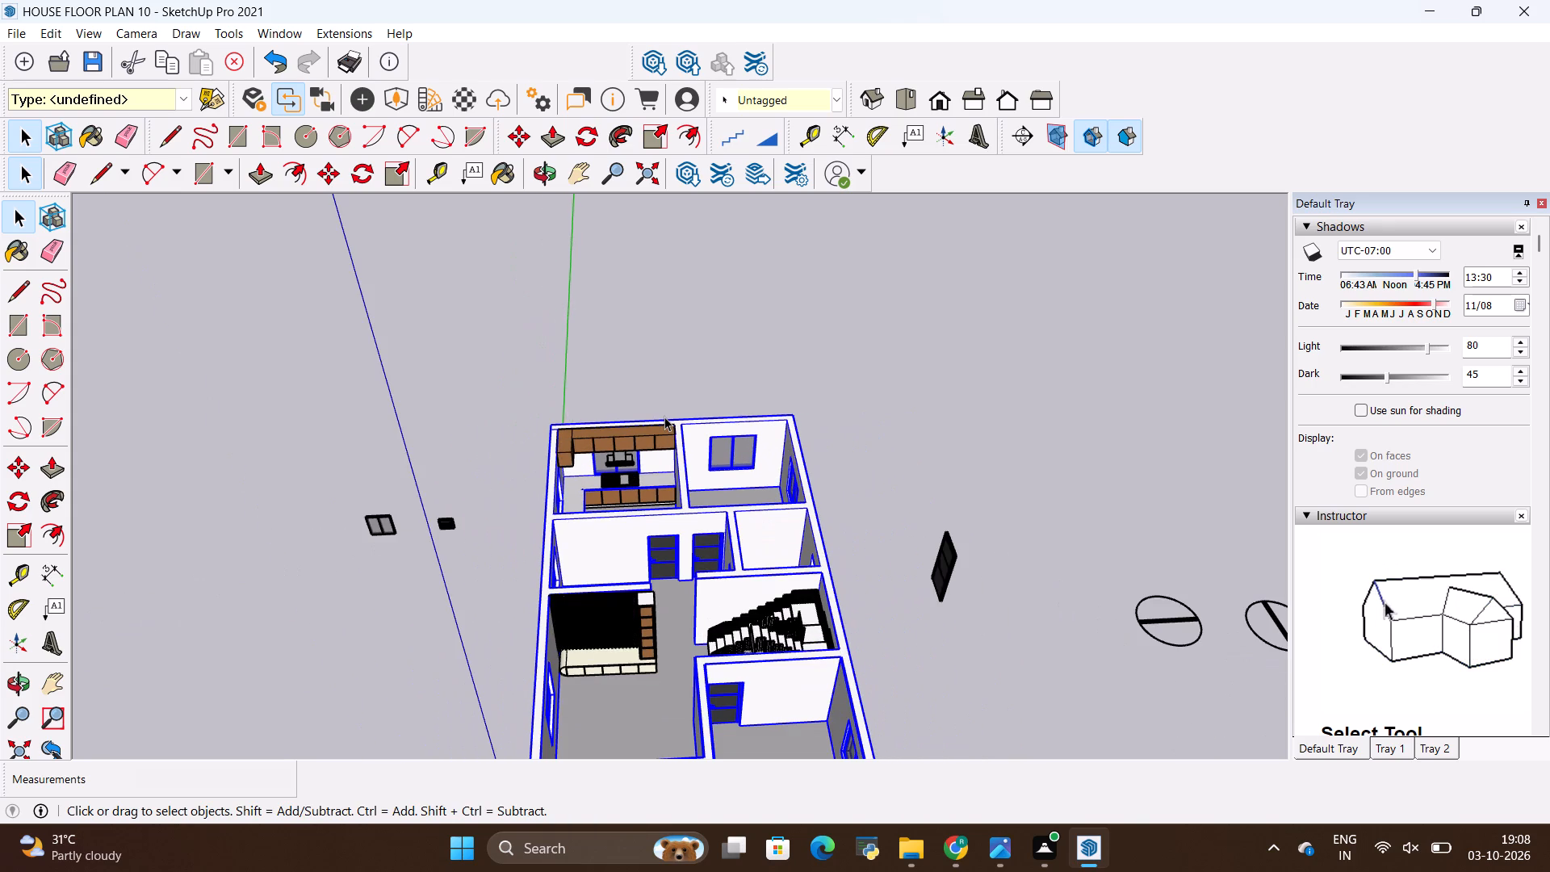
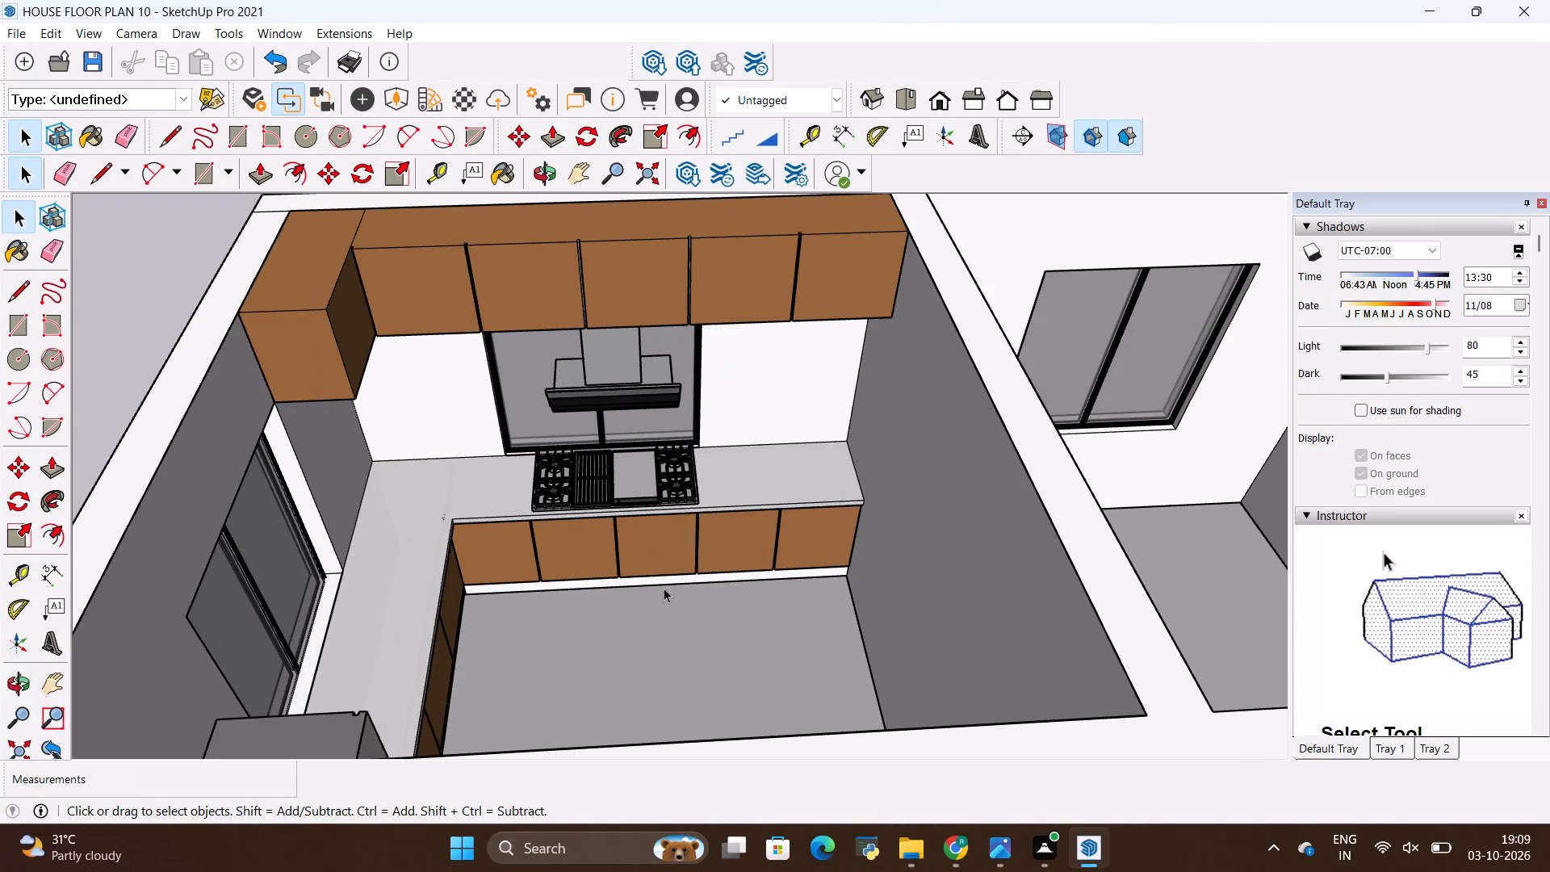
Import the Bed (1) model from the ALL 3D WAREHOUSE ITEMS folder and place it outside the house beside the kitchen.
middle_drag(727, 615, 669, 649)
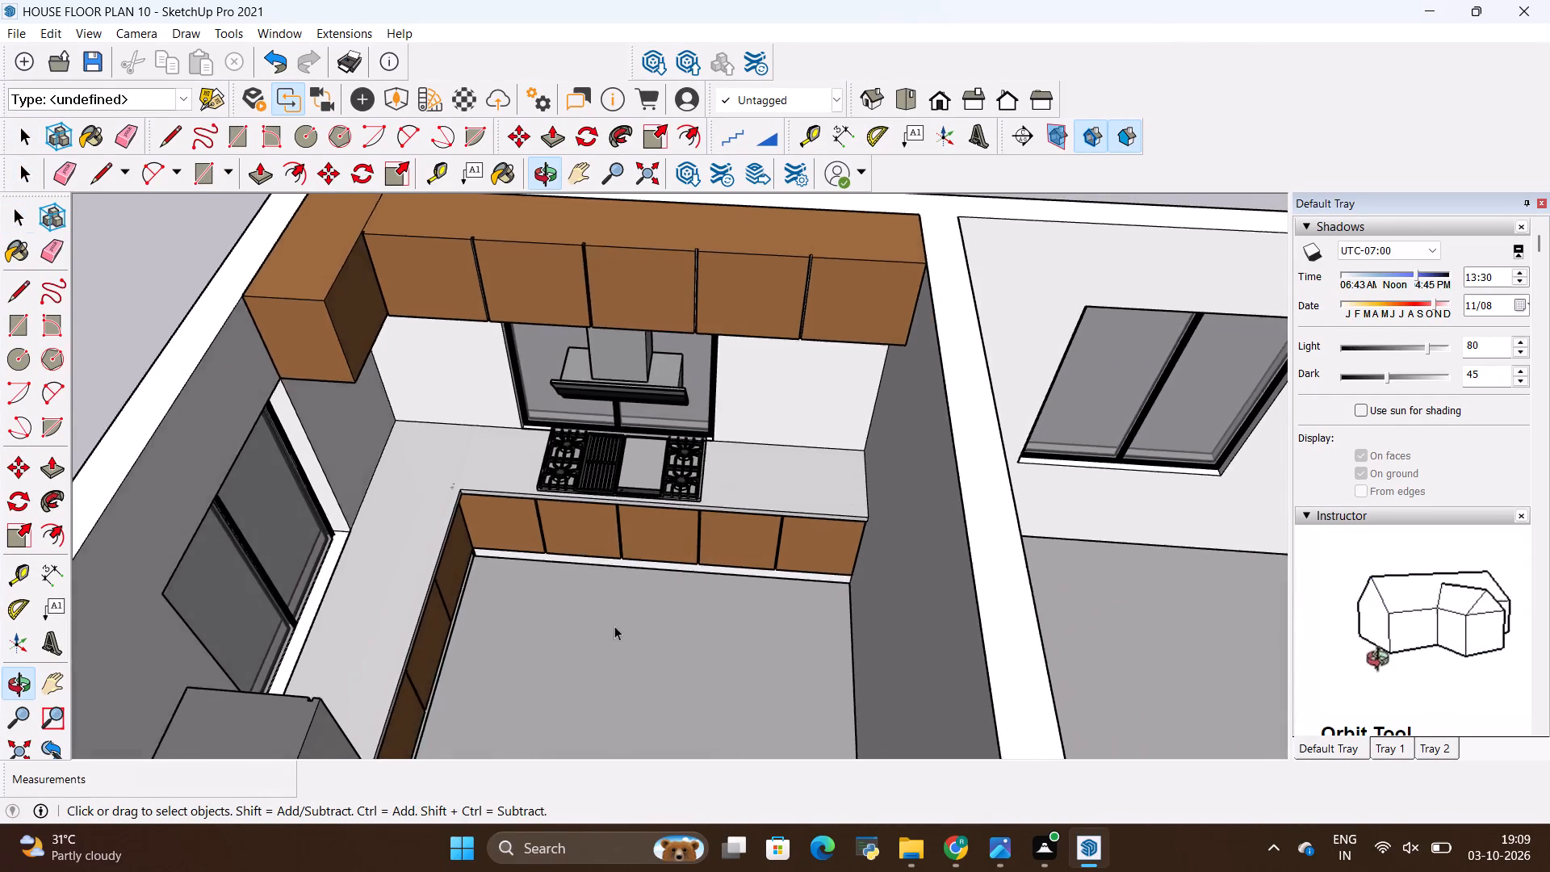
scroll(610, 618, down, 4)
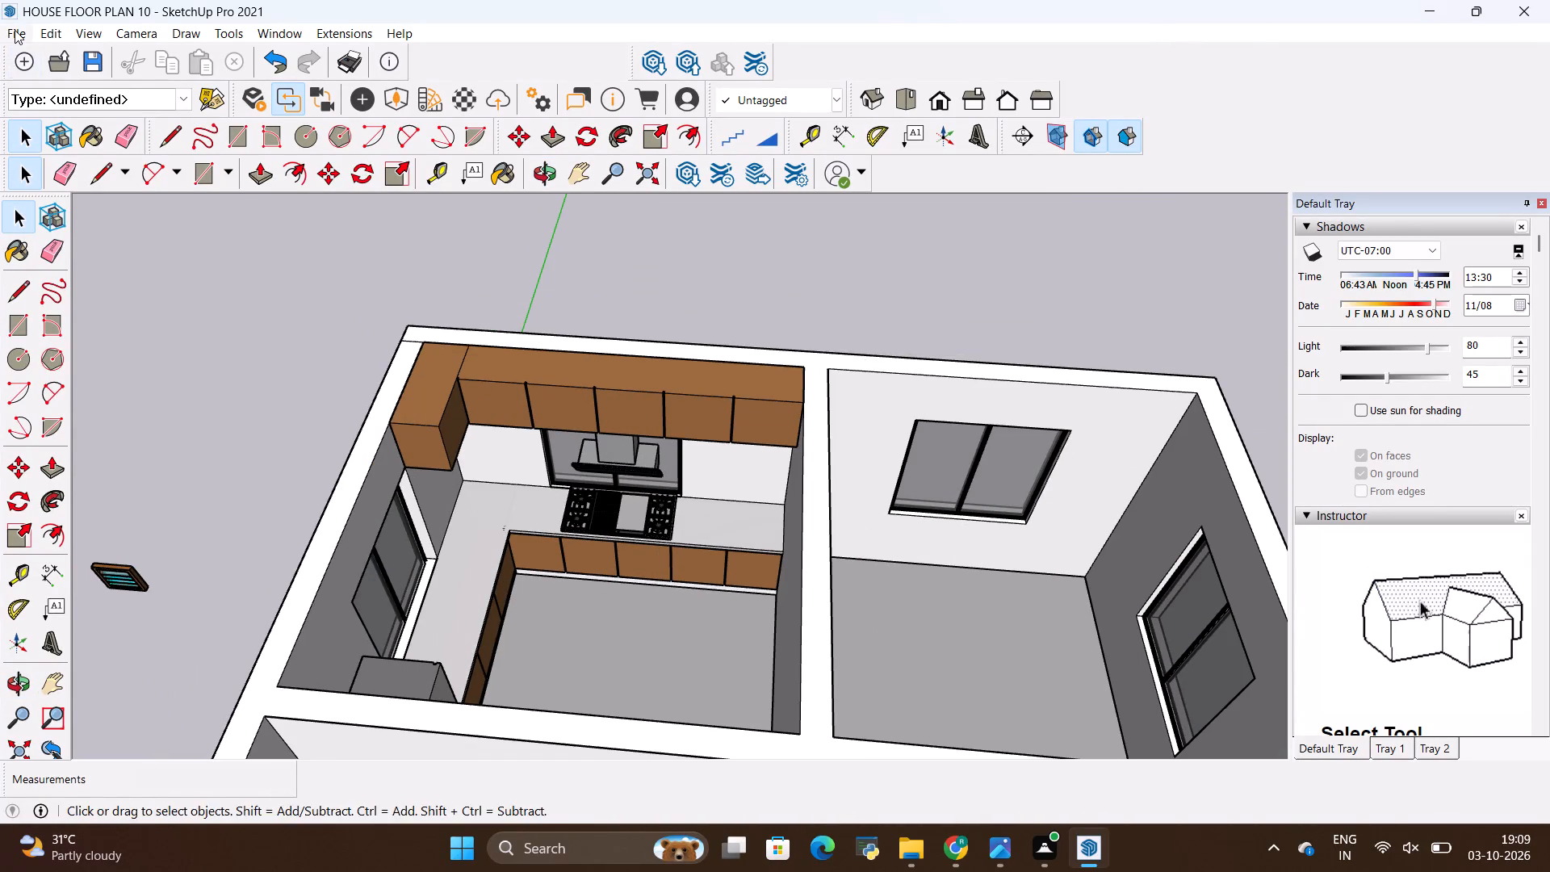
click(15, 30)
click(98, 371)
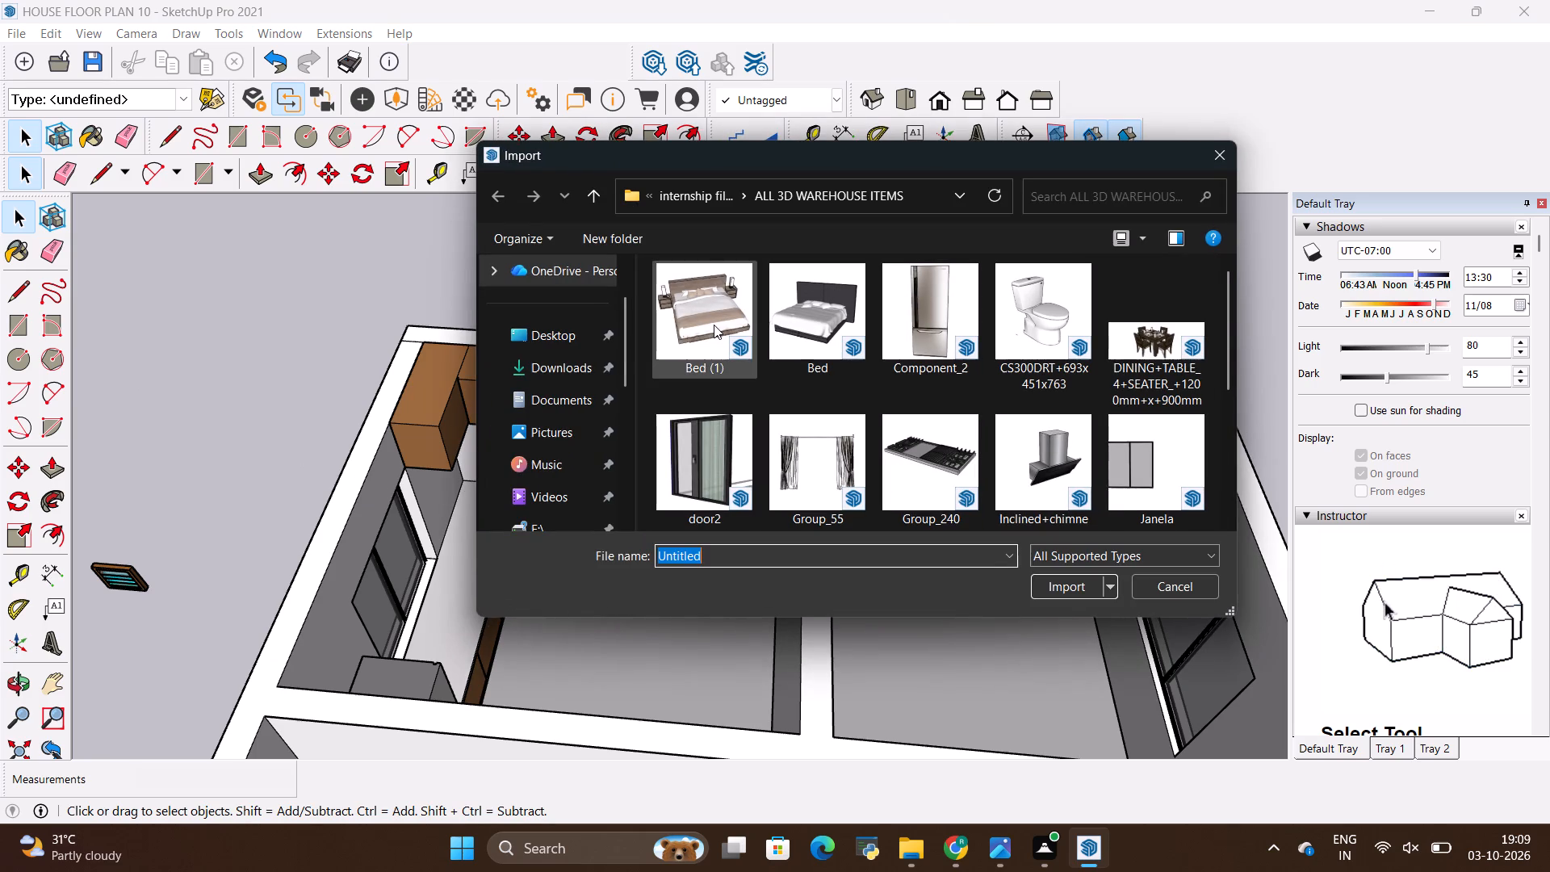
click(714, 325)
click(1075, 583)
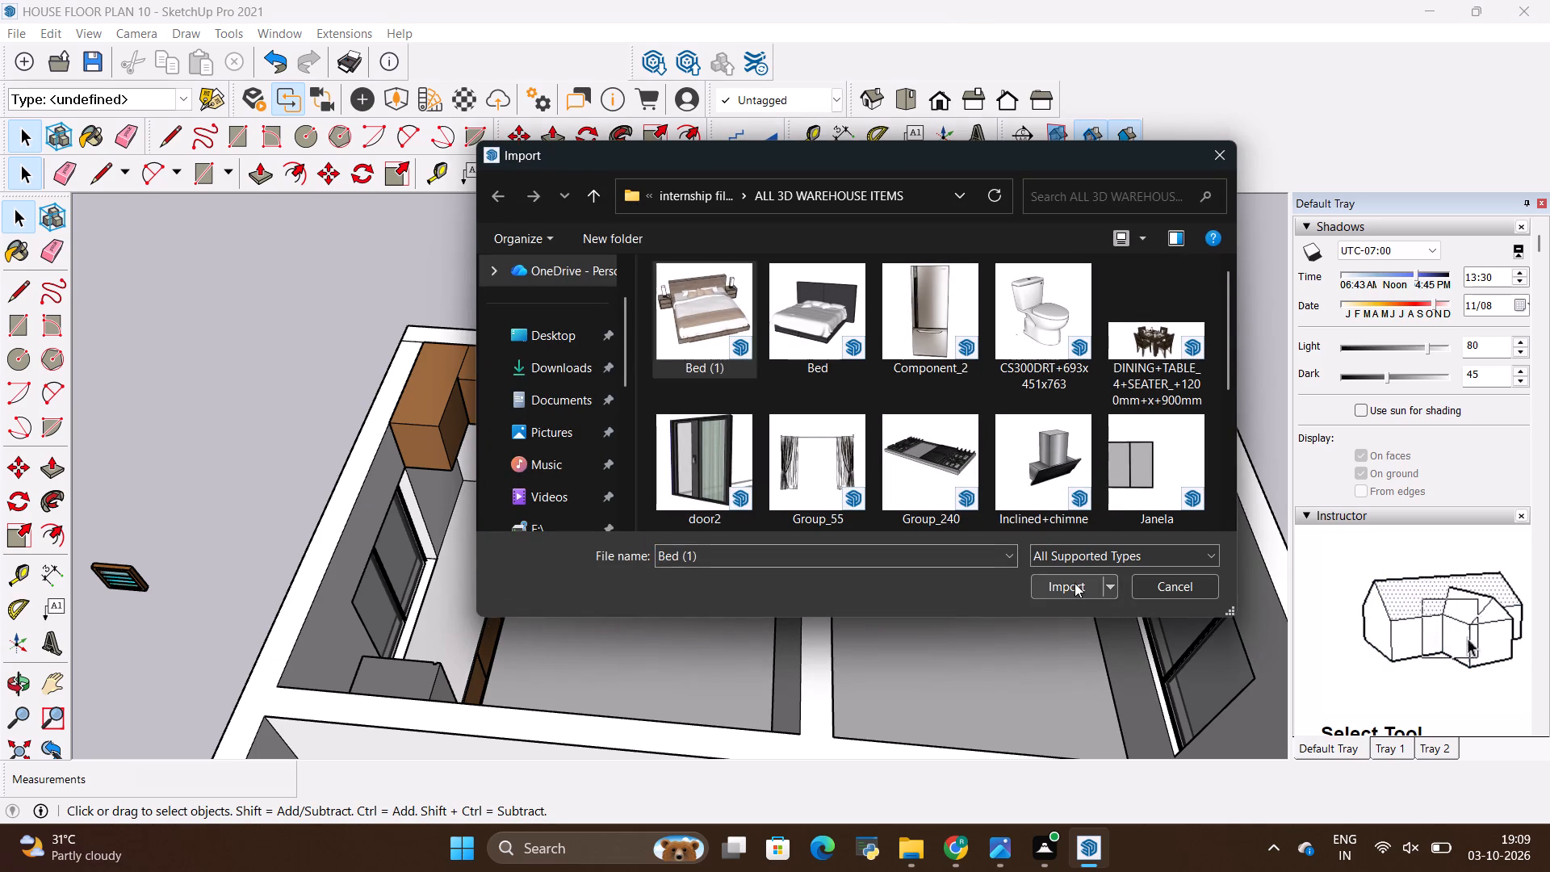
scroll(697, 560, down, 10)
scroll(407, 518, down, 5)
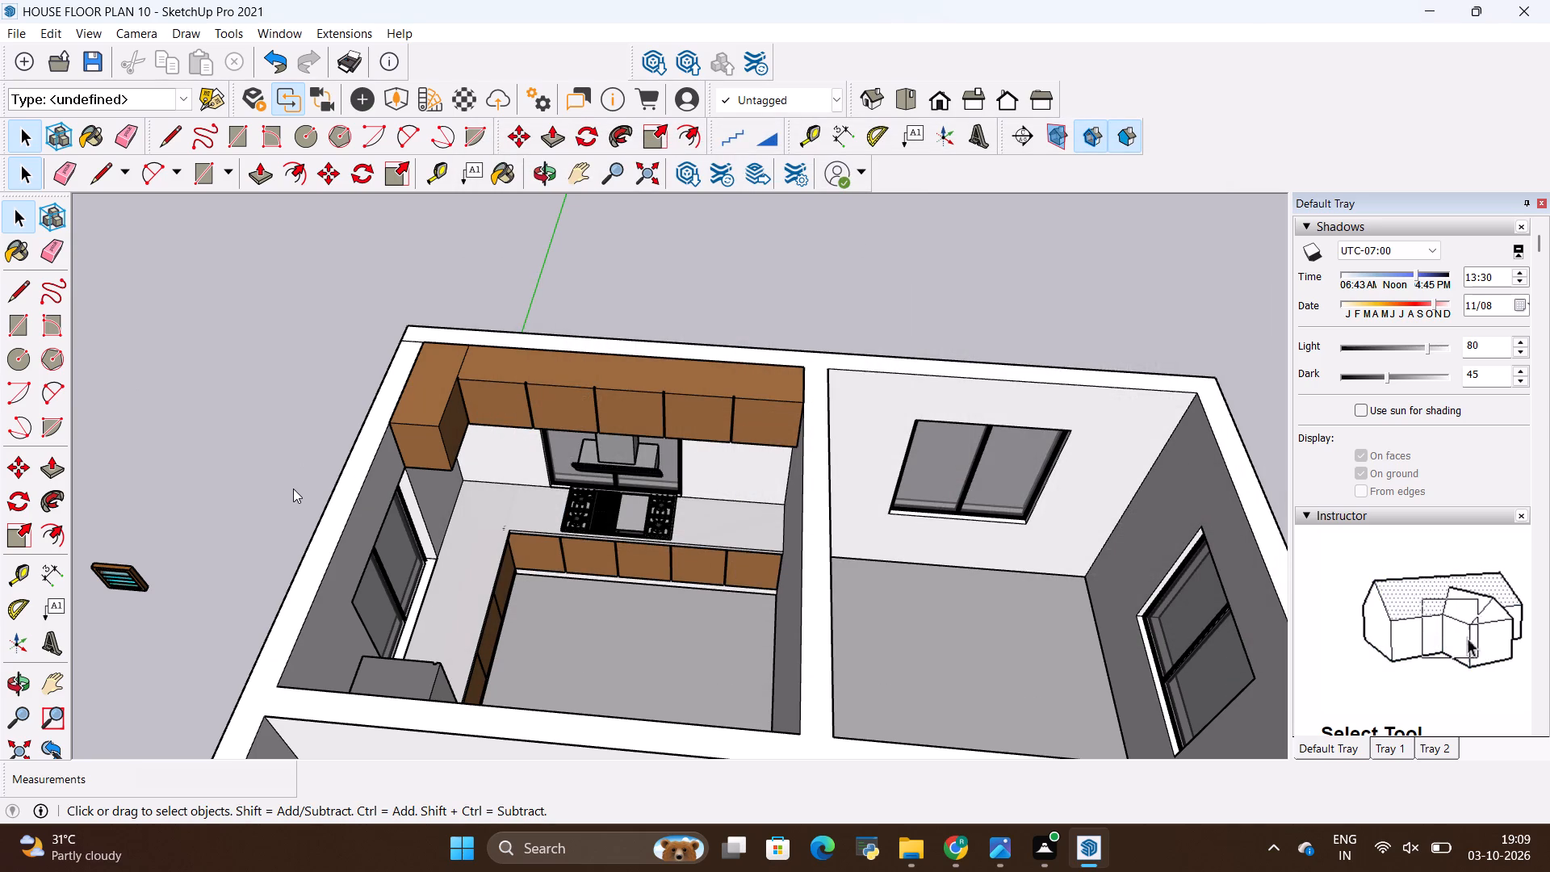
scroll(345, 413, down, 4)
scroll(201, 397, down, 4)
click(201, 397)
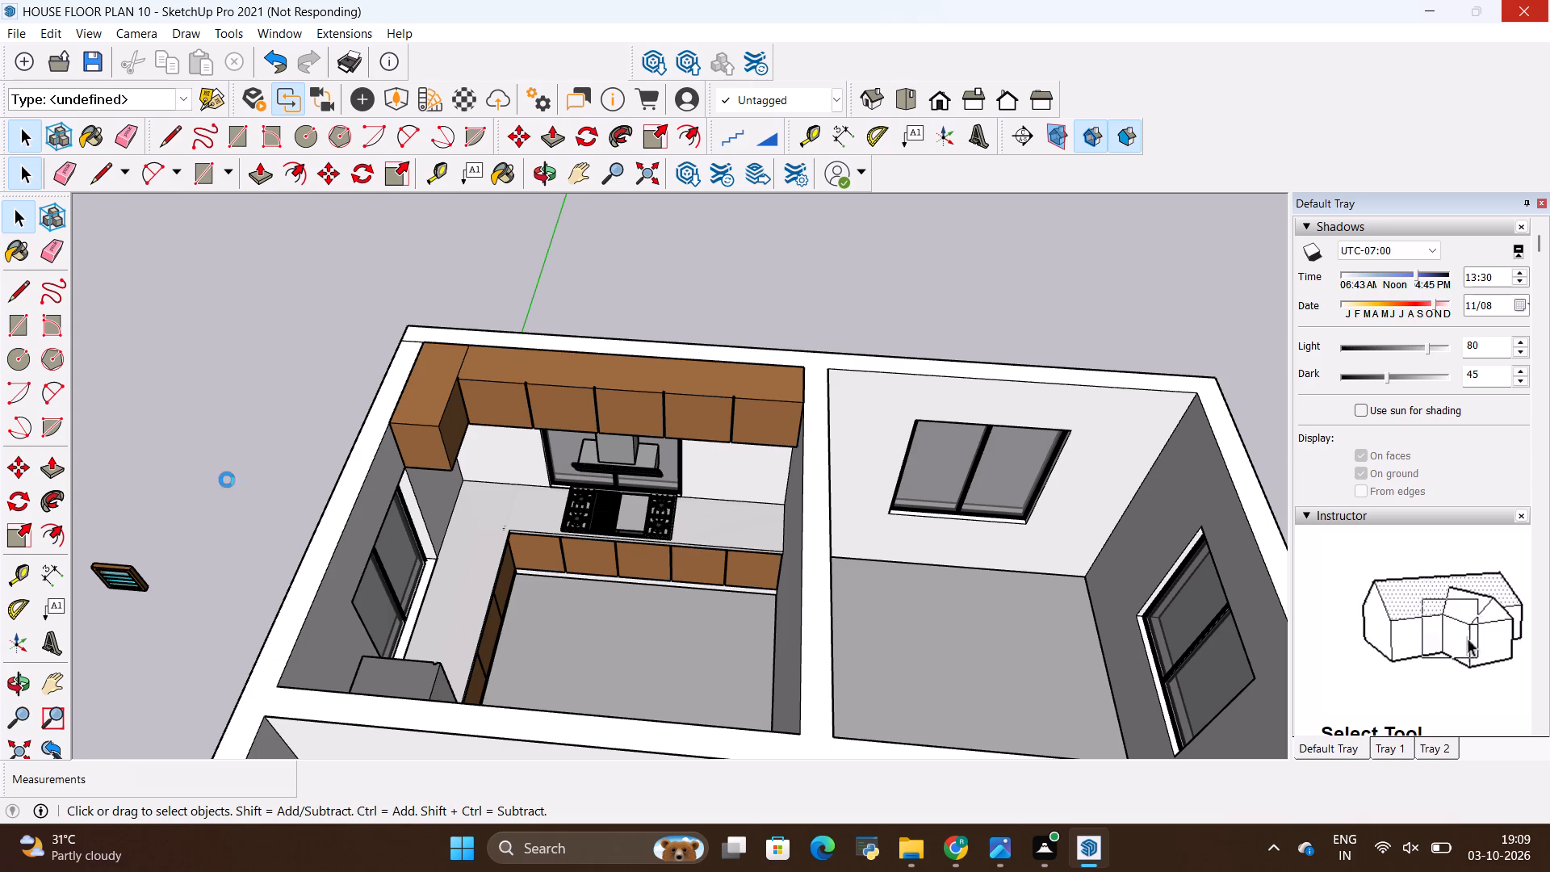
Move the bed by its bottom corner onto the floor of the bedroom next to the kitchen, headboard near the outer window wall.
scroll(224, 480, down, 12)
scroll(479, 451, down, 3)
scroll(340, 420, up, 6)
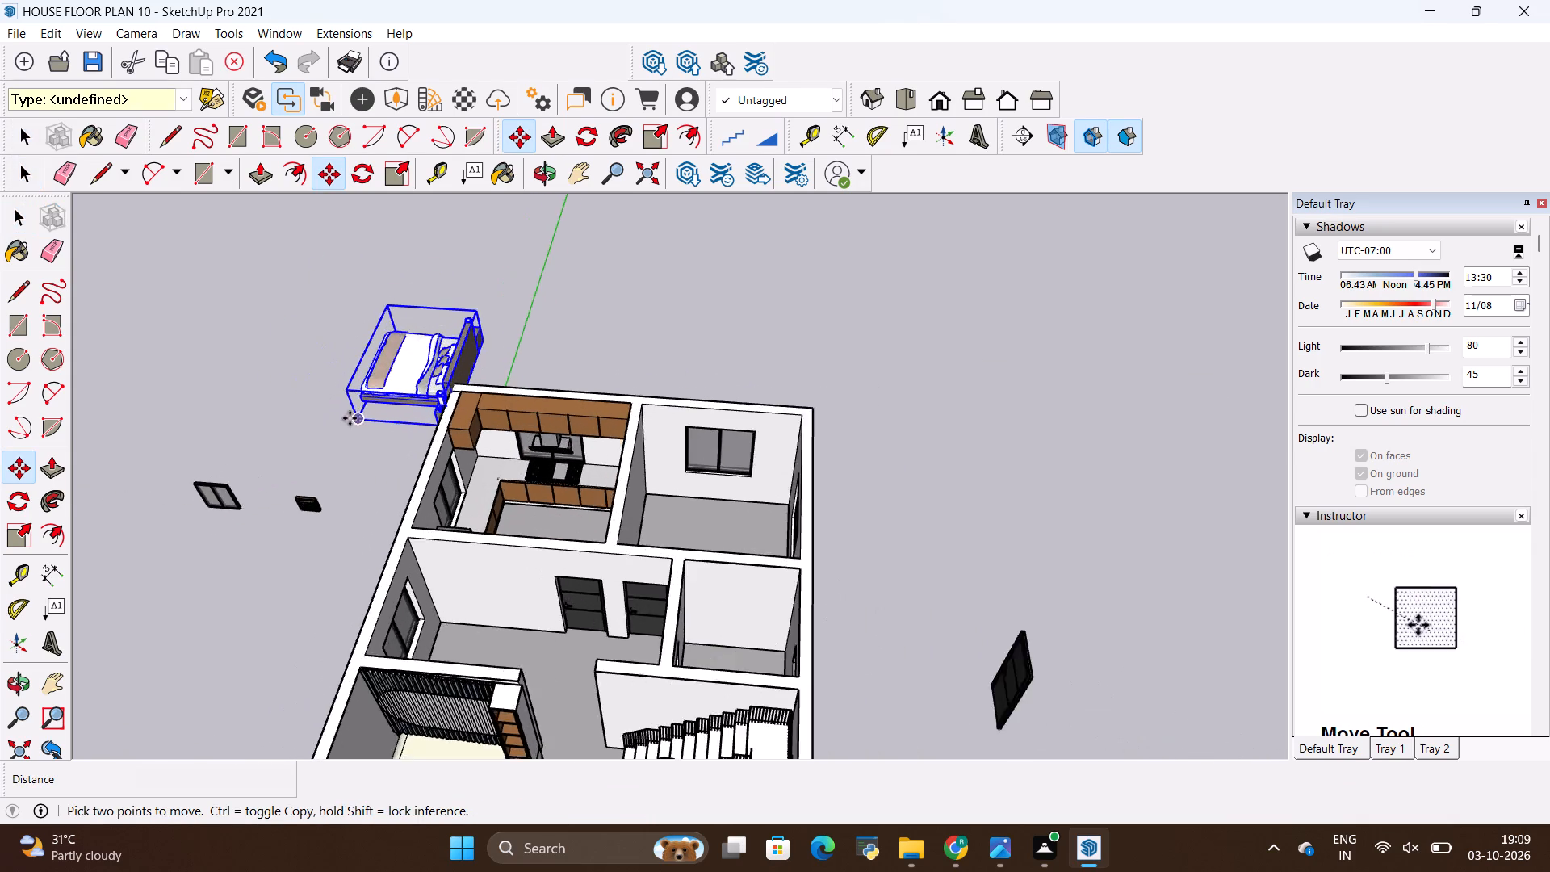
scroll(350, 418, up, 12)
scroll(473, 441, up, 6)
middle_drag(438, 437, 502, 465)
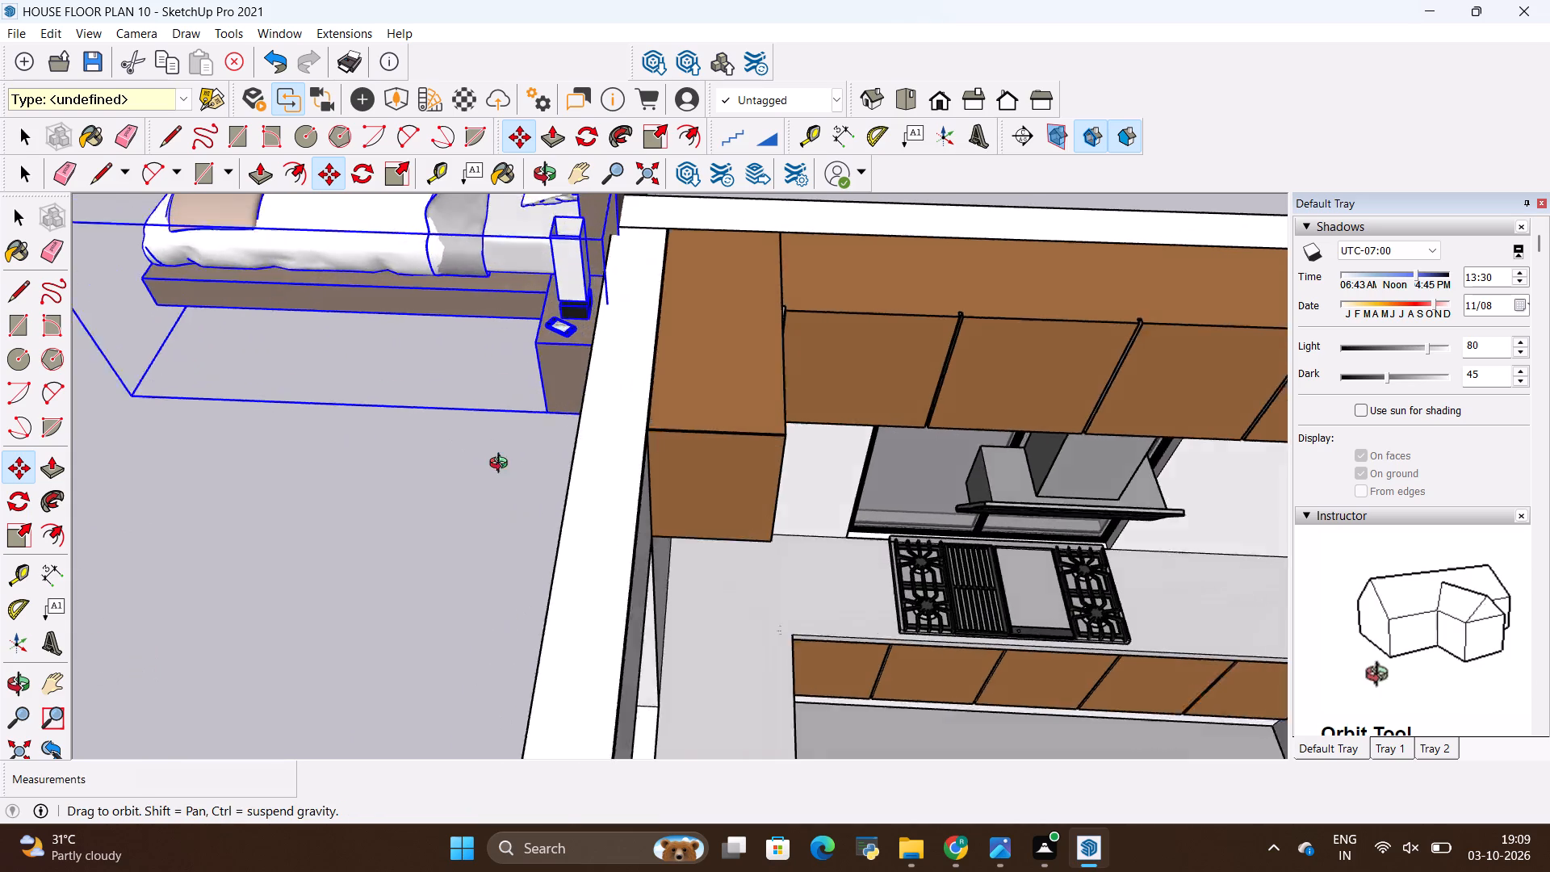
middle_drag(502, 465, 622, 467)
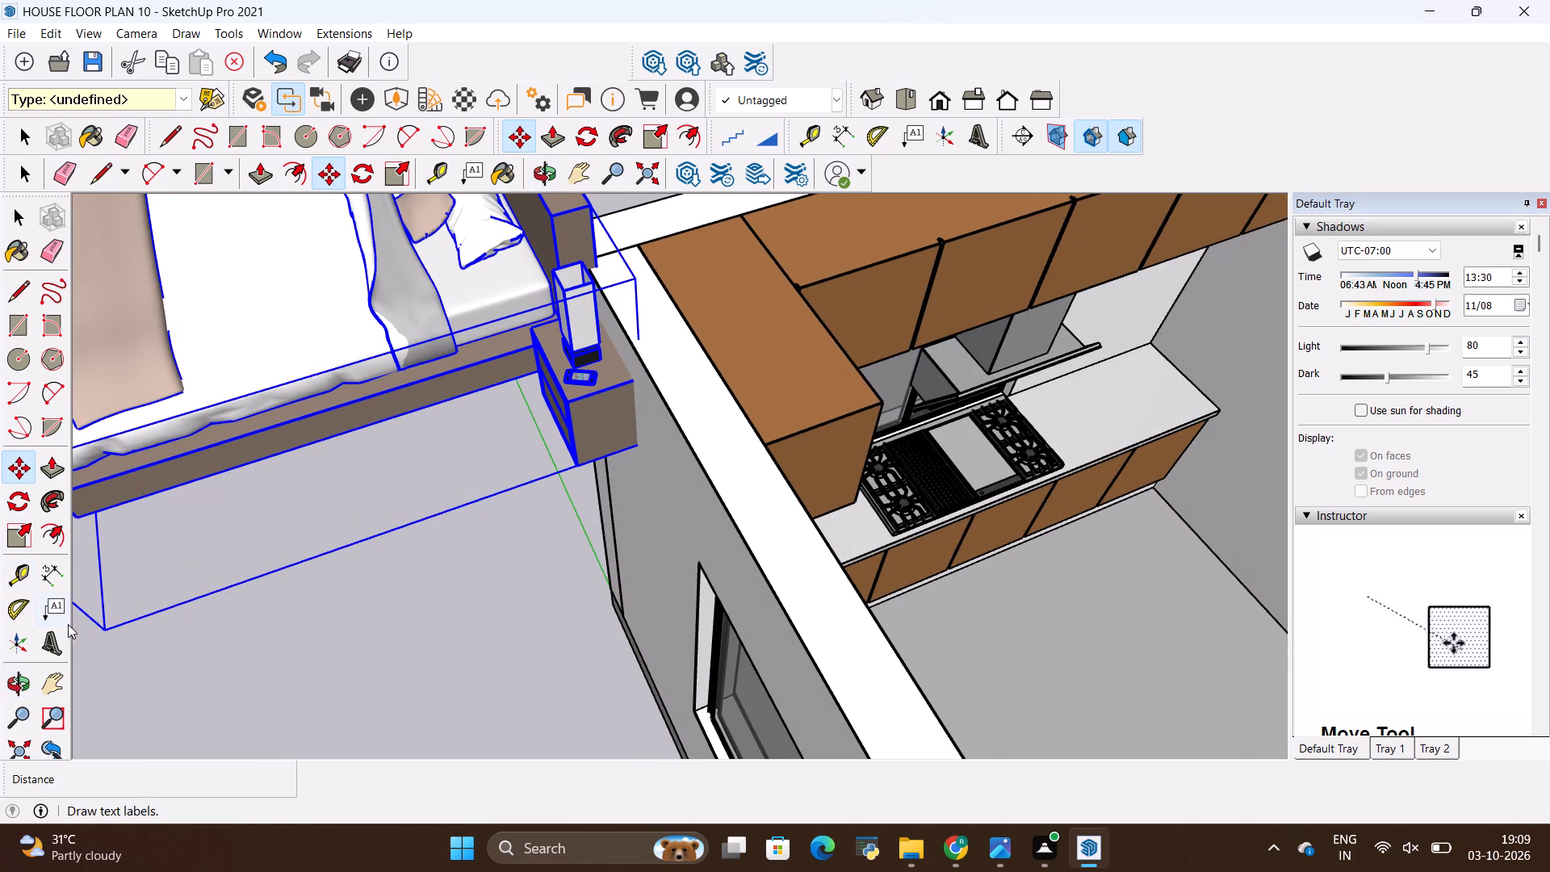
click(105, 630)
scroll(473, 541, down, 11)
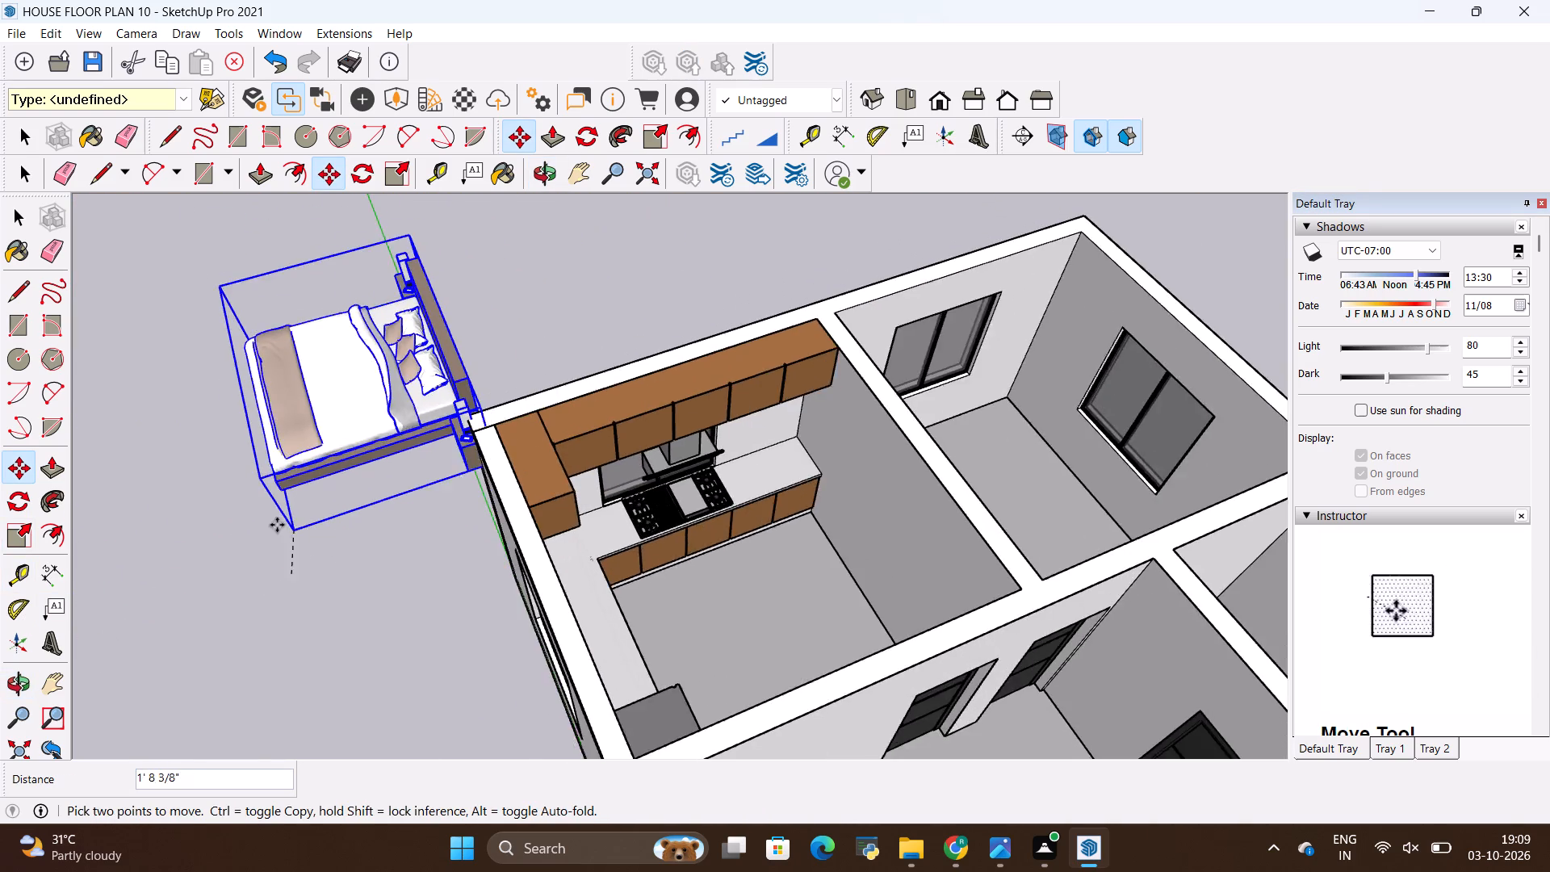
scroll(277, 525, down, 10)
scroll(120, 475, down, 6)
scroll(707, 576, up, 4)
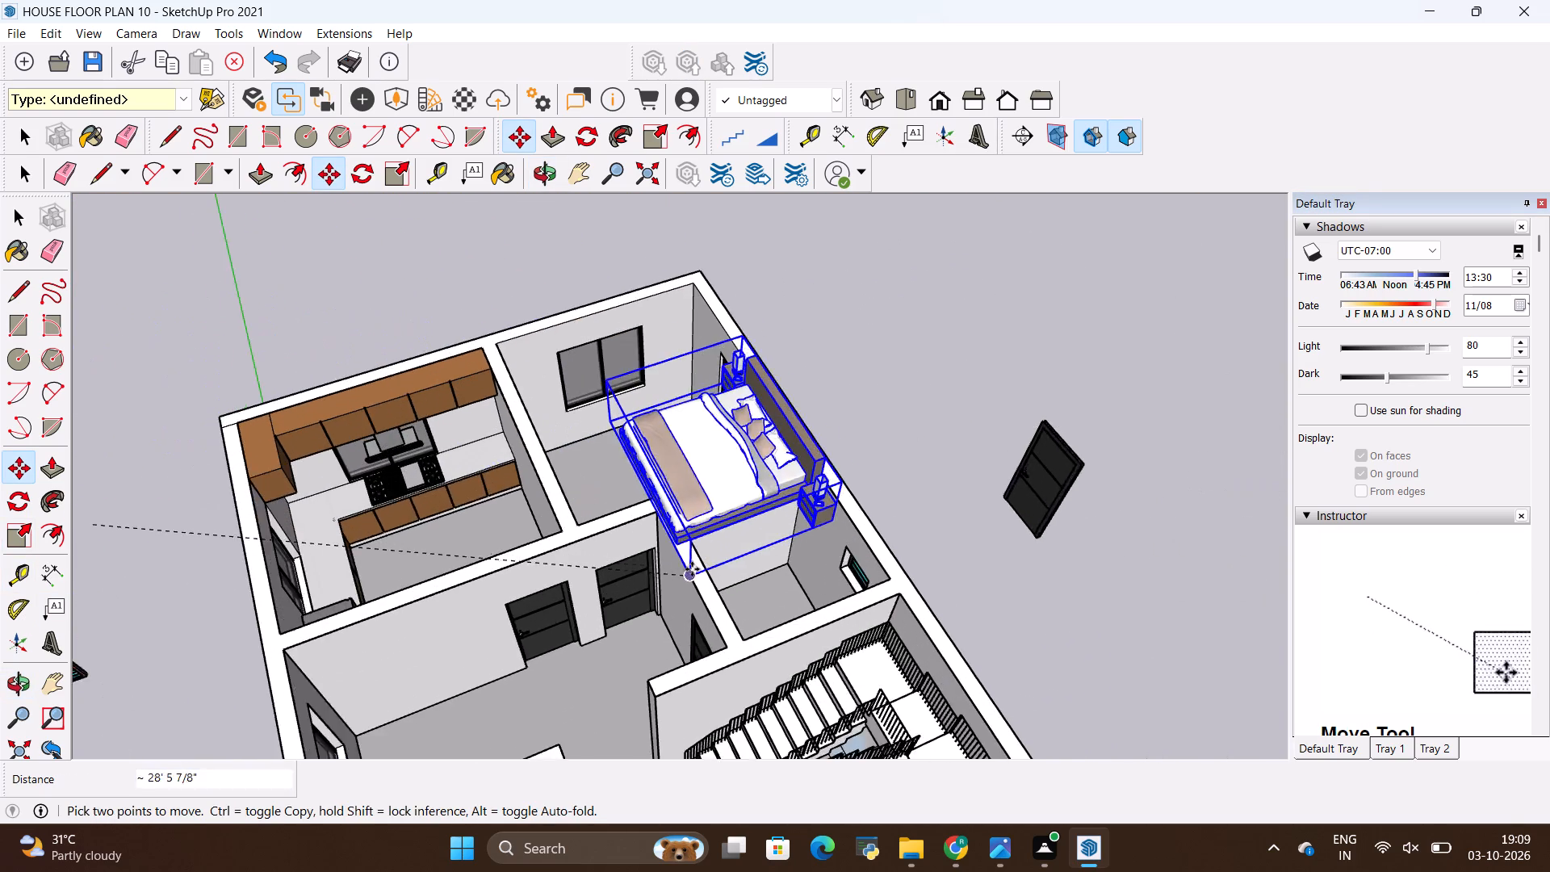
scroll(692, 569, up, 13)
middle_drag(576, 503, 571, 675)
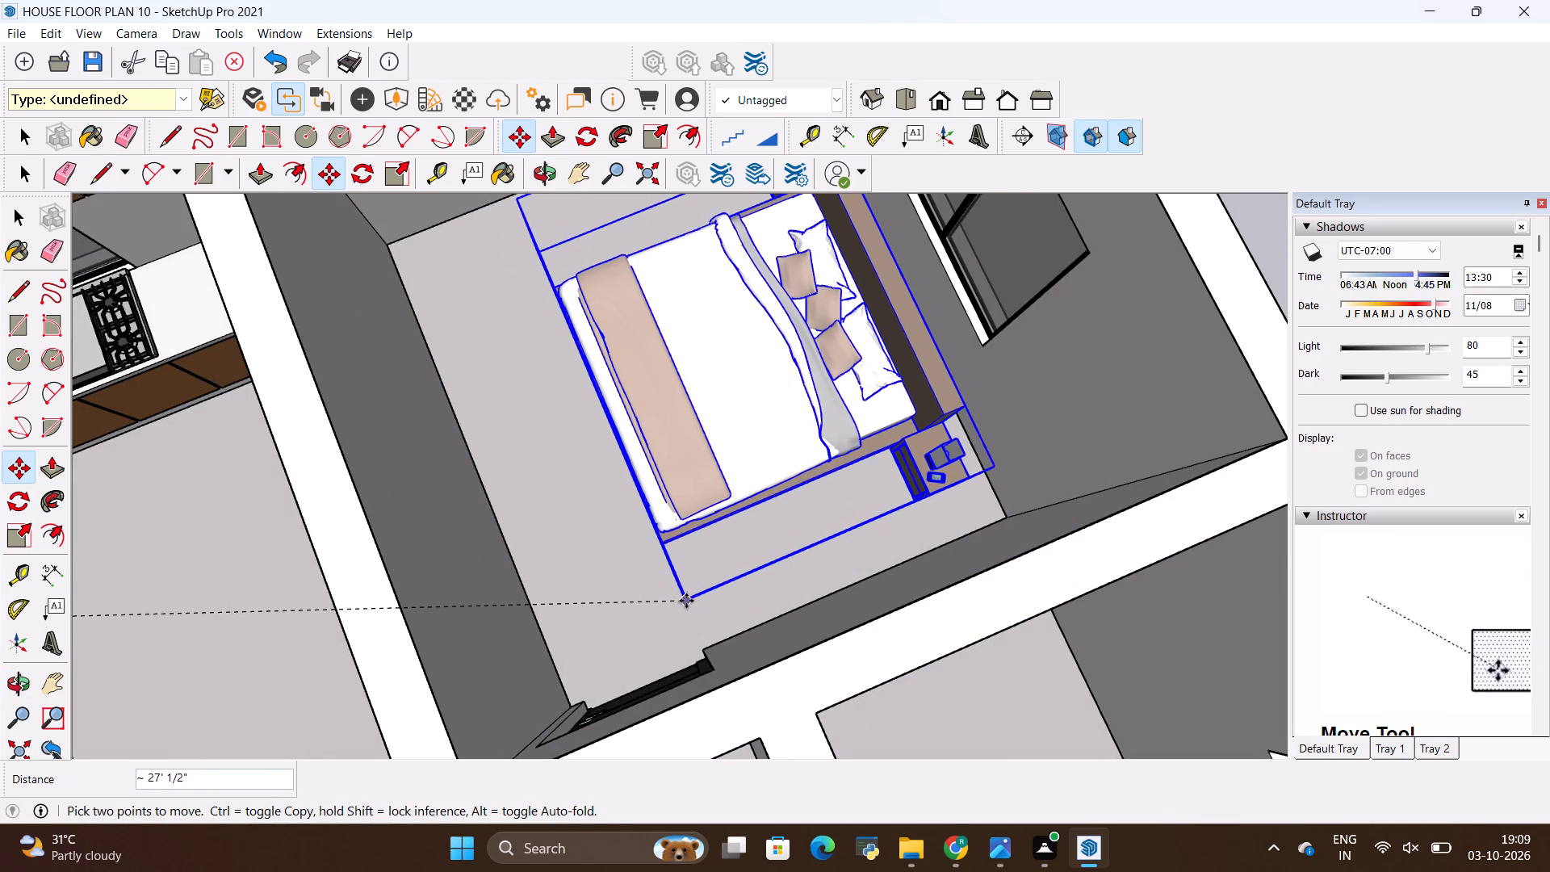
click(702, 593)
scroll(664, 606, down, 9)
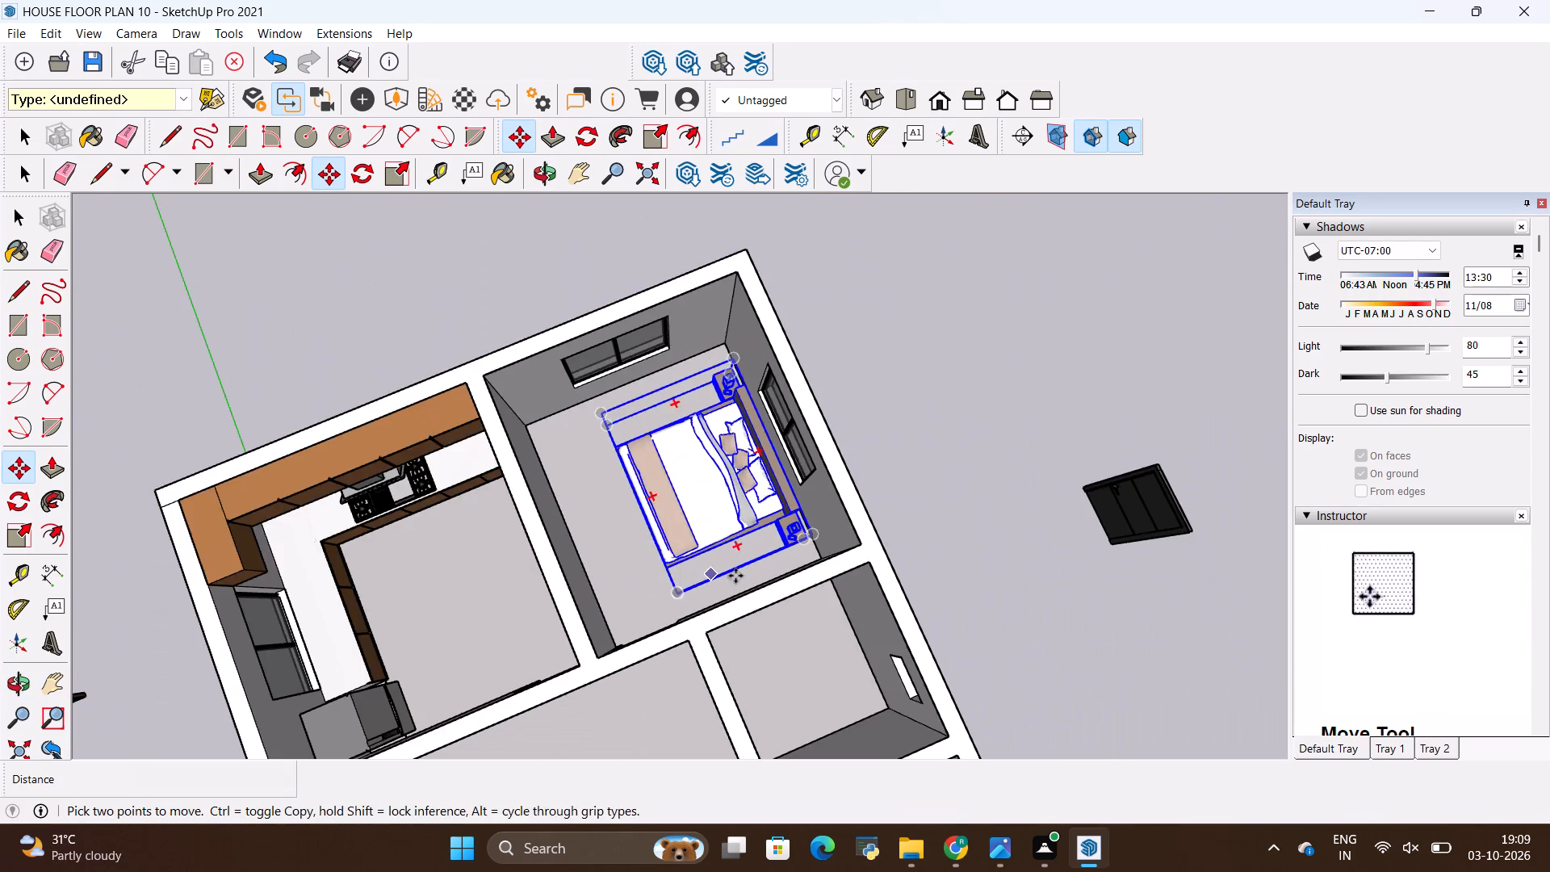
middle_drag(735, 576, 591, 547)
key(space)
click(584, 534)
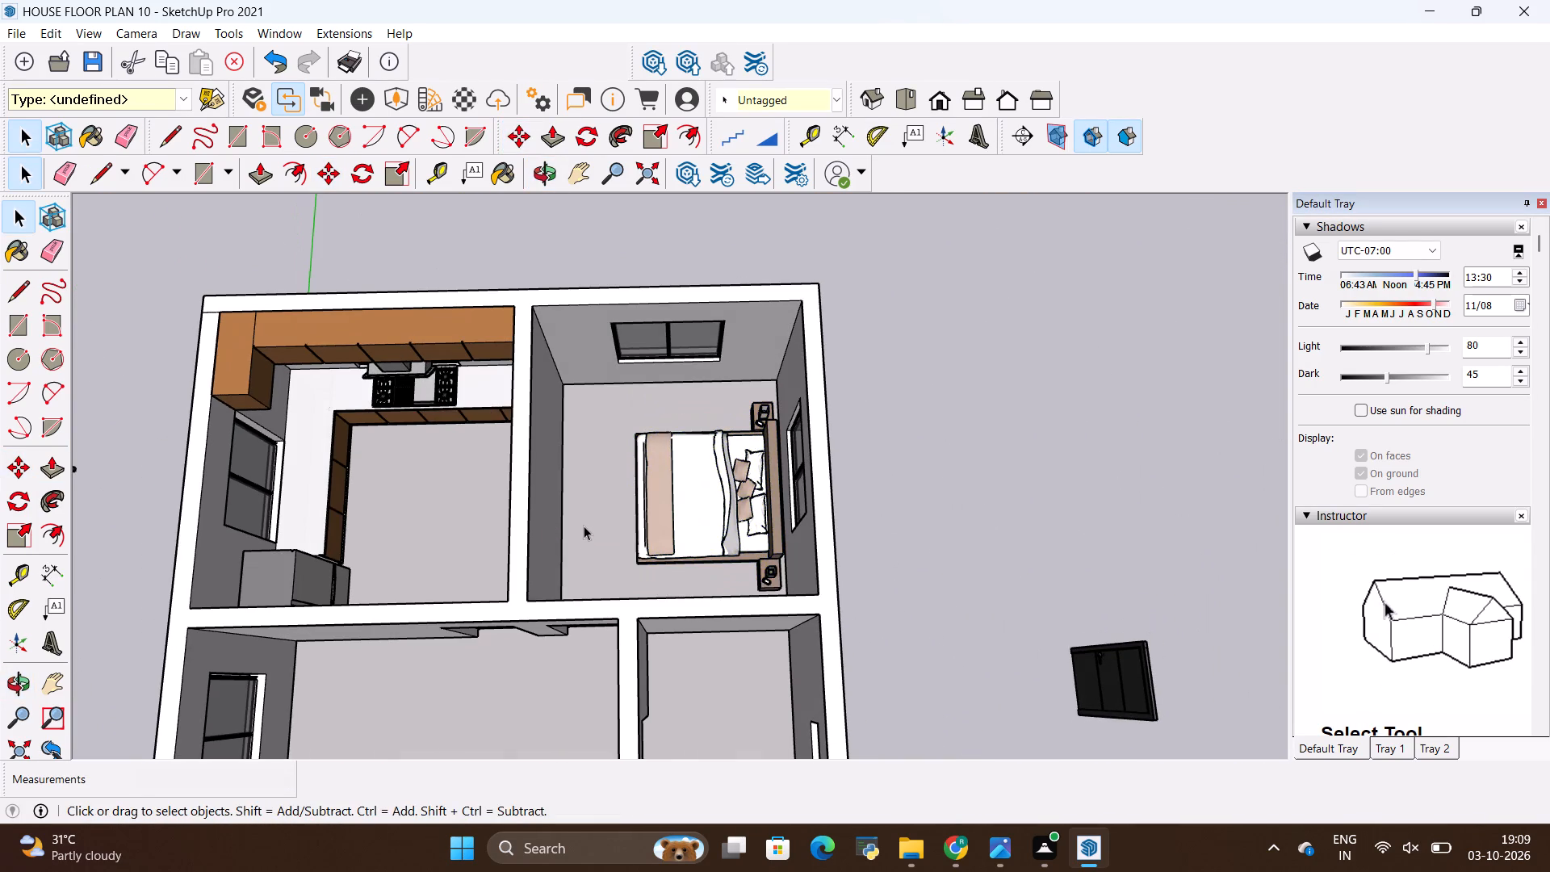
Copy the bed about 31' 8" into the bedroom at the other end of the house, beyond the staircase.
scroll(584, 526, down, 5)
scroll(651, 524, up, 16)
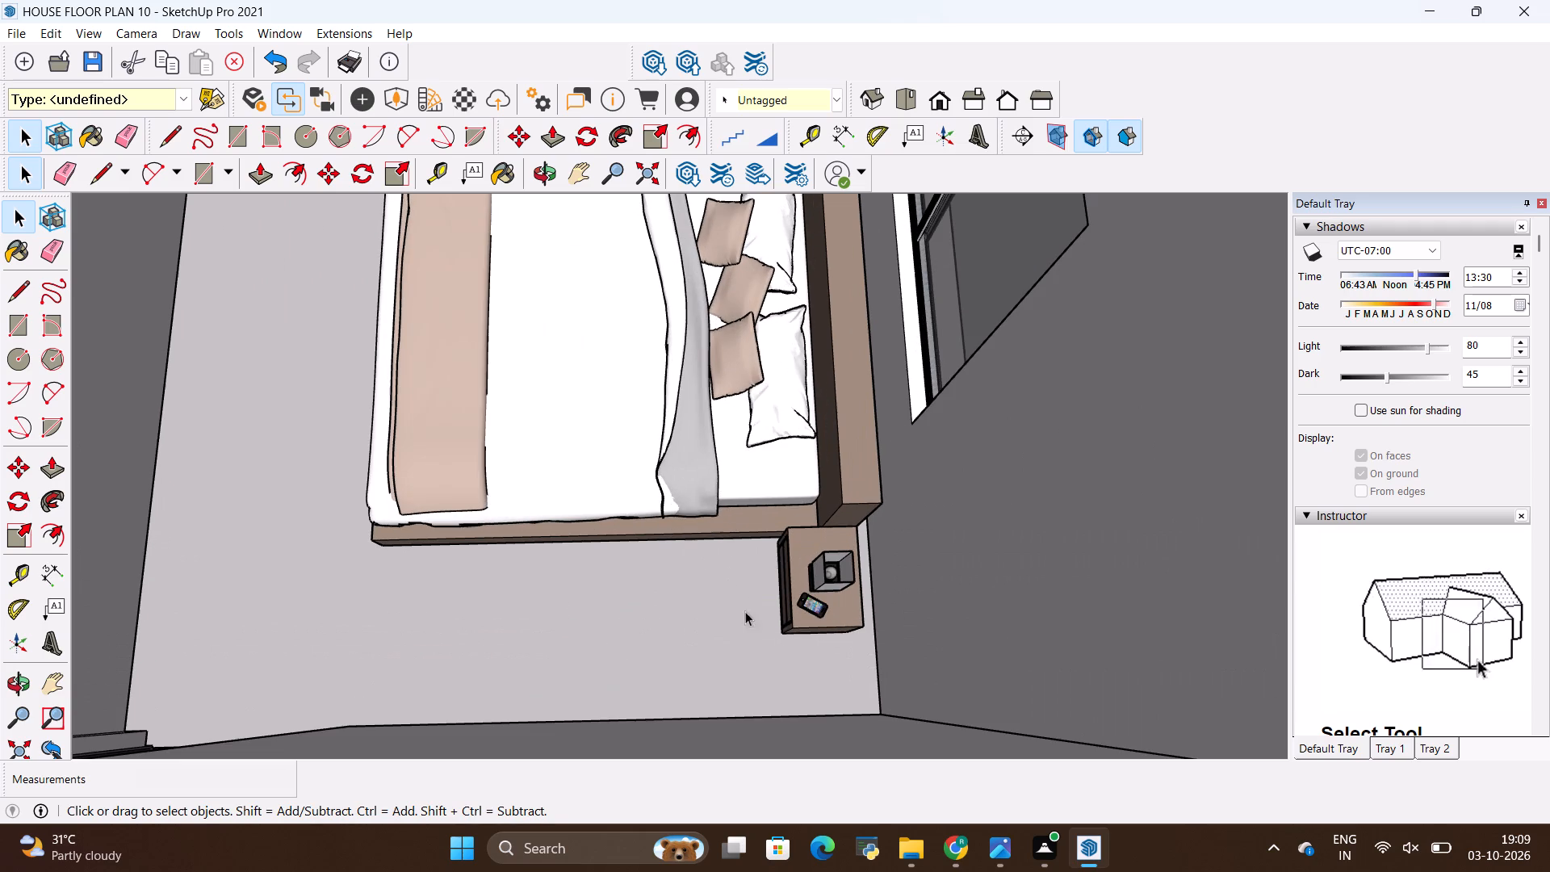
click(785, 607)
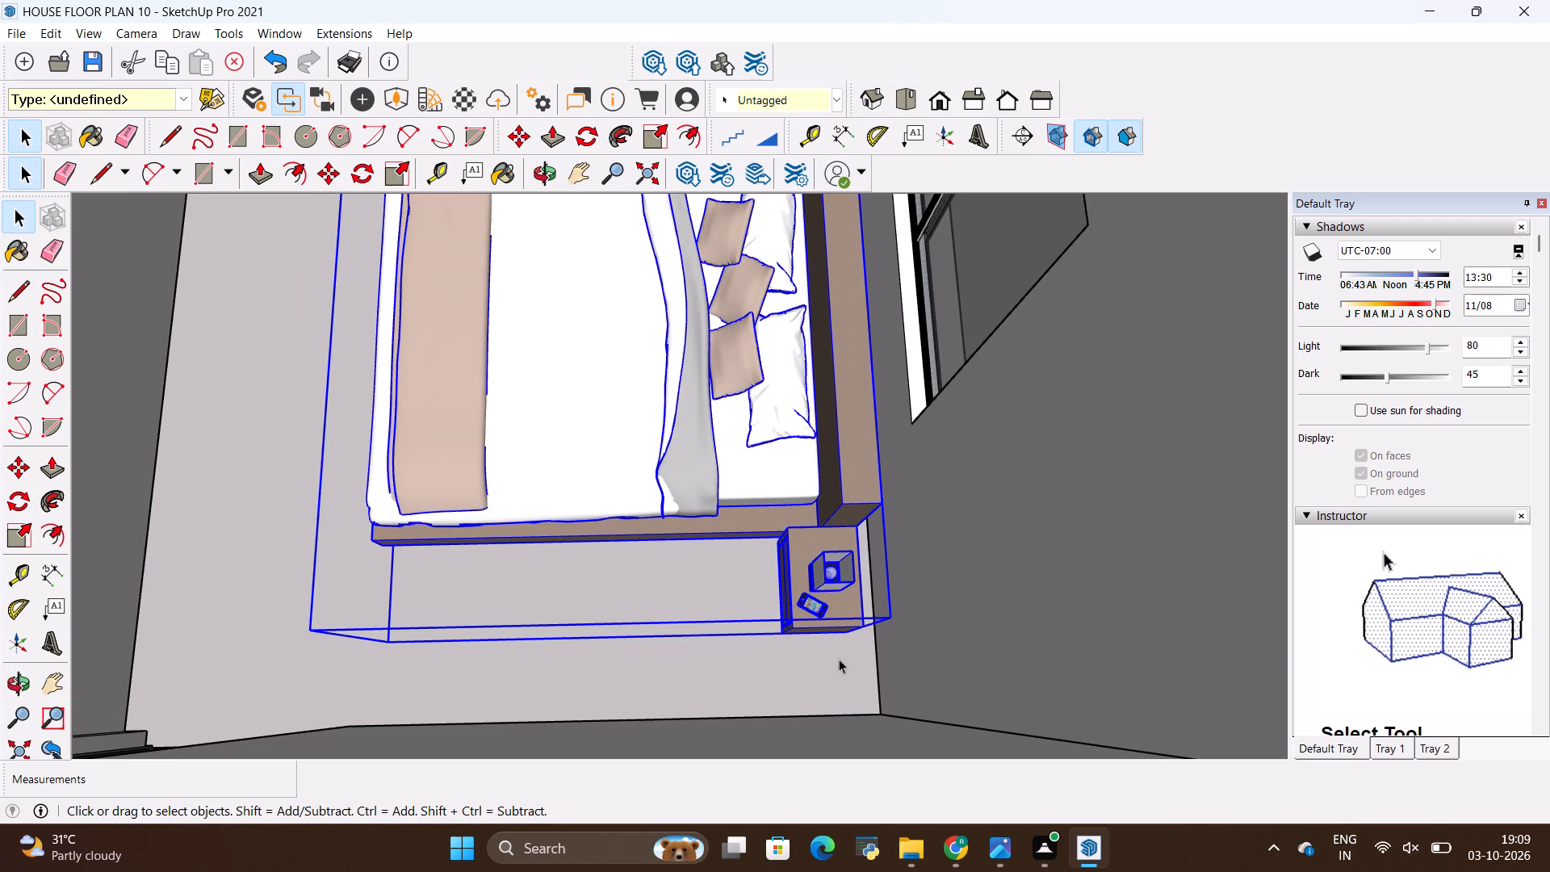
key(m)
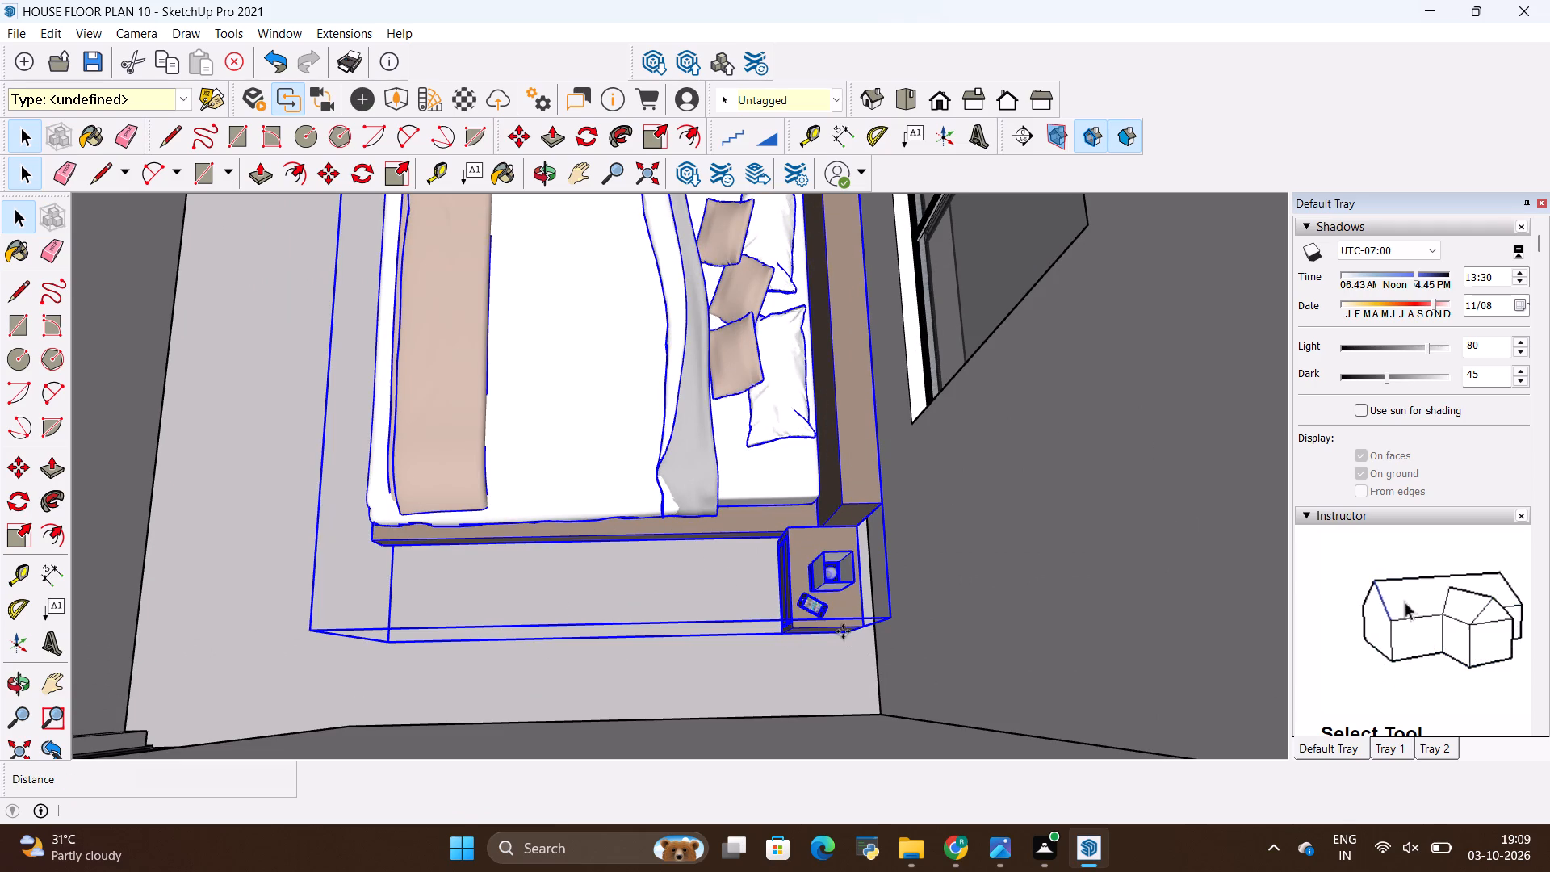
ctrl+click(850, 644)
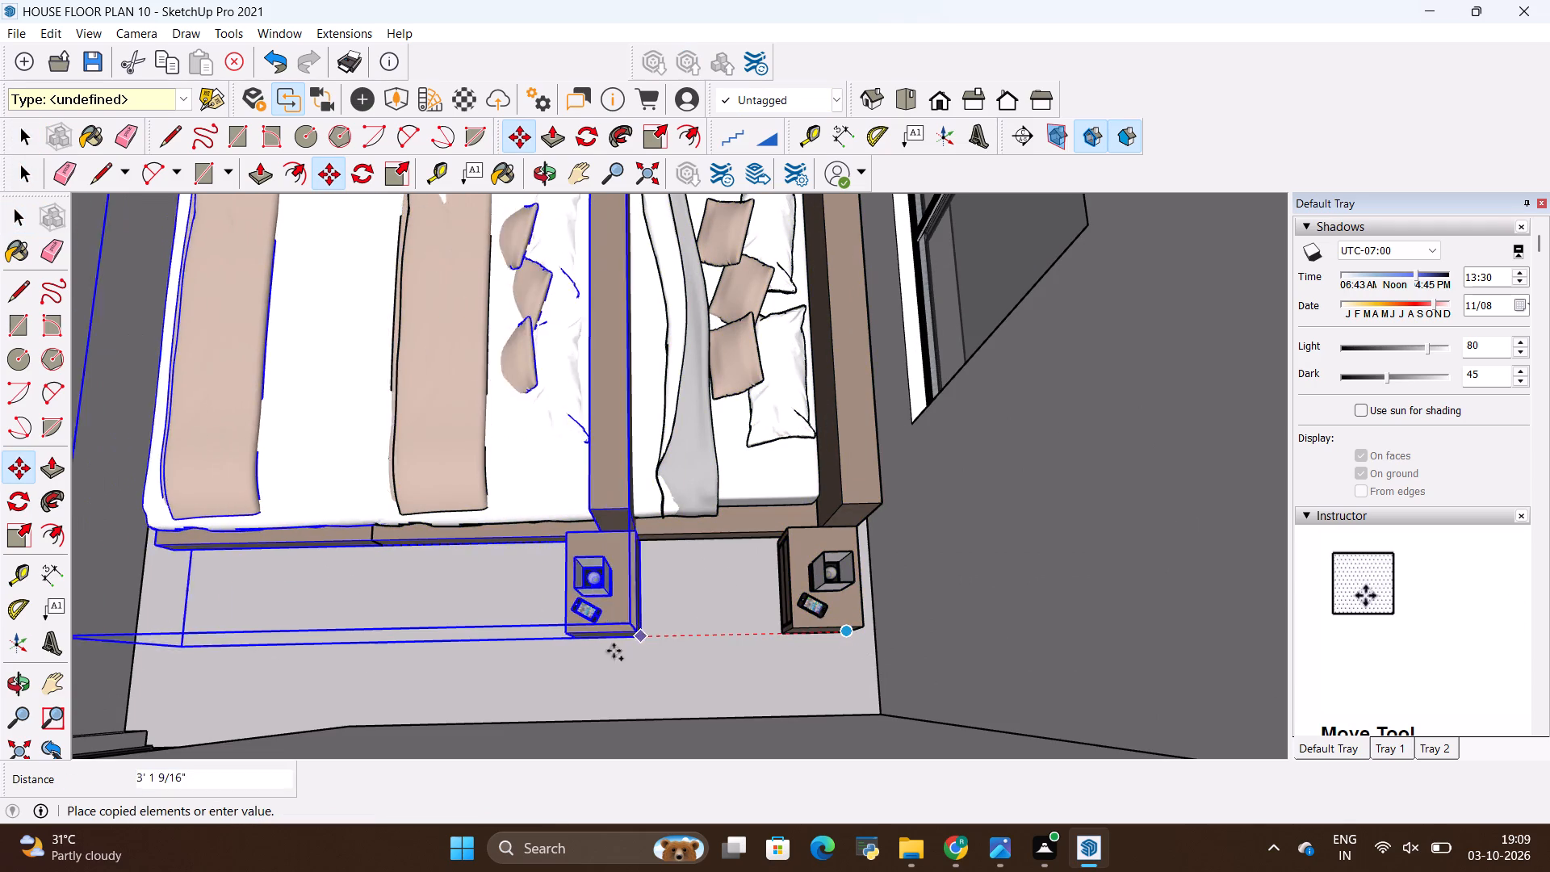
scroll(604, 637, down, 20)
scroll(604, 637, down, 18)
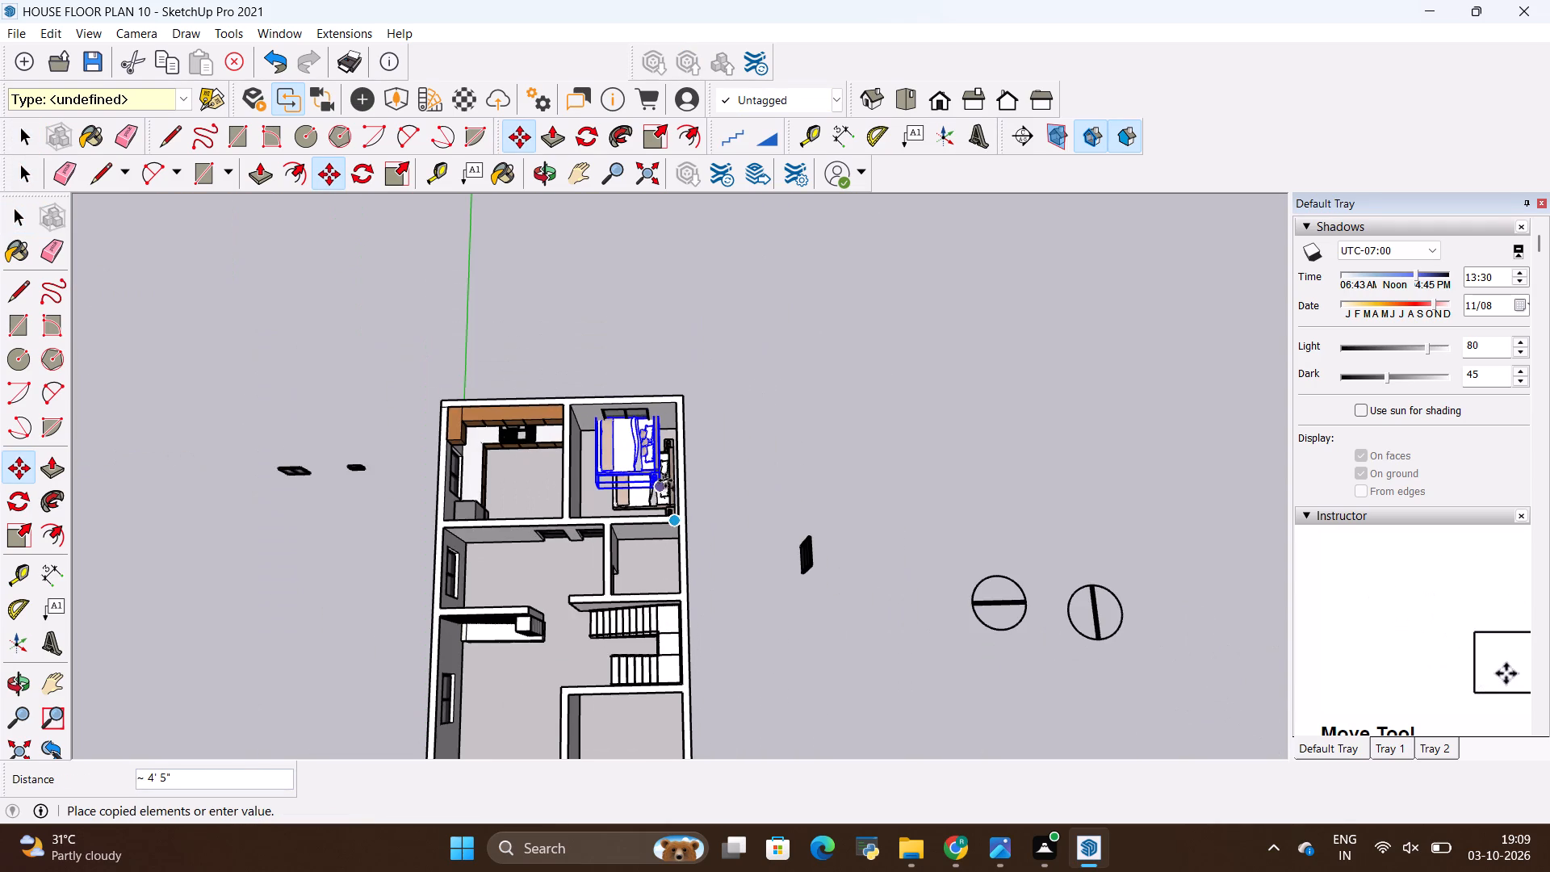
scroll(667, 479, down, 5)
scroll(656, 715, up, 4)
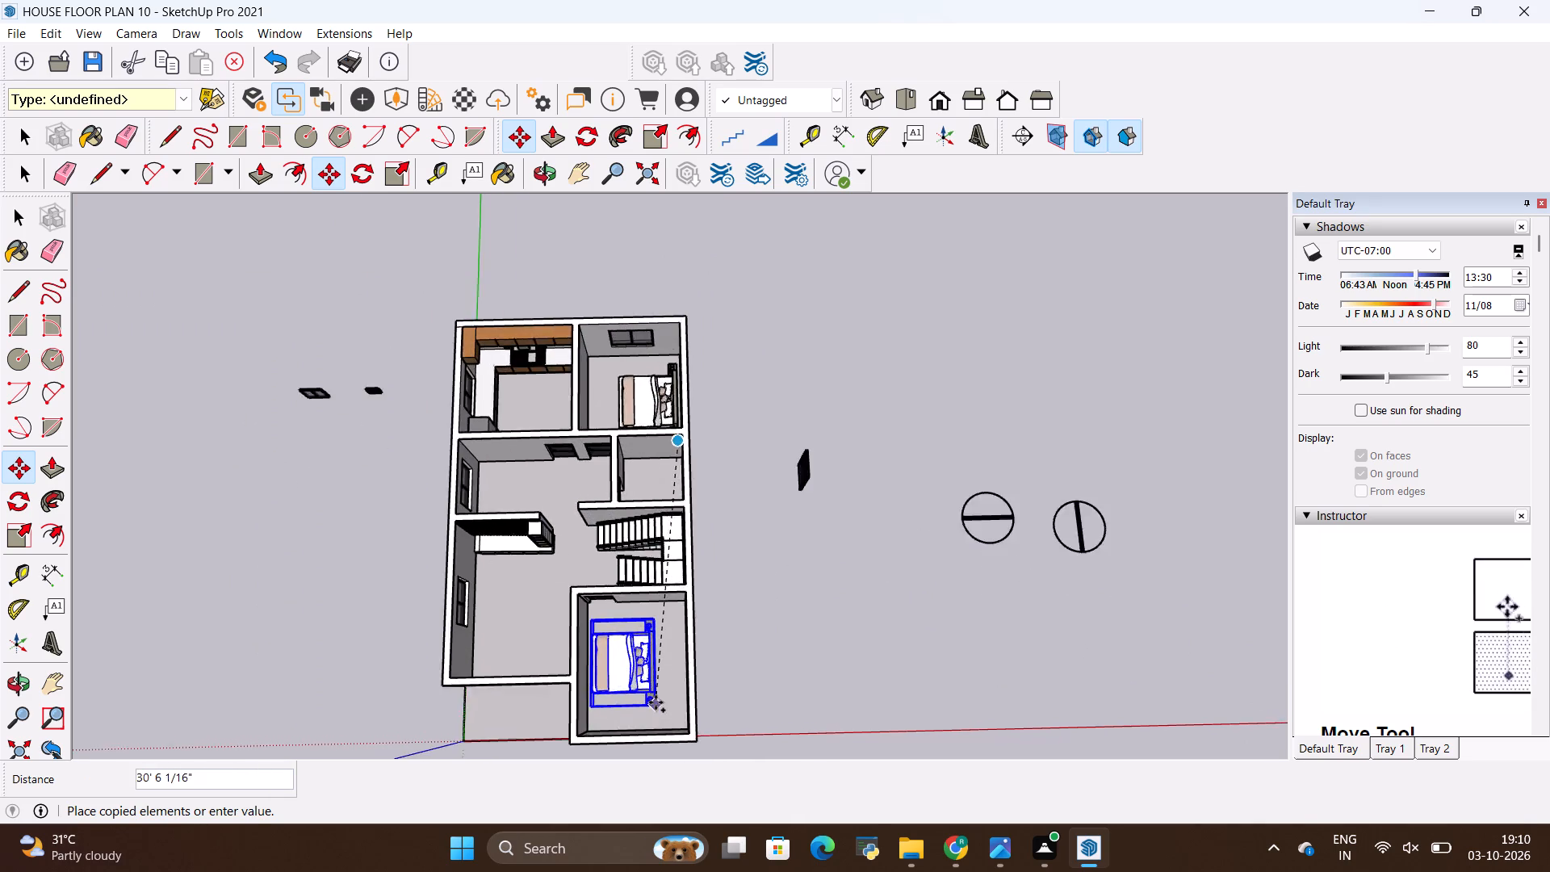
scroll(656, 702, up, 9)
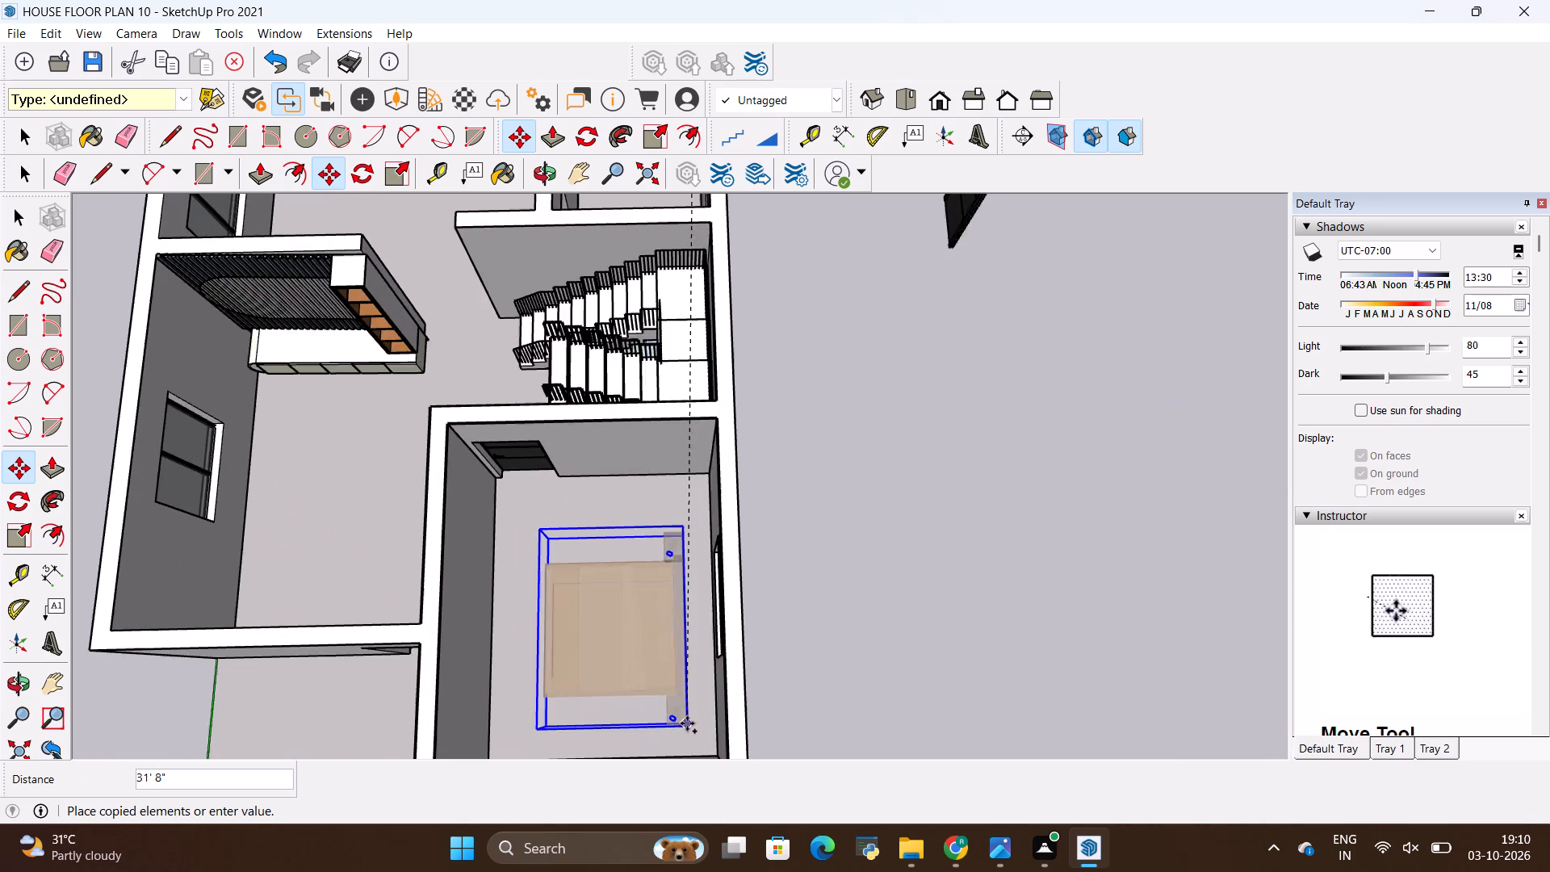
scroll(687, 723, up, 2)
click(710, 723)
scroll(679, 594, down, 1)
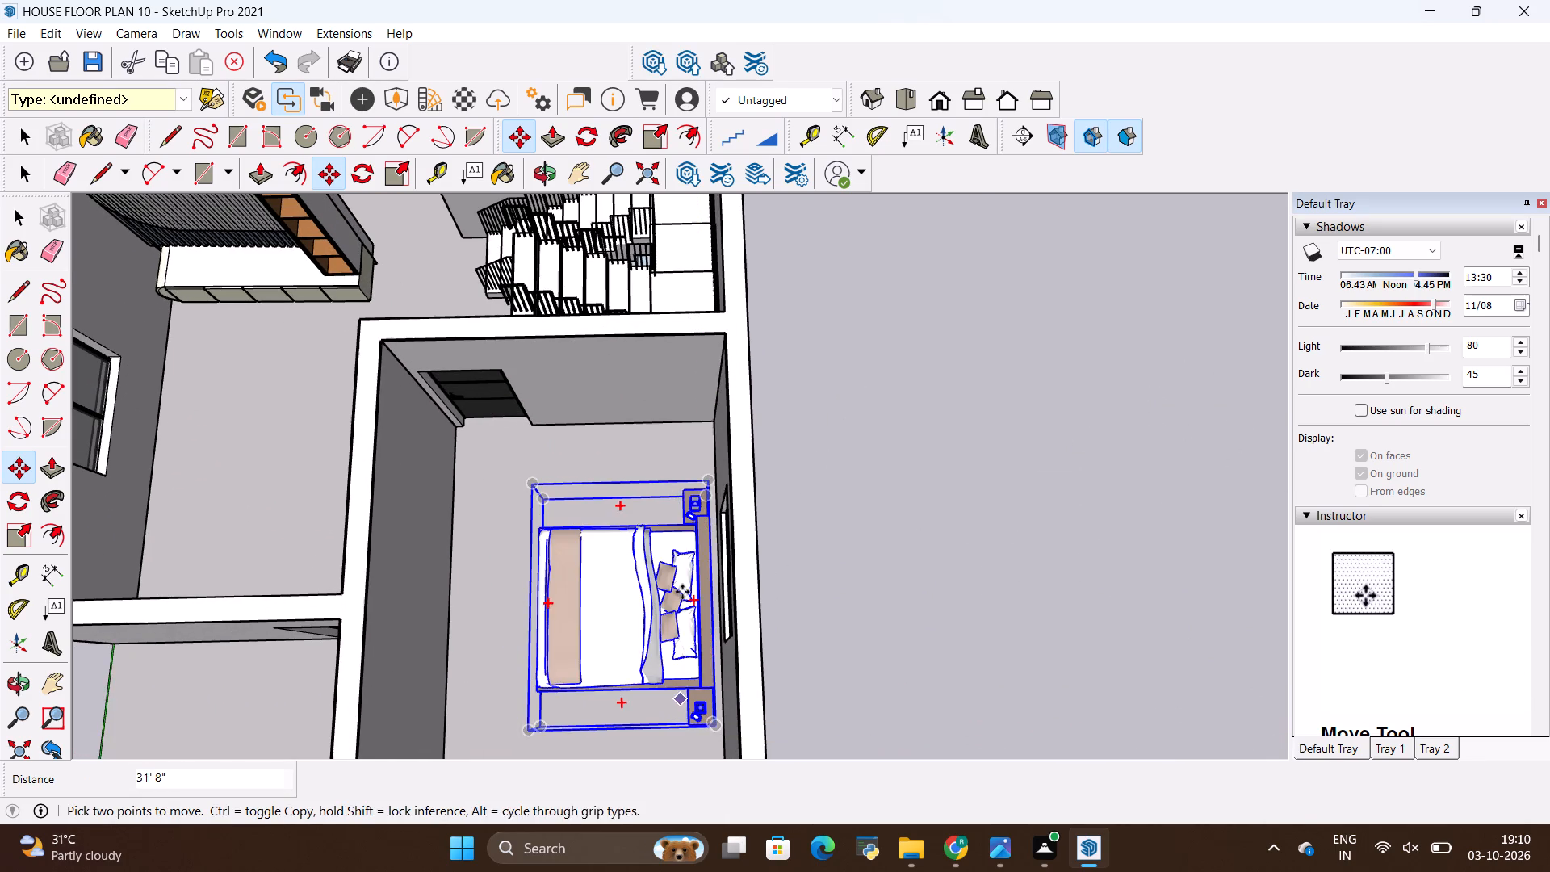
scroll(682, 592, down, 8)
scroll(778, 537, down, 3)
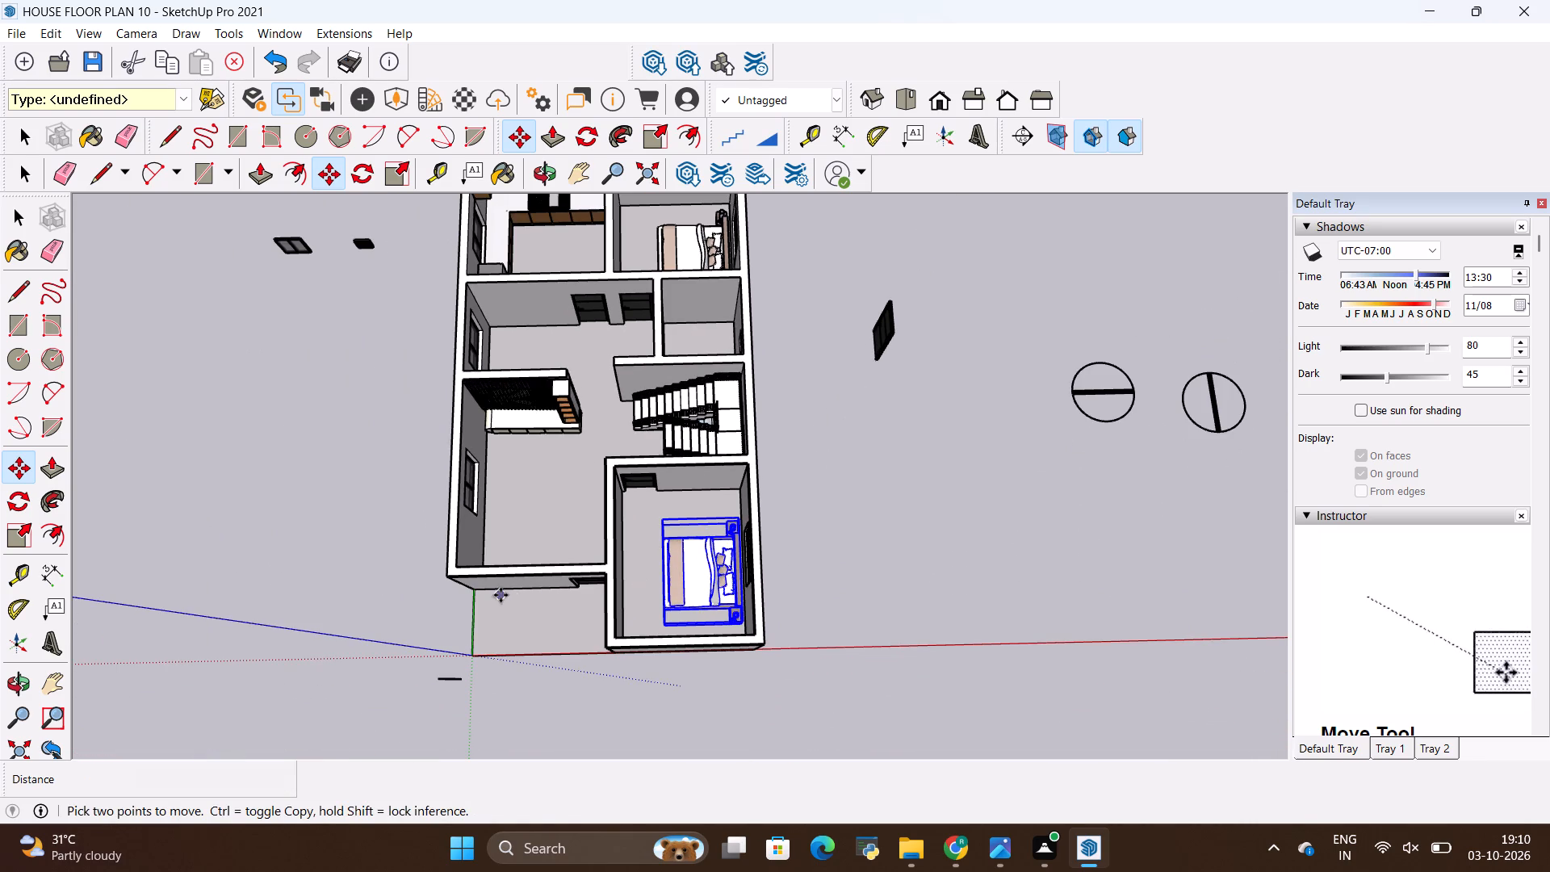
key(space)
click(411, 561)
Examine the whole floor plan with both furnished bedrooms and the small room between the bedroom and the staircase.
scroll(414, 572, down, 8)
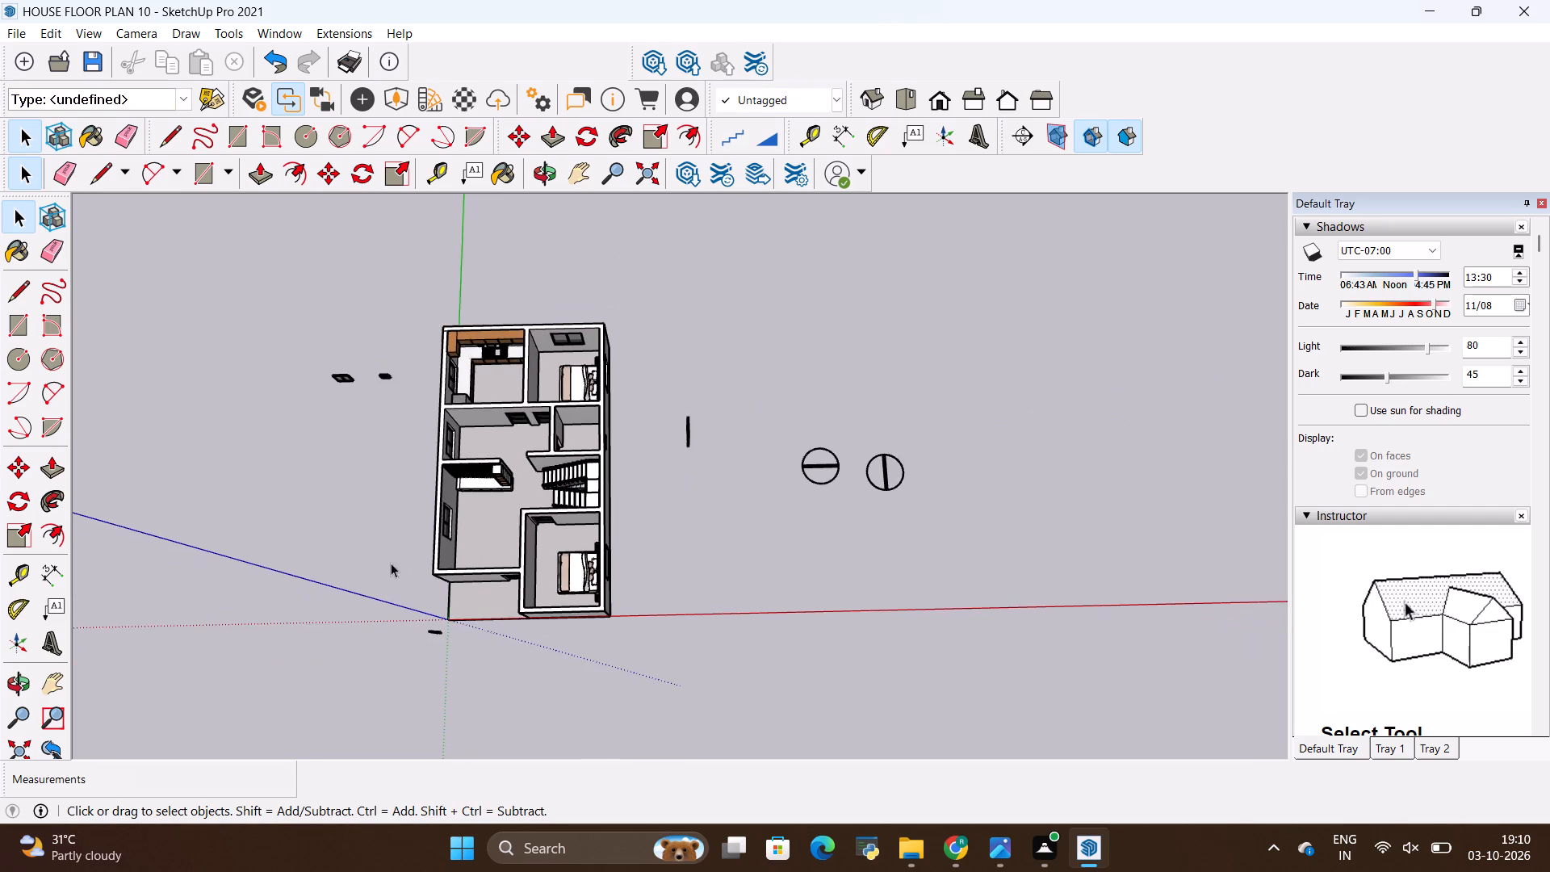
middle_drag(474, 578, 825, 419)
scroll(618, 522, up, 5)
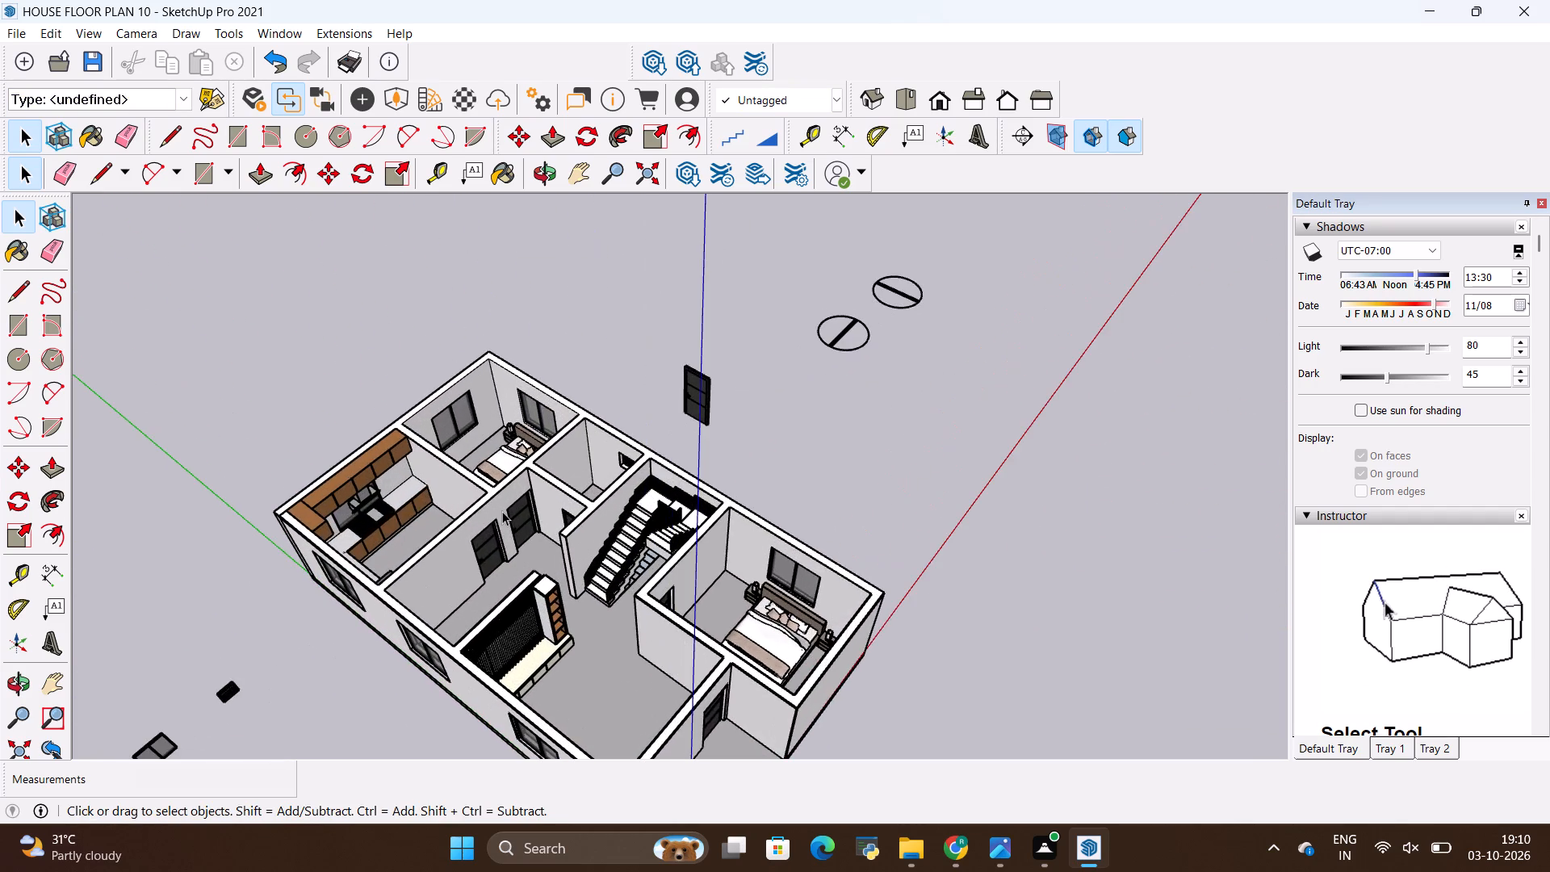
scroll(503, 511, down, 3)
middle_drag(556, 539, 795, 631)
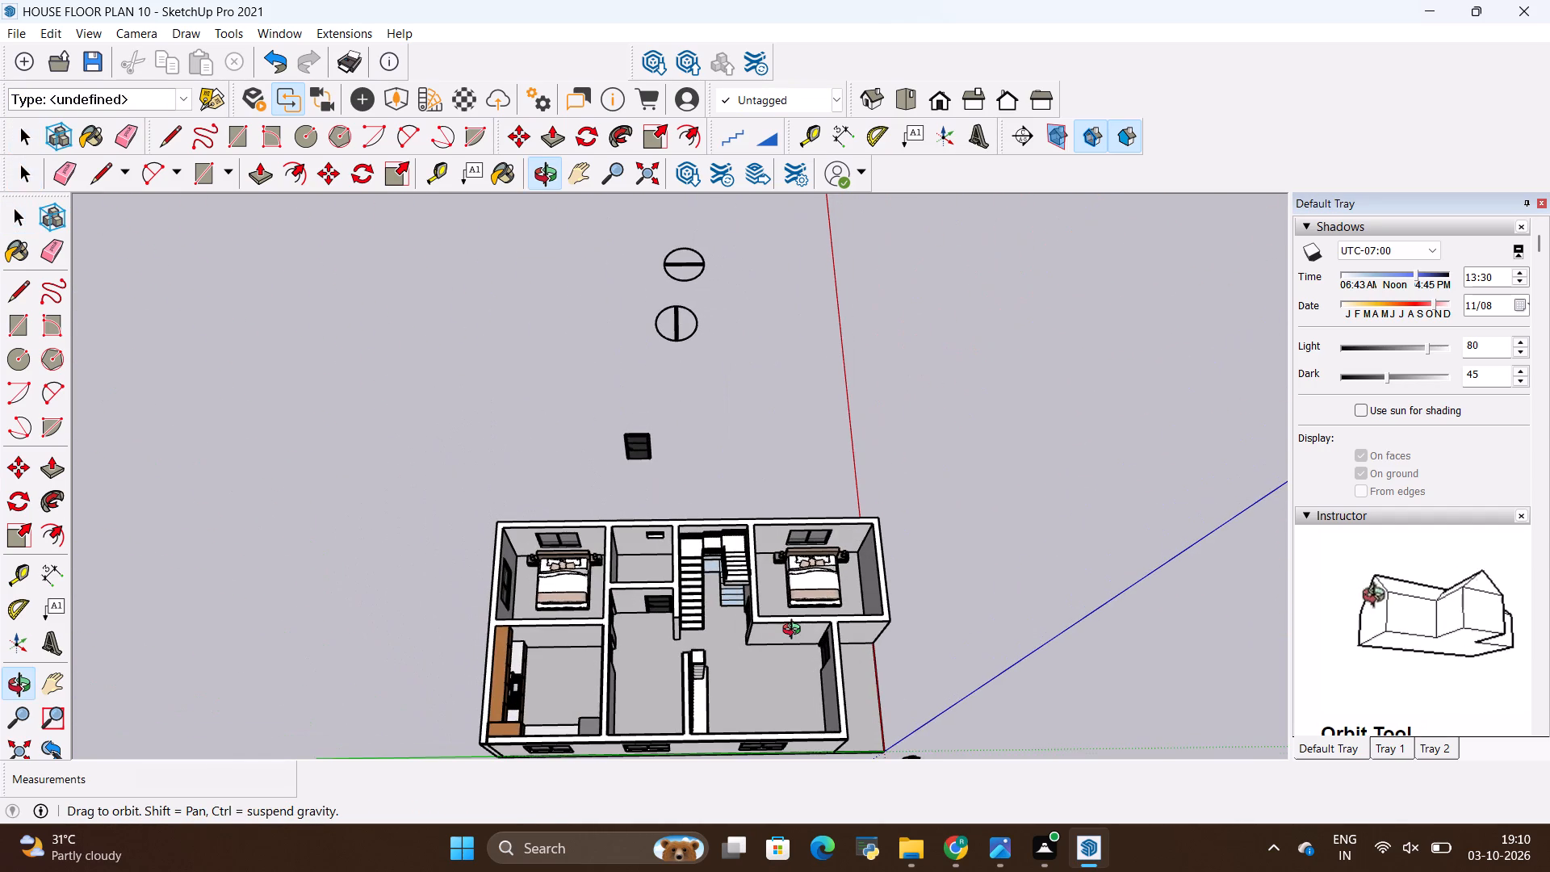
middle_drag(795, 631, 669, 675)
scroll(563, 593, up, 4)
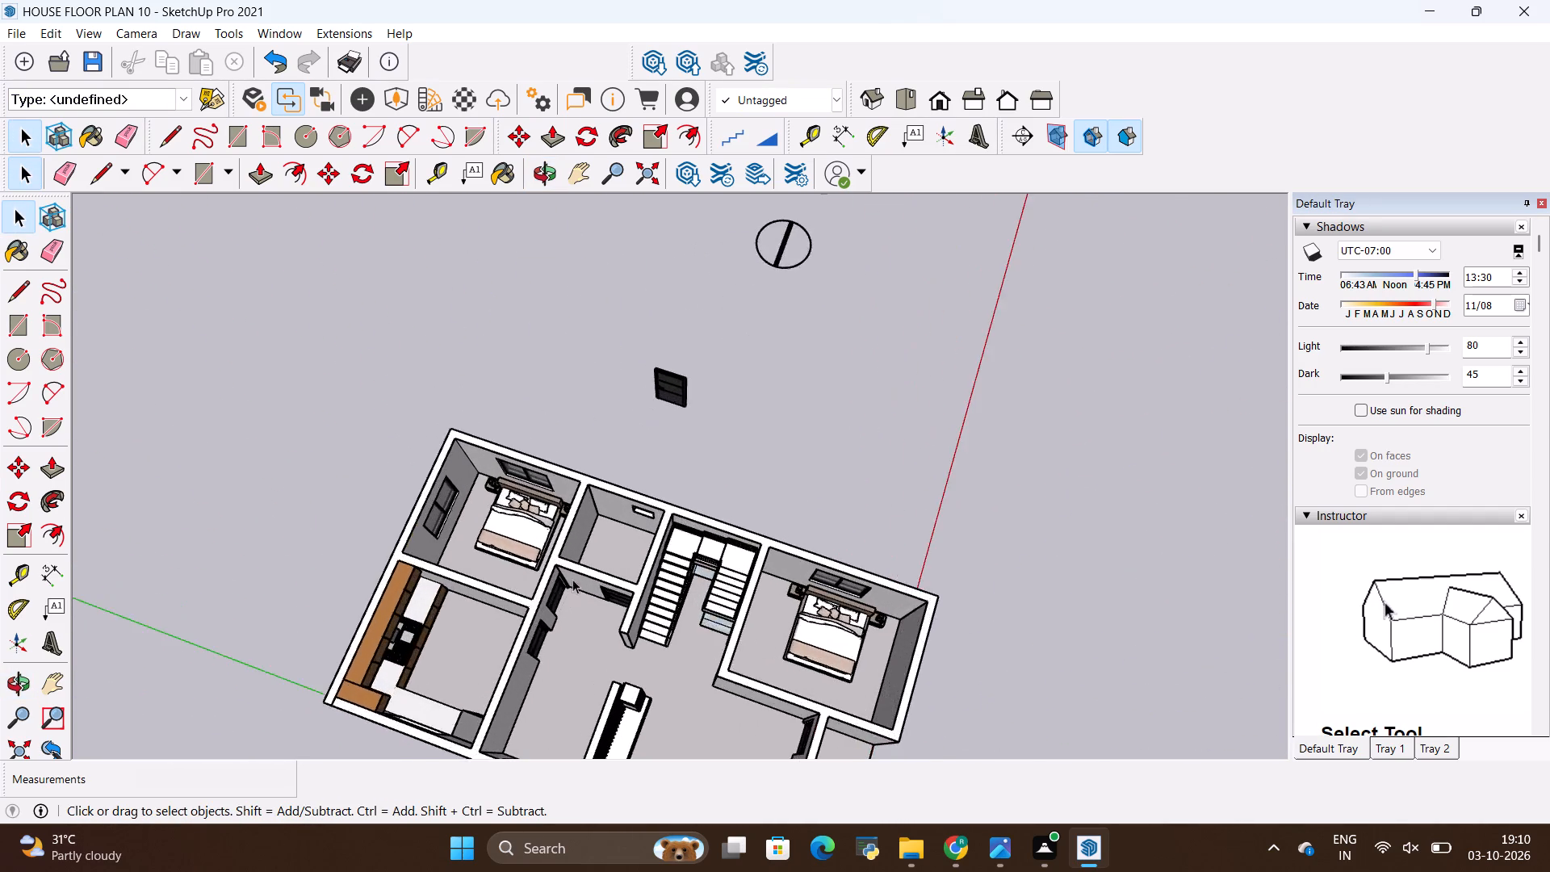
scroll(572, 579, up, 4)
scroll(577, 572, down, 2)
scroll(578, 571, up, 3)
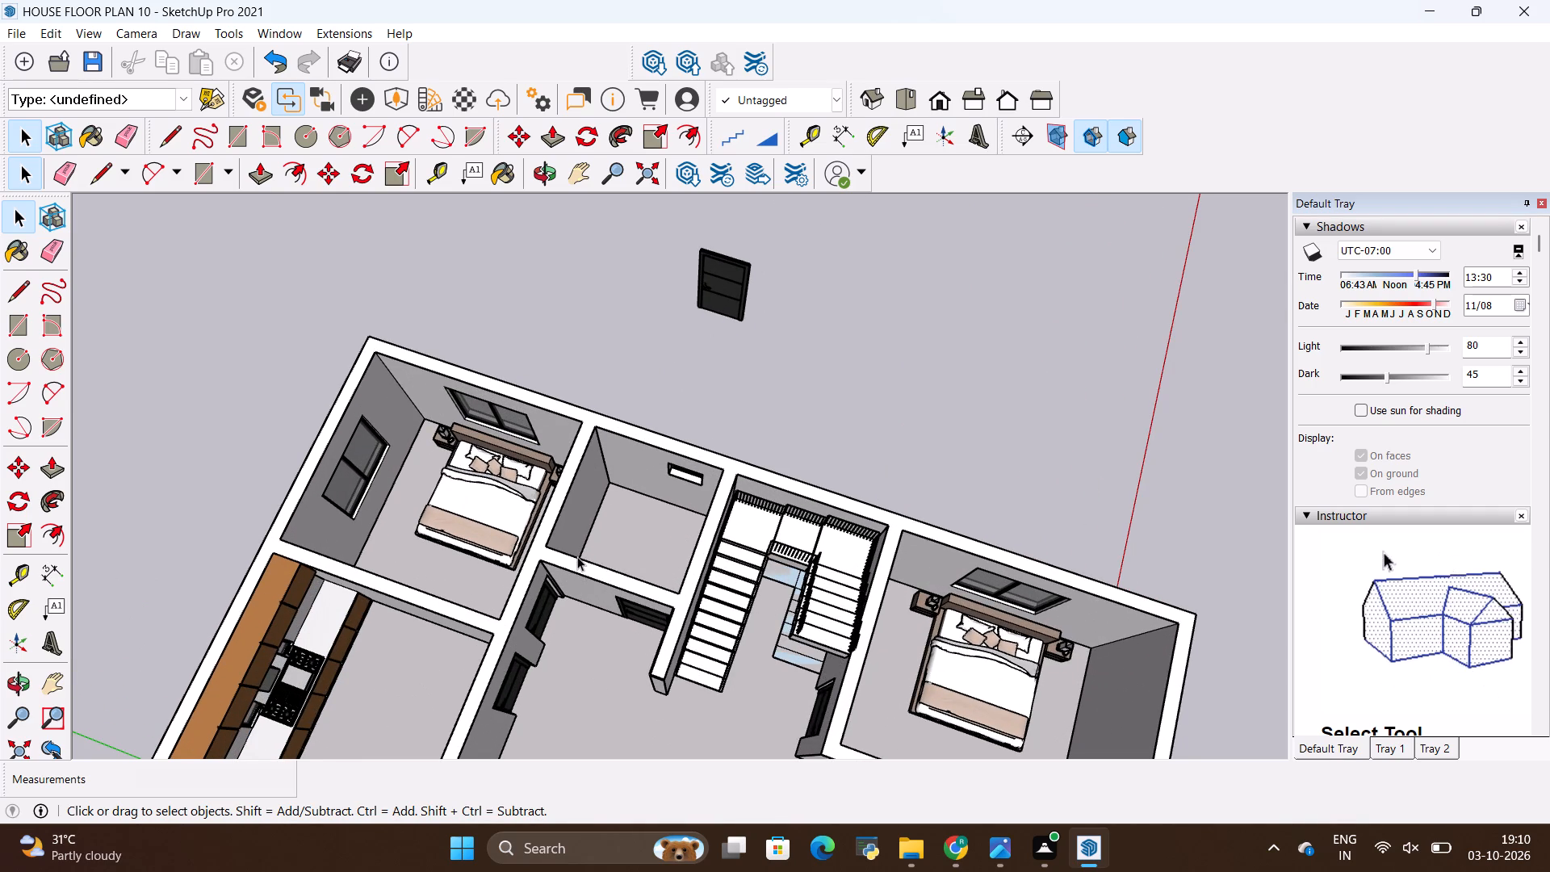
scroll(567, 543, up, 6)
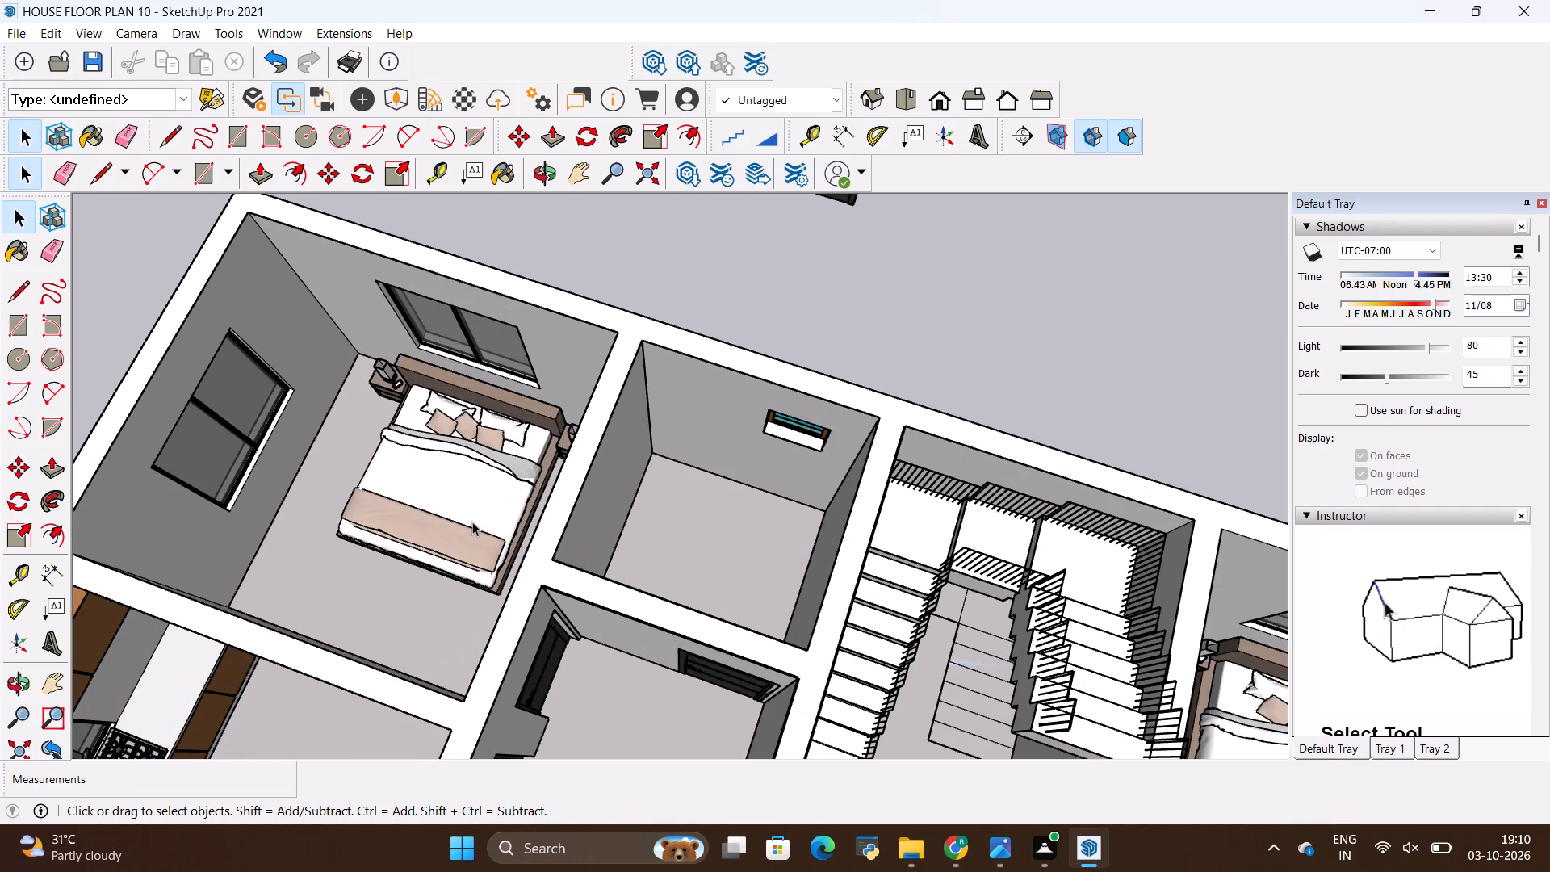
scroll(472, 522, down, 3)
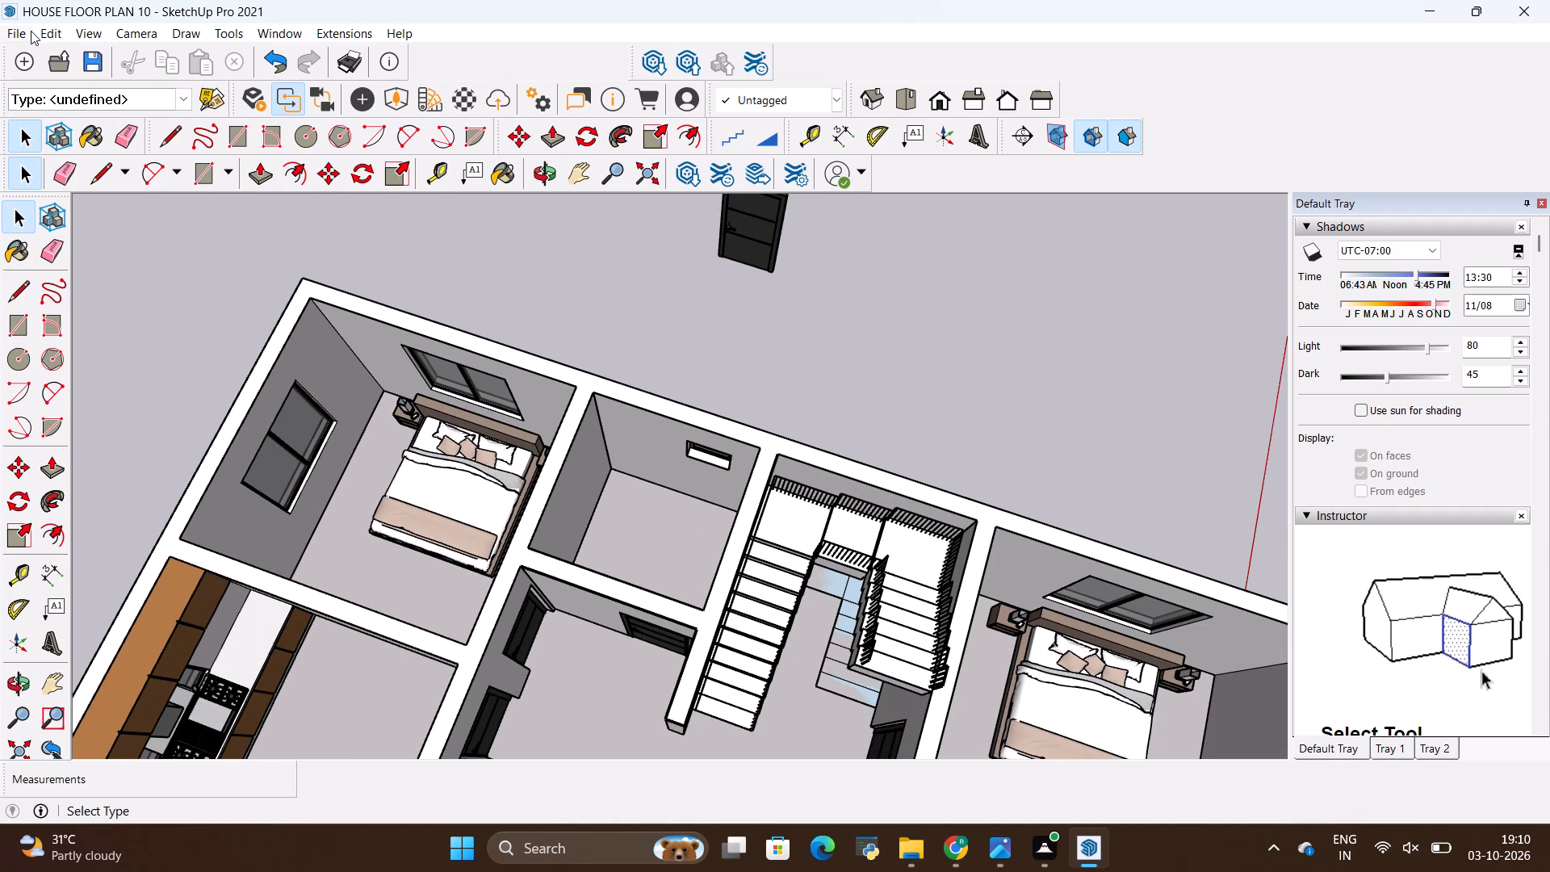
Import the CS300DRT+693x451x763 toilet model and place it on the floor of the small room beside the staircase.
click(29, 32)
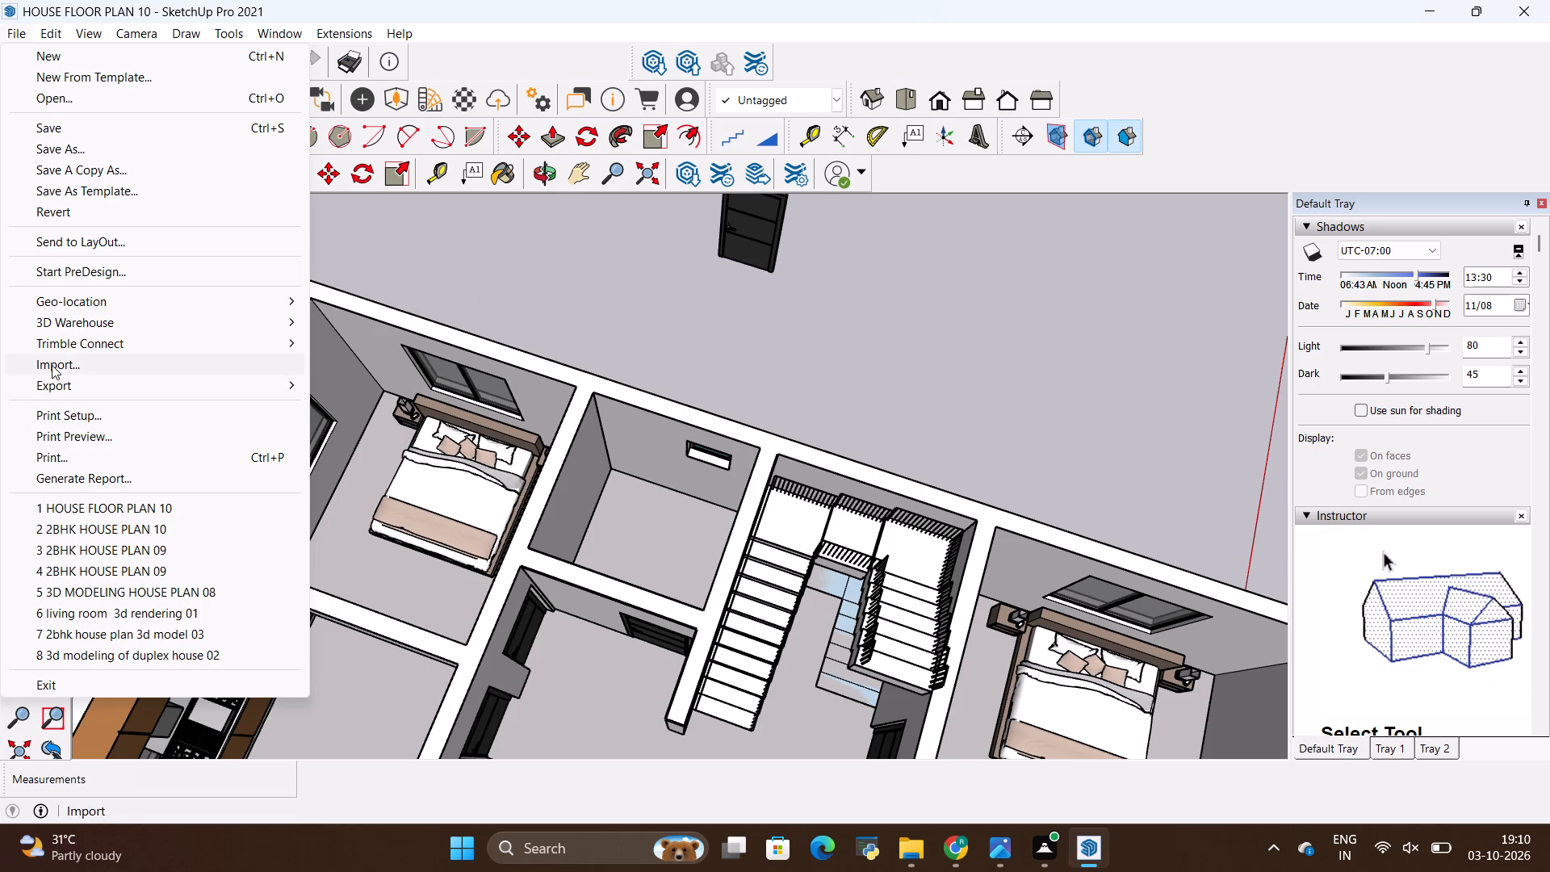
click(52, 365)
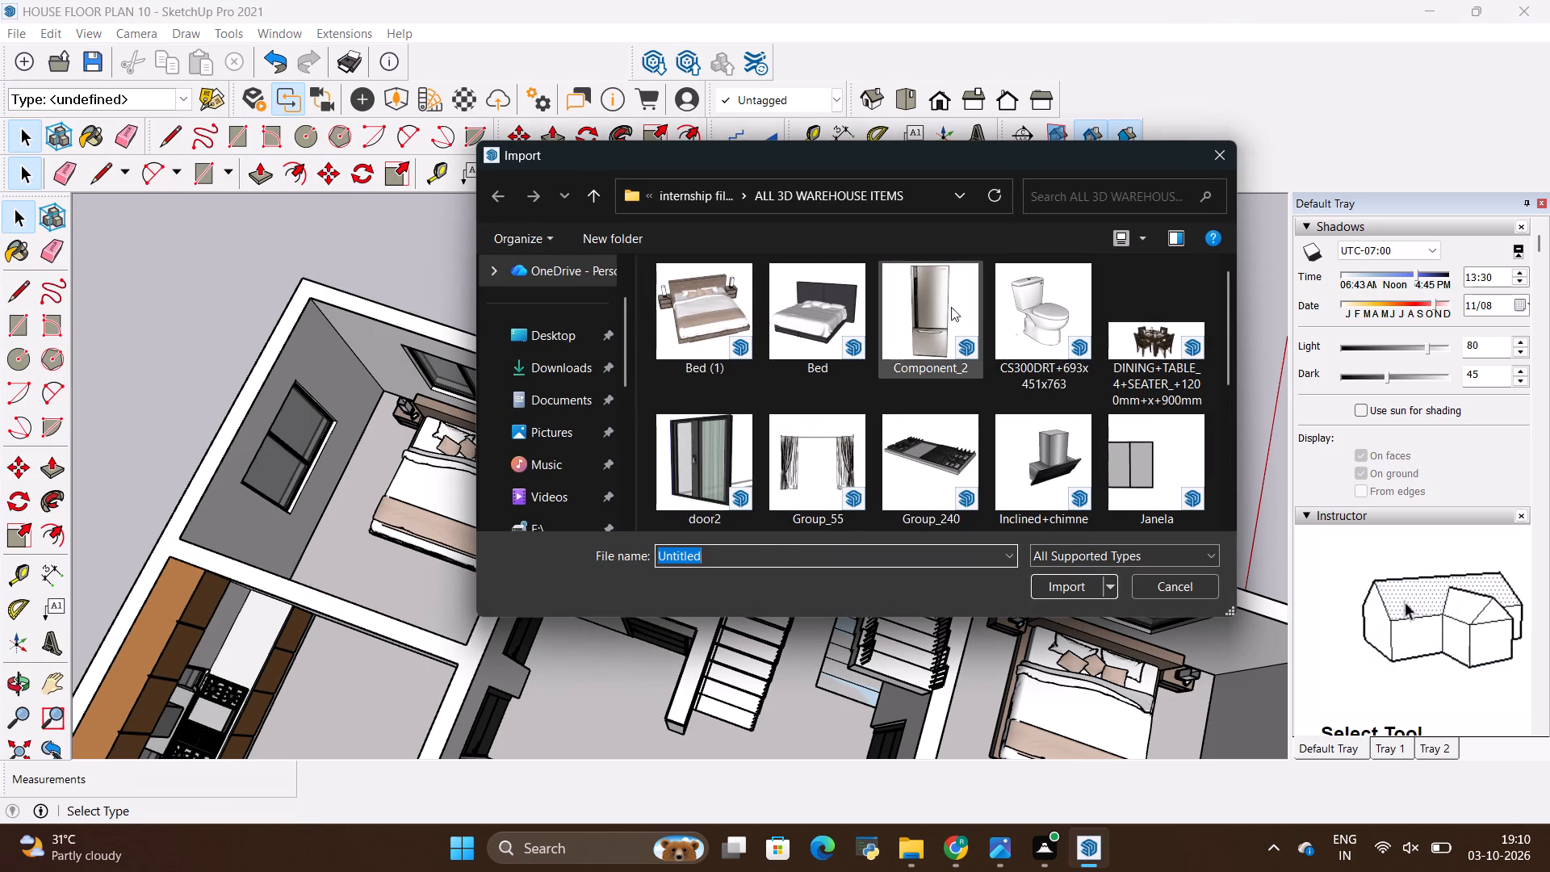
click(1037, 304)
click(1071, 581)
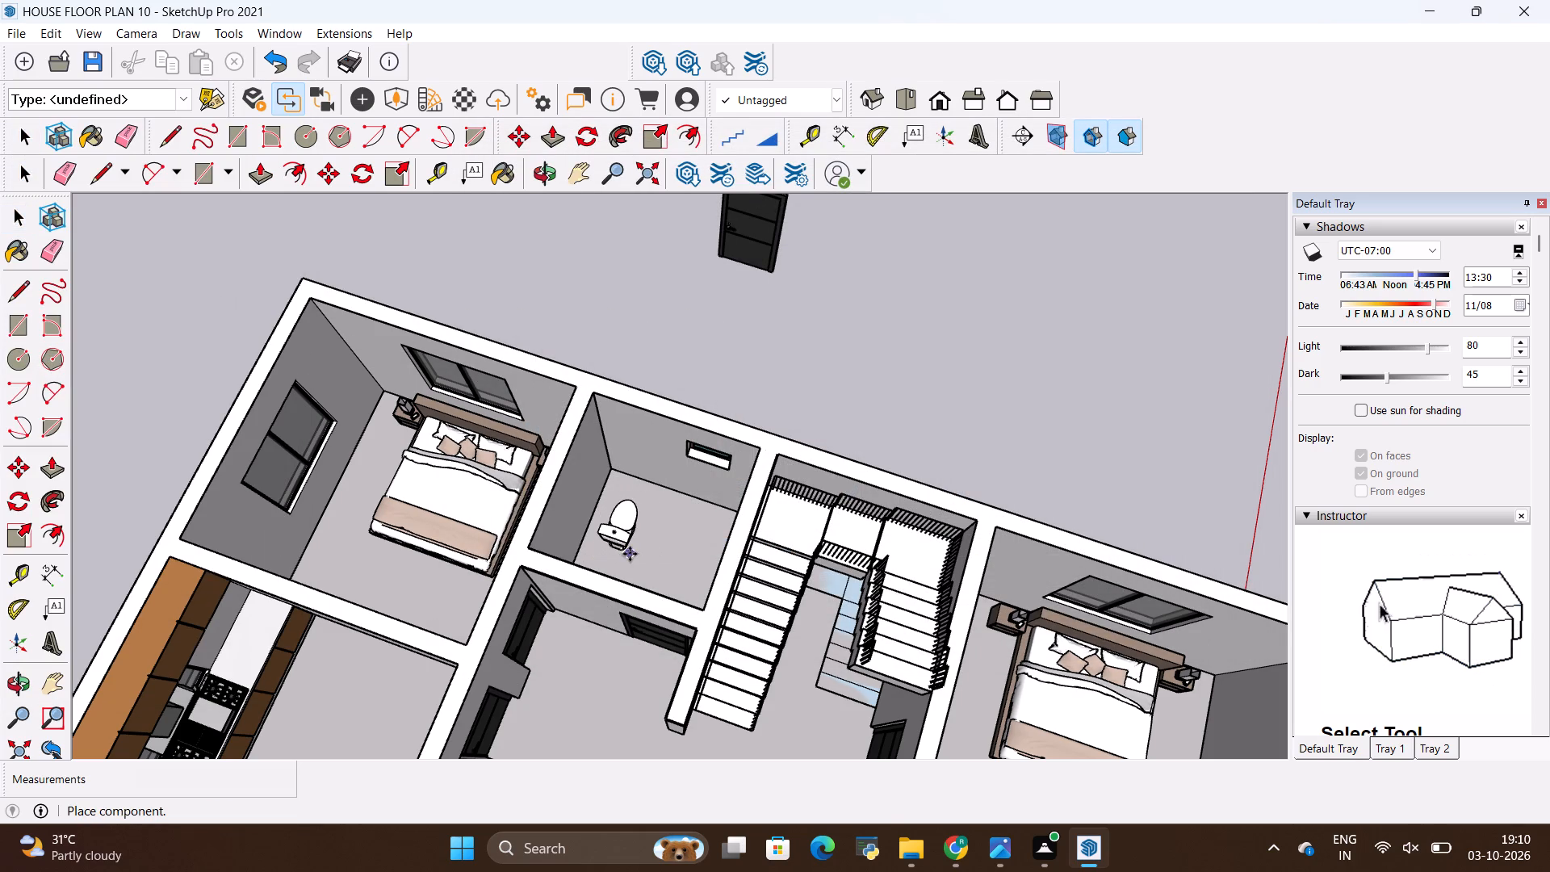
scroll(630, 554, up, 5)
click(636, 554)
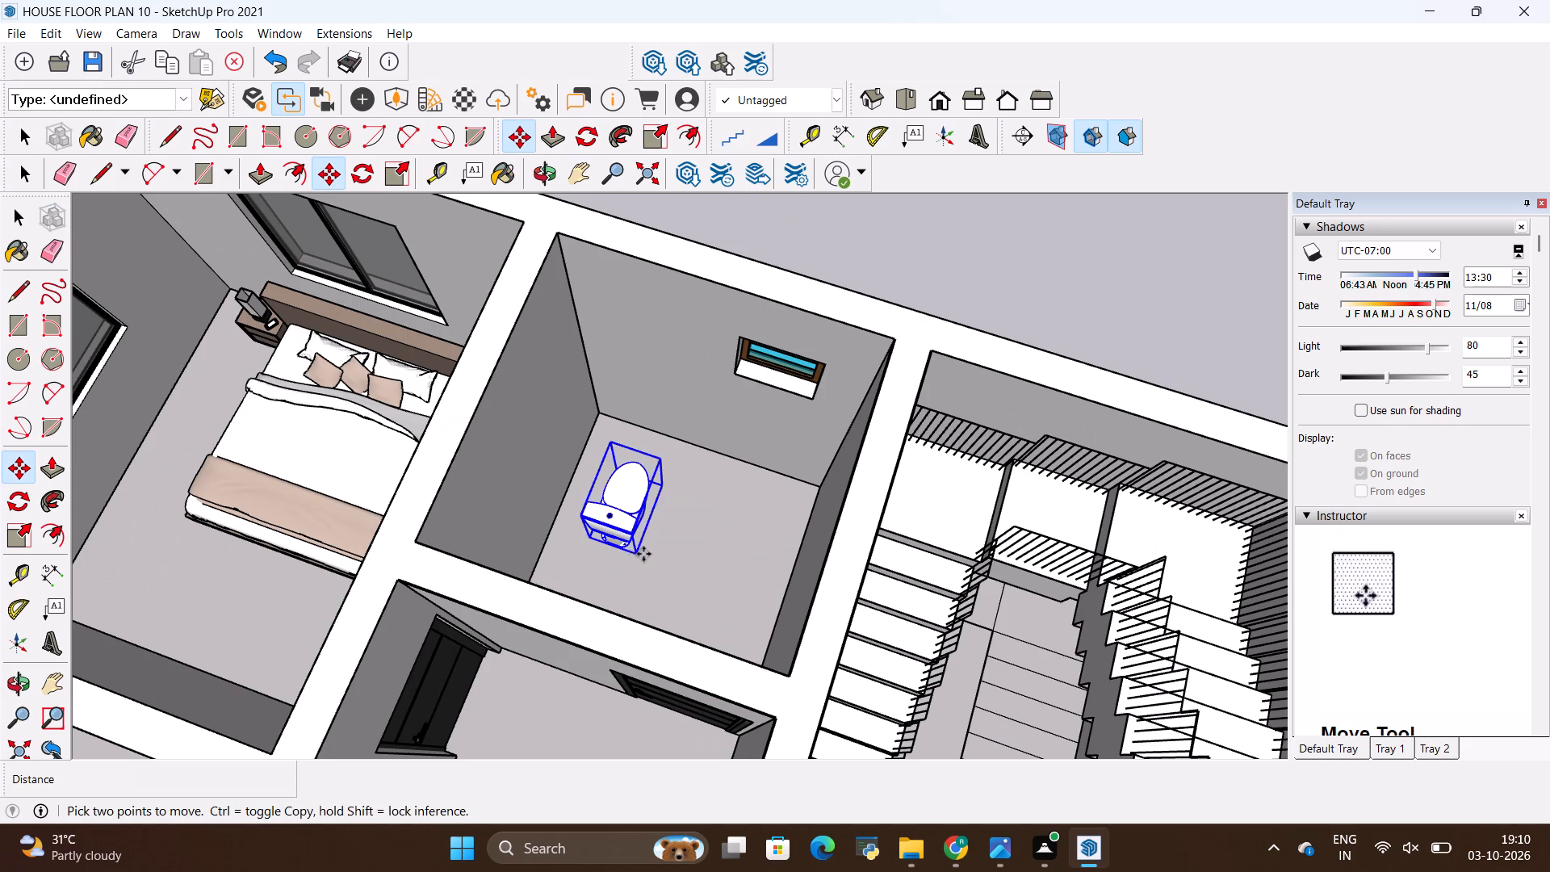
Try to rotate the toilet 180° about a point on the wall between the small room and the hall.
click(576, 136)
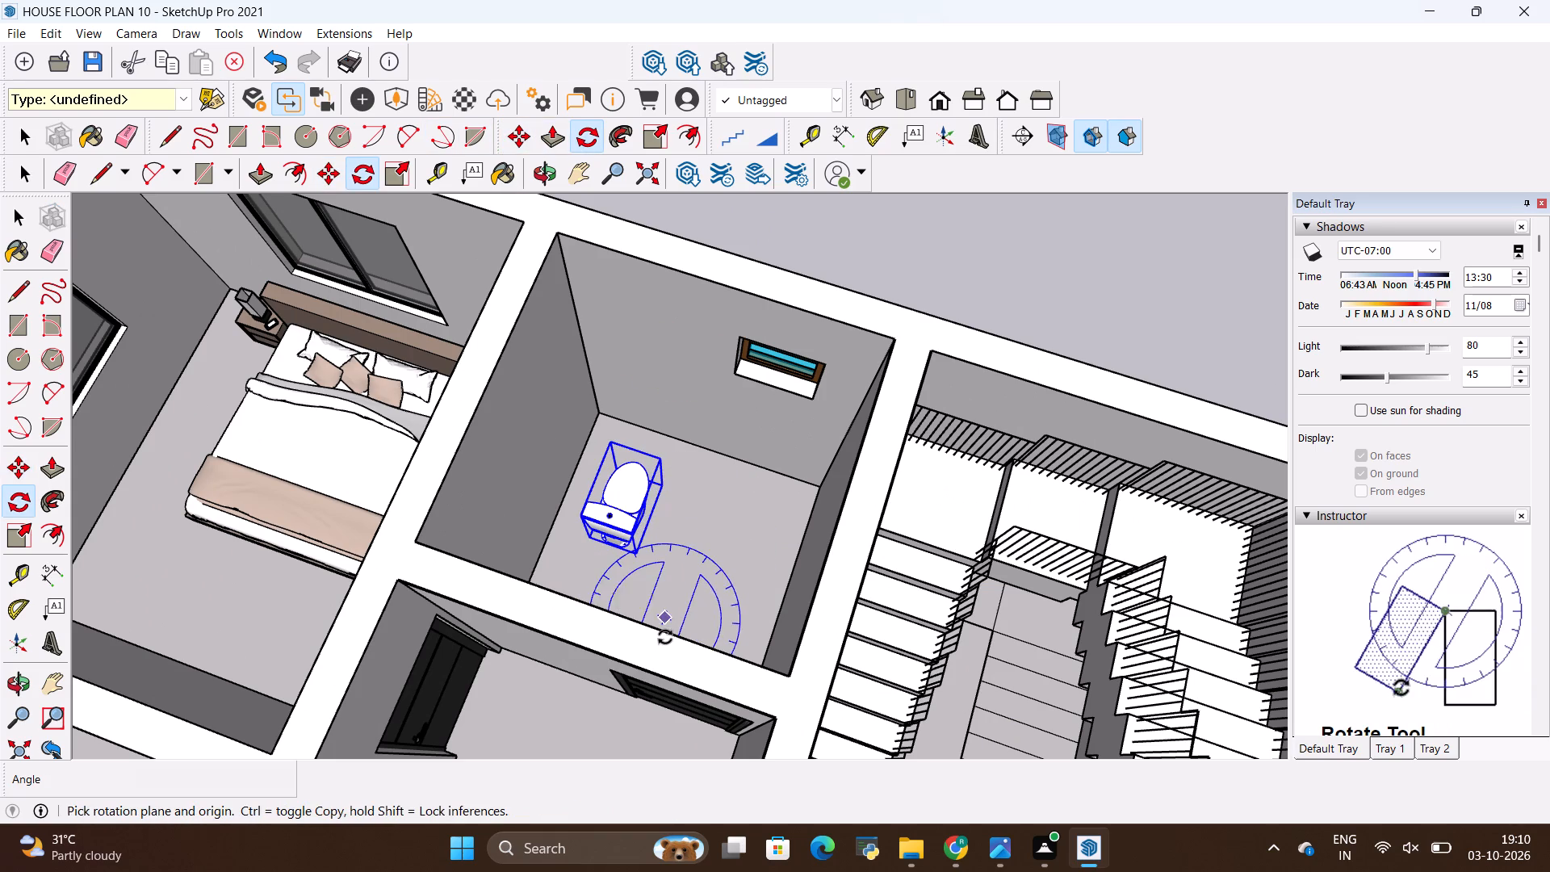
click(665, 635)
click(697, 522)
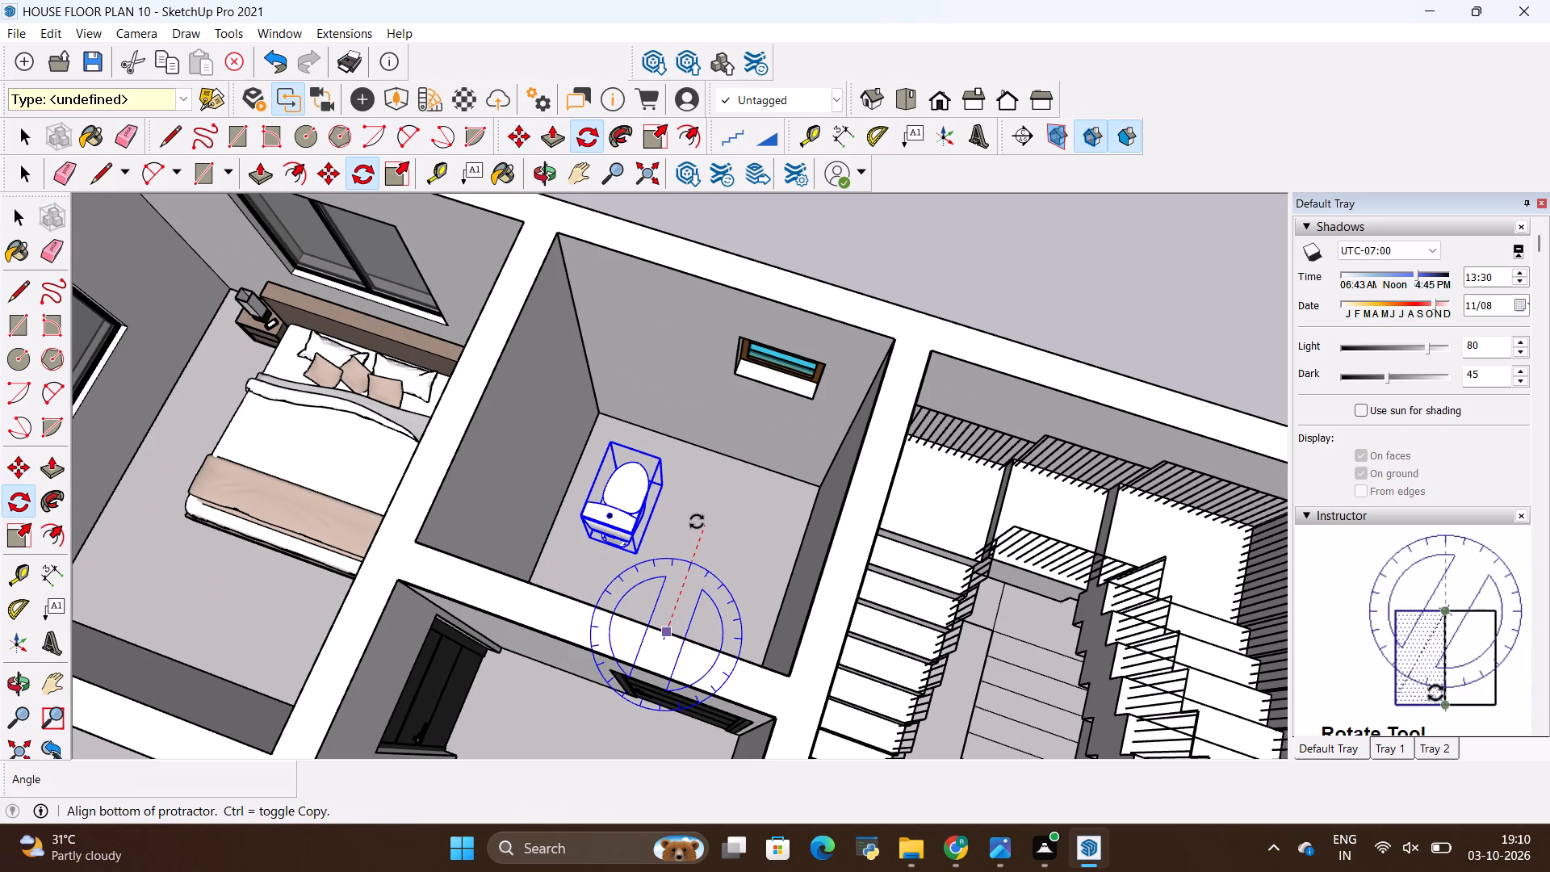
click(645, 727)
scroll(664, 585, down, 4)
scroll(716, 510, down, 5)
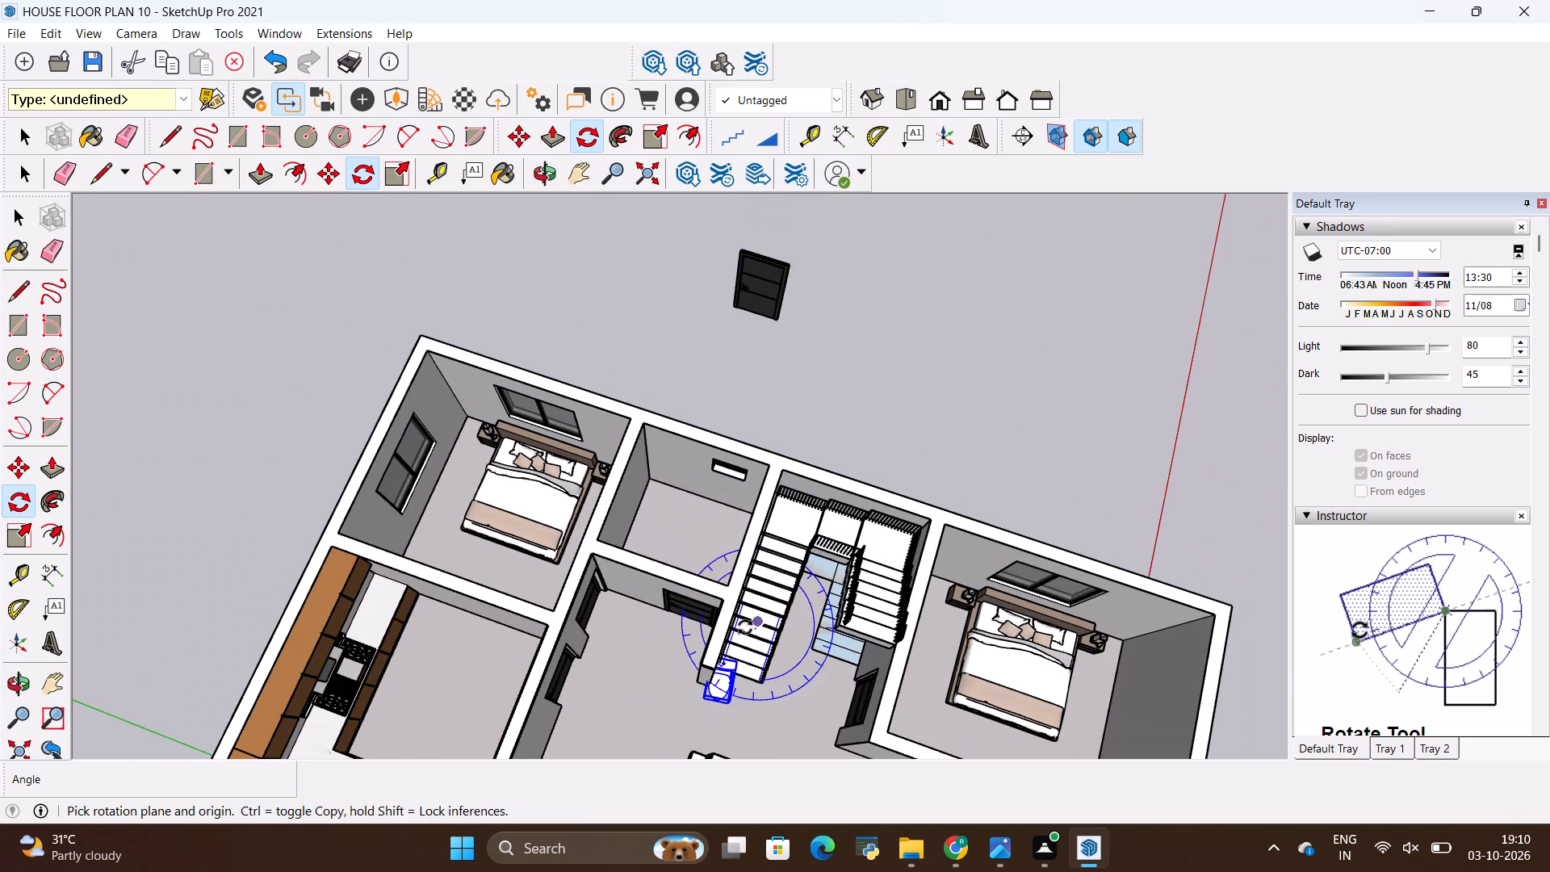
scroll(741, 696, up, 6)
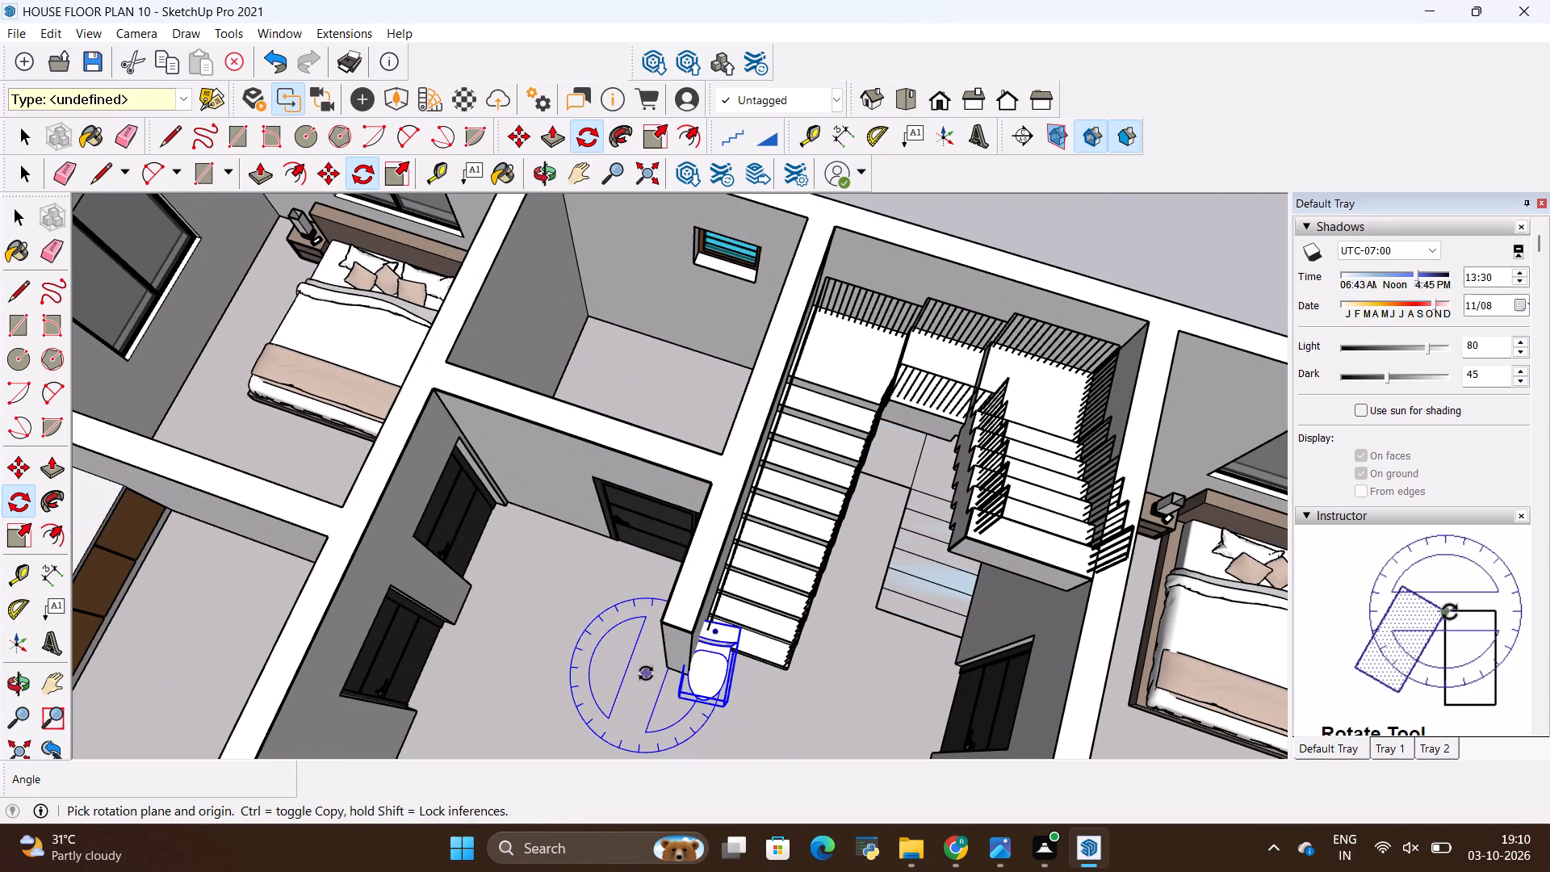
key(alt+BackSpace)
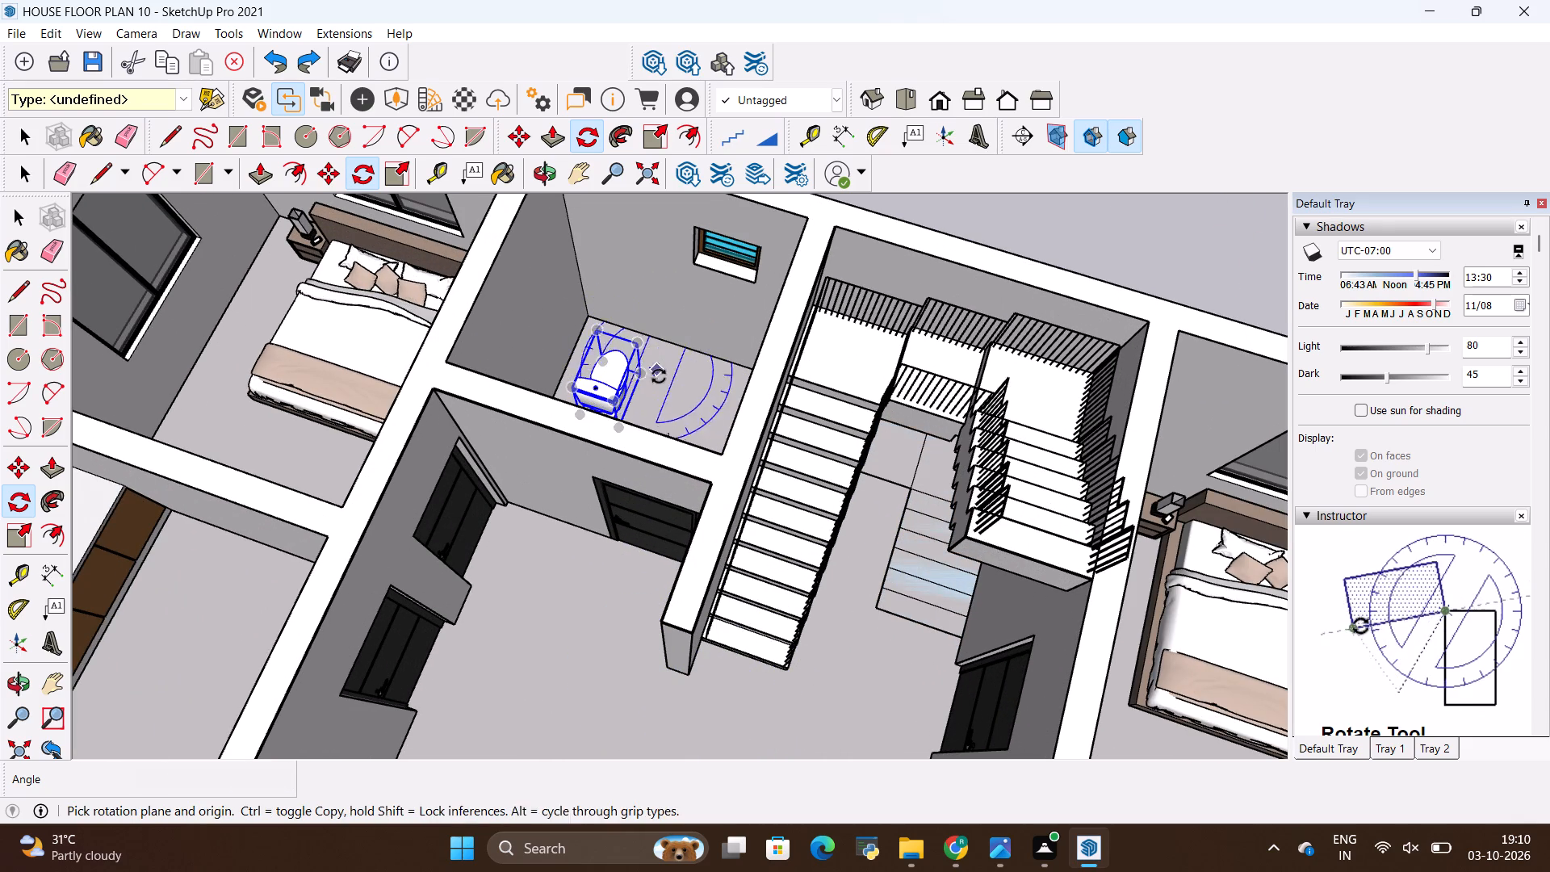
Rotate the toilet 180° about a point on the floor beside it, so its tank faces the ventilator wall.
click(639, 417)
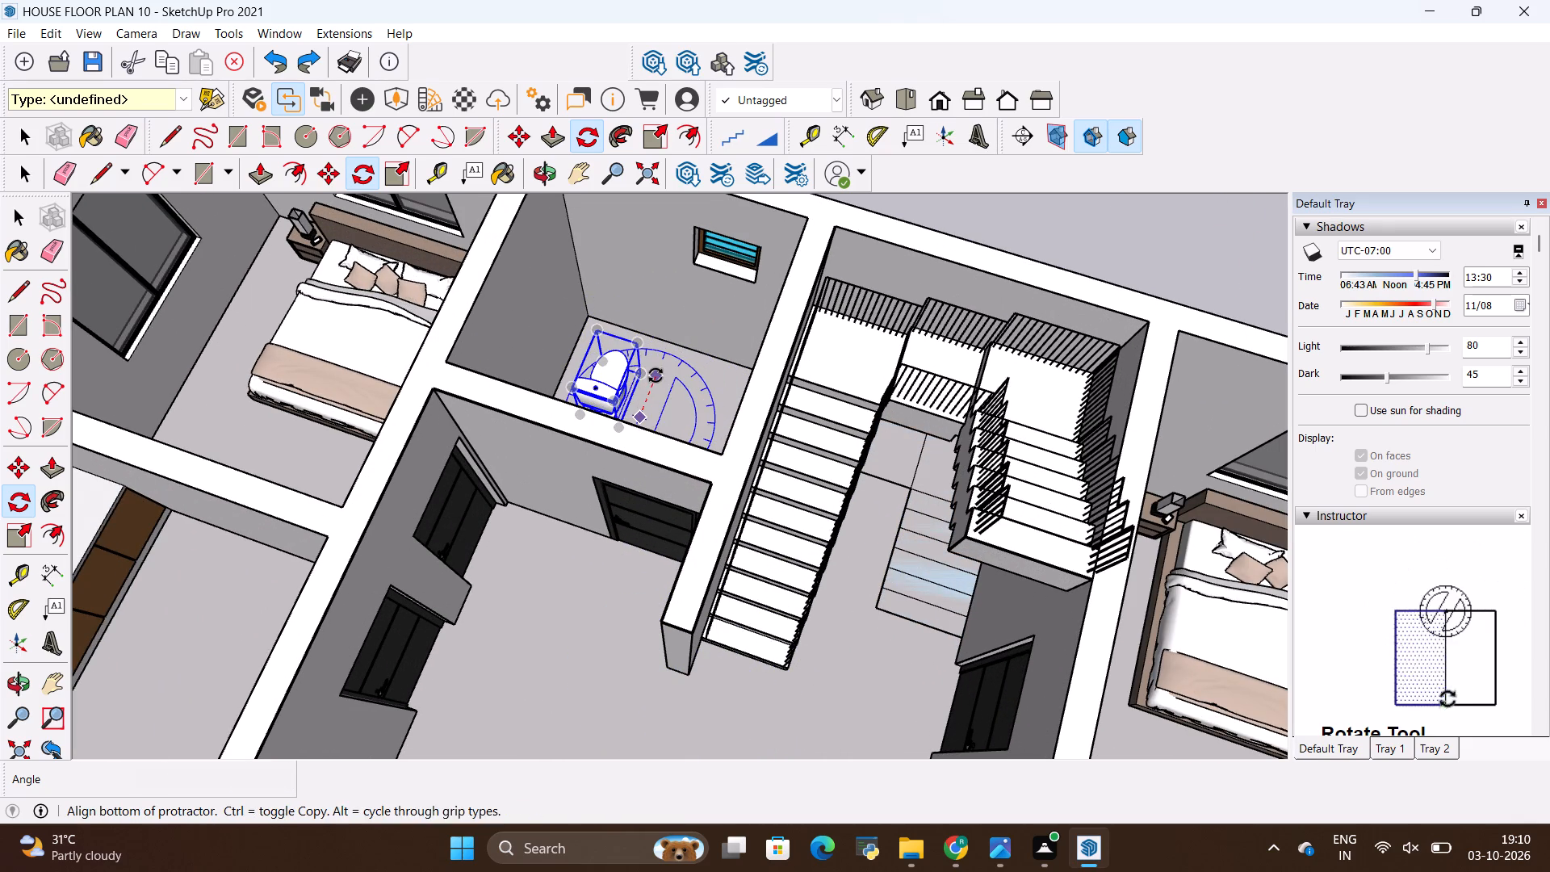
click(658, 375)
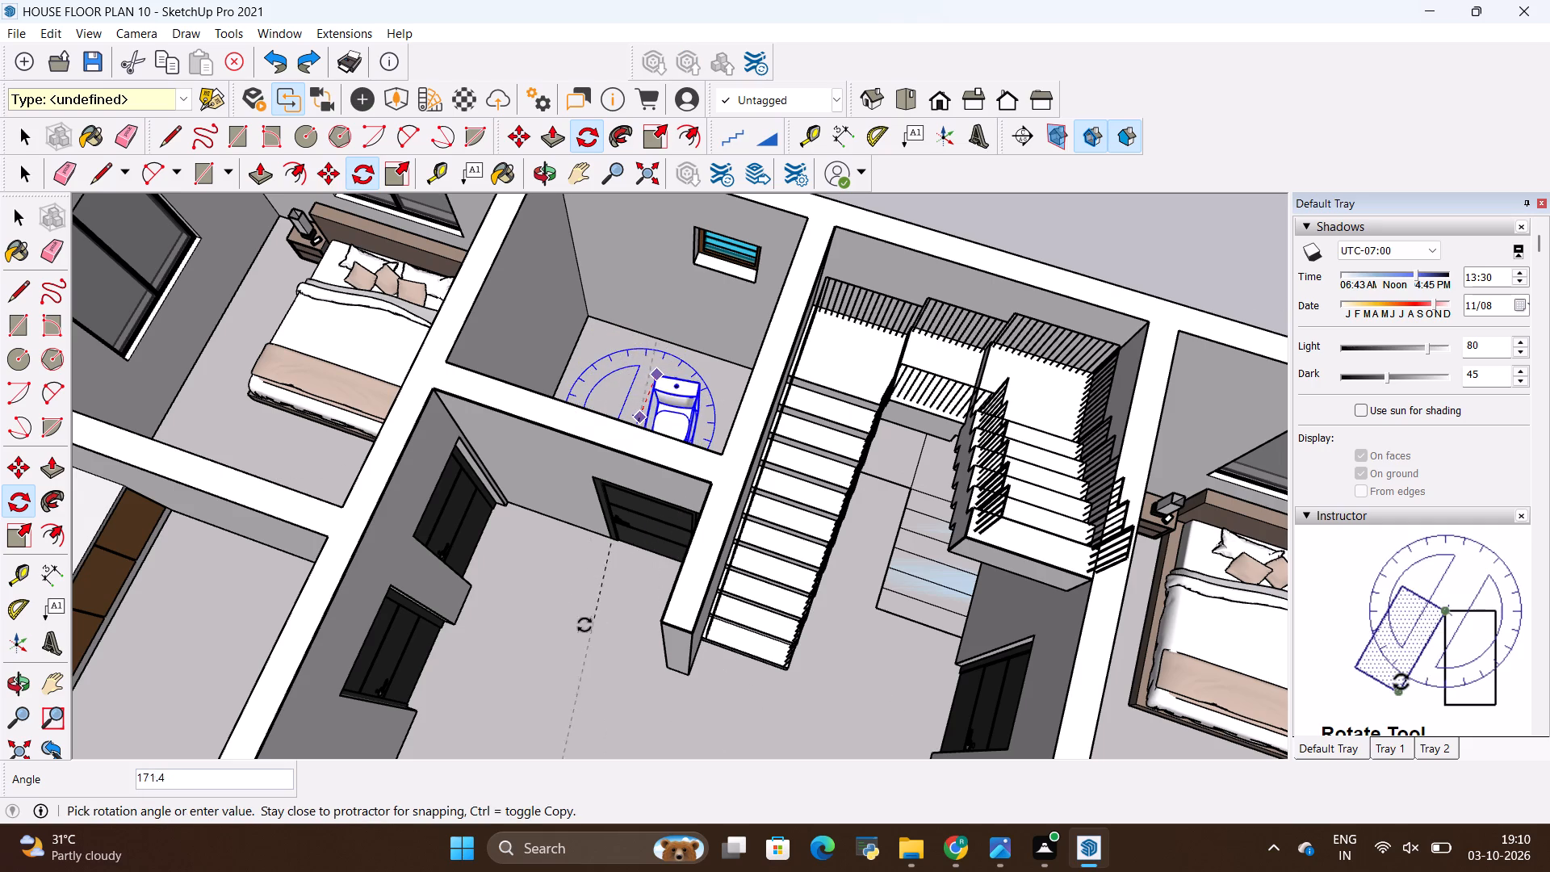
click(546, 640)
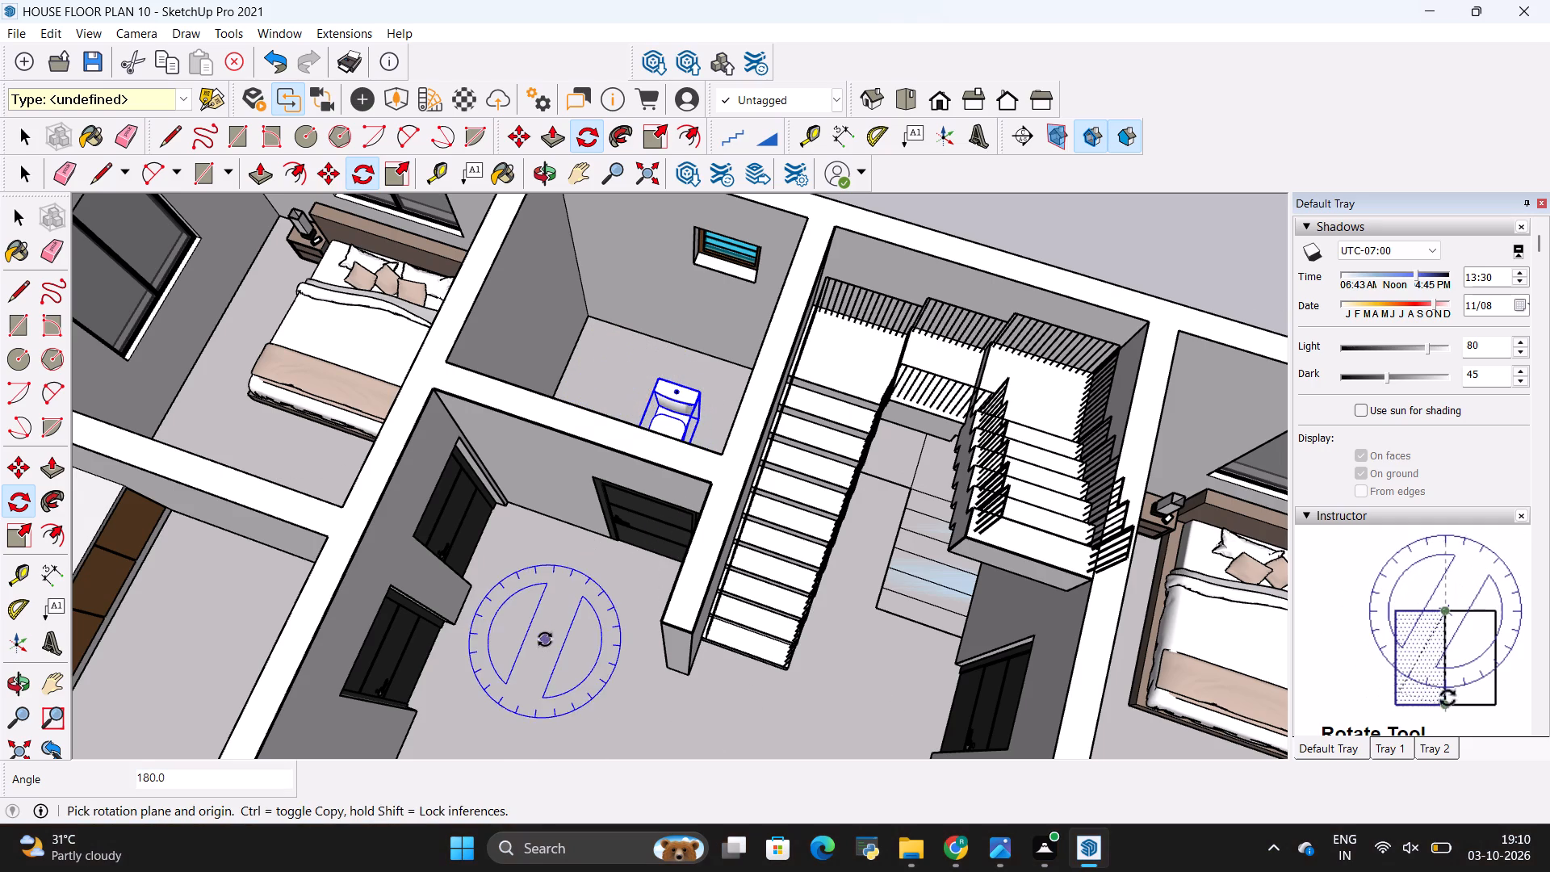
key(space)
click(522, 592)
Scale the toilet up uniformly from a corner to about 1.35 times its size.
scroll(651, 375, up, 4)
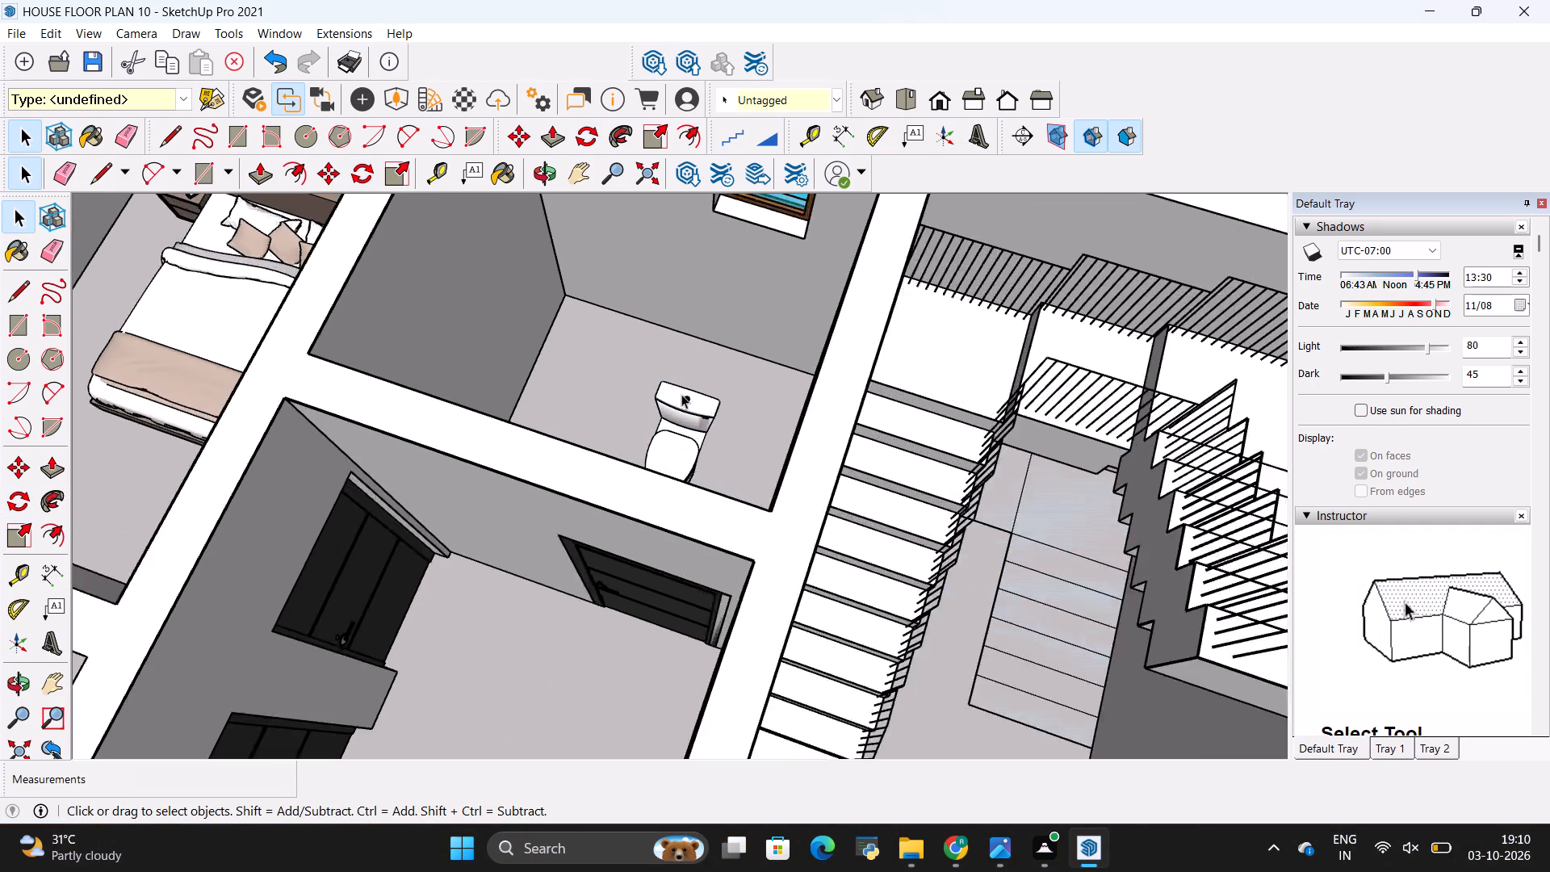
scroll(681, 394, up, 2)
click(681, 400)
key(s)
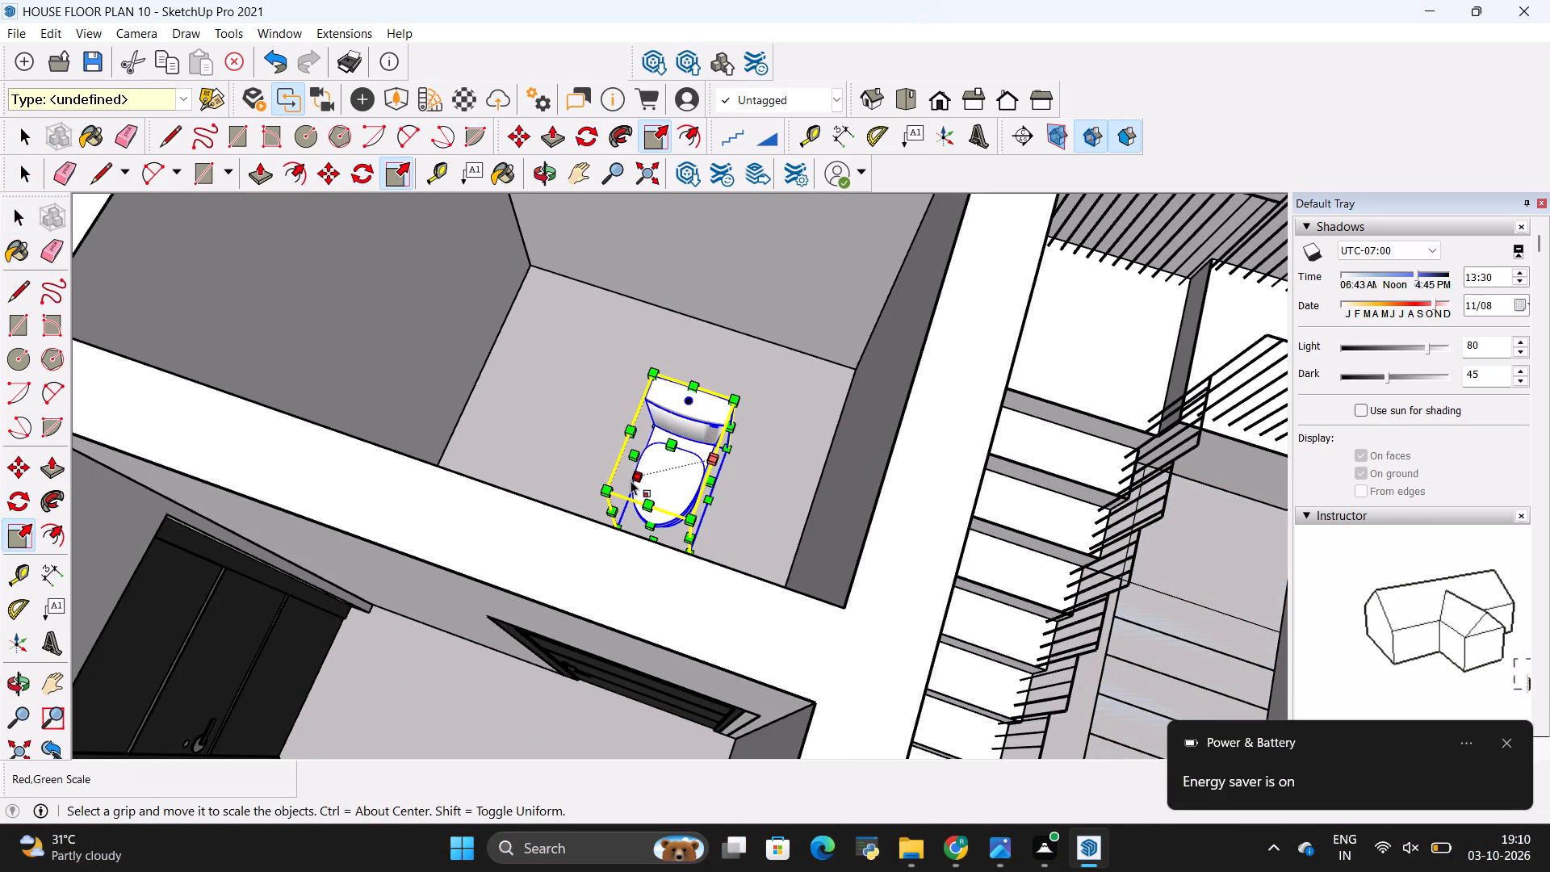
click(608, 488)
click(548, 497)
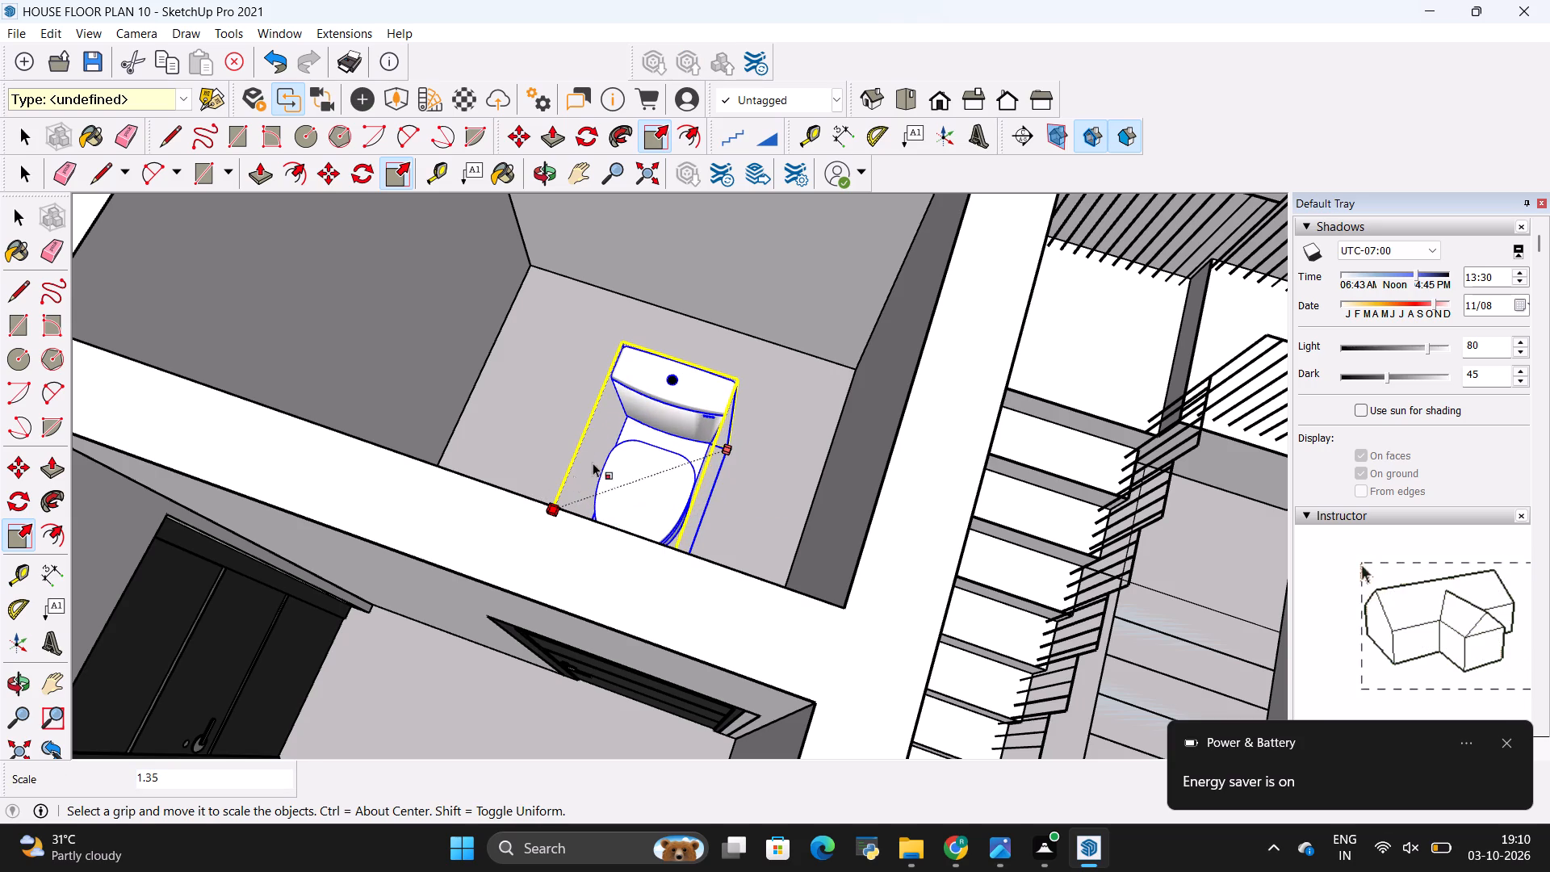
Move the enlarged toilet across the small room's floor until its tank backs onto the ventilator wall.
key(m)
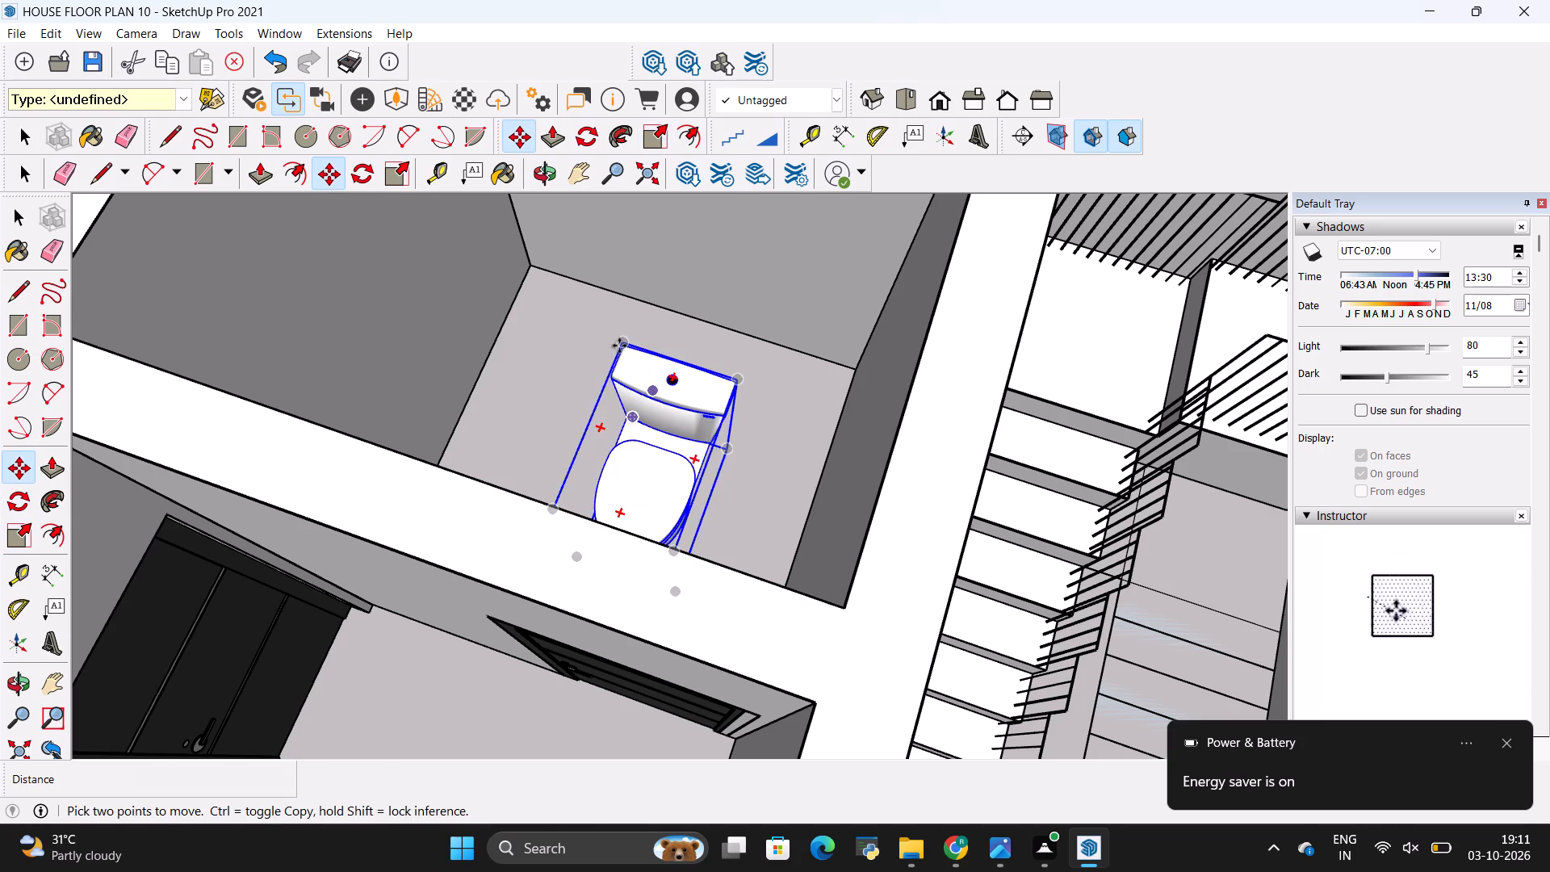
click(618, 346)
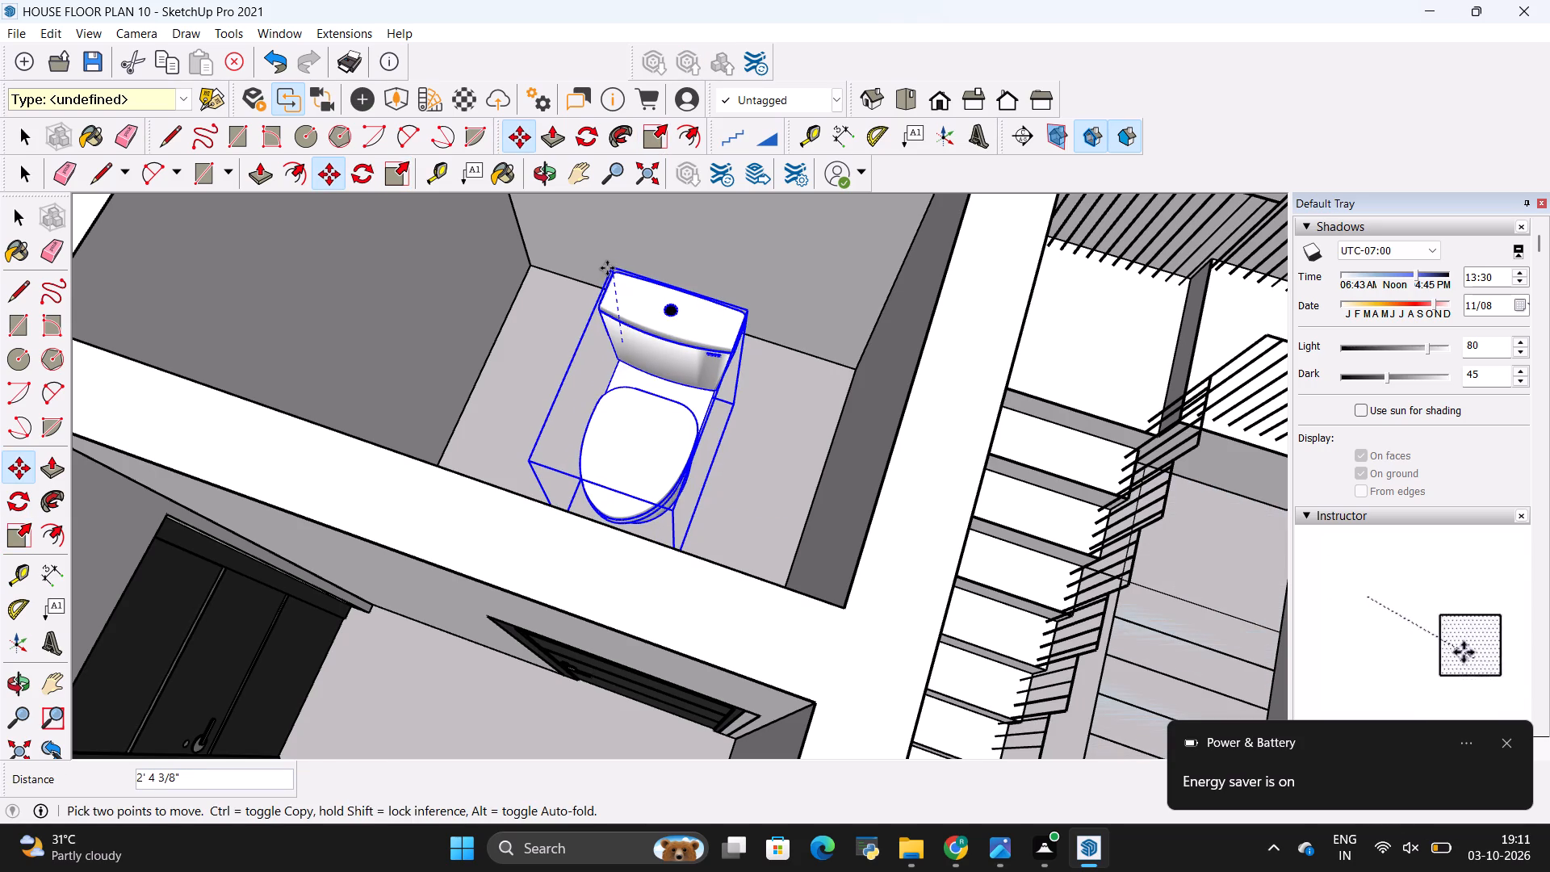
click(607, 268)
middle_drag(814, 447, 492, 470)
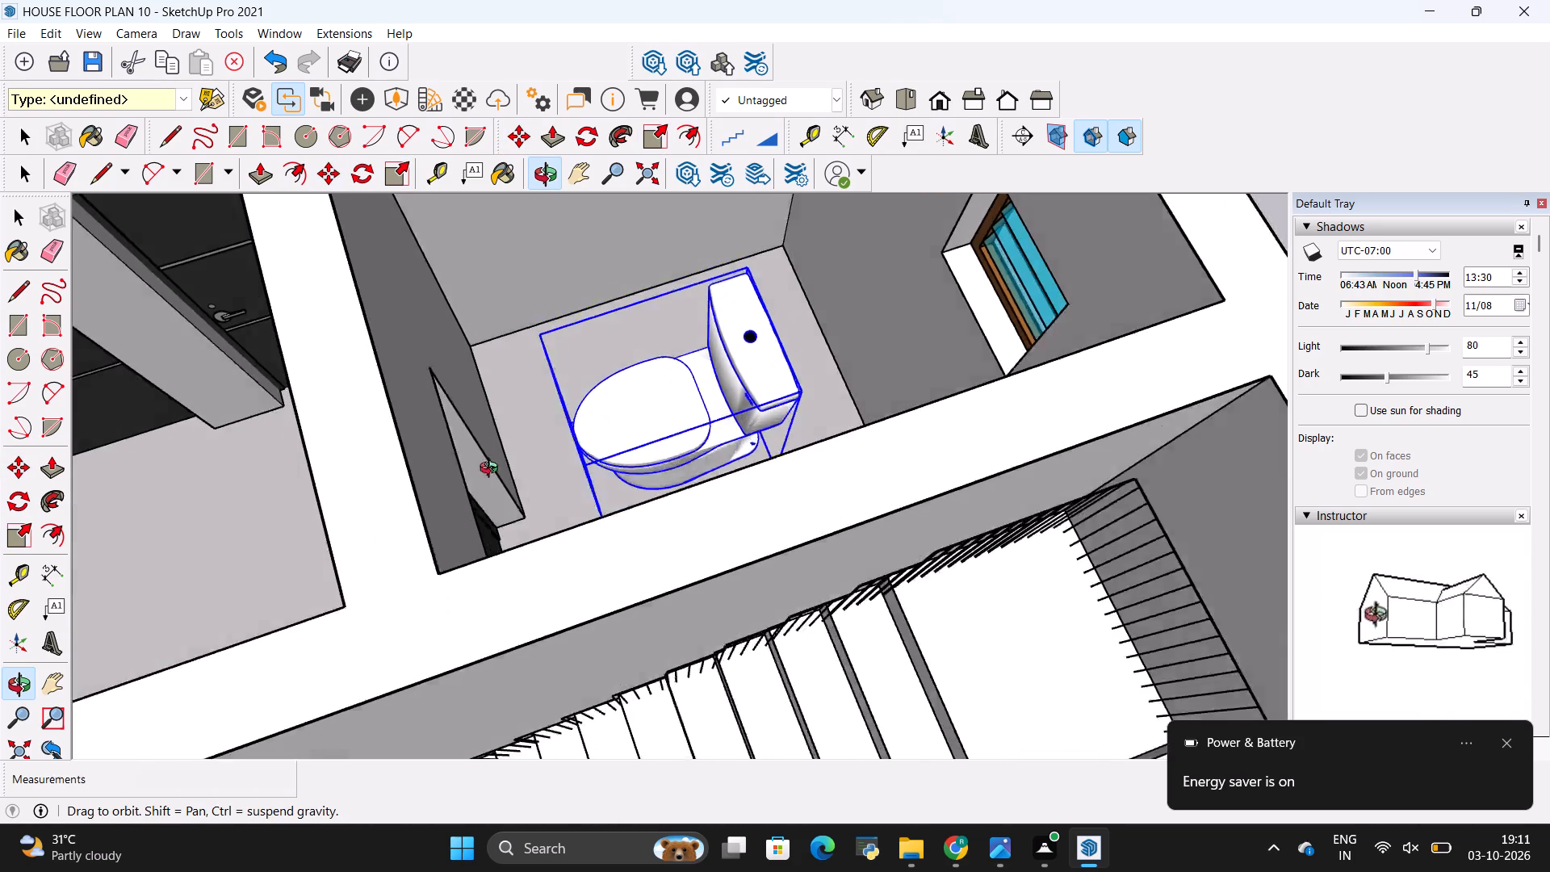
middle_drag(492, 470, 492, 473)
scroll(664, 446, up, 7)
click(827, 486)
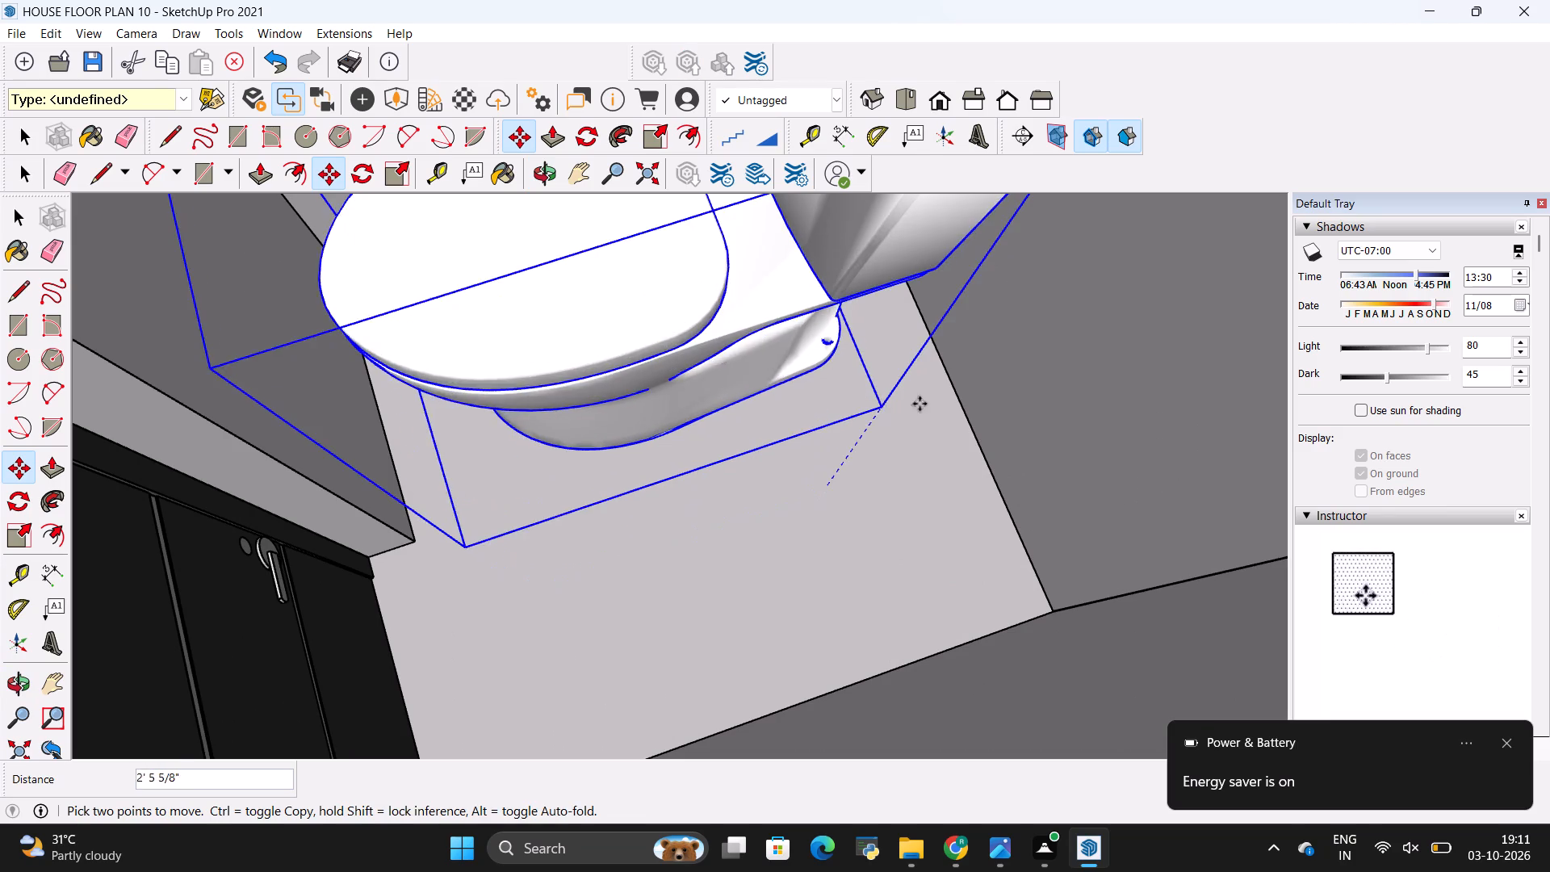
click(955, 405)
scroll(904, 485, down, 9)
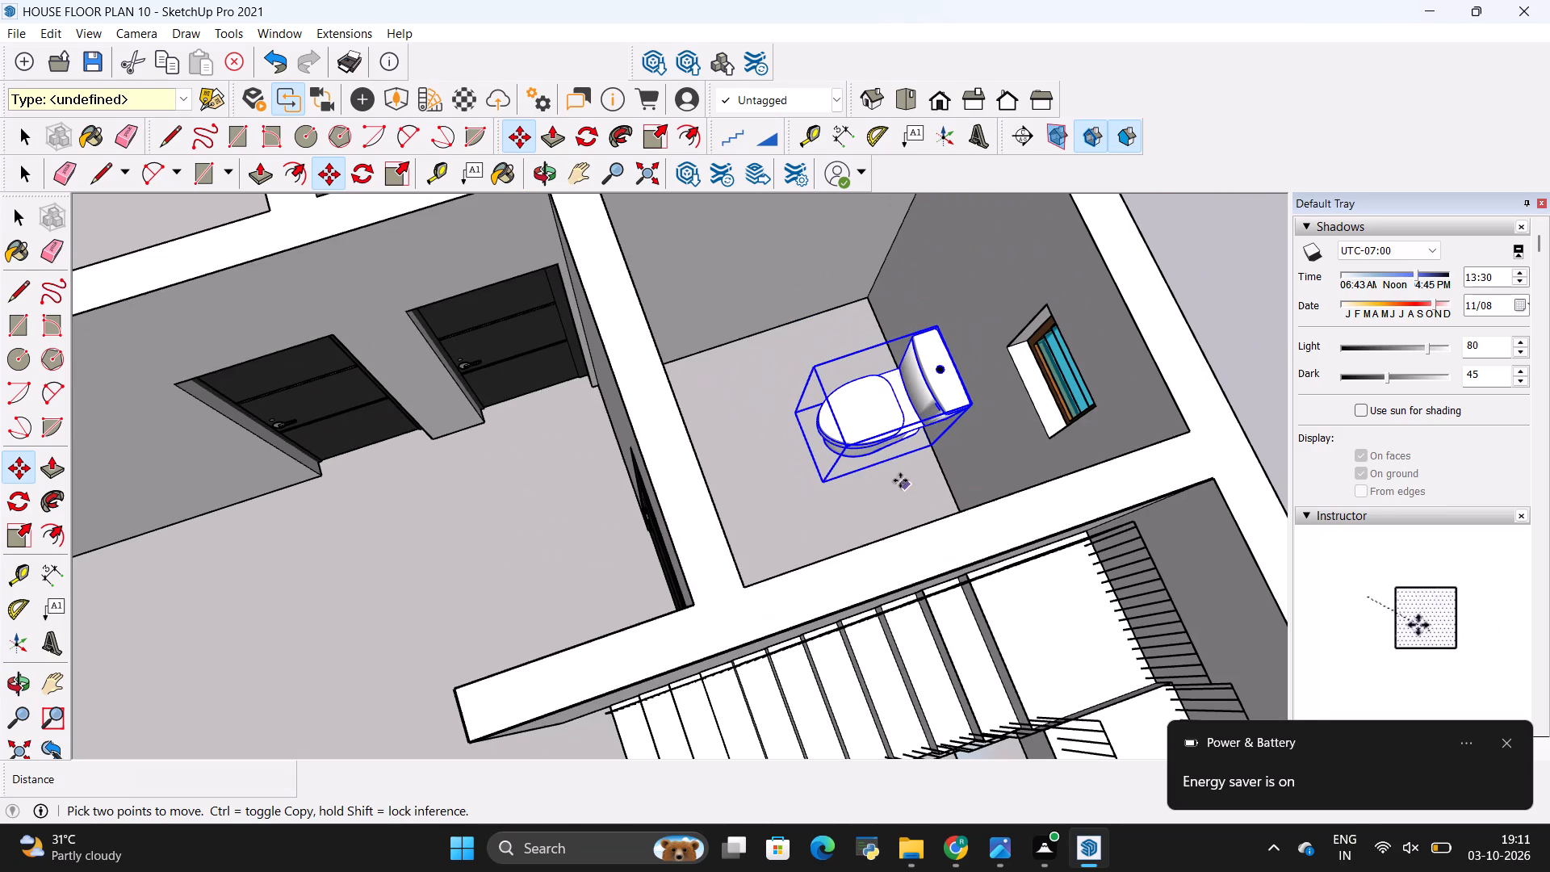
click(756, 505)
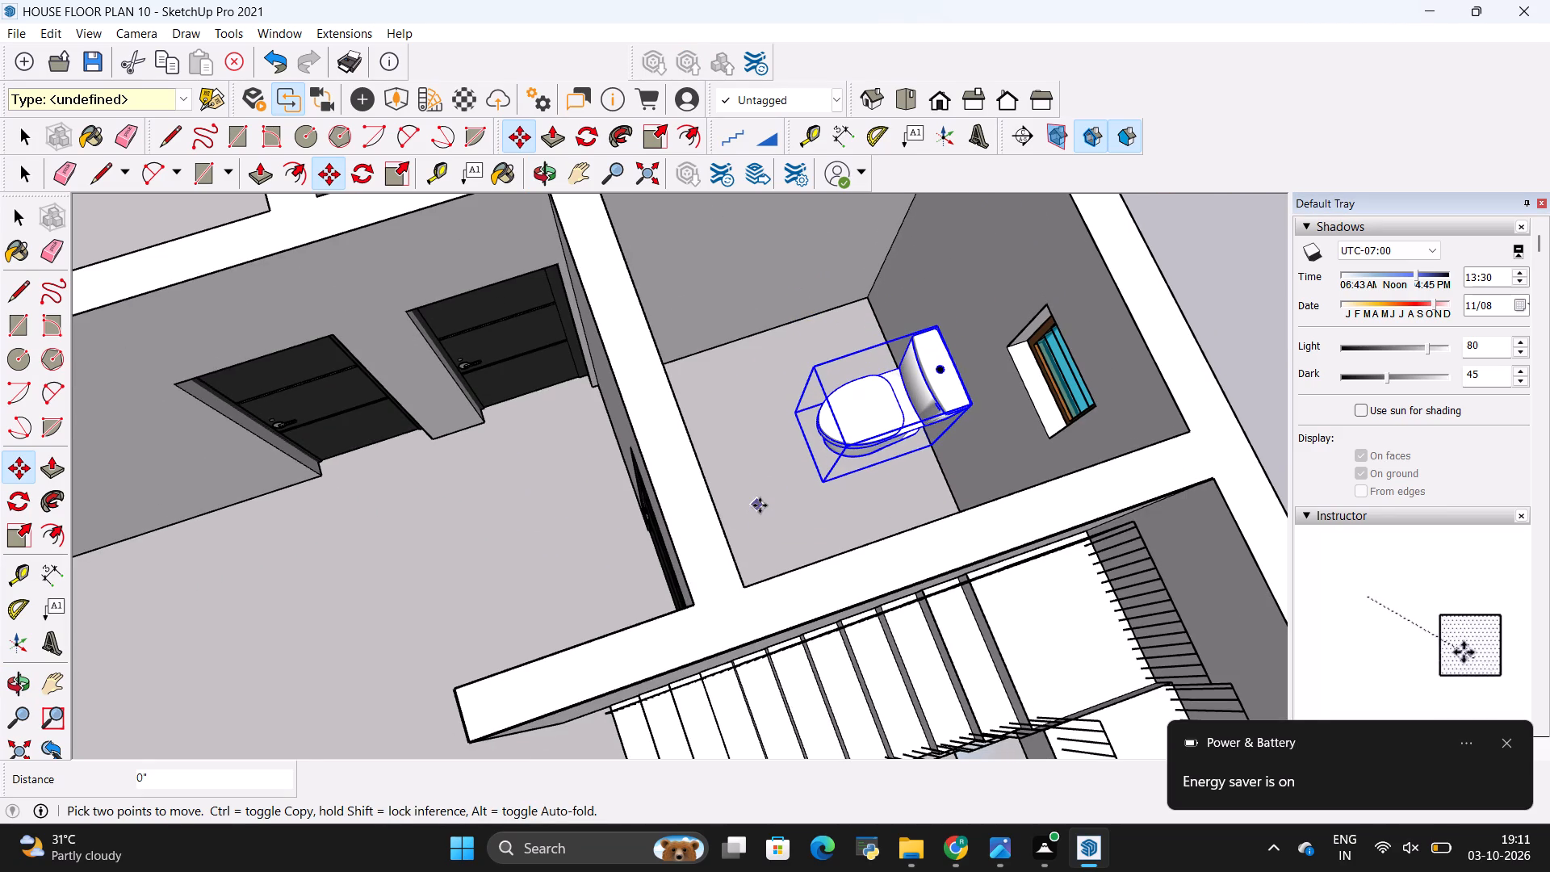
click(760, 505)
key(space)
click(758, 505)
Examine the whole house from several sides, including the kitchen, both bedrooms, the toilet room, the hall and the staircase.
scroll(761, 509, down, 8)
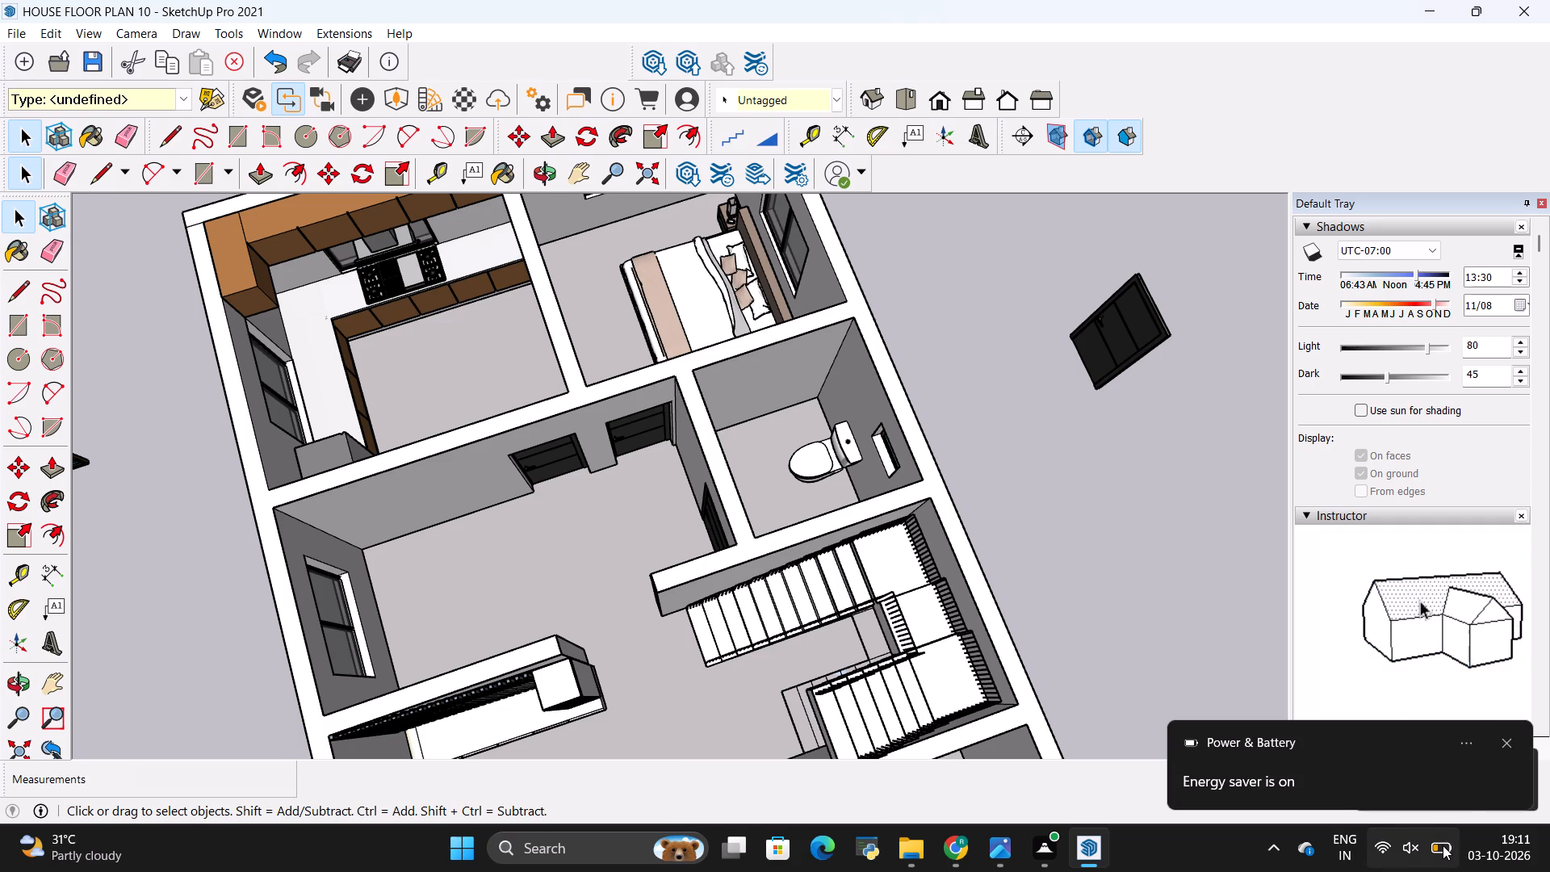
click(1500, 739)
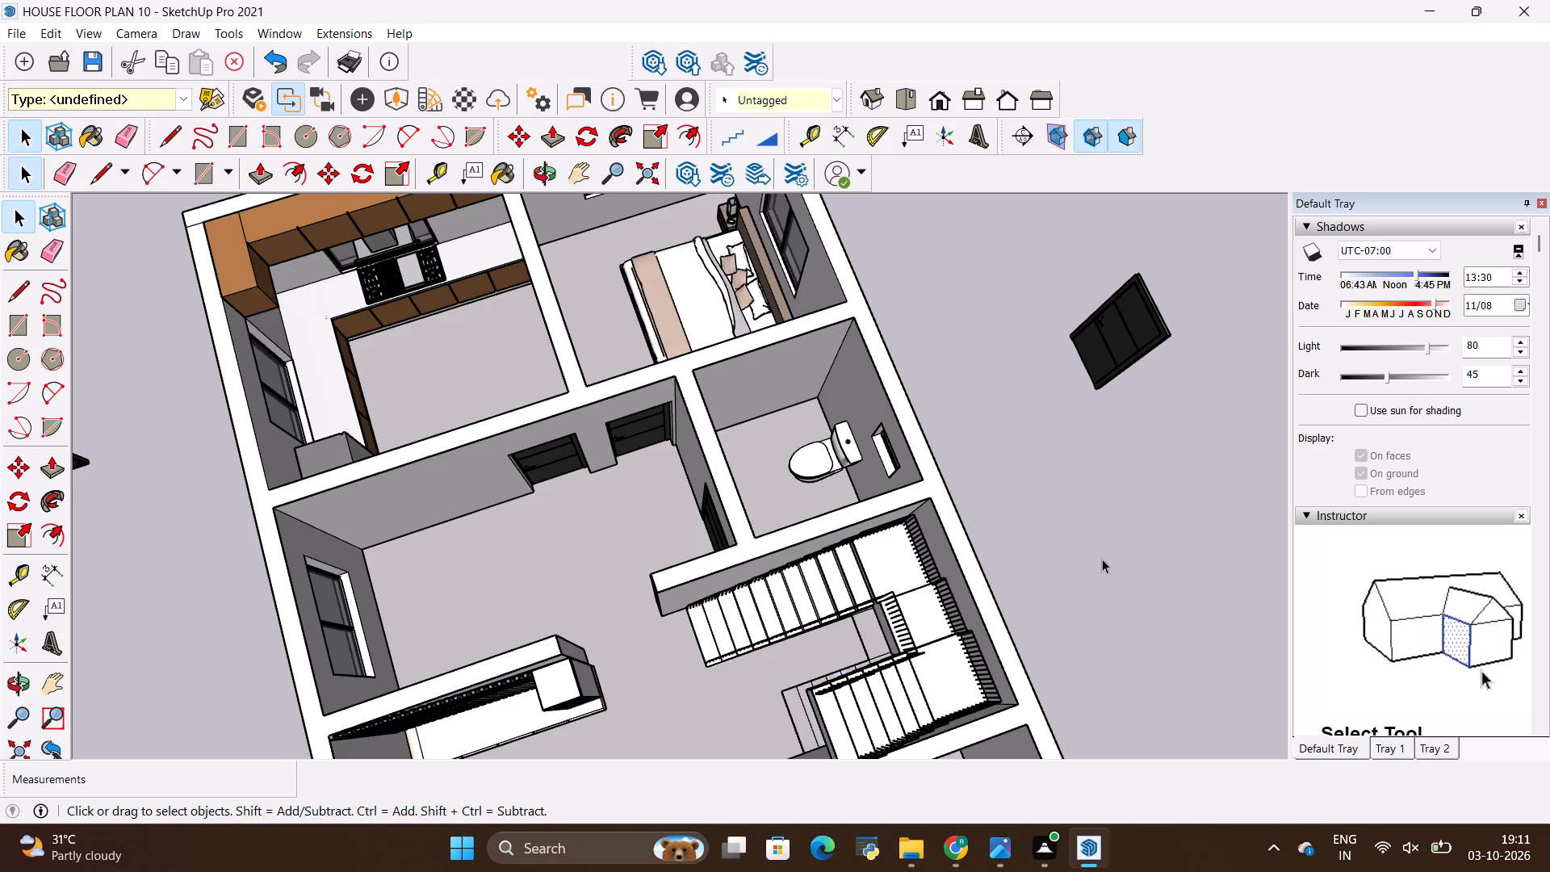
scroll(146, 613, down, 6)
scroll(195, 542, down, 4)
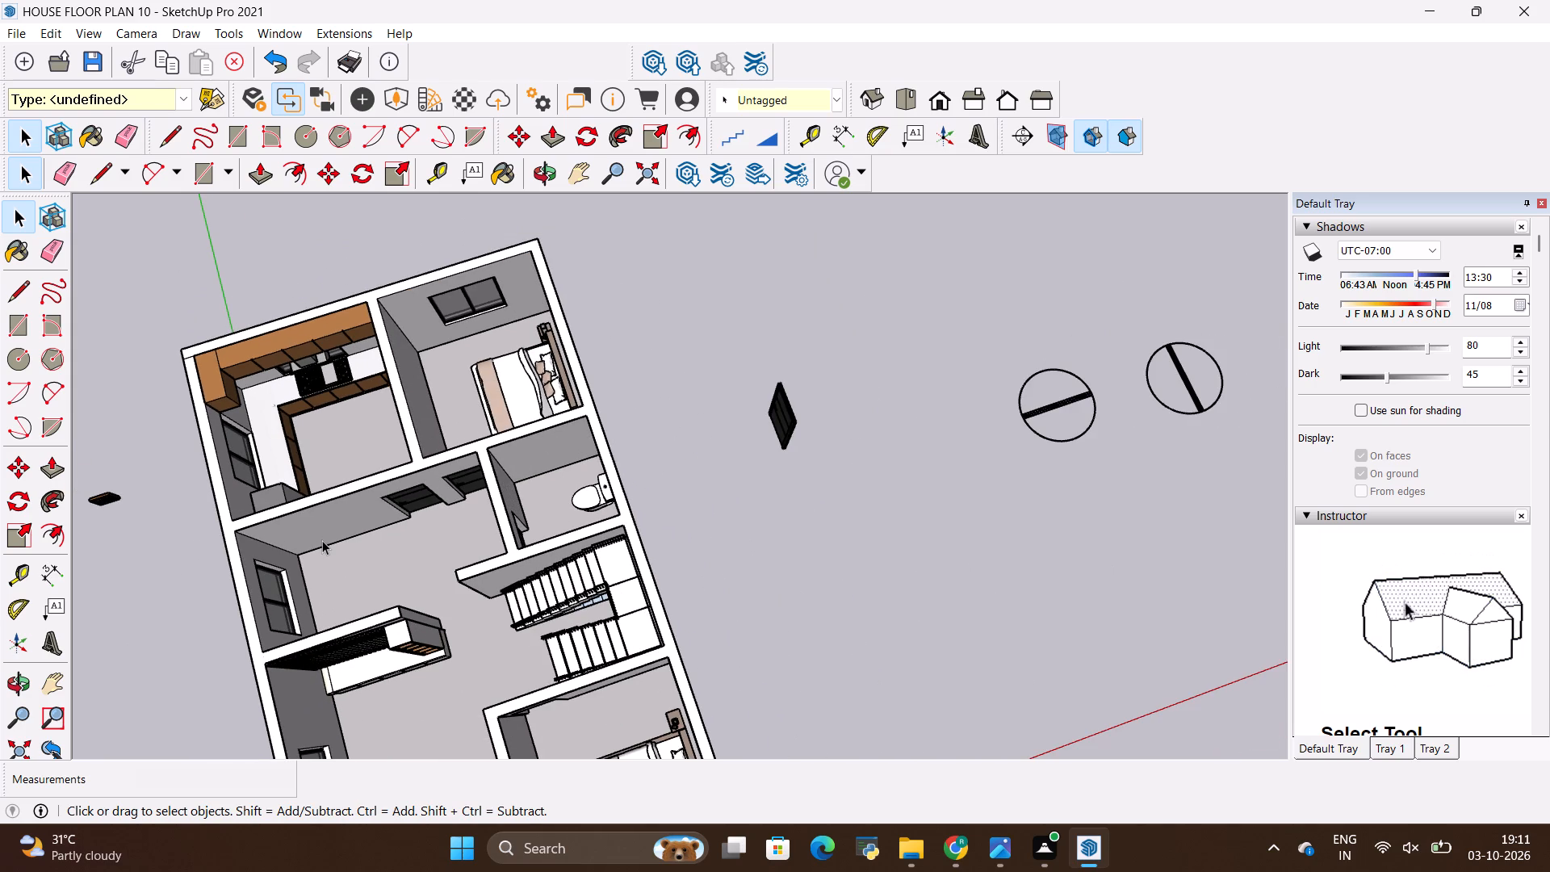
scroll(329, 559, down, 1)
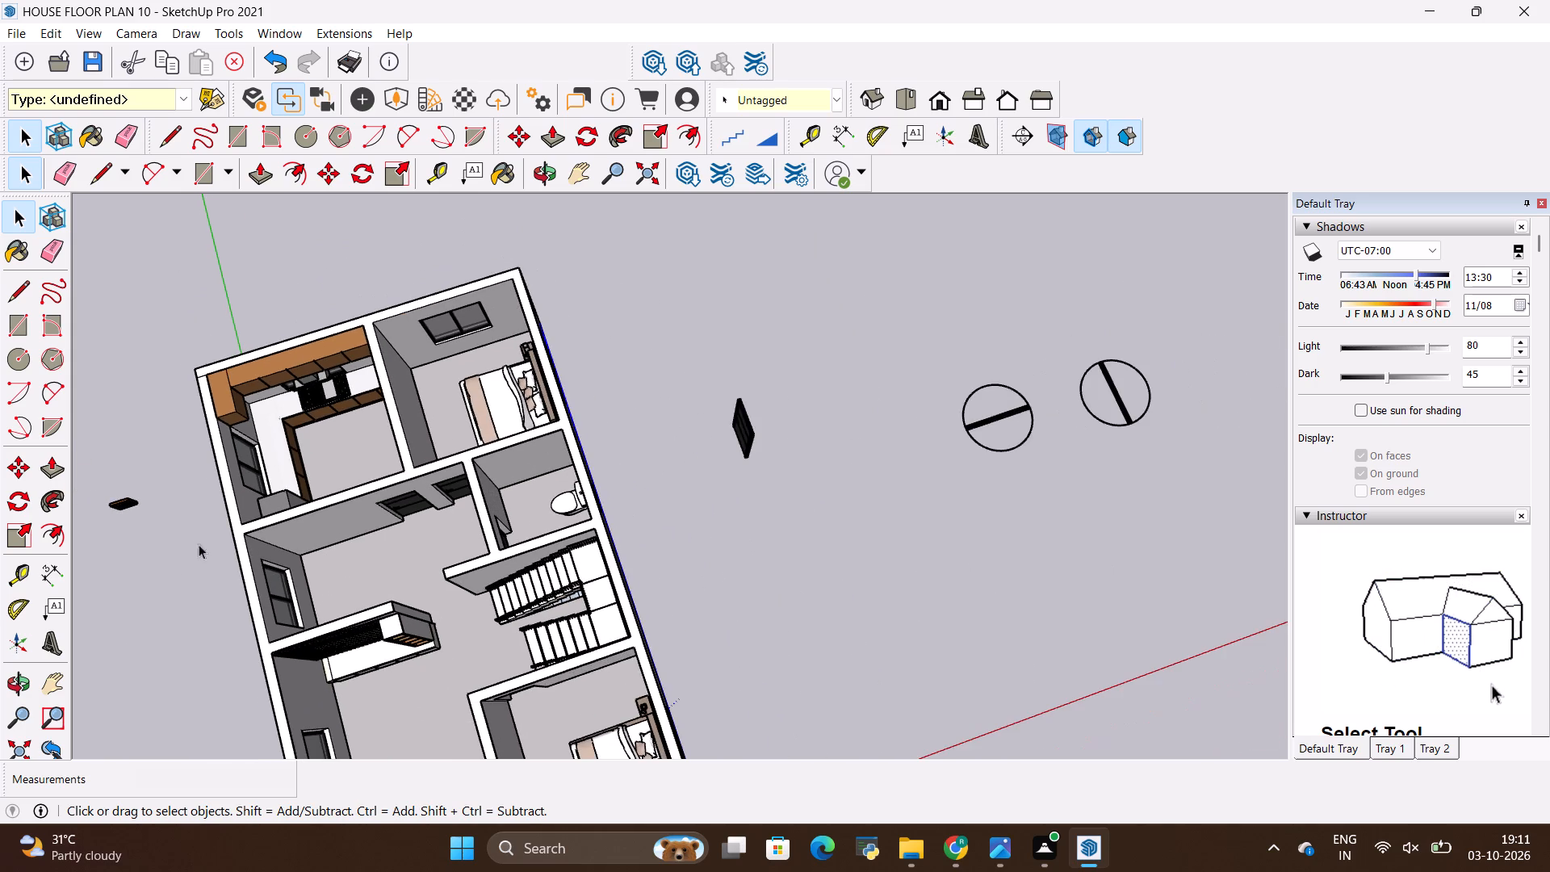
scroll(15, 560, up, 2)
scroll(471, 520, down, 4)
scroll(348, 523, down, 9)
middle_drag(336, 606, 318, 349)
scroll(336, 377, up, 4)
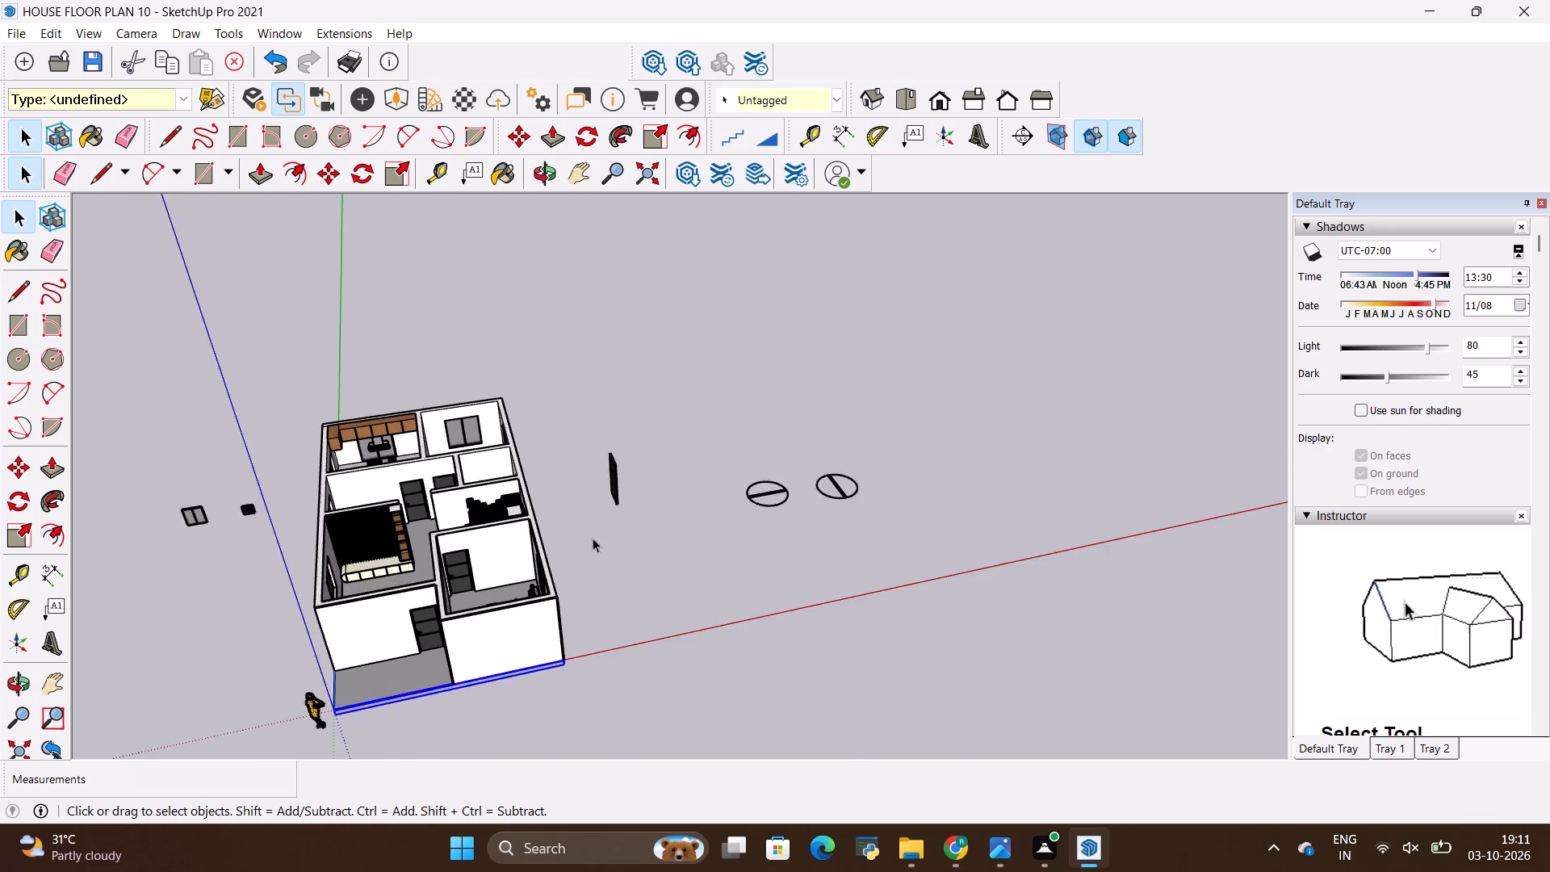
scroll(593, 538, up, 7)
scroll(298, 440, up, 9)
scroll(396, 495, down, 1)
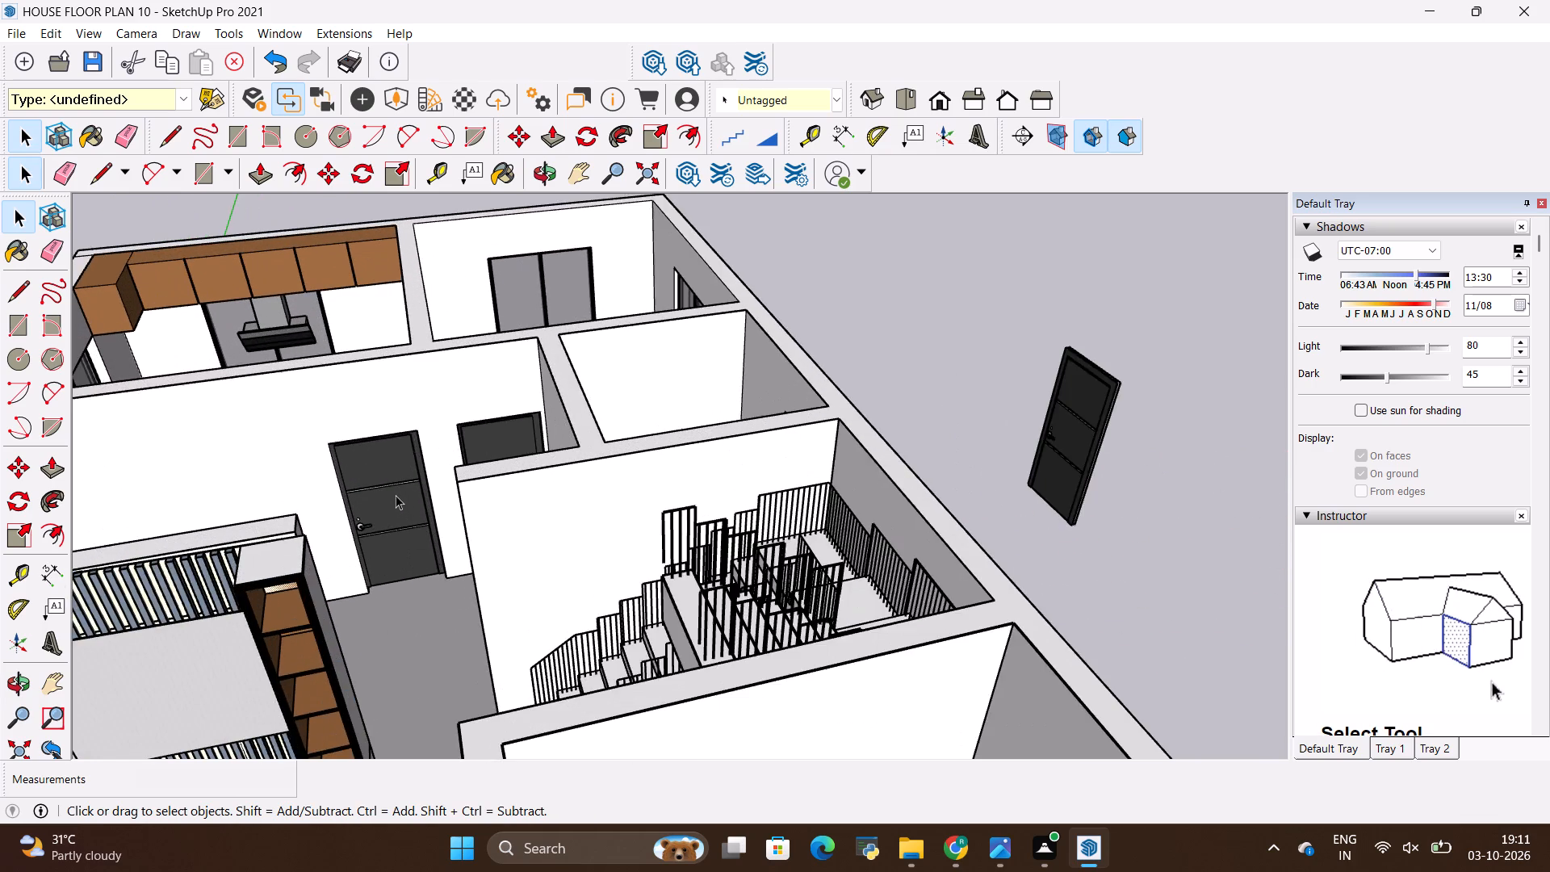
scroll(396, 495, down, 6)
middle_drag(358, 398, 654, 446)
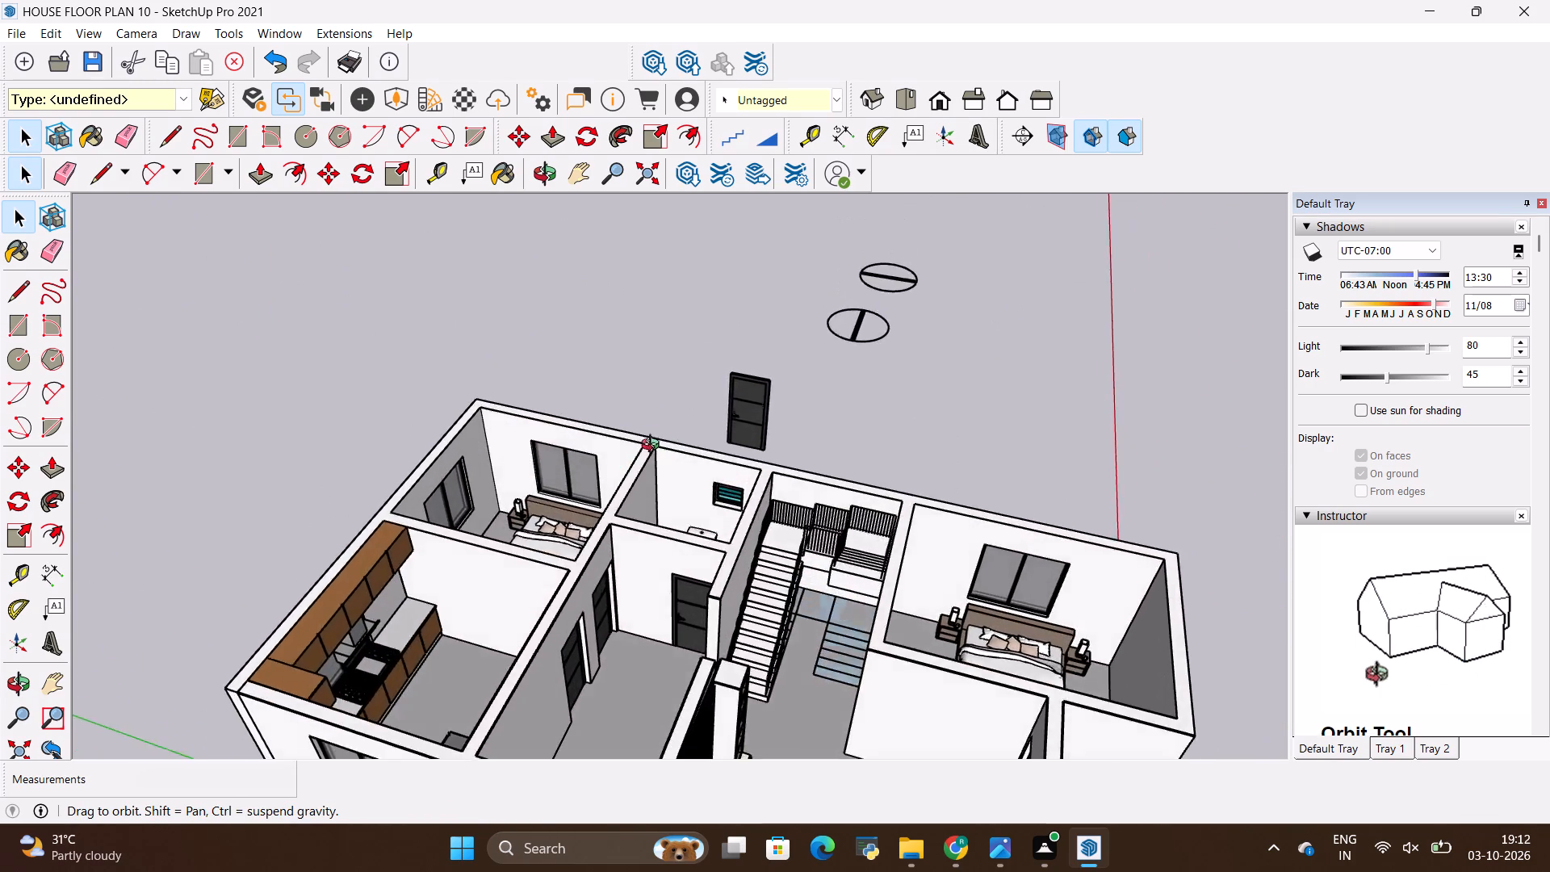
middle_drag(654, 446, 610, 471)
scroll(652, 587, up, 2)
scroll(604, 438, down, 10)
middle_drag(792, 576, 790, 576)
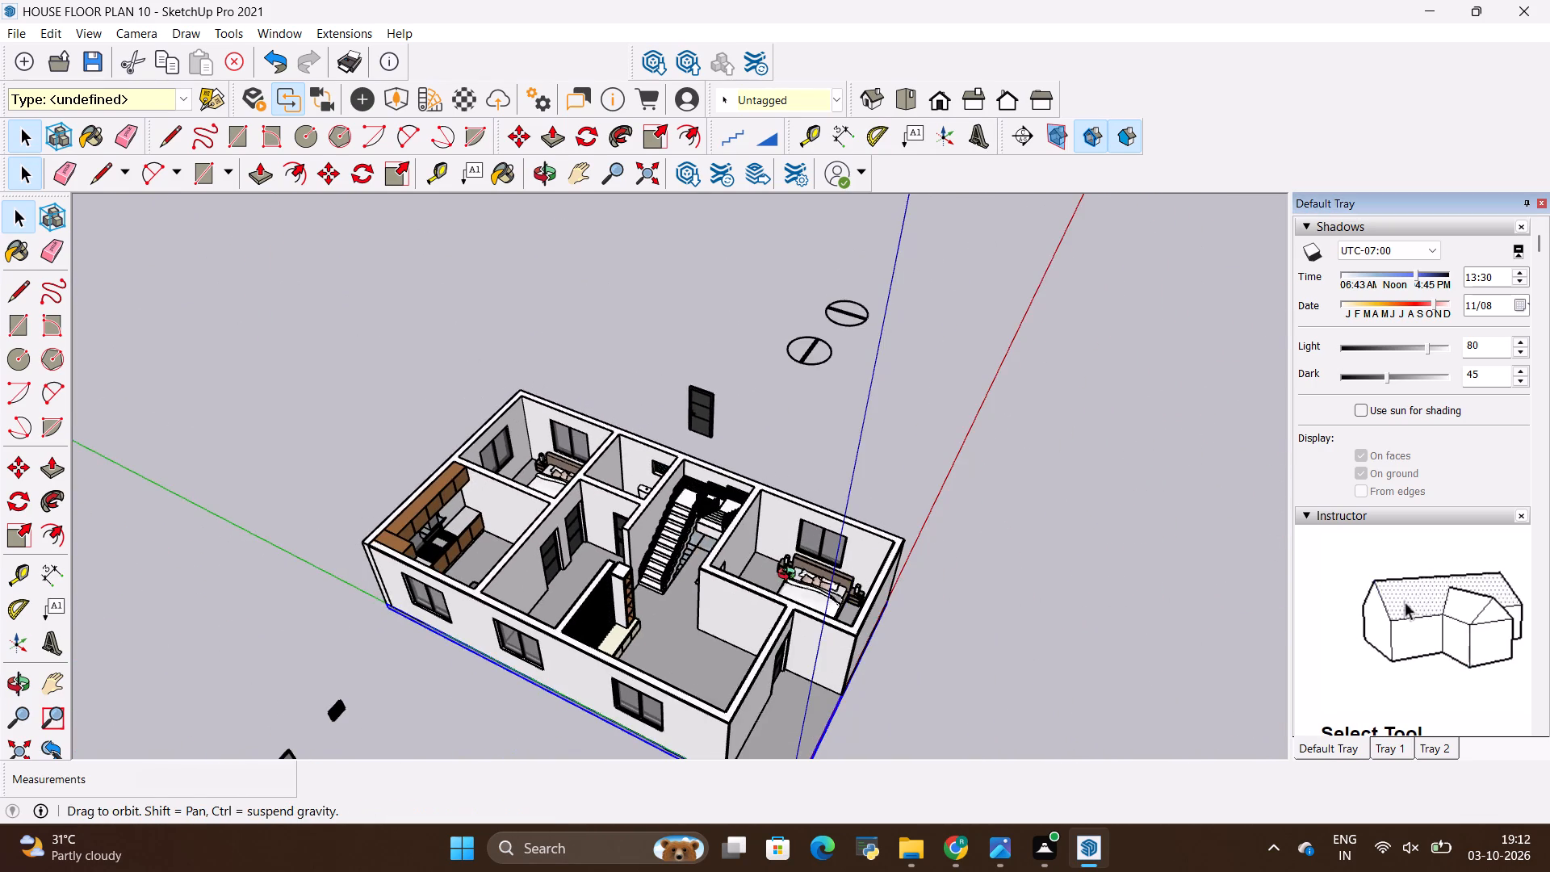
middle_drag(790, 576, 555, 645)
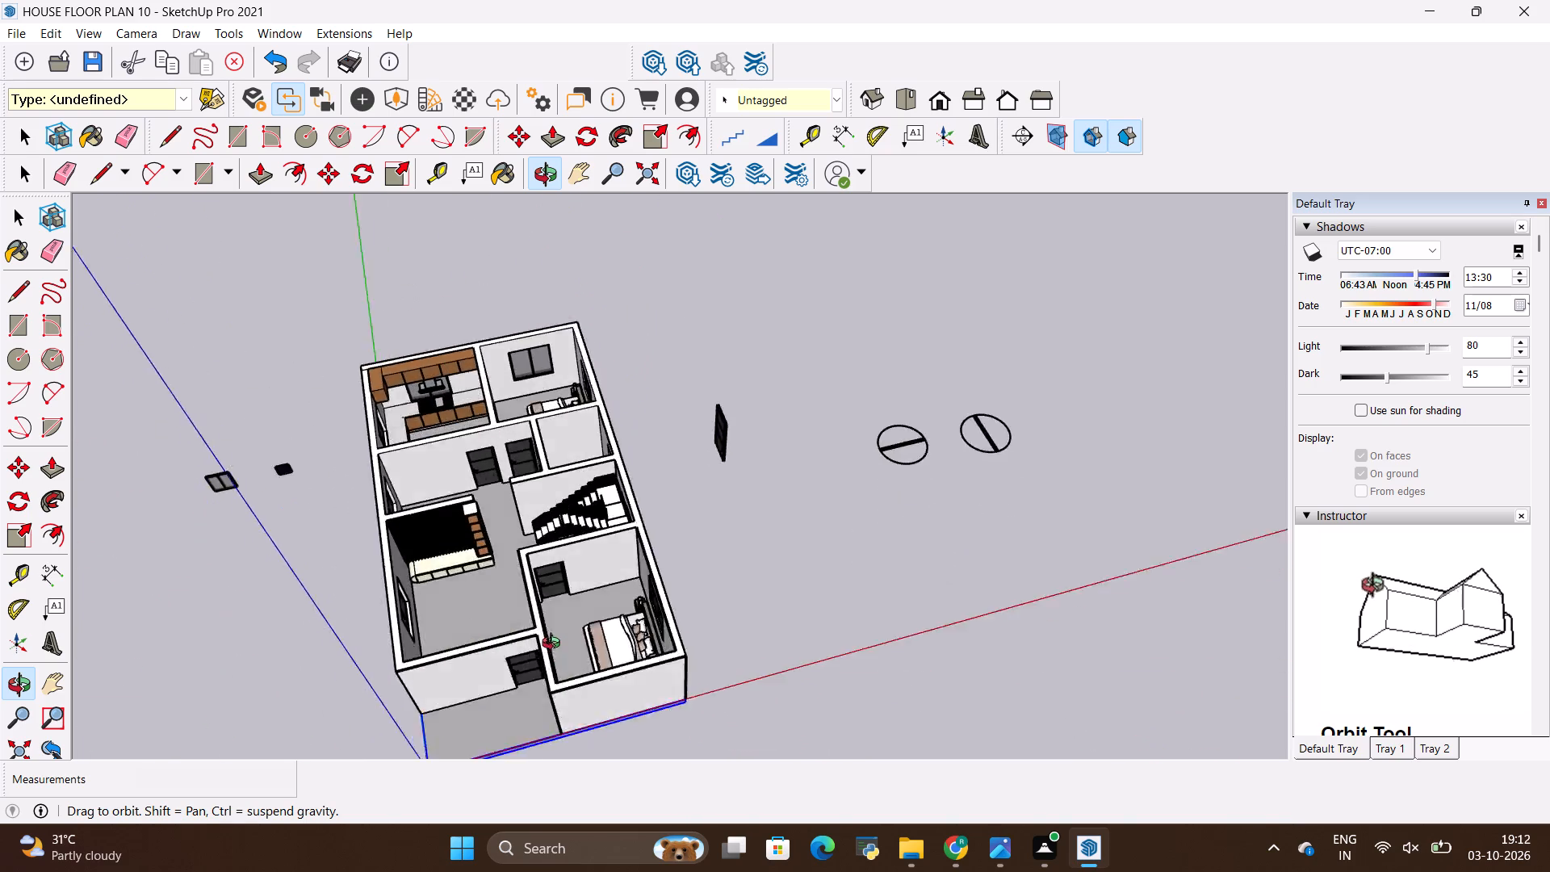
middle_drag(555, 645, 824, 658)
scroll(559, 580, up, 10)
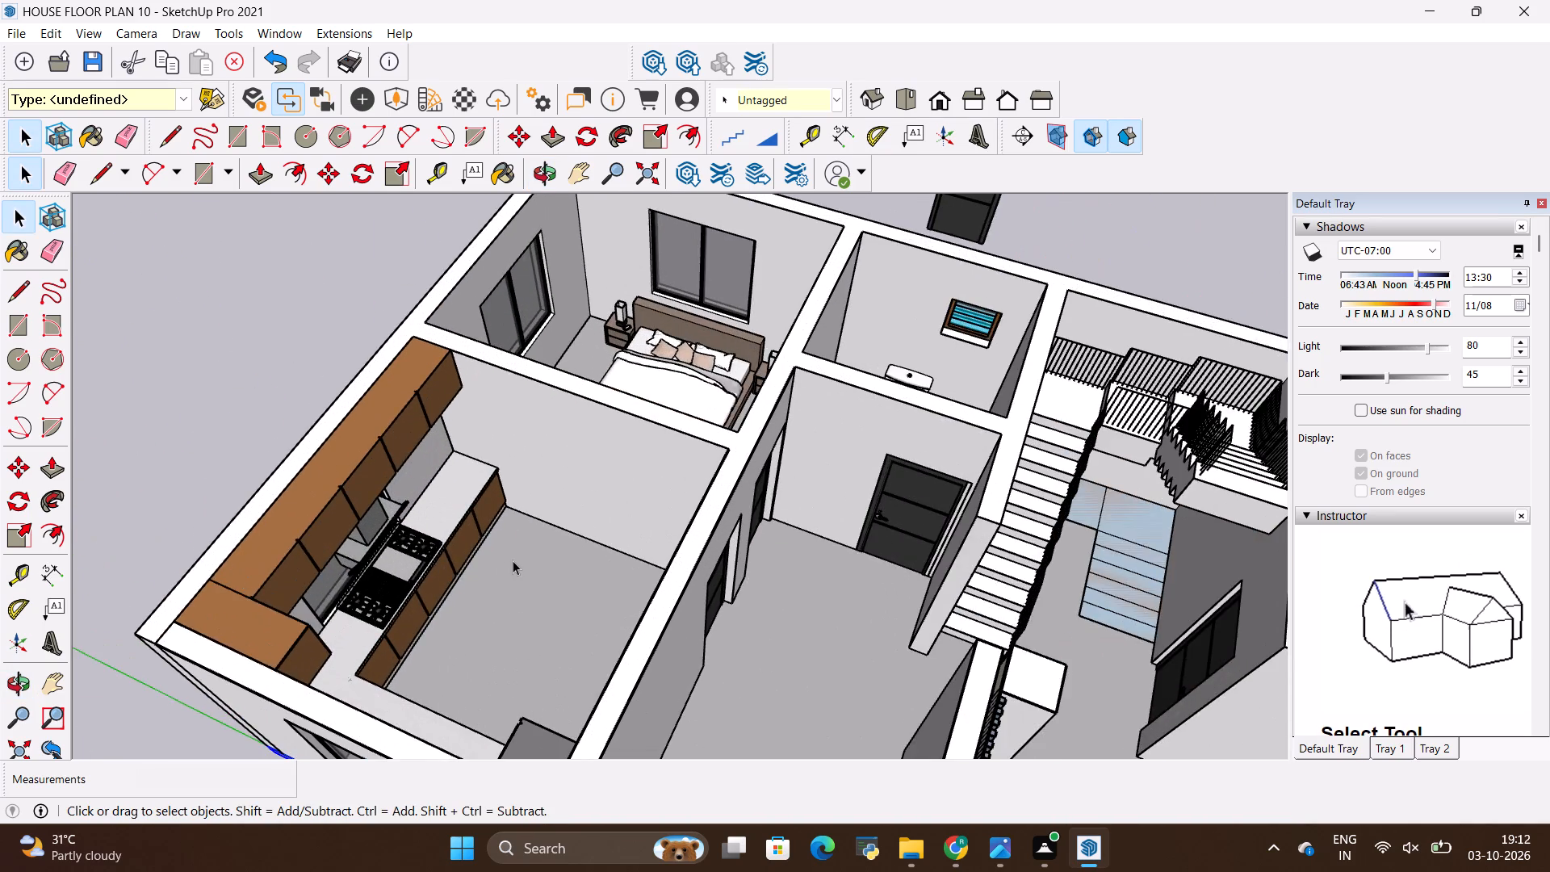
scroll(513, 560, down, 3)
scroll(517, 509, up, 3)
scroll(530, 493, down, 4)
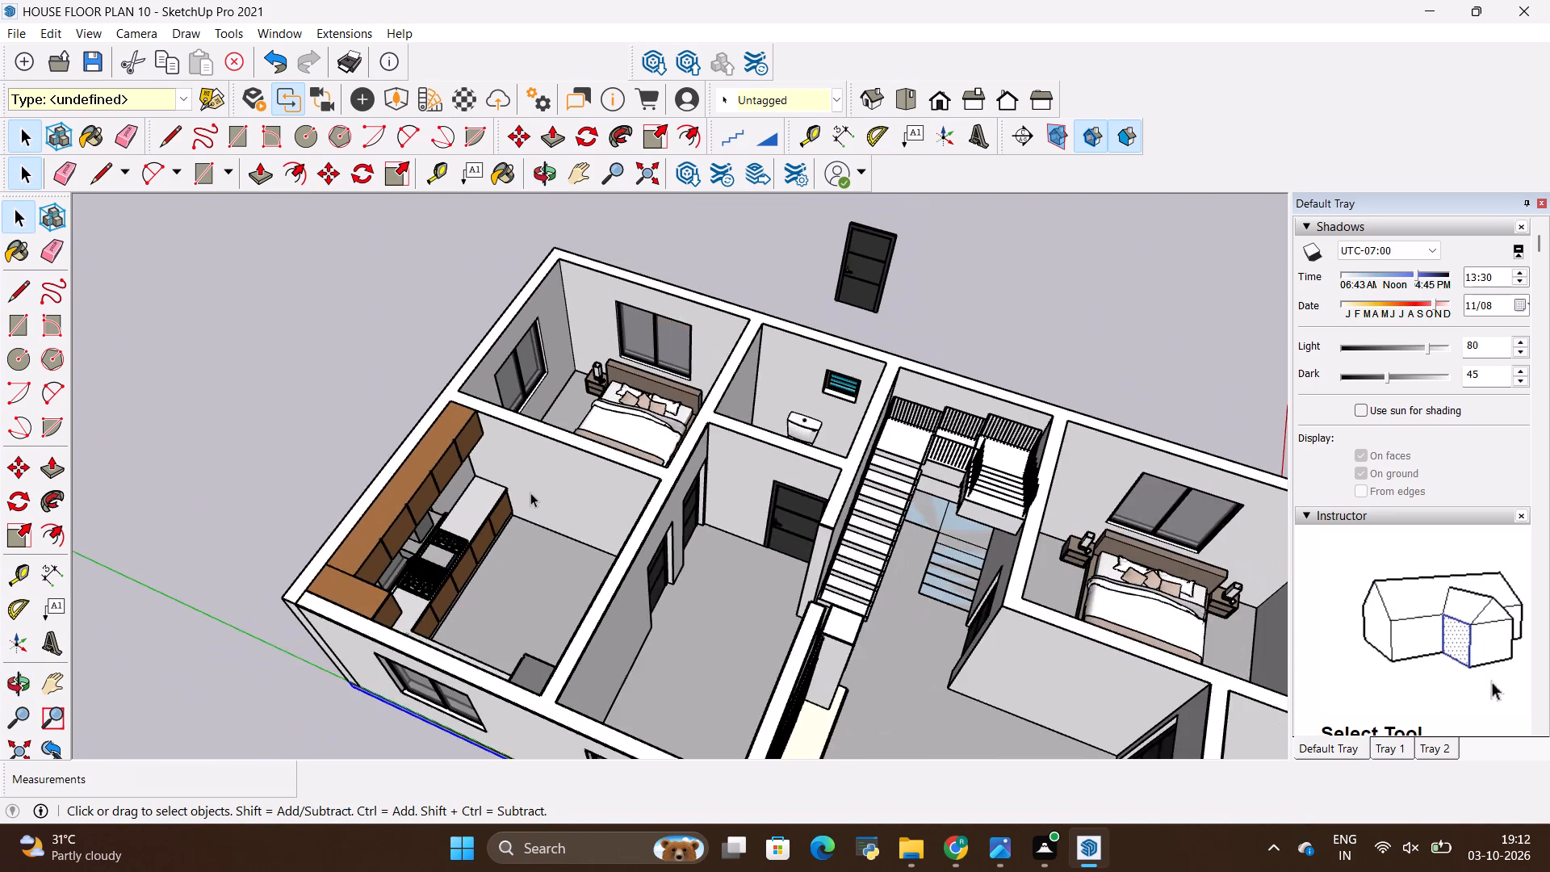
scroll(530, 493, down, 8)
middle_drag(921, 539, 362, 615)
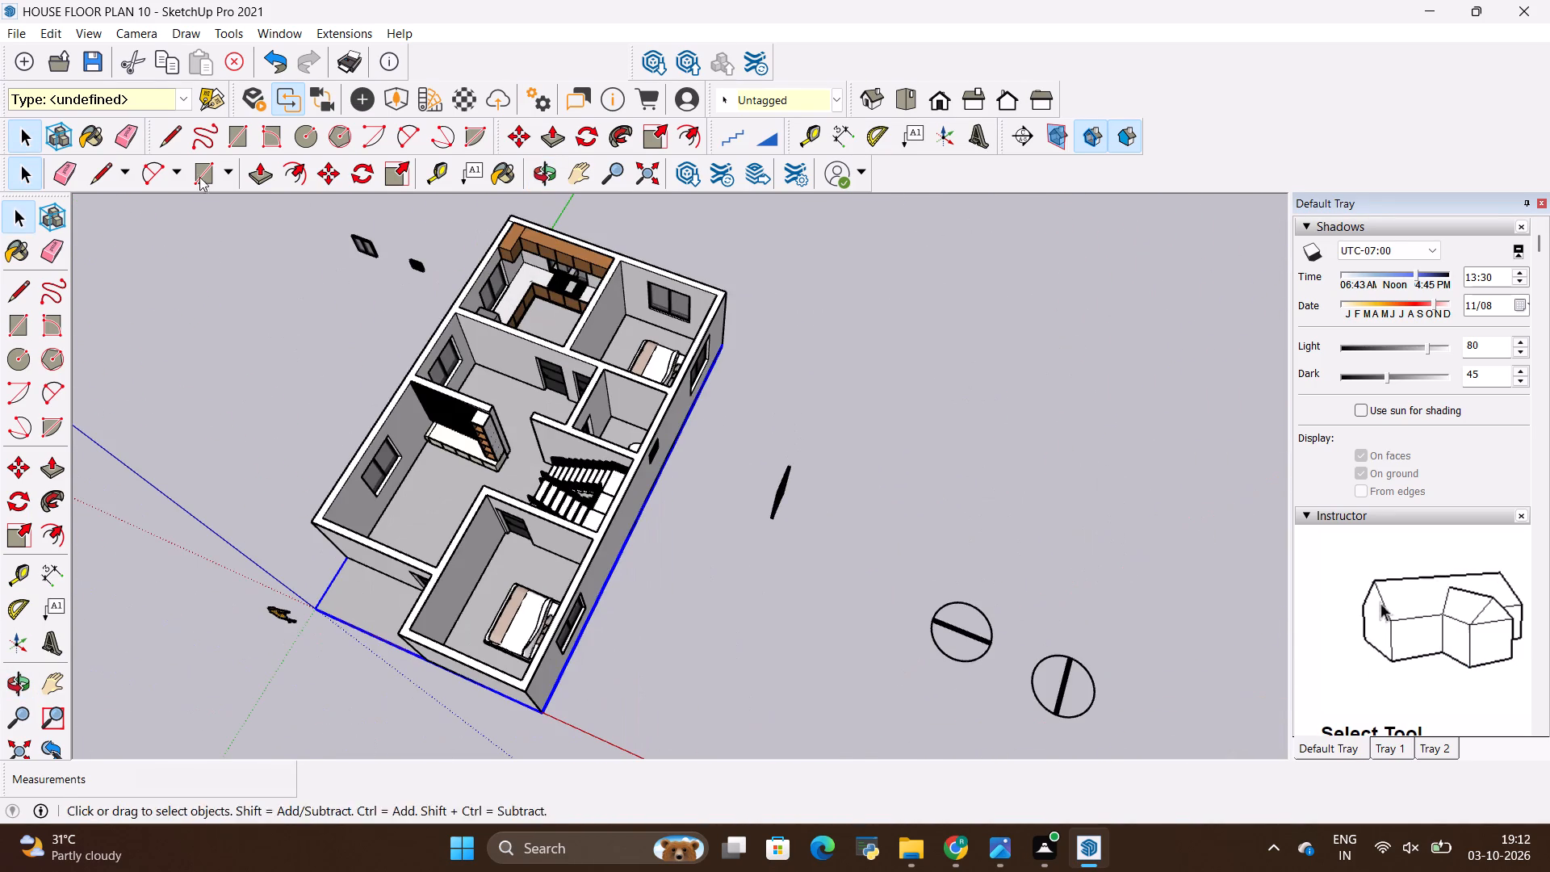
Import the Senza model from the ALL 3D WAREHOUSE ITEMS folder and place it on the open ground beside the house.
click(7, 46)
click(13, 40)
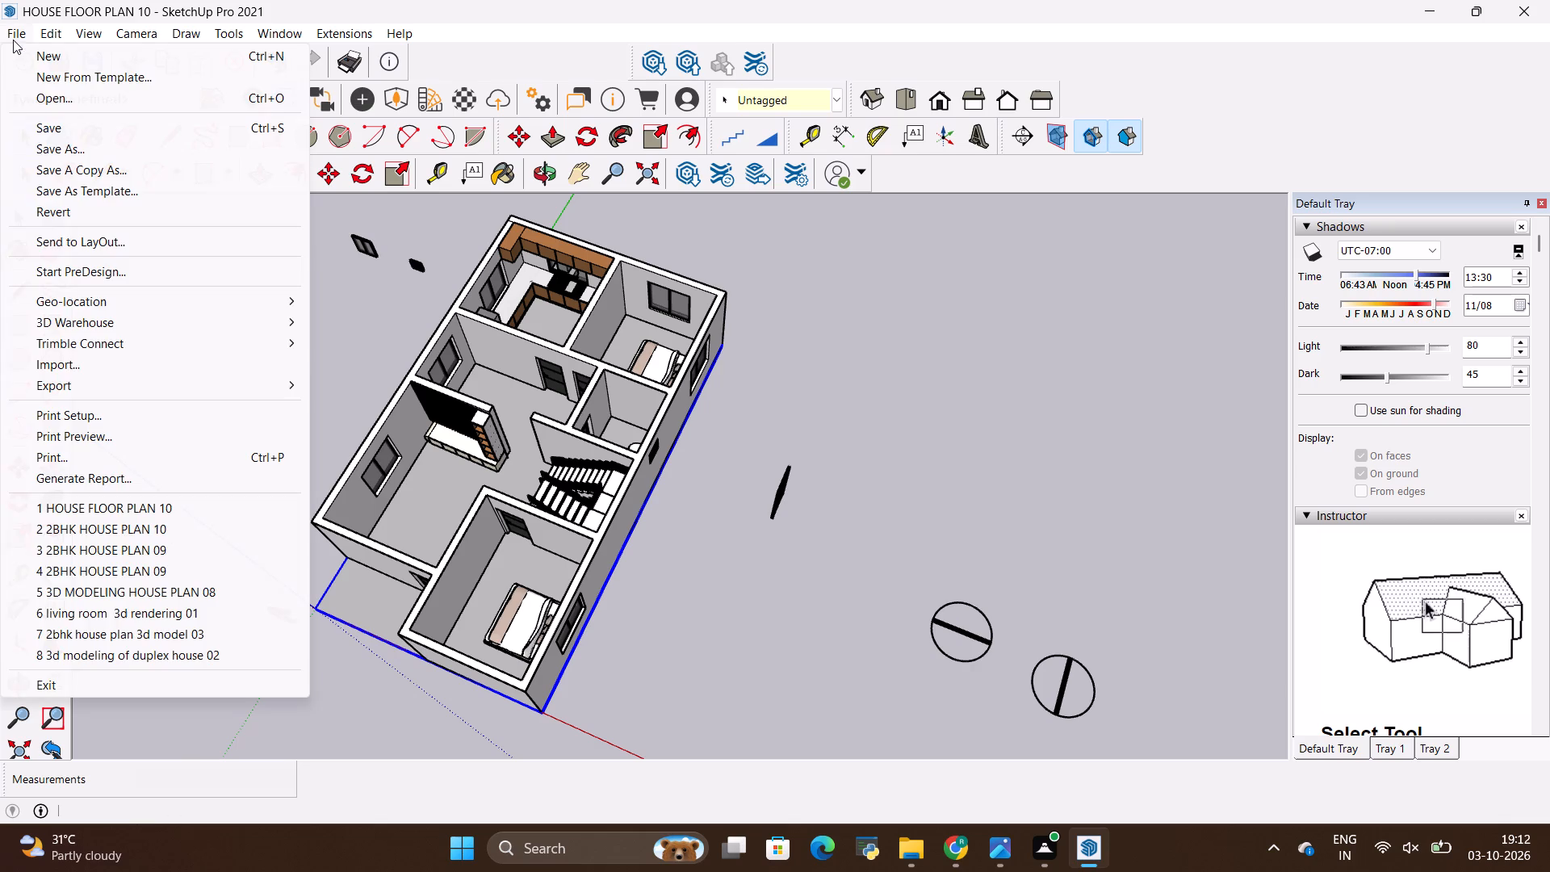
click(72, 373)
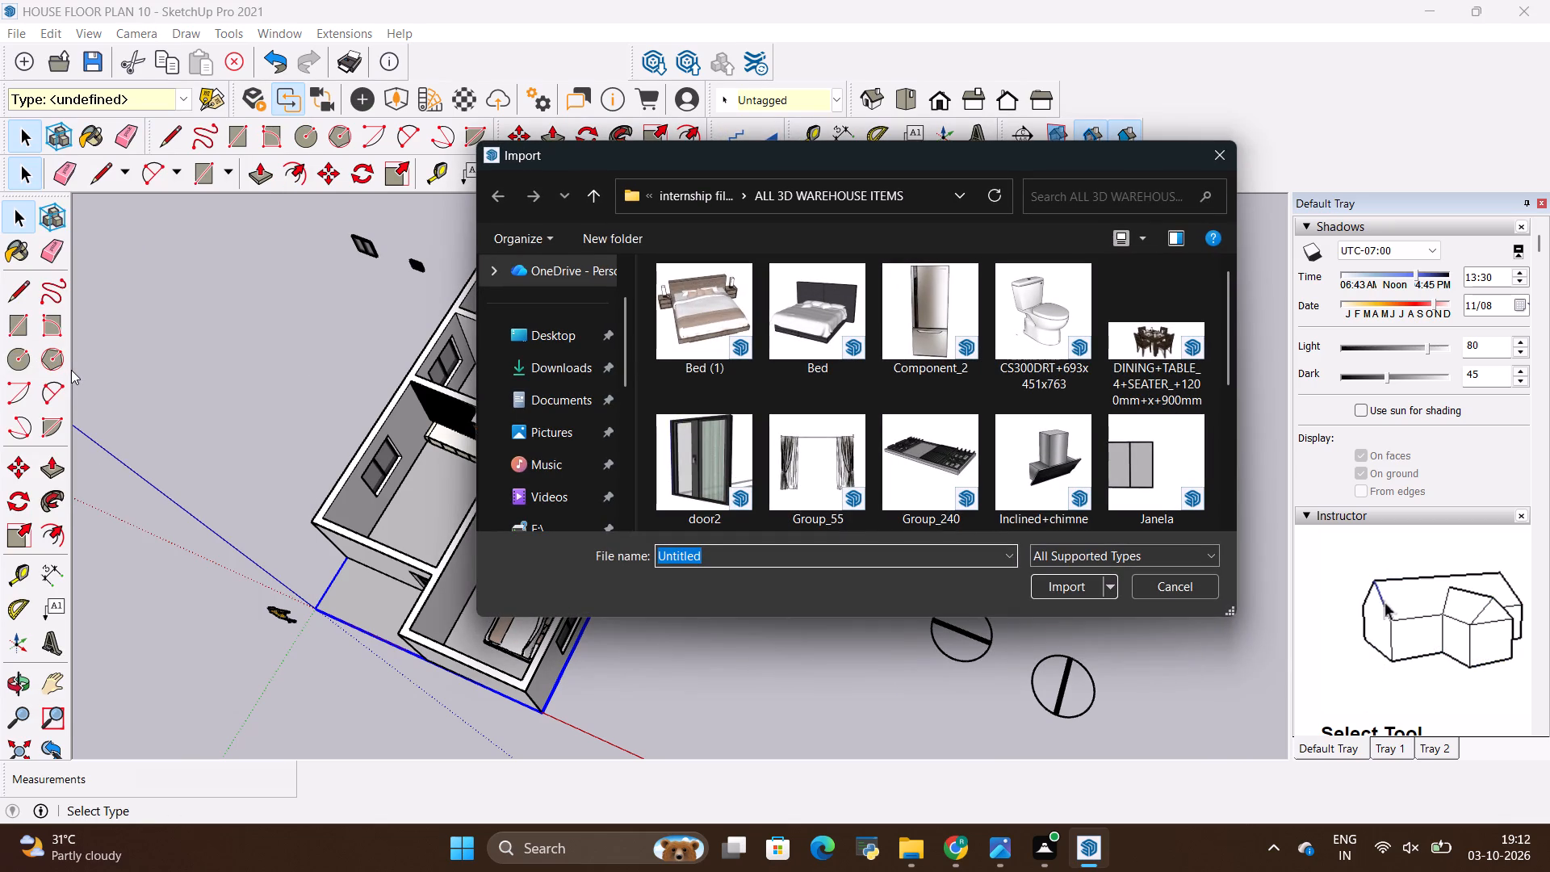
scroll(589, 257, down, 3)
scroll(745, 273, down, 8)
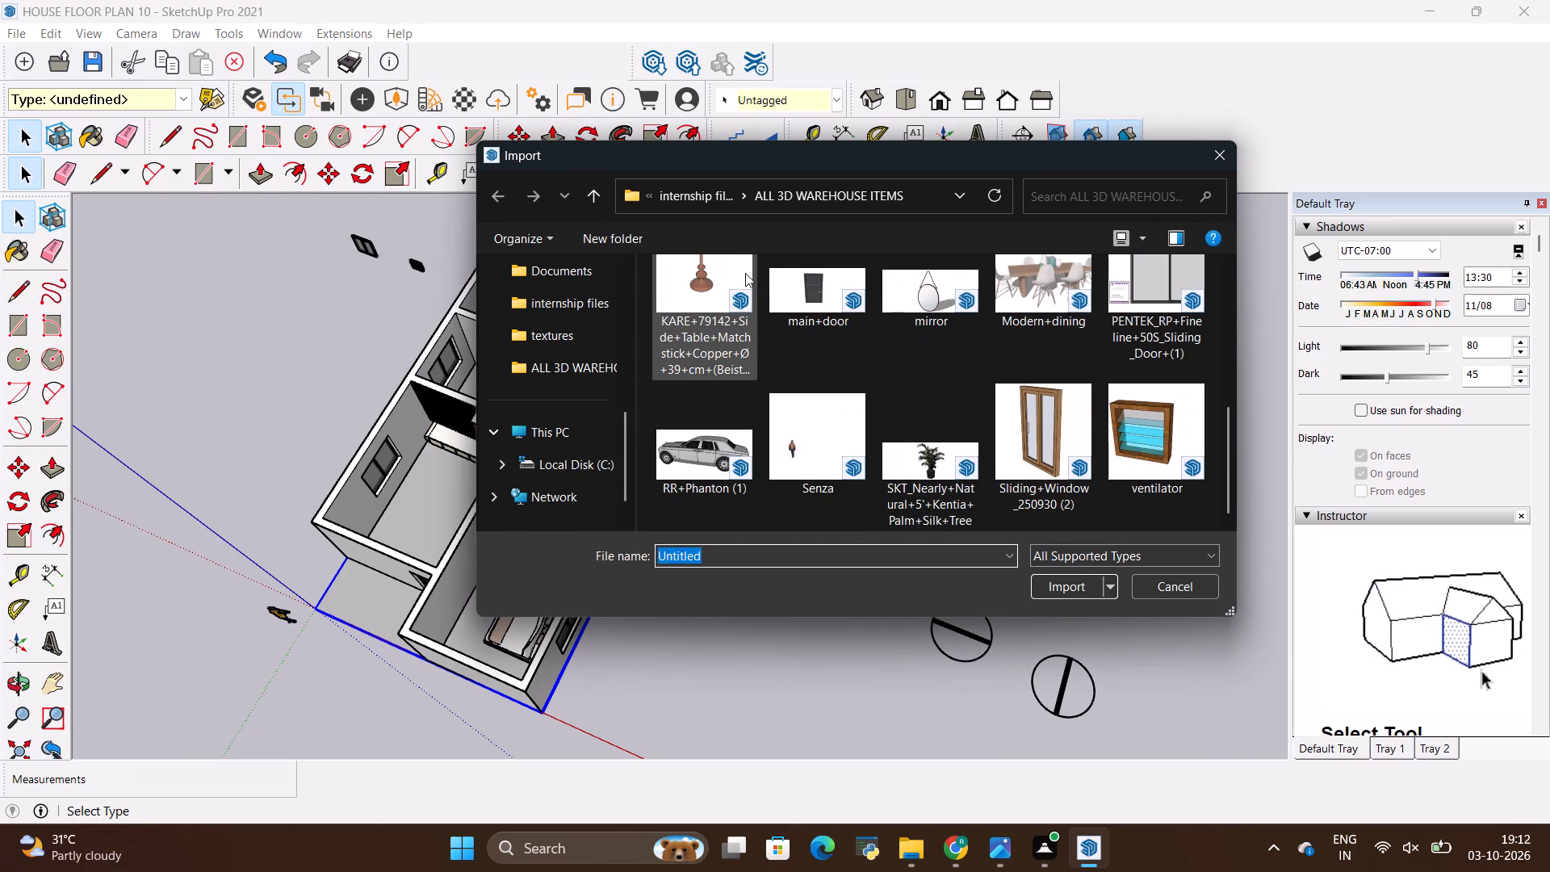
click(794, 420)
click(1053, 581)
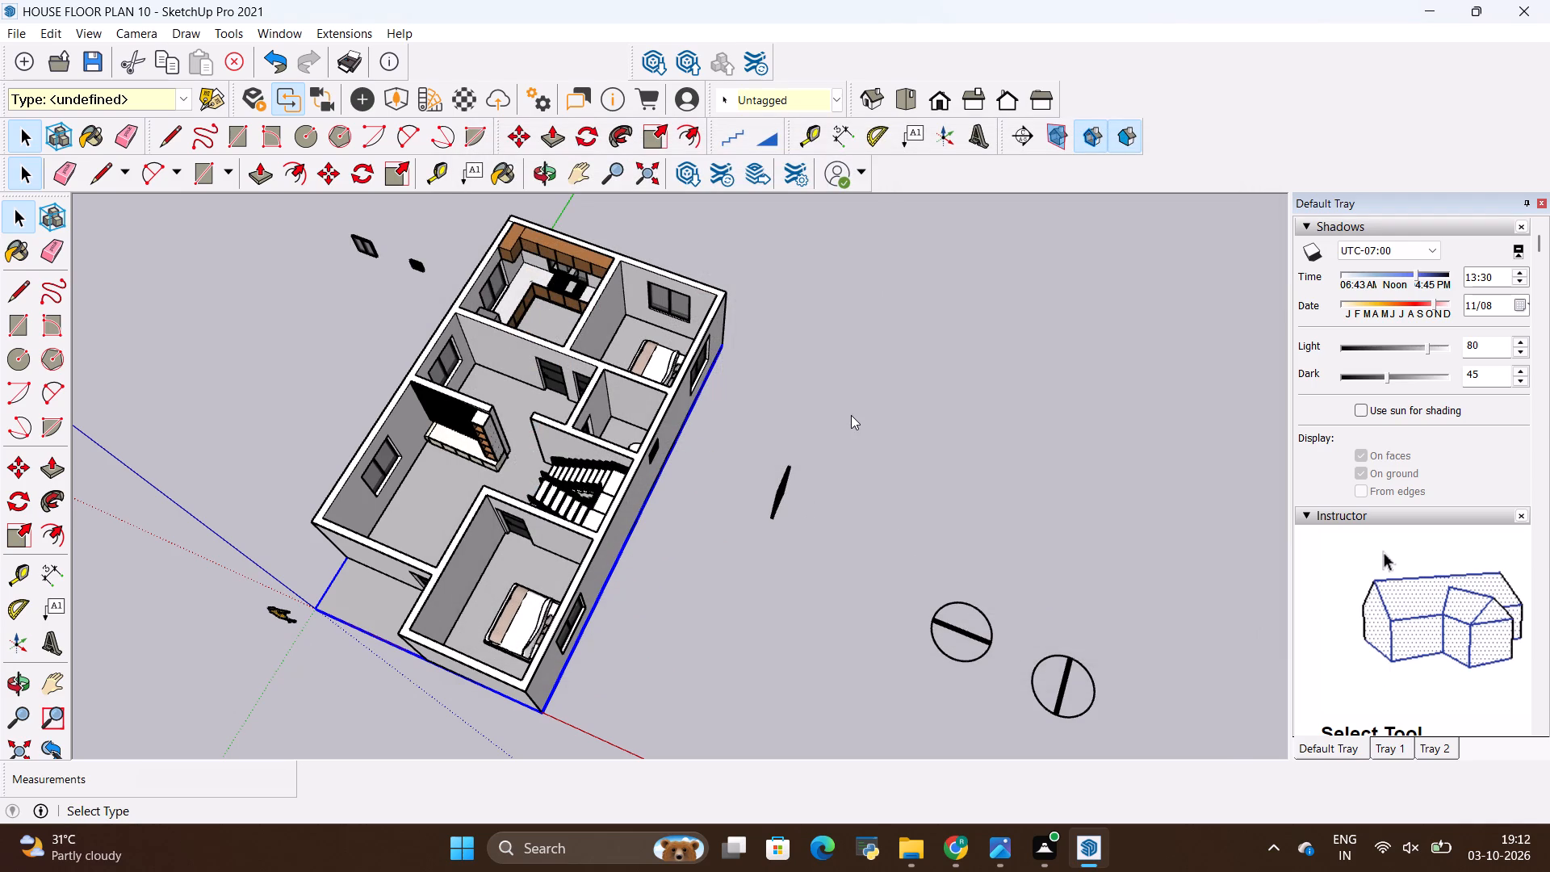
click(886, 399)
scroll(813, 435, down, 7)
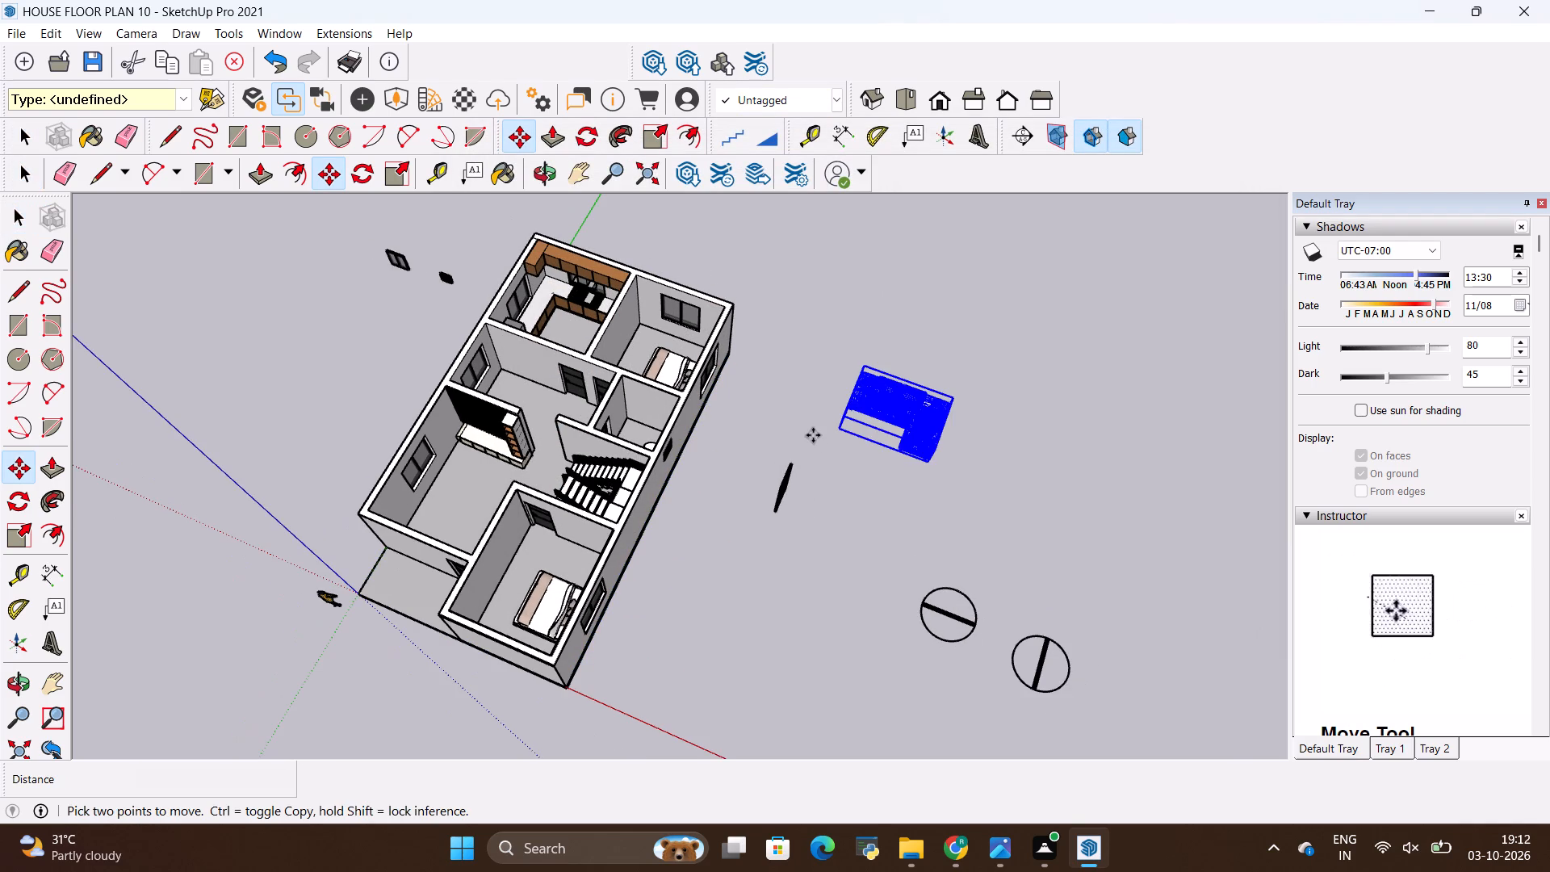
Reposition the L-shaped sofa on the open ground outside with two short moves, about 5' 8" and about 4' 2".
click(847, 471)
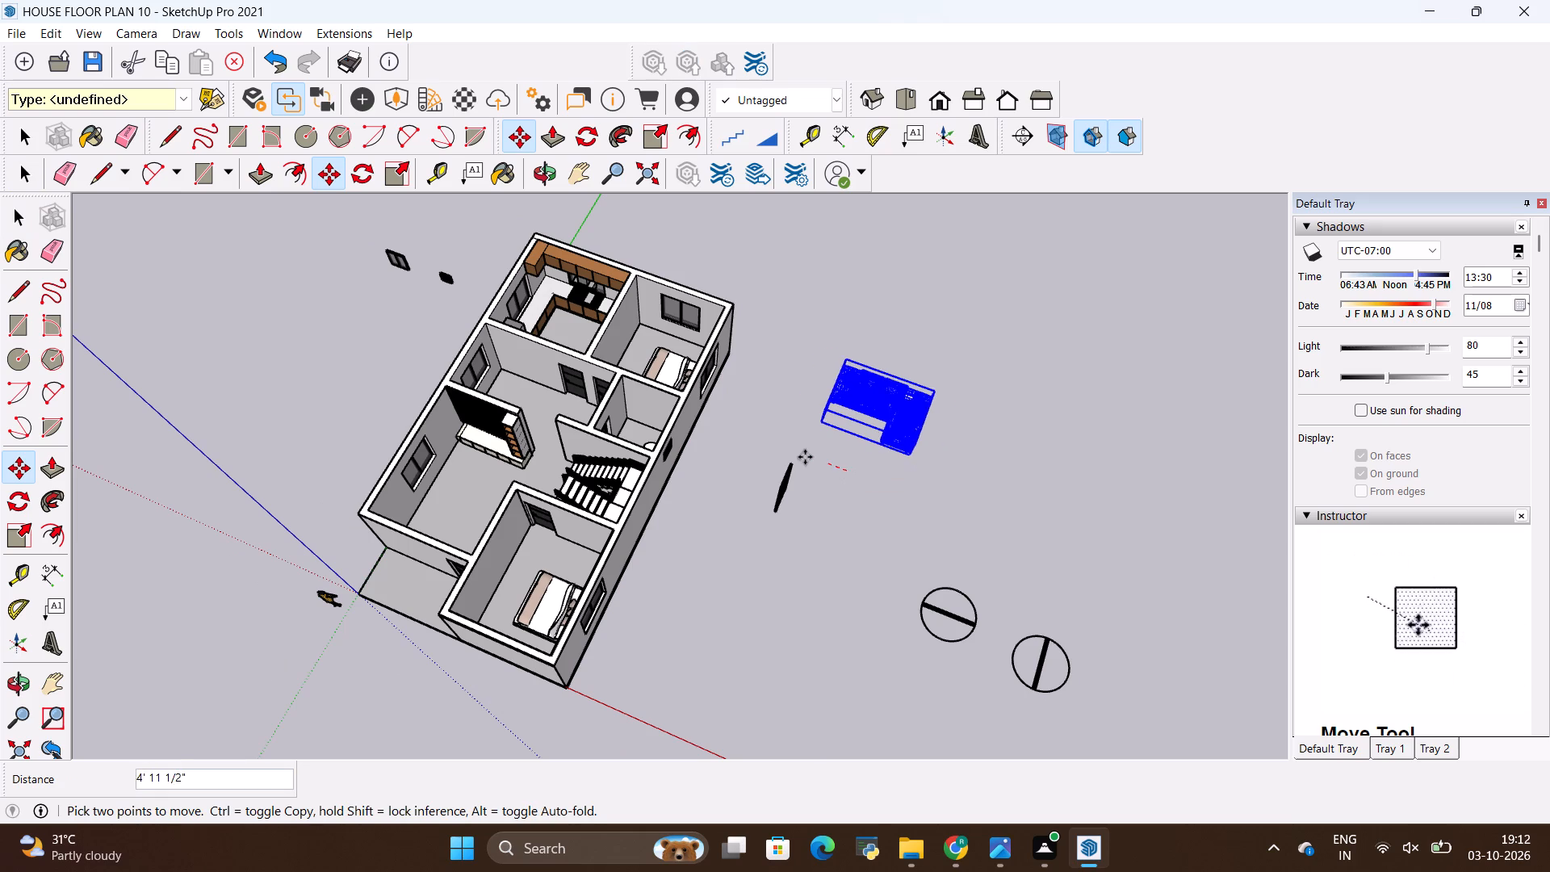
scroll(802, 453, up, 3)
click(802, 453)
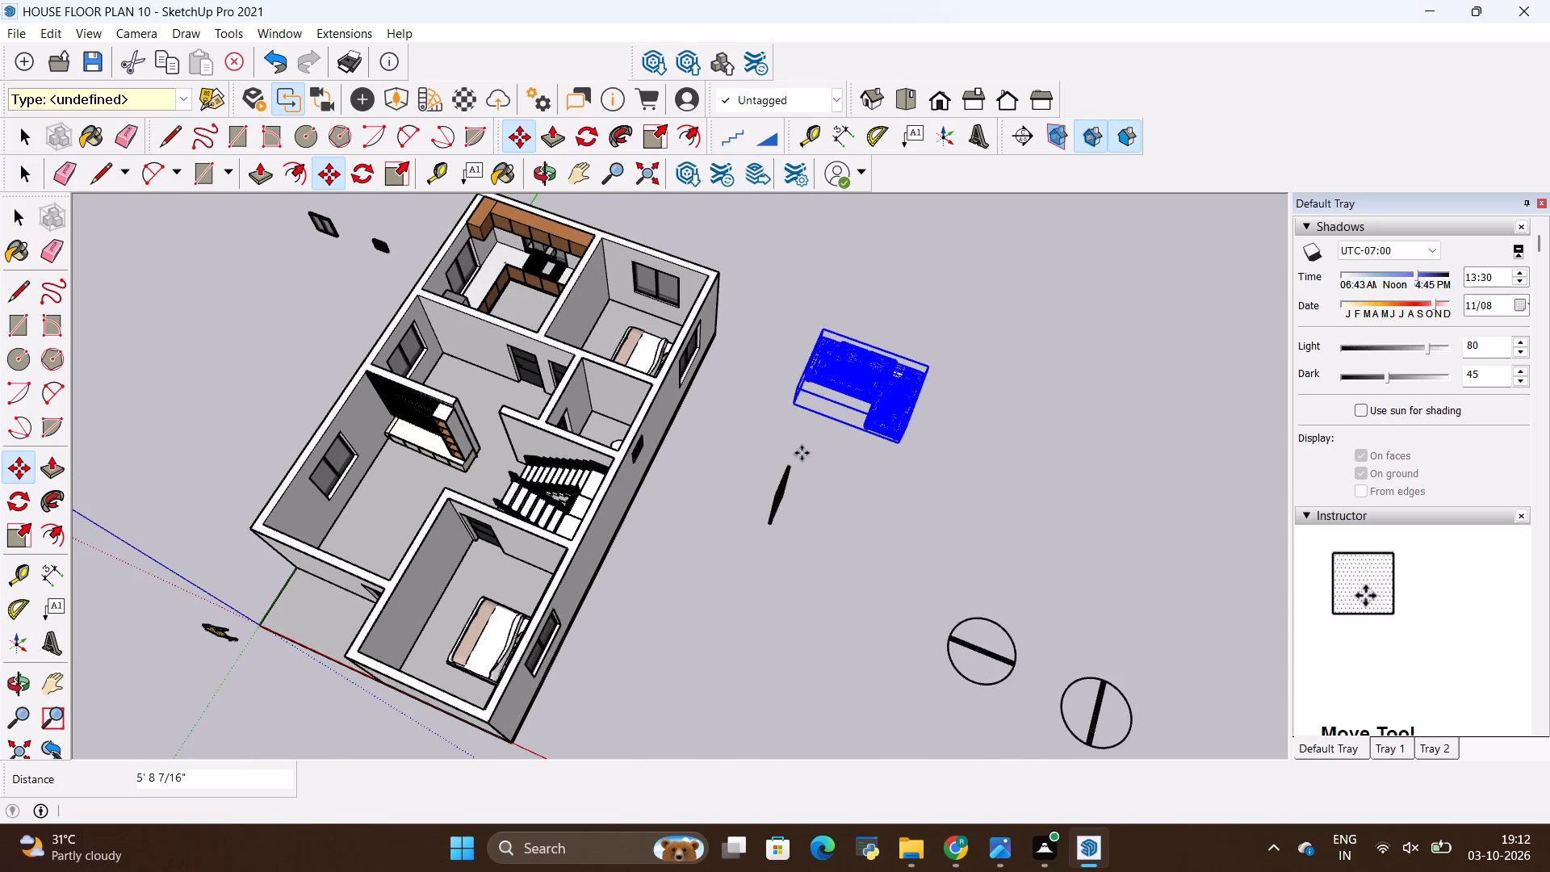
key(space)
click(838, 471)
scroll(831, 346, up, 6)
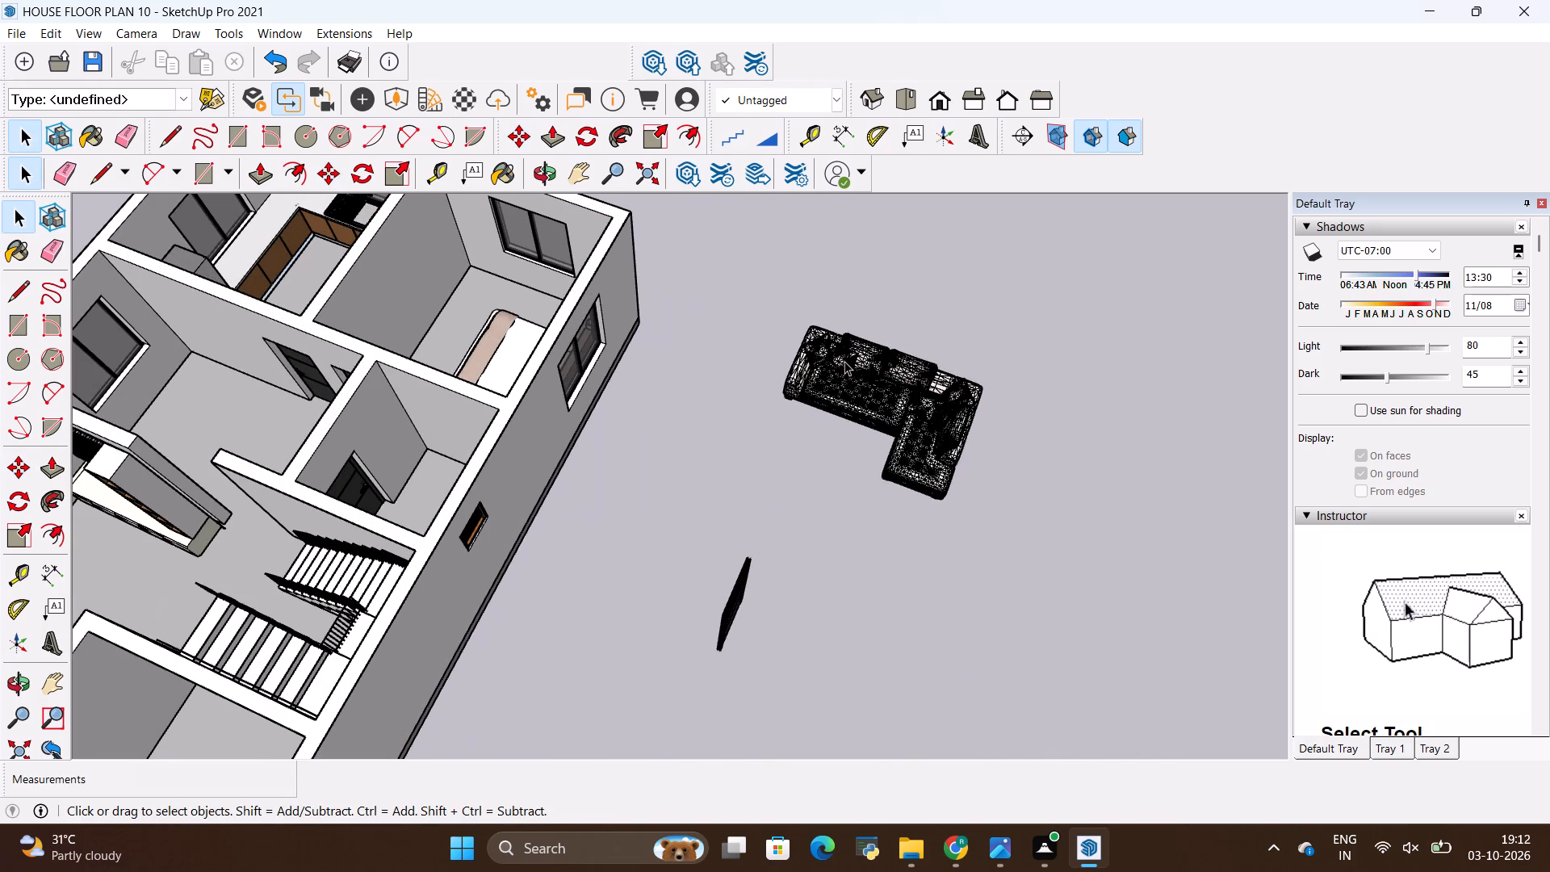
click(849, 370)
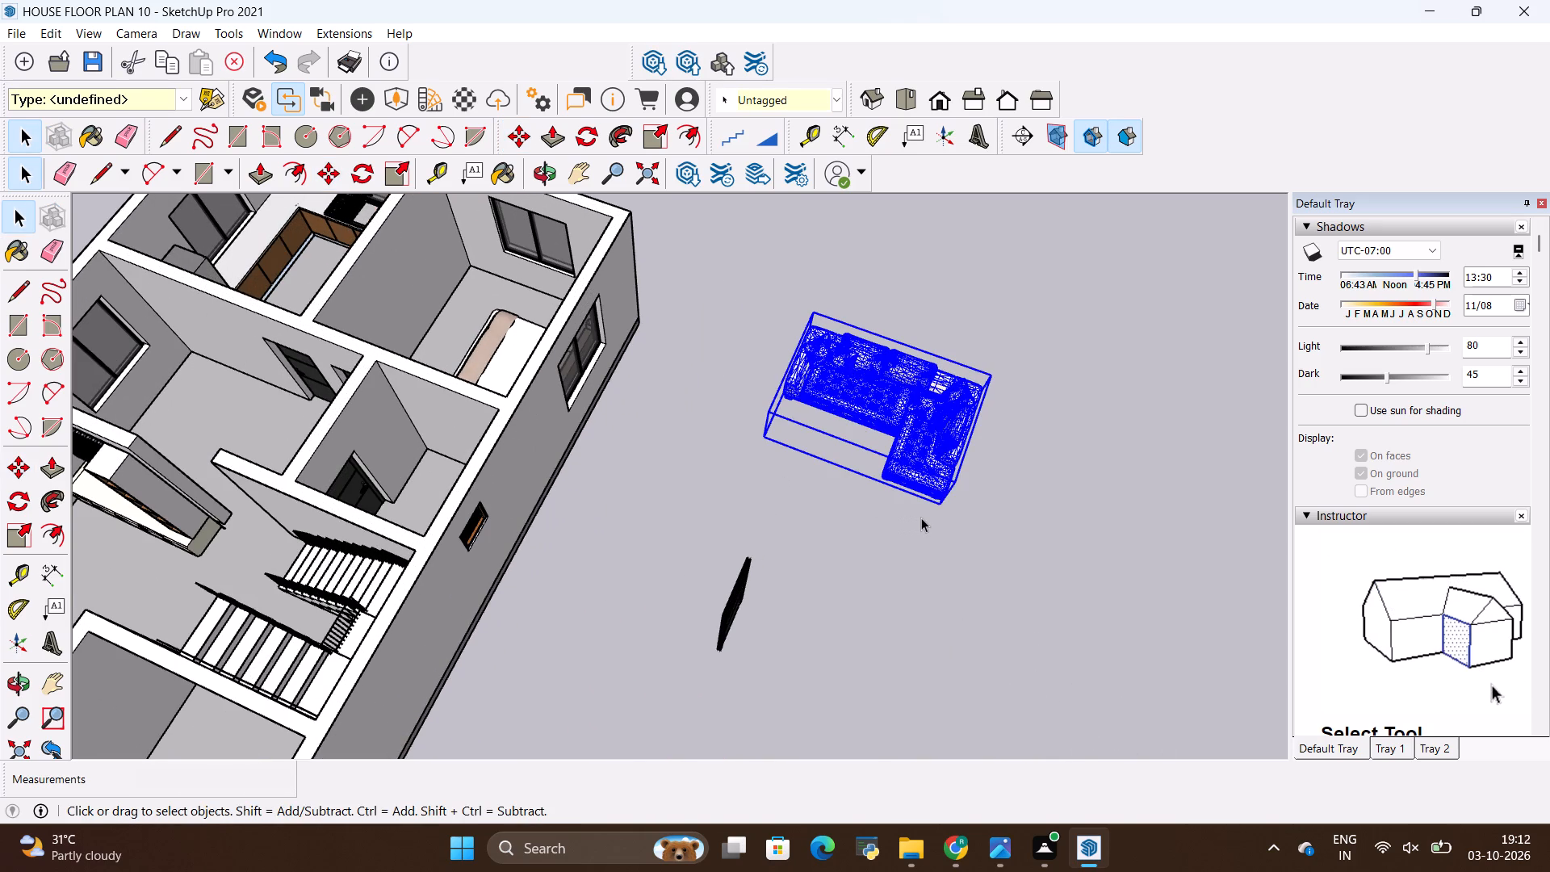
key(m)
click(933, 505)
scroll(883, 507, down, 11)
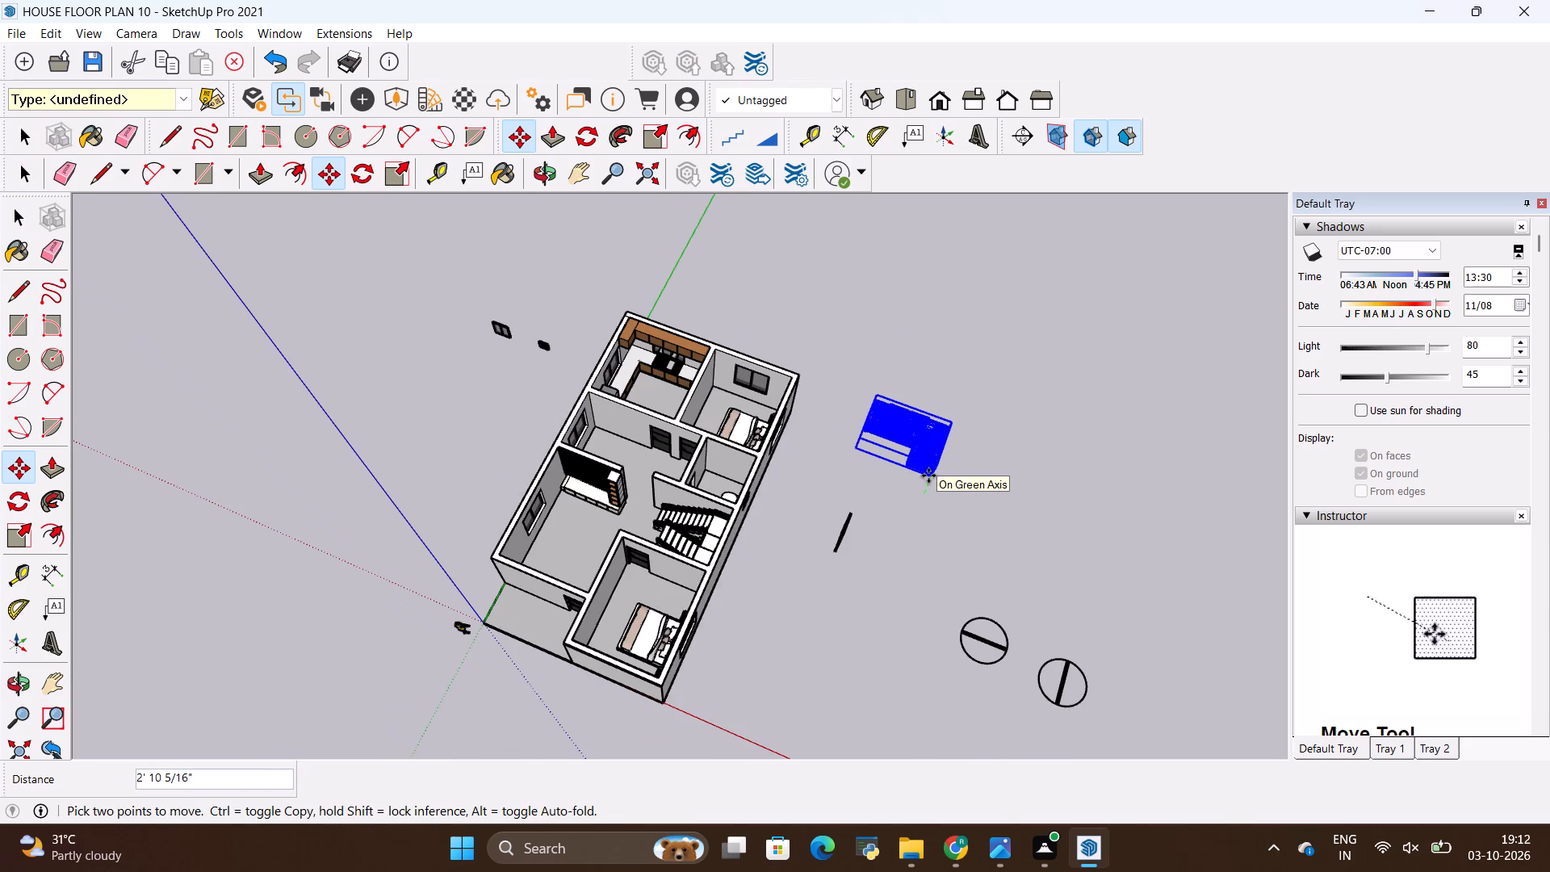
click(933, 521)
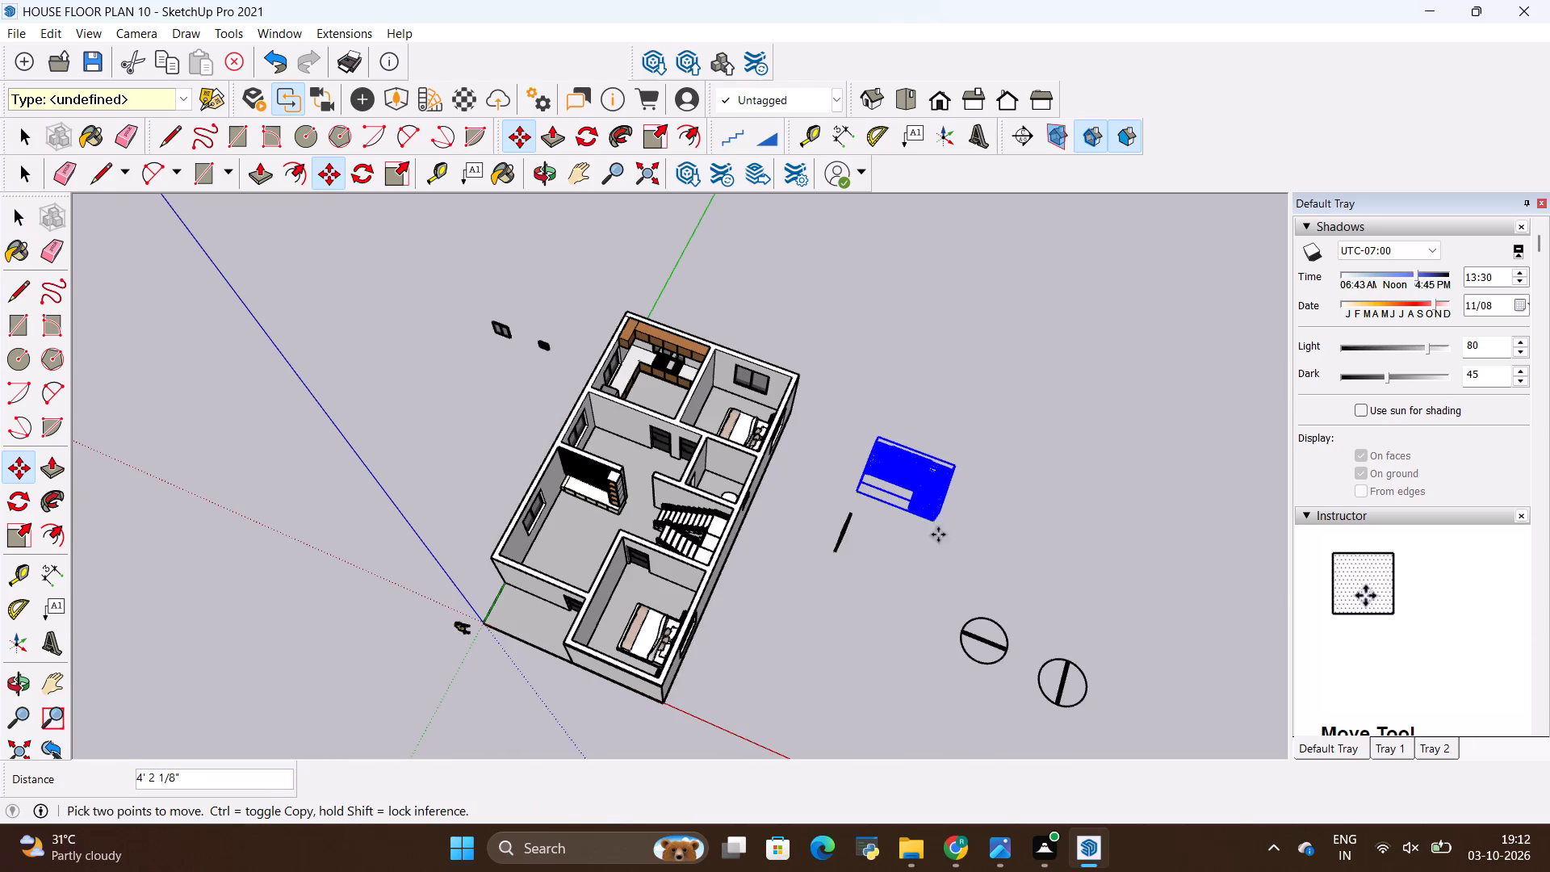
Rotate the sofa 90° on the ground plane about a point just beside it.
click(576, 135)
click(895, 551)
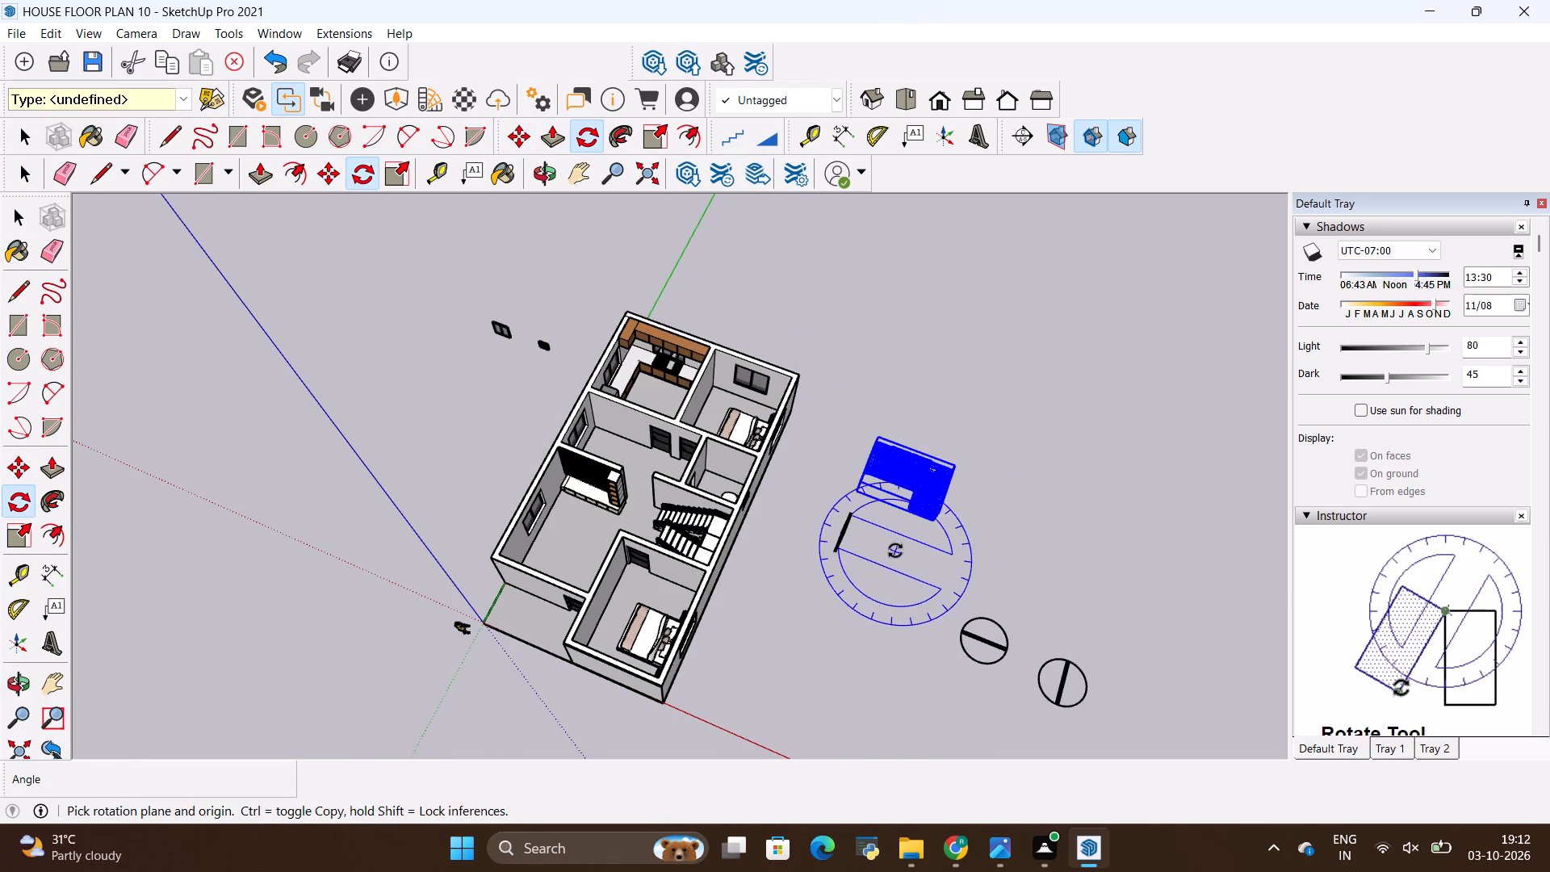
click(995, 597)
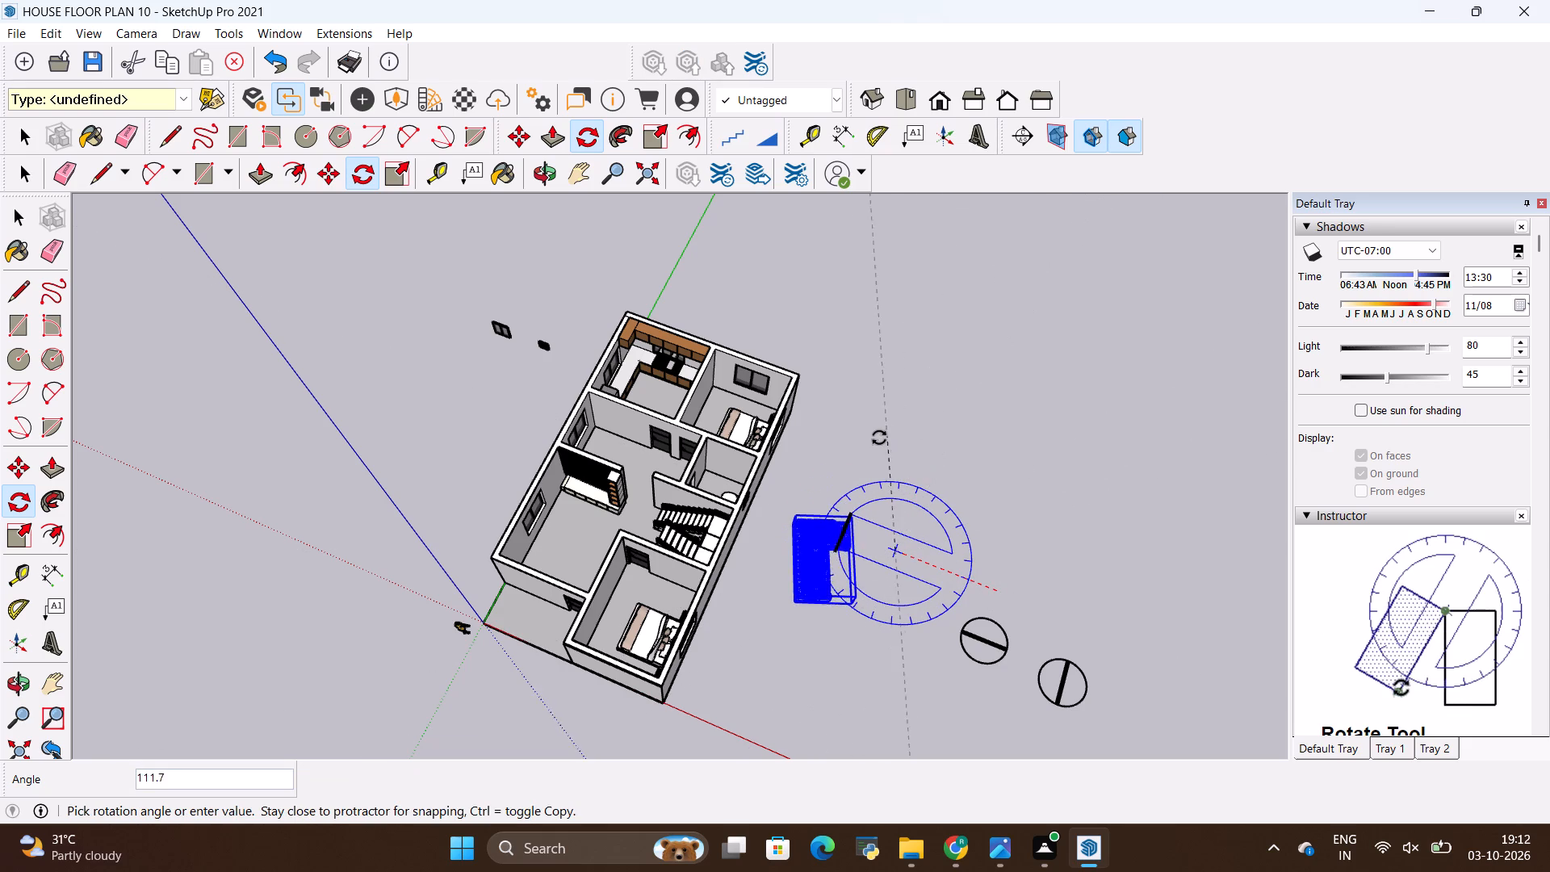
click(952, 426)
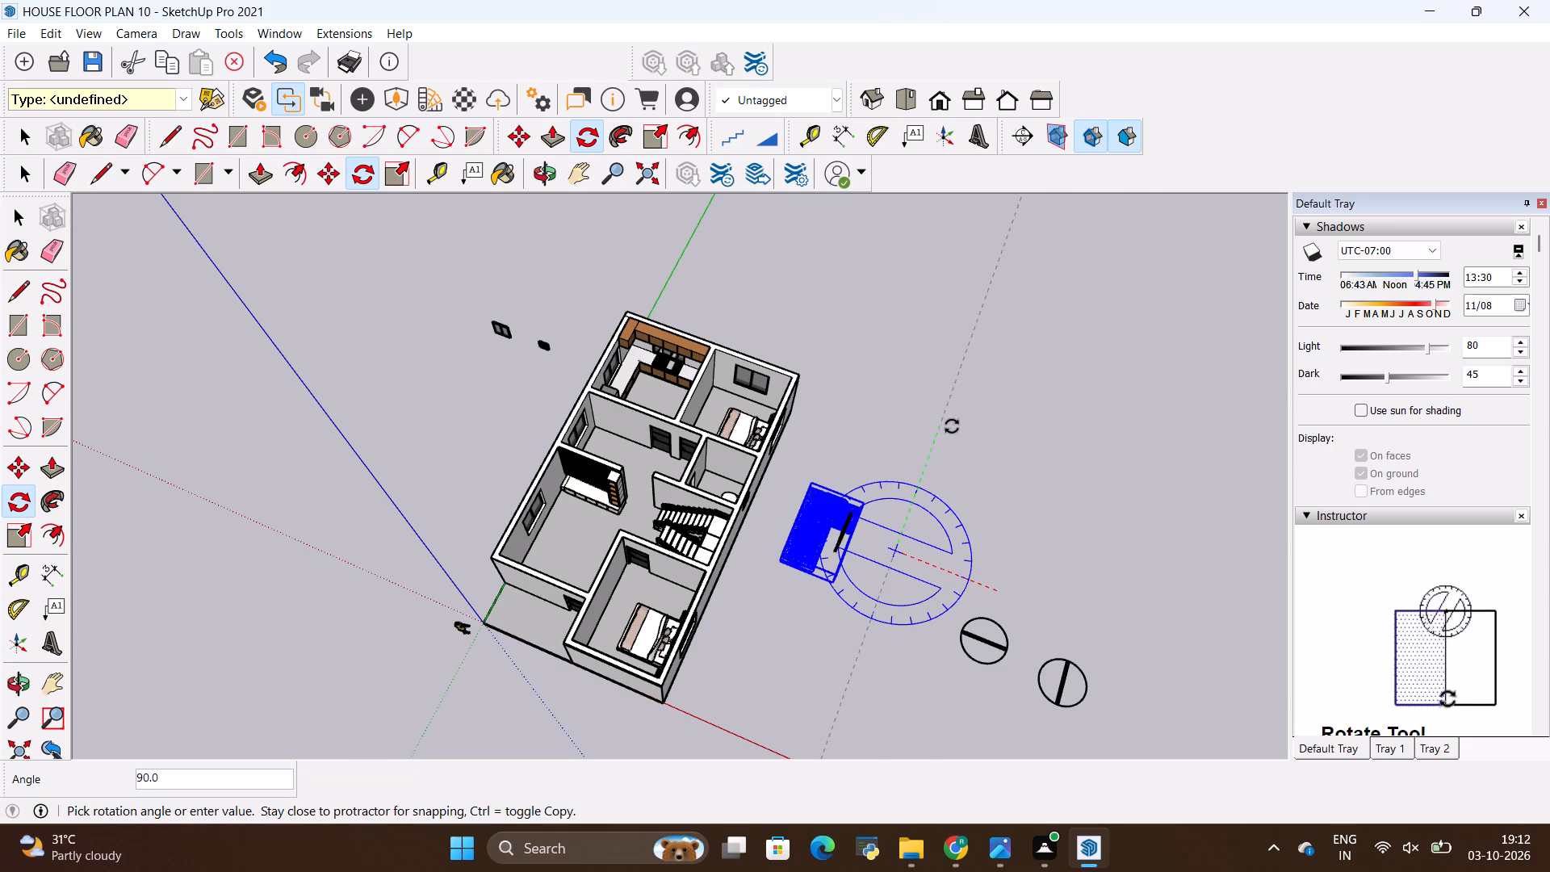
key(space)
click(924, 428)
Try the sofa in the living room, but set it down outside the bedroom next to the kitchen, about 16' 1" away.
click(808, 547)
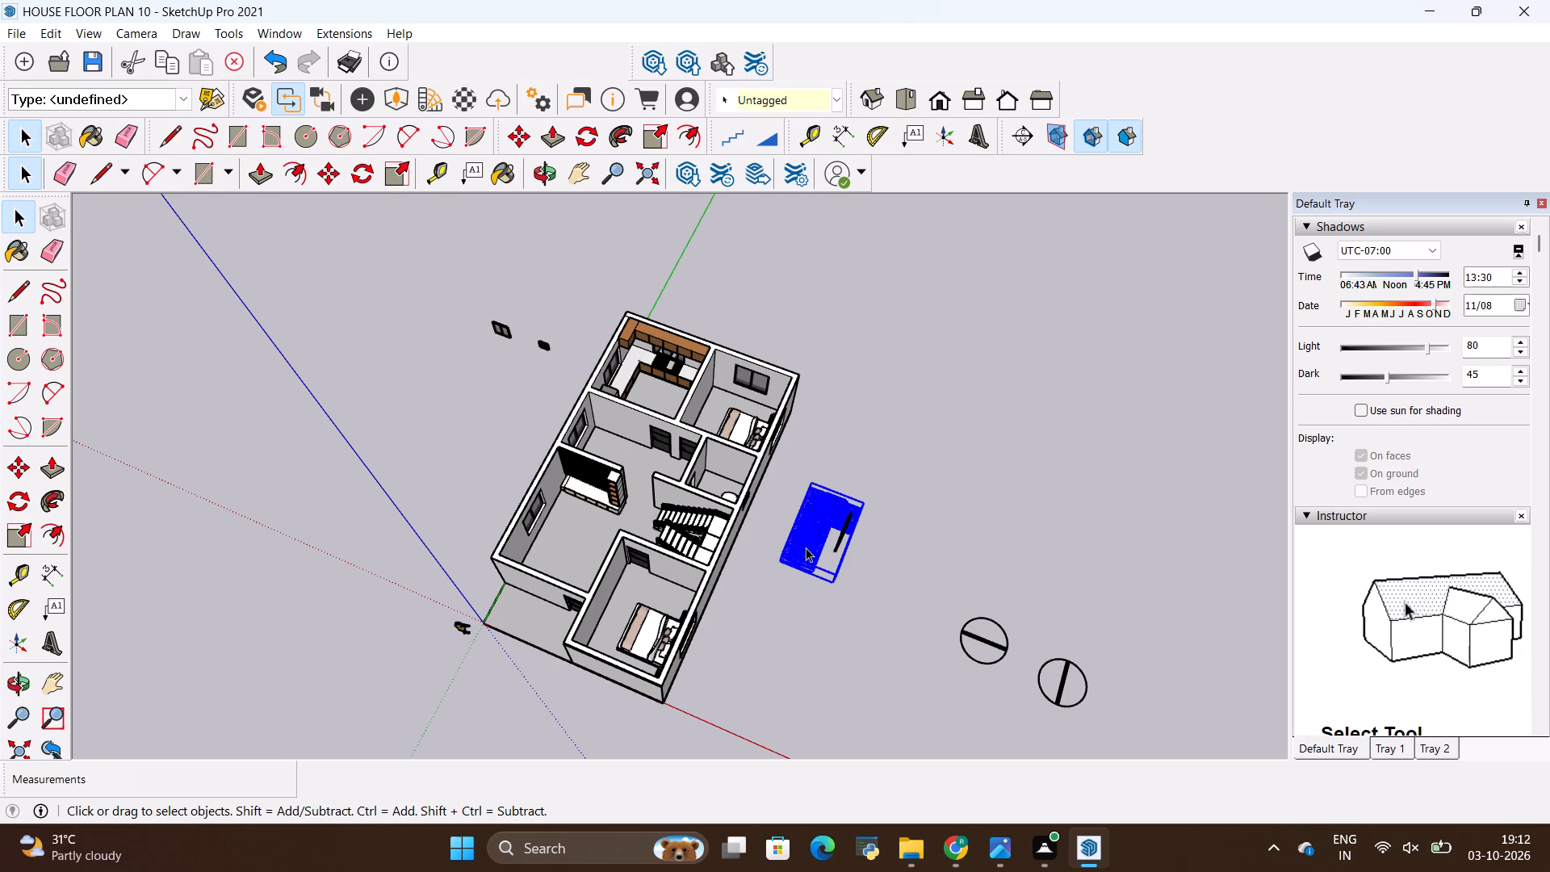
key(m)
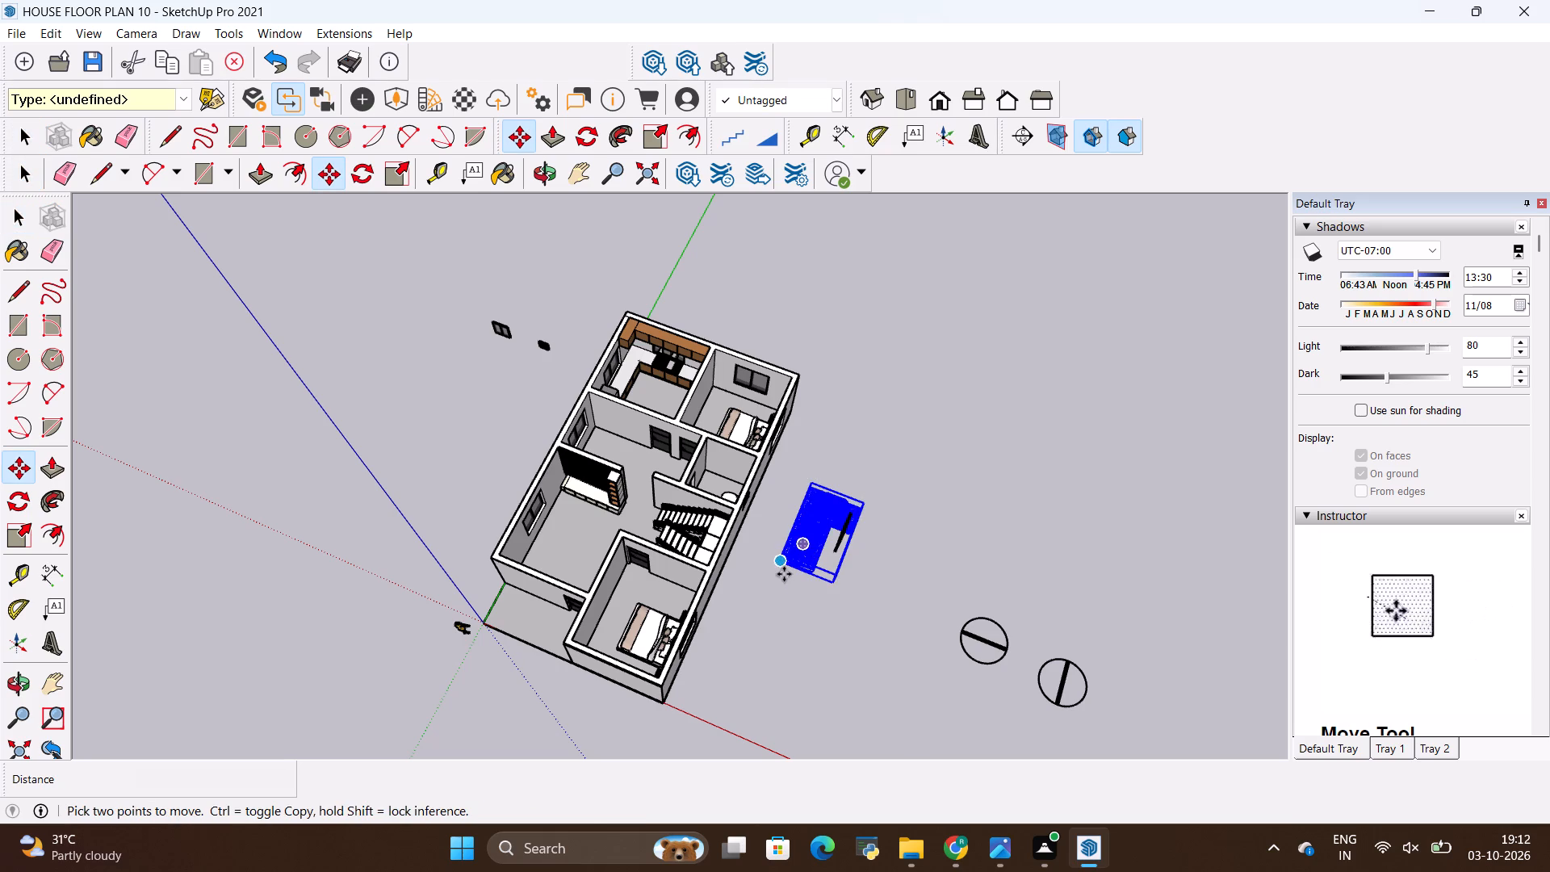
click(784, 574)
scroll(492, 570, up, 9)
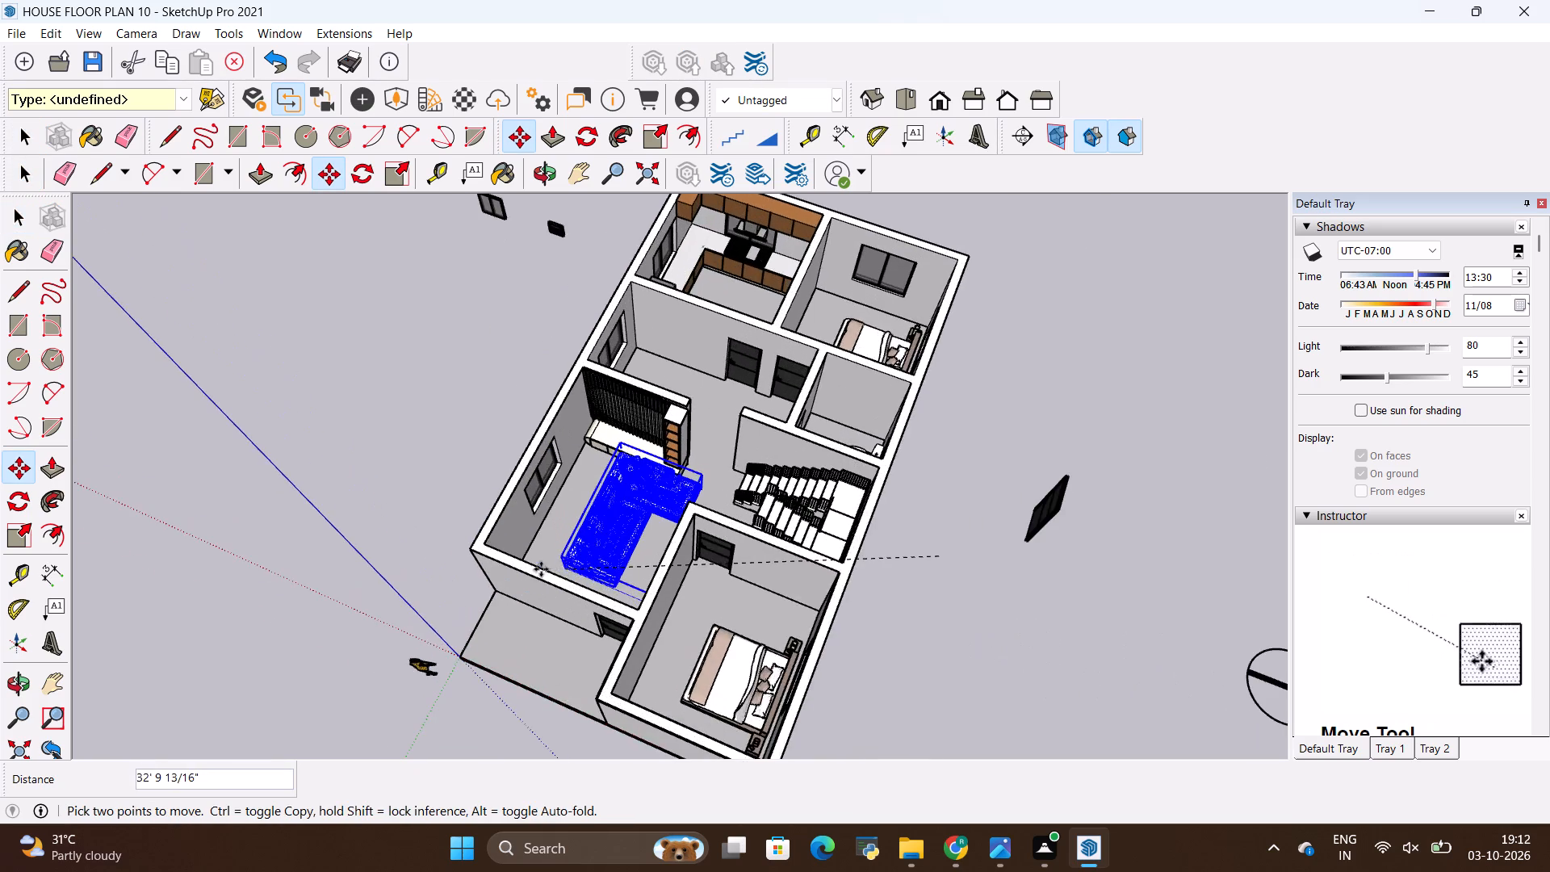
scroll(541, 569, up, 5)
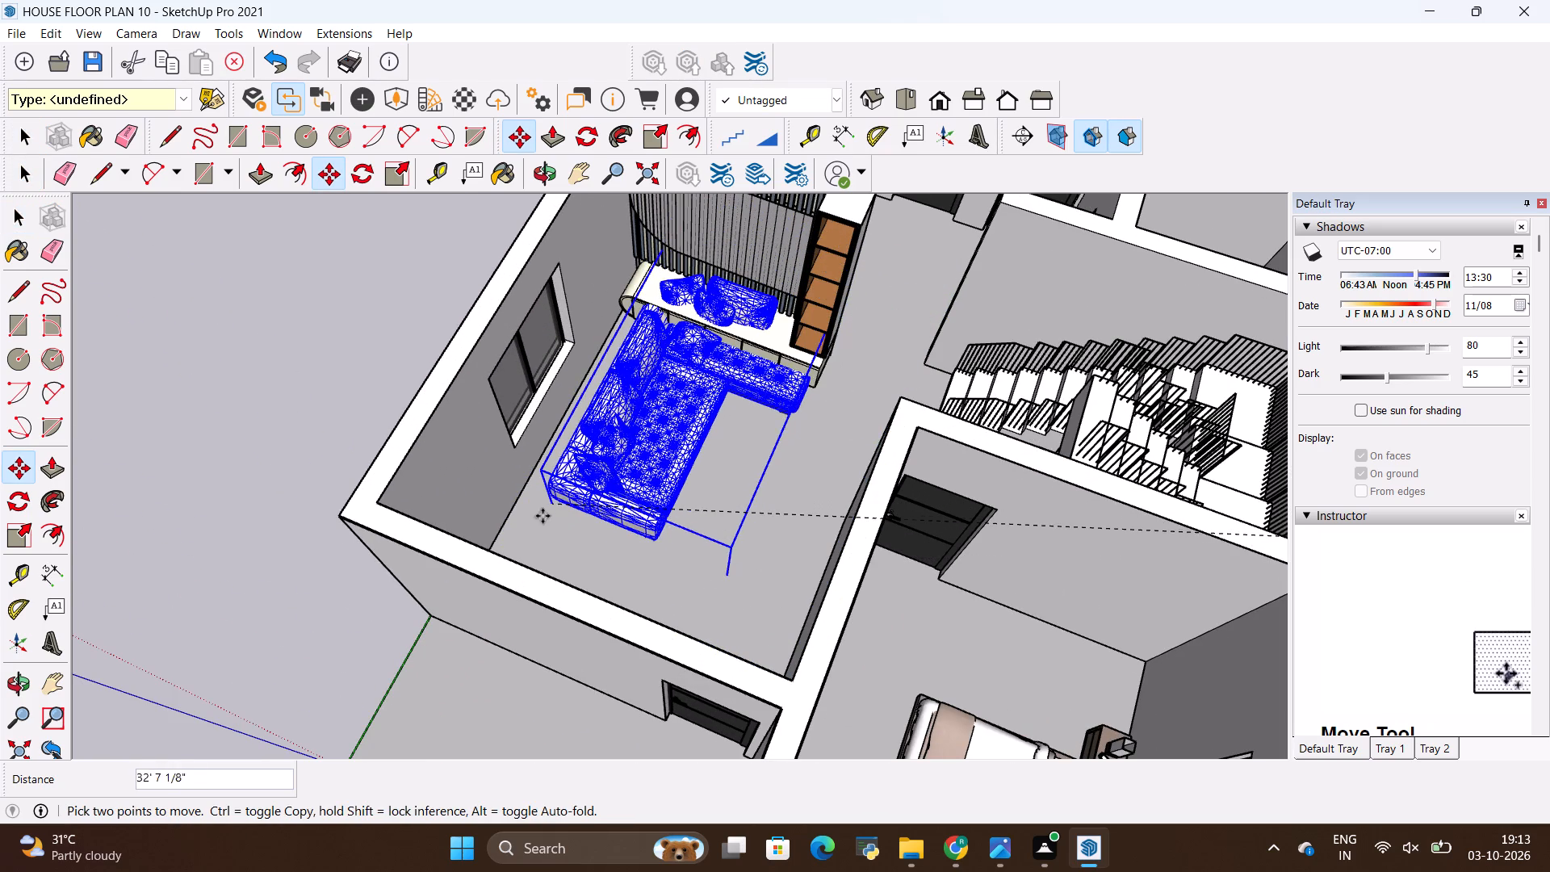
scroll(523, 539, down, 8)
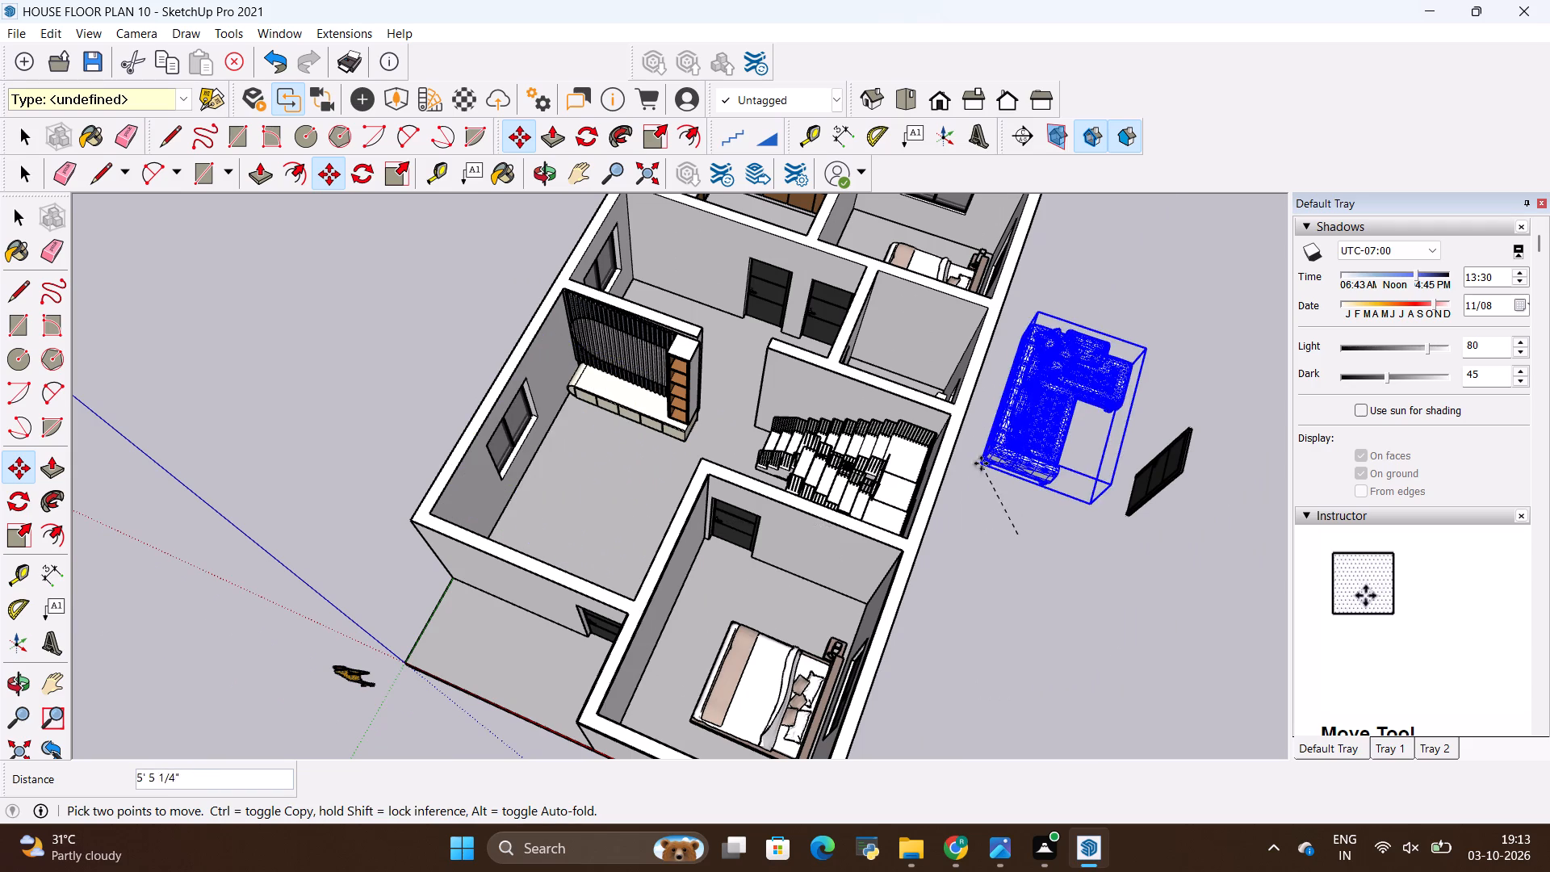
click(1041, 334)
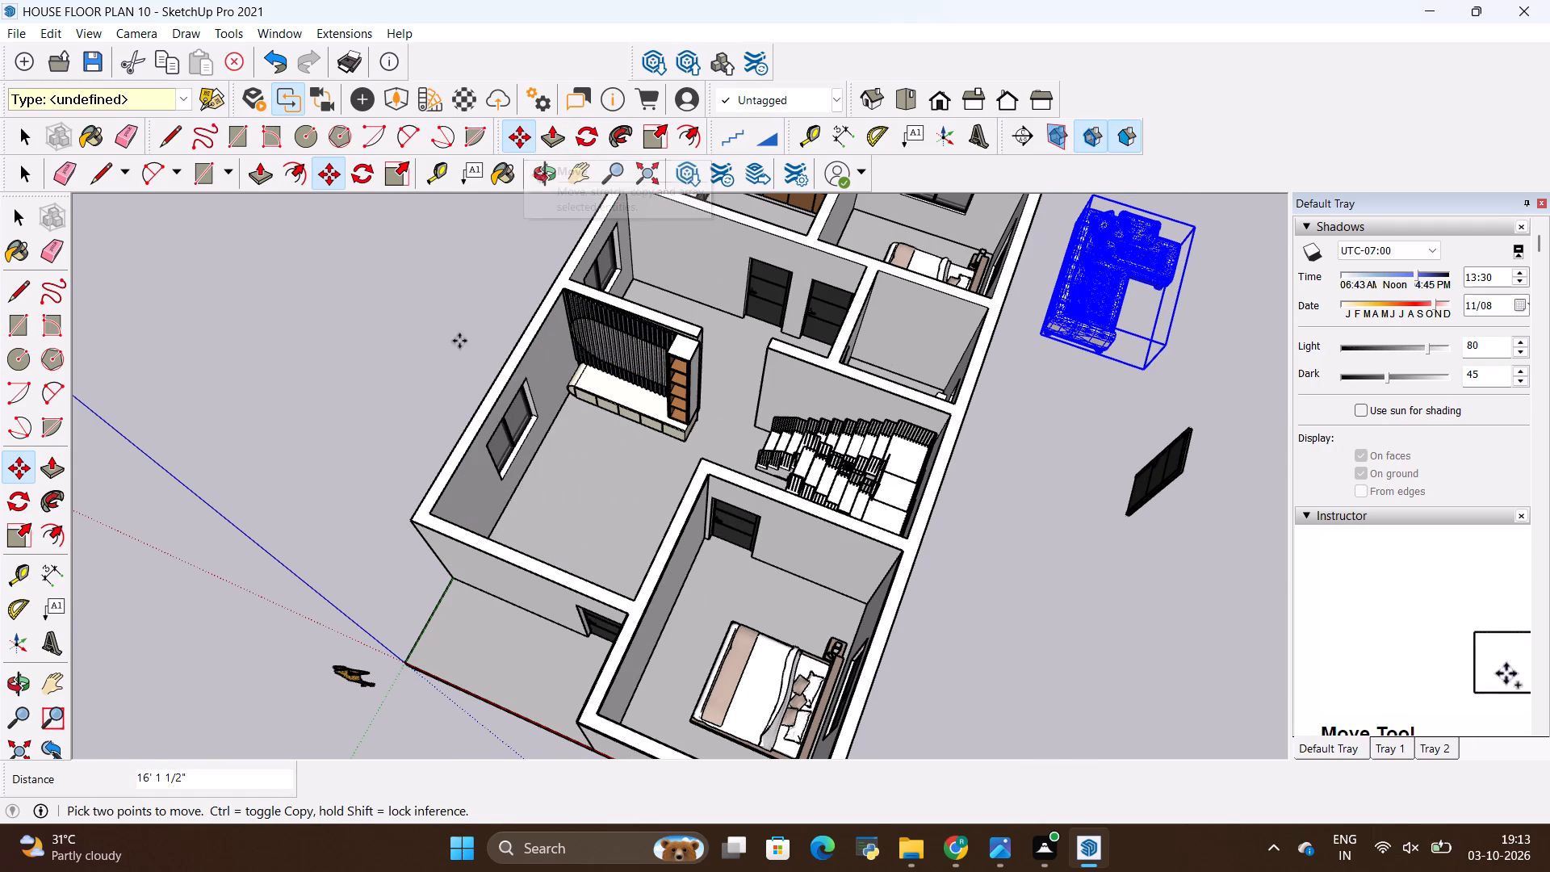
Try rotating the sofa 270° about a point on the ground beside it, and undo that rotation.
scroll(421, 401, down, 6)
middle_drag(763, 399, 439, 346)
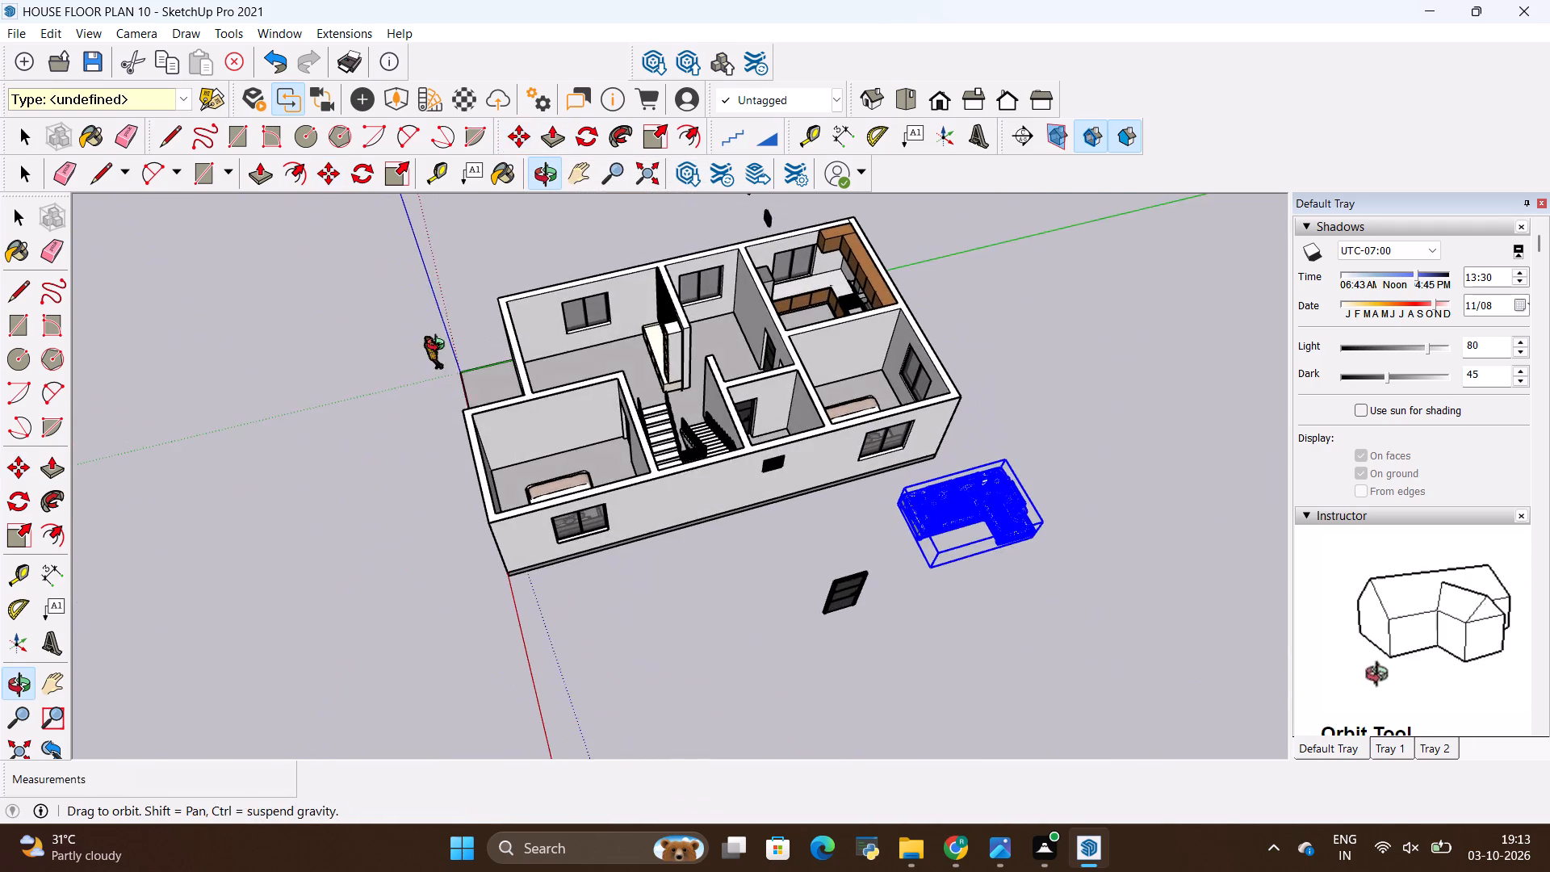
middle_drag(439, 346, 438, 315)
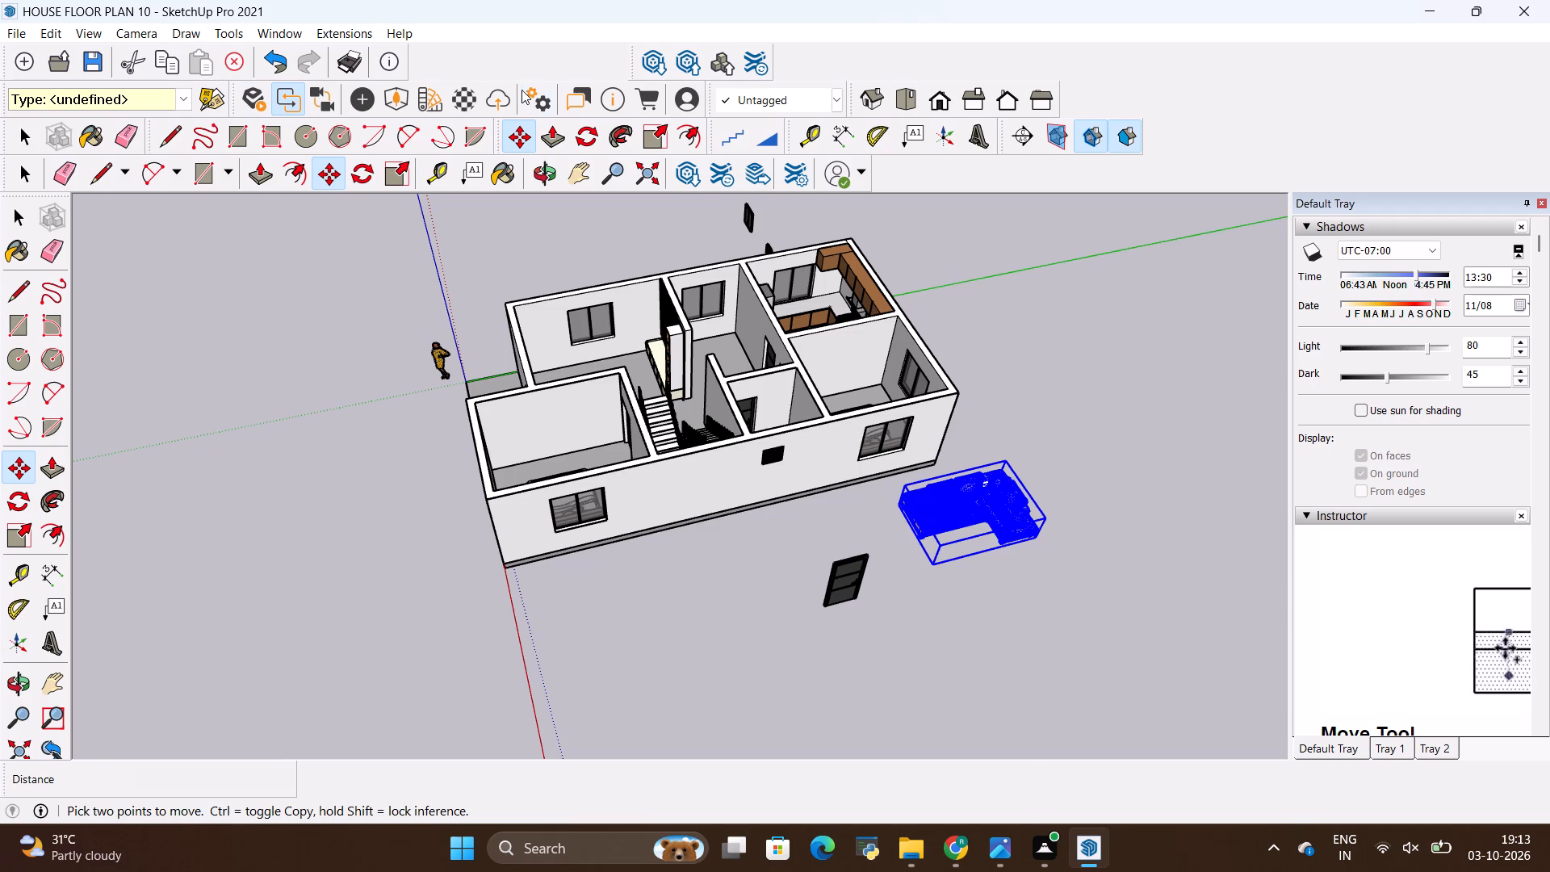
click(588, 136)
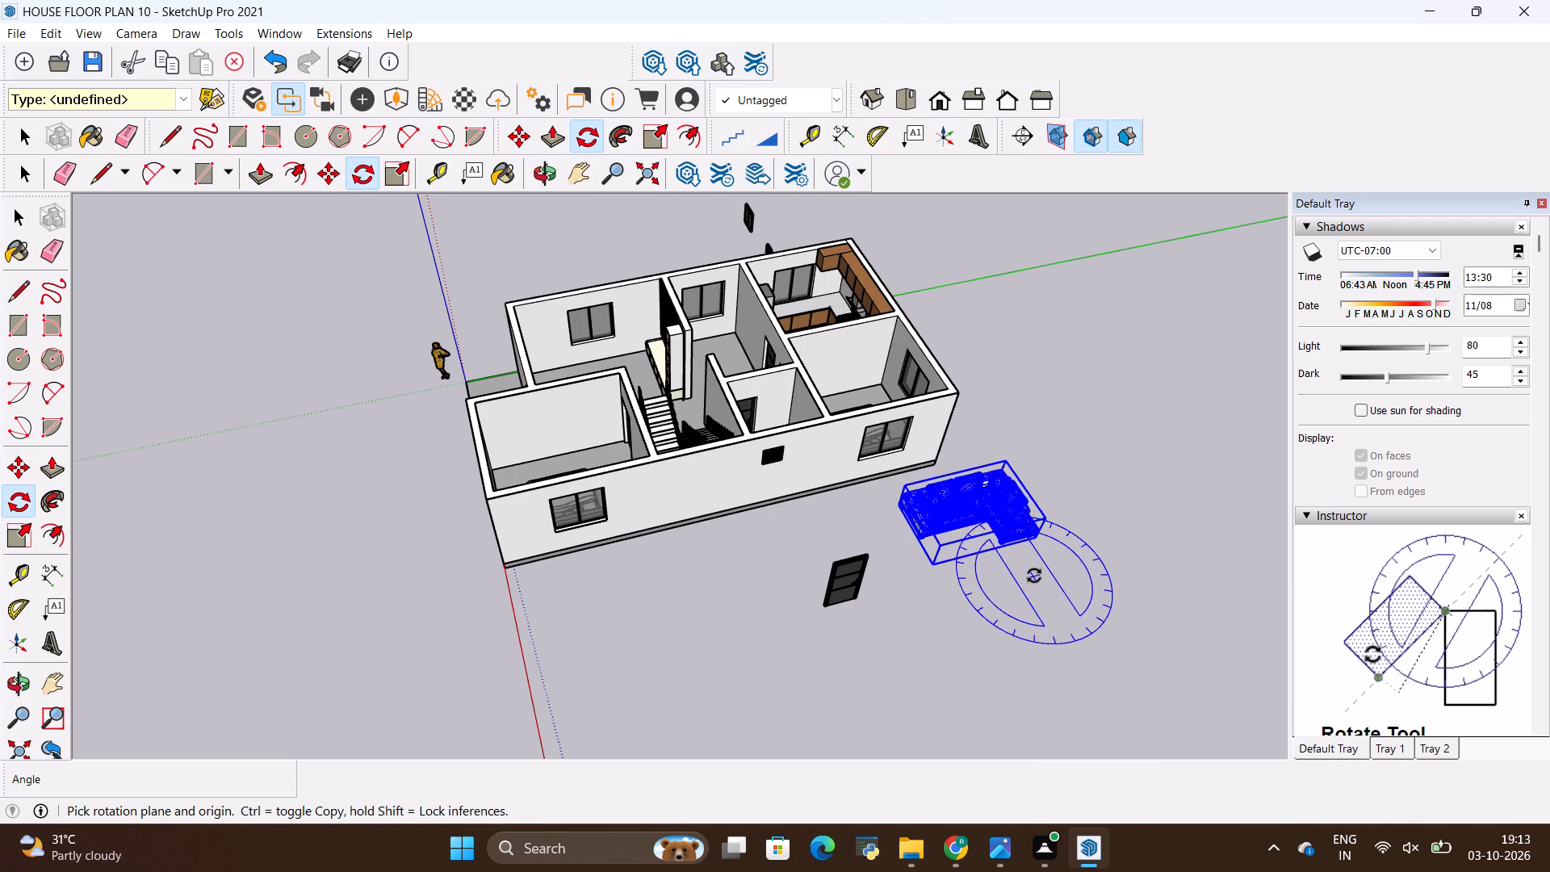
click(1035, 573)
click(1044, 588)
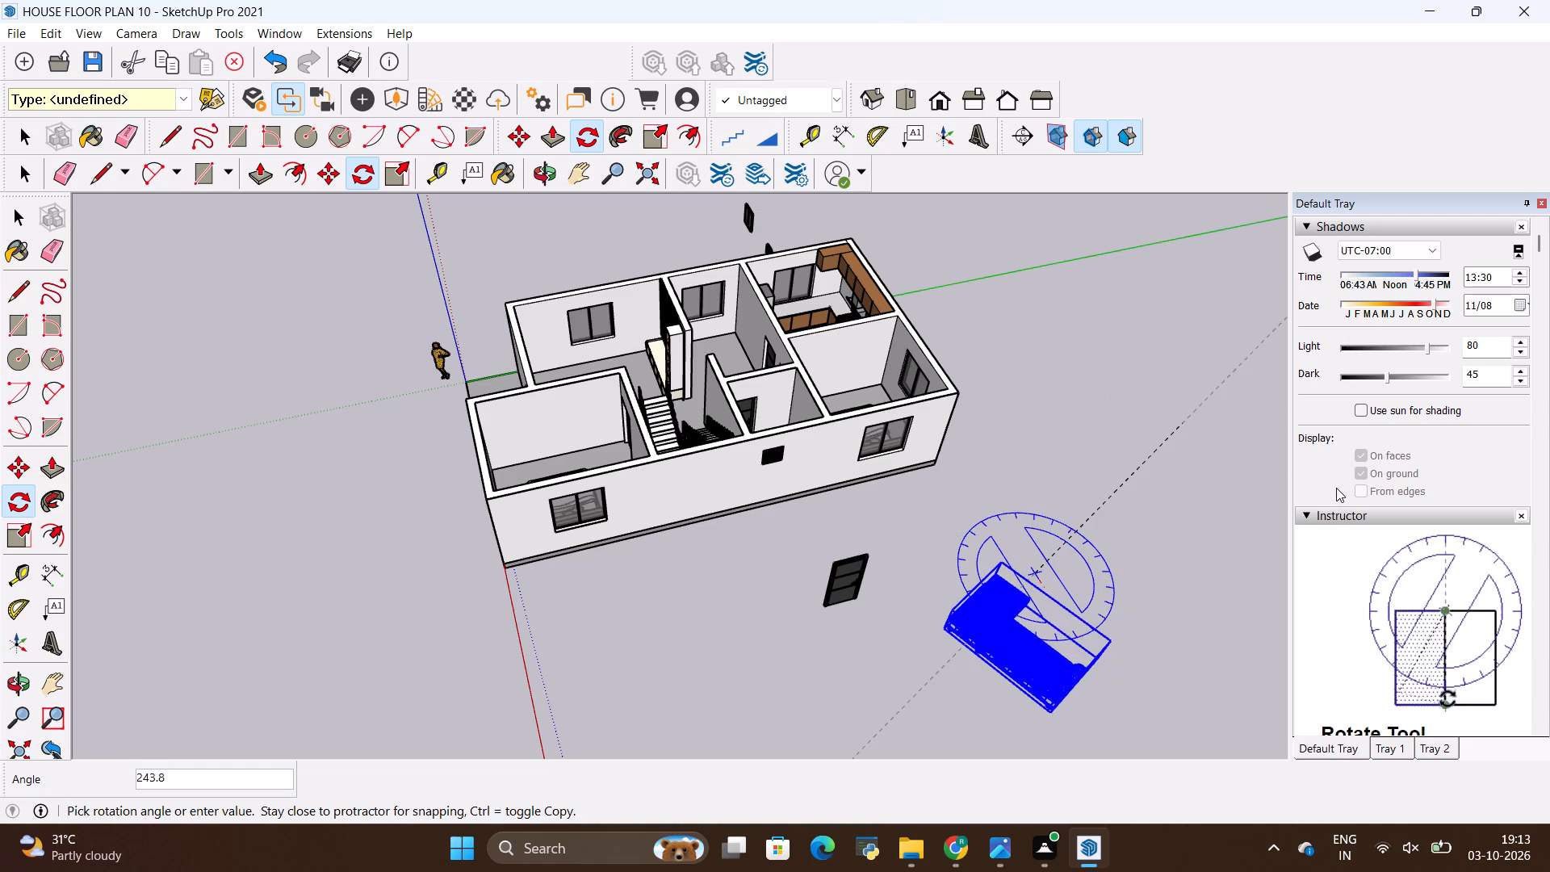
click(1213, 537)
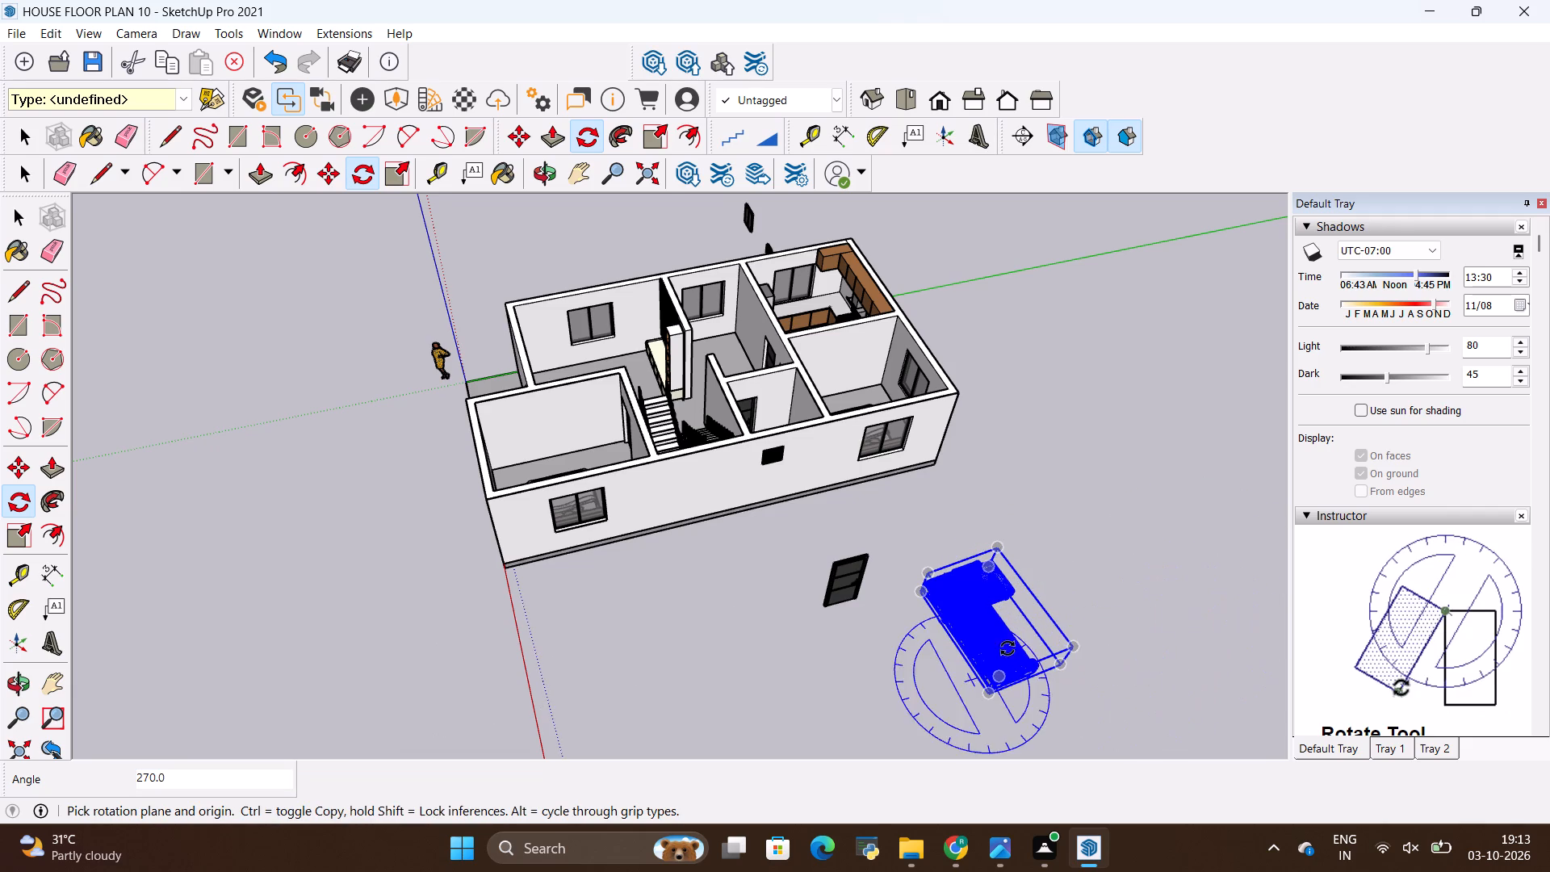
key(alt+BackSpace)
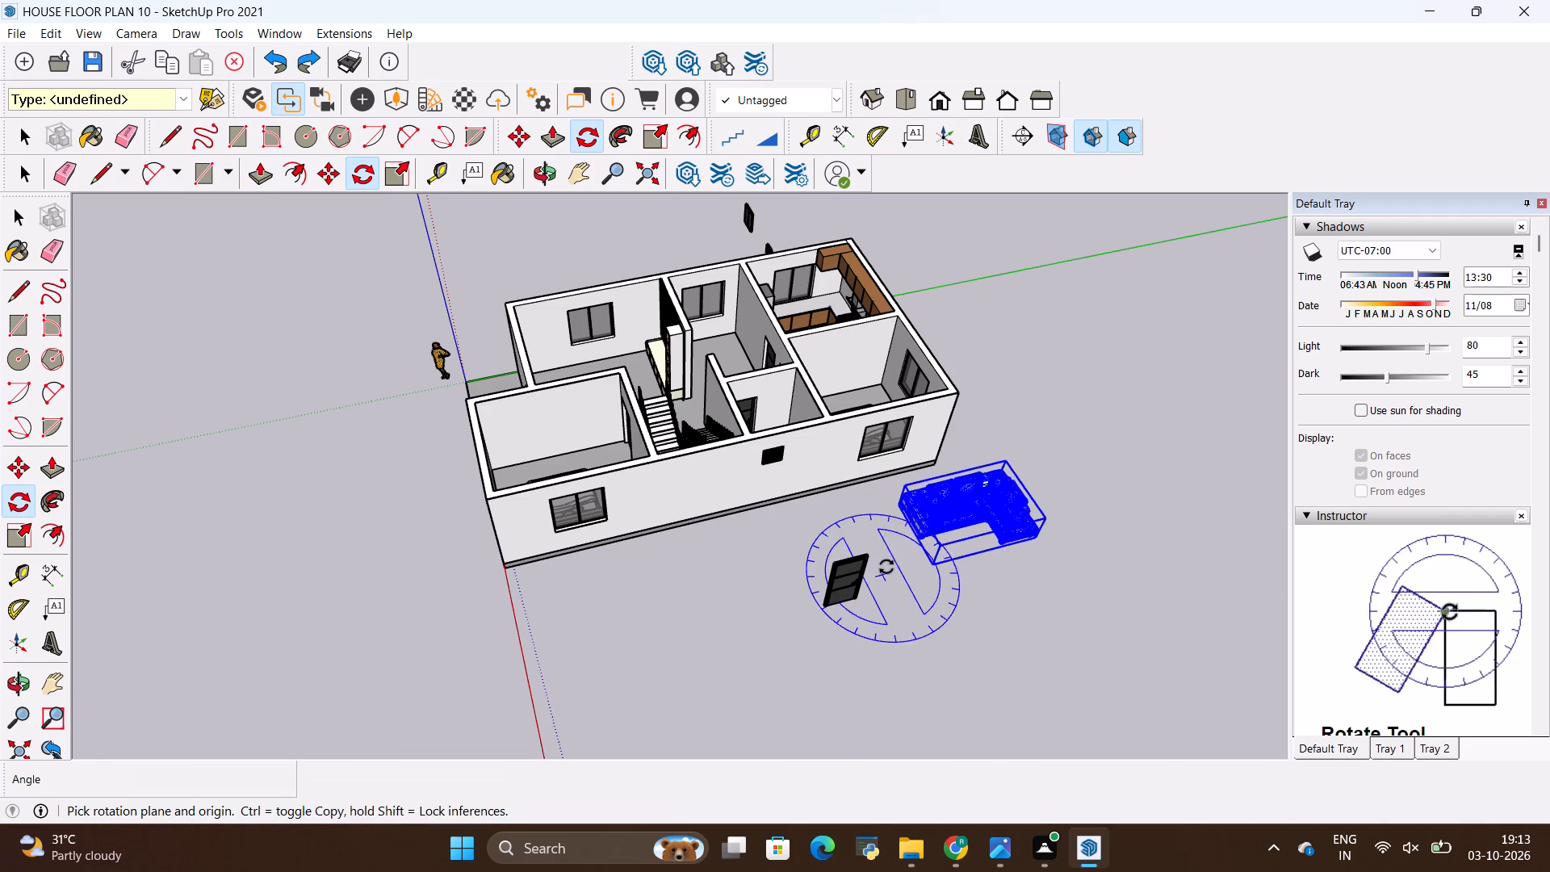
Rotate the sofa 90° about a ground point between it and the loose door panel outside.
click(888, 559)
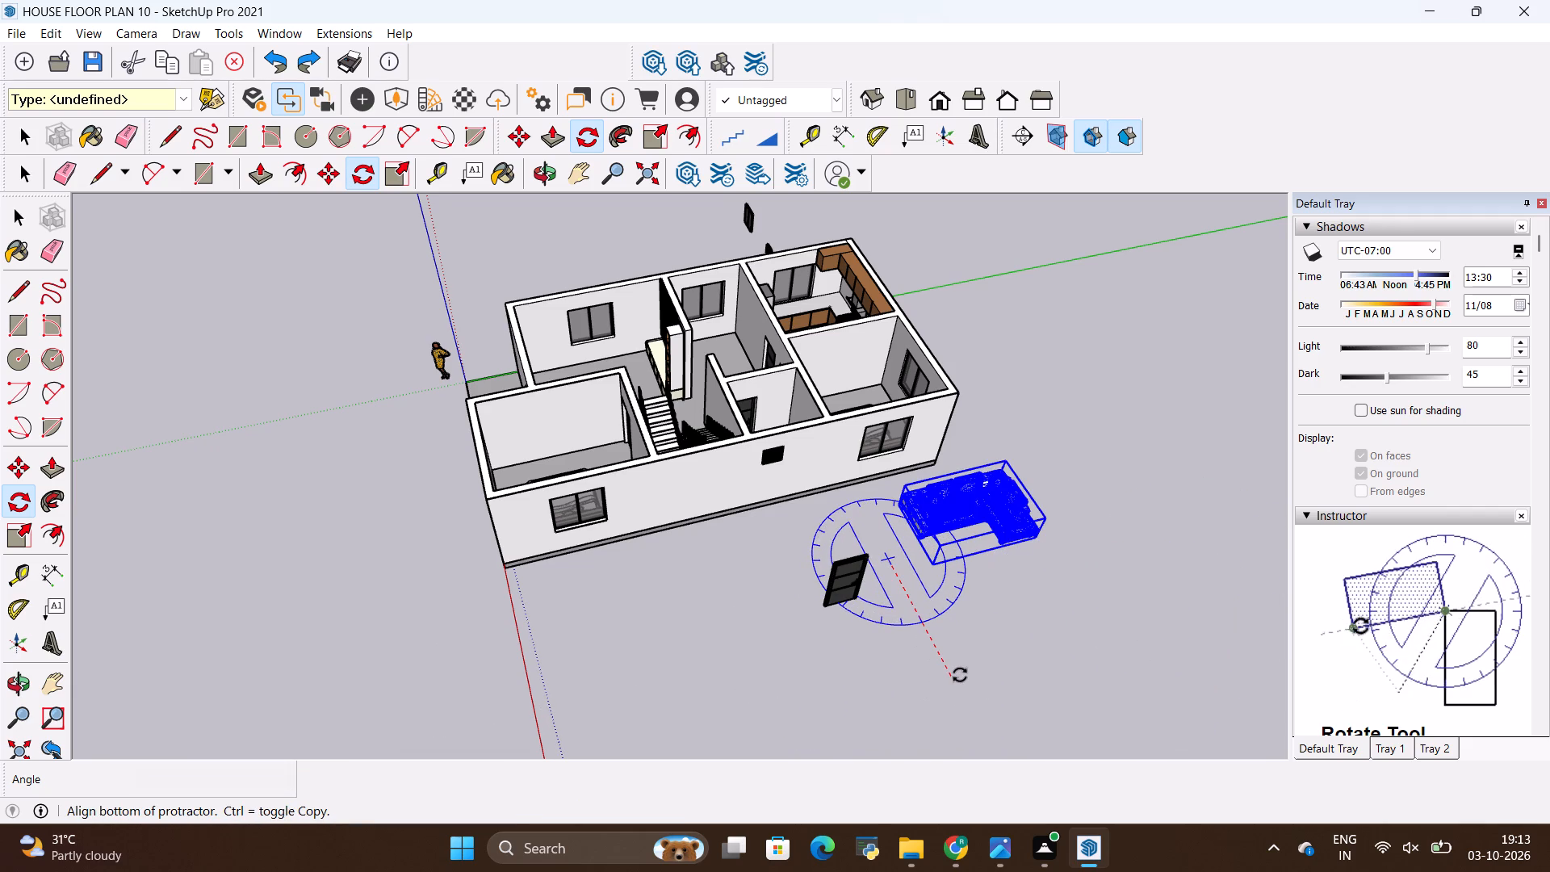
click(960, 675)
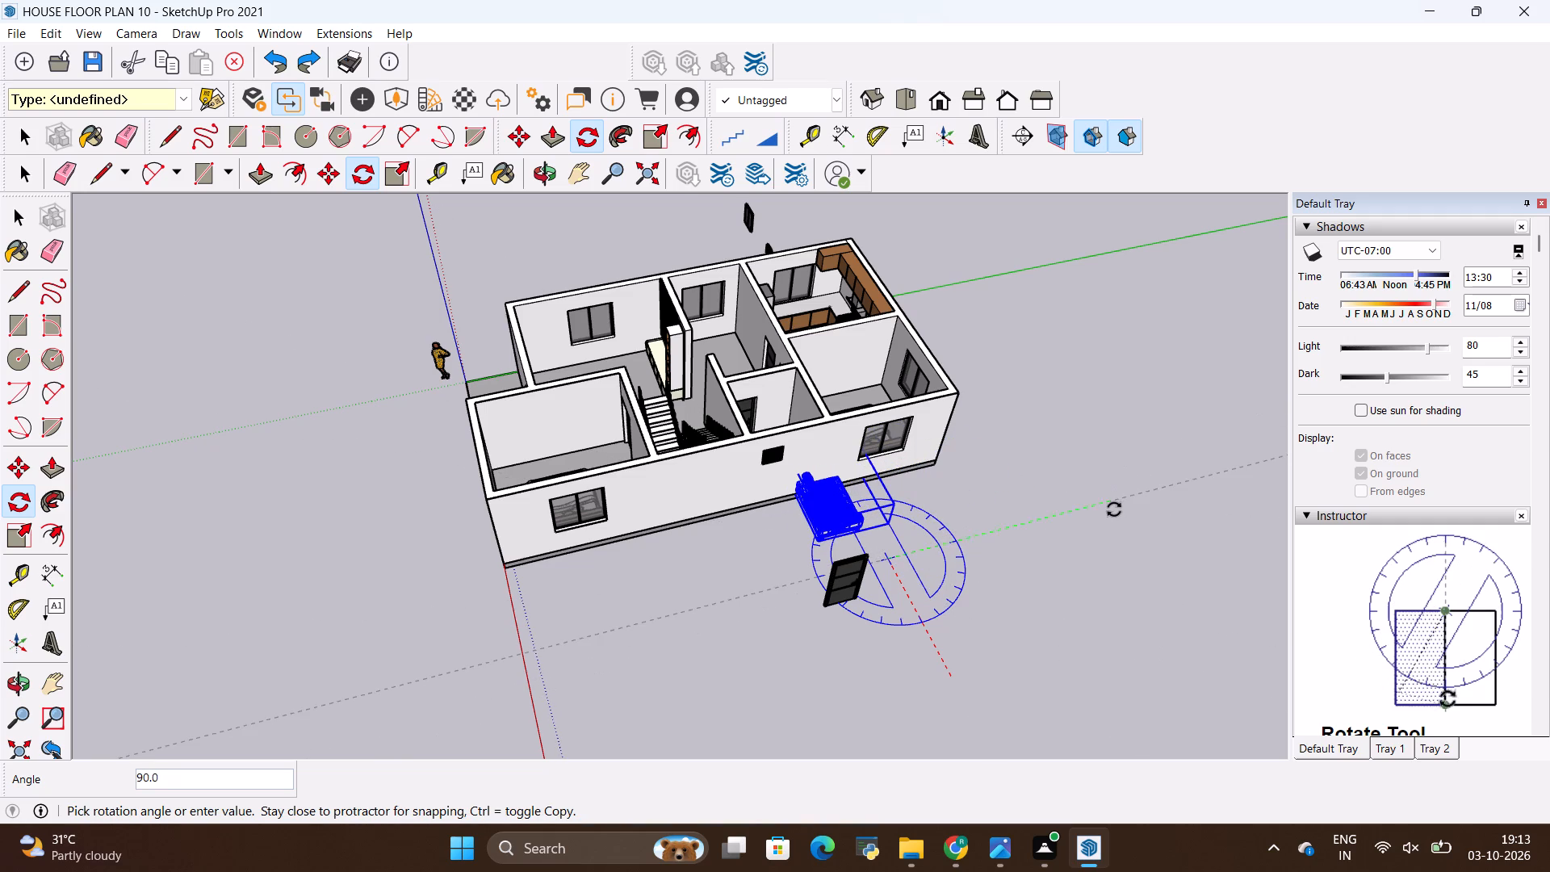
click(1114, 510)
key(space)
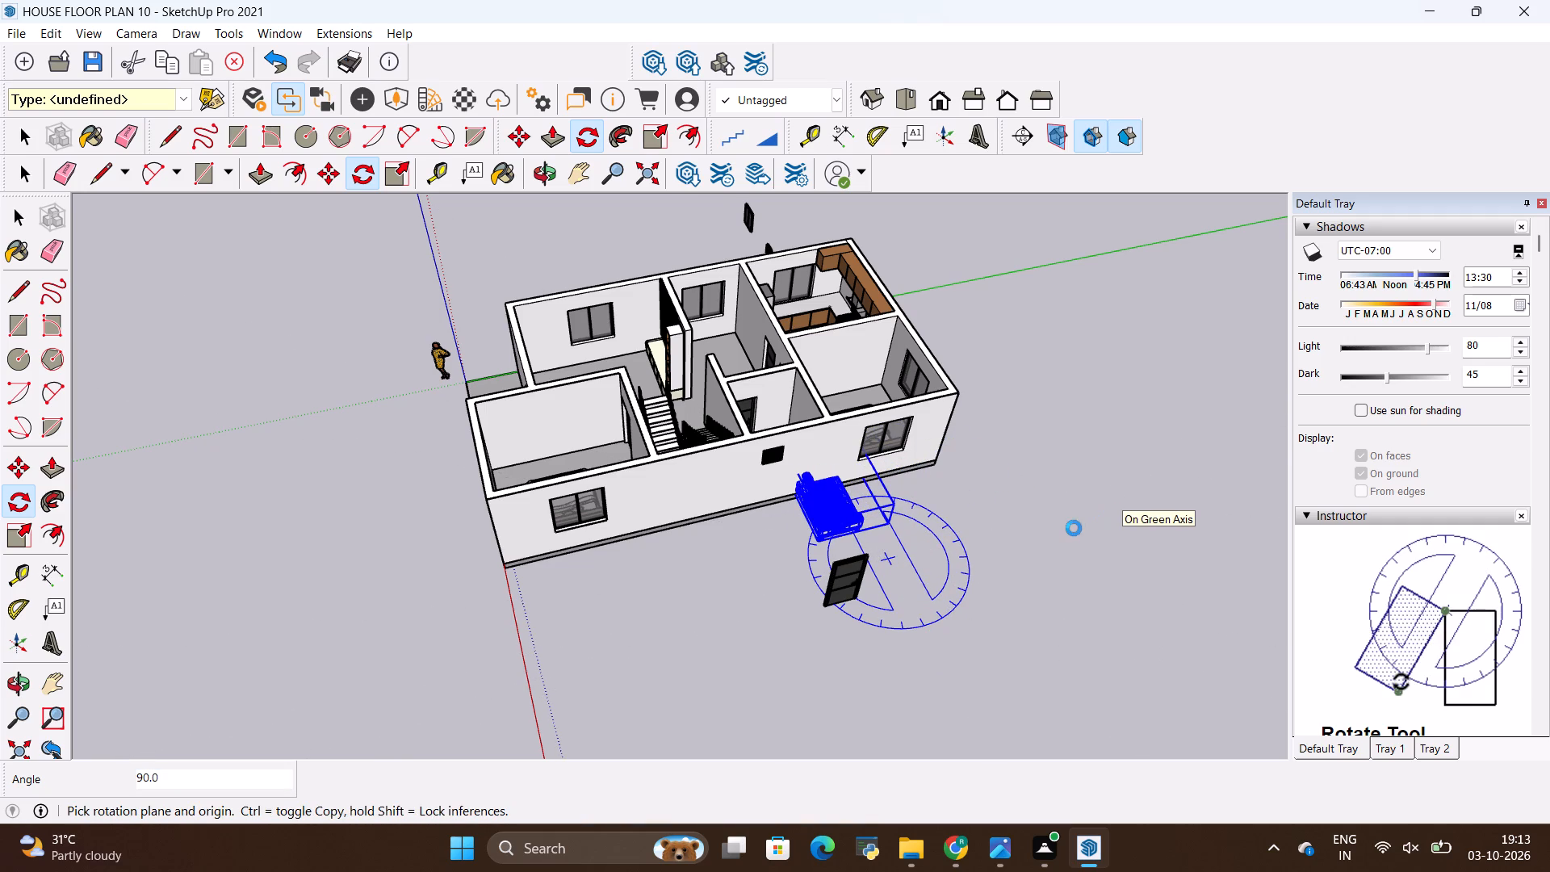
click(1045, 526)
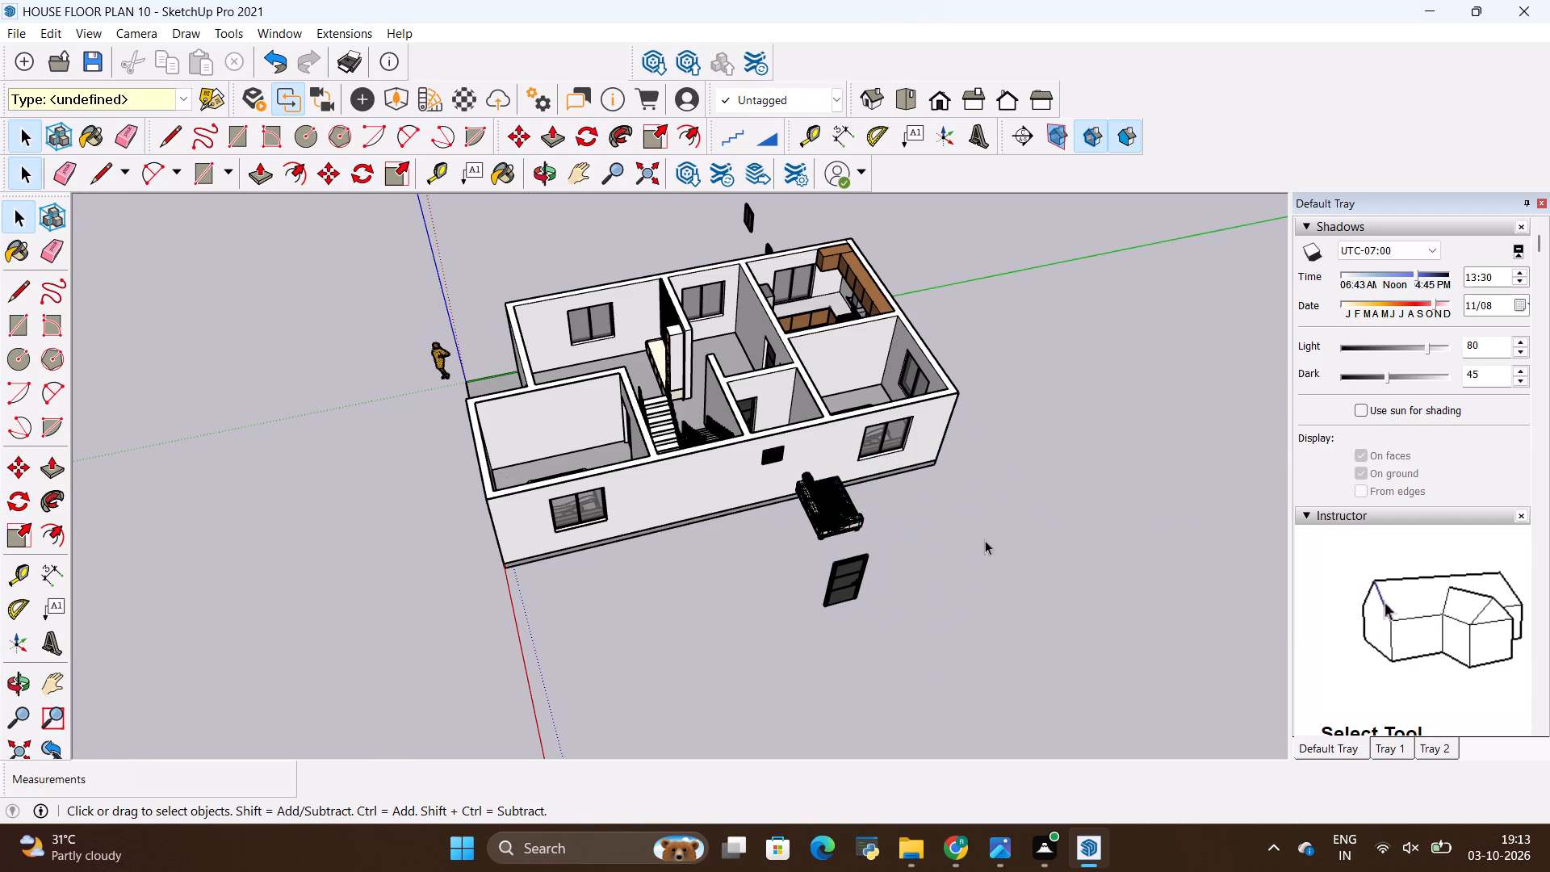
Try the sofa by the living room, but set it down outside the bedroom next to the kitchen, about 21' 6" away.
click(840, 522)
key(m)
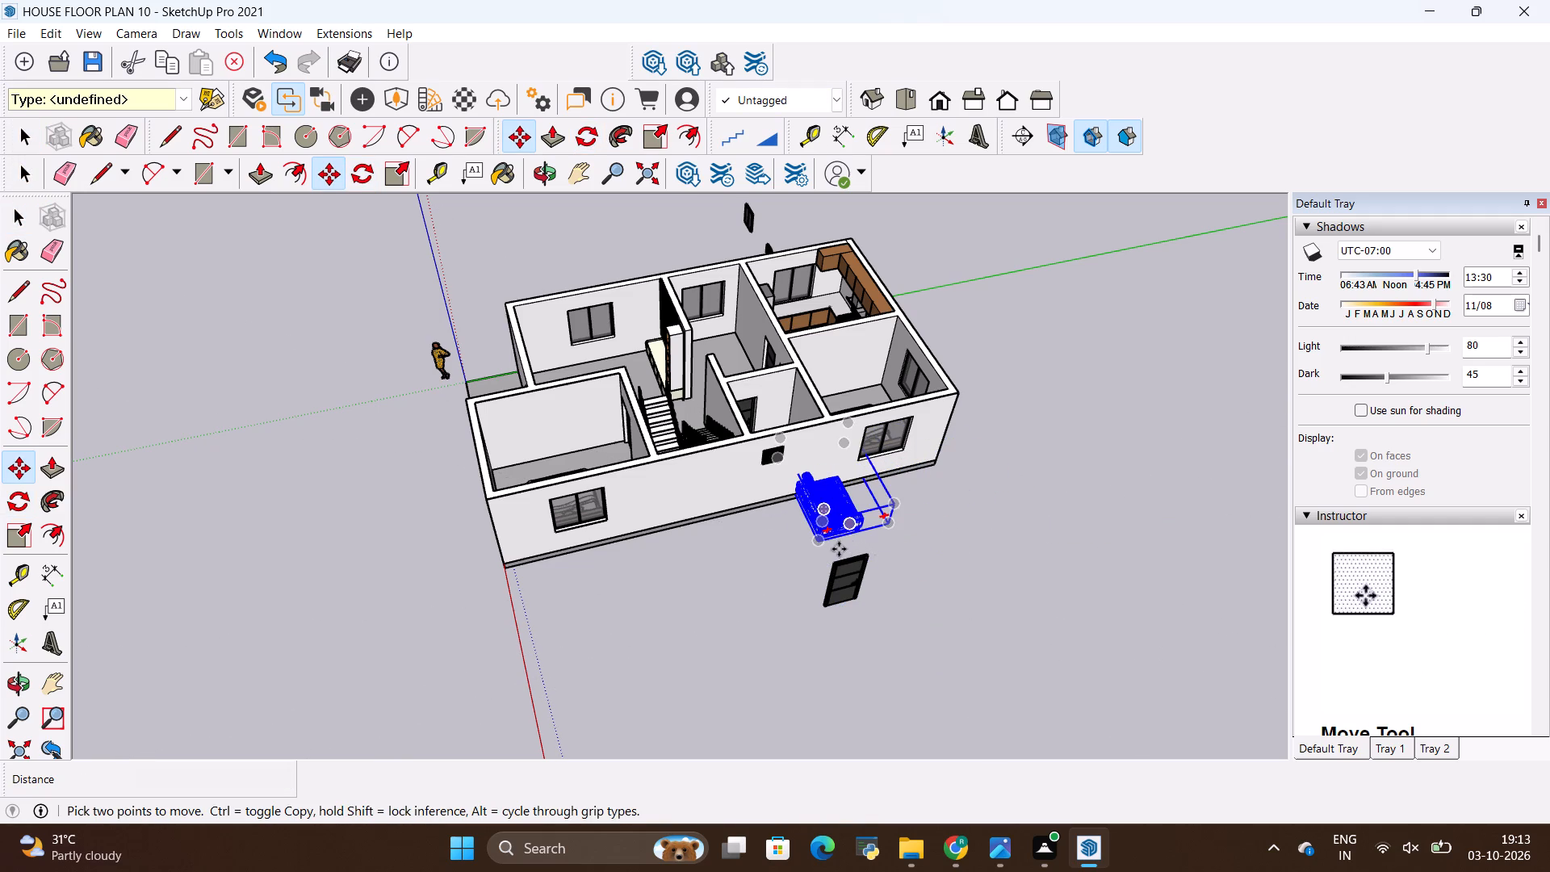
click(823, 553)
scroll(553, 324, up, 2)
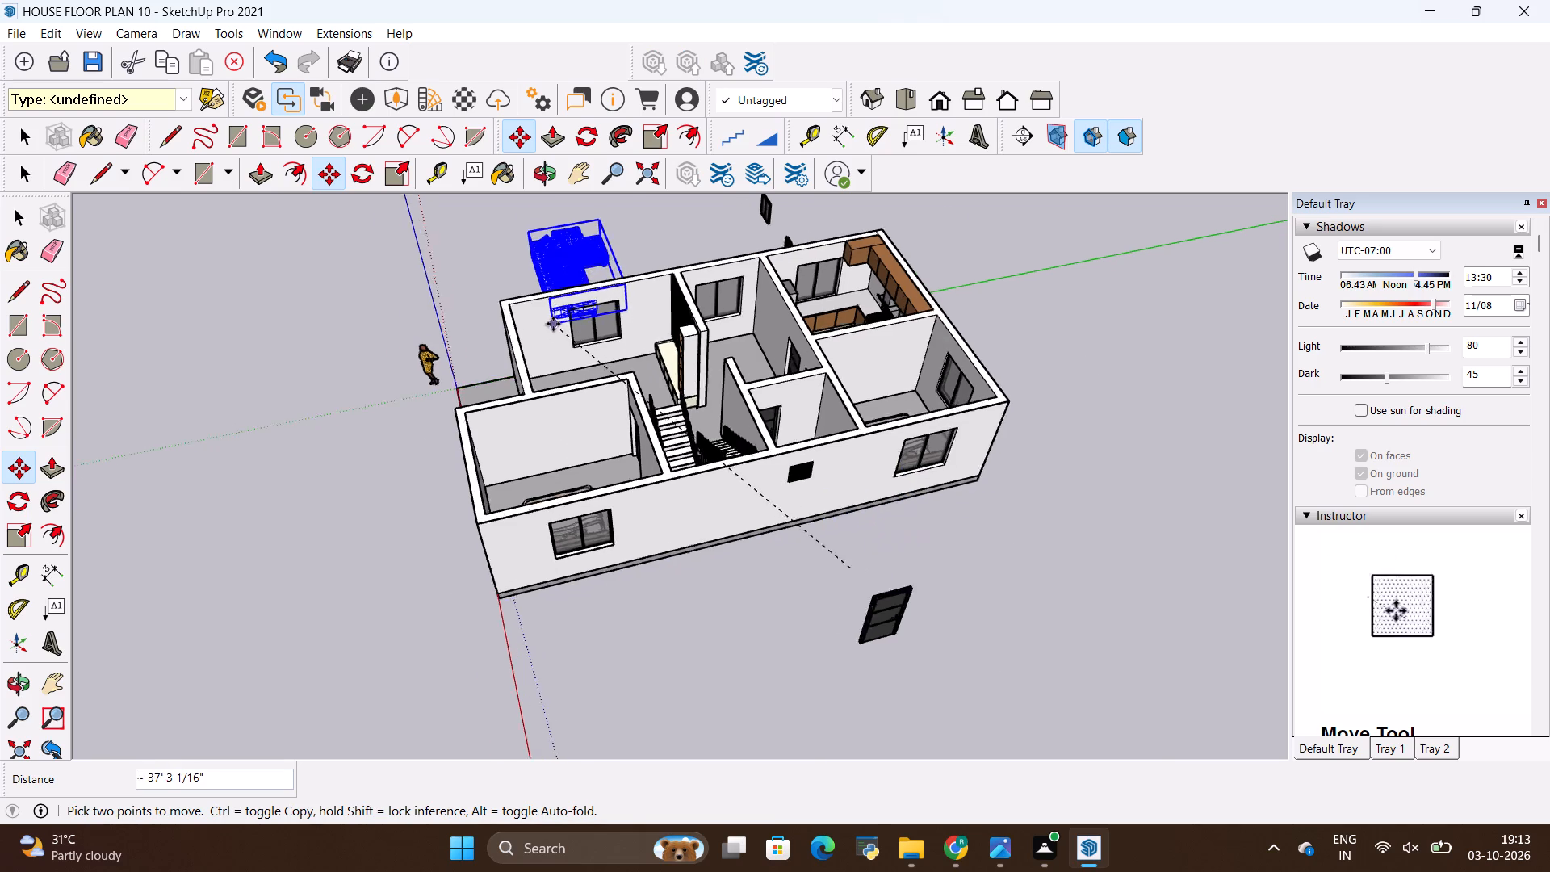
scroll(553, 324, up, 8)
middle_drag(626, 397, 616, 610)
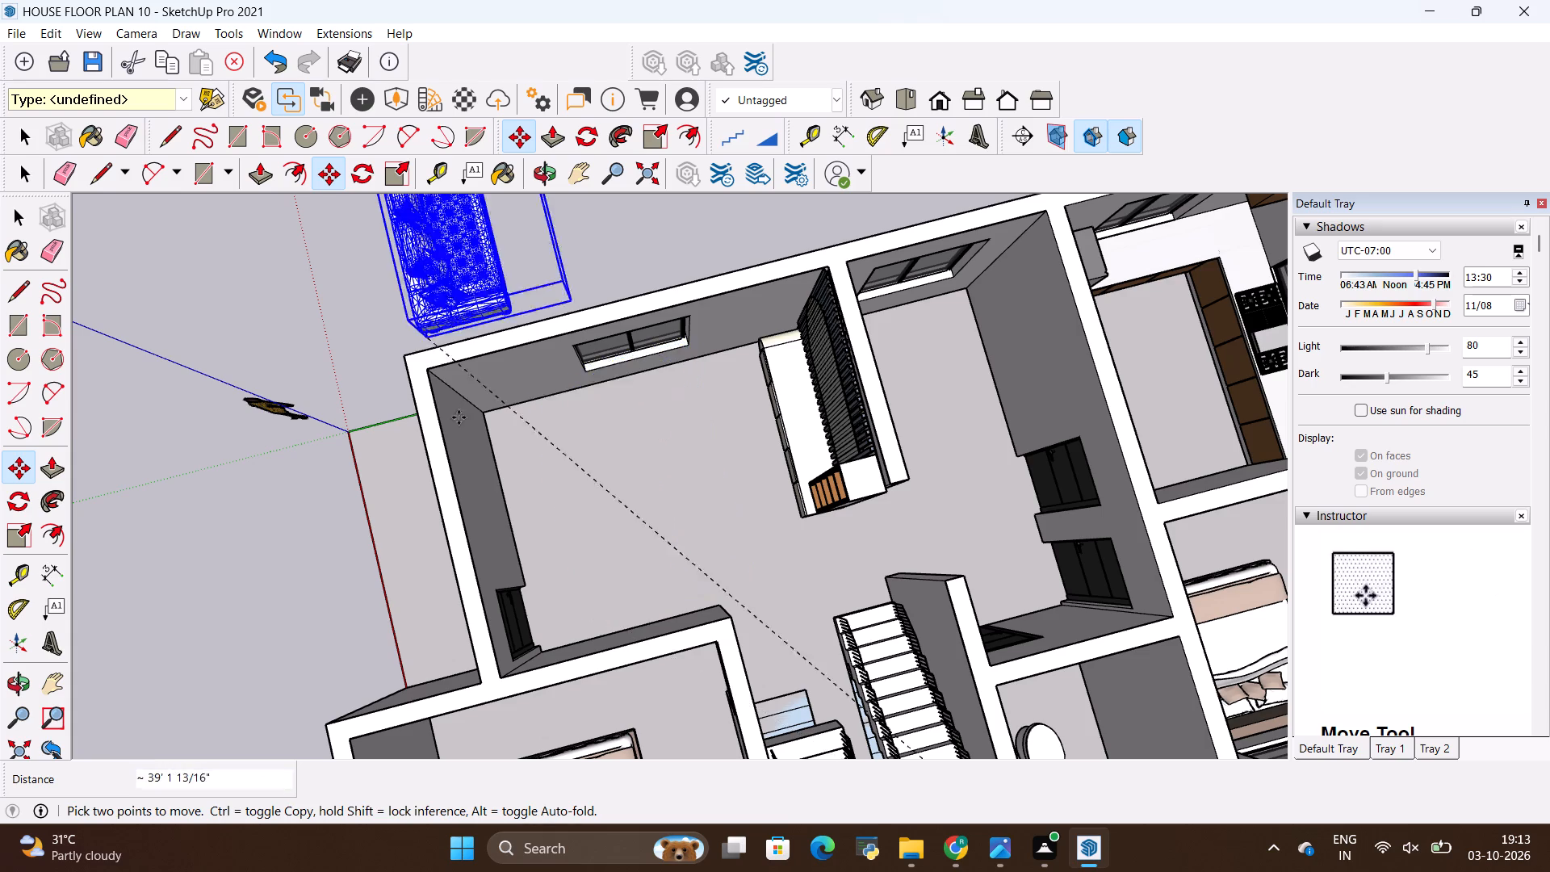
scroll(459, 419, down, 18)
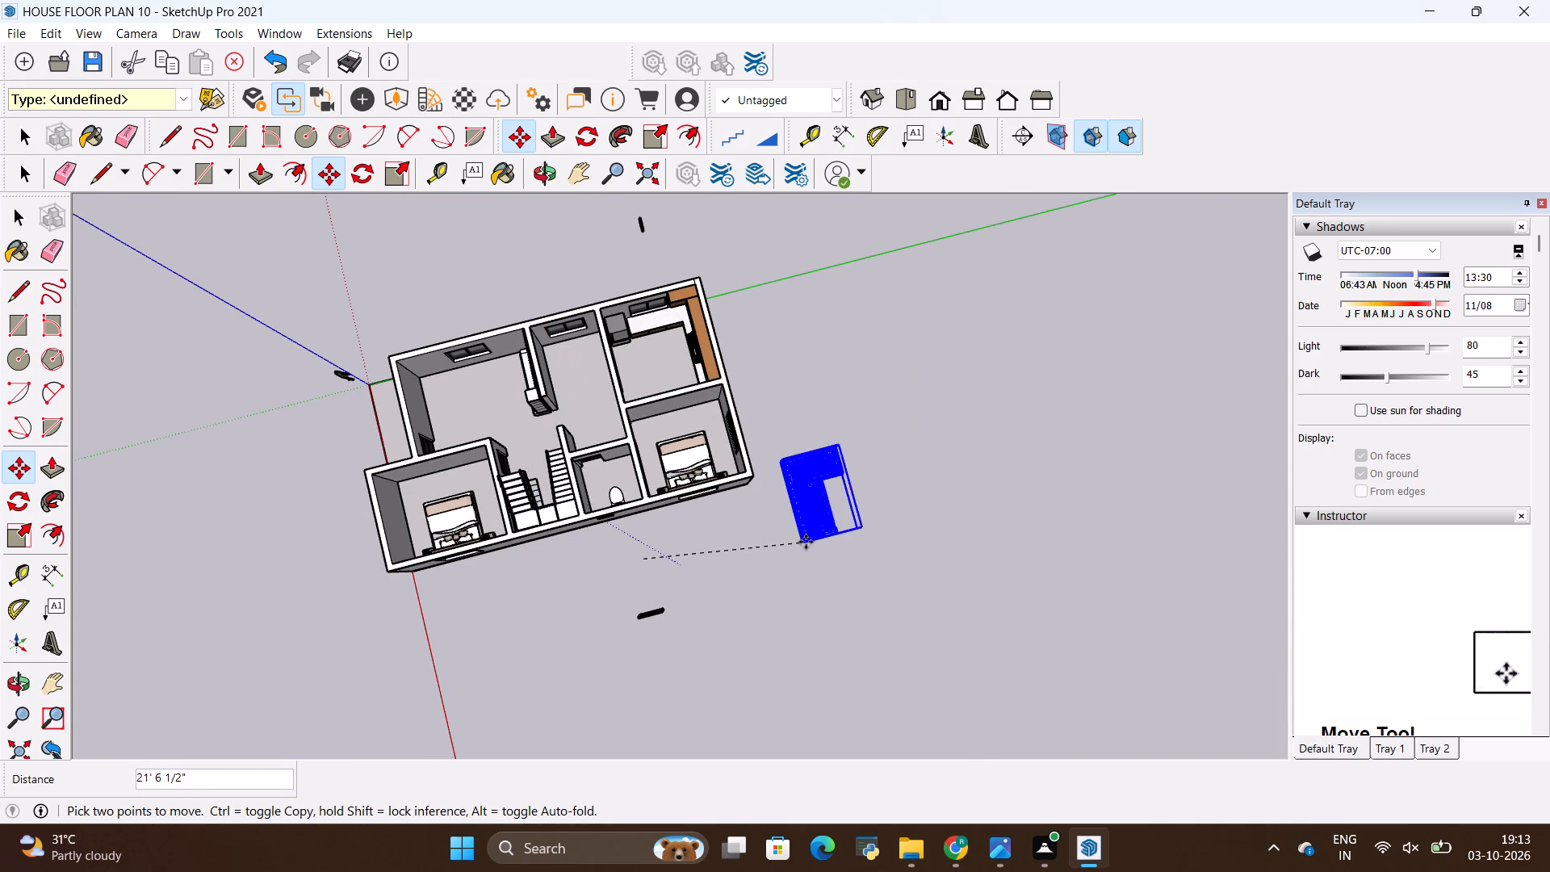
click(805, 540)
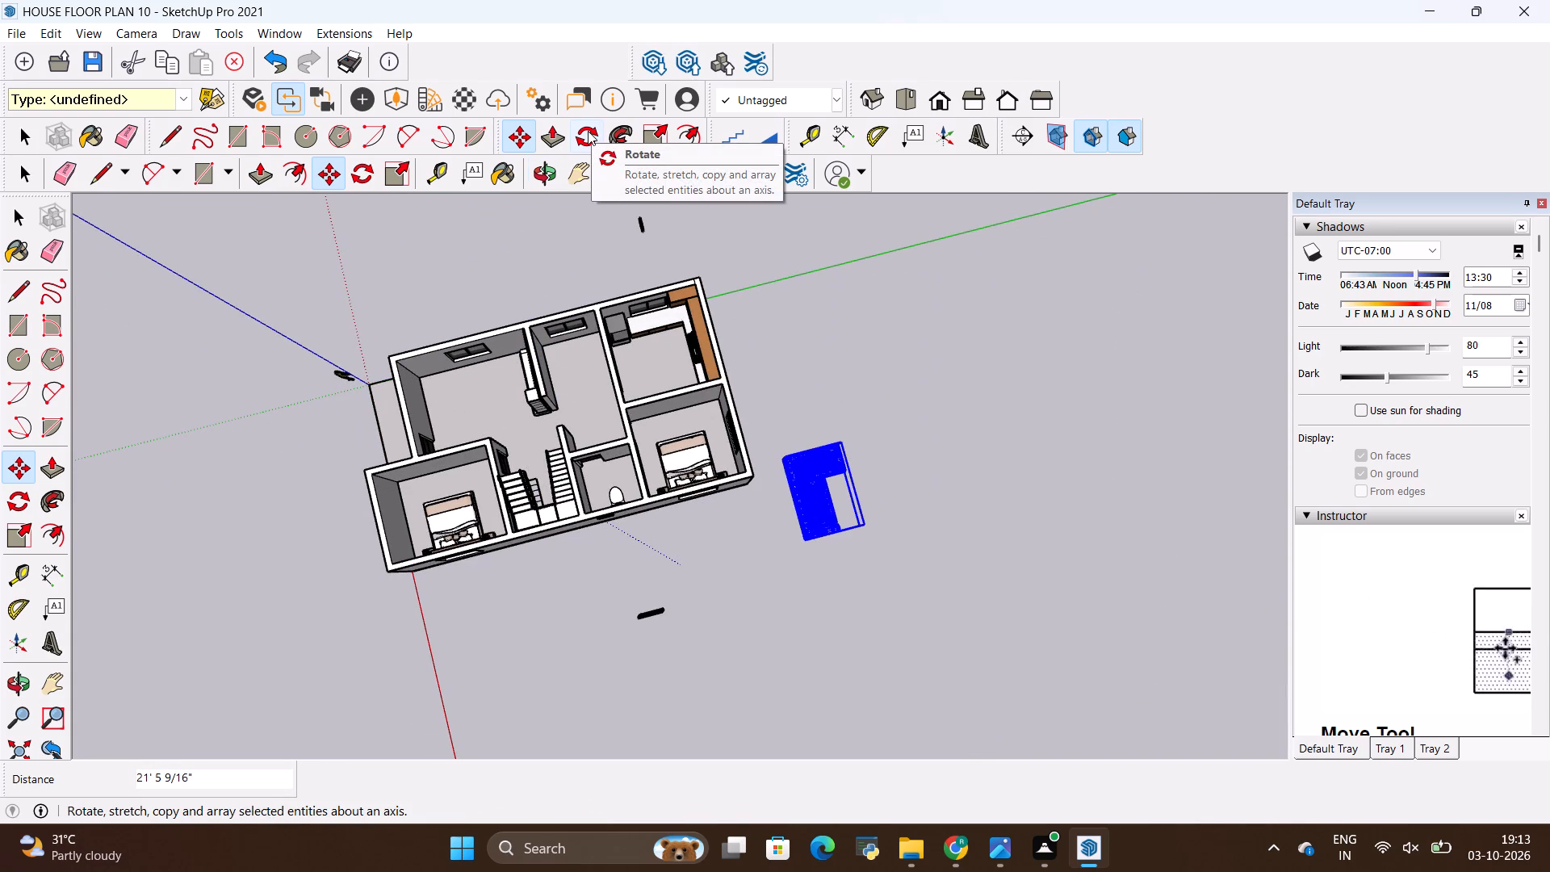
Rotate the sofa 90° on the ground plane about a point just beside it.
click(588, 131)
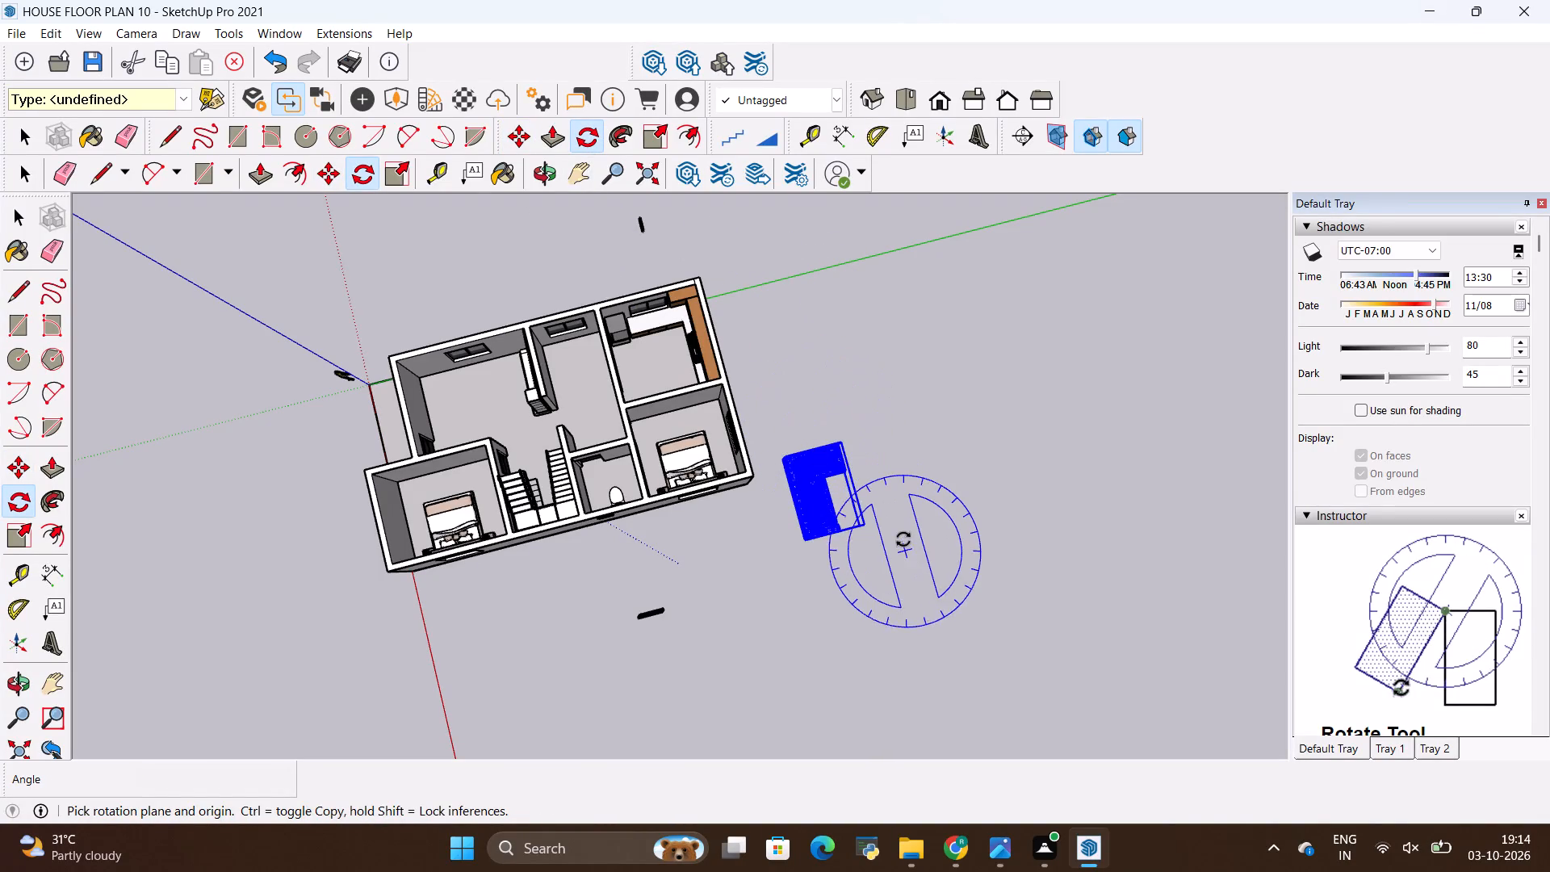
click(899, 524)
click(866, 417)
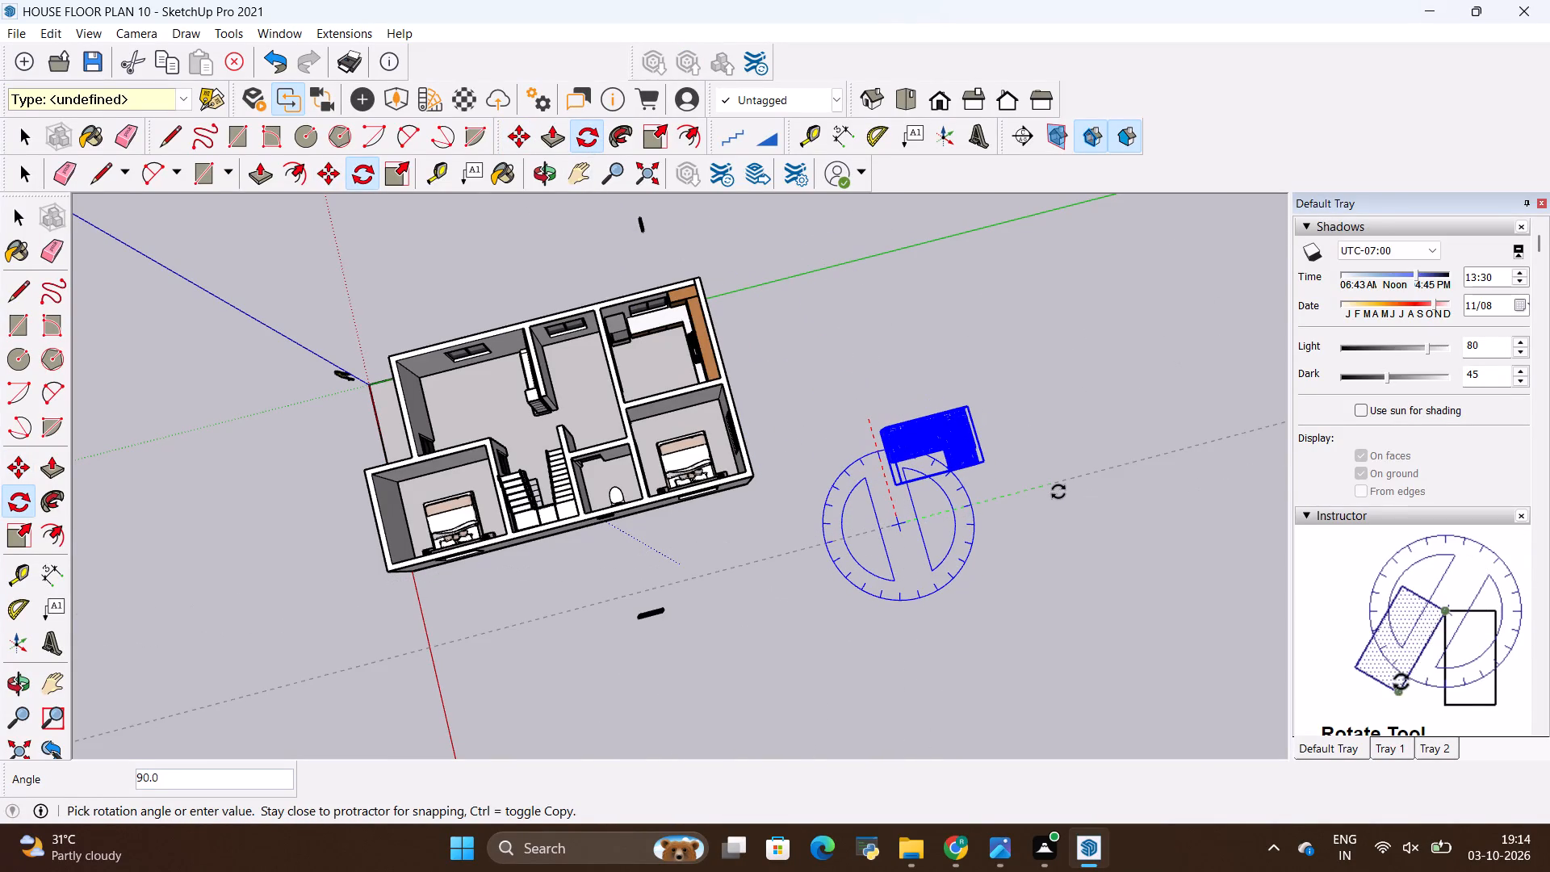
click(1058, 492)
key(space)
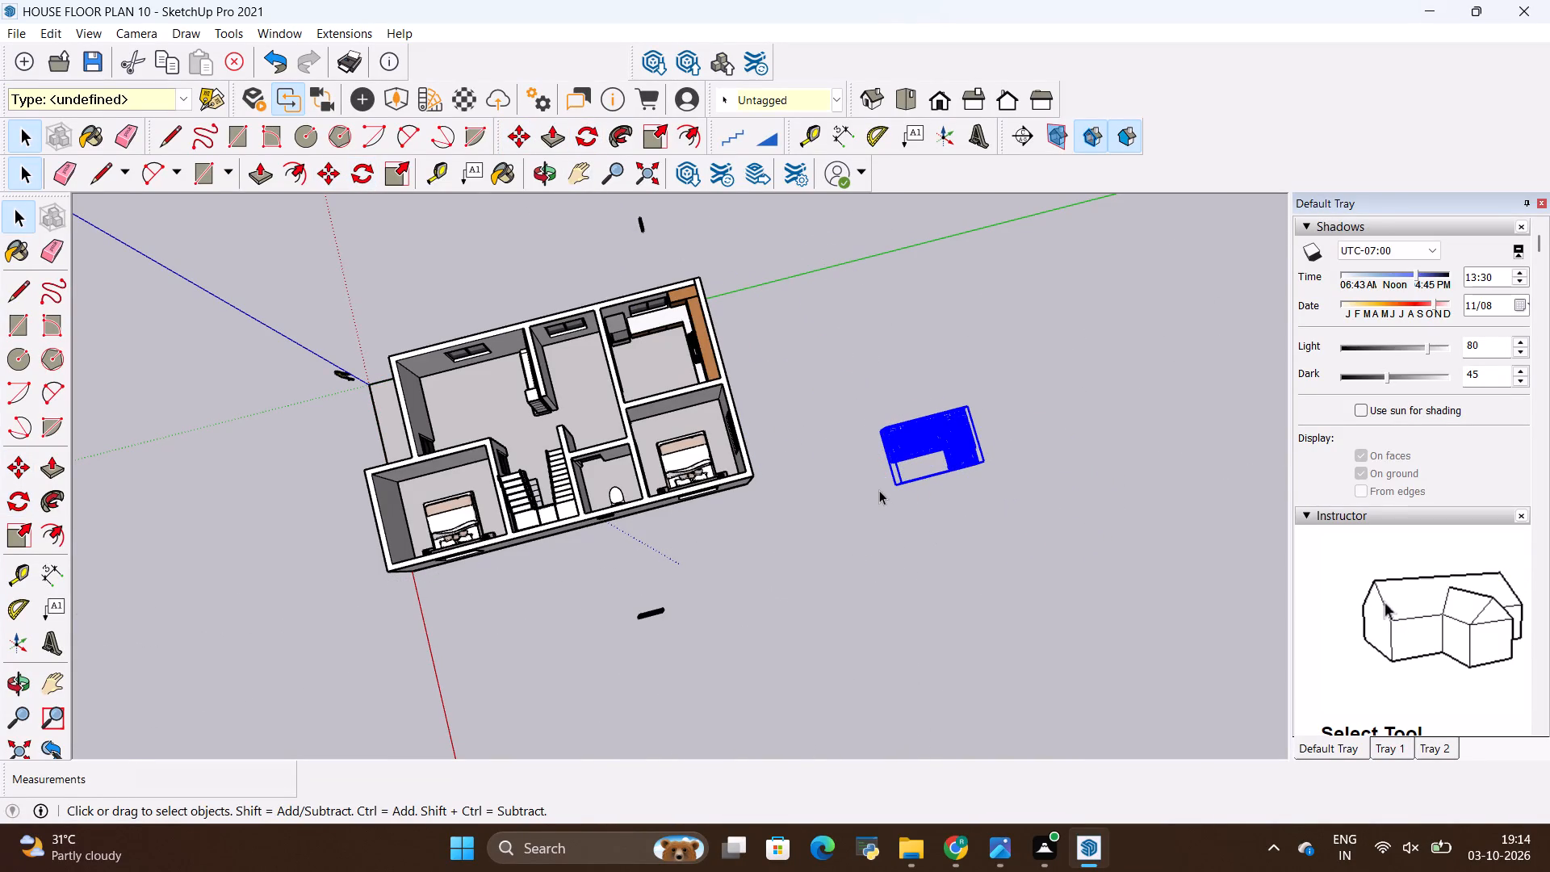
Move the sofa about 61' 11 1/2" into the living room, against the window wall beside the TV unit, and deselect it.
key(m)
click(891, 491)
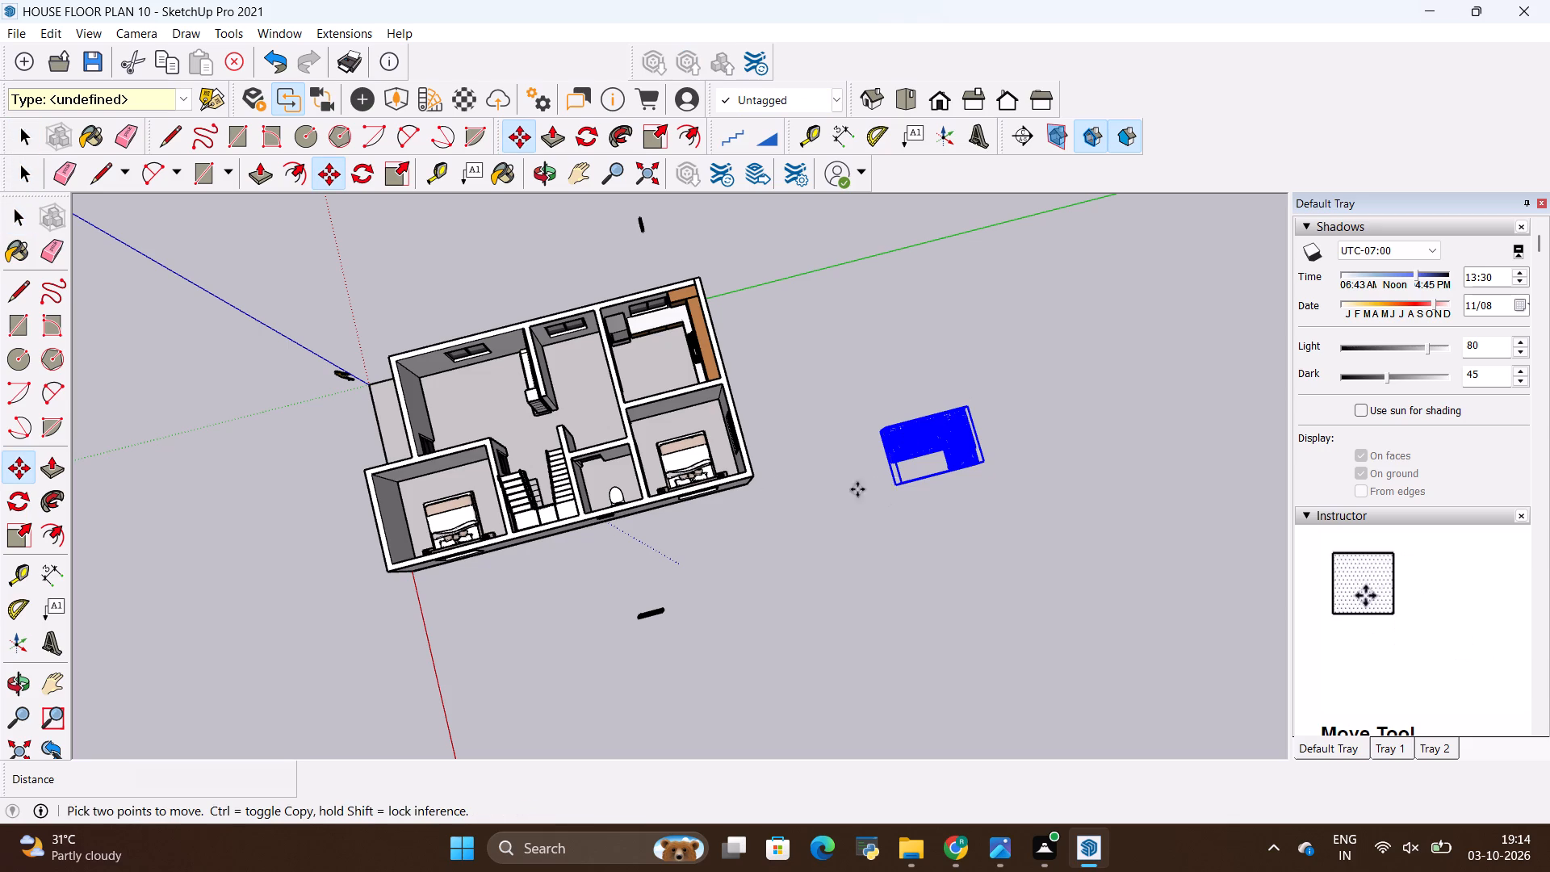
scroll(442, 435, up, 13)
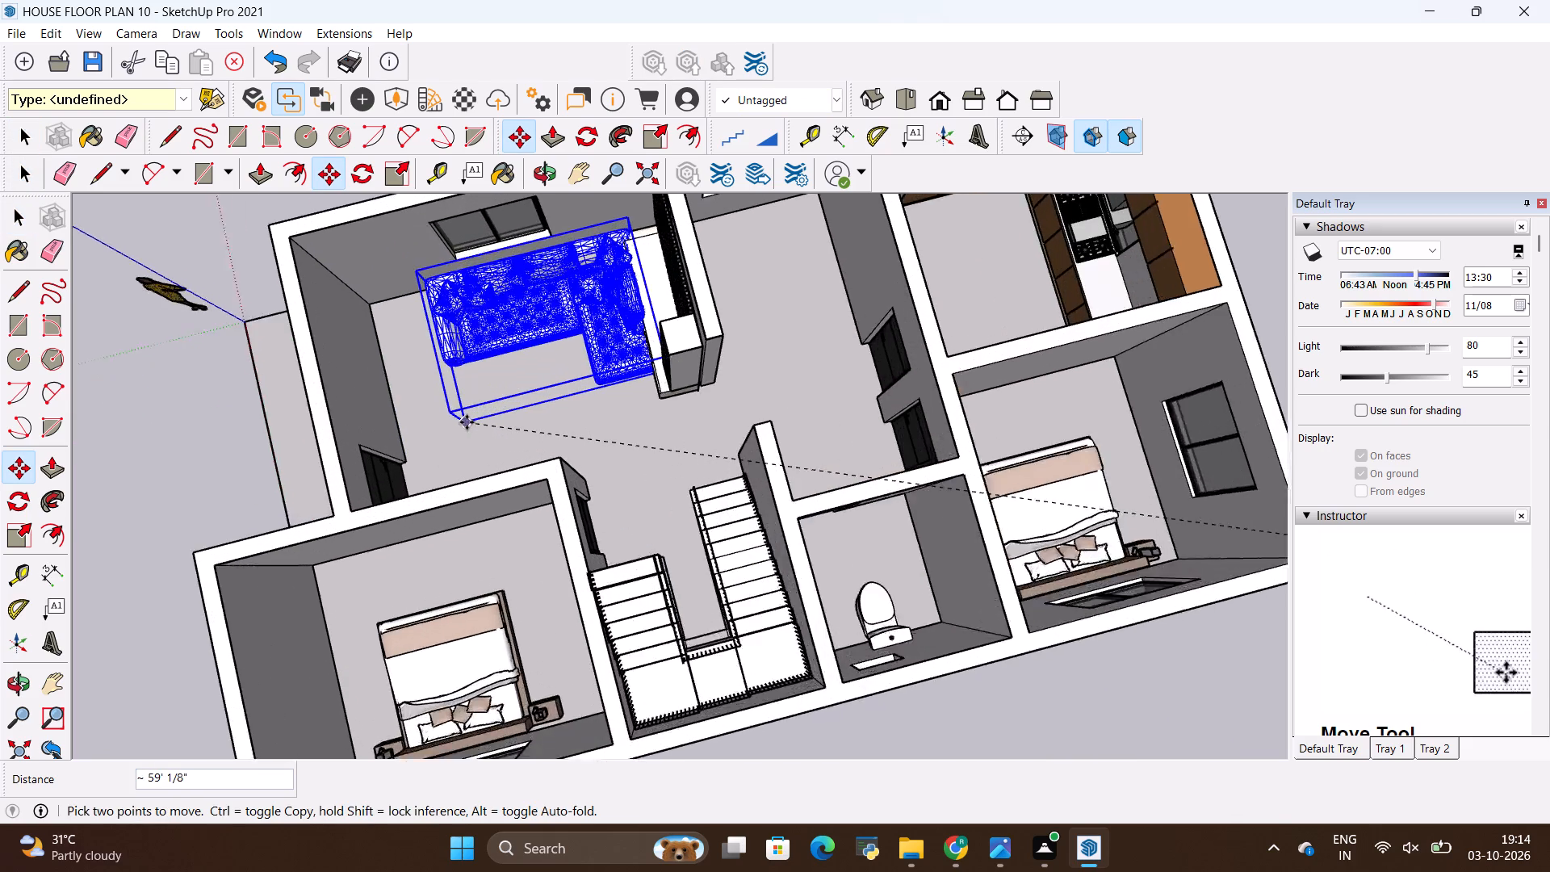
scroll(467, 422, up, 4)
click(380, 425)
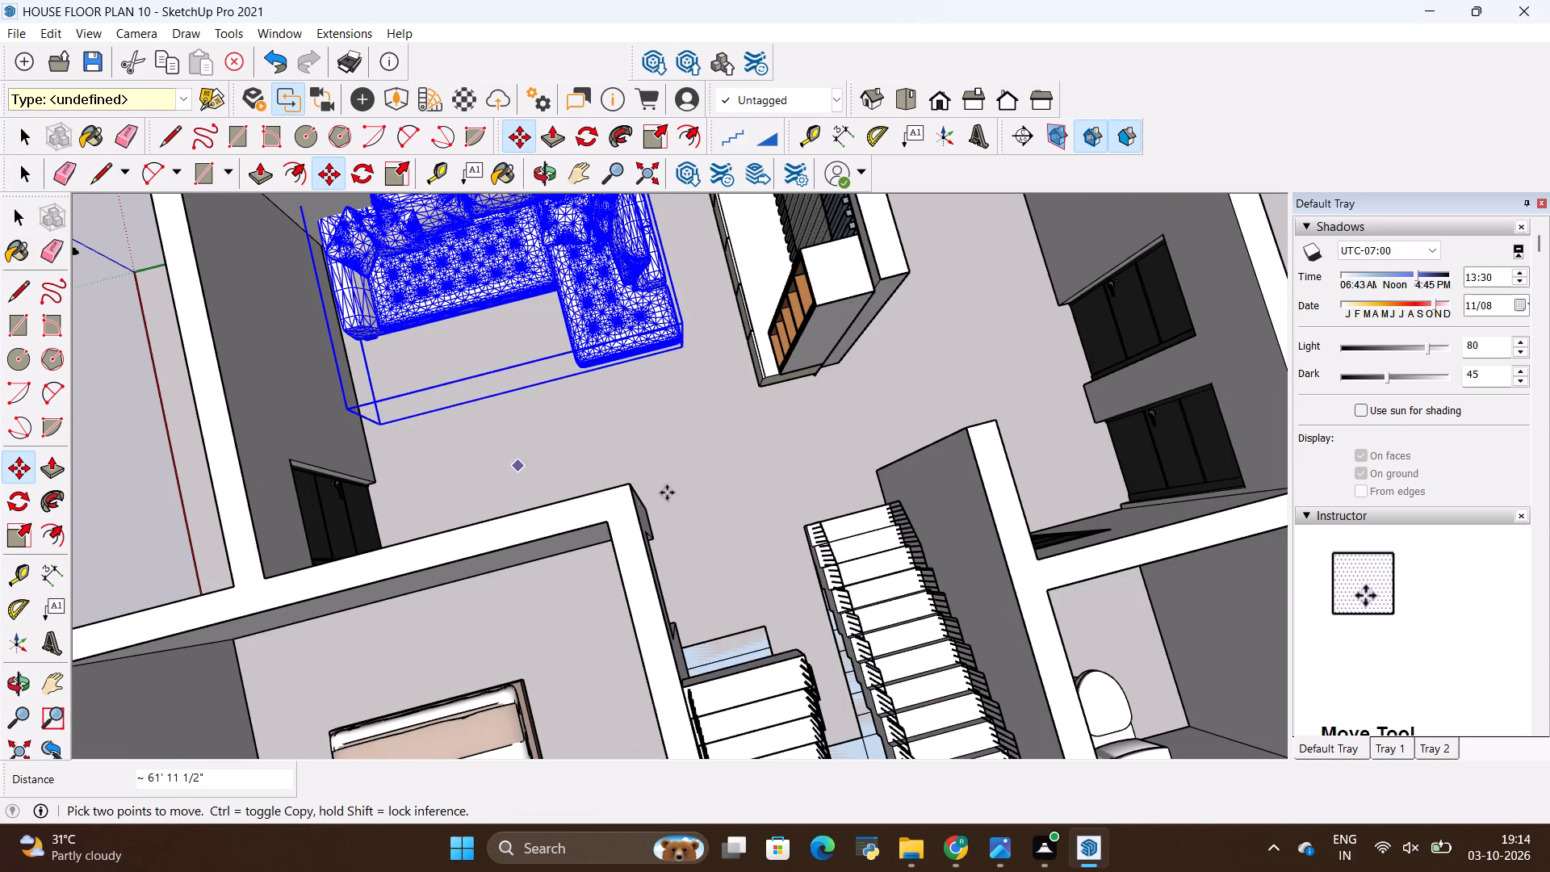
scroll(667, 493, down, 14)
middle_drag(669, 492, 940, 243)
scroll(681, 356, up, 5)
key(space)
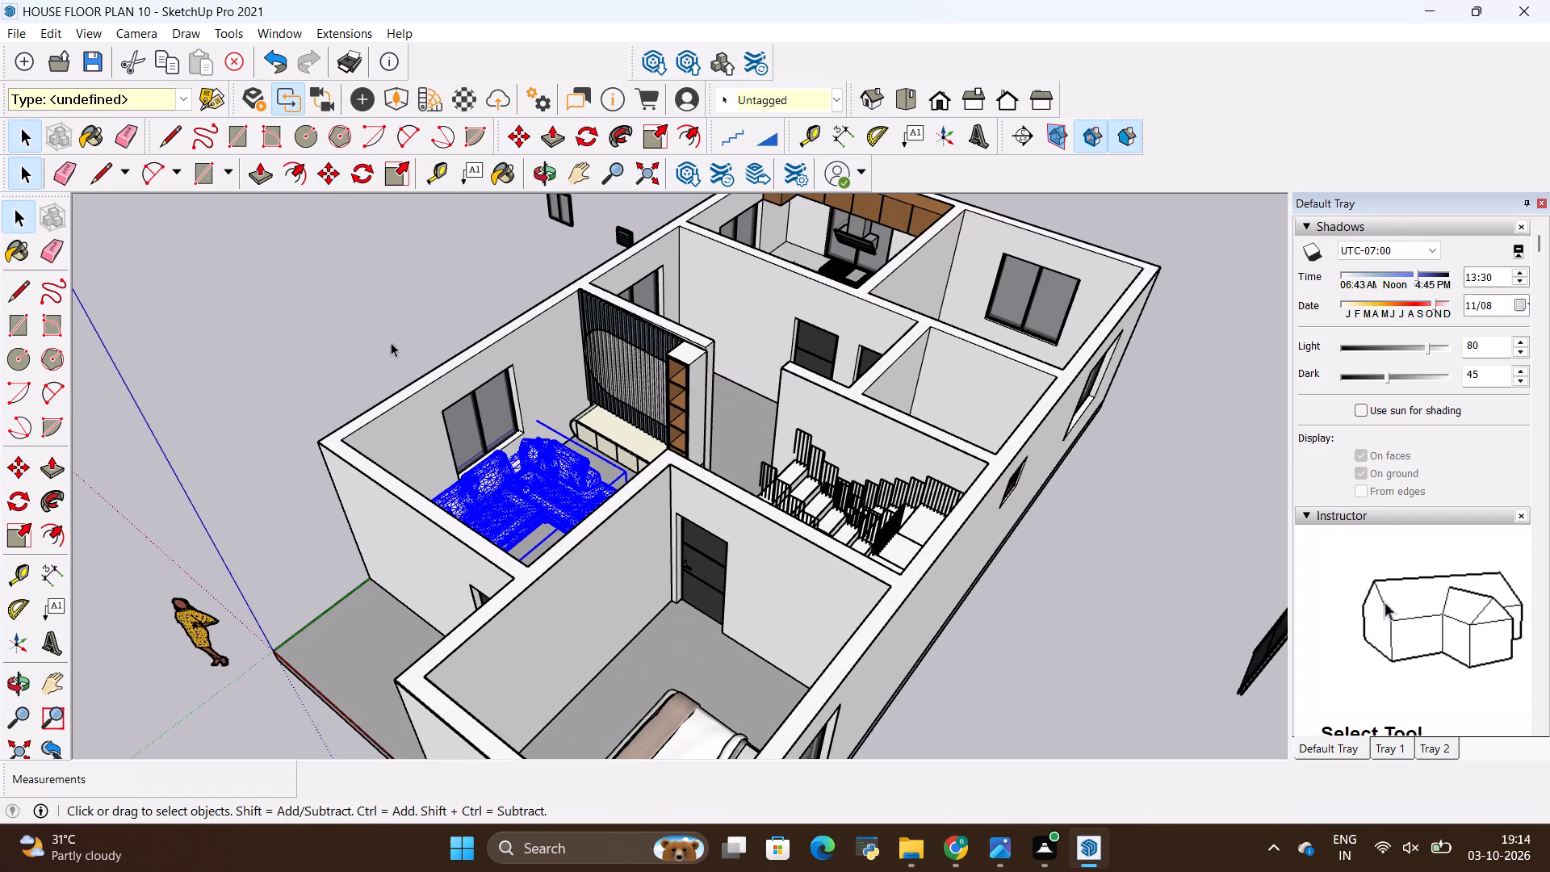
click(389, 342)
Inspect the sofa's placement in the living room, checking its feet on the floor and its clearance to the TV unit.
scroll(487, 361, up, 7)
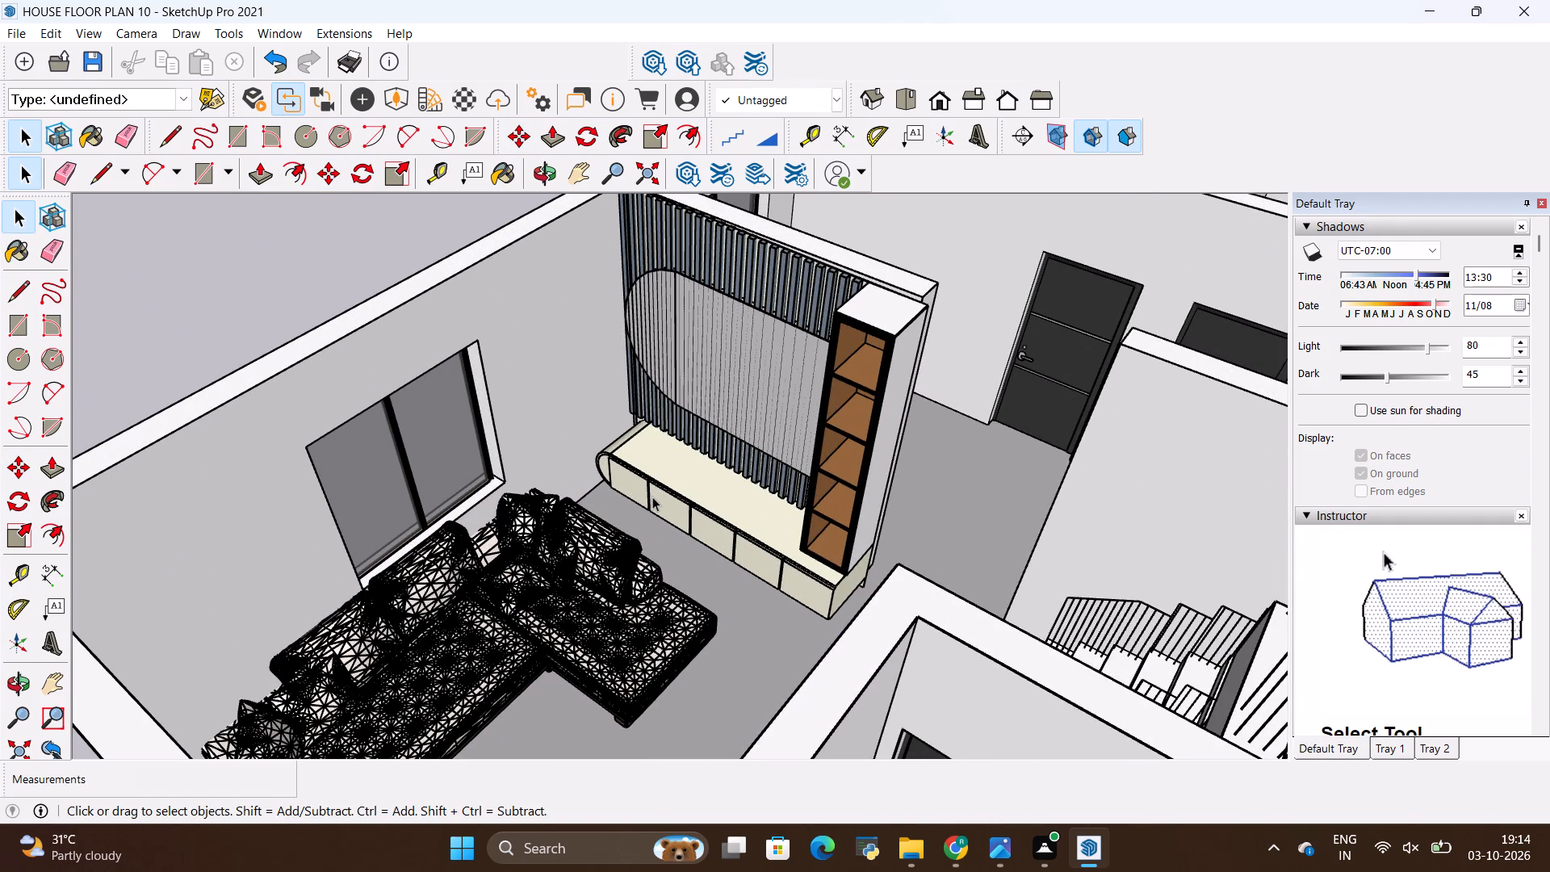
scroll(652, 497, up, 4)
scroll(662, 505, down, 3)
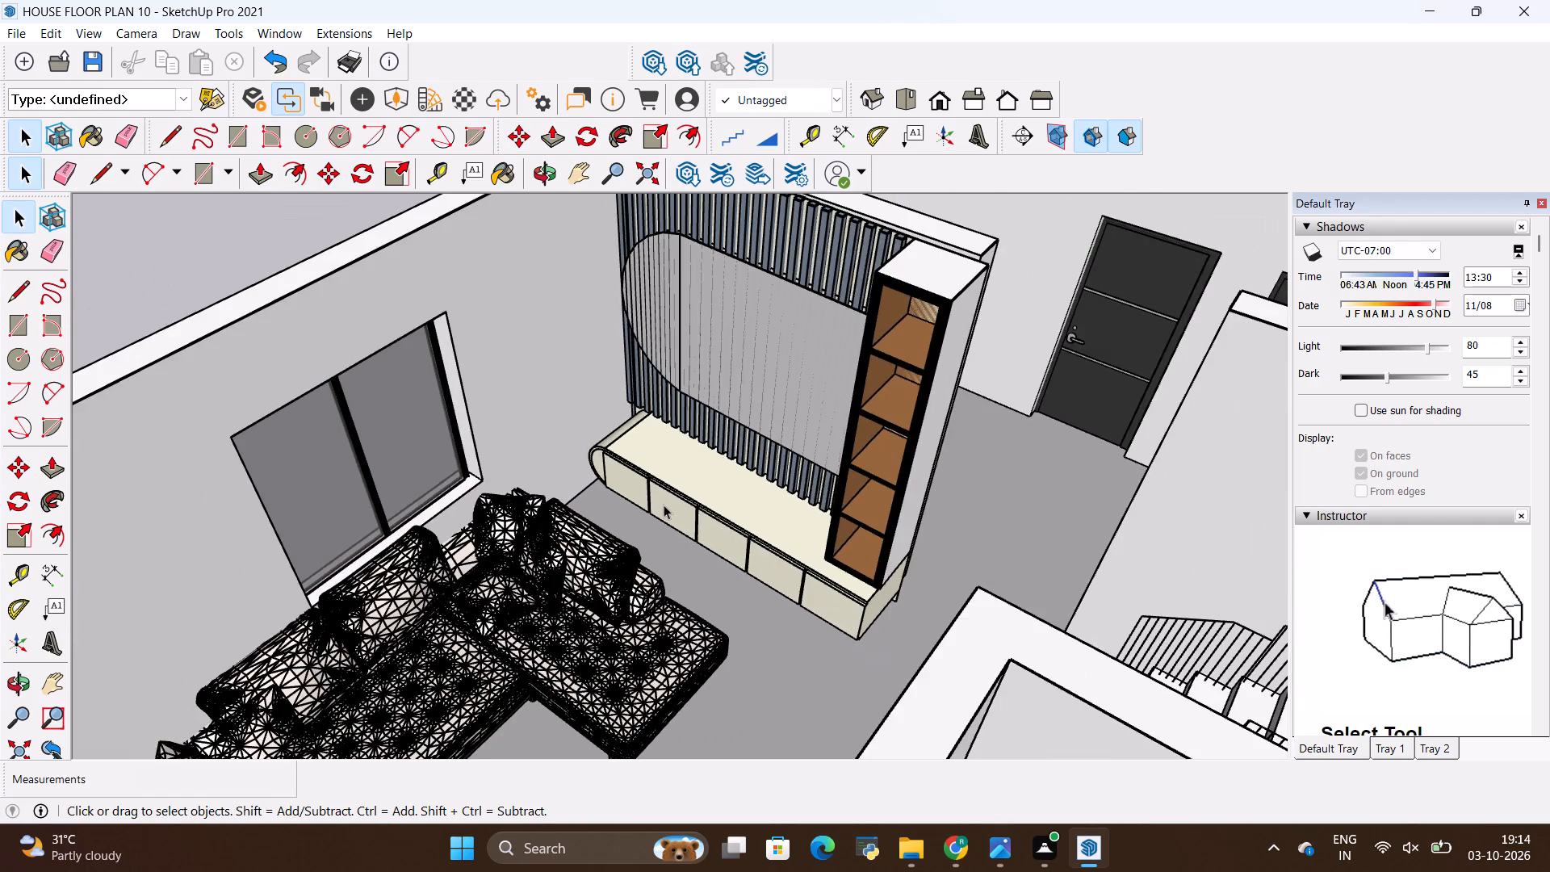
scroll(664, 505, down, 10)
scroll(672, 516, up, 6)
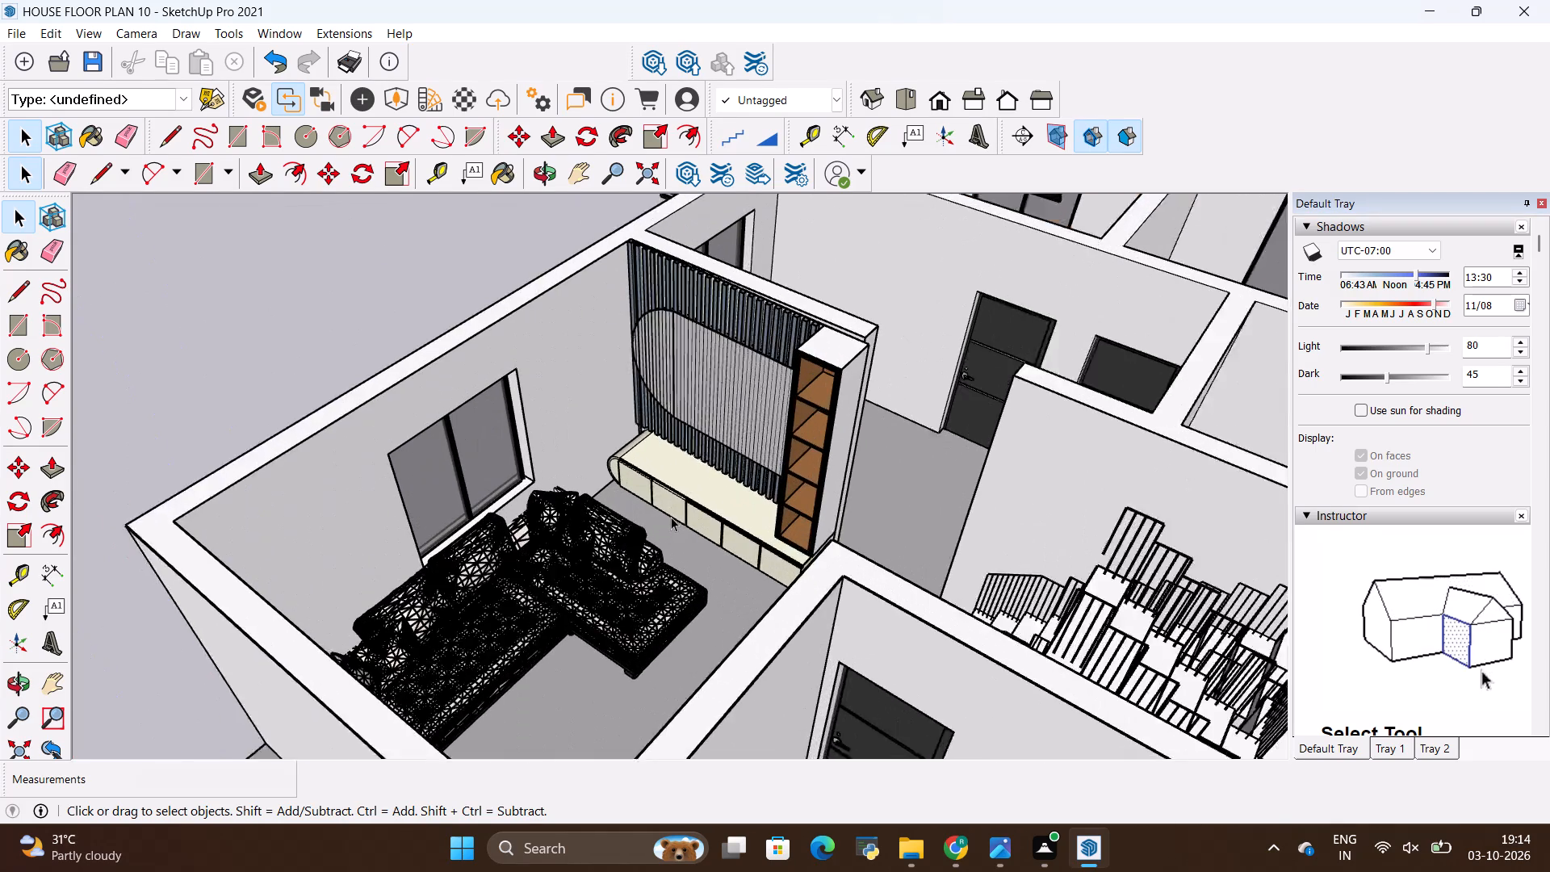
middle_drag(718, 541, 825, 589)
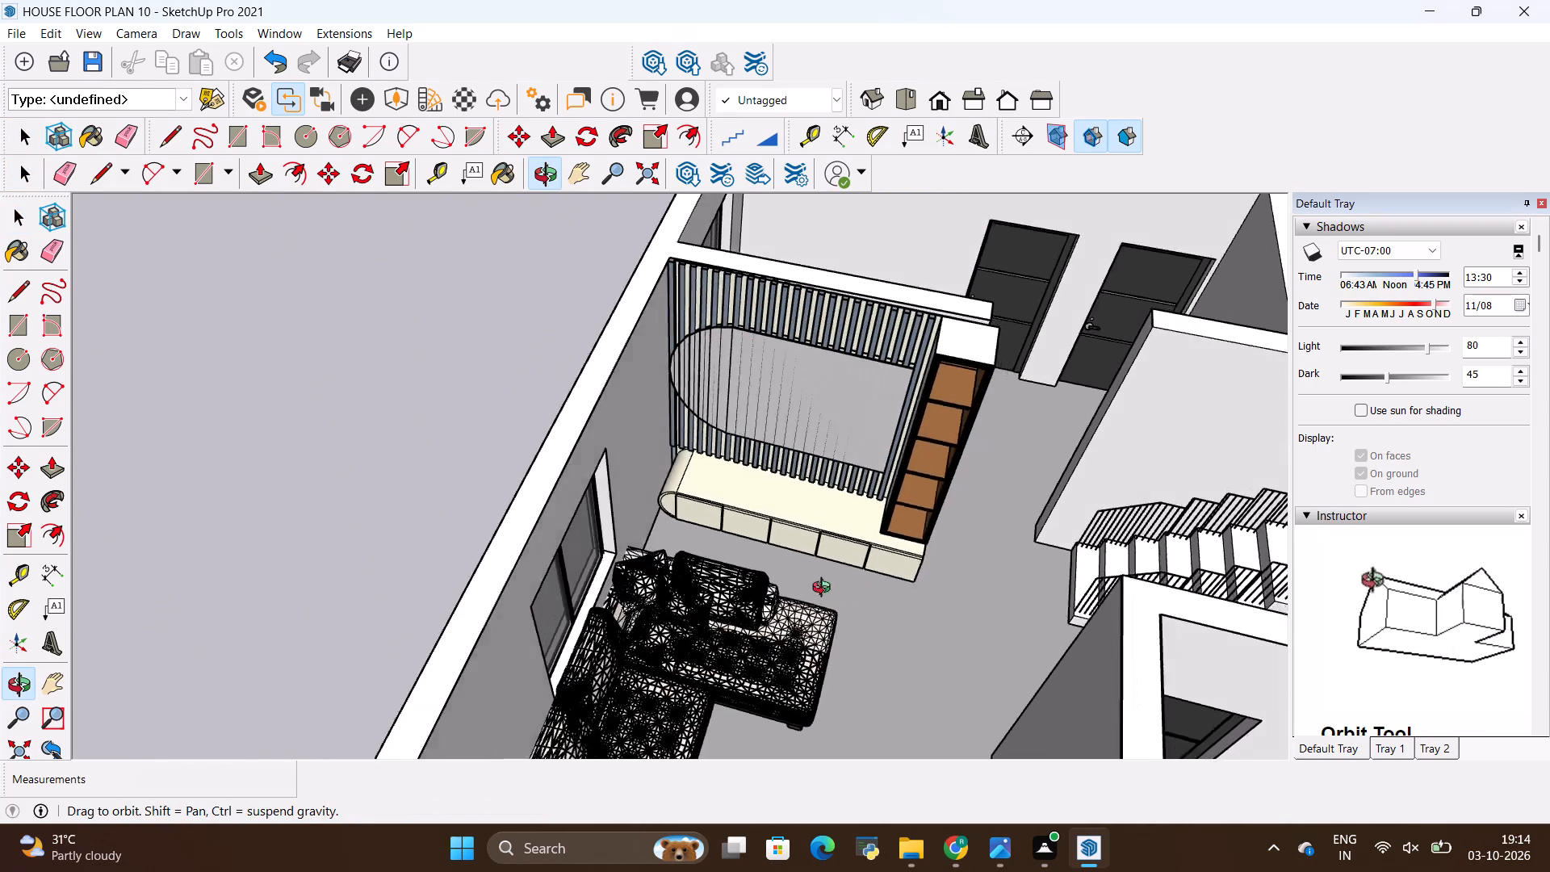
middle_drag(825, 589, 777, 579)
scroll(767, 625, up, 8)
middle_drag(739, 644, 679, 596)
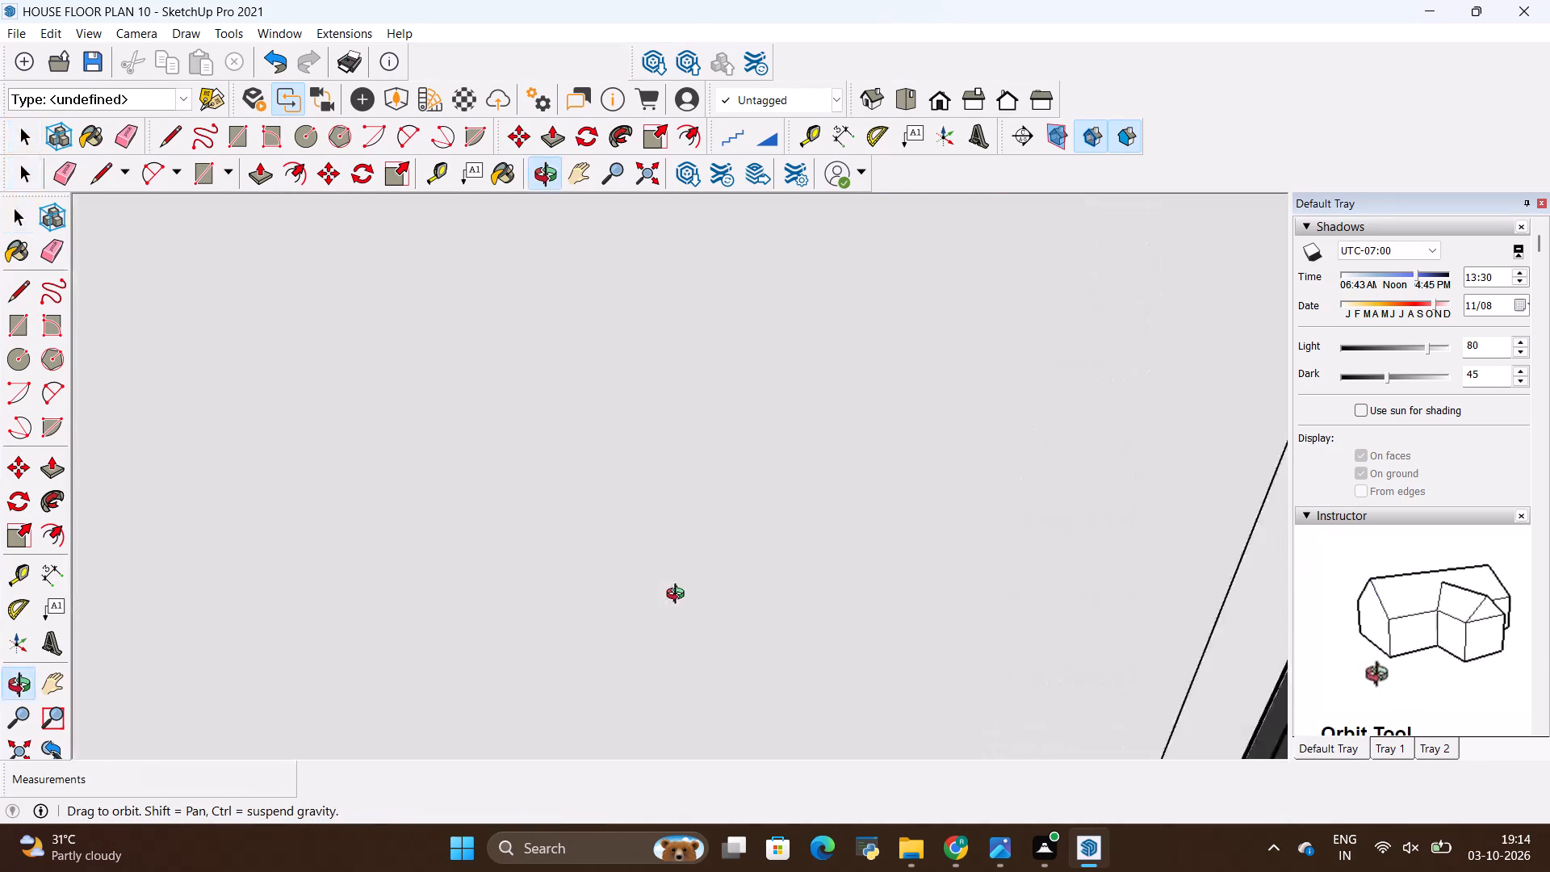
middle_drag(679, 596, 346, 567)
scroll(421, 509, up, 7)
middle_drag(635, 547, 563, 348)
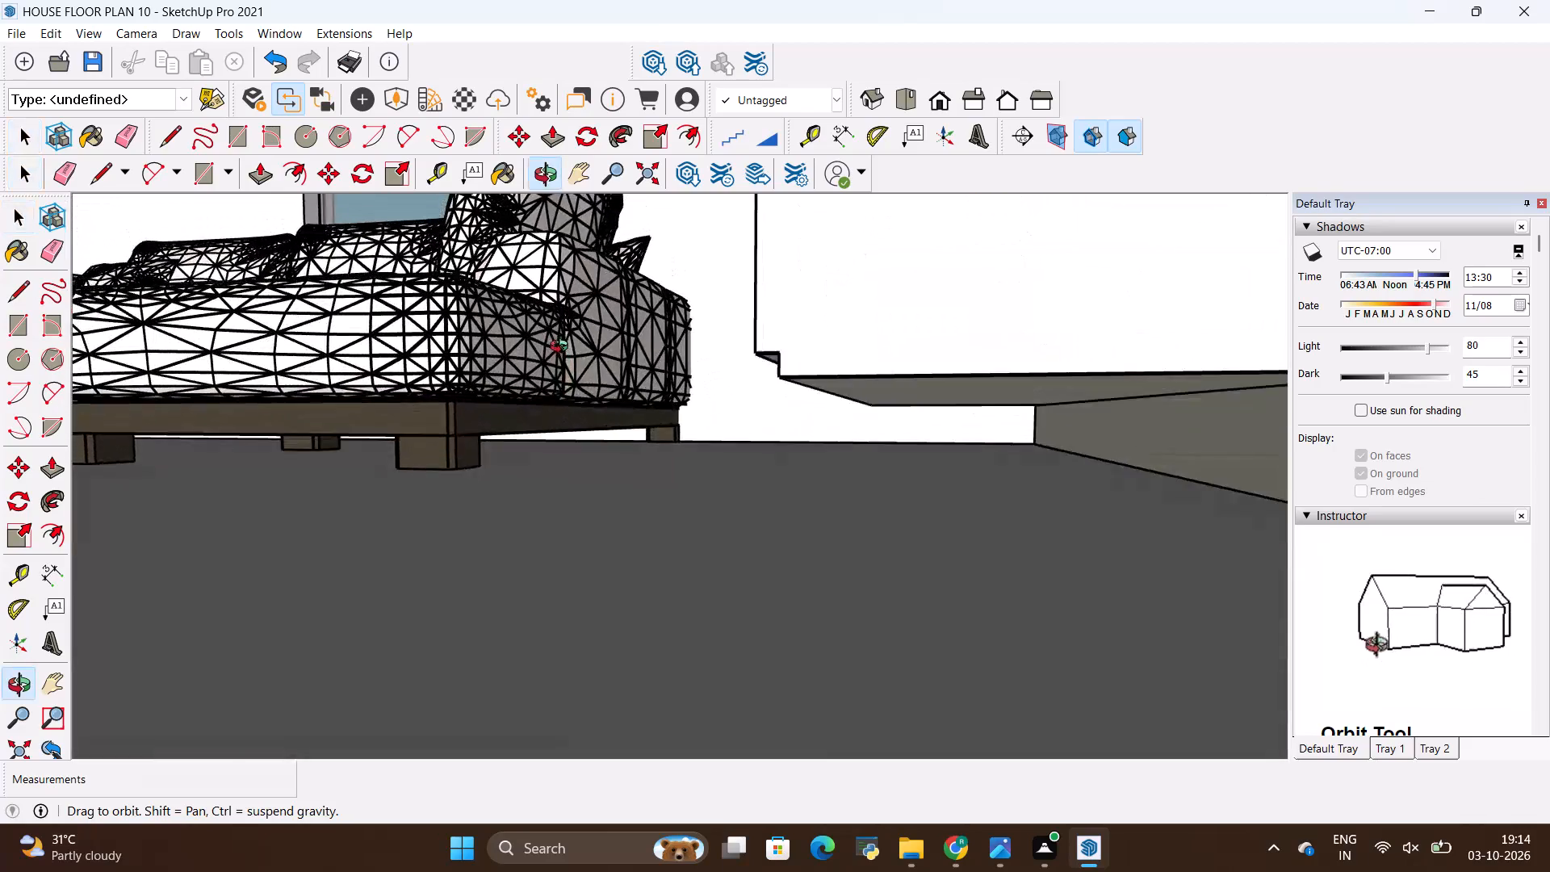
middle_drag(563, 348, 962, 756)
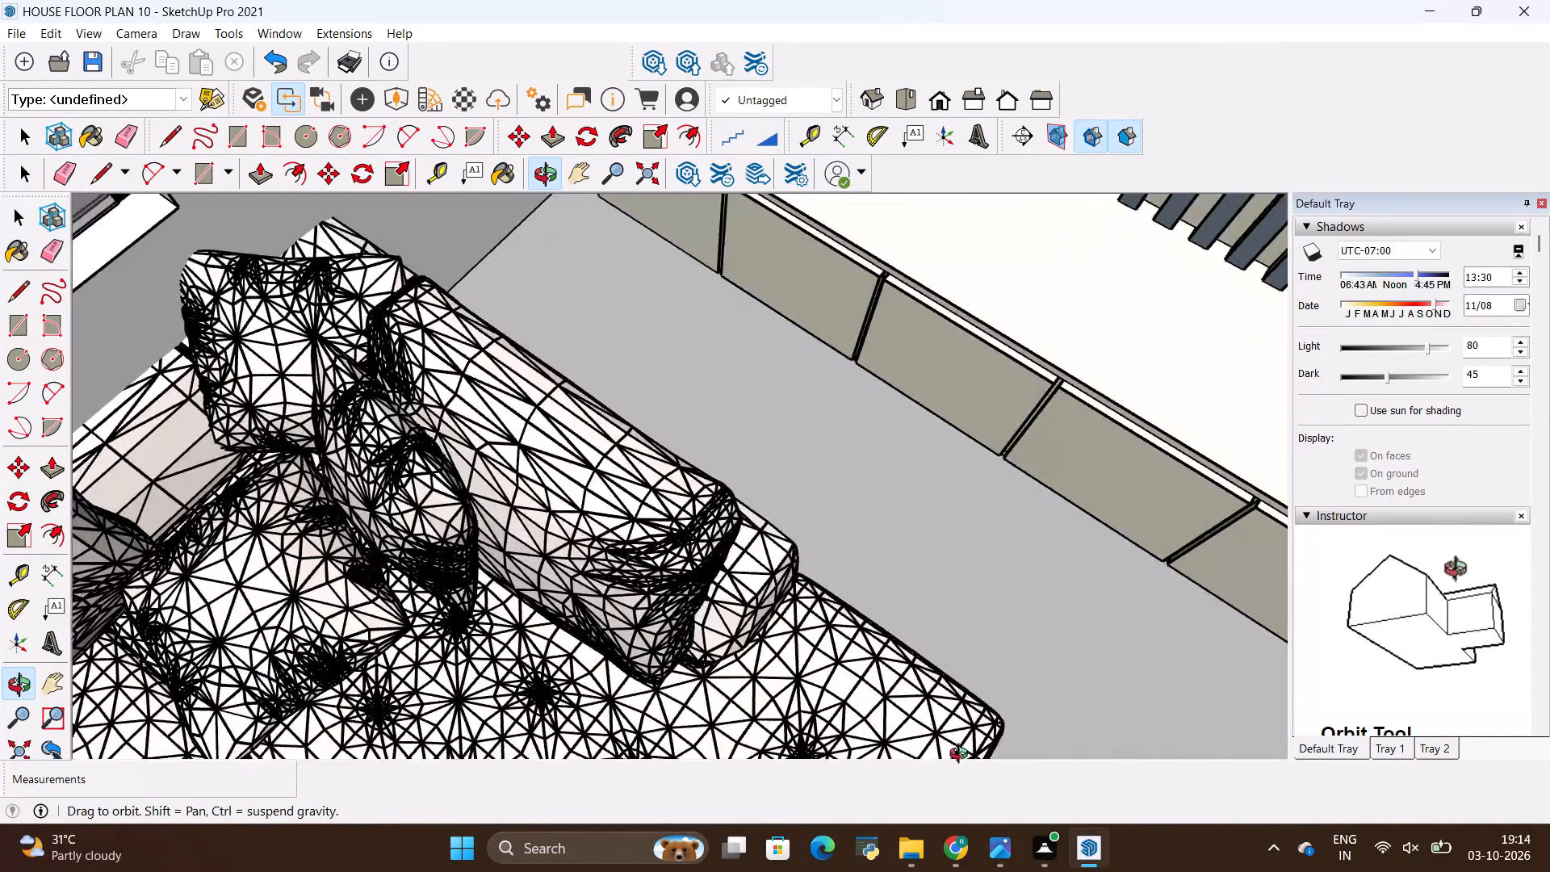
middle_drag(962, 756, 1116, 557)
scroll(781, 551, down, 6)
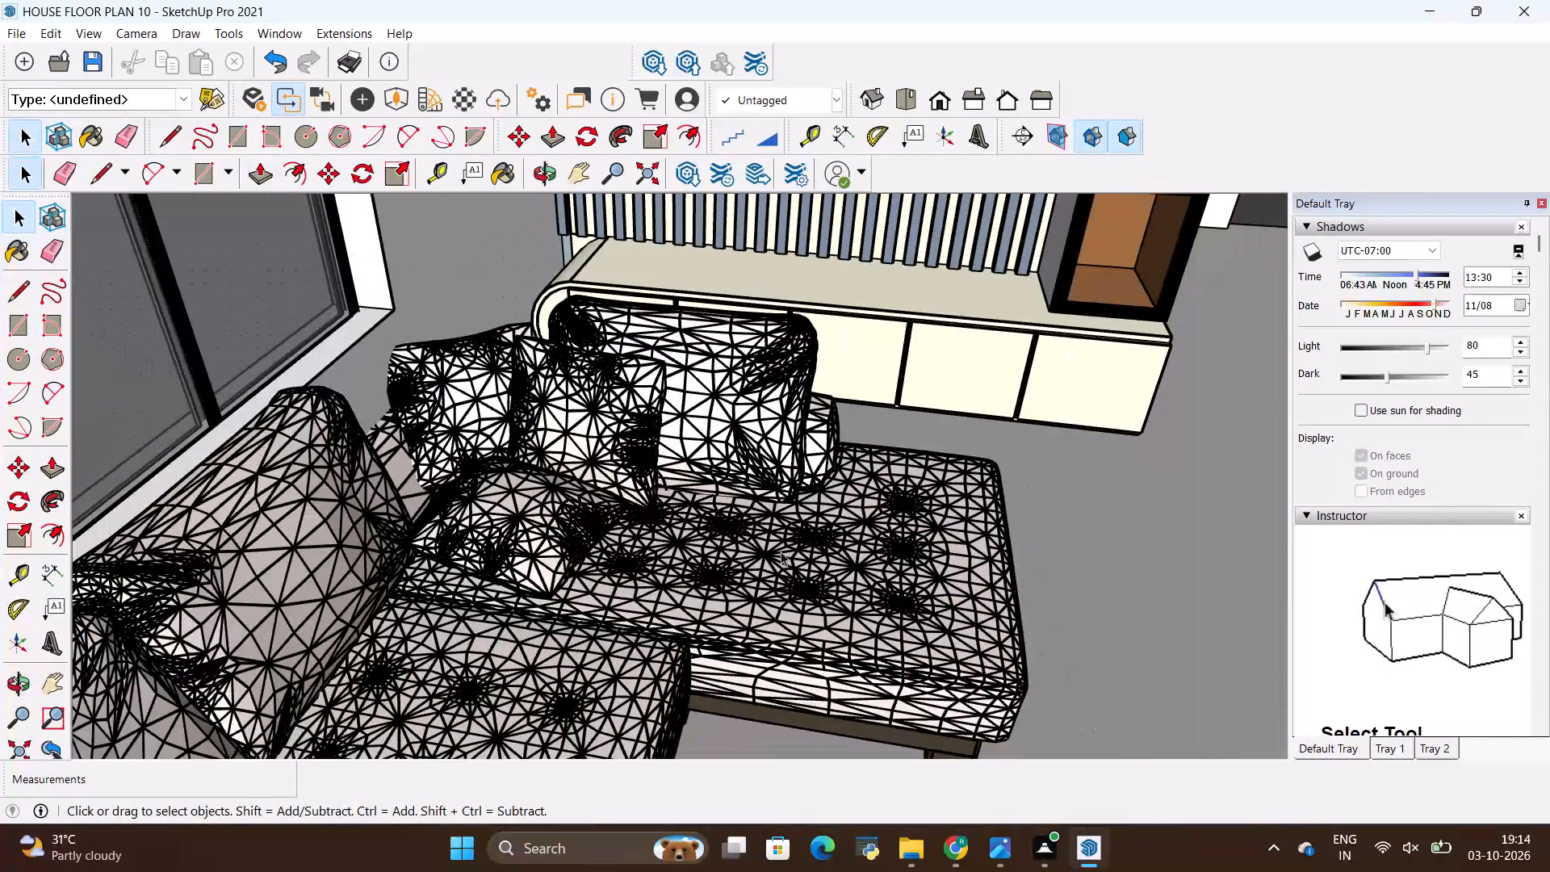
scroll(781, 551, down, 1)
shift+middle_drag(882, 444, 878, 476)
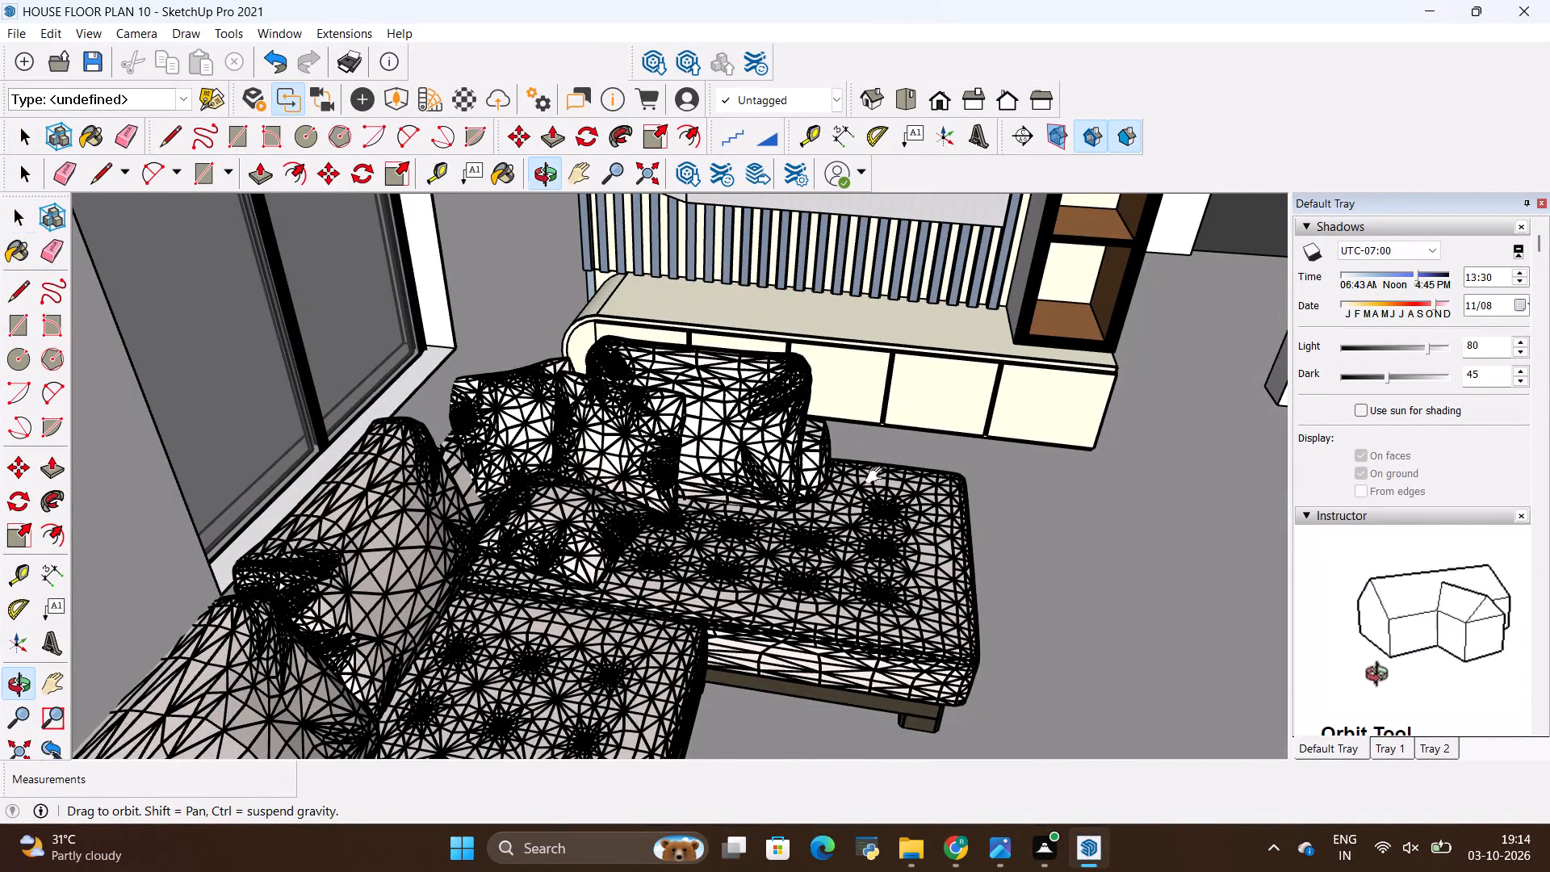
shift+middle_drag(878, 476, 740, 680)
scroll(716, 632, up, 2)
Examine the TV wall unit, its open shelving and the floor space between it, the sofa and the staircase.
scroll(726, 625, down, 4)
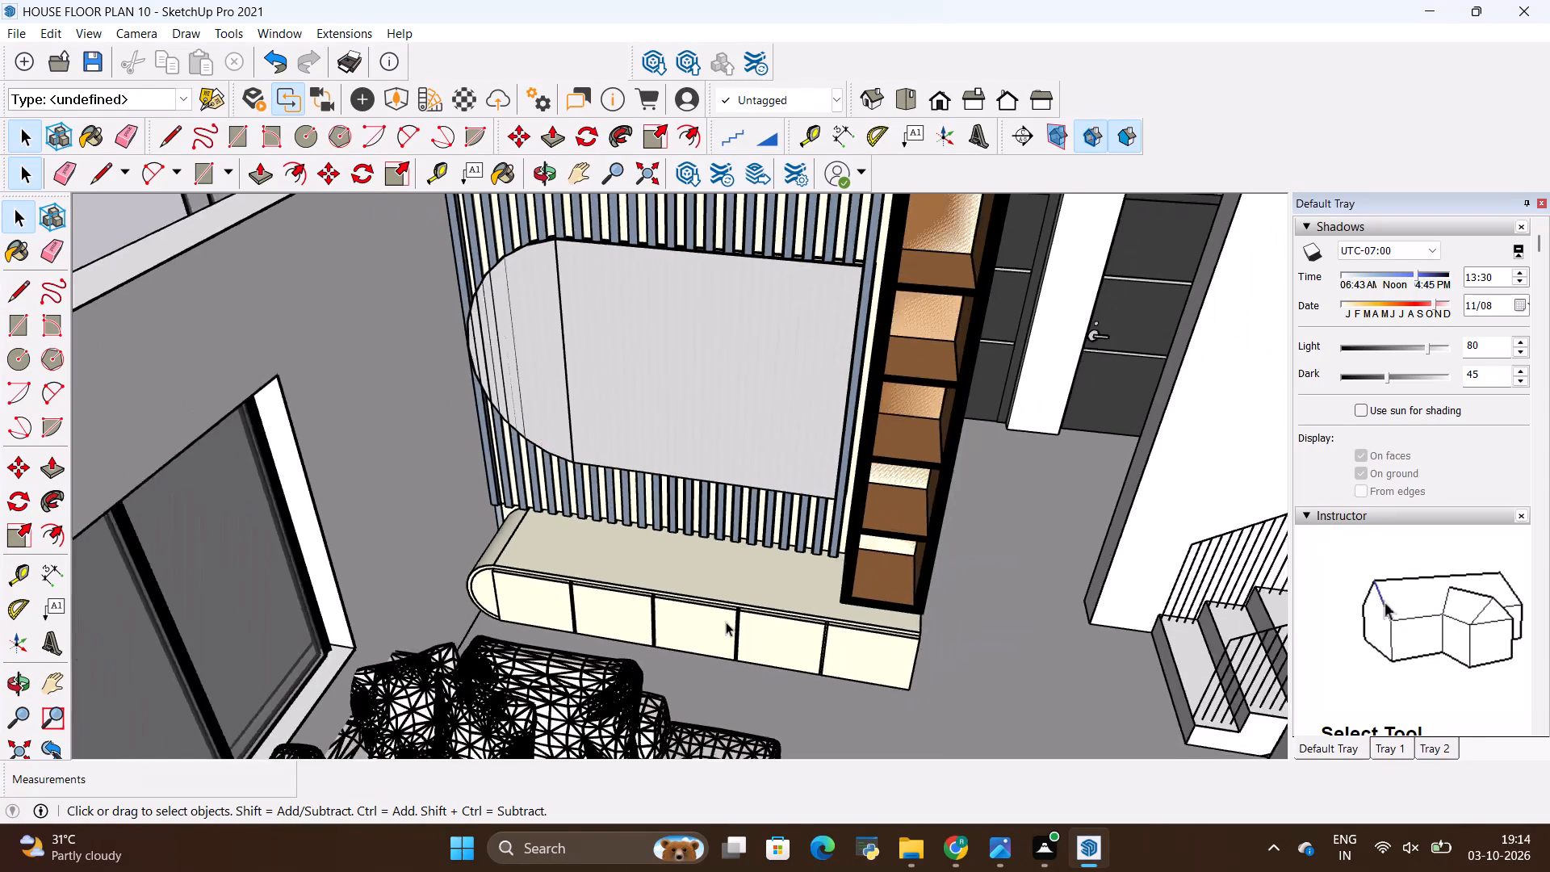
scroll(726, 622, down, 1)
middle_drag(735, 621, 772, 620)
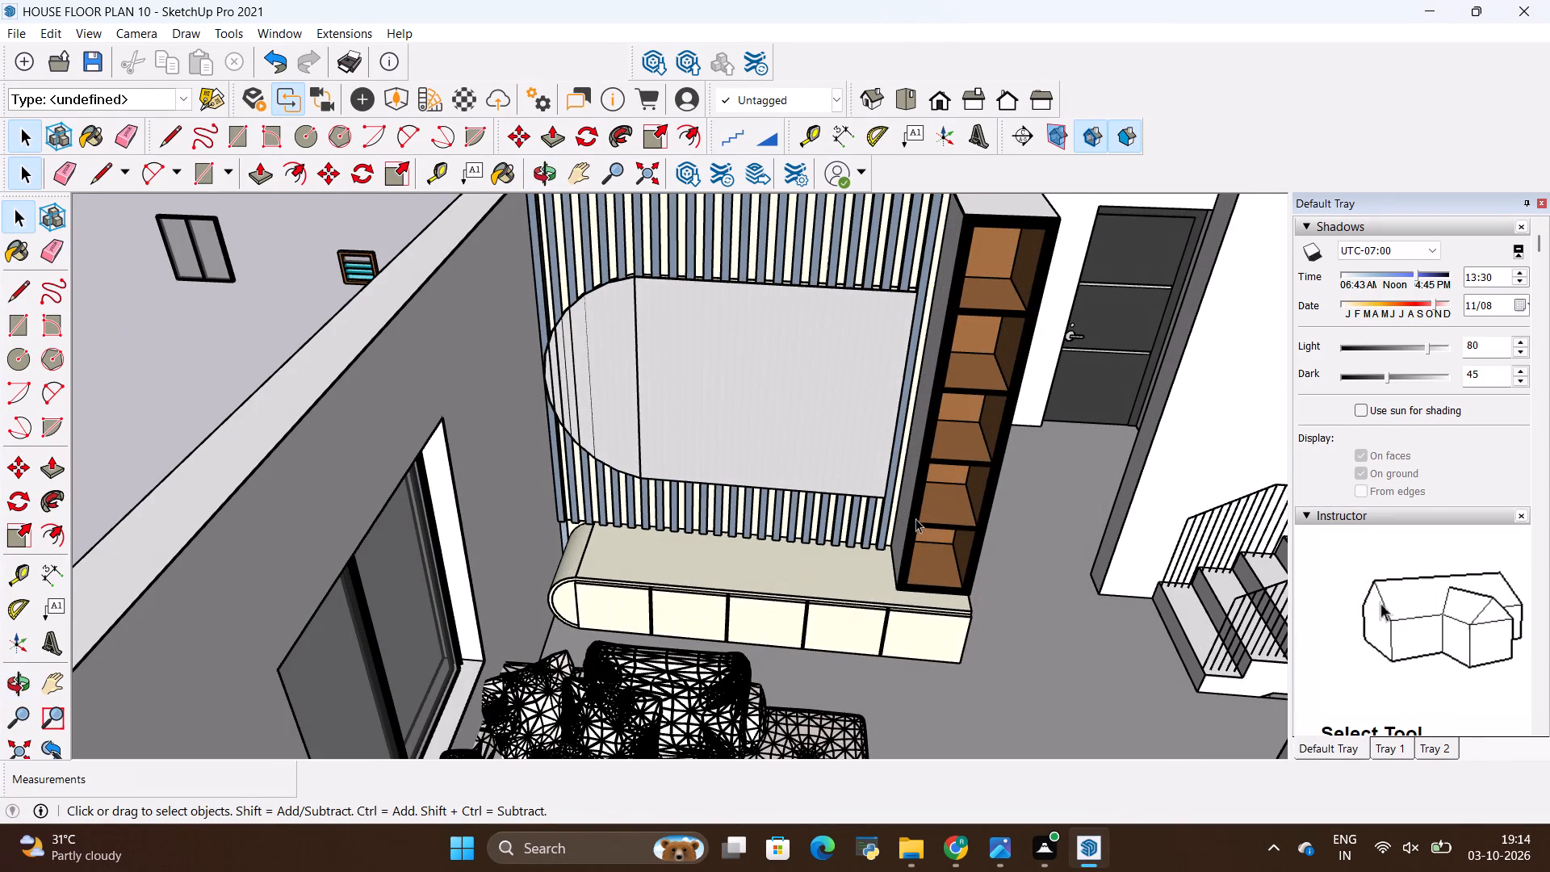
shift+middle_drag(980, 548, 844, 495)
middle_drag(910, 507, 941, 540)
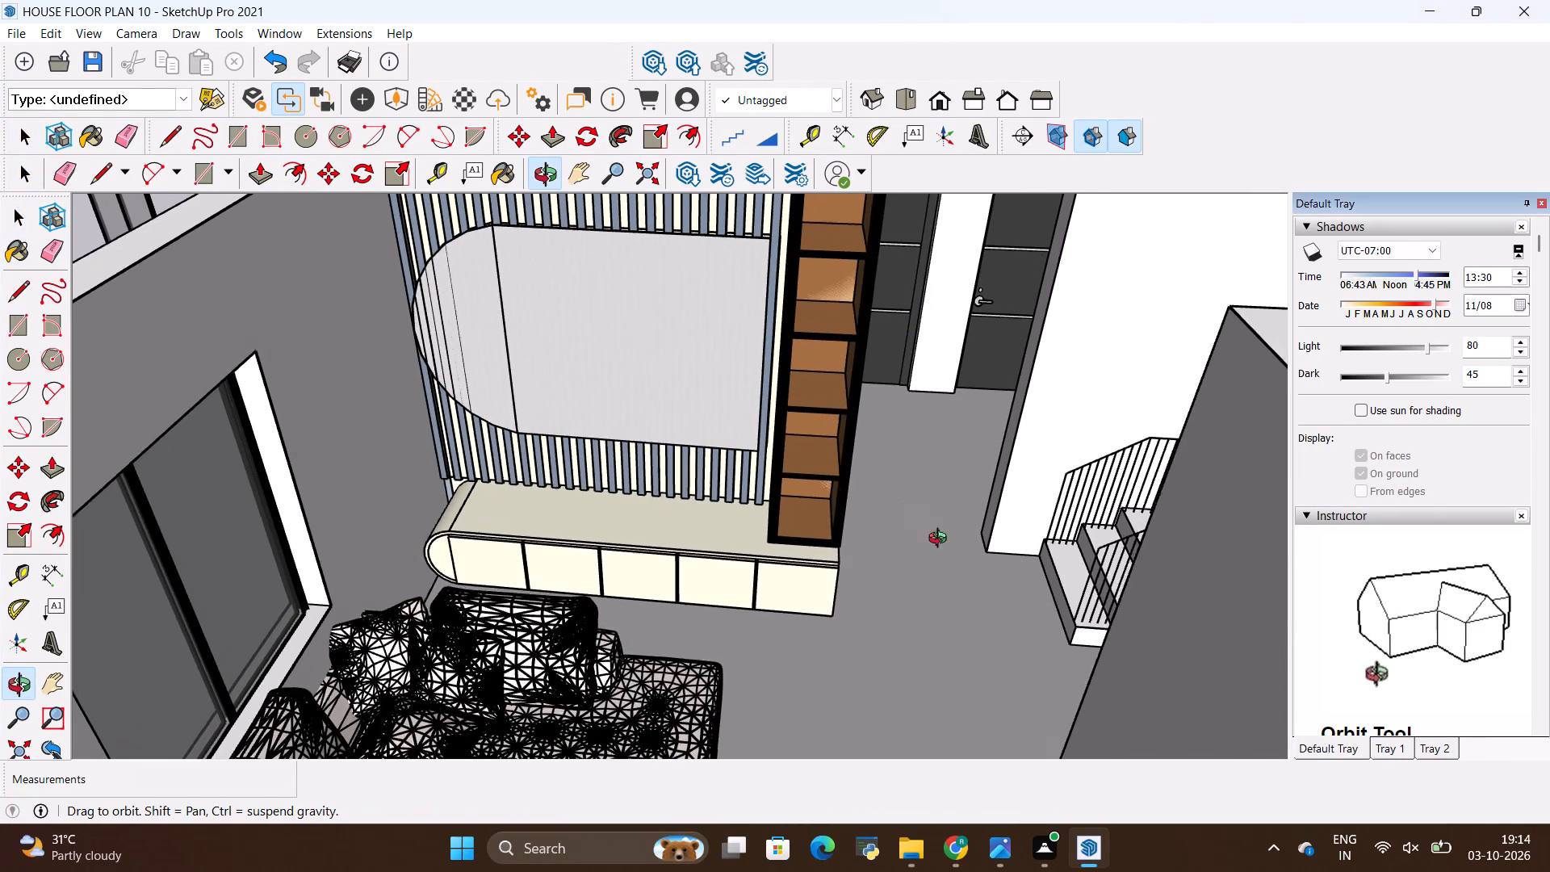
middle_drag(941, 540, 955, 483)
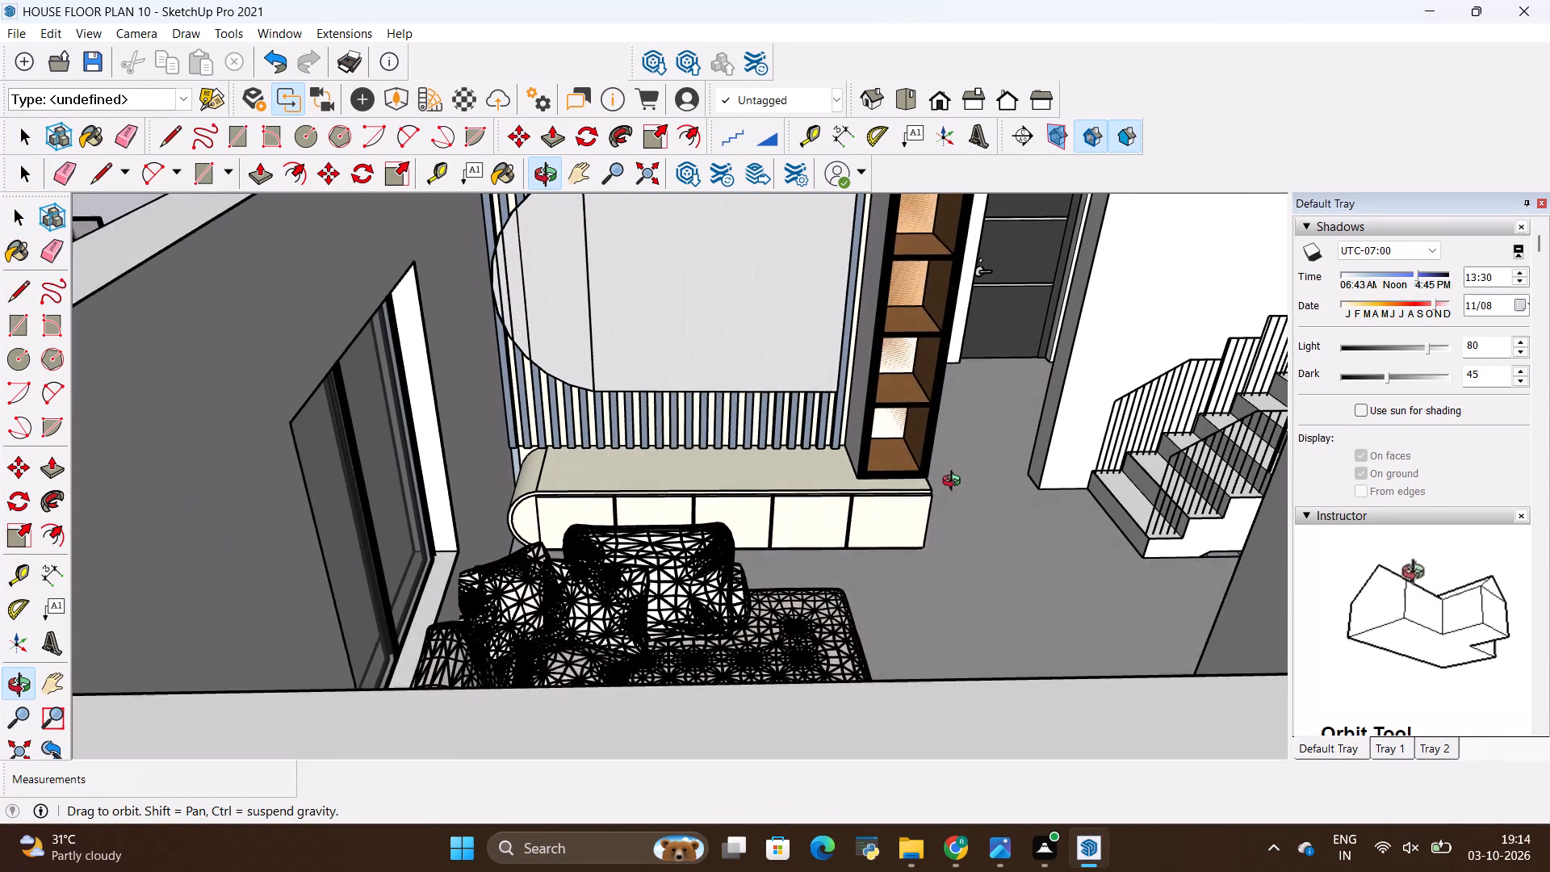
middle_drag(955, 483, 956, 482)
middle_drag(922, 423, 921, 496)
scroll(920, 495, up, 1)
middle_drag(920, 495, 883, 576)
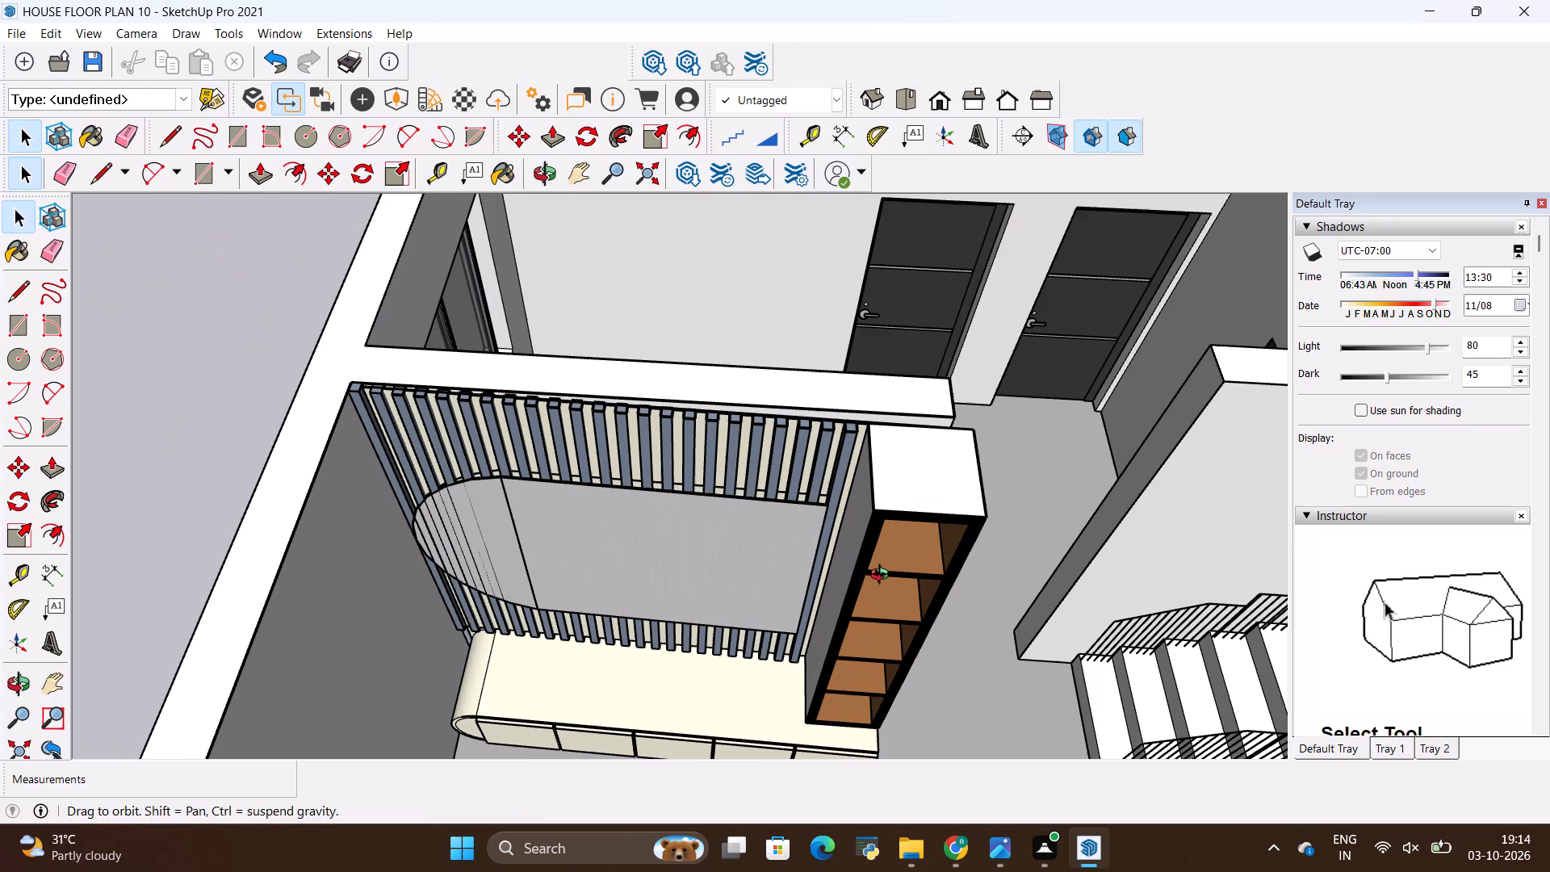
middle_drag(883, 576, 882, 576)
shift+middle_drag(924, 516, 908, 361)
middle_drag(994, 391, 995, 383)
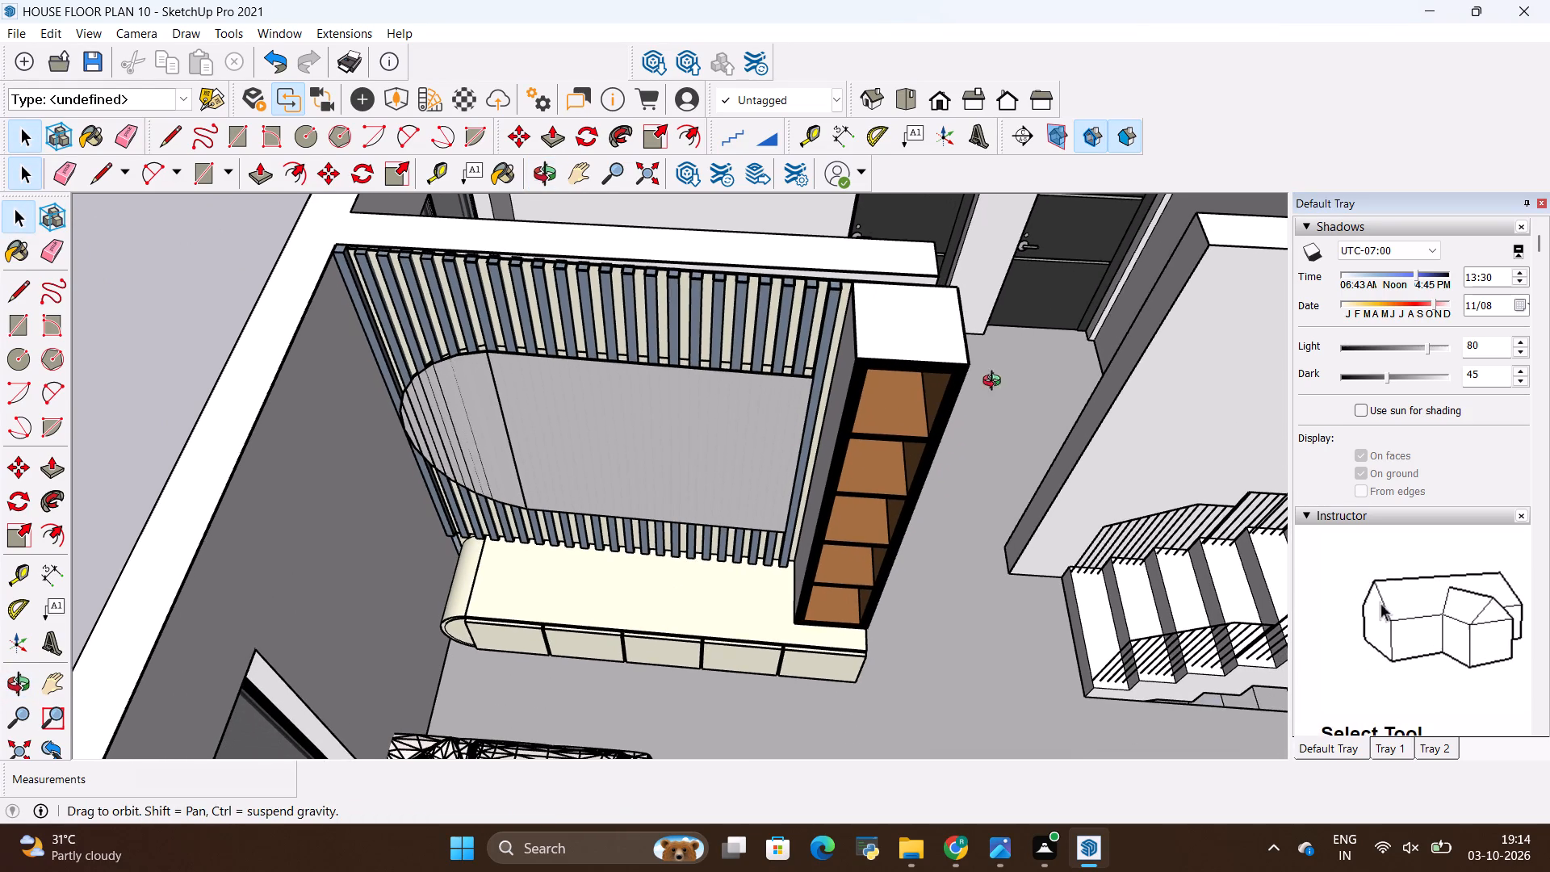
middle_drag(995, 383, 1031, 267)
middle_drag(998, 387, 1037, 337)
middle_drag(1037, 337, 1038, 353)
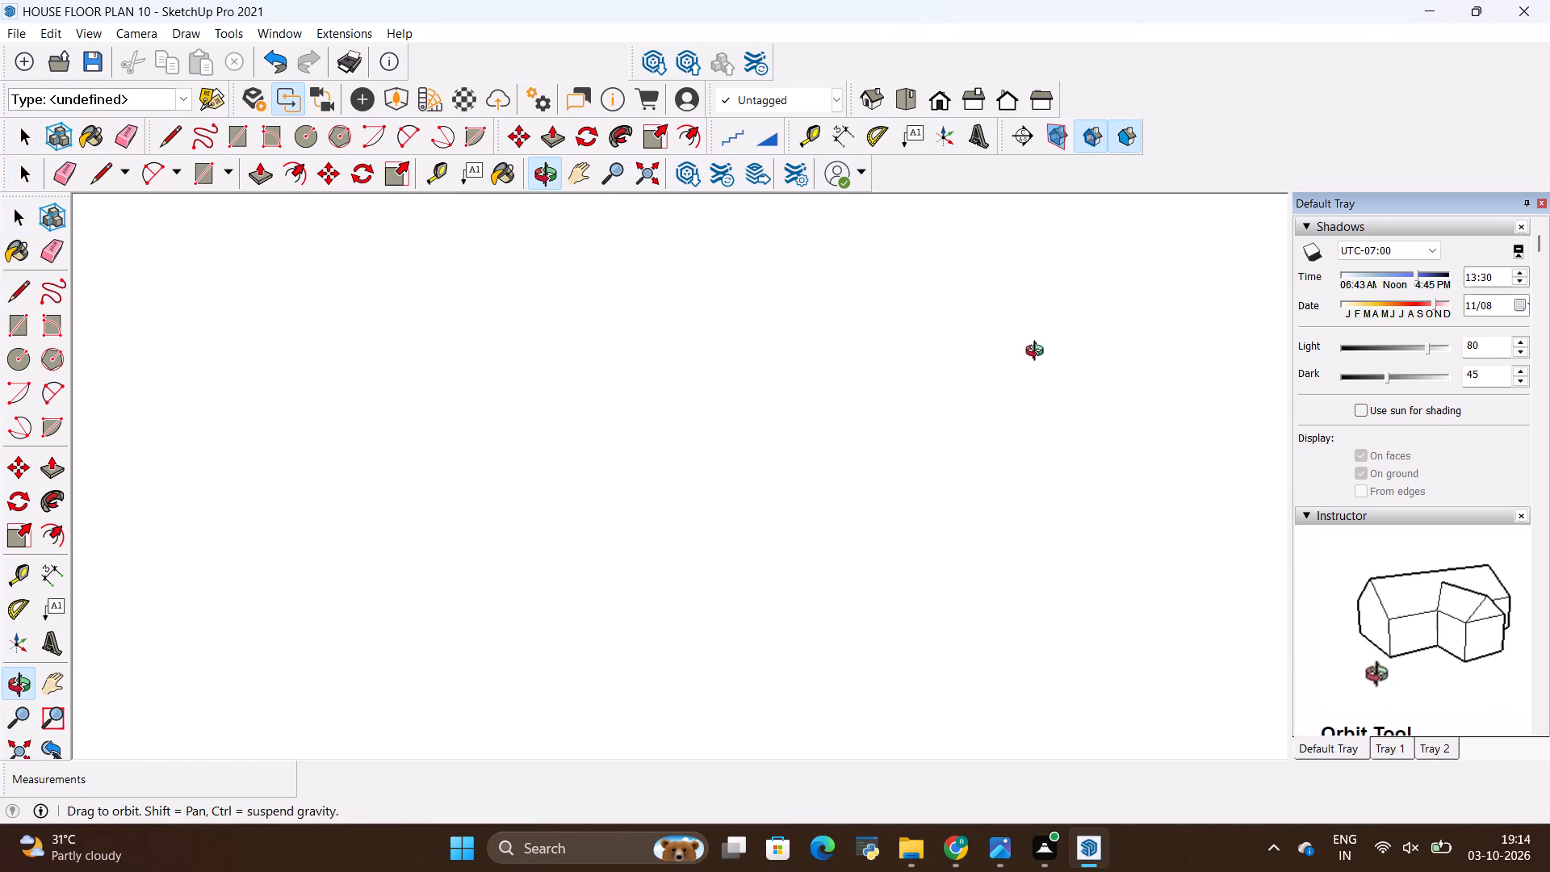
middle_drag(1038, 353, 955, 719)
Review the furnished house layout from above and from the entrance side, including the living room, kitchen, bedrooms and bathroom.
scroll(794, 656, down, 14)
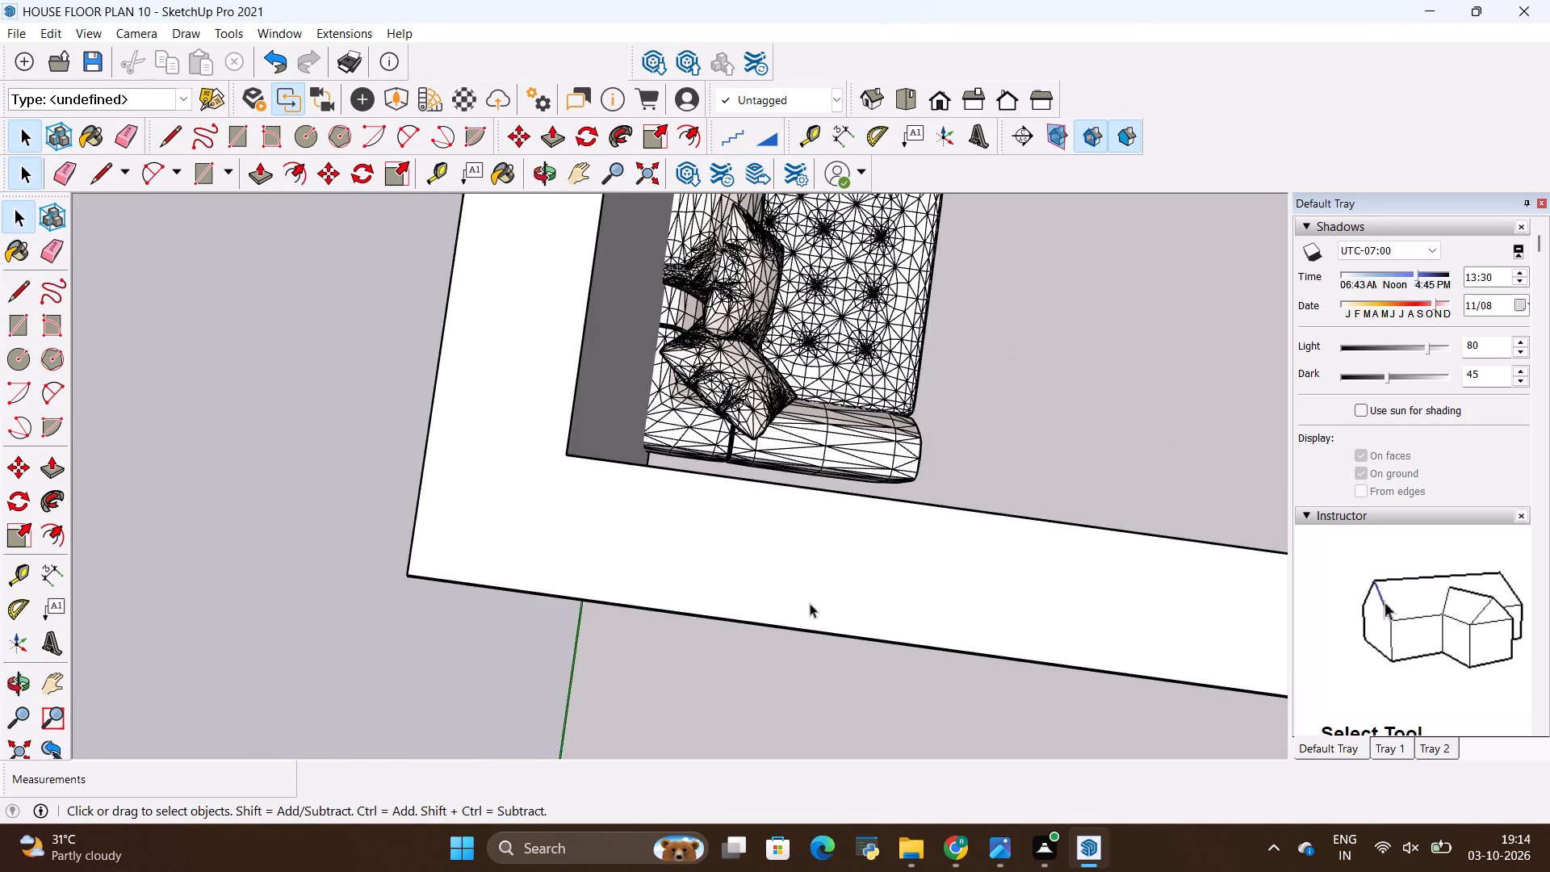
scroll(810, 603, down, 20)
scroll(810, 603, down, 20)
scroll(810, 603, down, 1)
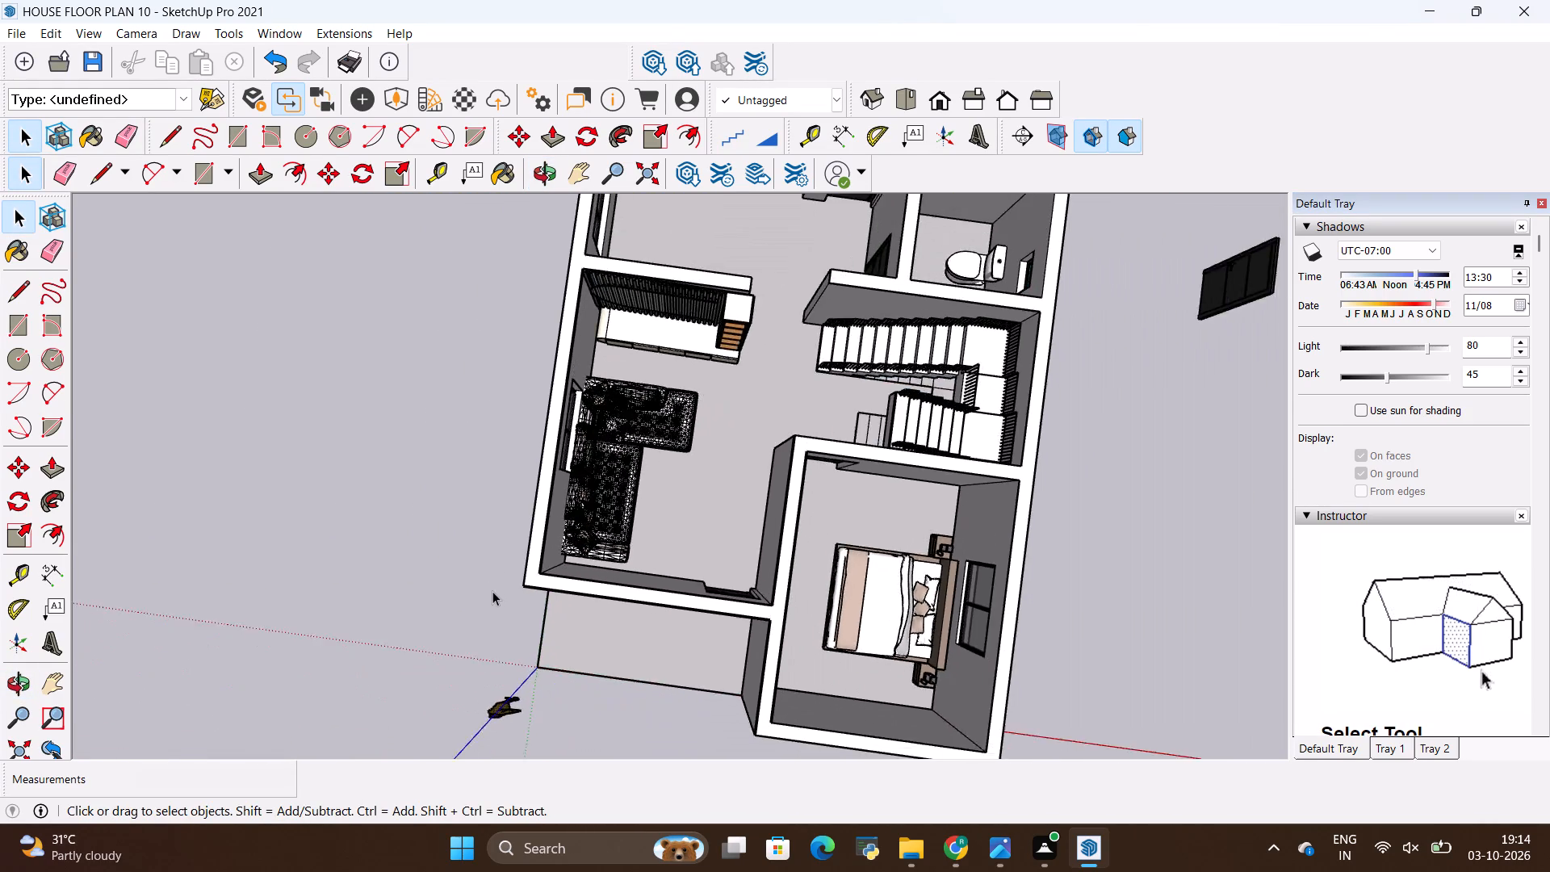
scroll(492, 591, down, 13)
scroll(682, 316, up, 5)
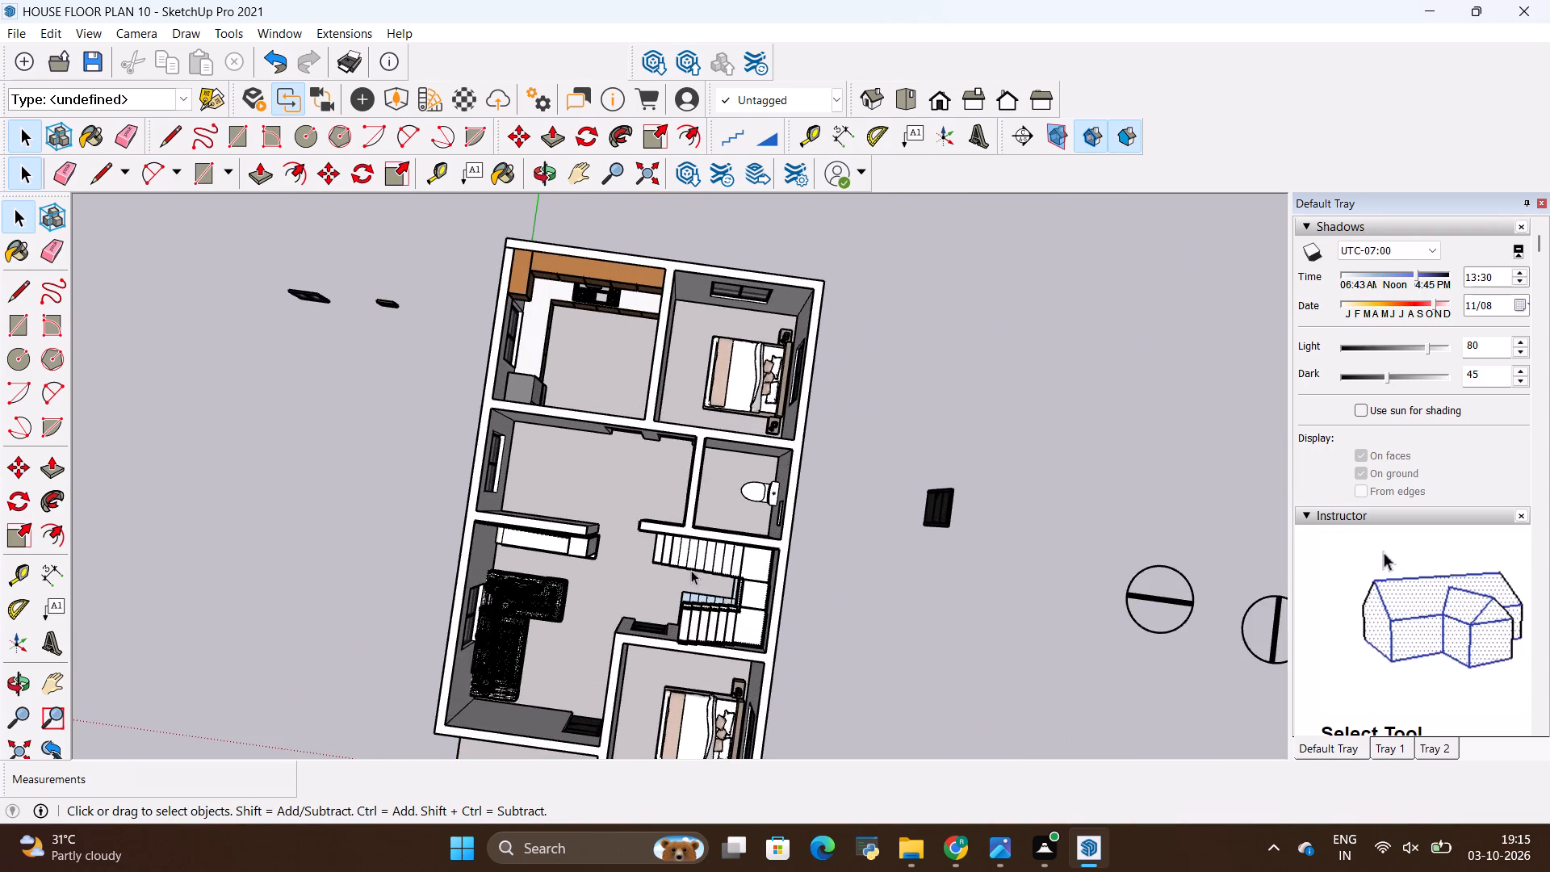
middle_drag(691, 571, 778, 296)
middle_drag(638, 647, 744, 518)
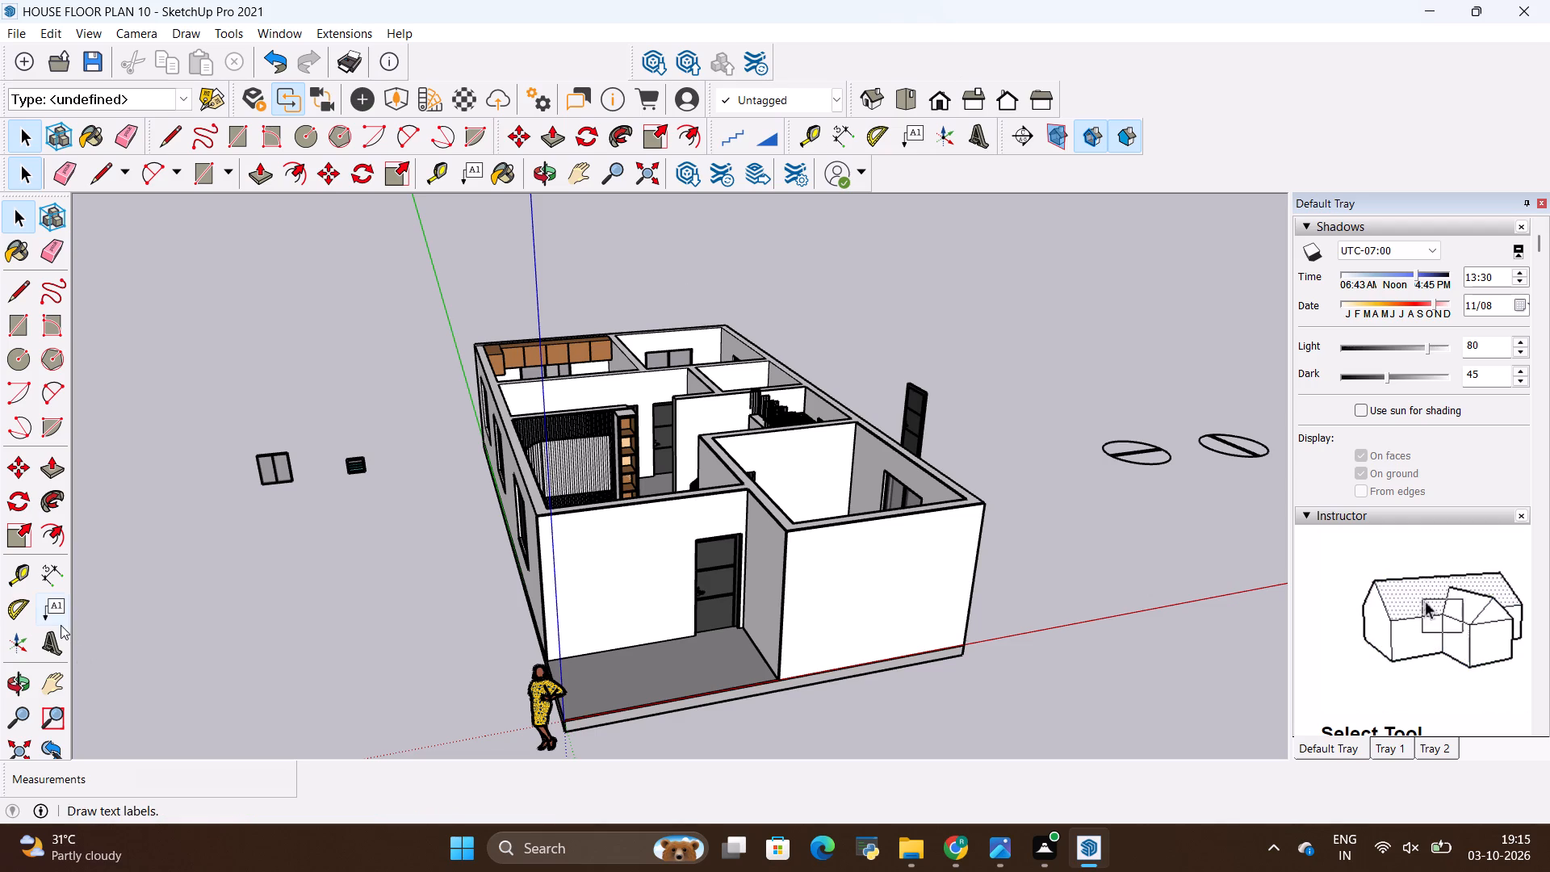
scroll(263, 453, down, 9)
middle_drag(458, 492, 339, 621)
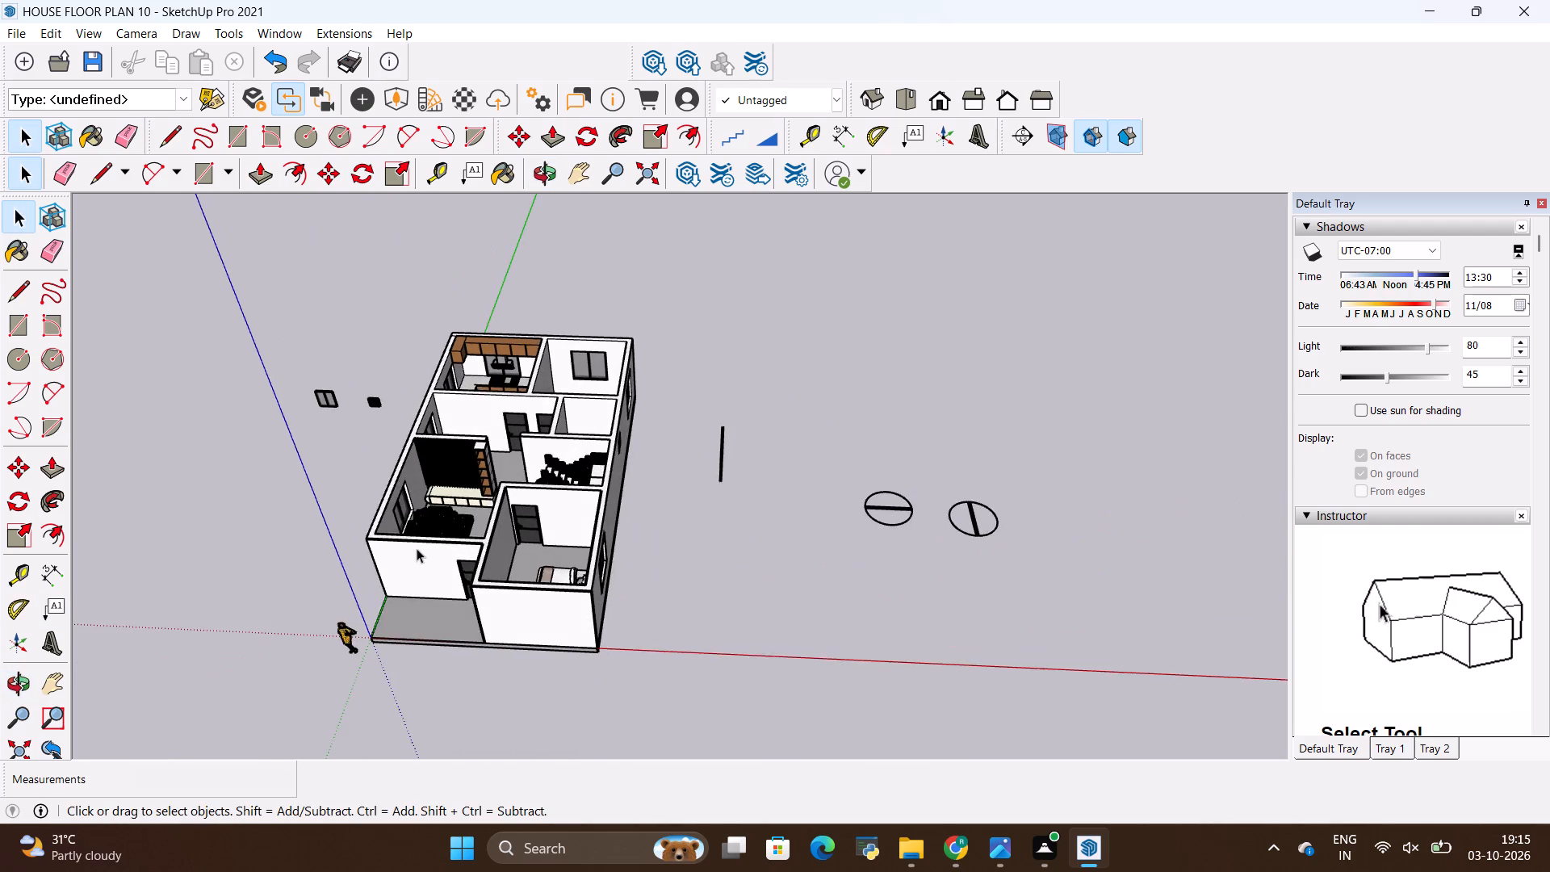
scroll(417, 537, up, 12)
middle_drag(584, 523, 470, 640)
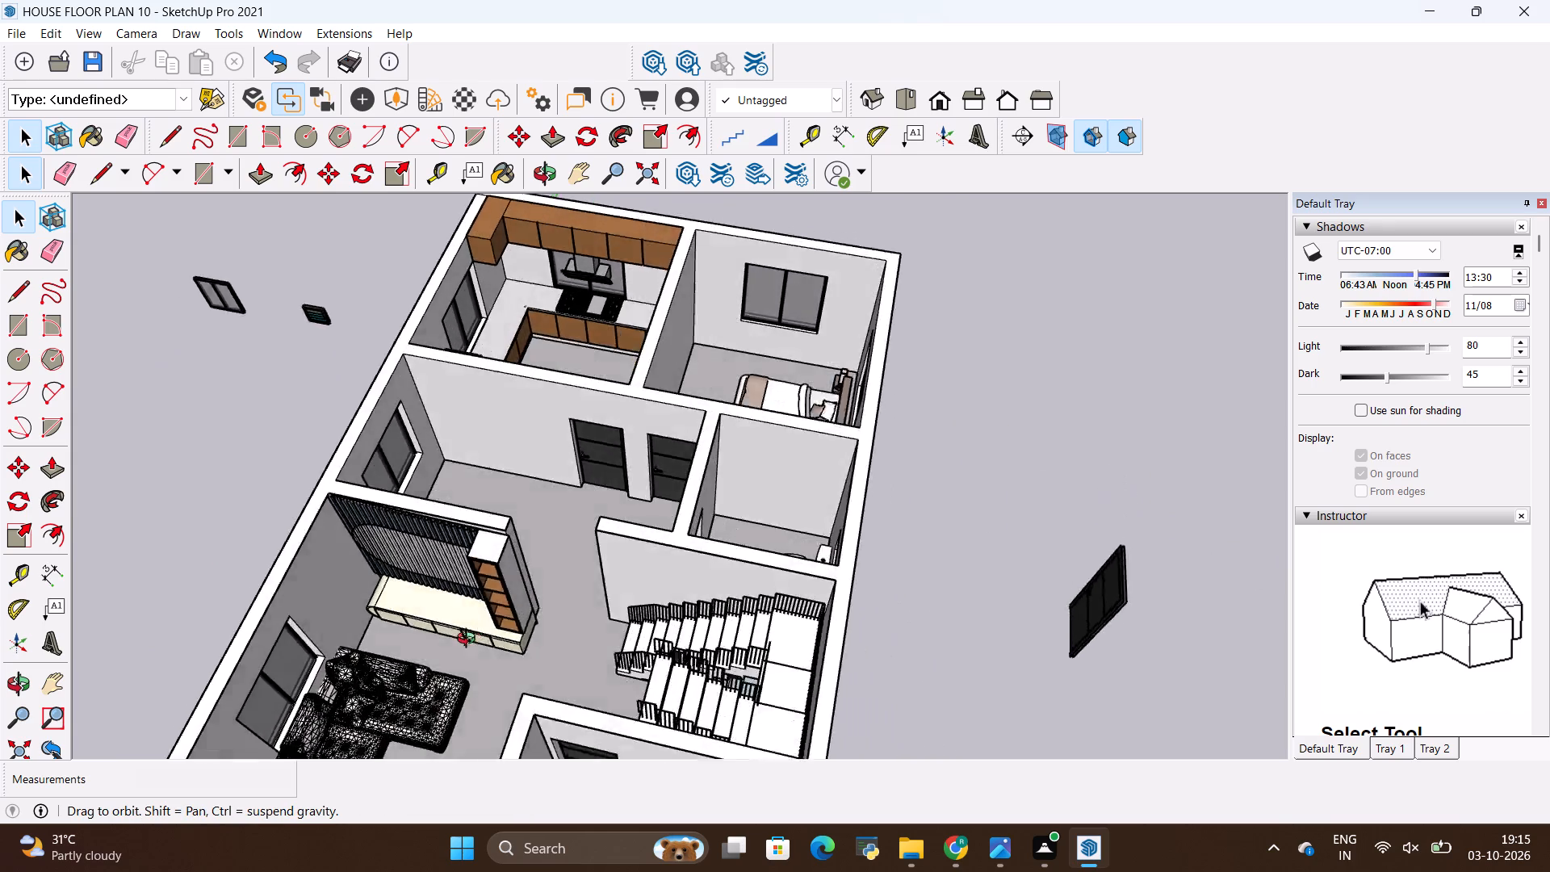
middle_drag(470, 640, 592, 487)
scroll(592, 490, down, 4)
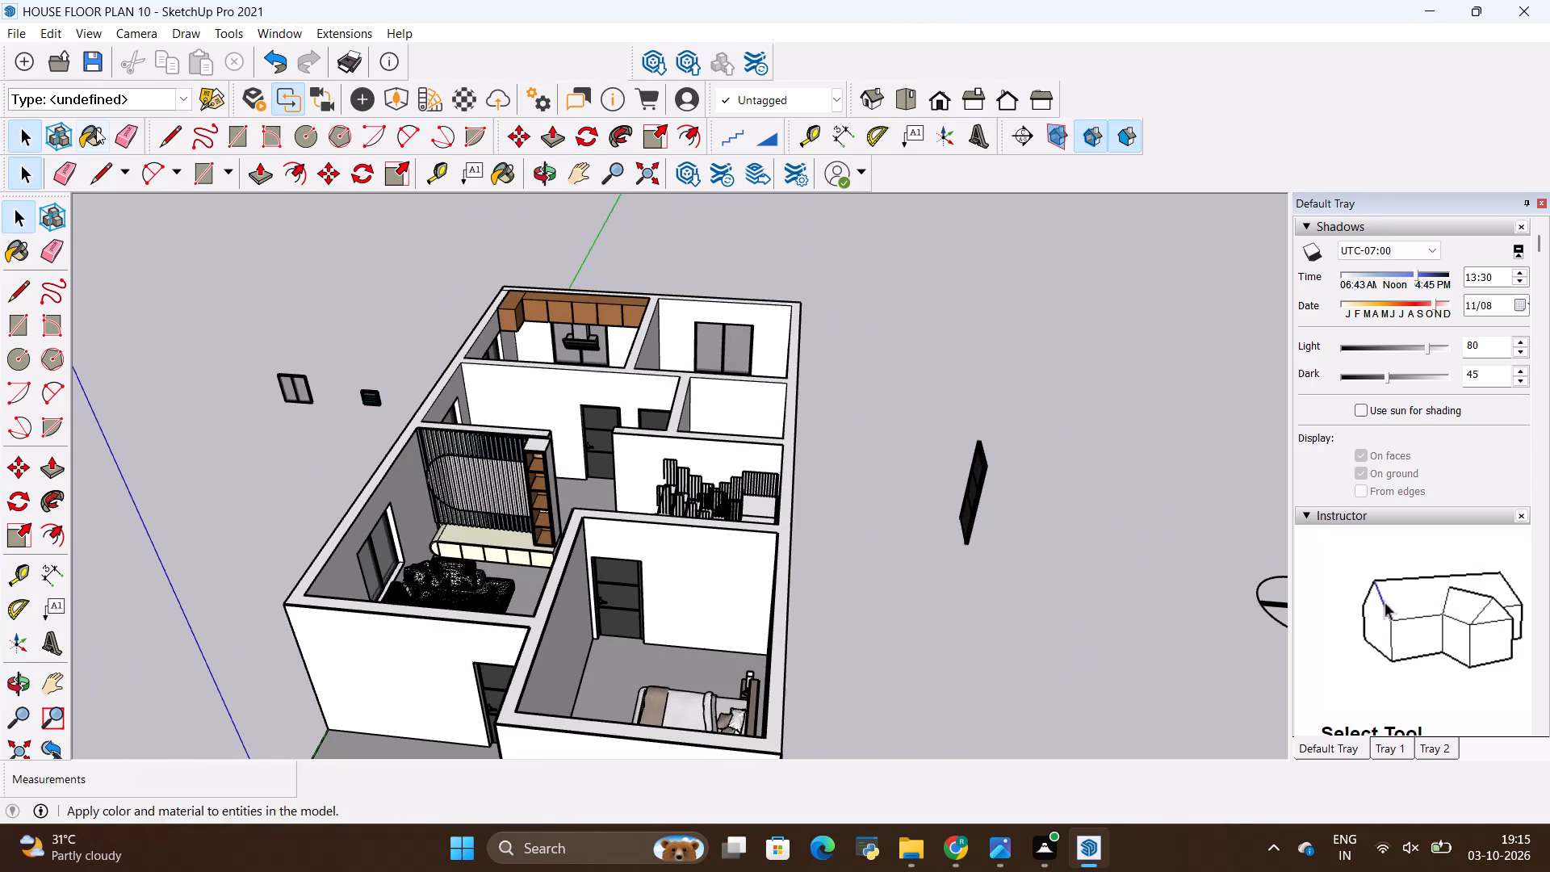
Import the SKT_Nearly+Natural+5'+Kentia+Palm+Silk+Tree model and place it on the TV console beside the open shelving.
click(10, 31)
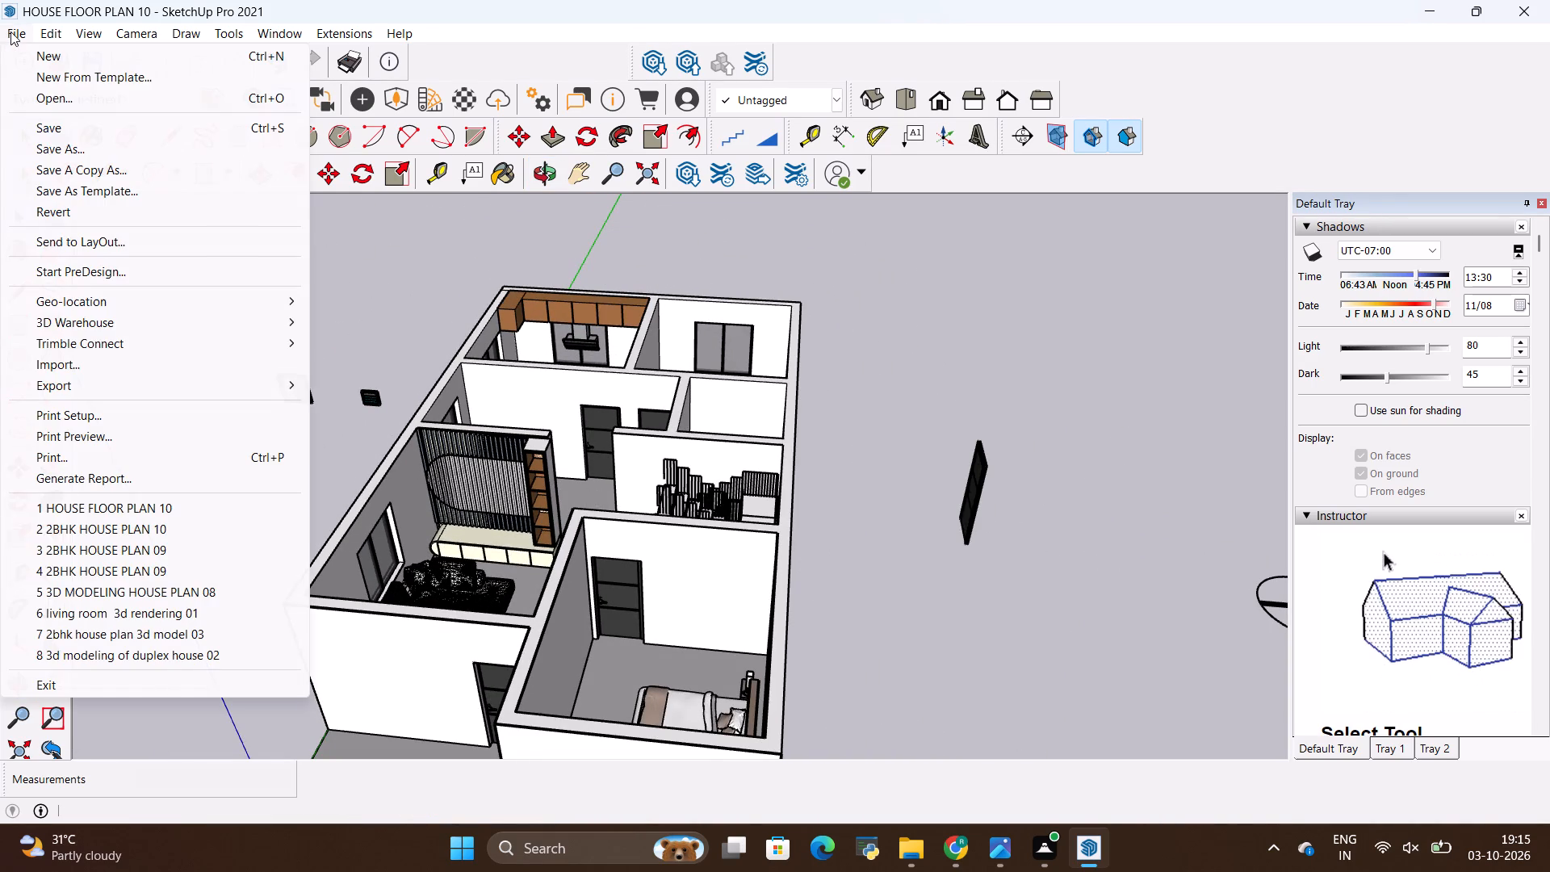
click(53, 360)
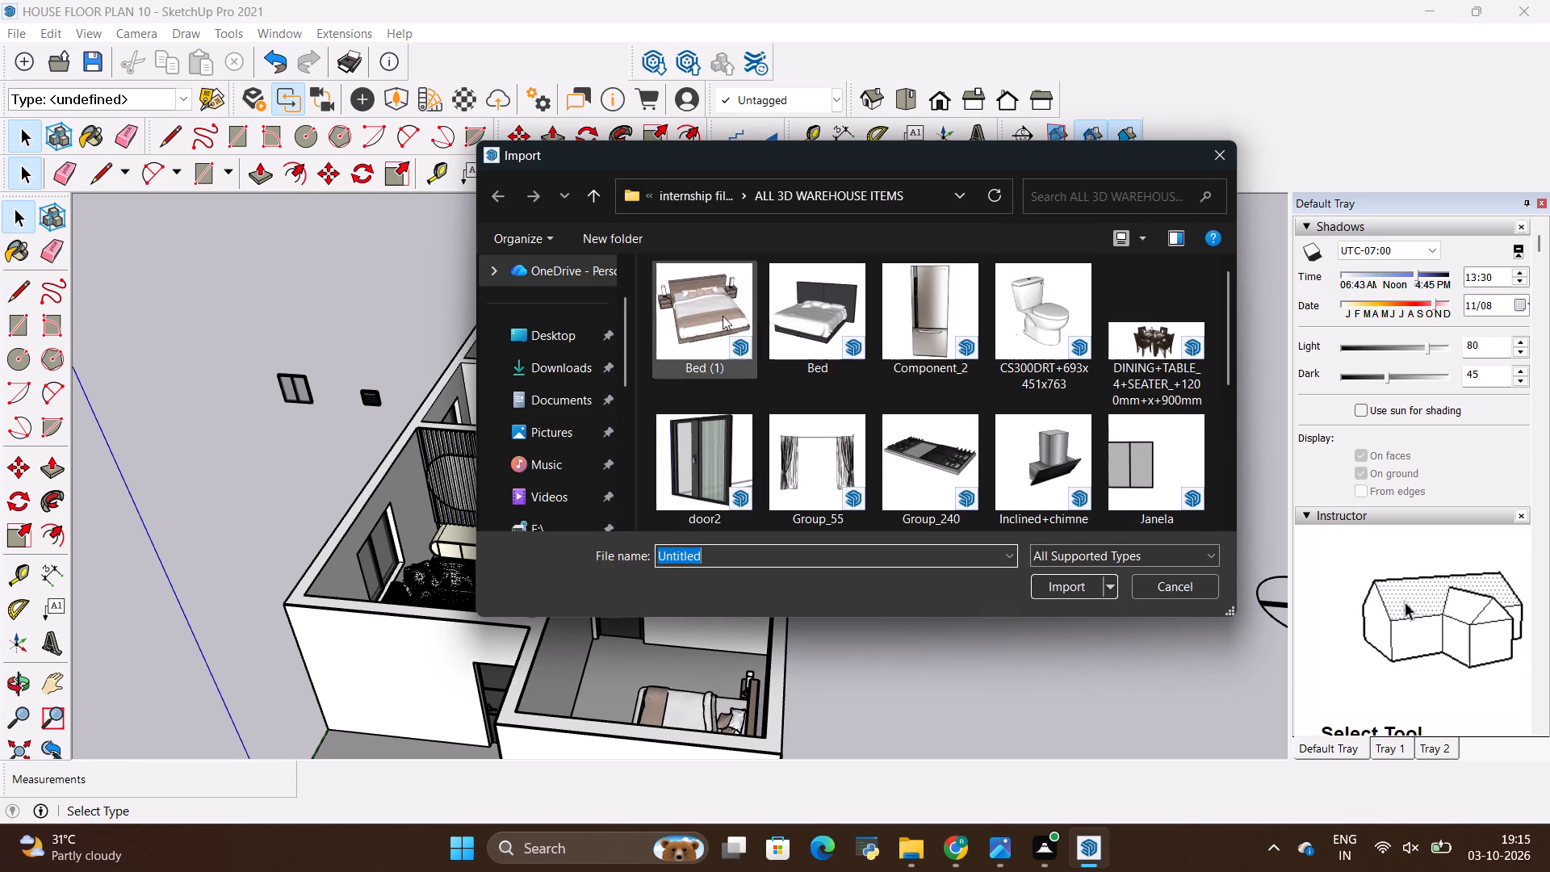
scroll(930, 350, down, 3)
scroll(1085, 408, down, 1)
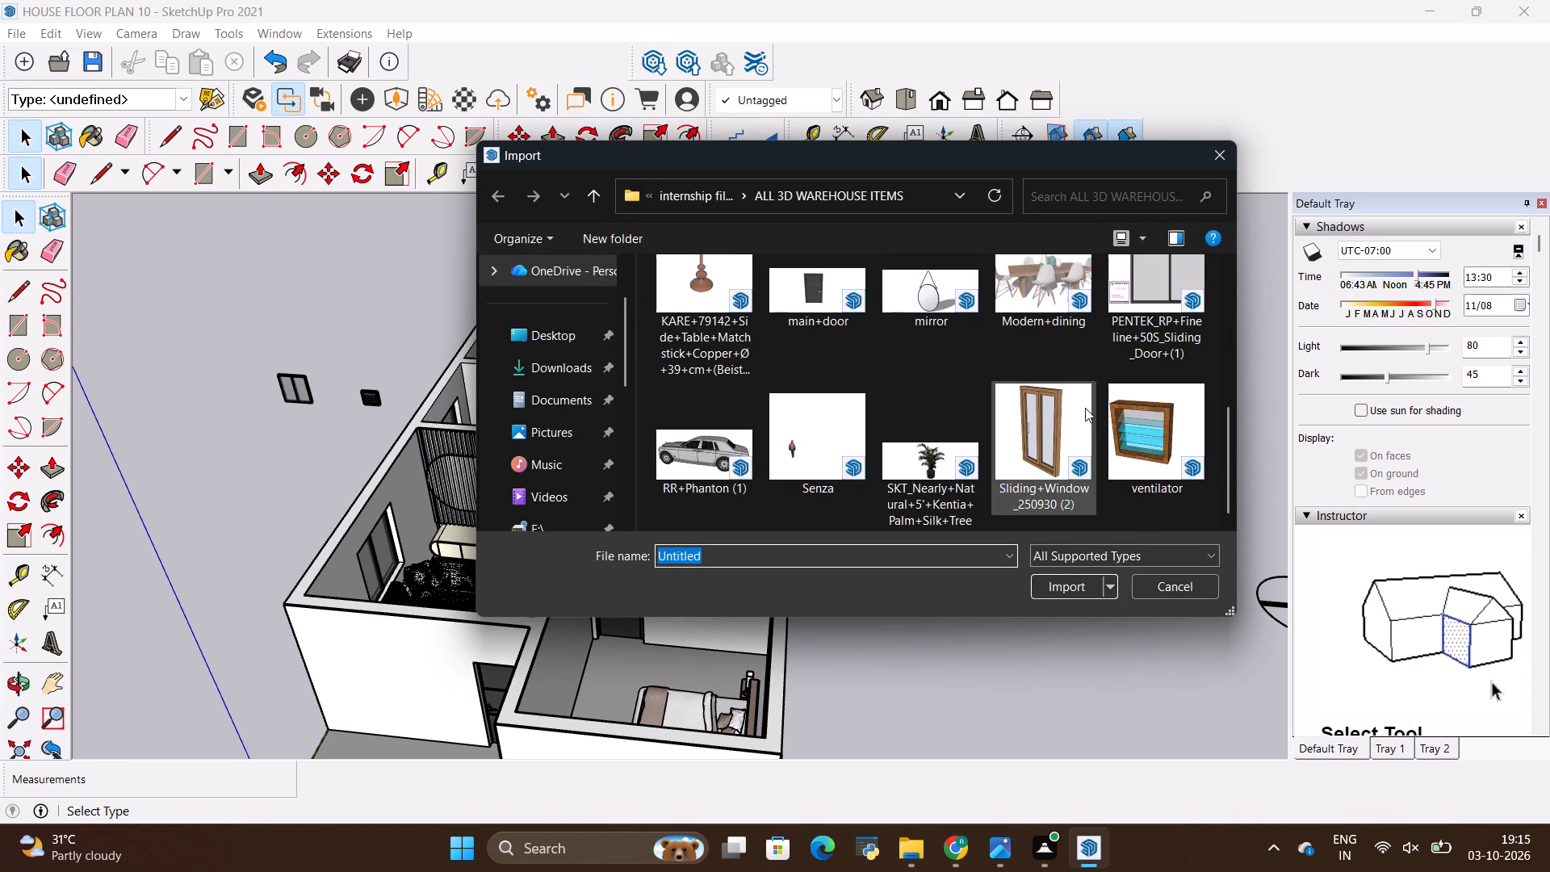
scroll(1085, 408, down, 2)
click(890, 467)
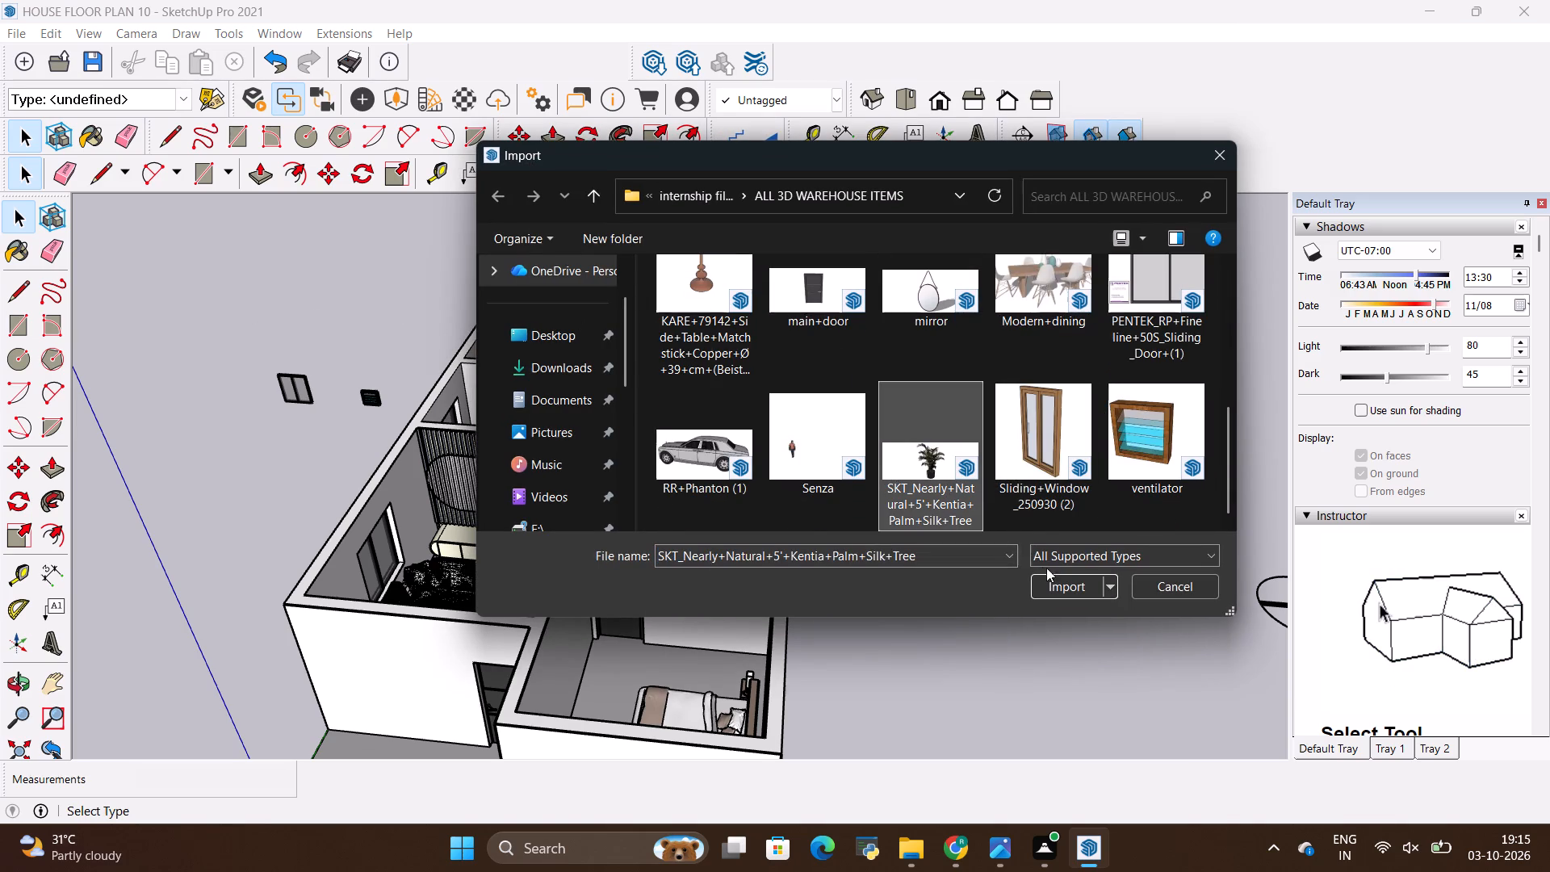
click(1055, 590)
scroll(537, 589, up, 3)
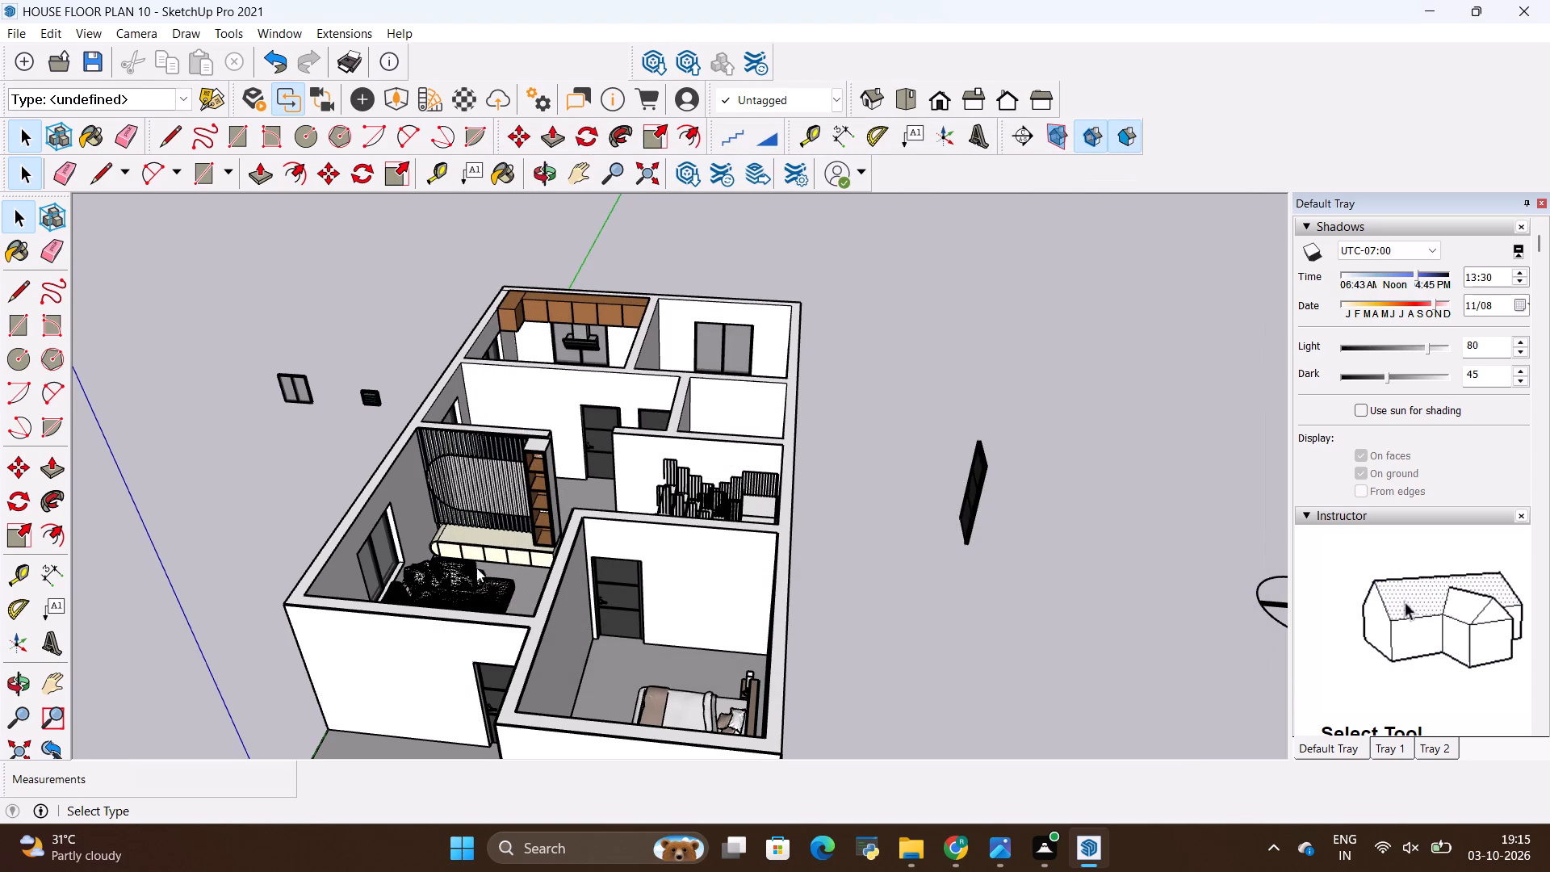
scroll(429, 500, up, 7)
click(937, 498)
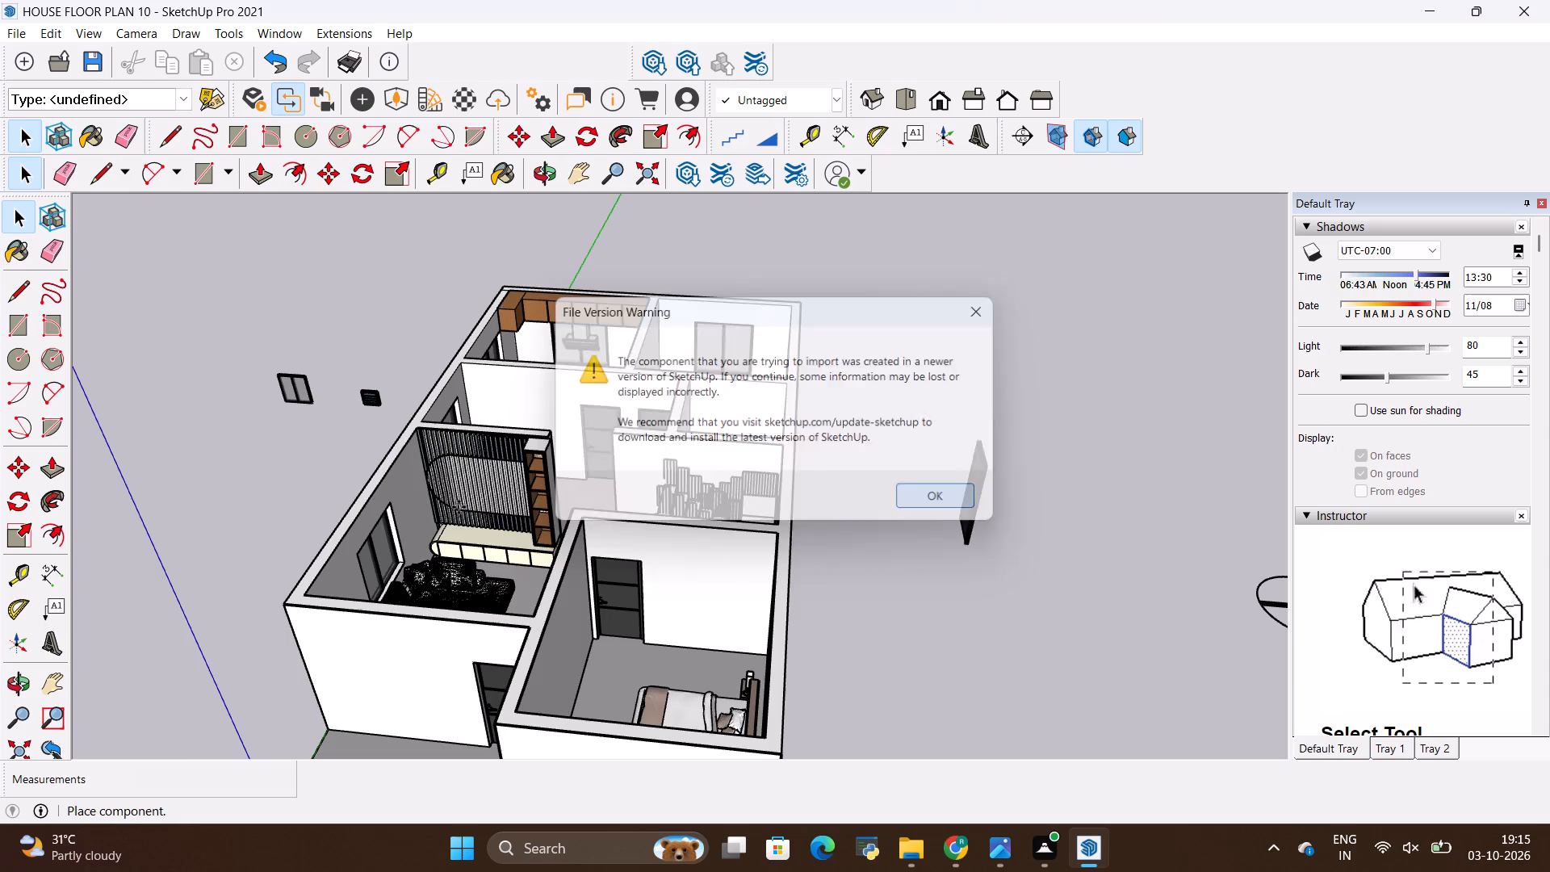
scroll(290, 530, up, 3)
scroll(449, 554, up, 7)
scroll(568, 549, up, 2)
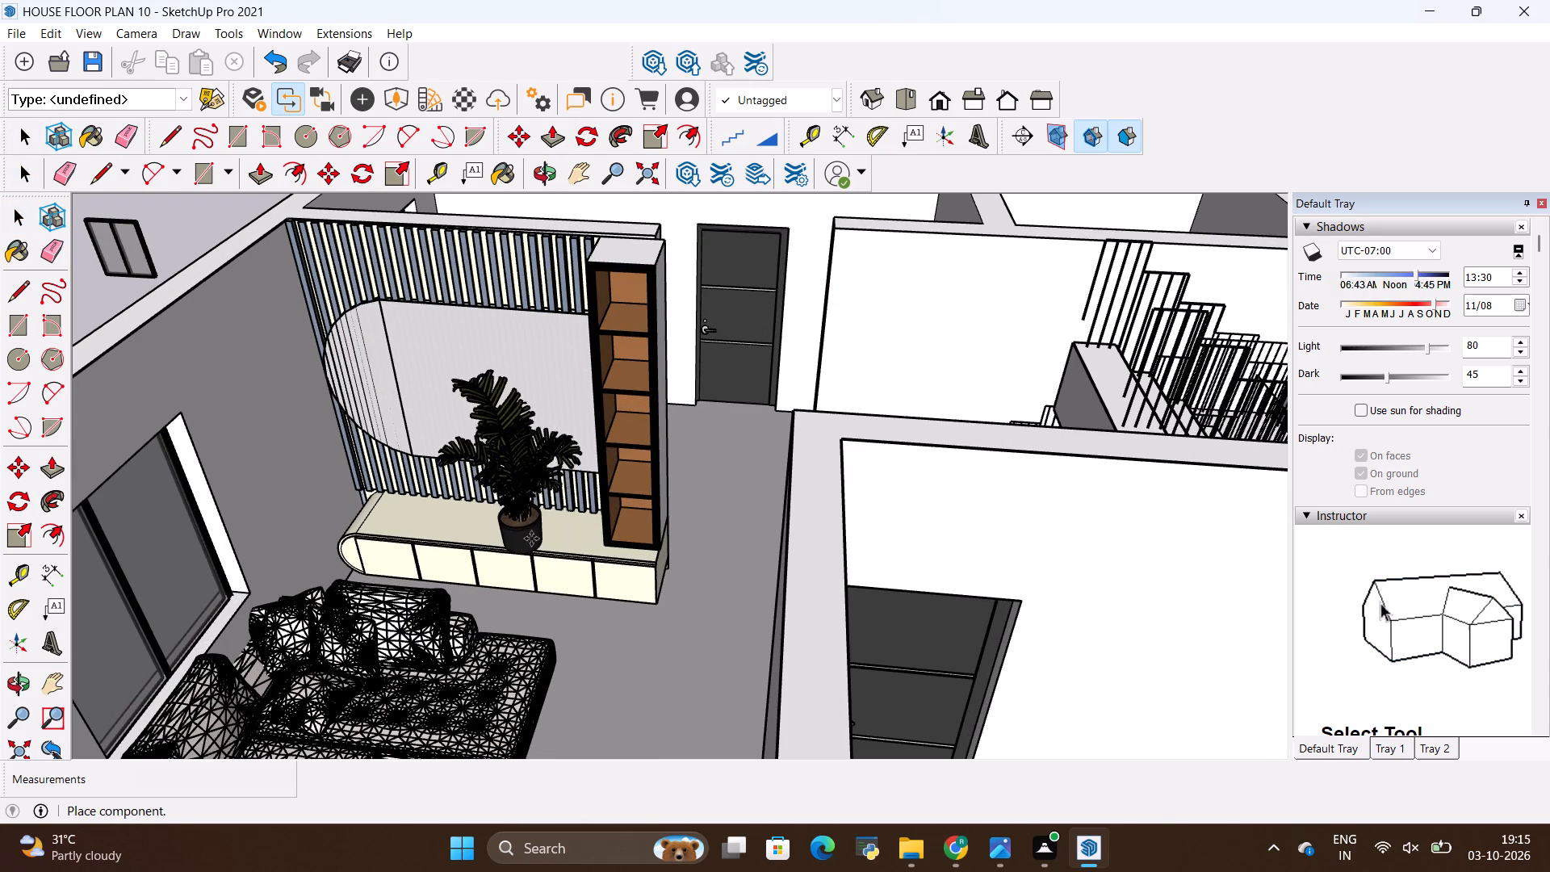
click(555, 535)
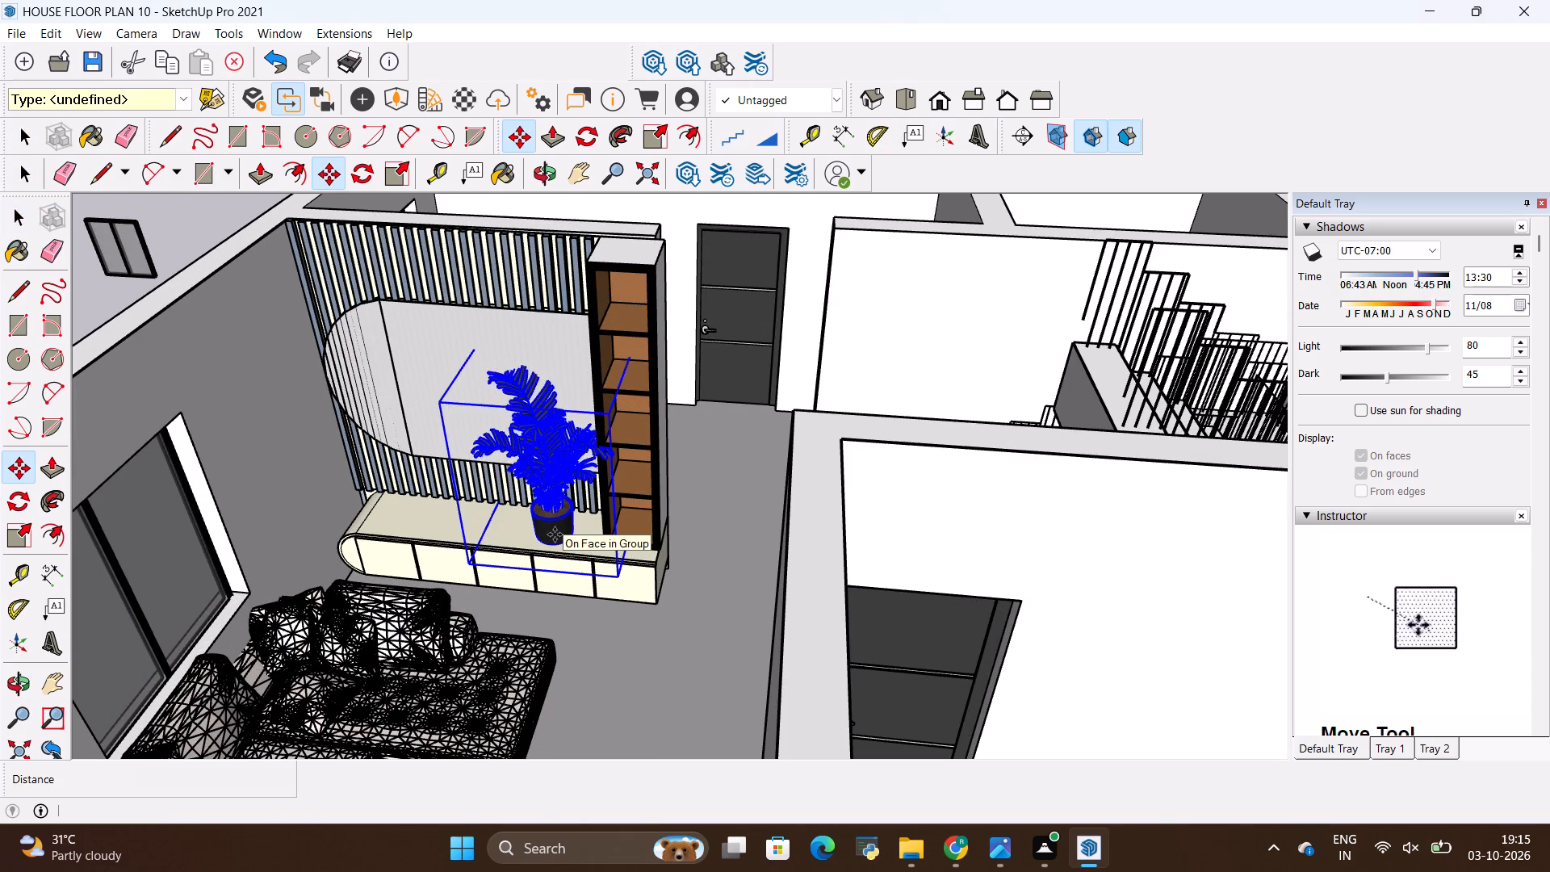
Scale the potted palm on the TV console down uniformly to about 0.66.
key(s)
click(440, 398)
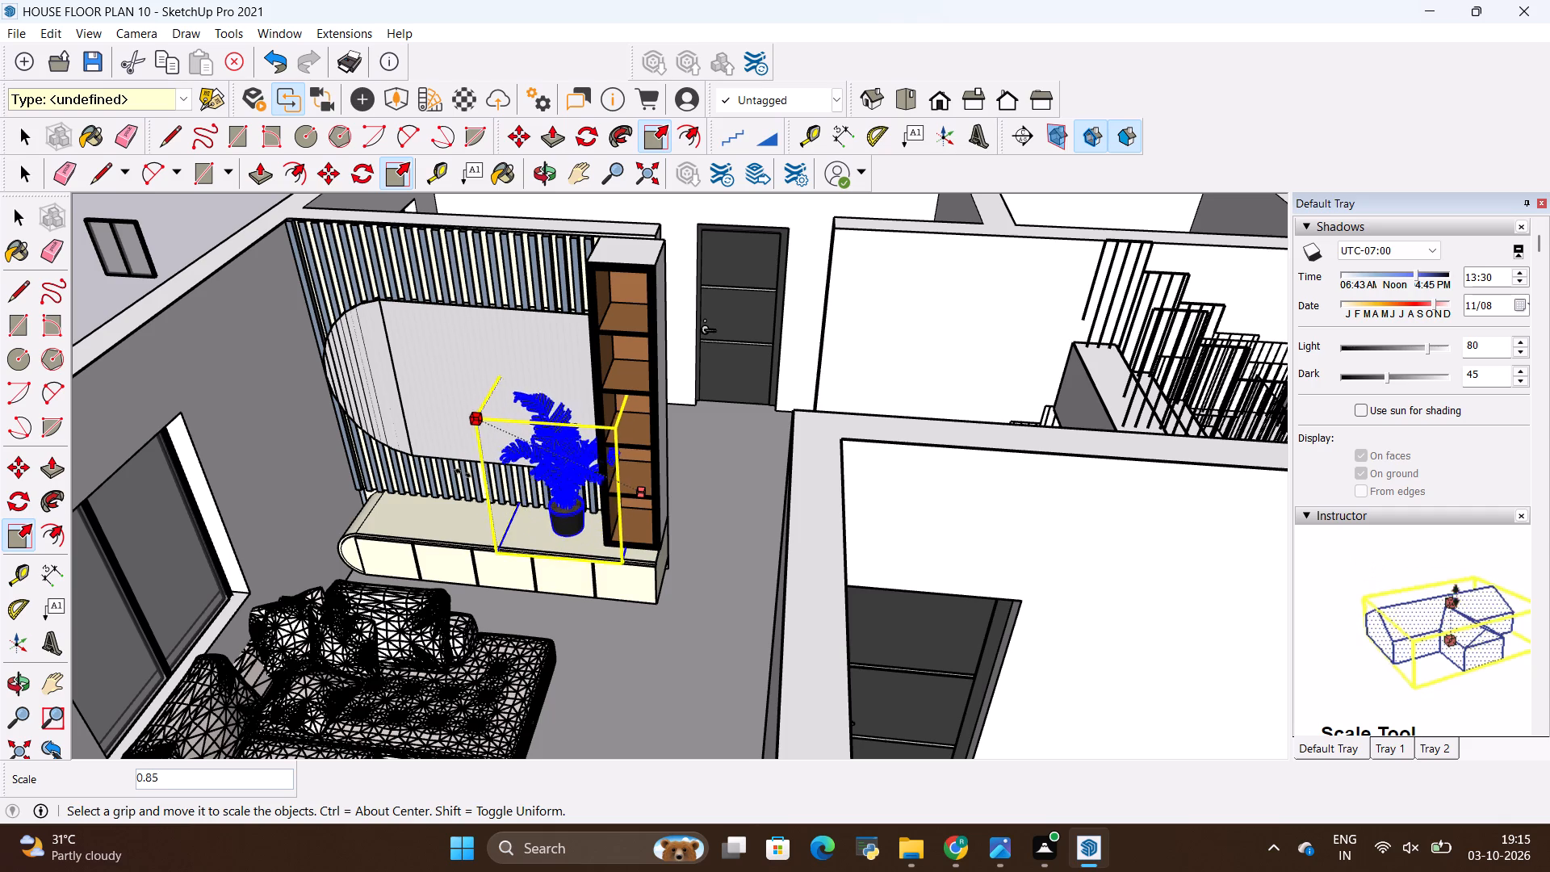
click(488, 528)
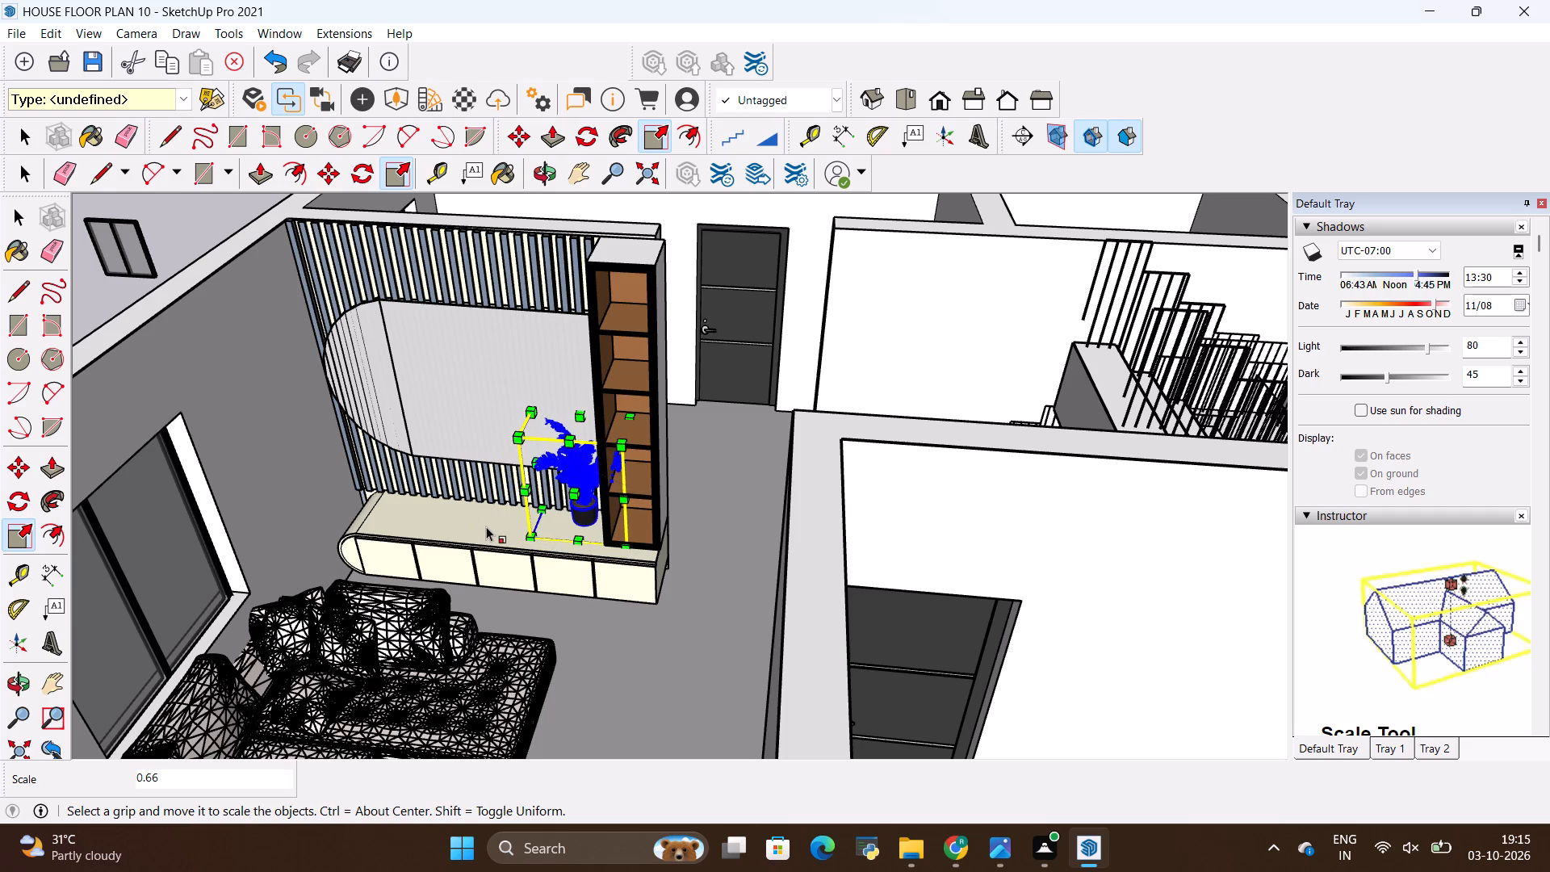
click(476, 524)
key(space)
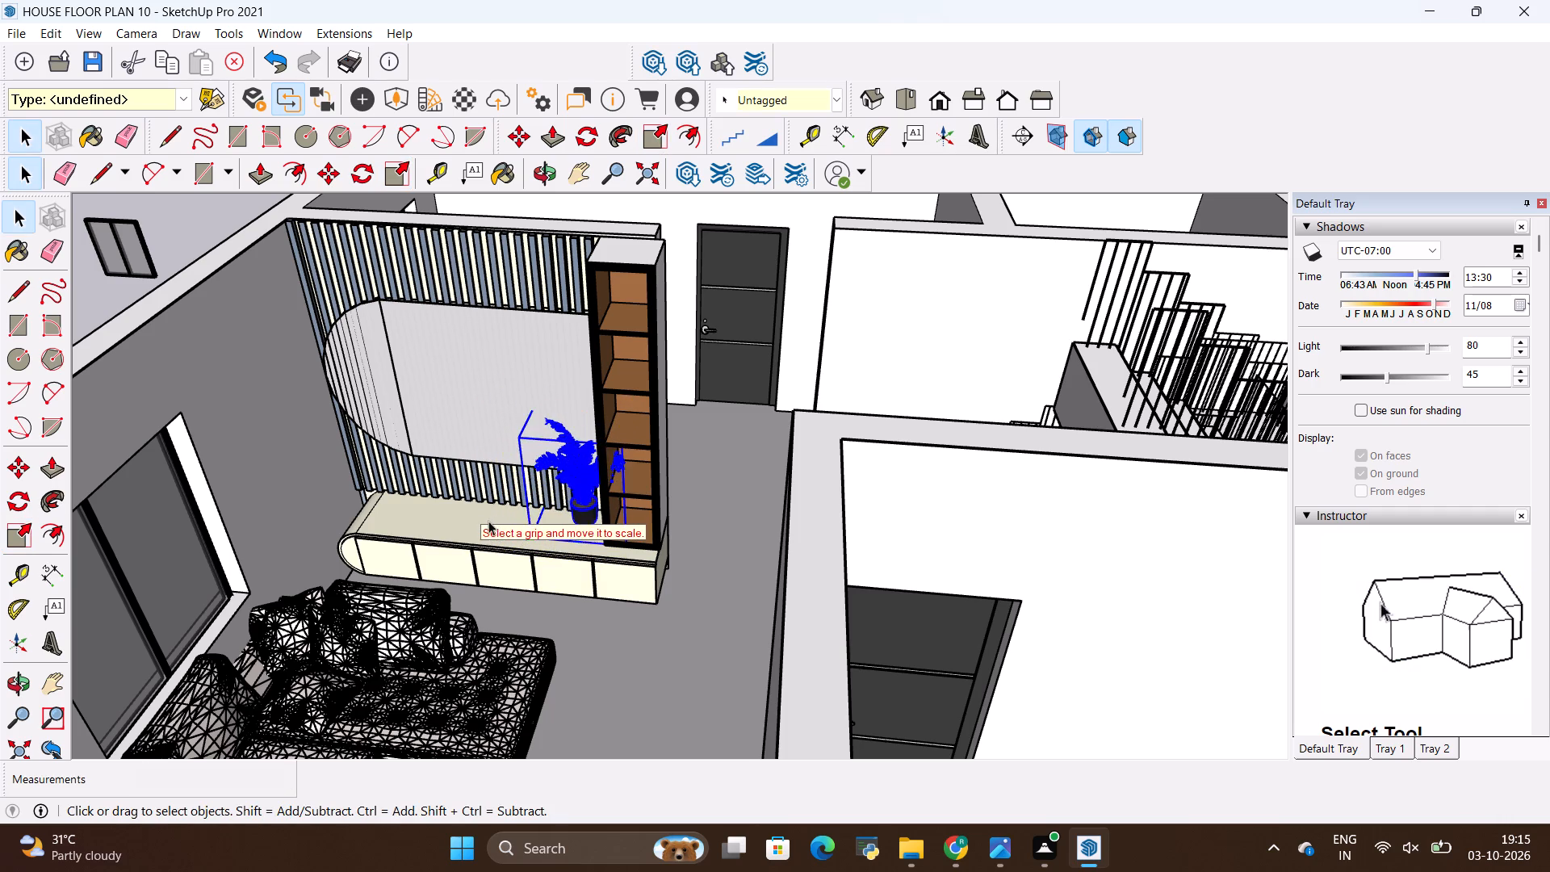
click(488, 521)
click(711, 531)
Move the potted palm about 1' 5/8" toward the front of the TV console, clear of the shelving, and deselect it.
scroll(605, 522, up, 3)
click(572, 517)
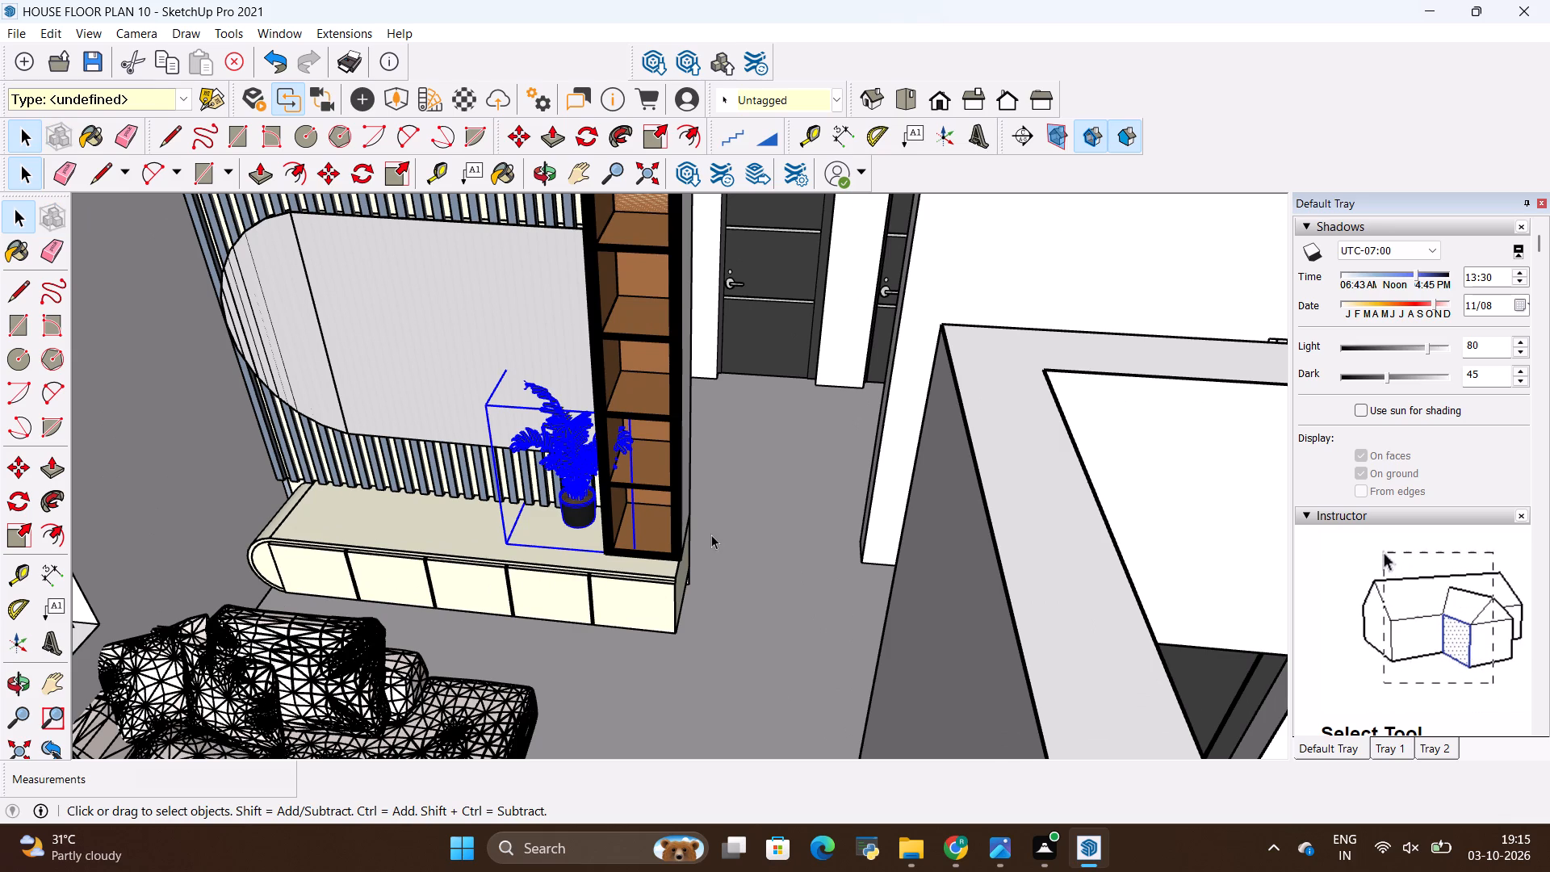
key(m)
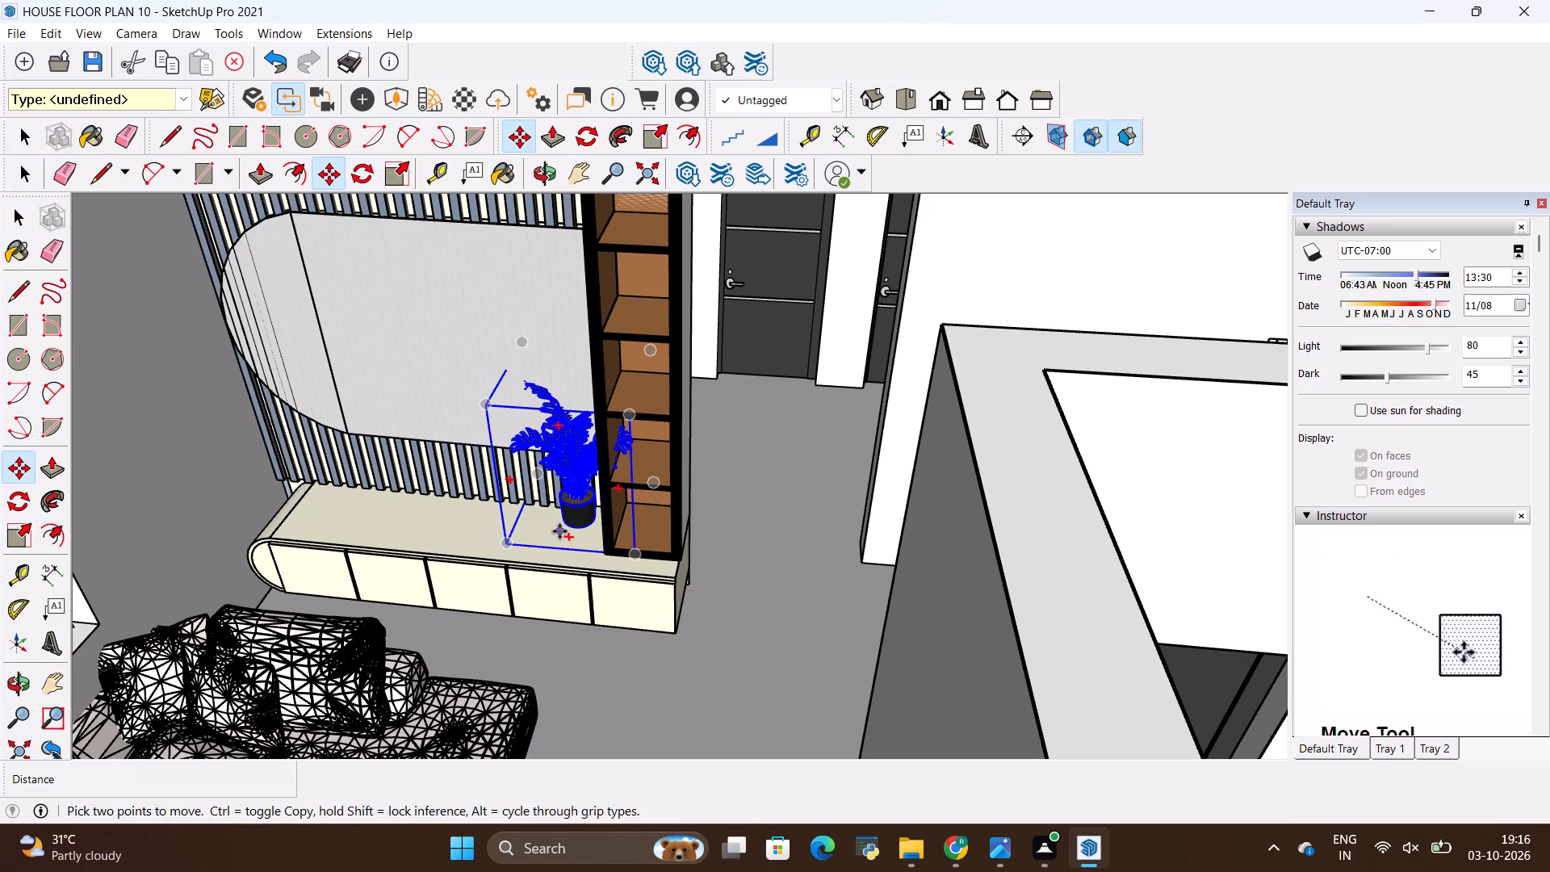
click(559, 531)
click(546, 560)
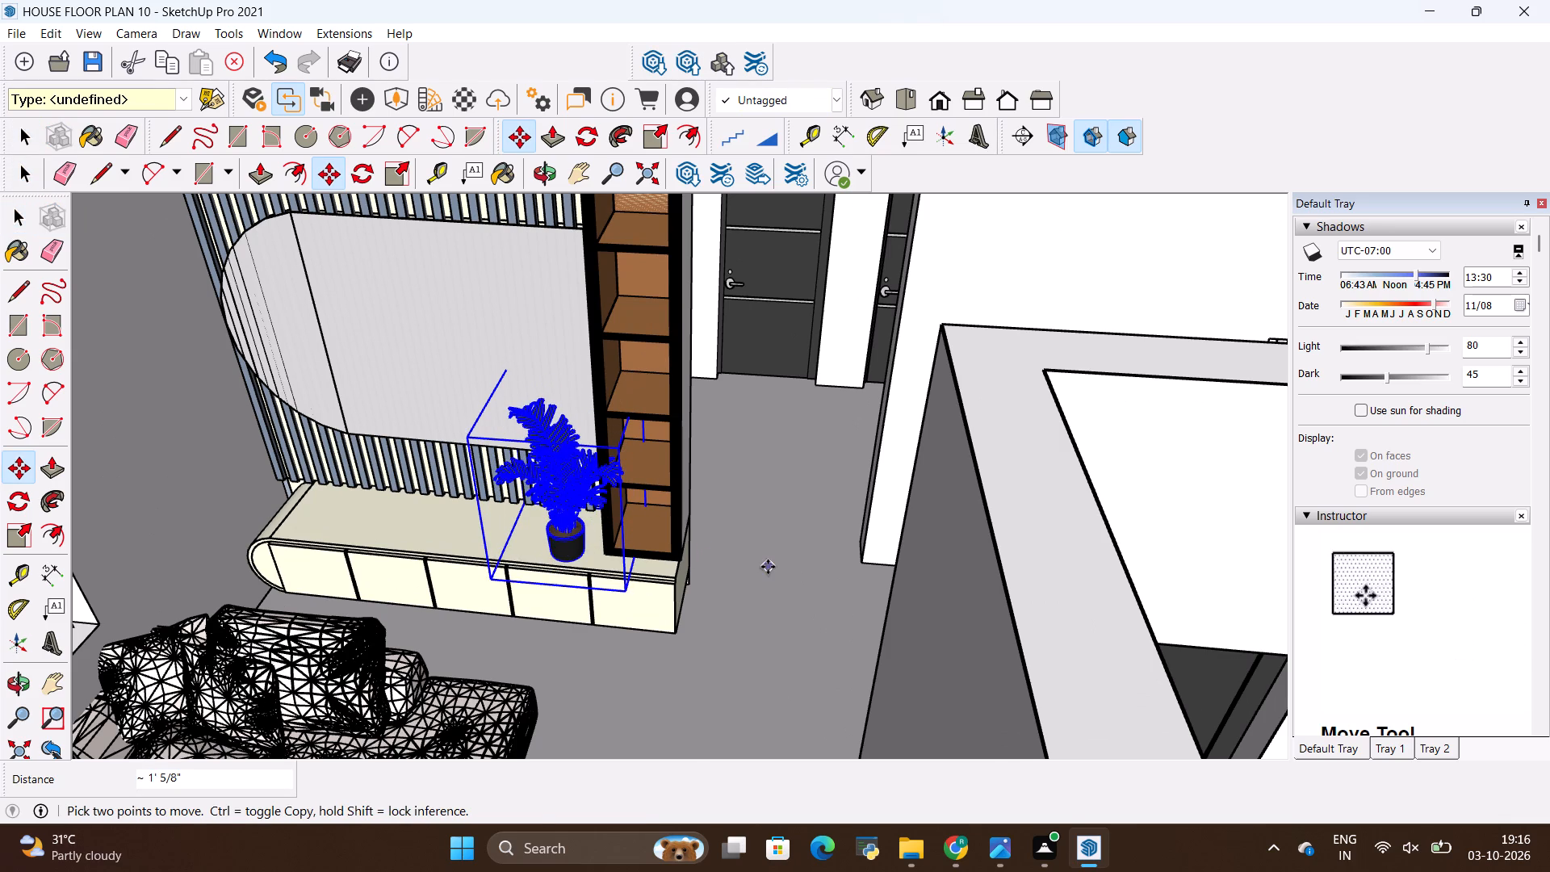
key(space)
click(764, 567)
scroll(718, 610, down, 5)
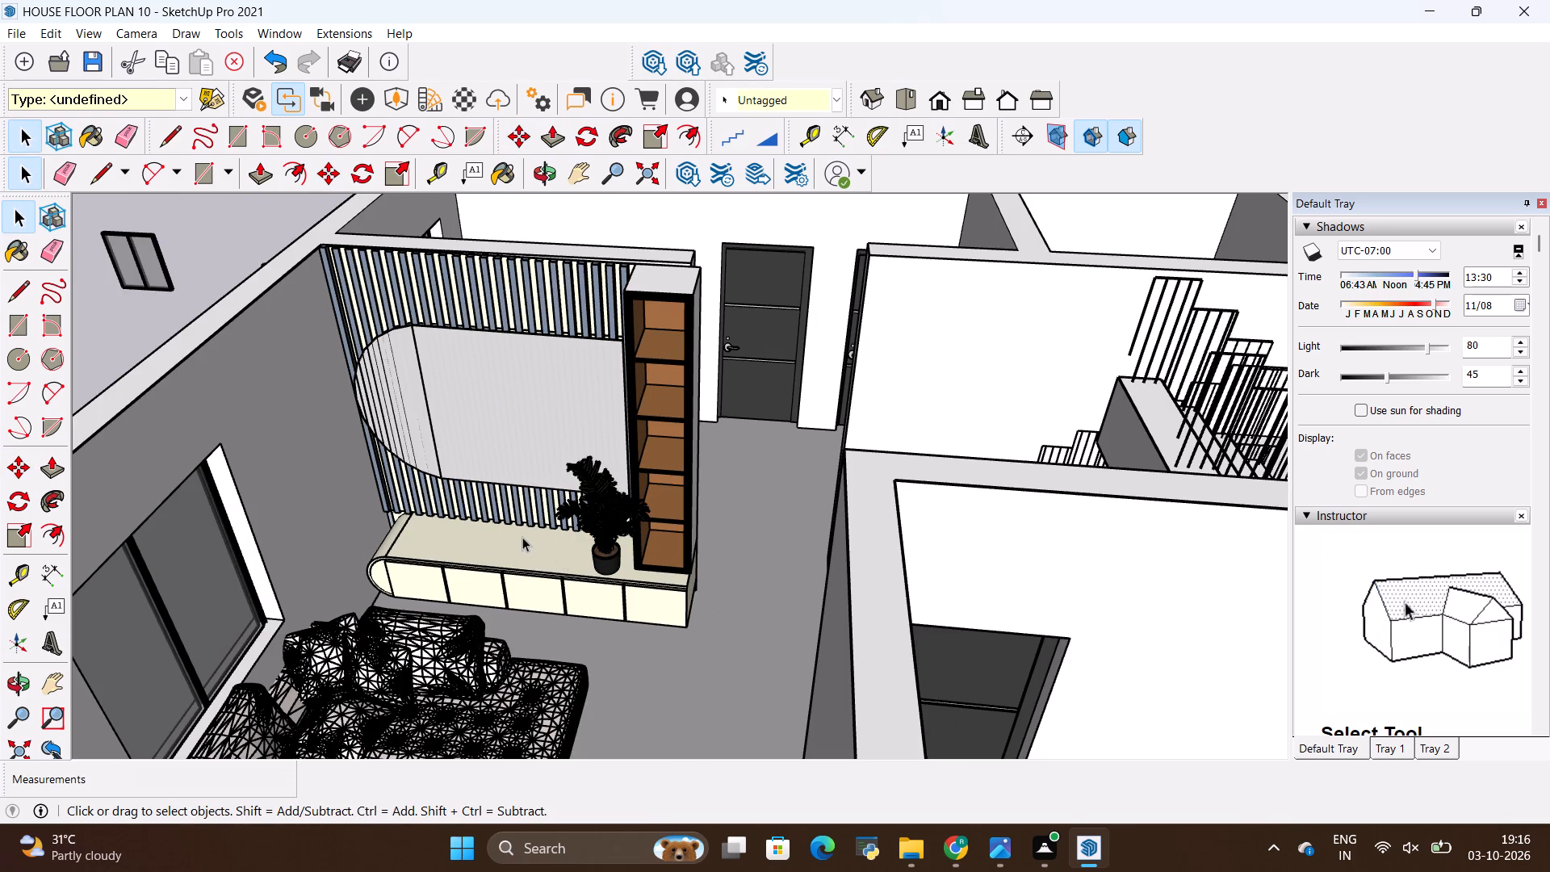
Move the potted palm about 4 5/16" back from the console's front edge toward the slatted wall, and deselect it.
middle_drag(522, 537, 622, 575)
scroll(795, 608, up, 6)
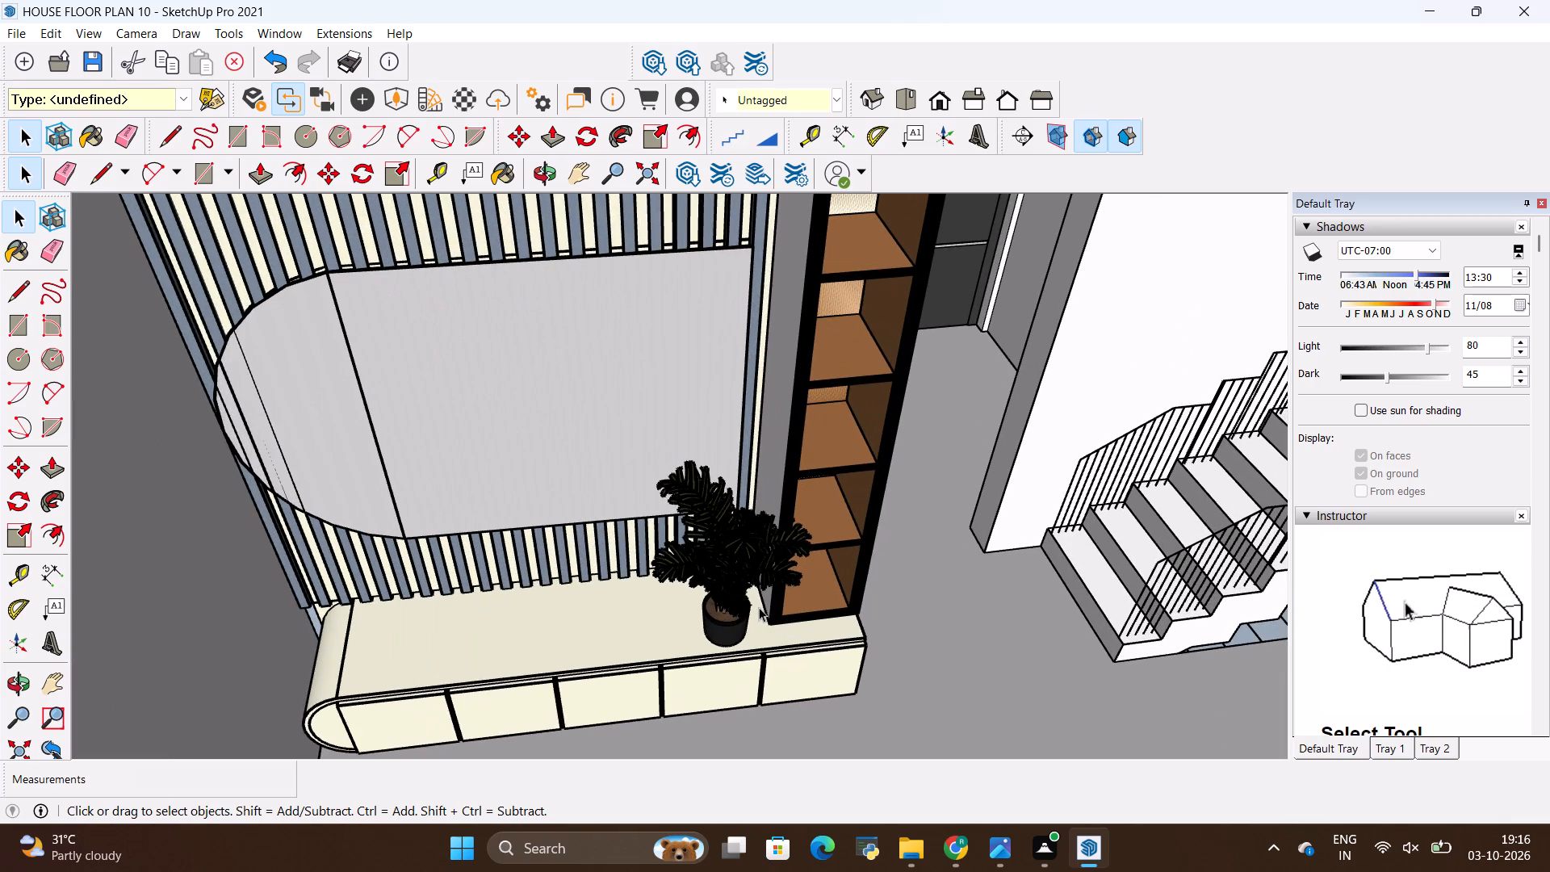
scroll(747, 610, up, 2)
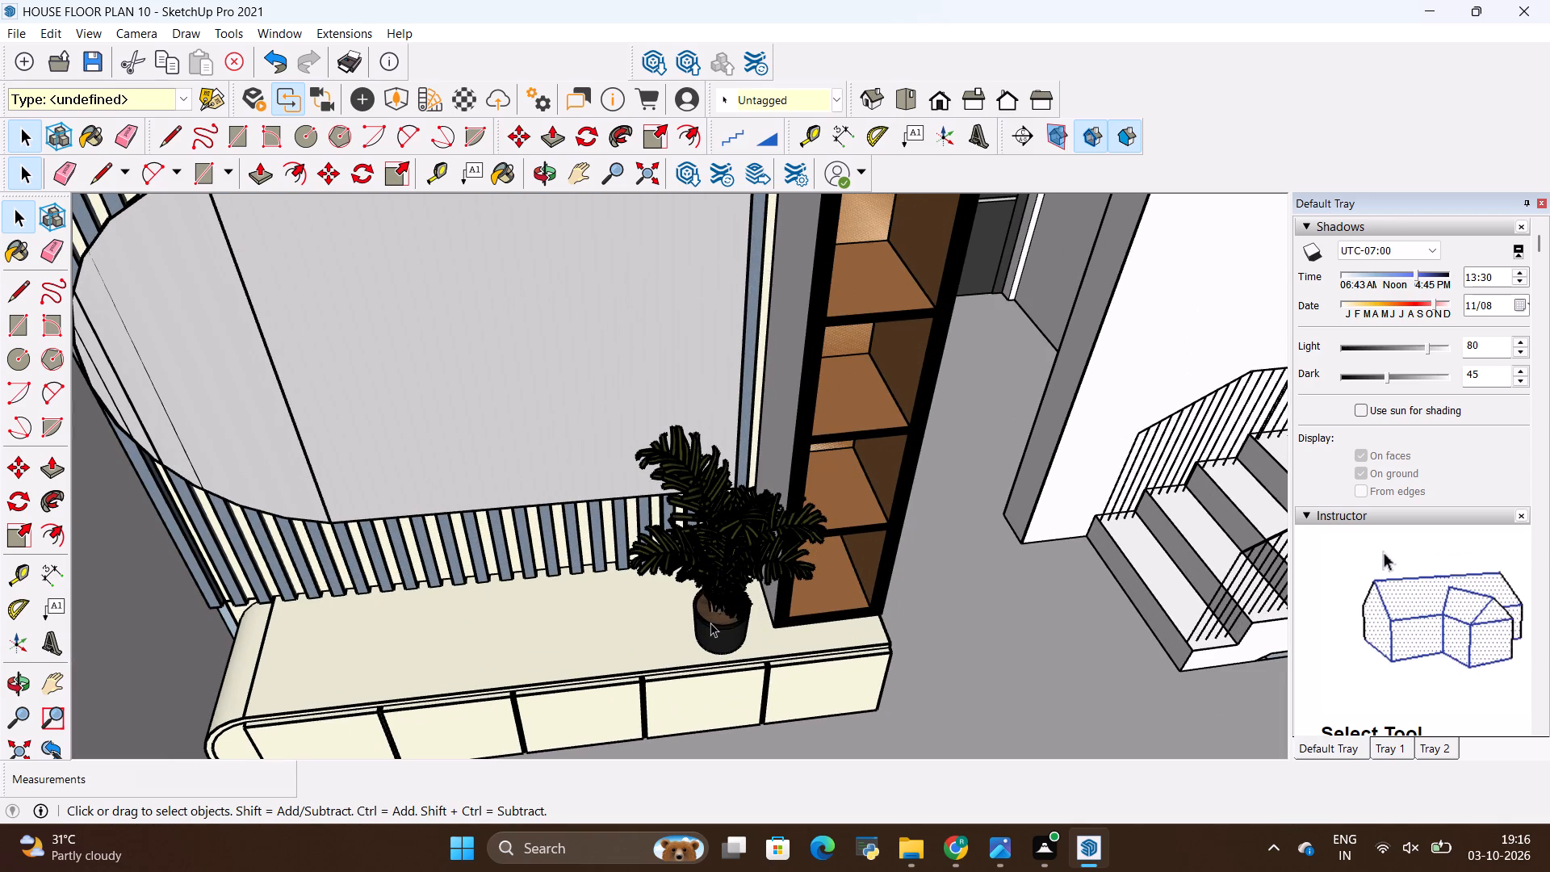
scroll(697, 628, up, 2)
click(697, 628)
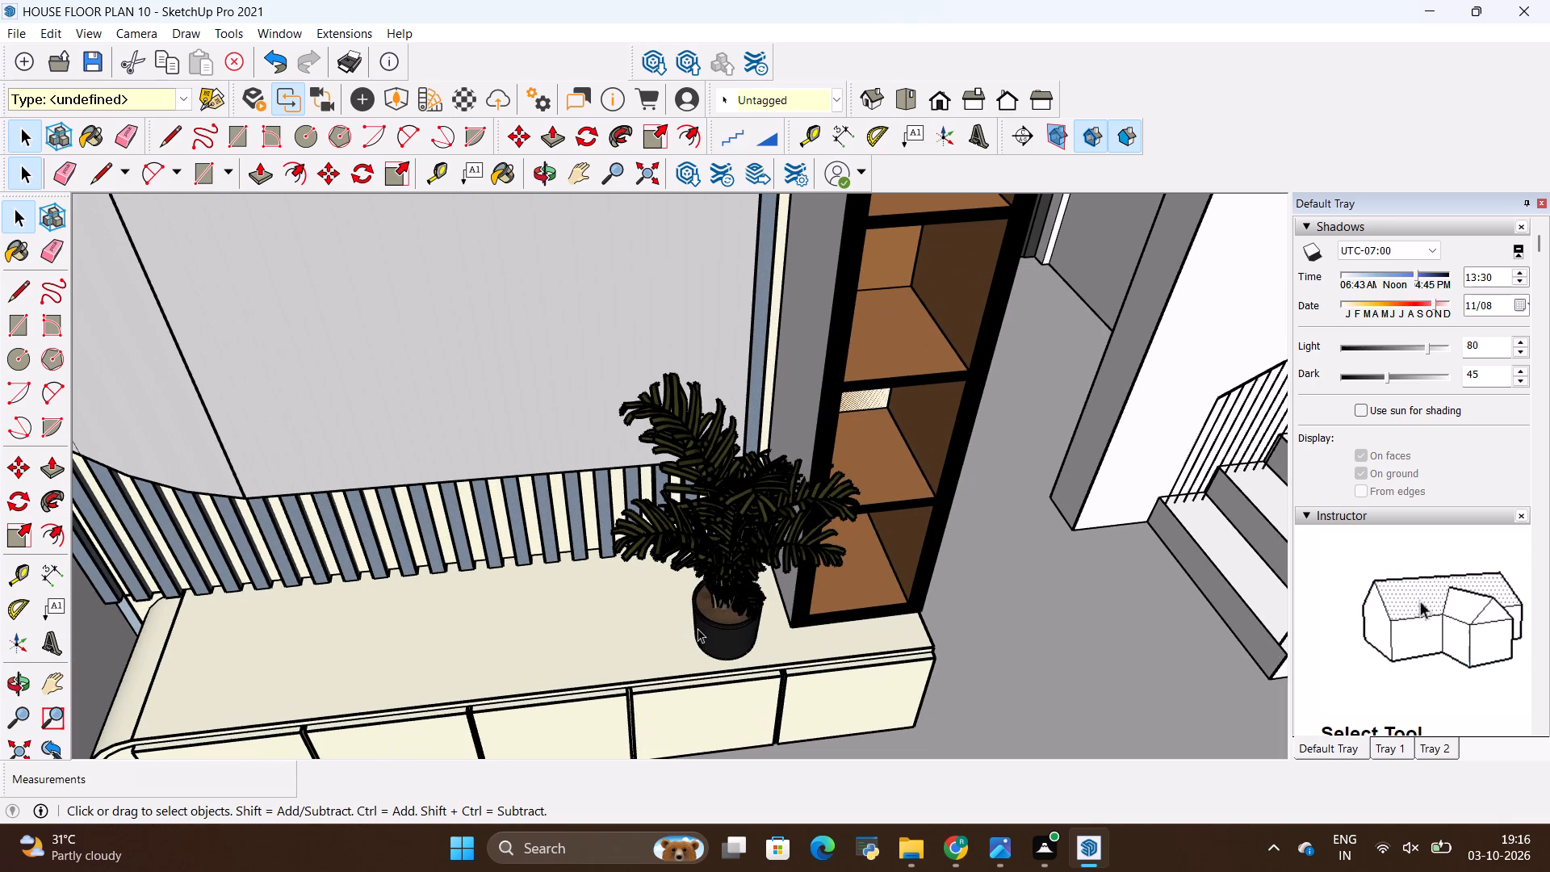
key(m)
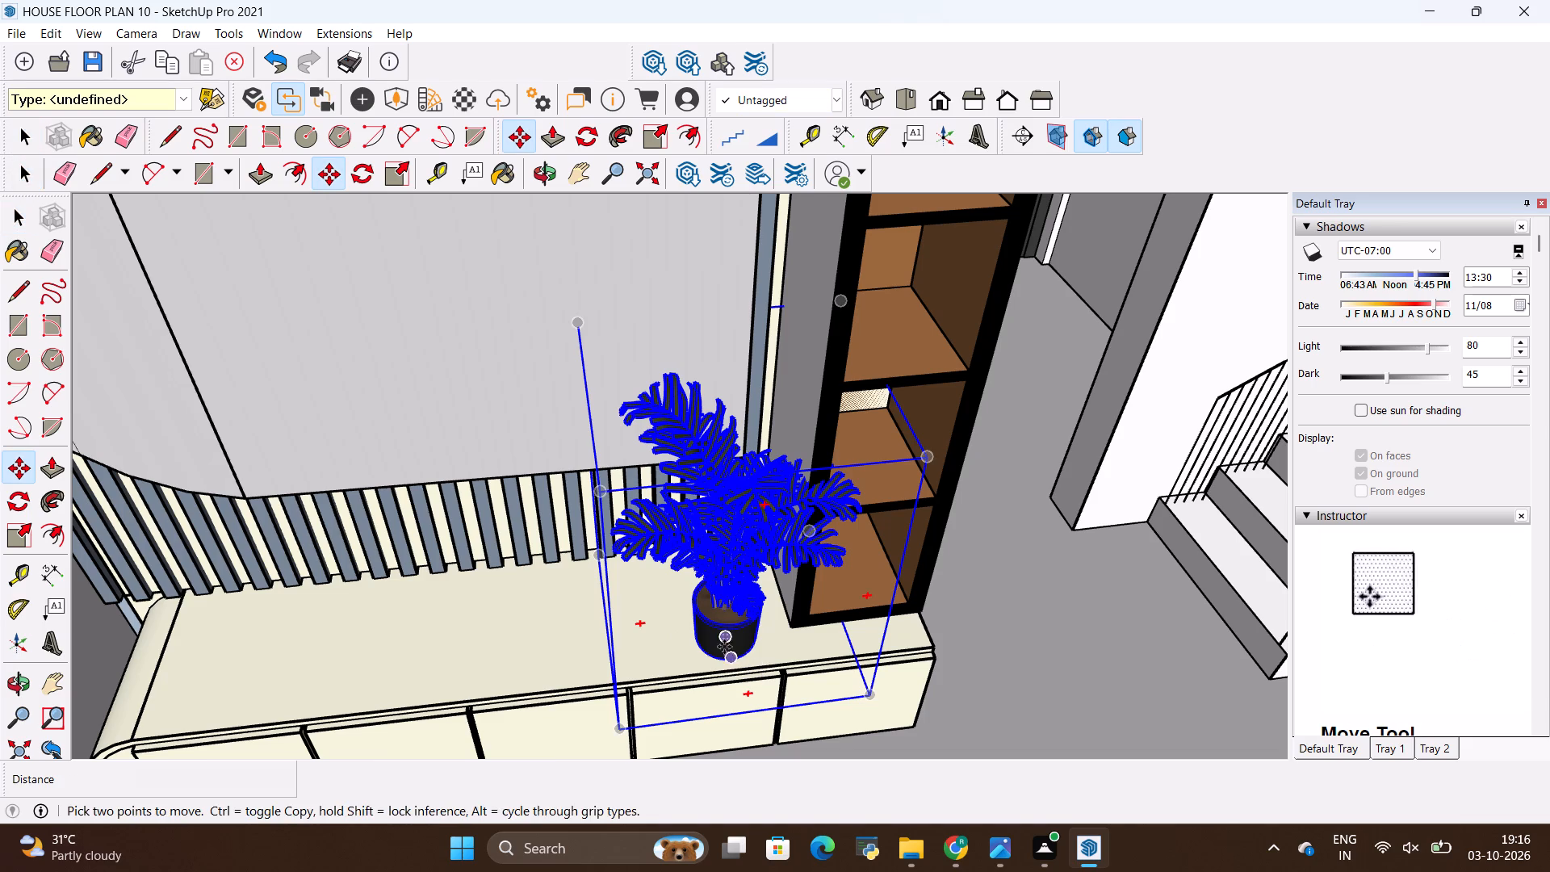
click(718, 639)
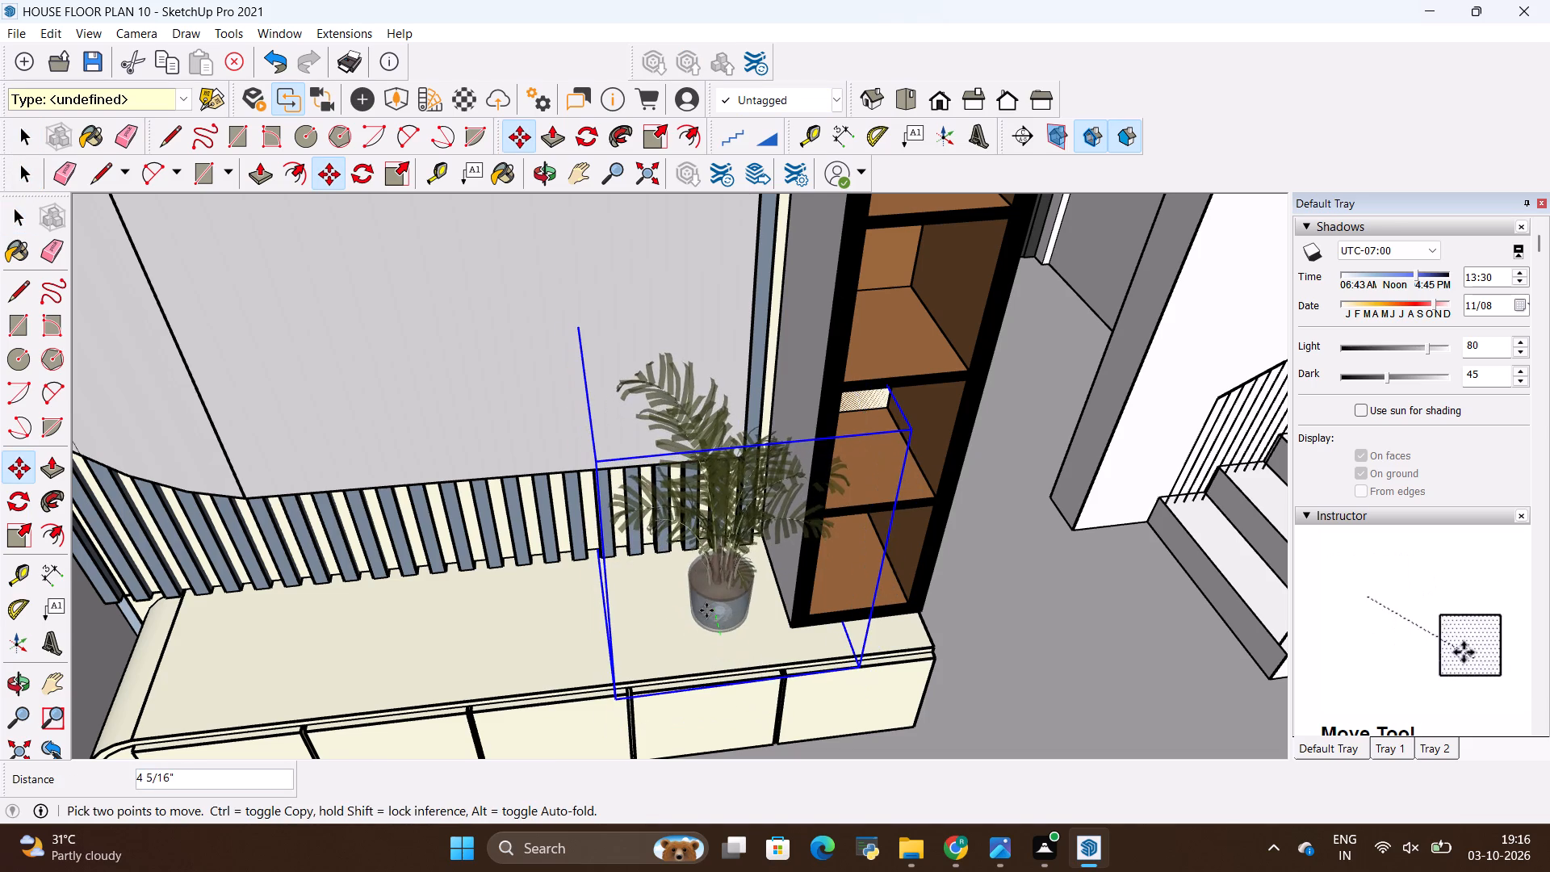
click(706, 610)
click(966, 577)
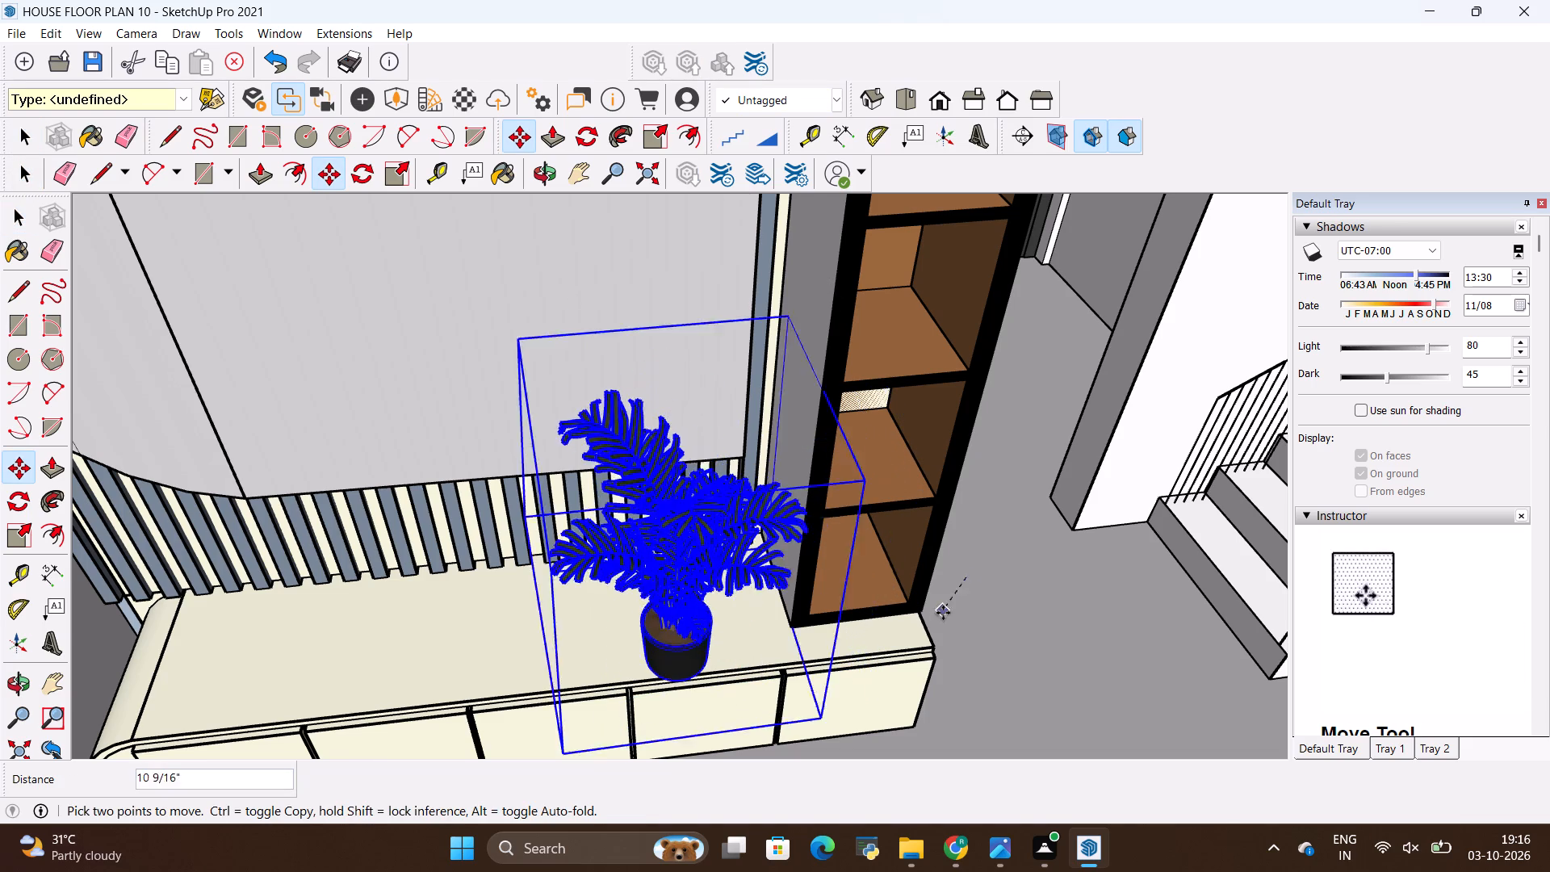
key(Escape)
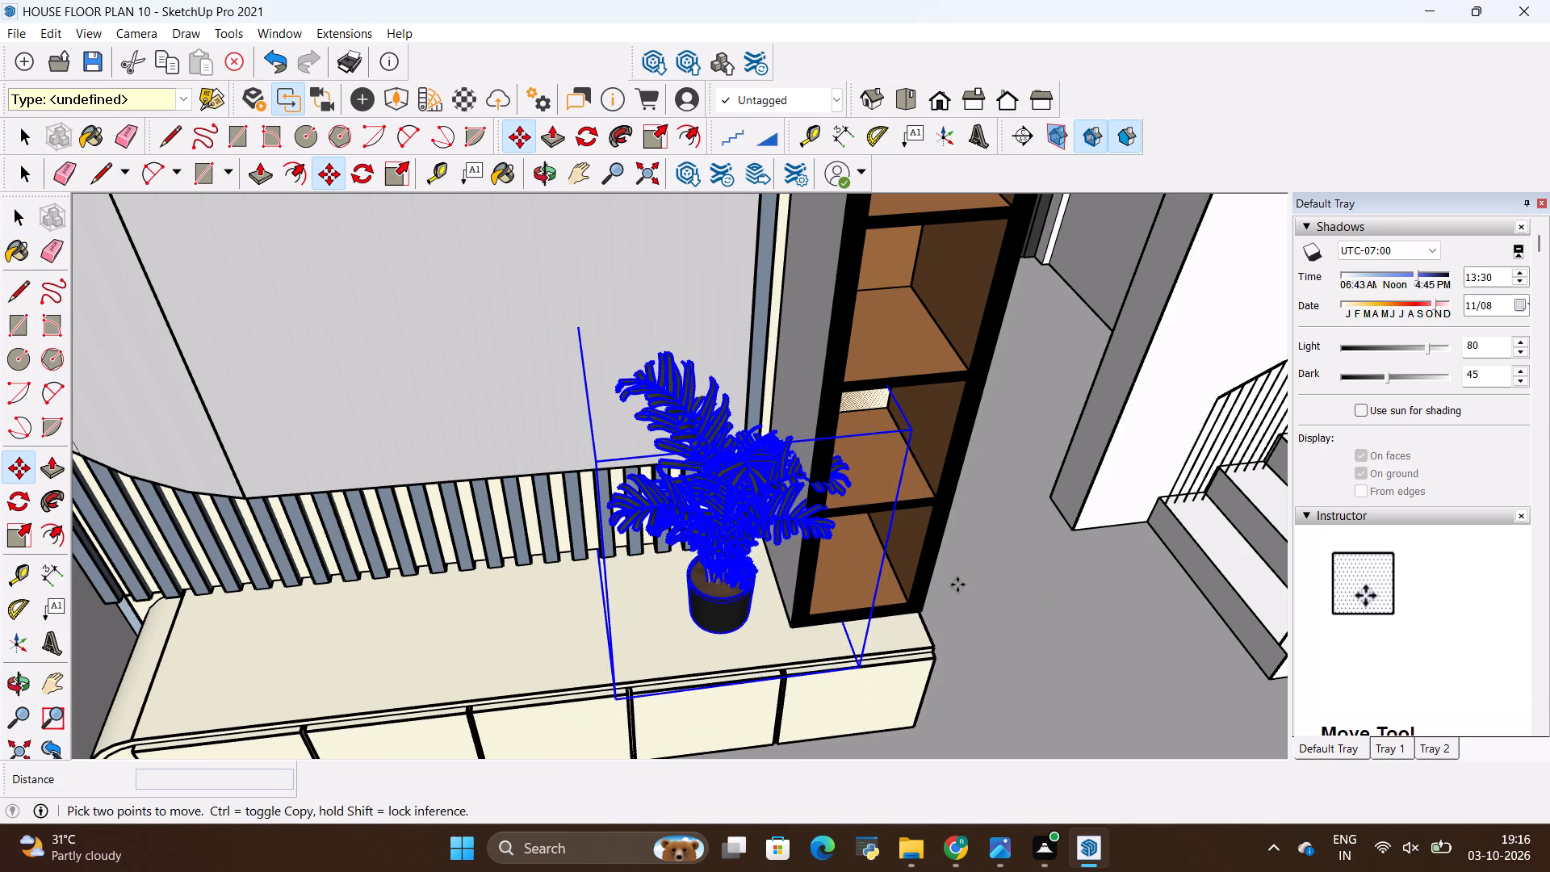
key(space)
click(1015, 595)
Review the palm on the TV unit and the house layout from above, including the room between kitchen and living room.
scroll(920, 655, down, 4)
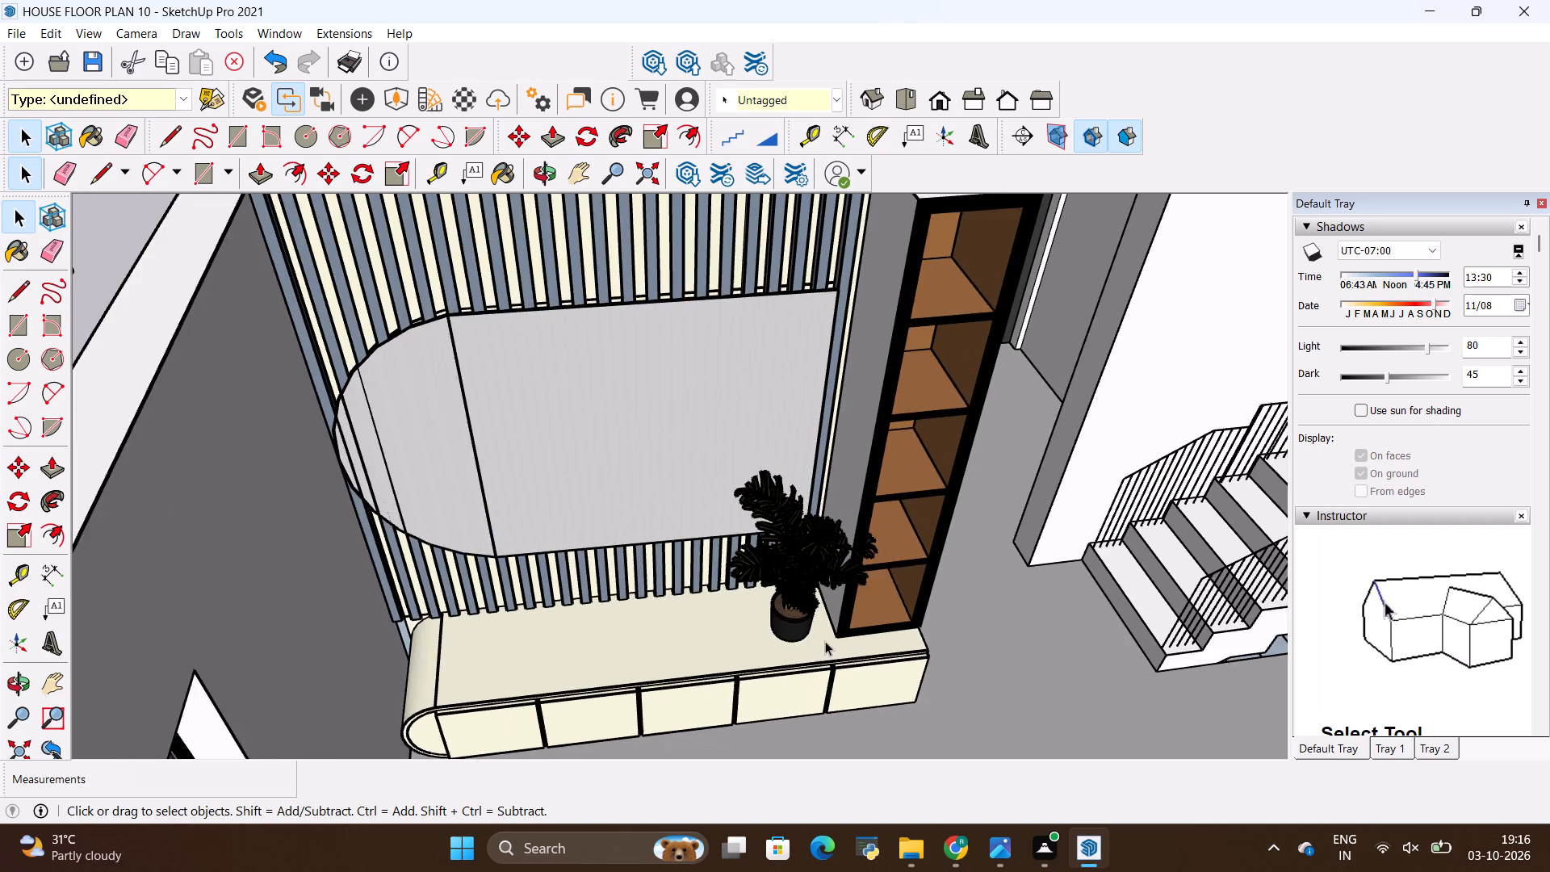
scroll(825, 641, down, 6)
middle_drag(790, 628, 597, 662)
scroll(611, 615, down, 4)
scroll(693, 595, down, 8)
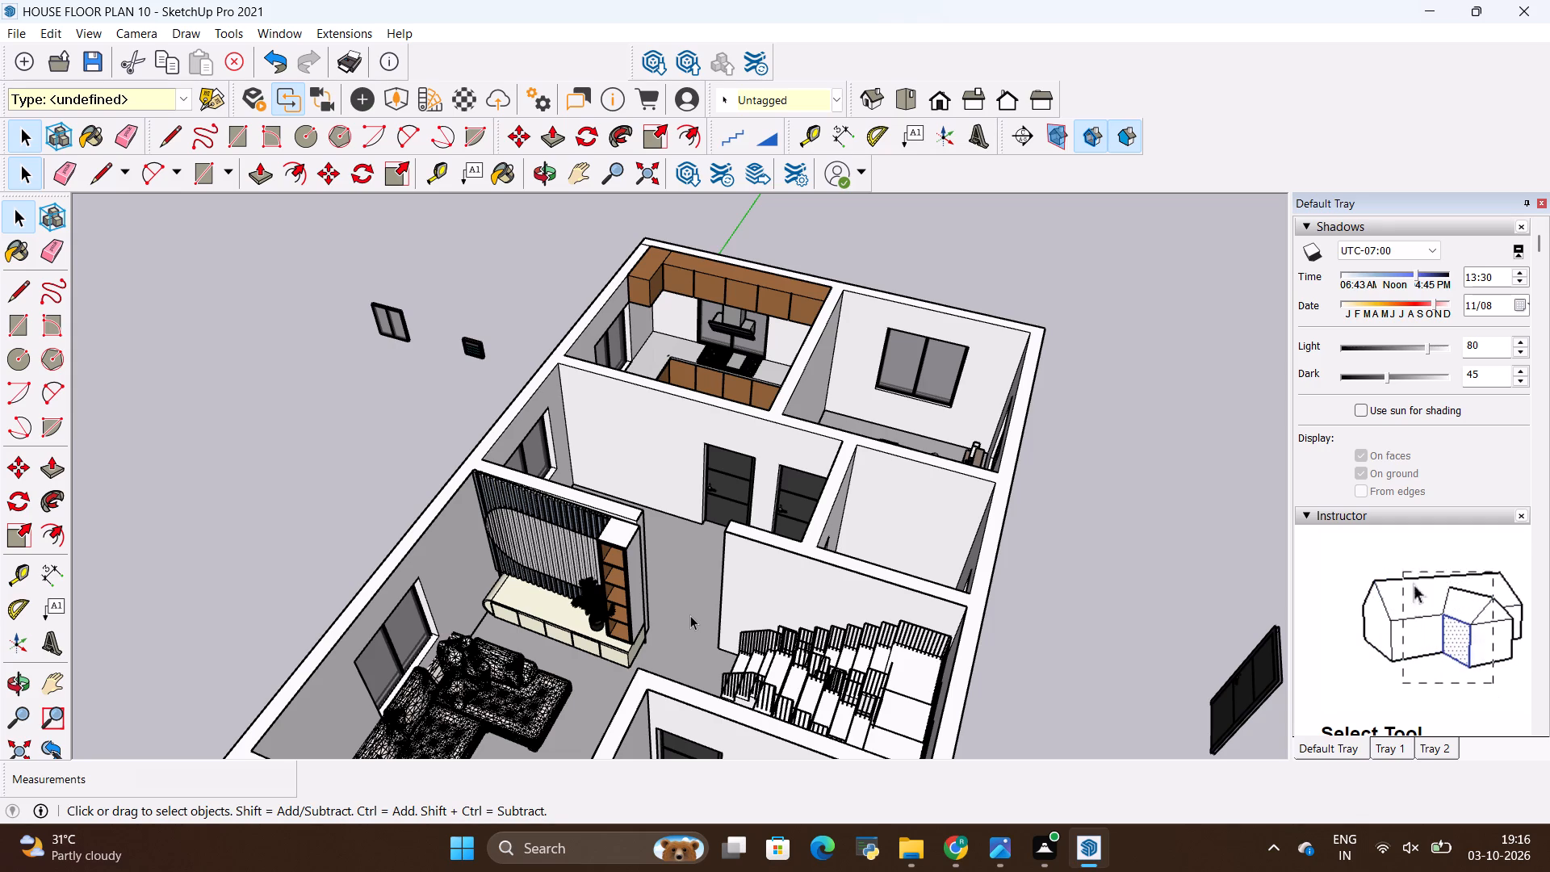
scroll(614, 740, down, 1)
scroll(555, 540, down, 2)
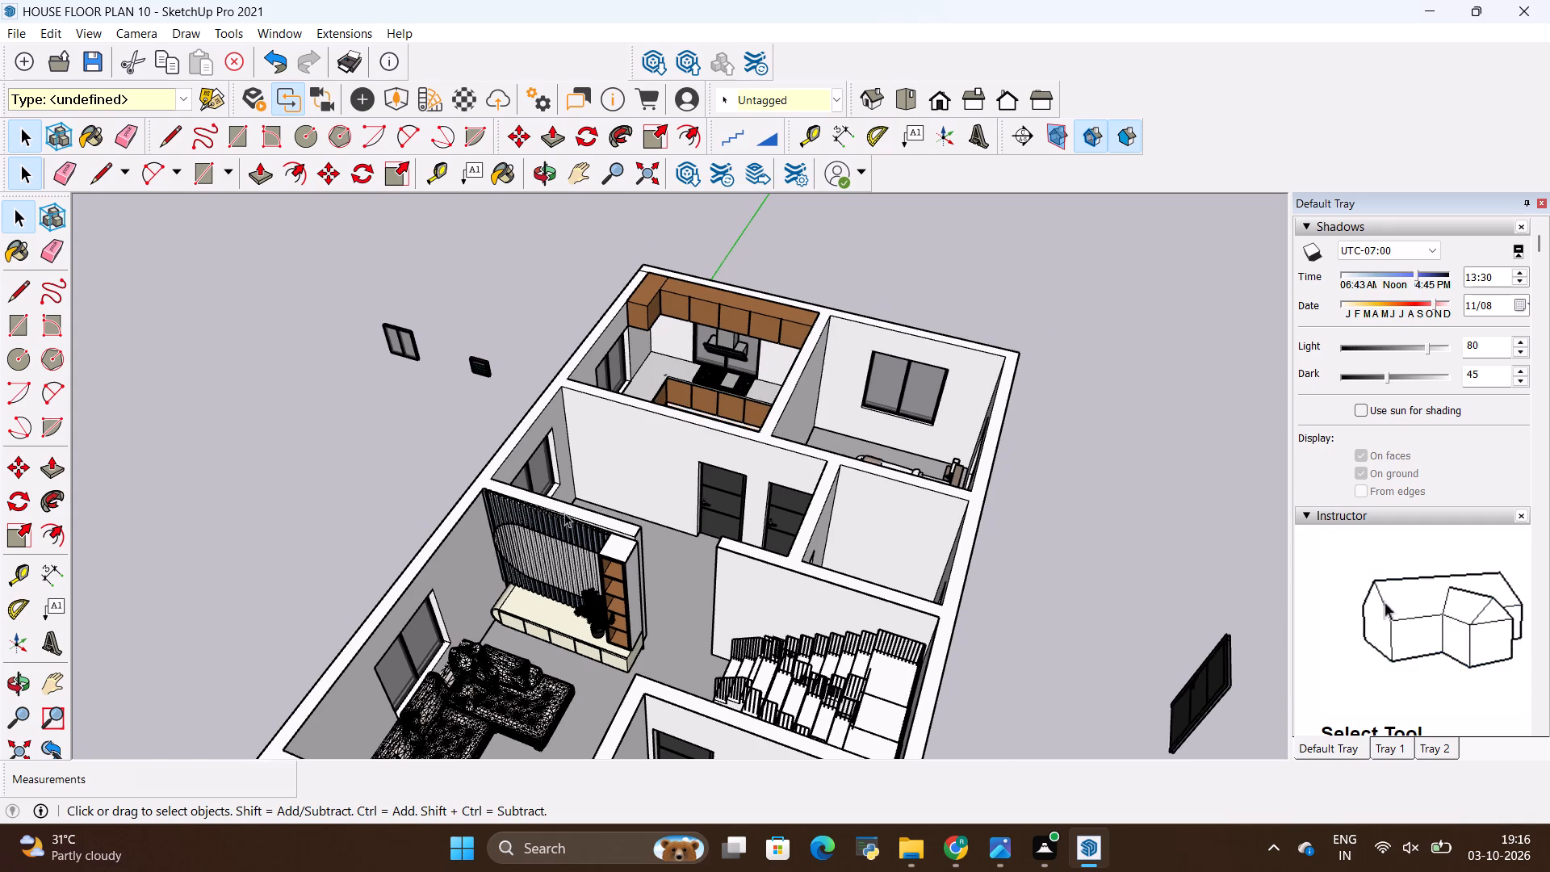
scroll(564, 513, down, 2)
middle_drag(606, 442, 622, 669)
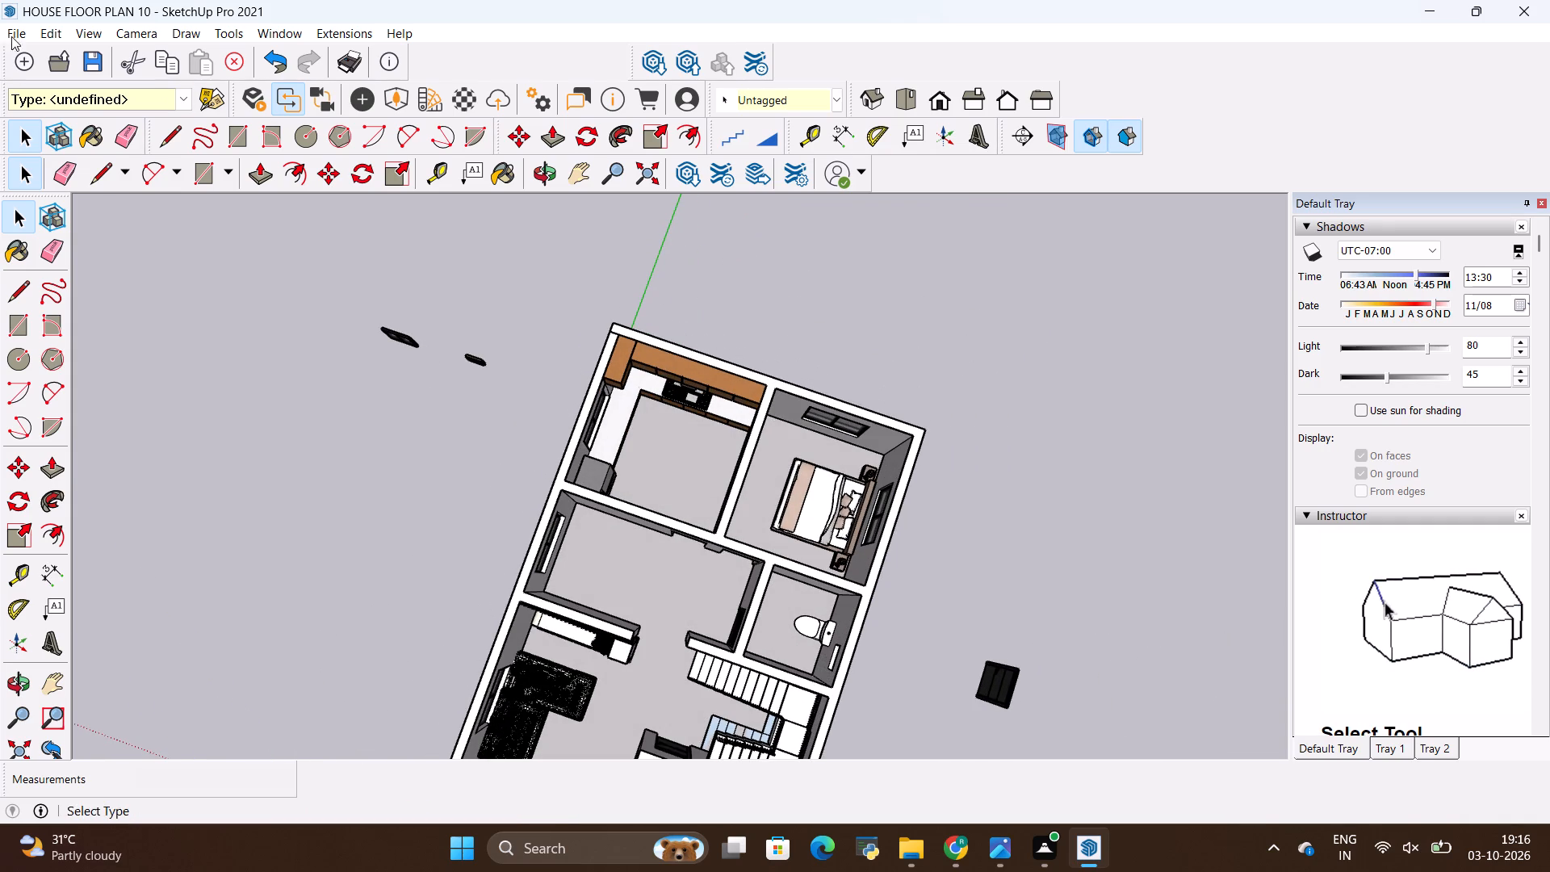
Import the DINING+TABLE_4+SEATER_+1200mm+x+900mm model and place it behind the TV wall, near the window of the room beside the kitchen.
click(13, 25)
click(84, 361)
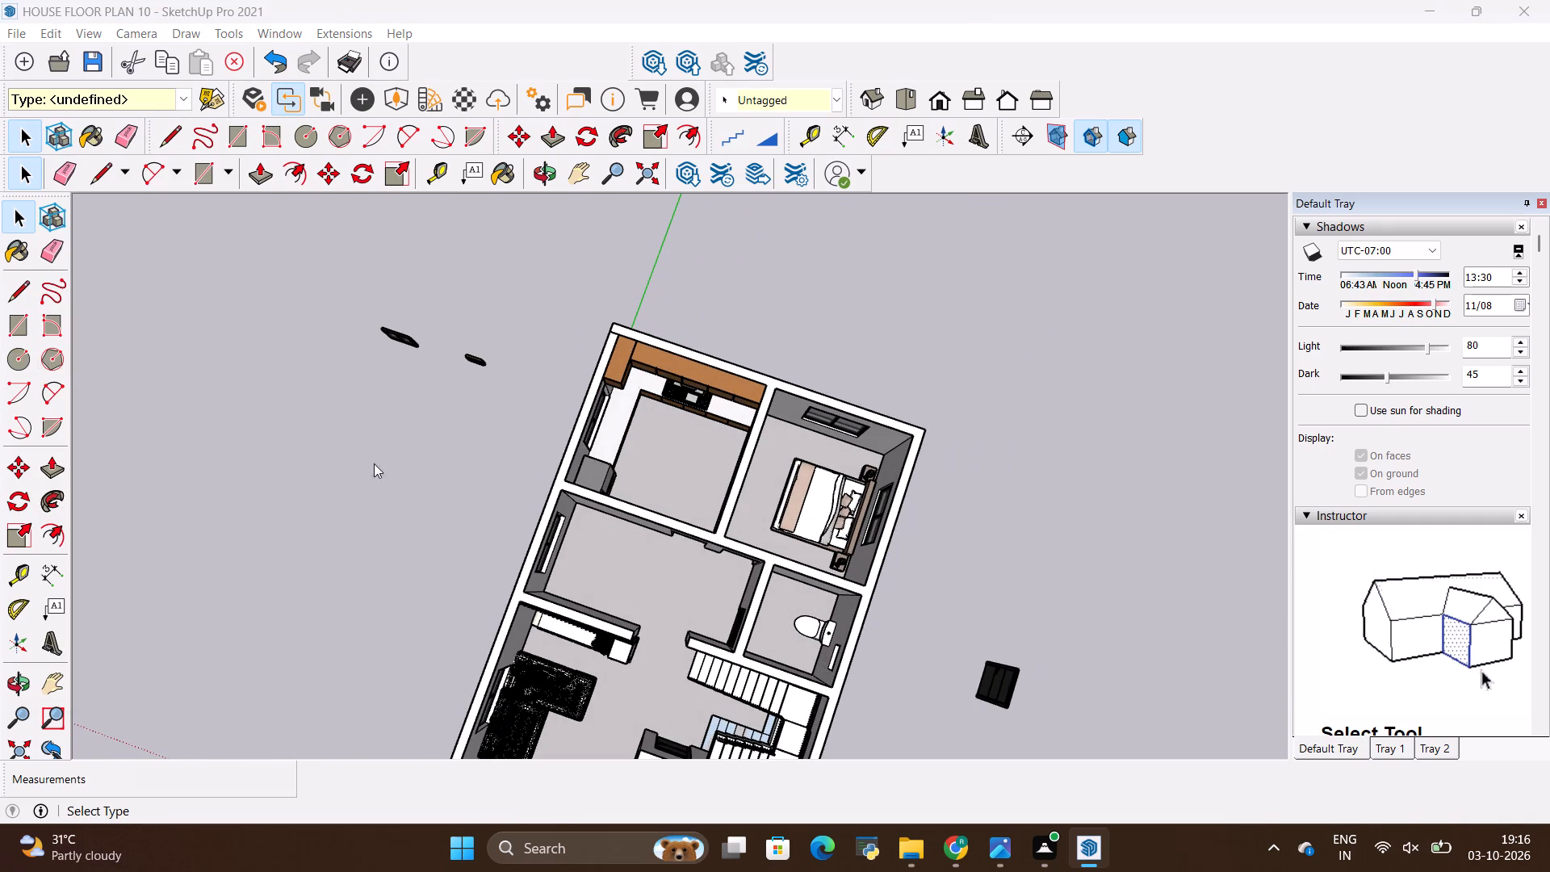
scroll(873, 367, down, 5)
scroll(1002, 366, down, 5)
scroll(1108, 377, up, 1)
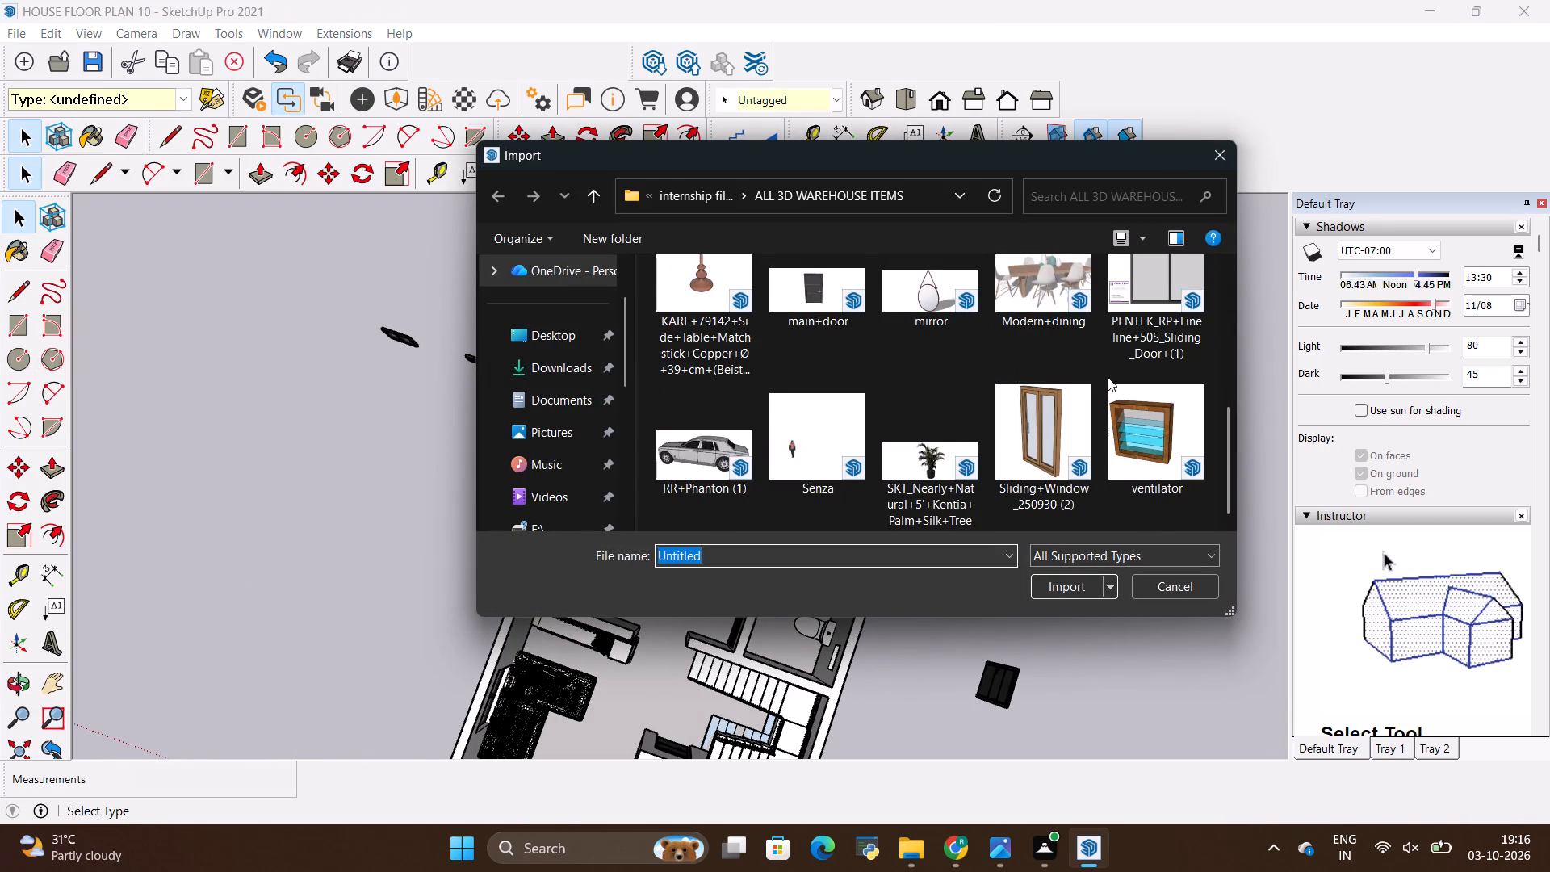
scroll(1108, 377, up, 2)
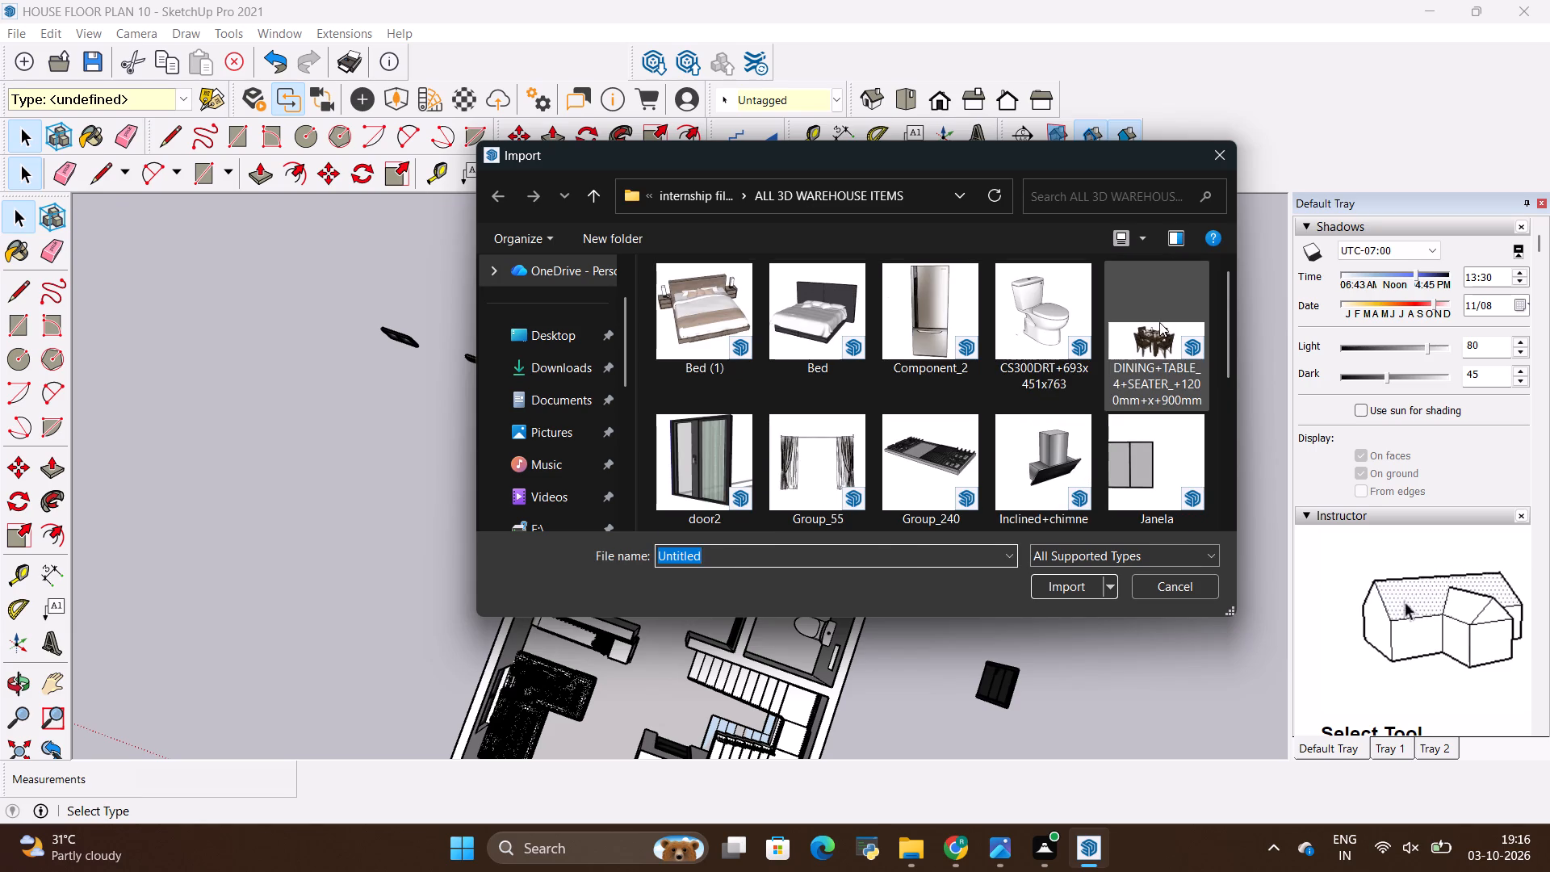
click(1155, 326)
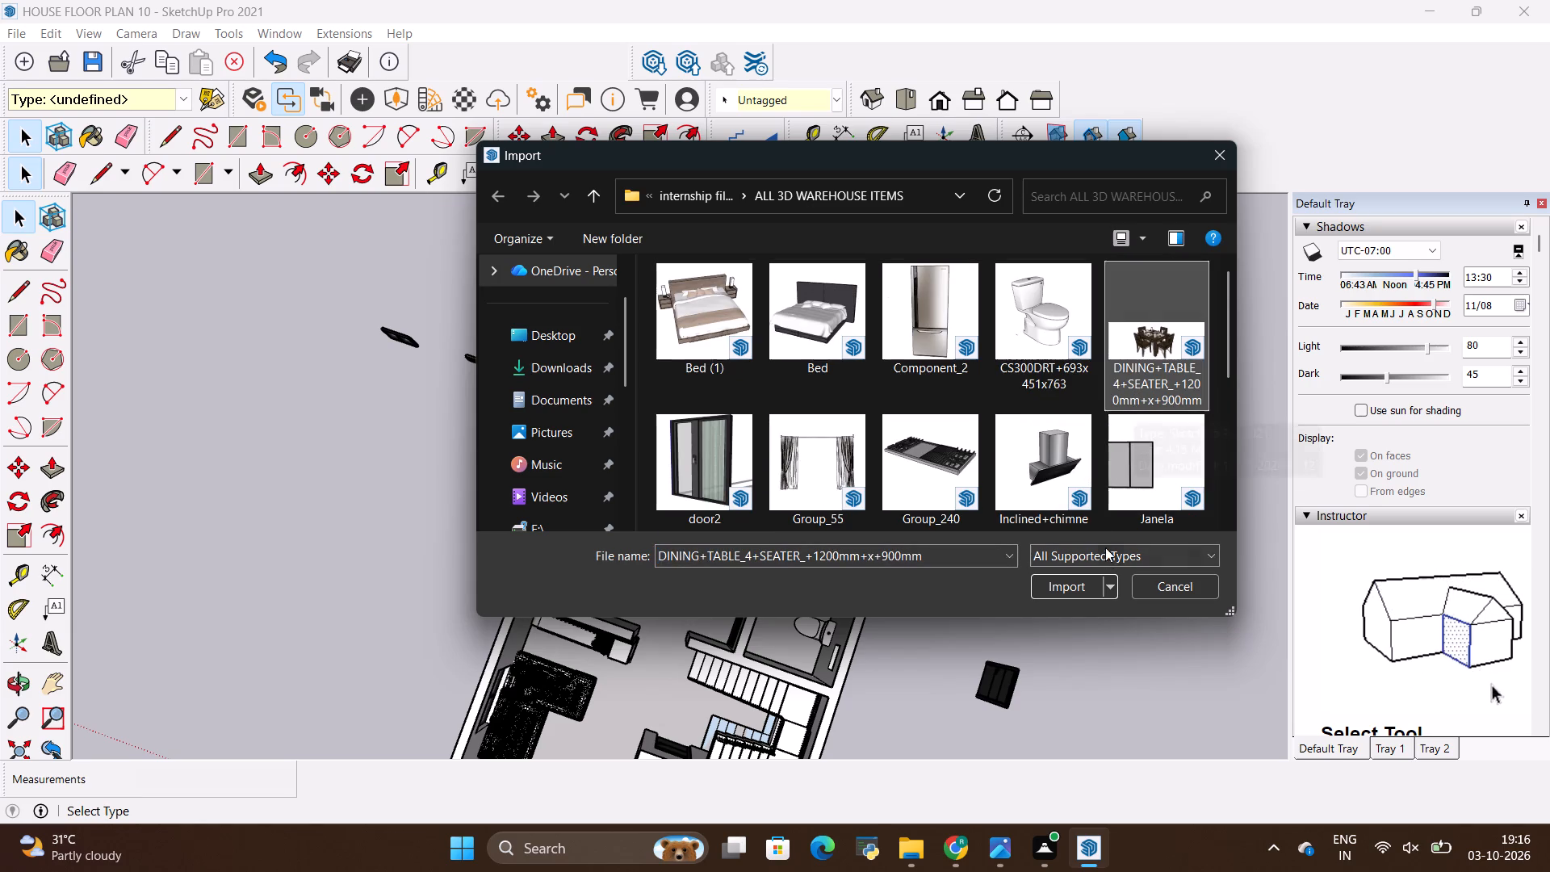
click(1073, 581)
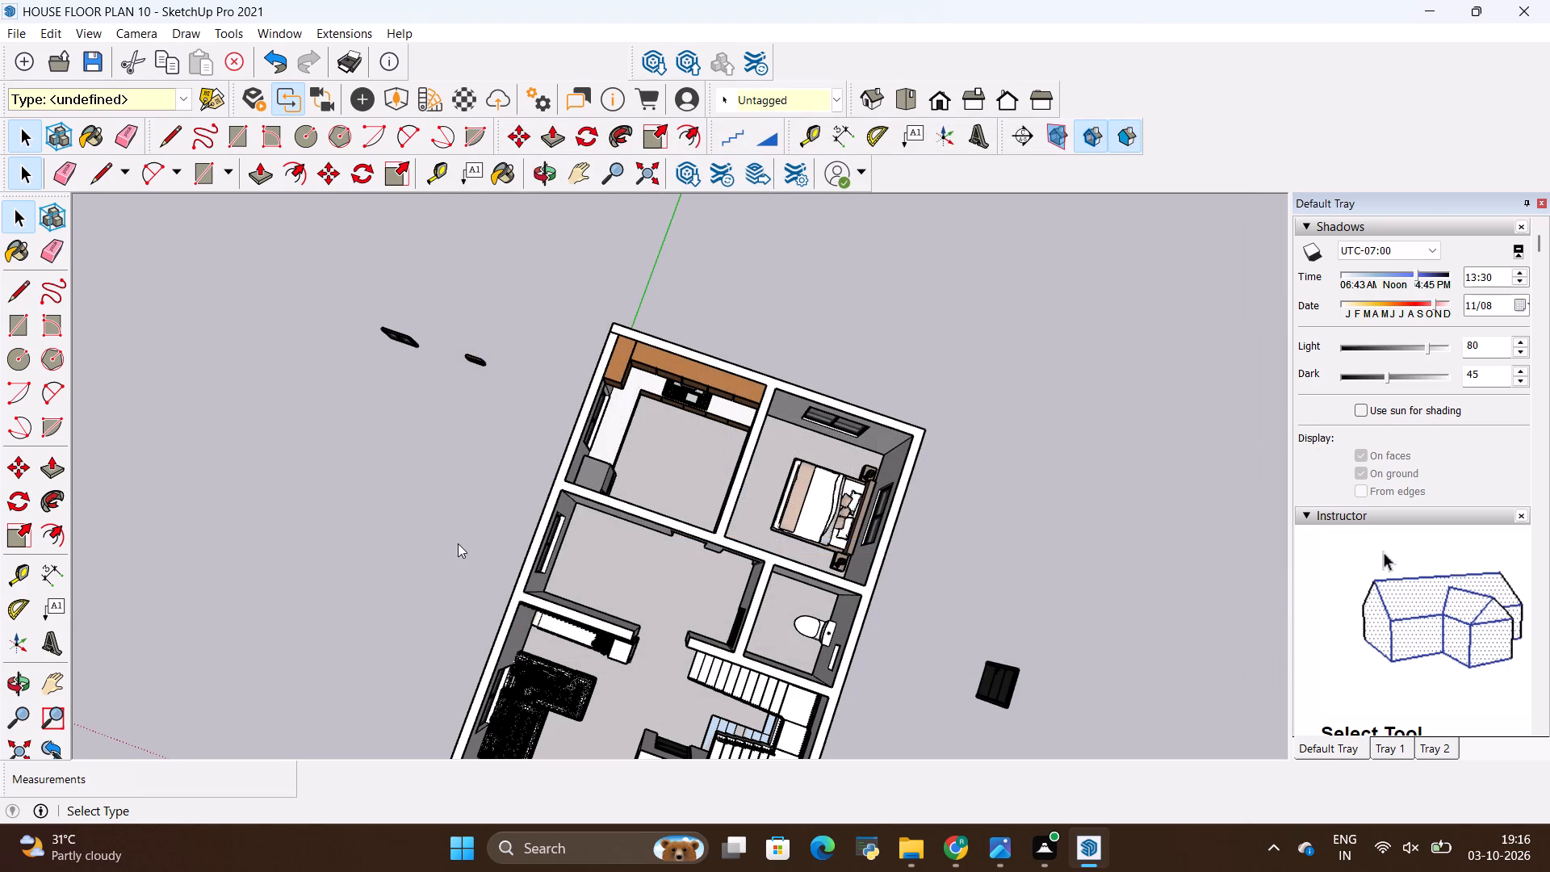
scroll(401, 545, down, 9)
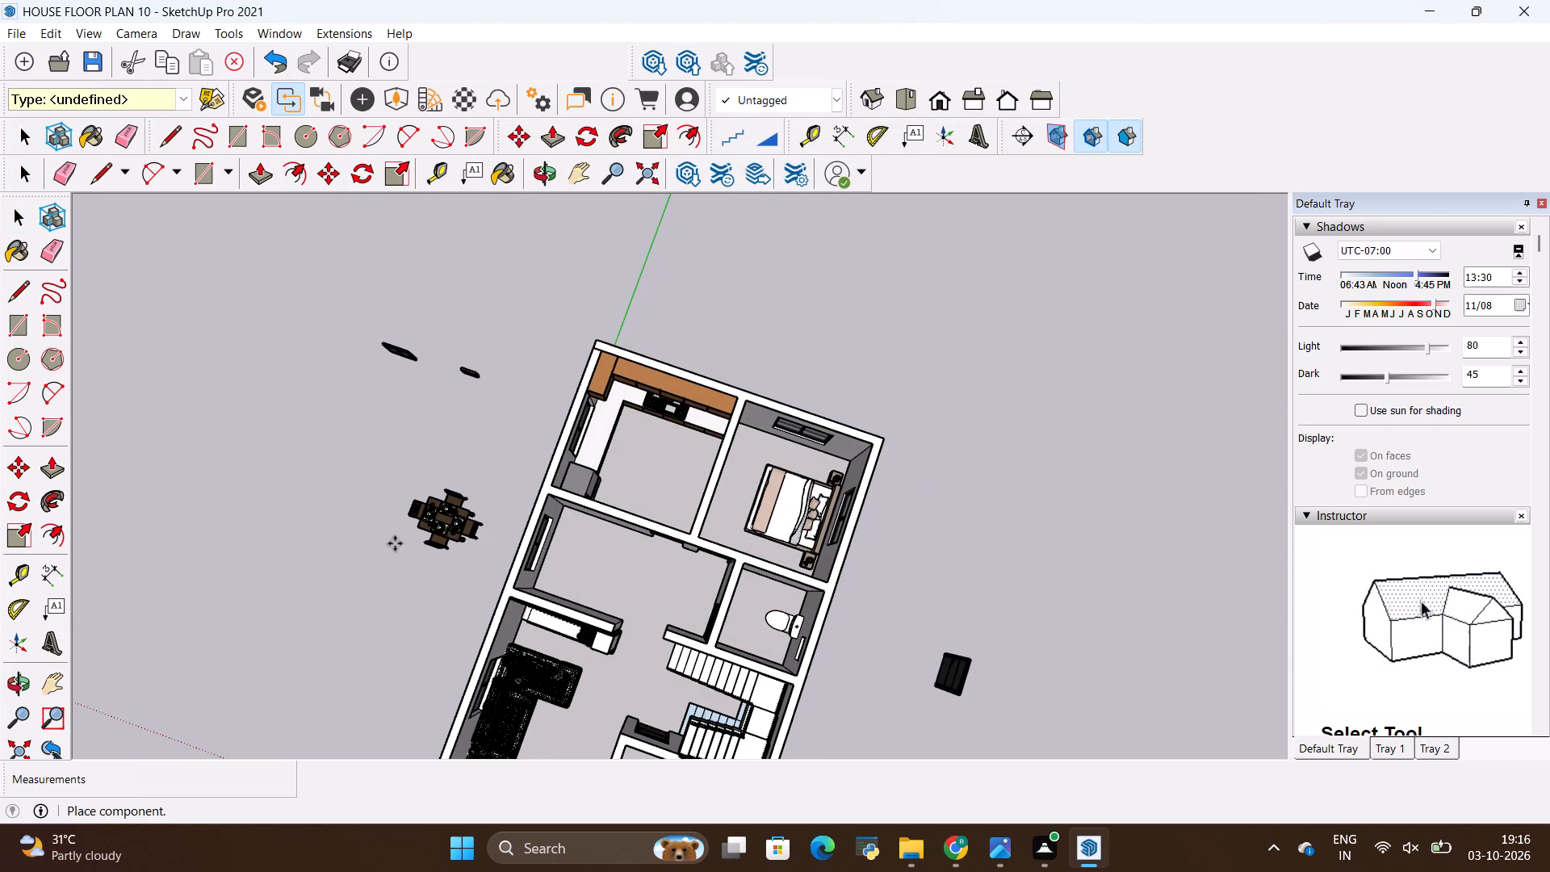
scroll(426, 512, up, 1)
scroll(509, 630, up, 1)
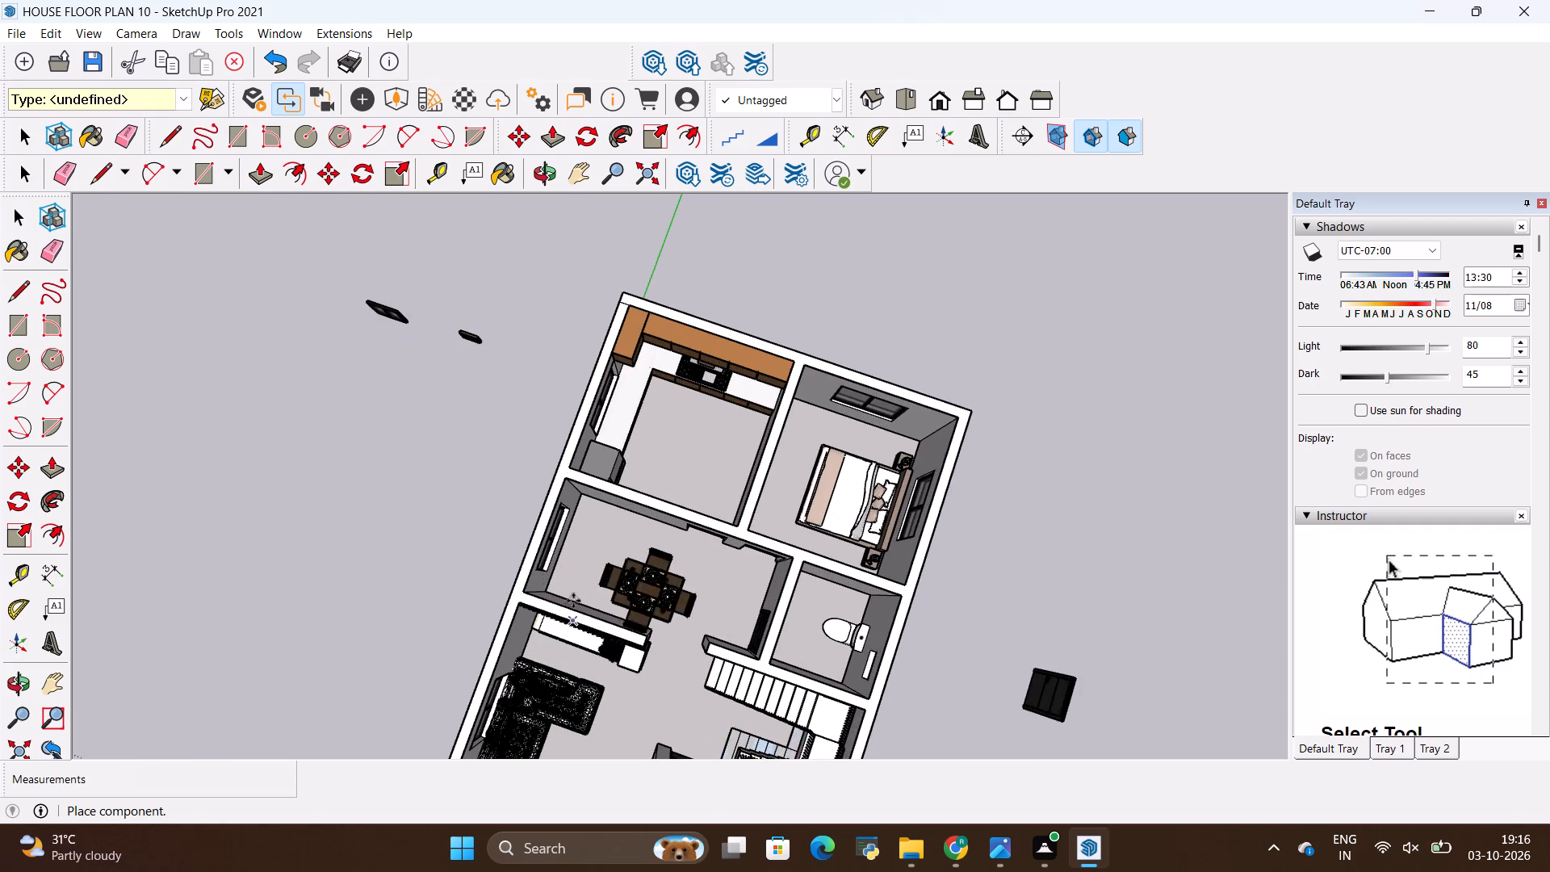
scroll(584, 597, up, 2)
middle_drag(587, 597, 565, 462)
scroll(618, 542, up, 6)
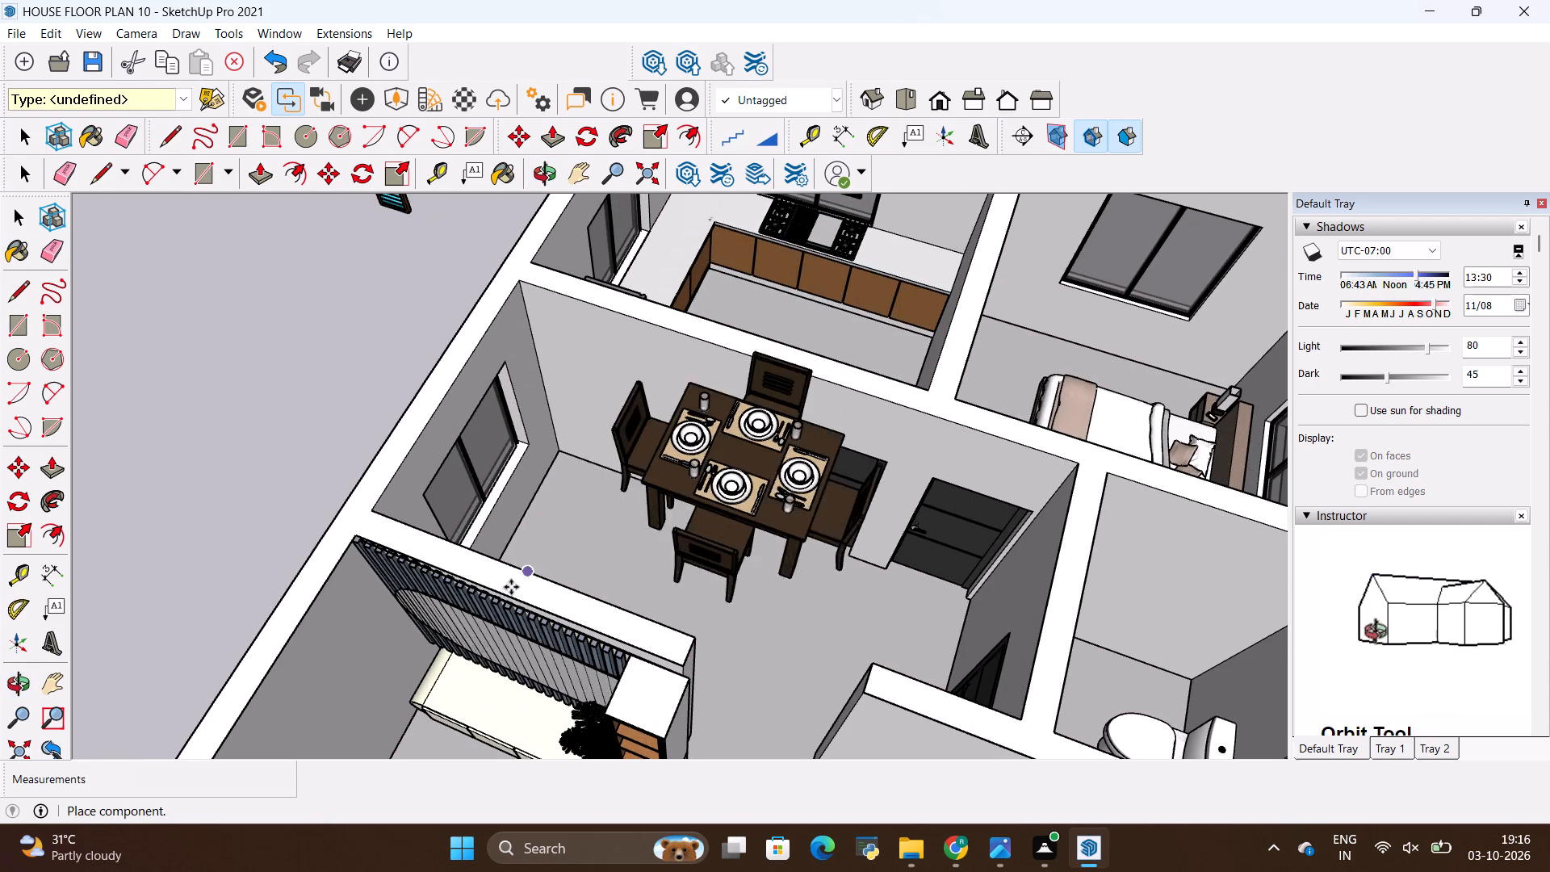
click(463, 632)
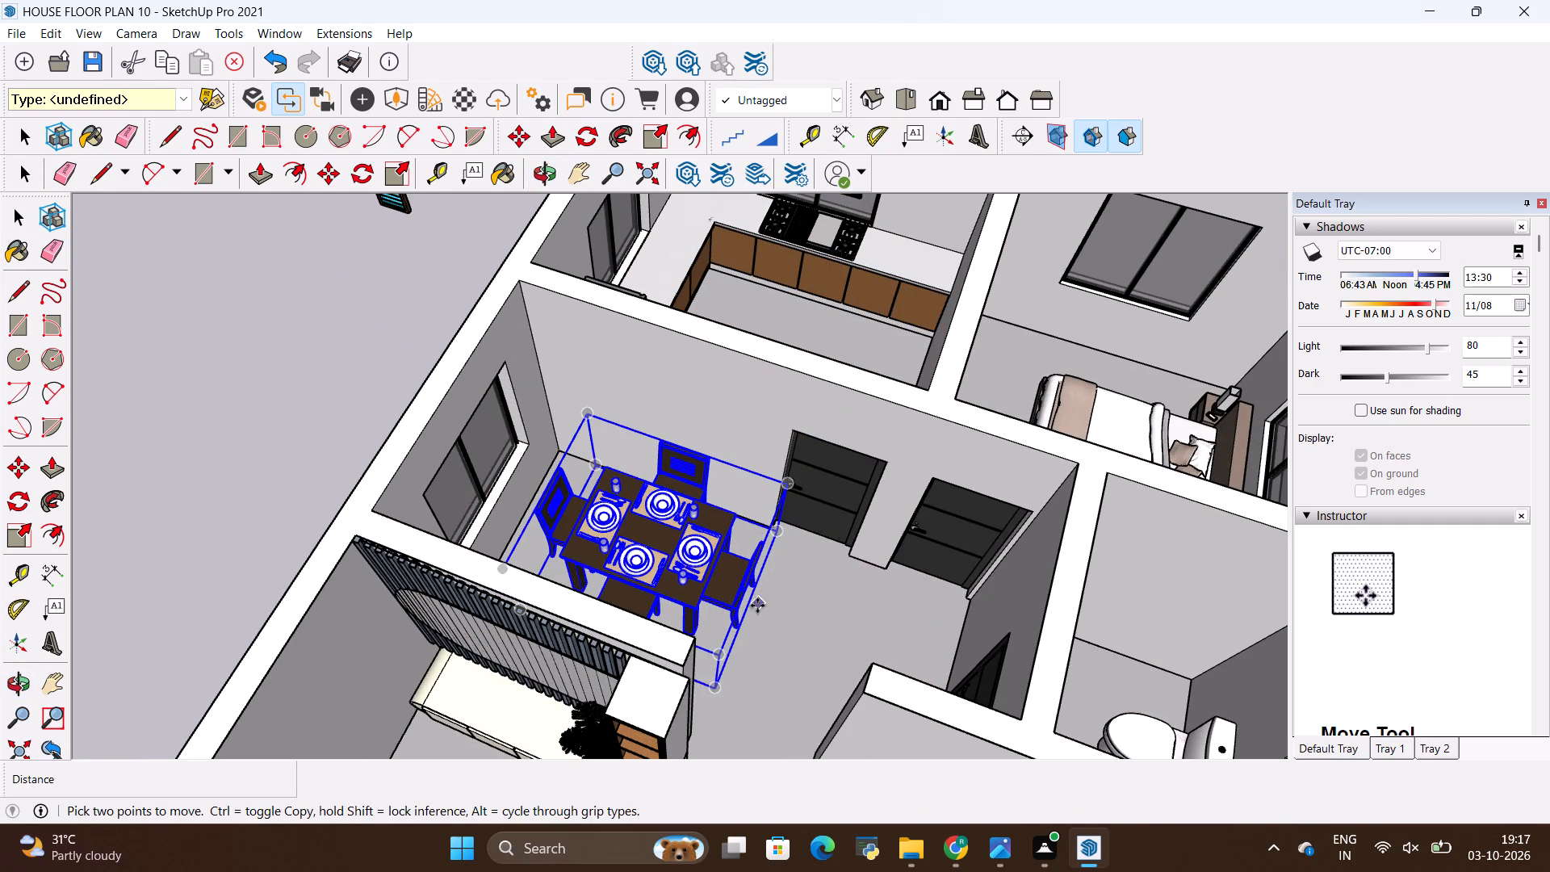
Move the dining set about 6' 8 5/16" onto the floor beside the wall shared with the kitchen, and deselect it.
middle_drag(782, 686, 484, 597)
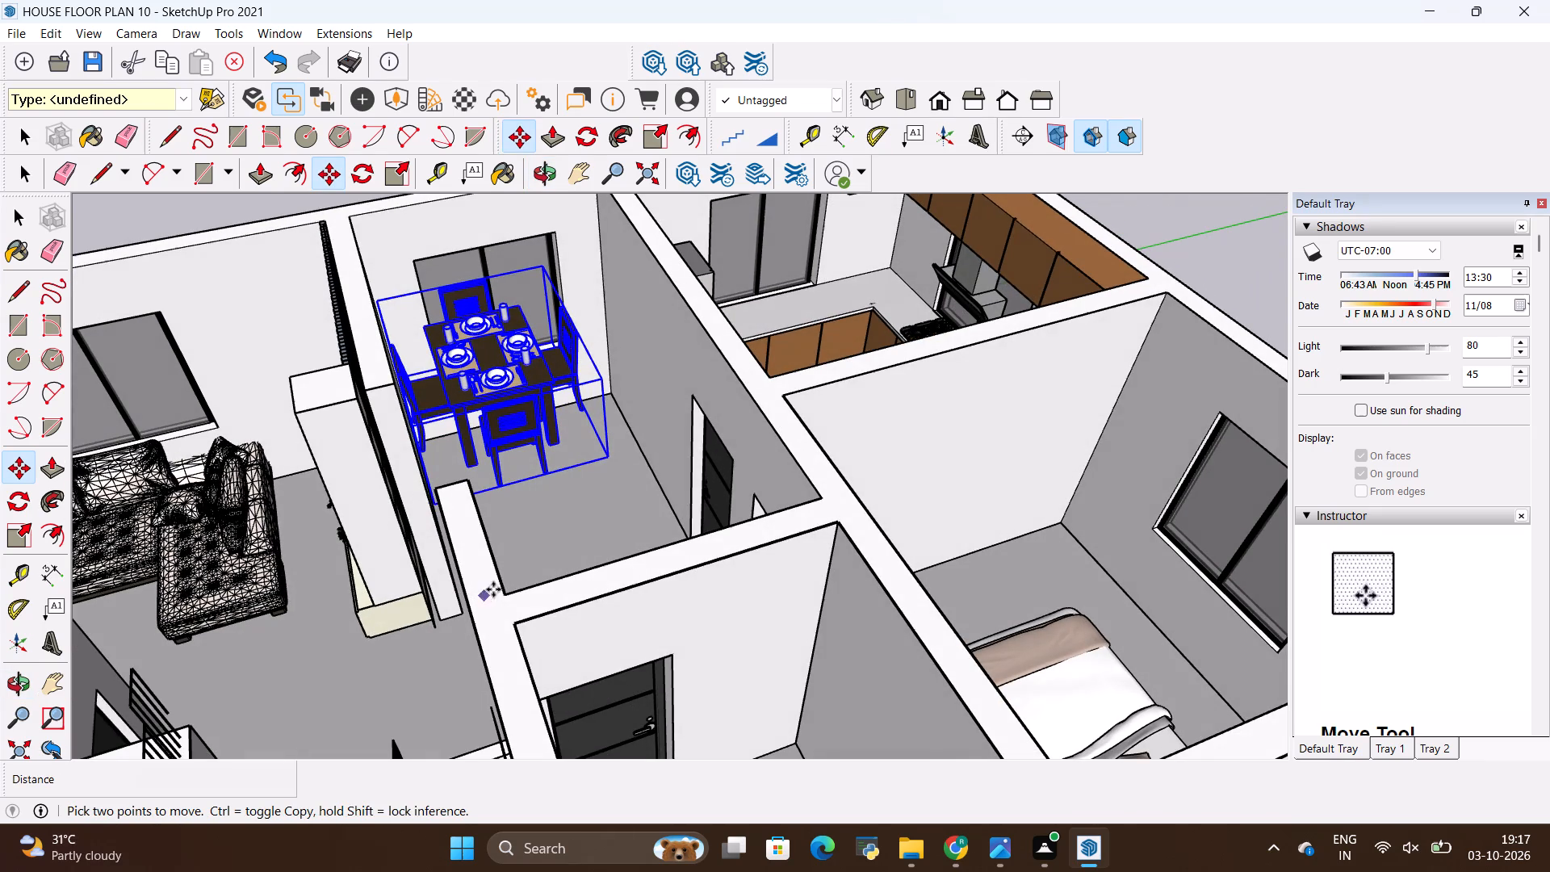
drag(610, 461, 618, 472)
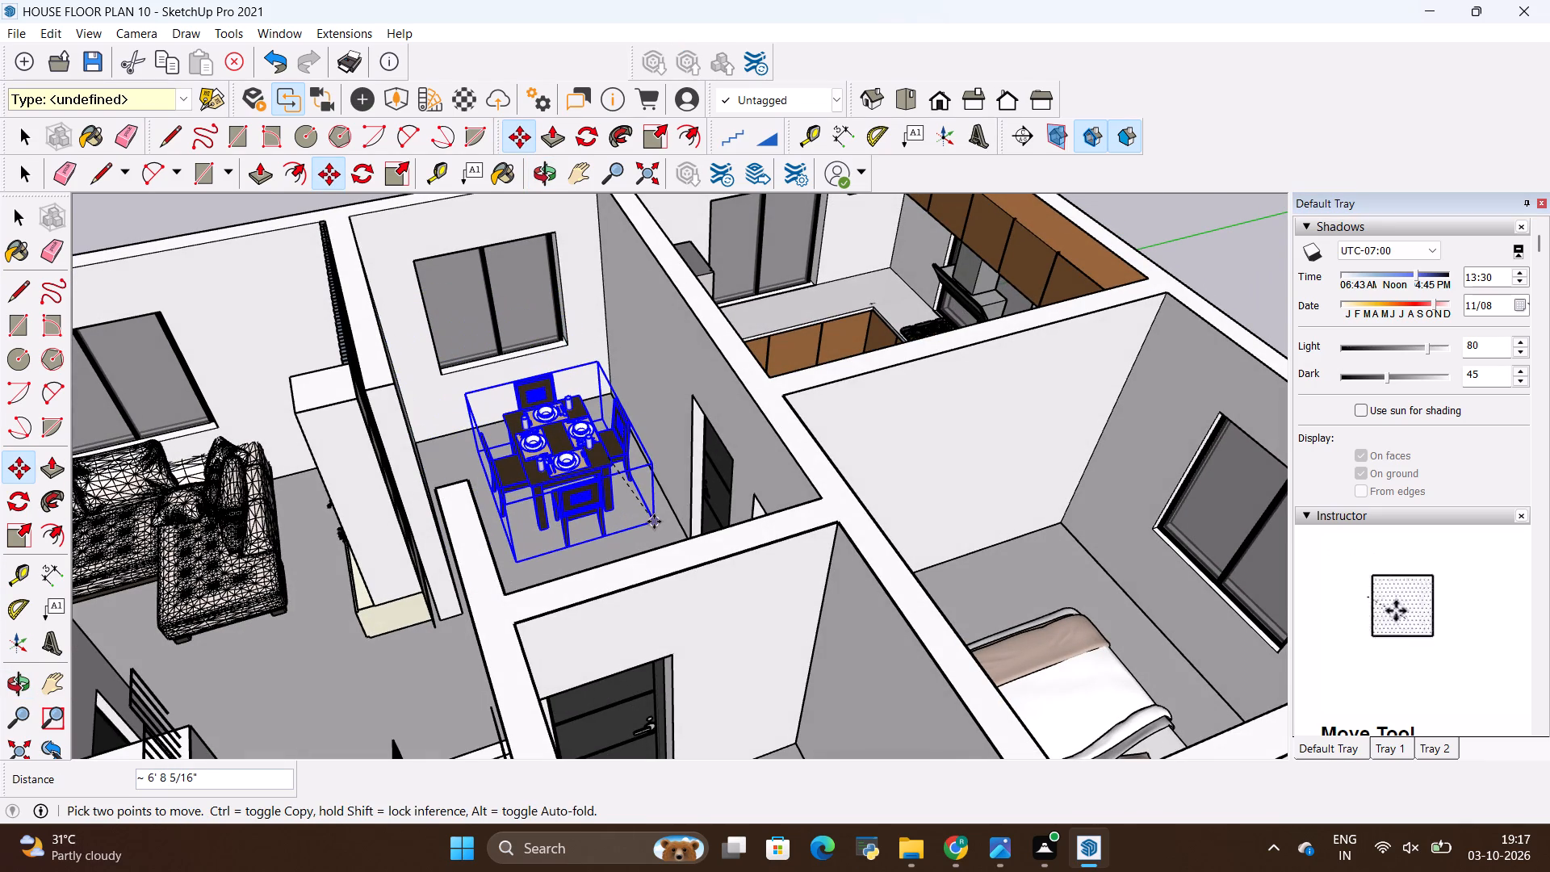
click(654, 522)
middle_drag(486, 467, 669, 460)
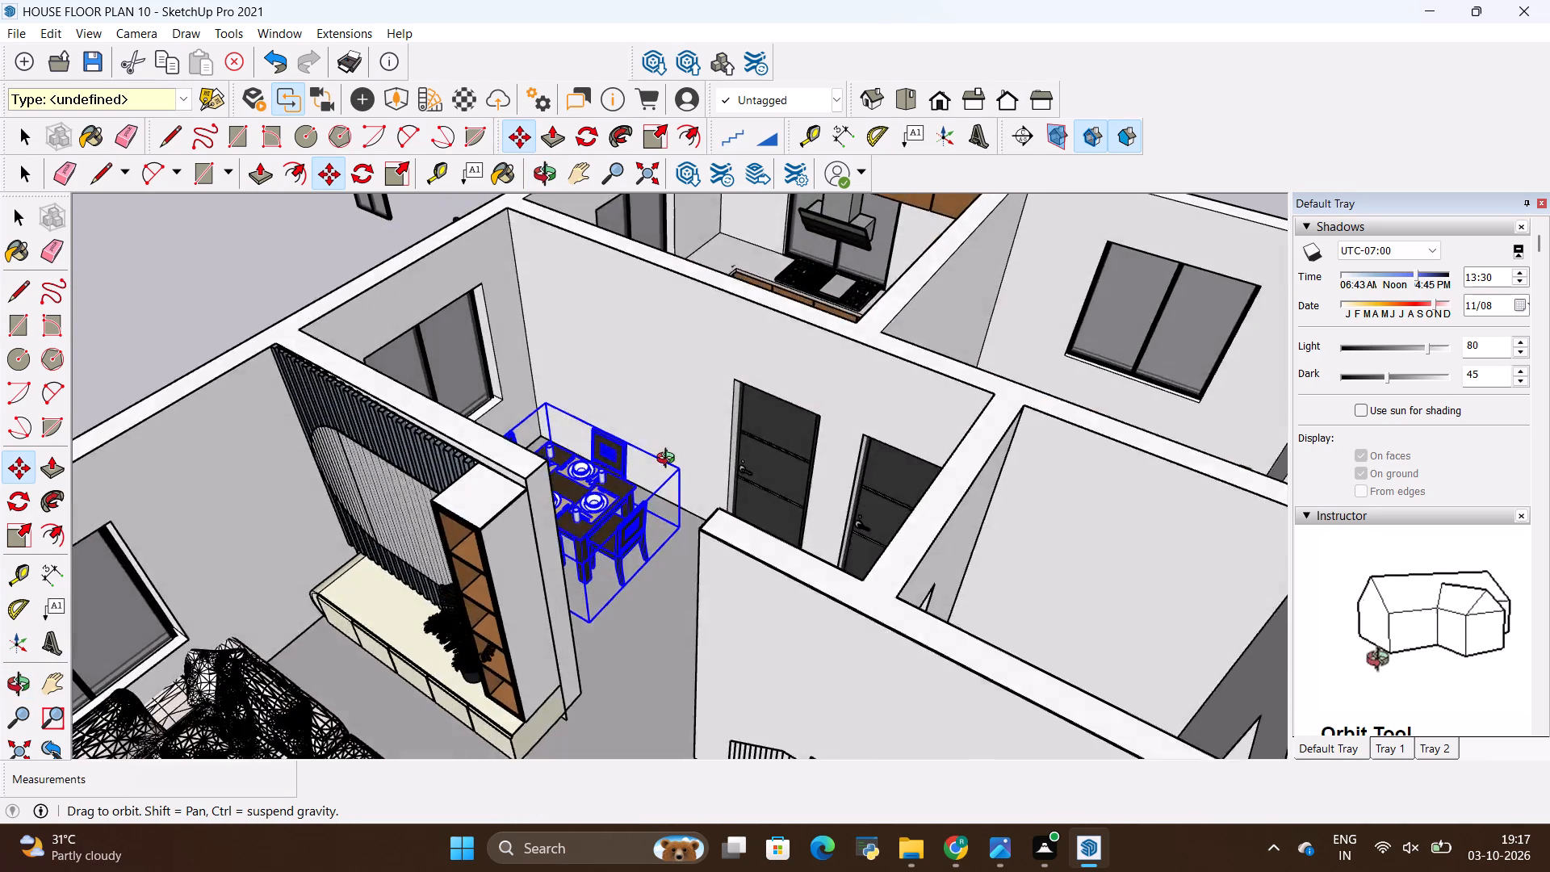
middle_drag(669, 460, 658, 379)
scroll(639, 487, up, 11)
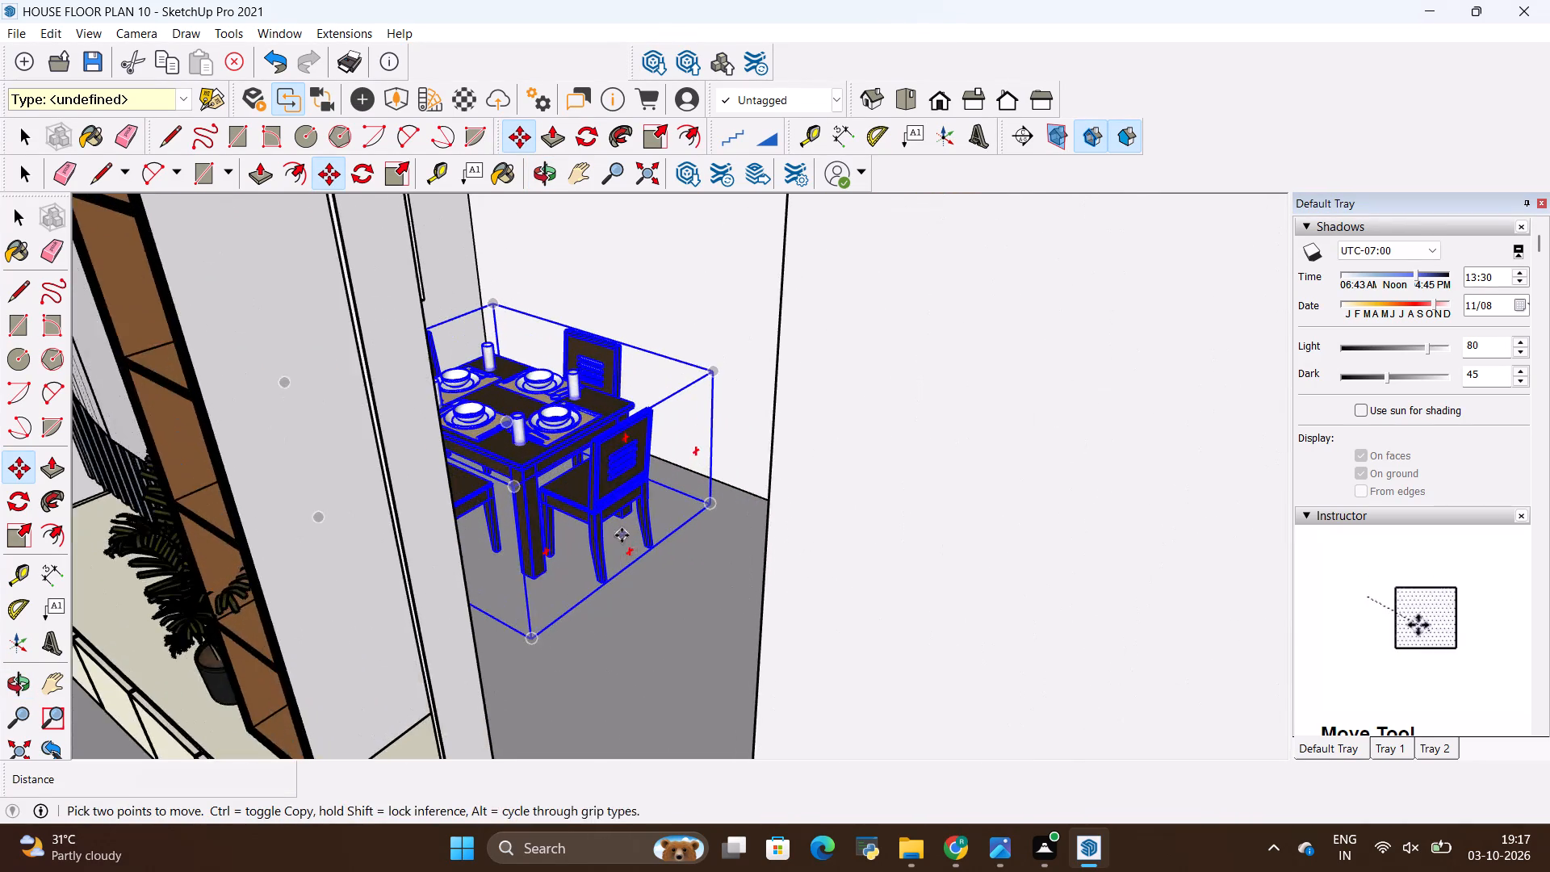
scroll(622, 535, up, 5)
middle_drag(668, 599, 650, 495)
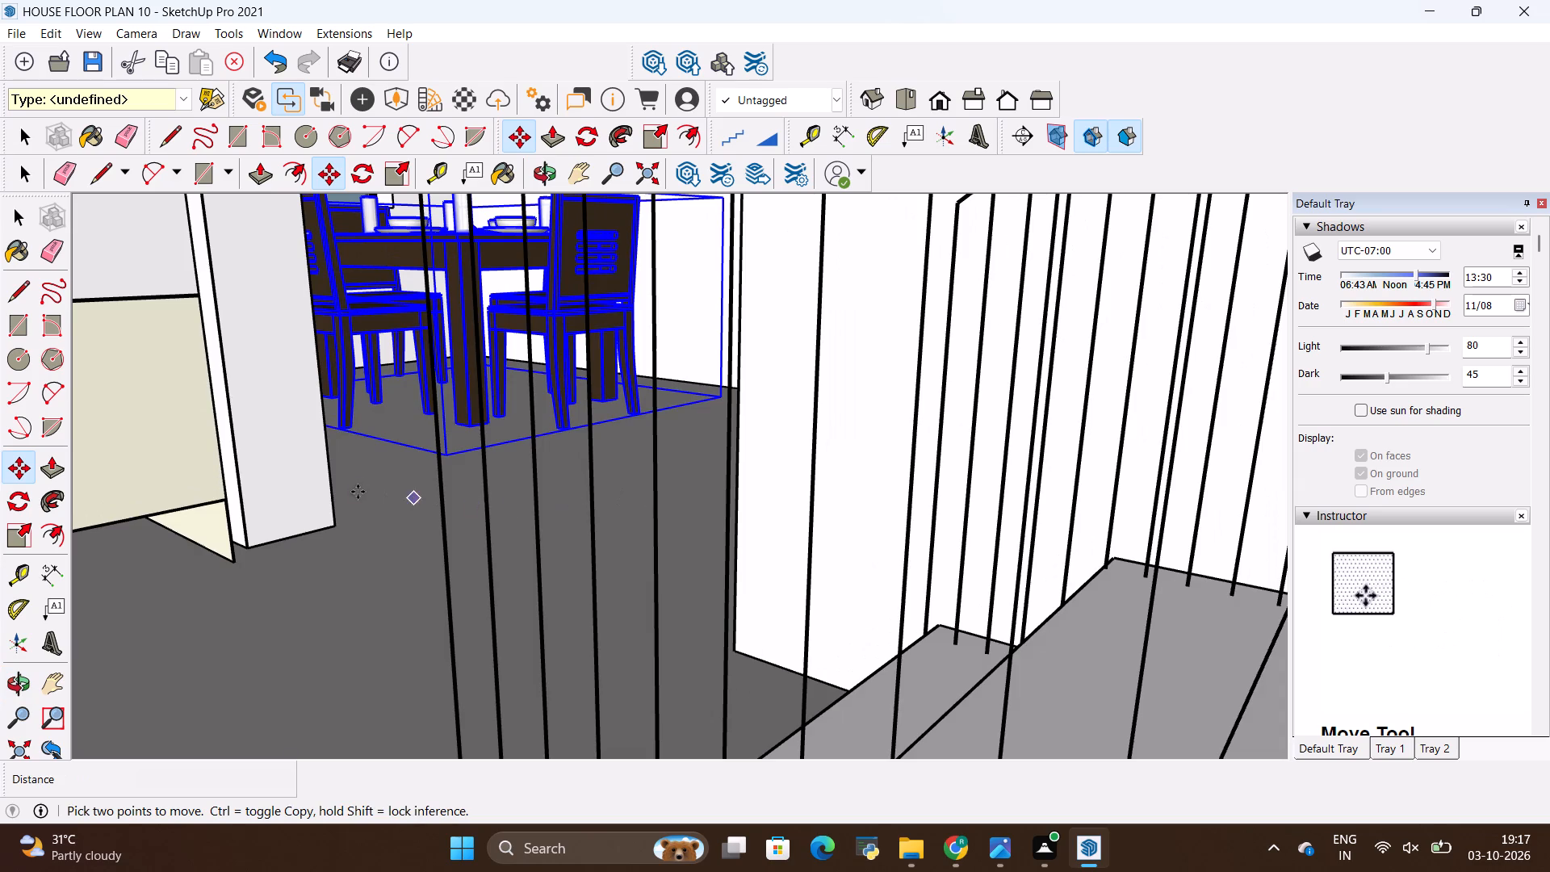
middle_drag(358, 488, 440, 465)
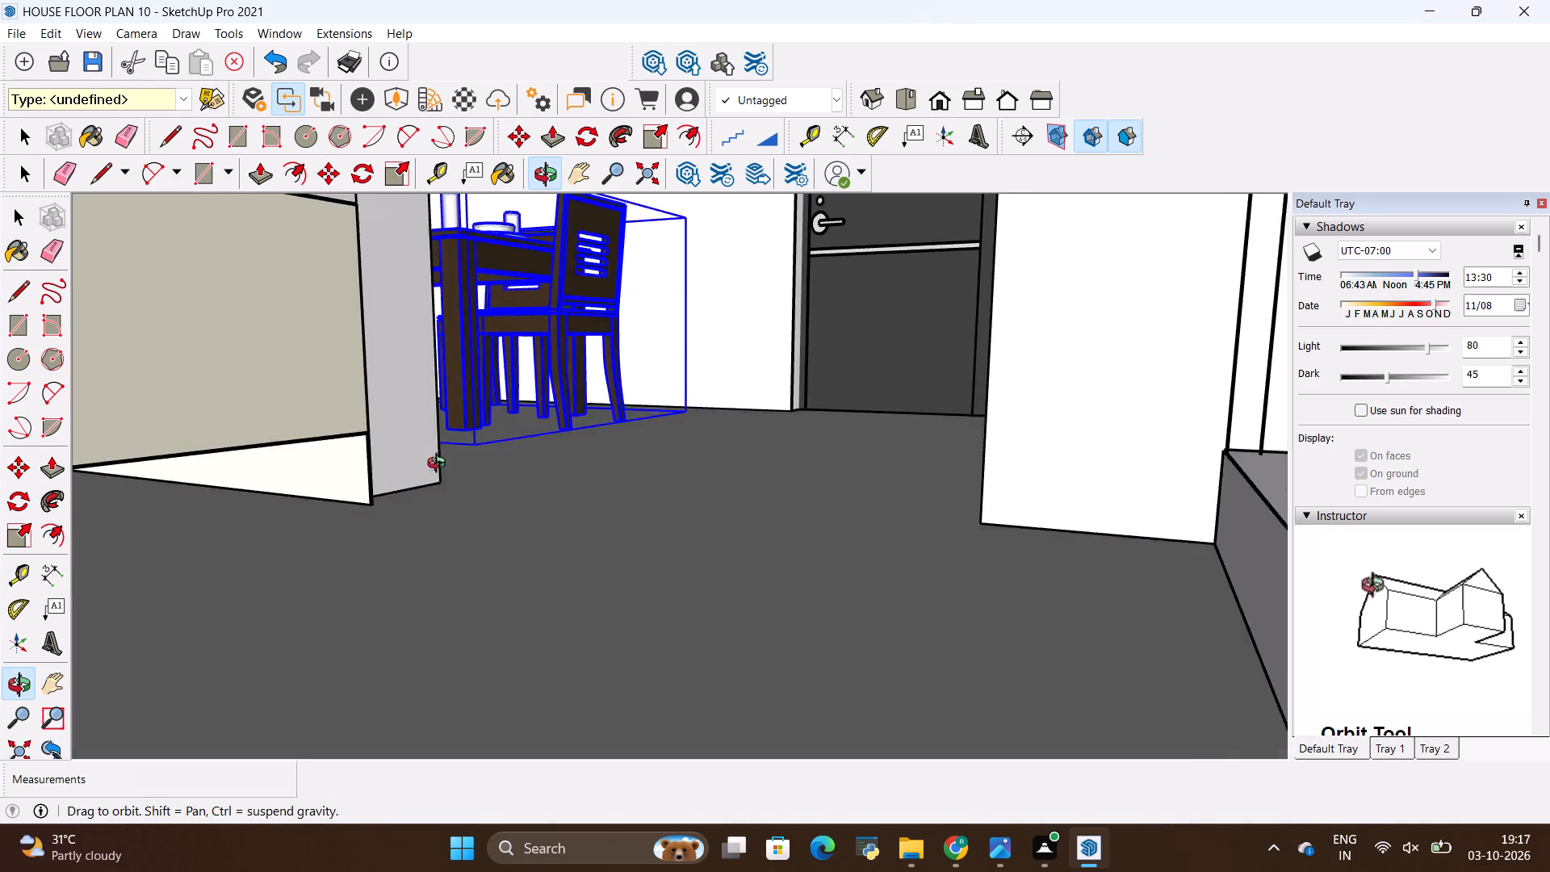
middle_drag(440, 465, 475, 769)
key(space)
click(593, 602)
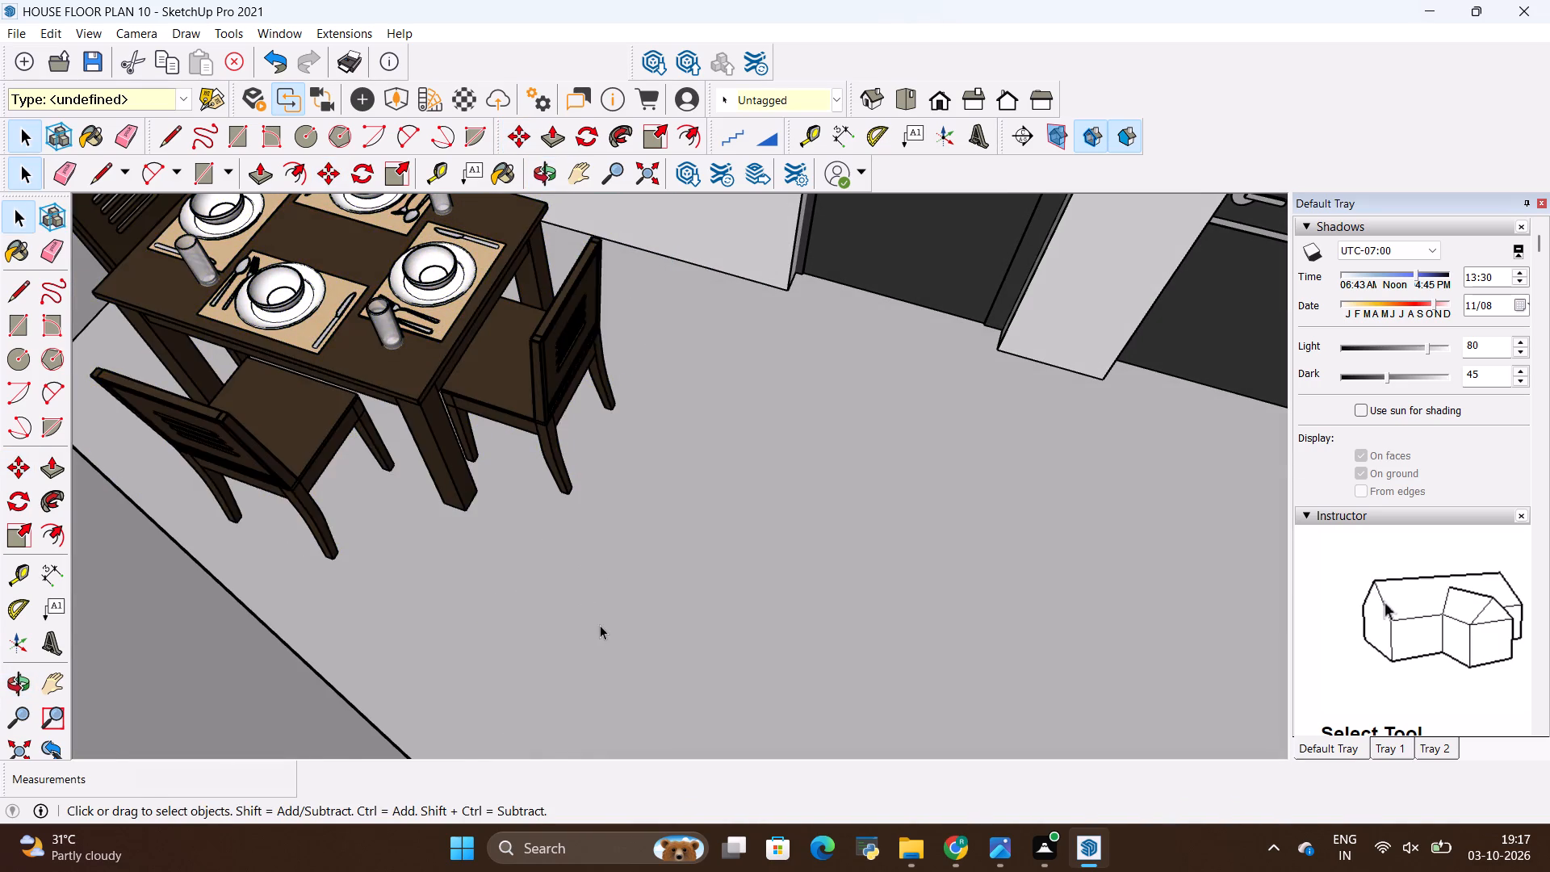
Move the dining set about 11 13/16" away from the kitchen-side wall toward the TV wall, and deselect it.
scroll(601, 627, down, 10)
middle_drag(430, 454, 664, 509)
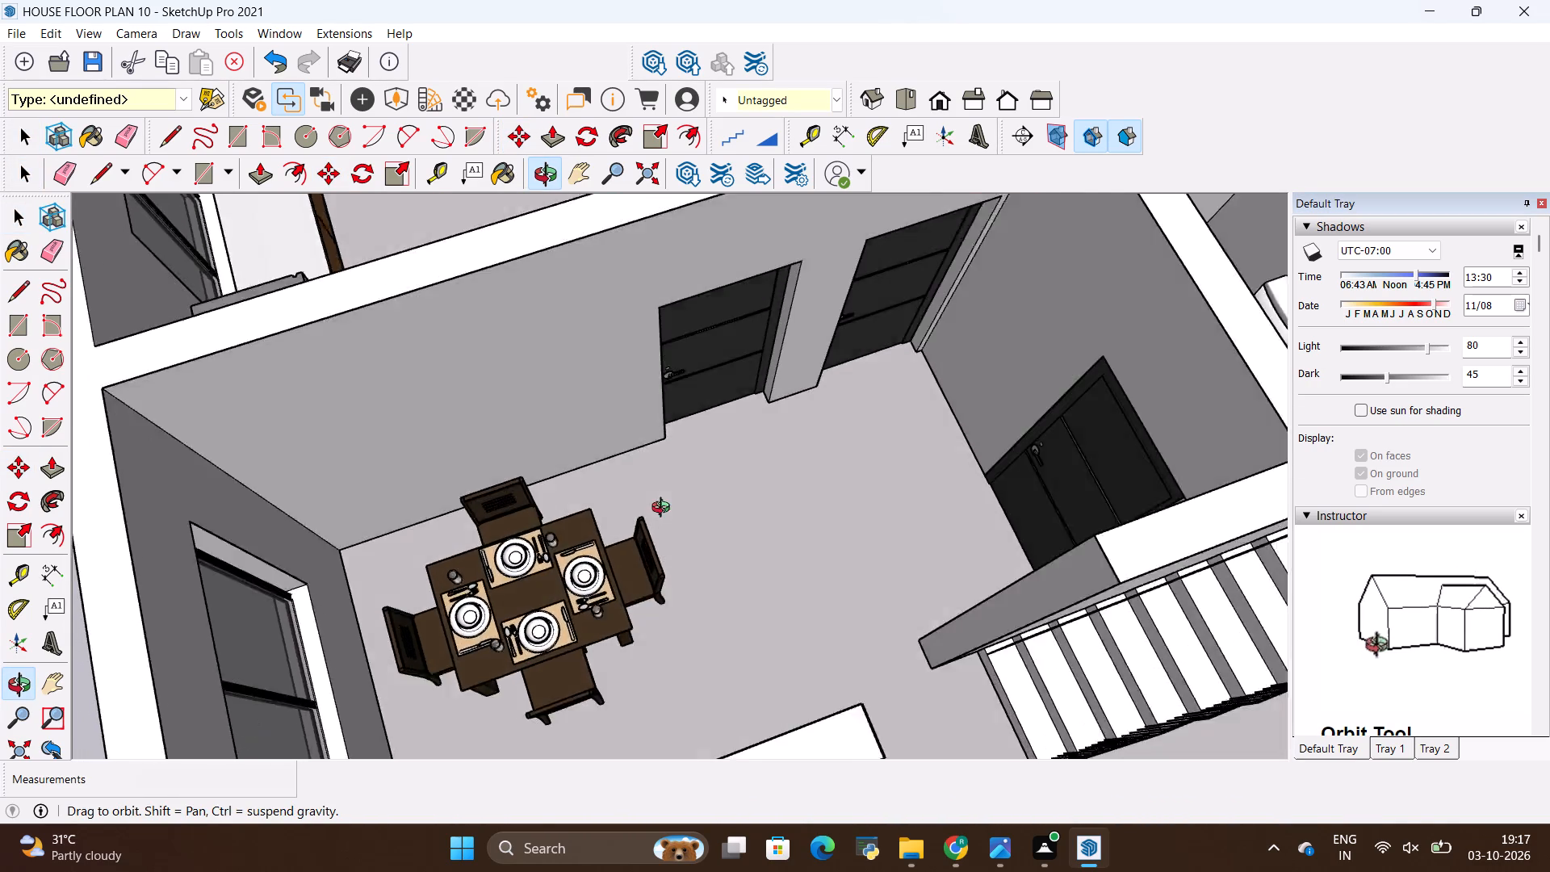
middle_drag(664, 509, 420, 546)
scroll(509, 544, down, 4)
scroll(554, 555, up, 3)
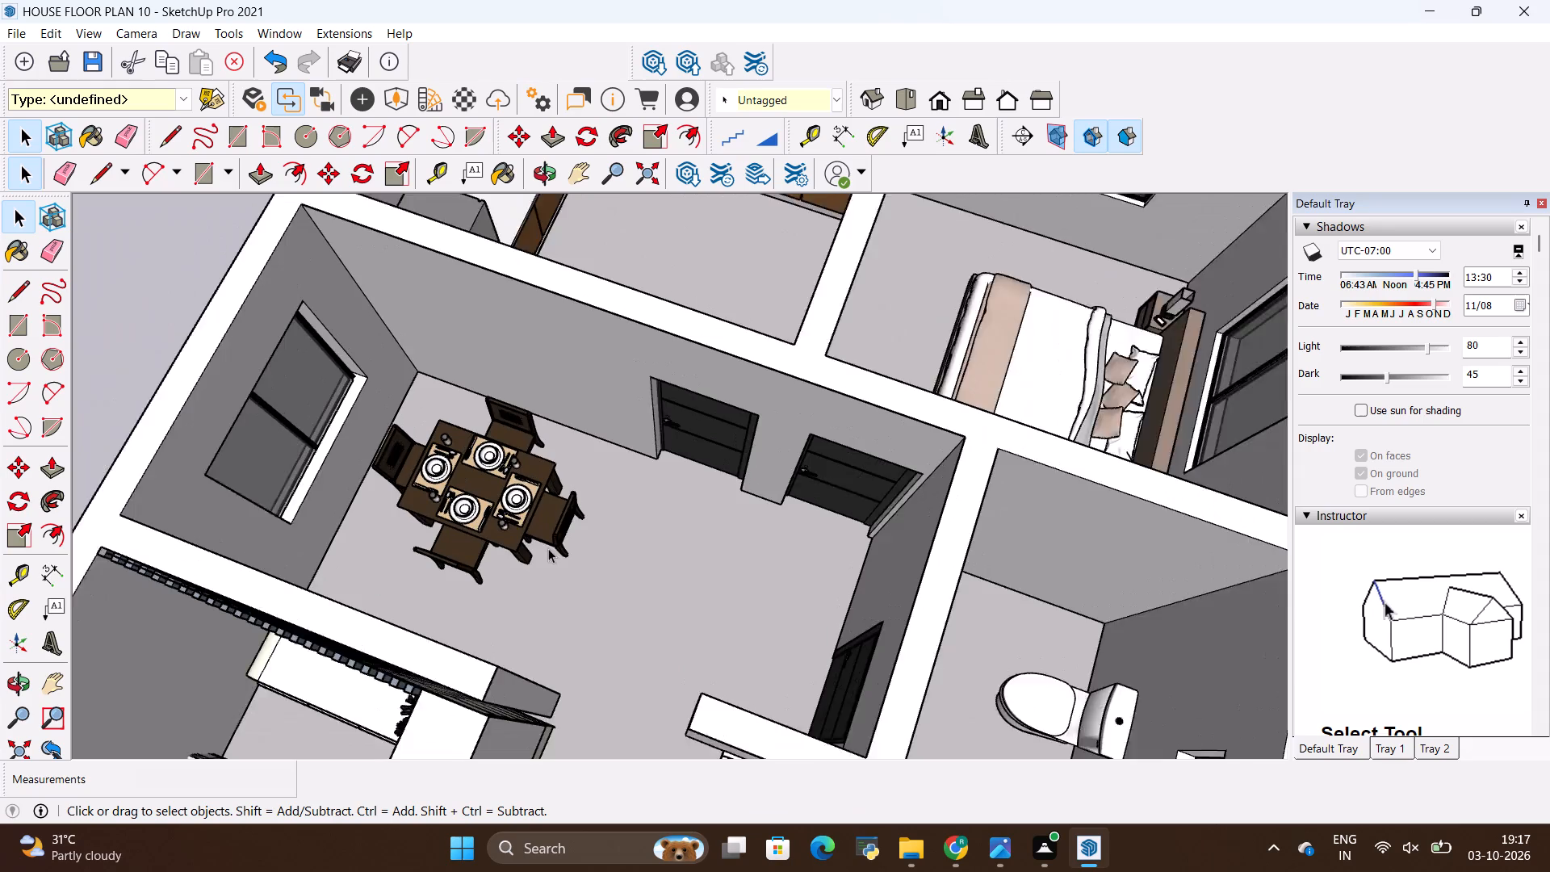
click(445, 512)
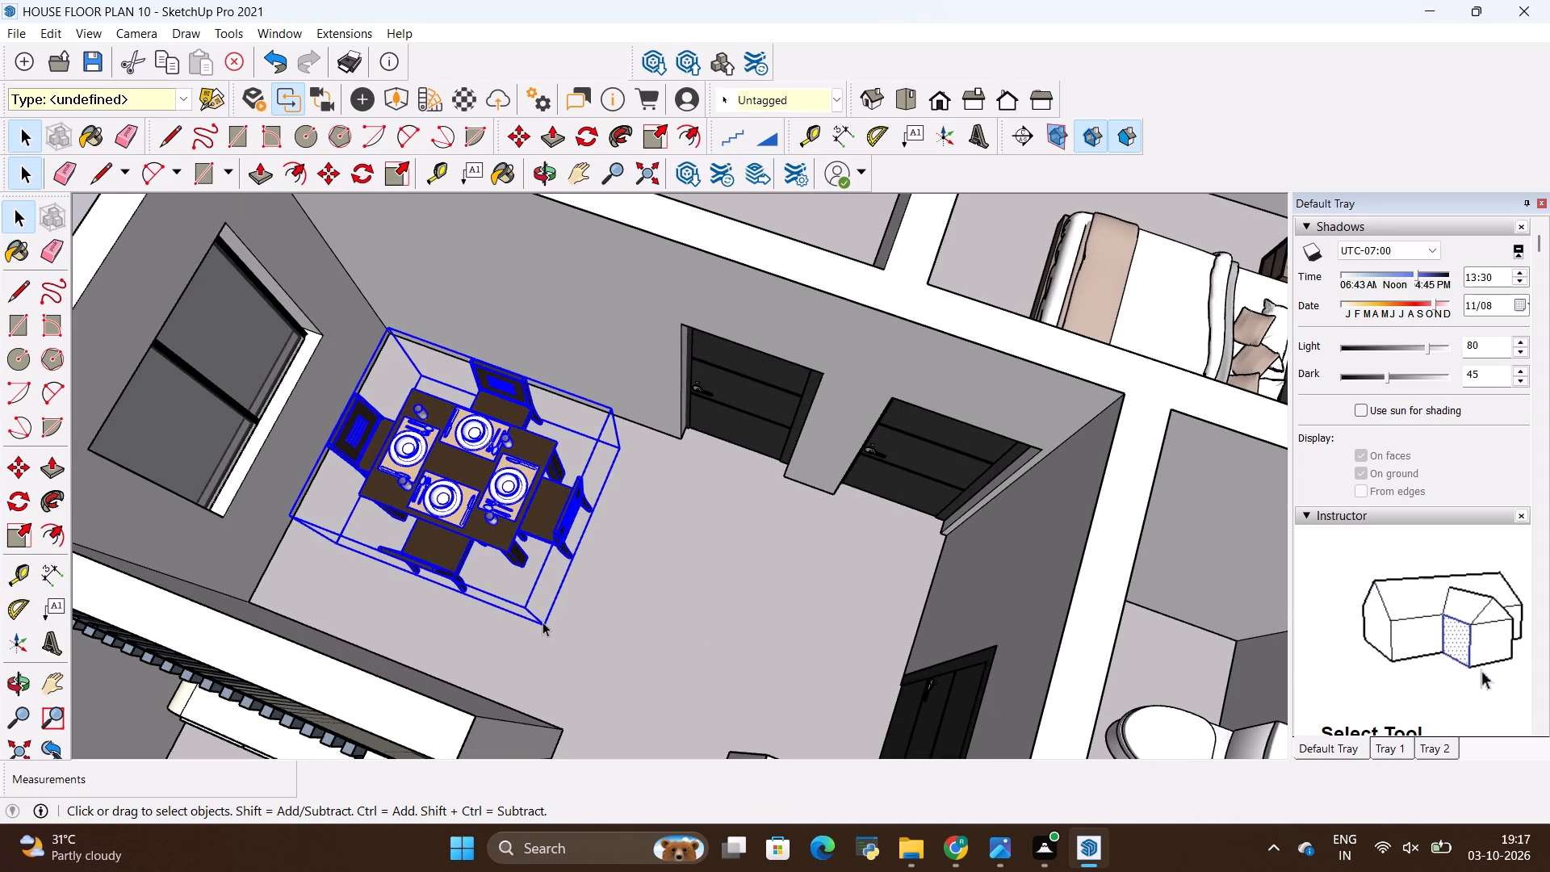
key(m)
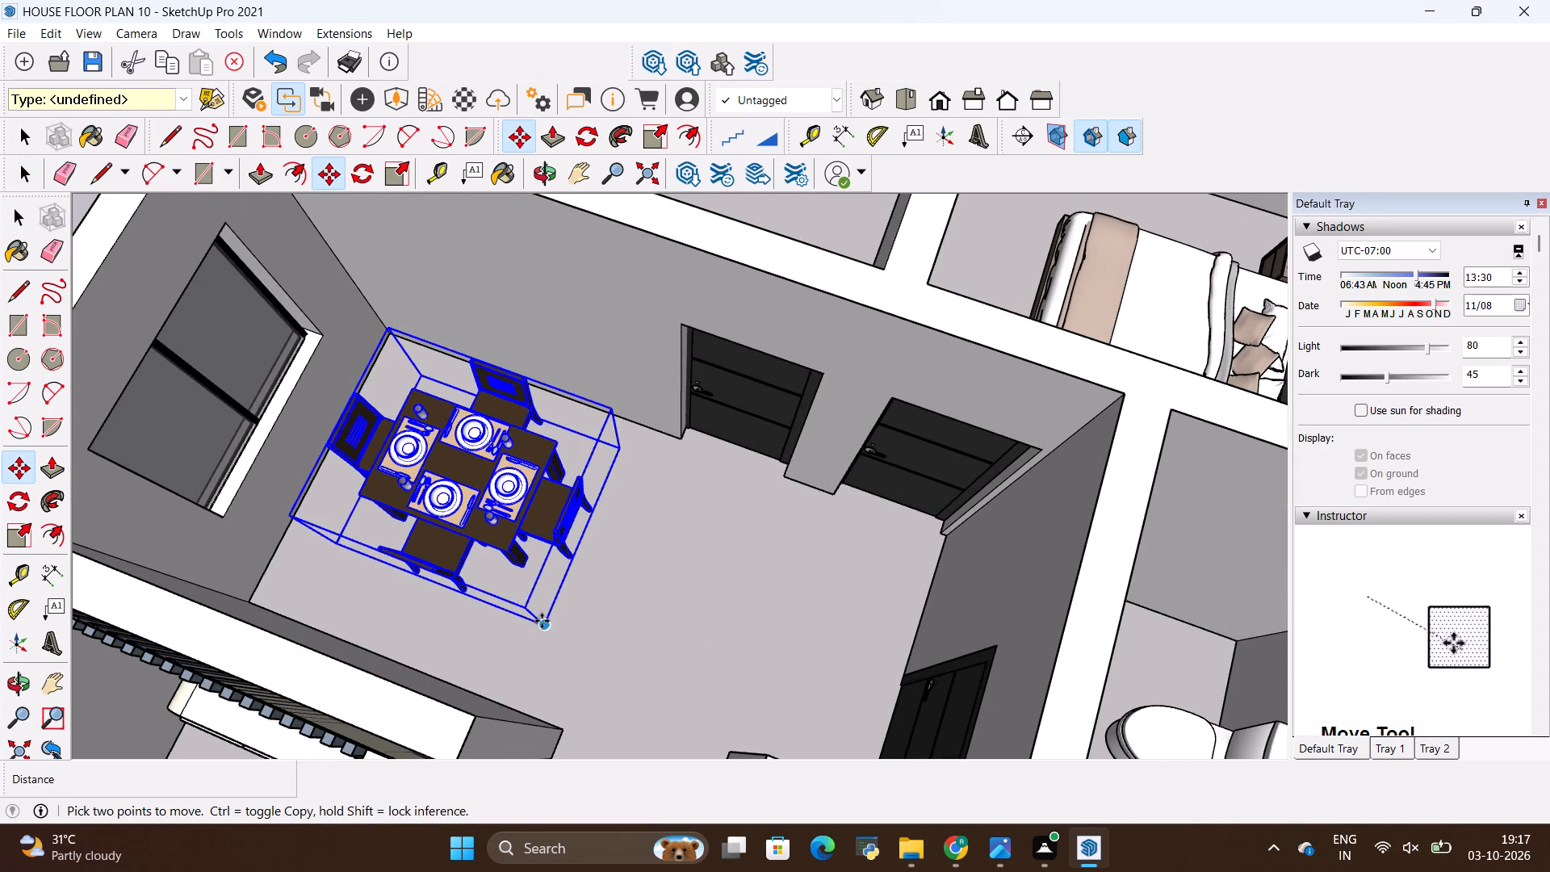
click(542, 619)
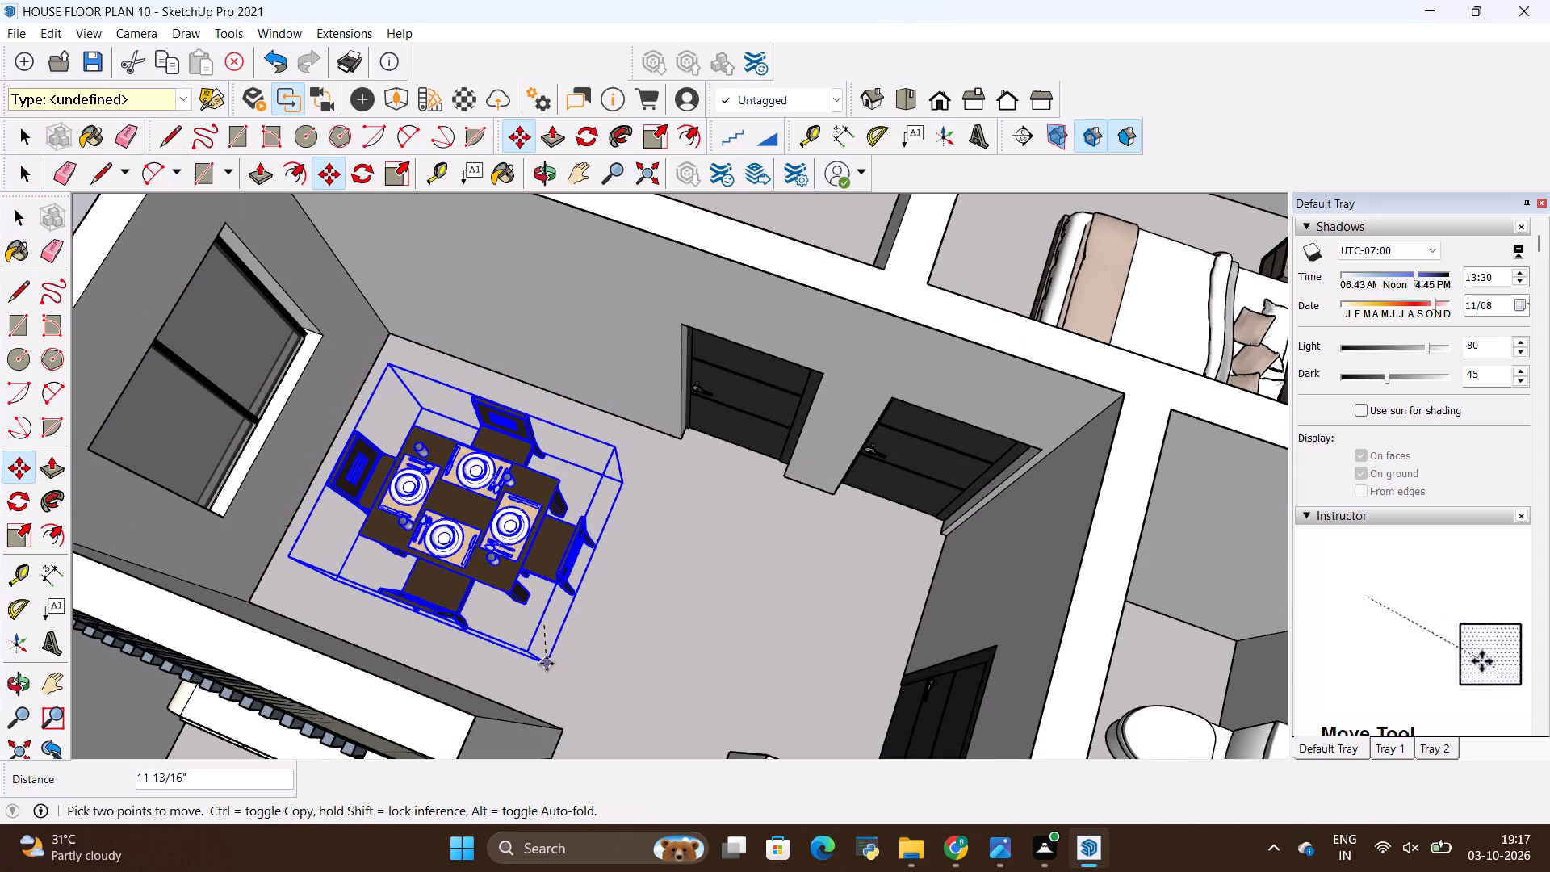
click(546, 664)
key(space)
click(604, 659)
Review the dining set's position and the furnished house layout from above and from several sides.
scroll(619, 690, down, 9)
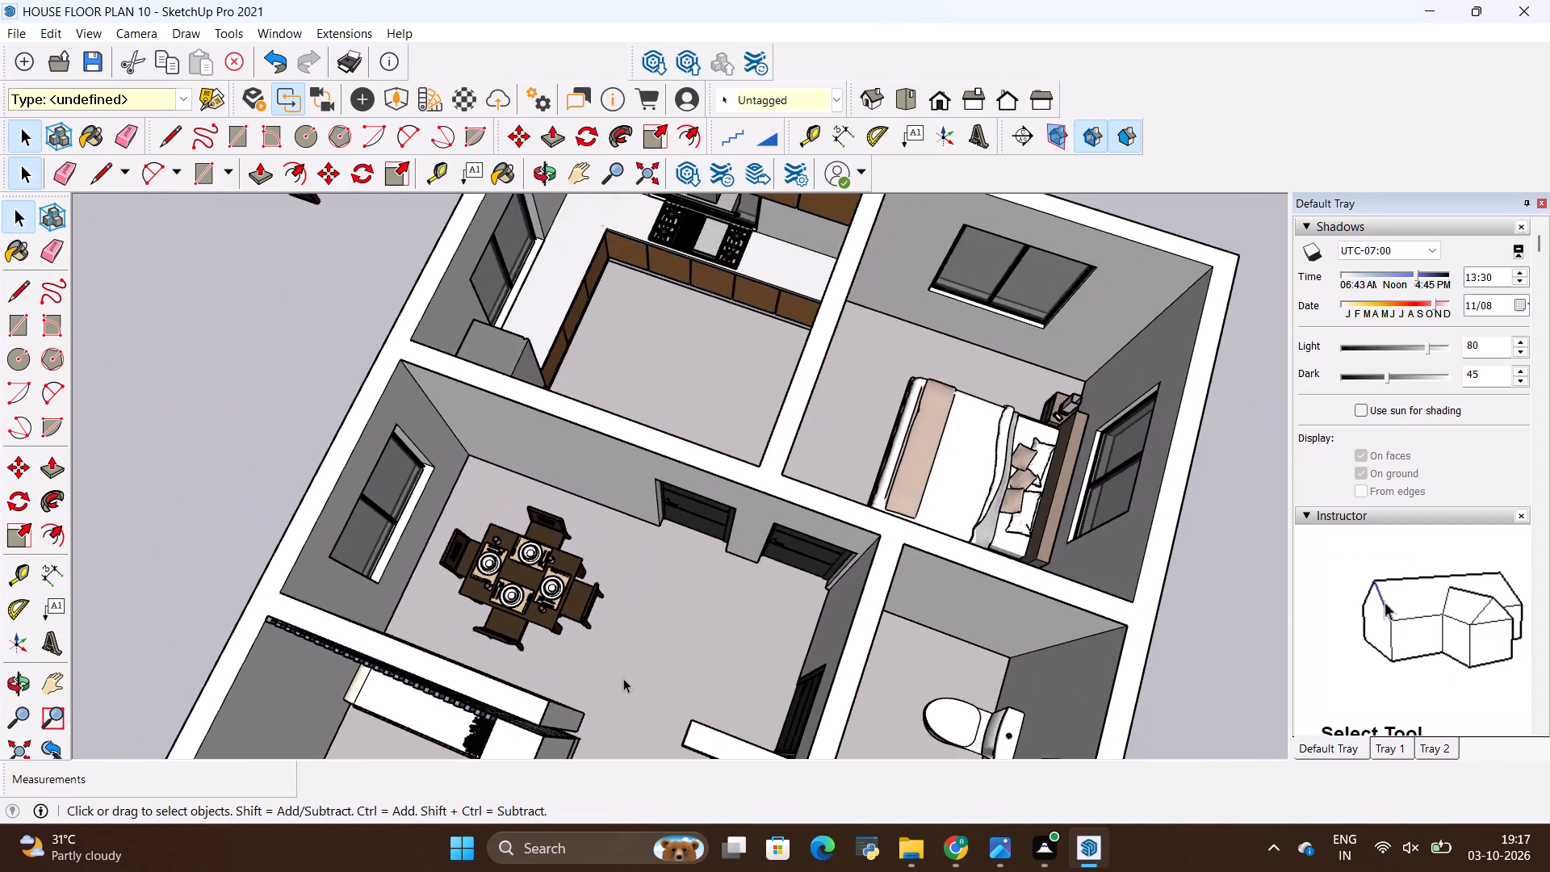
scroll(623, 678, down, 6)
middle_drag(613, 653, 704, 580)
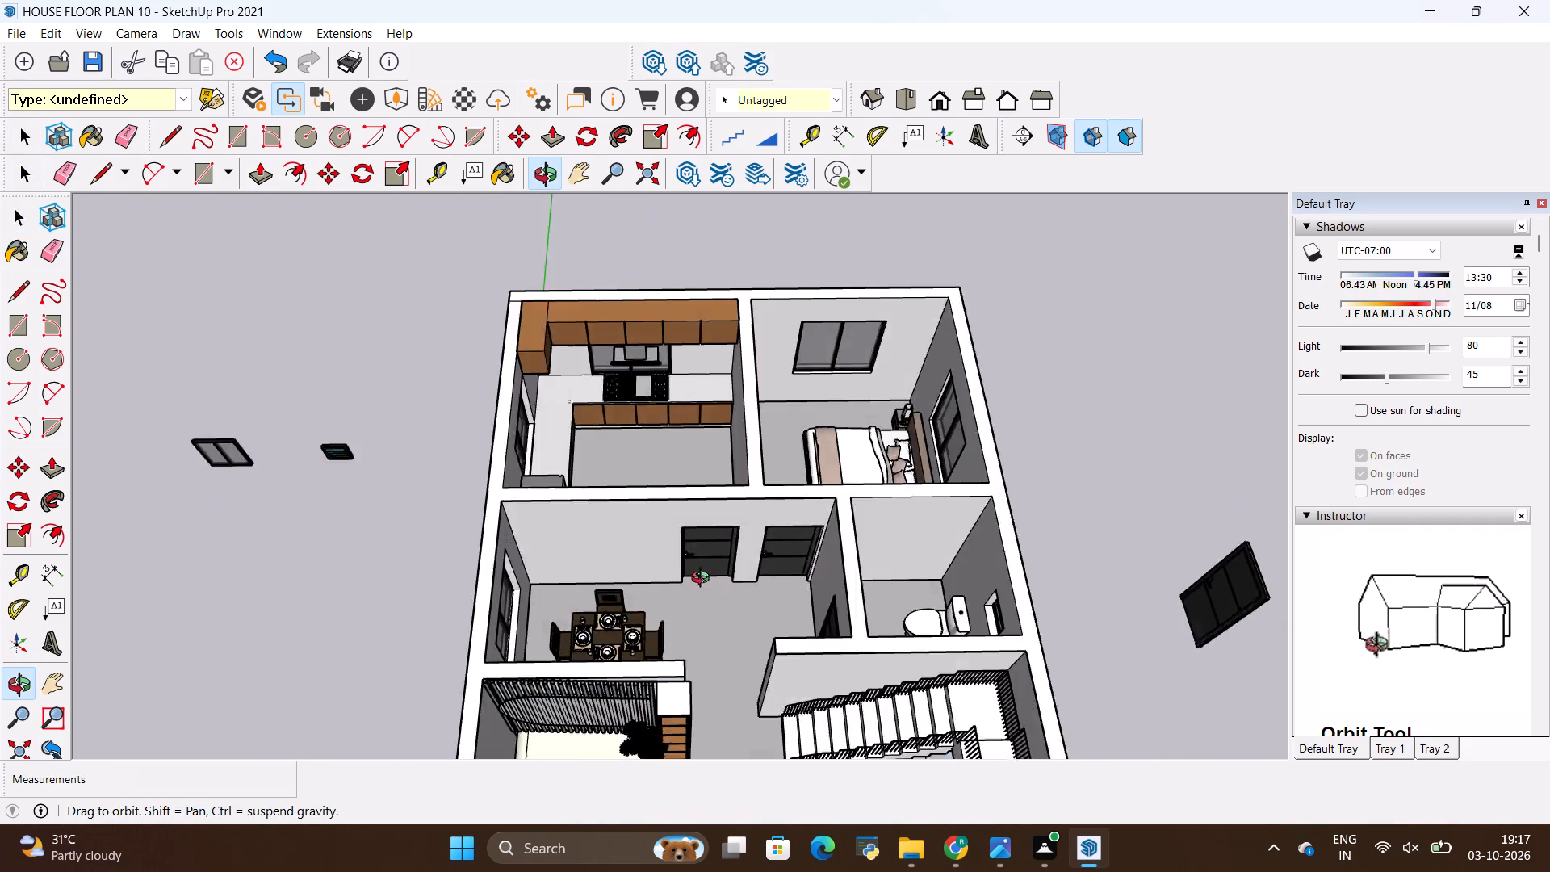
middle_drag(704, 580, 455, 454)
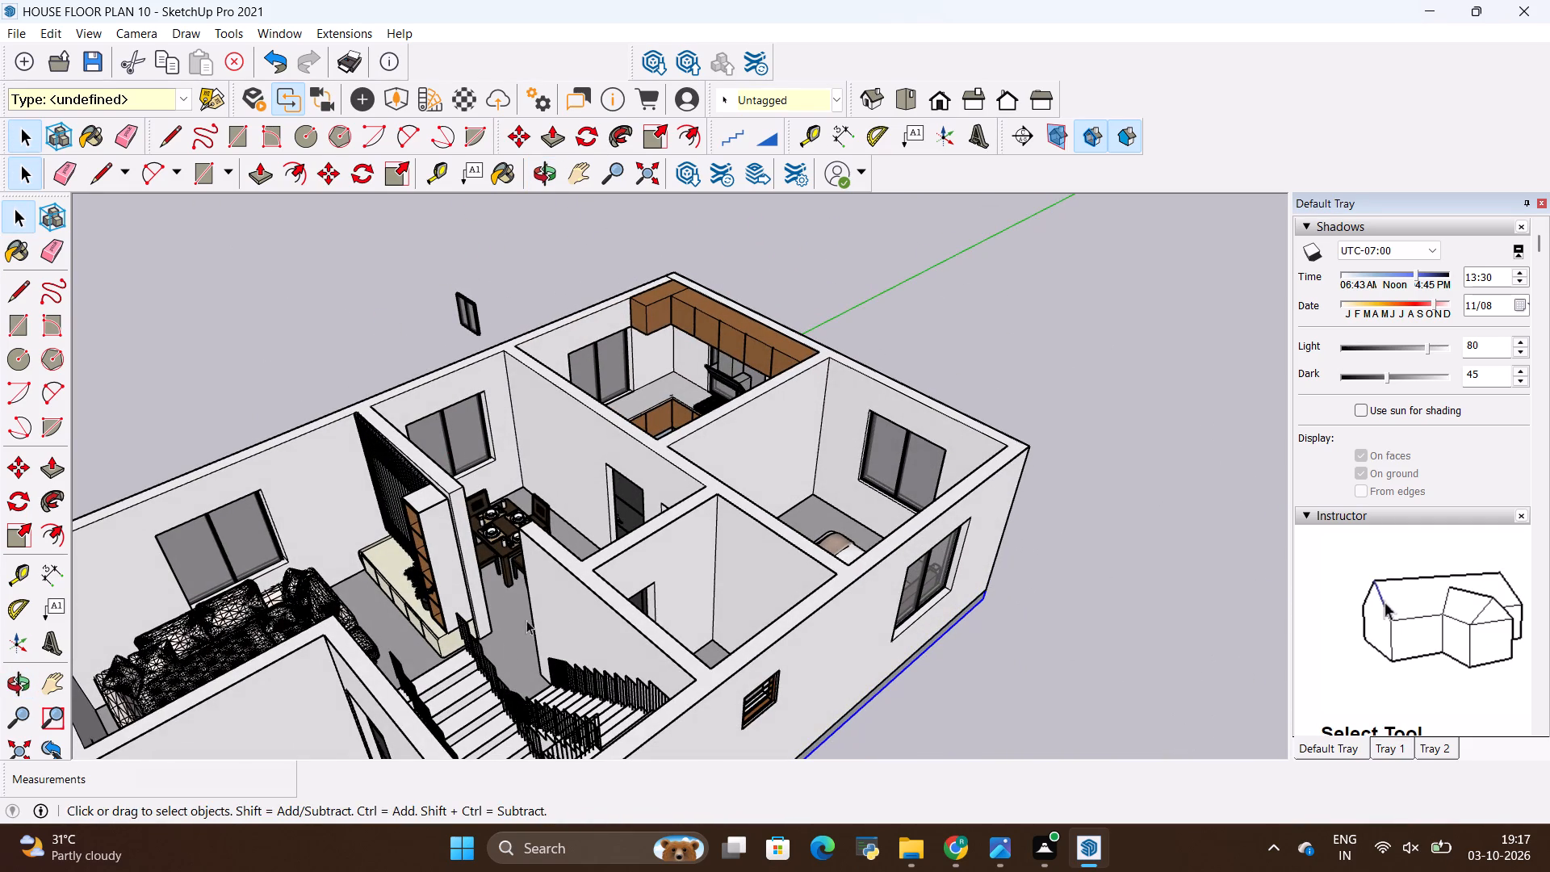
middle_drag(515, 555, 969, 550)
scroll(186, 555, down, 8)
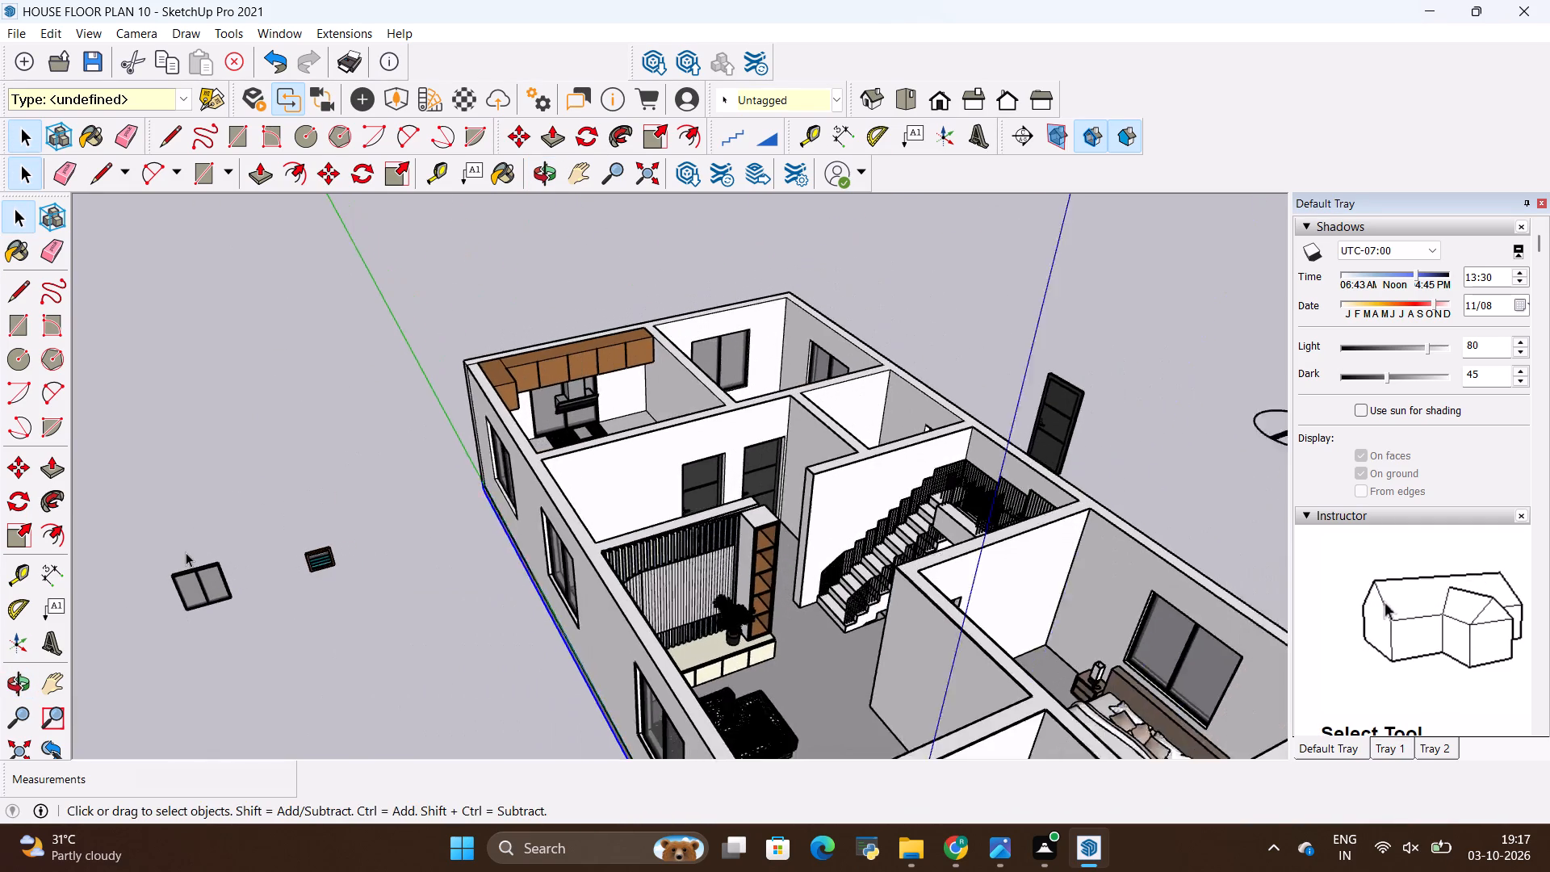
scroll(186, 552, down, 11)
middle_drag(675, 597, 526, 625)
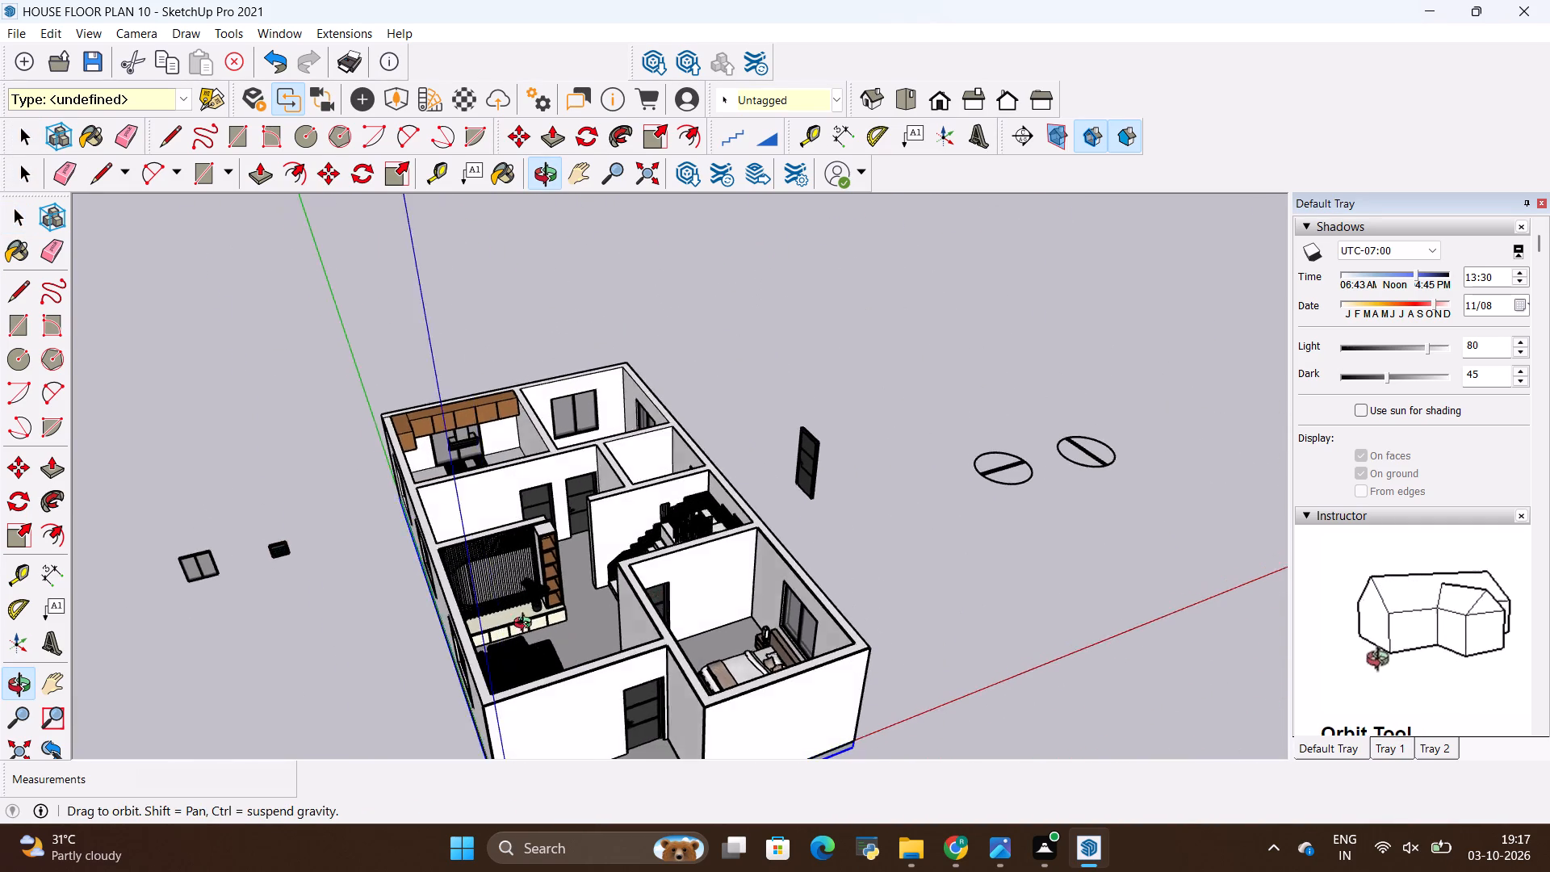
middle_drag(526, 625, 421, 647)
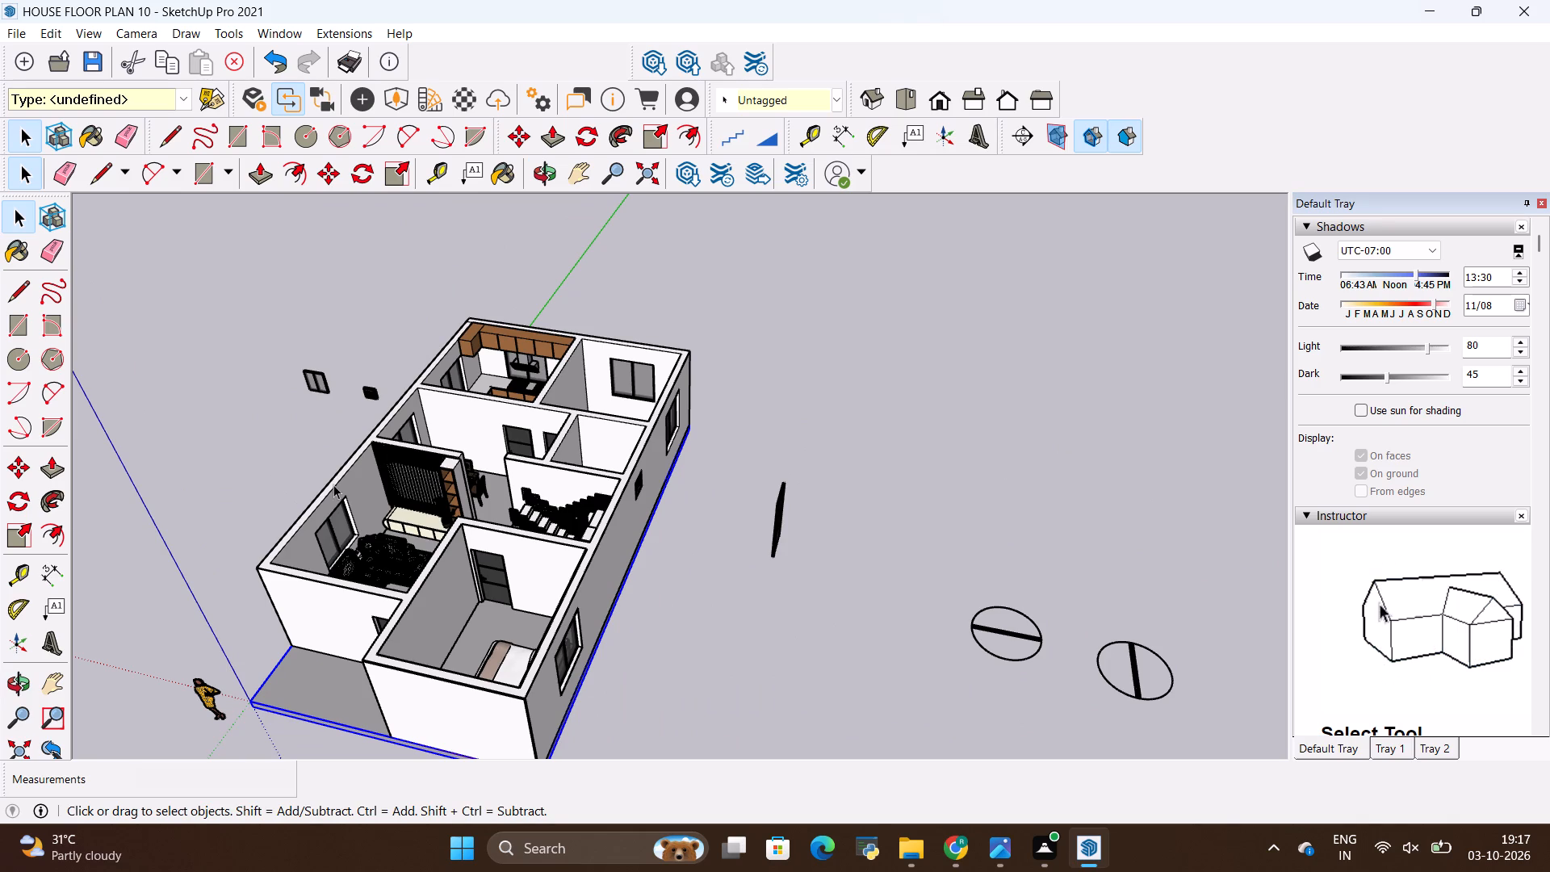
scroll(499, 663, up, 2)
scroll(421, 535, up, 3)
scroll(301, 326, up, 2)
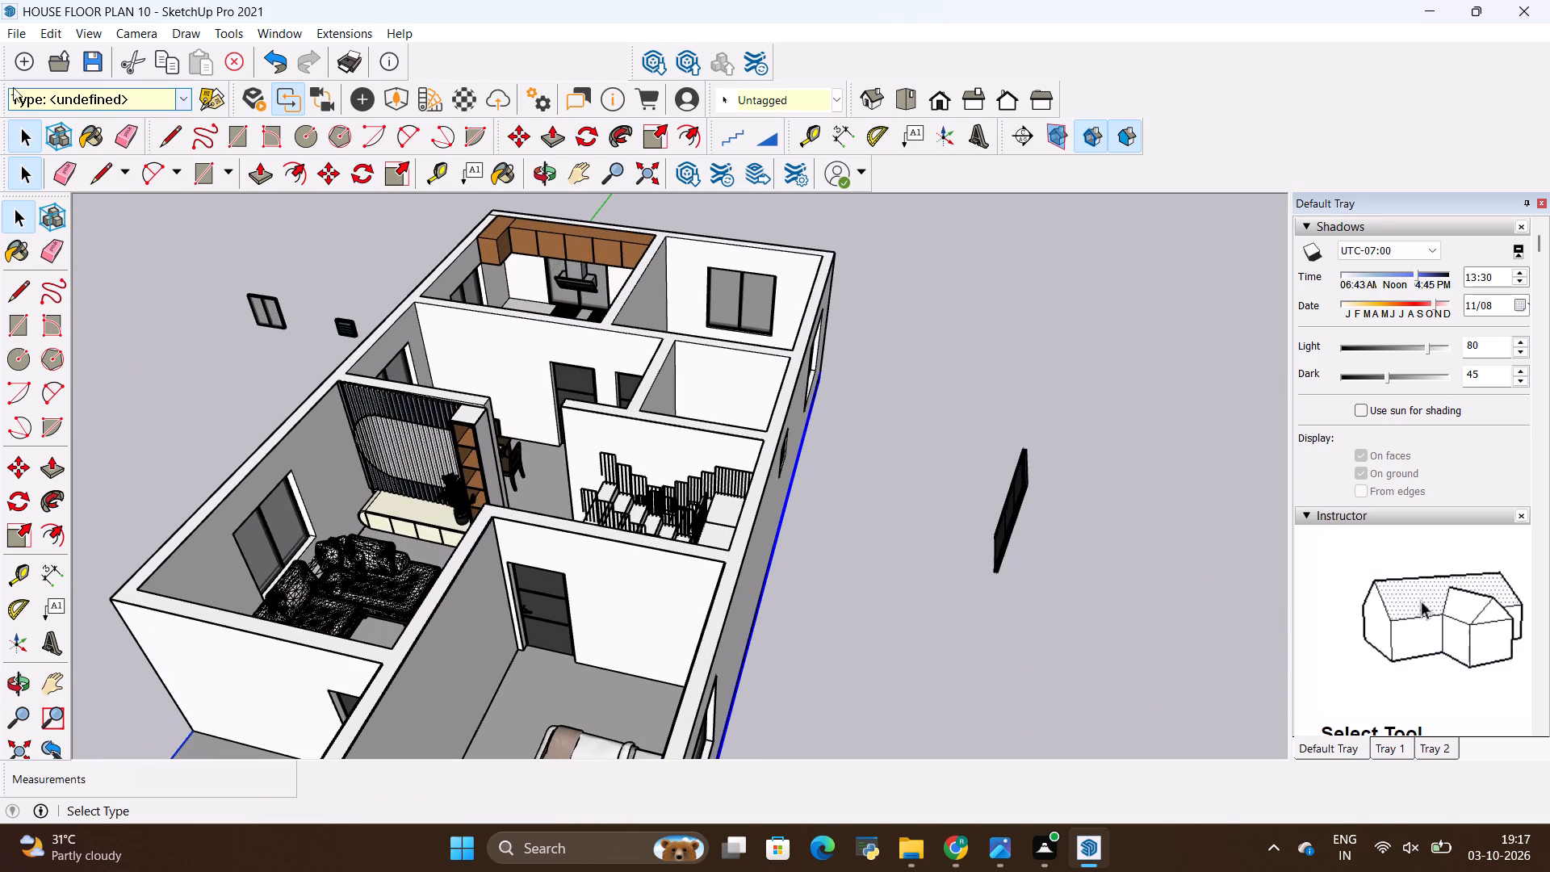
Import the mirror model from the ALL 3D WAREHOUSE ITEMS folder and place it on the staircase wall, near its open end.
click(14, 36)
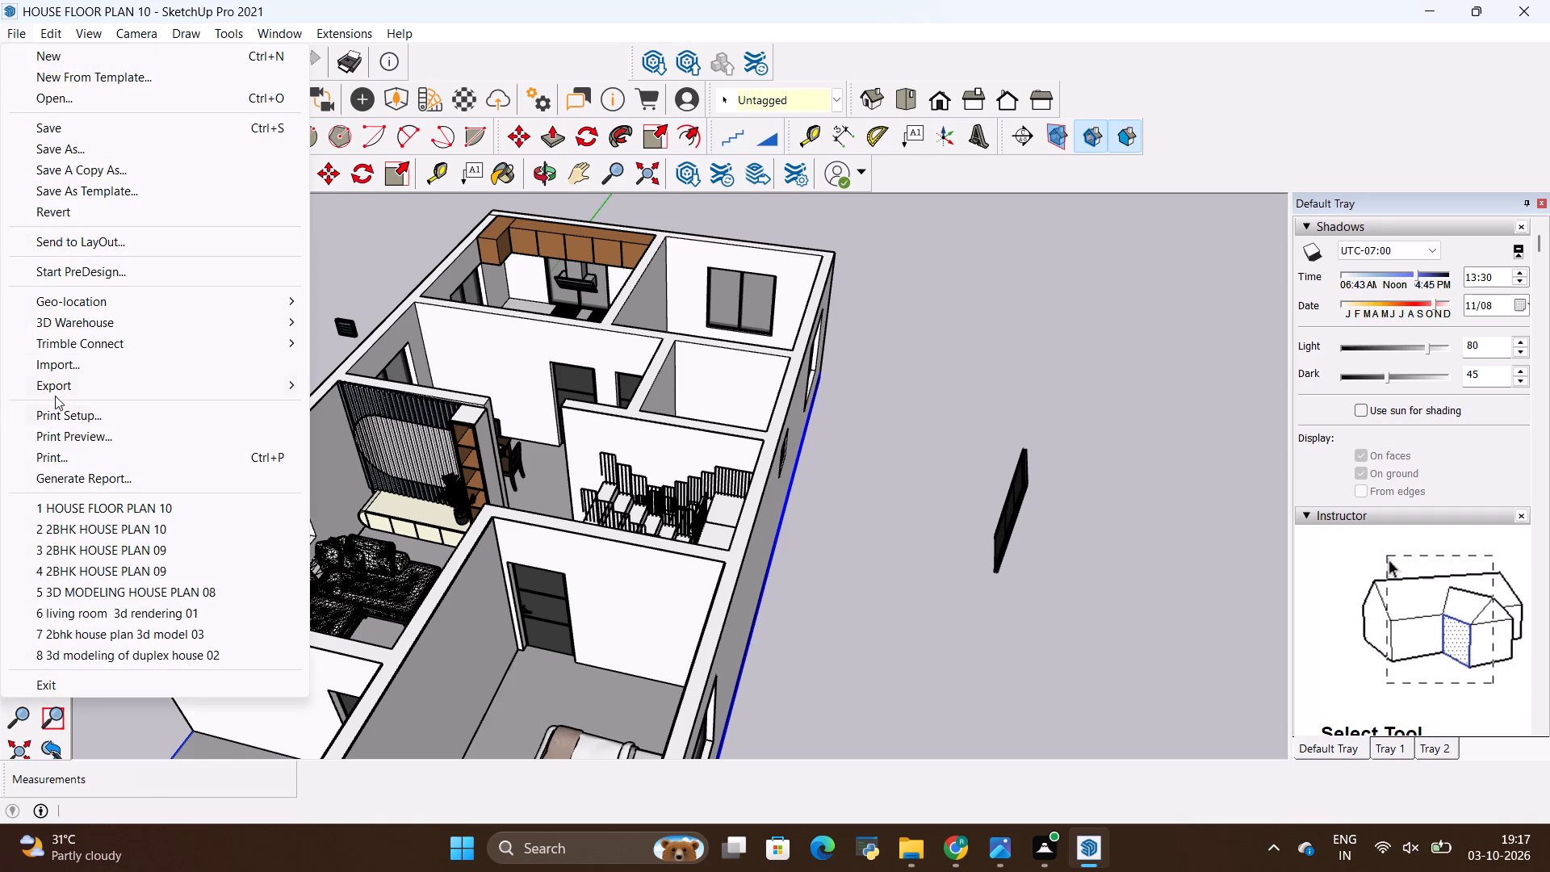
click(58, 365)
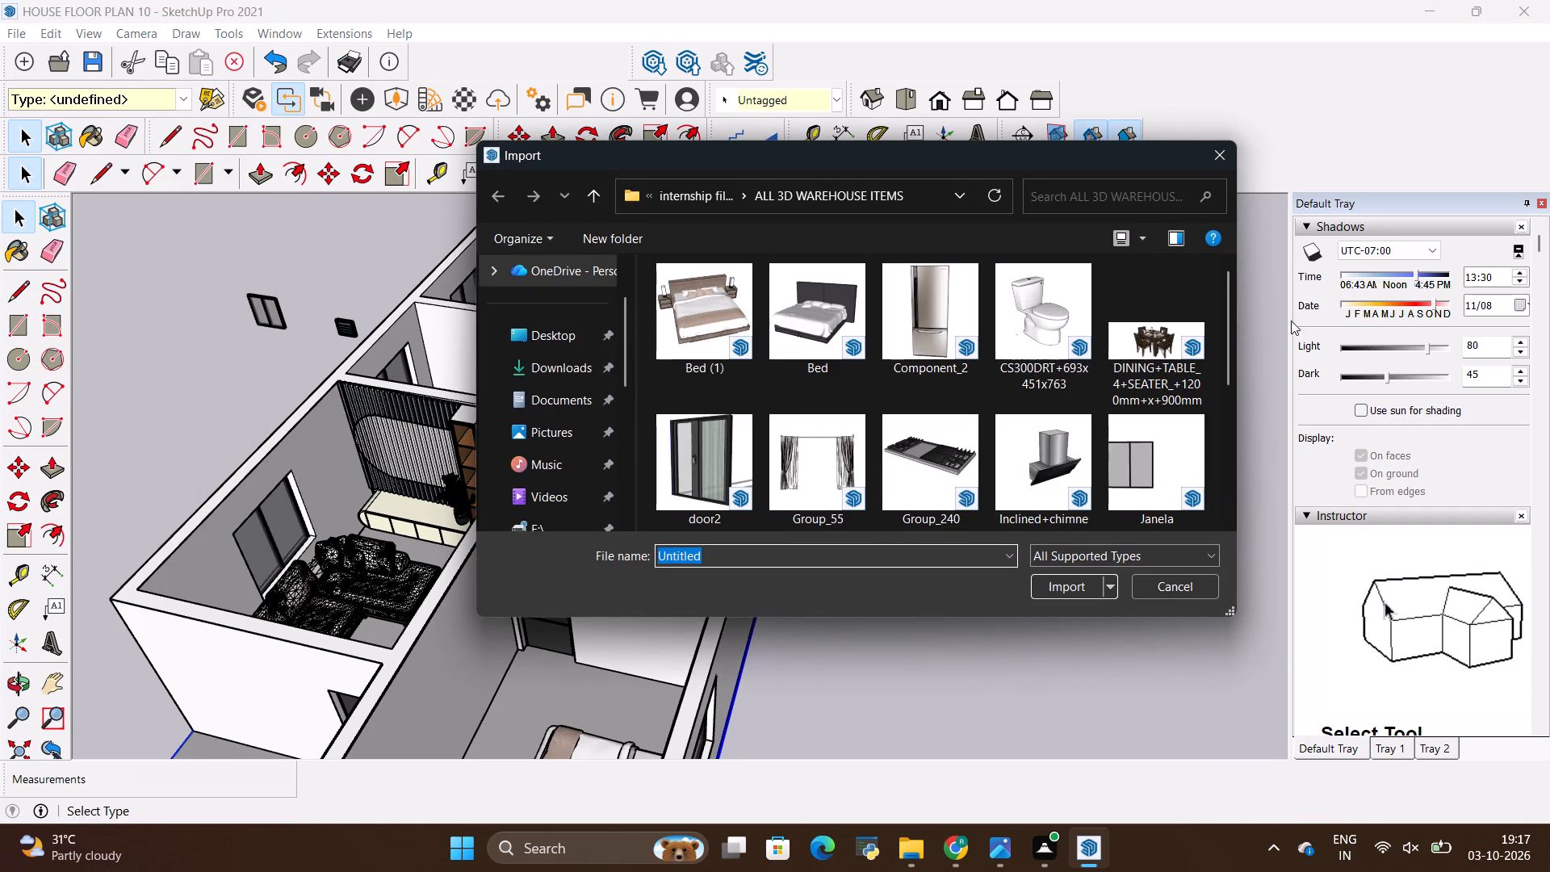
scroll(1121, 400, down, 5)
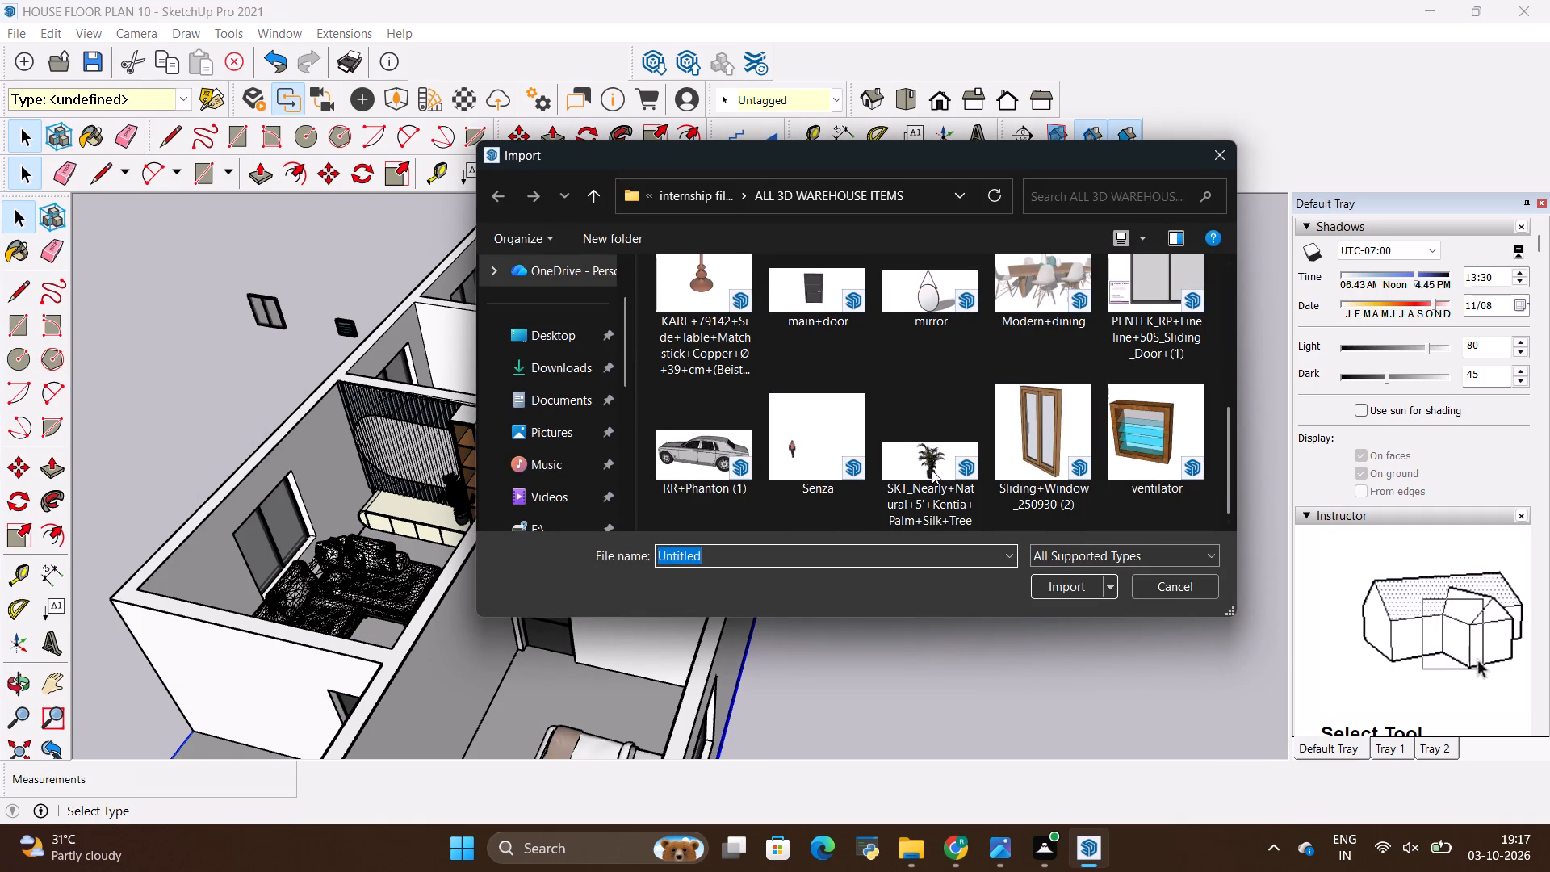
scroll(872, 472, up, 3)
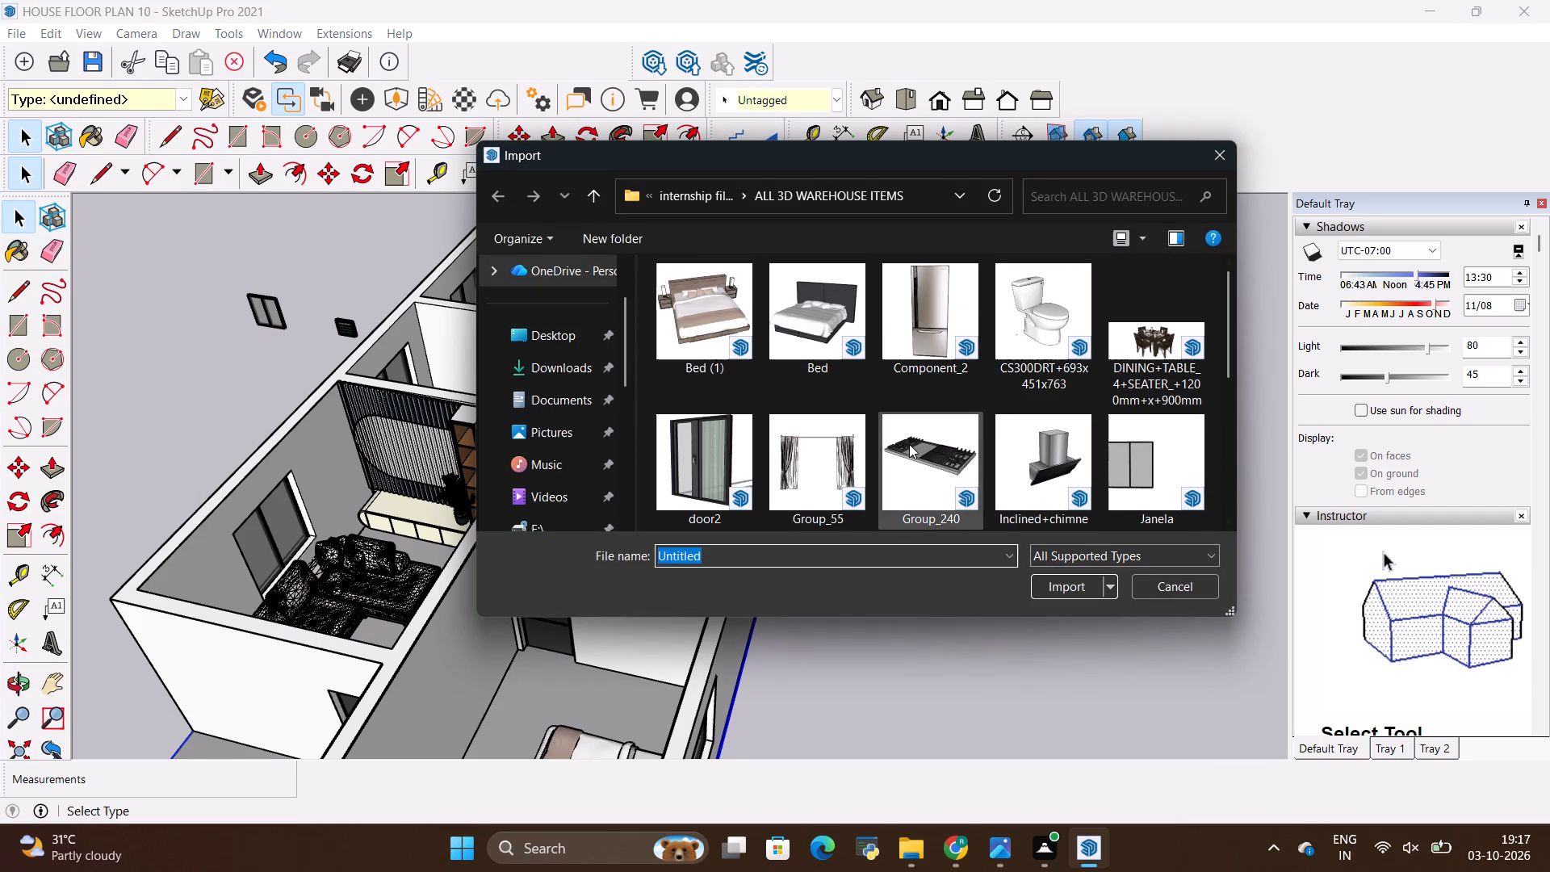
scroll(909, 444, down, 3)
scroll(900, 435, up, 1)
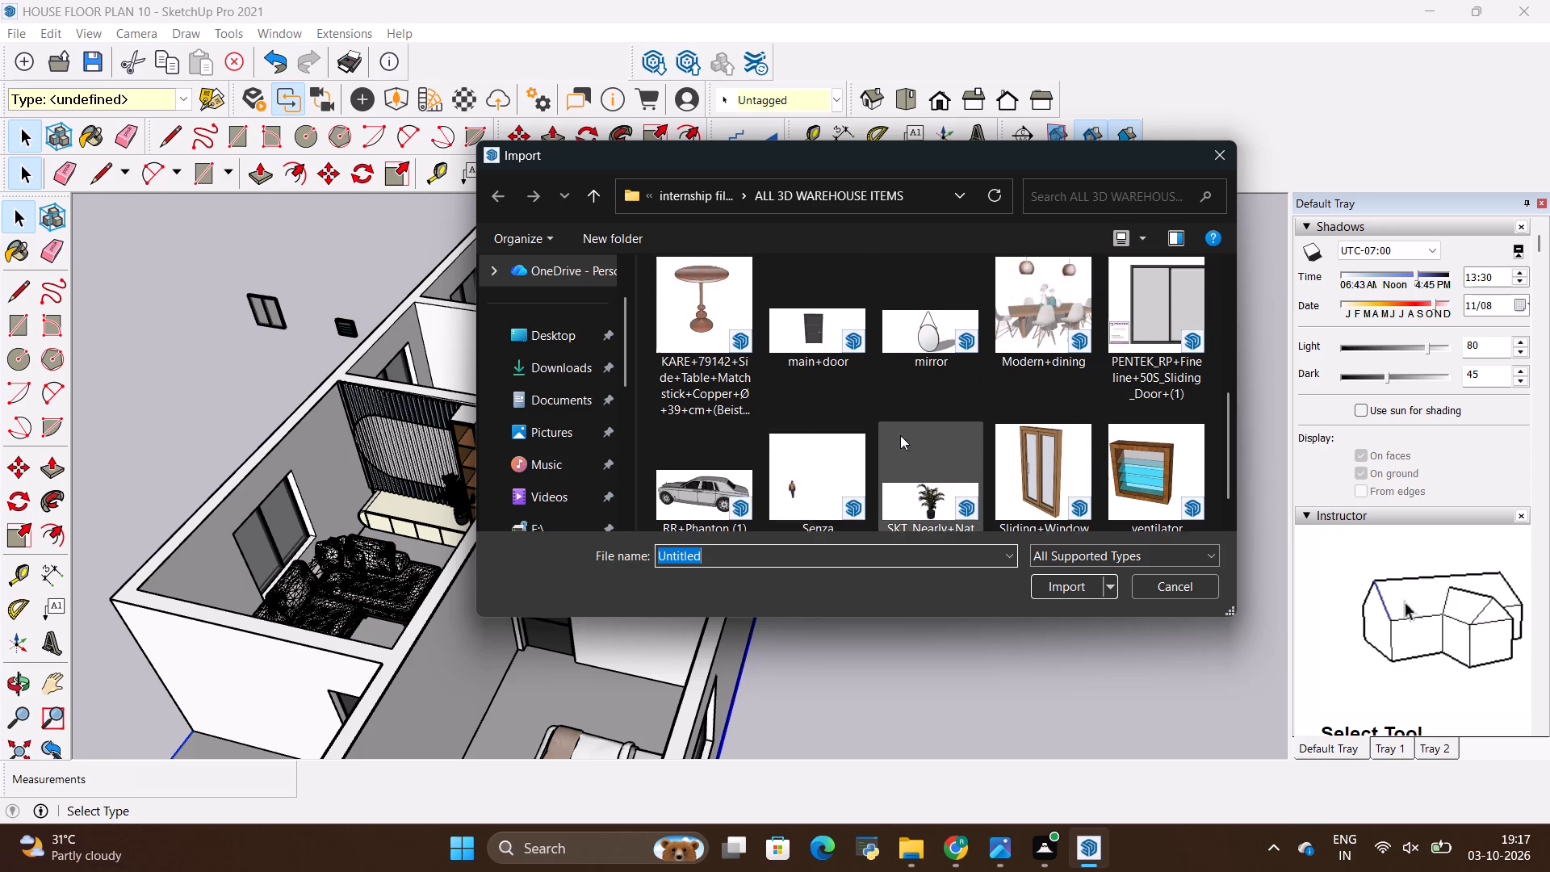
scroll(900, 435, up, 1)
click(916, 434)
click(1075, 587)
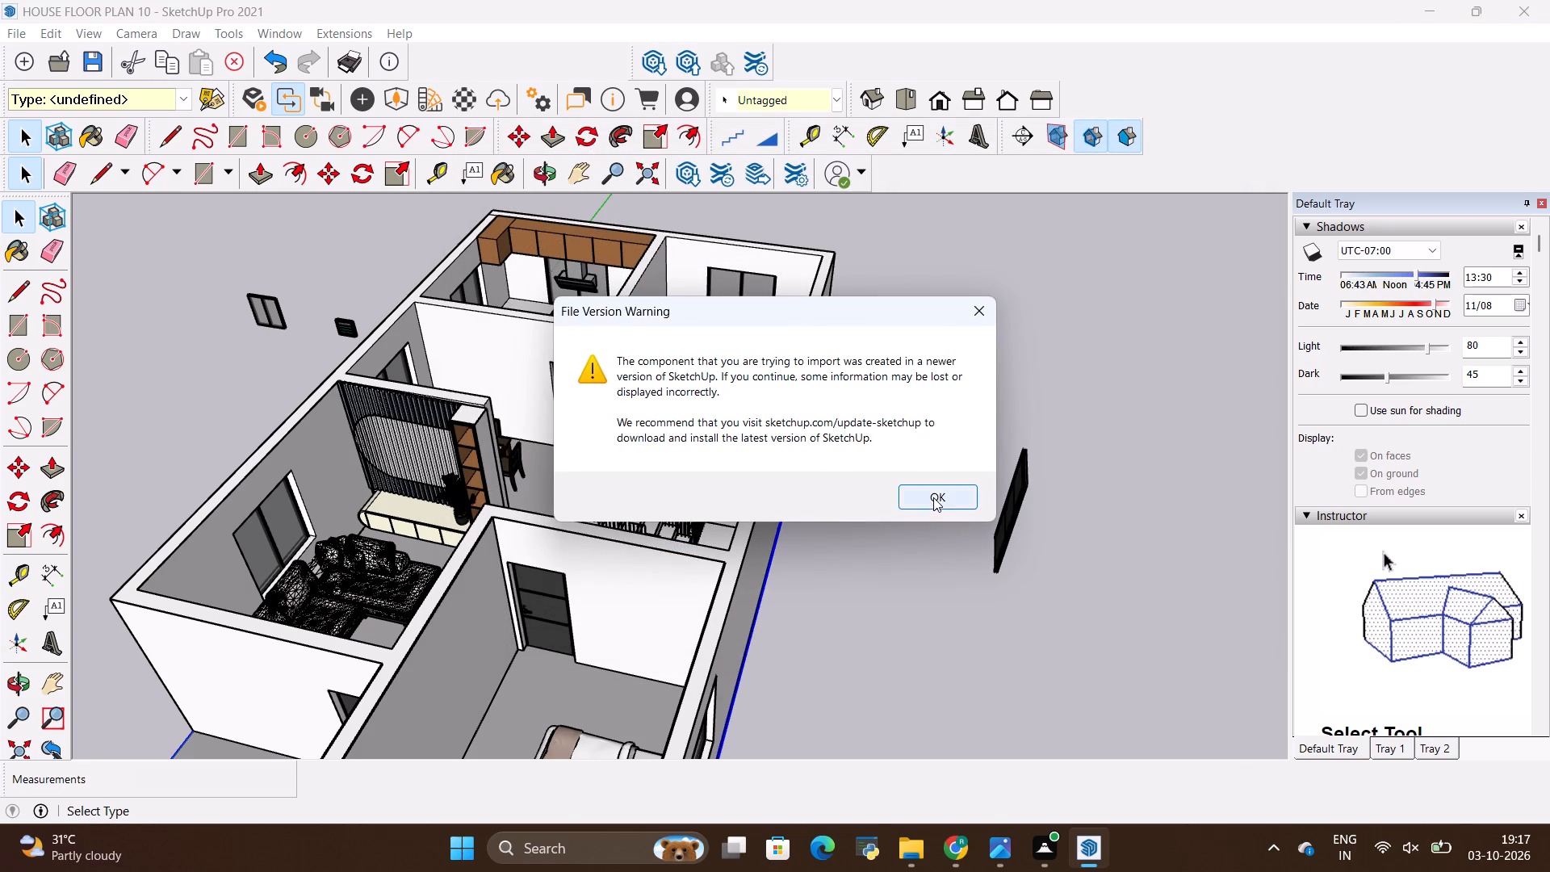
click(933, 497)
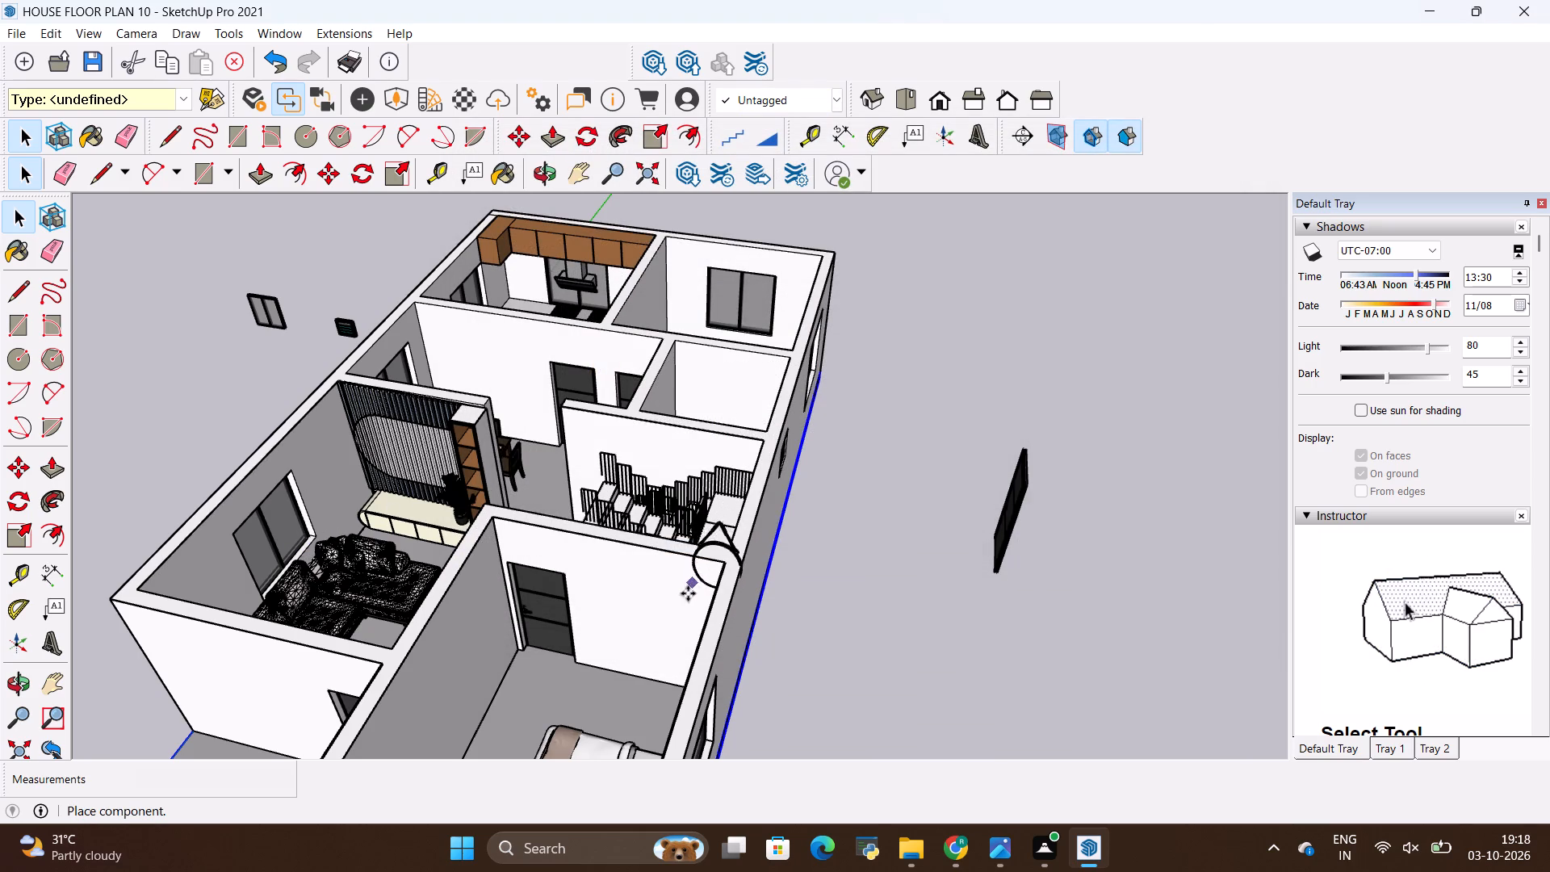
scroll(670, 614, up, 1)
scroll(529, 366, up, 6)
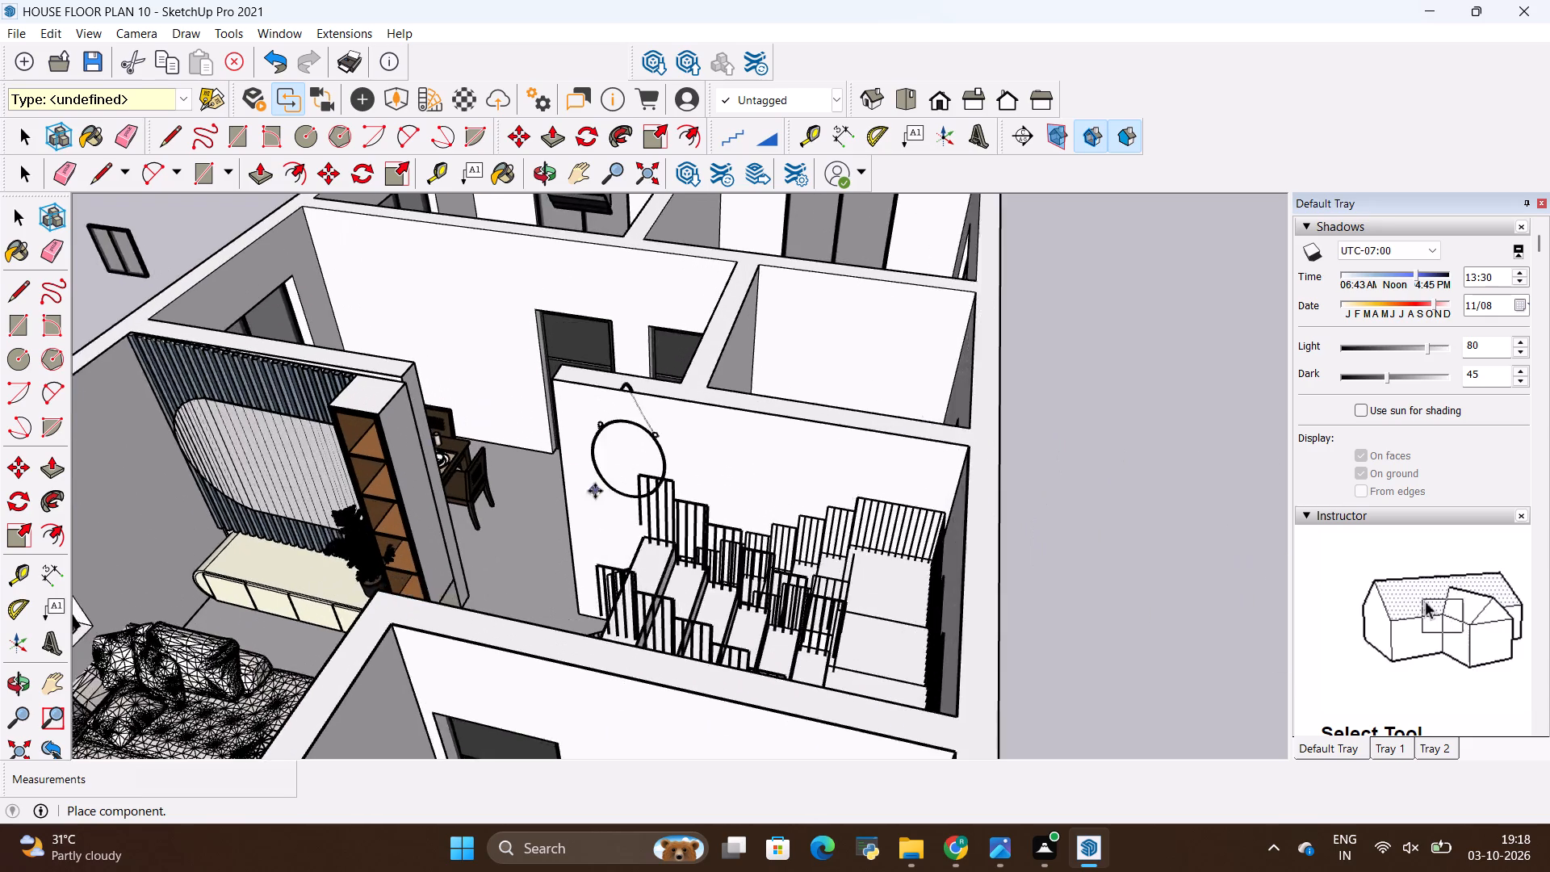
scroll(595, 491, up, 2)
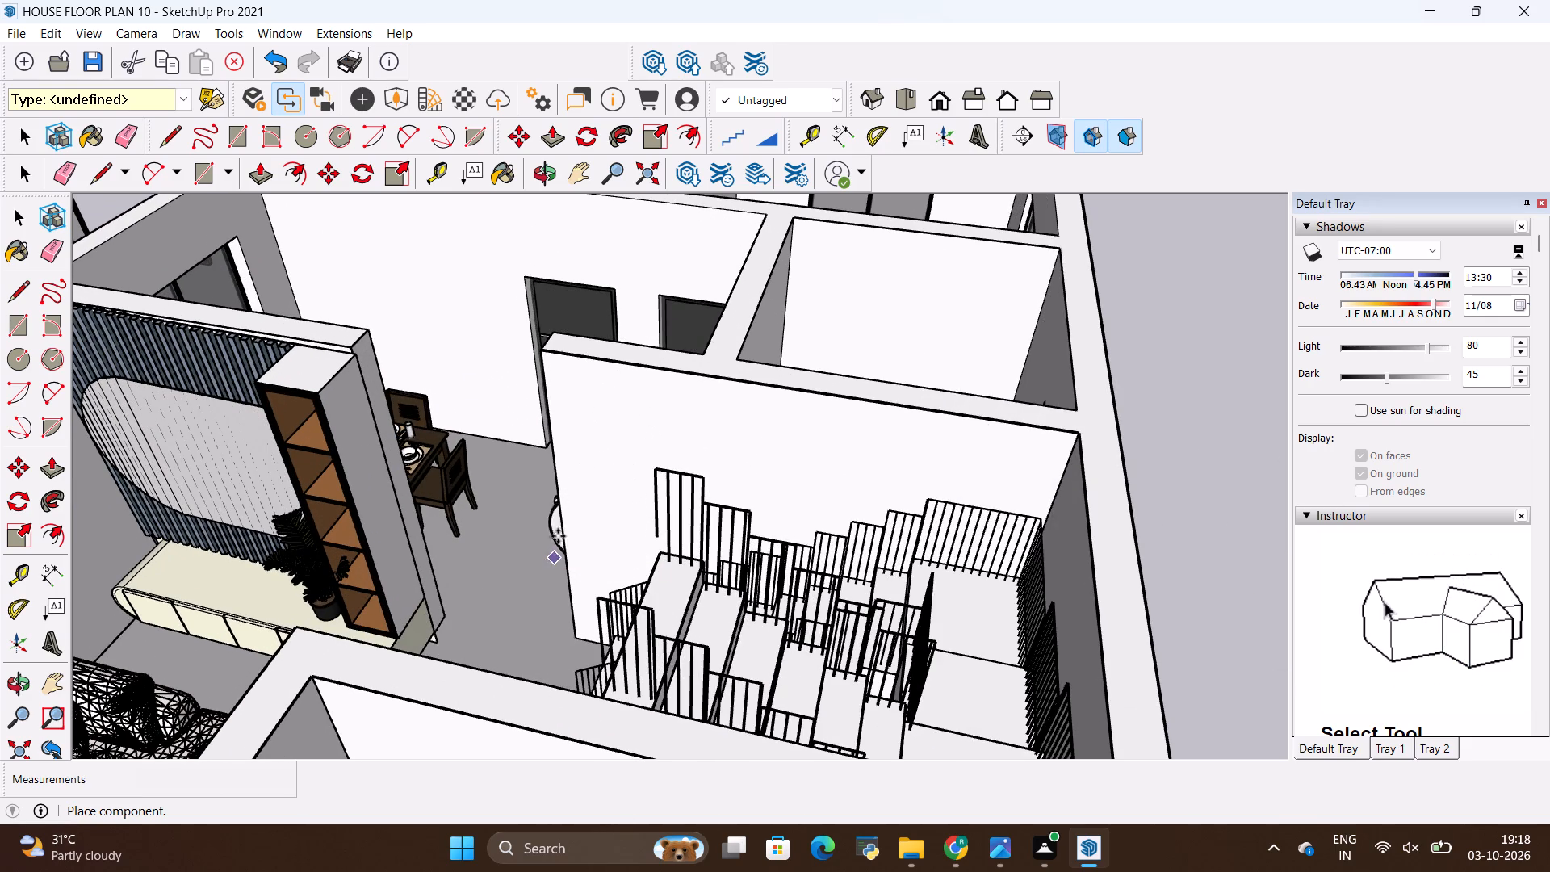
click(573, 509)
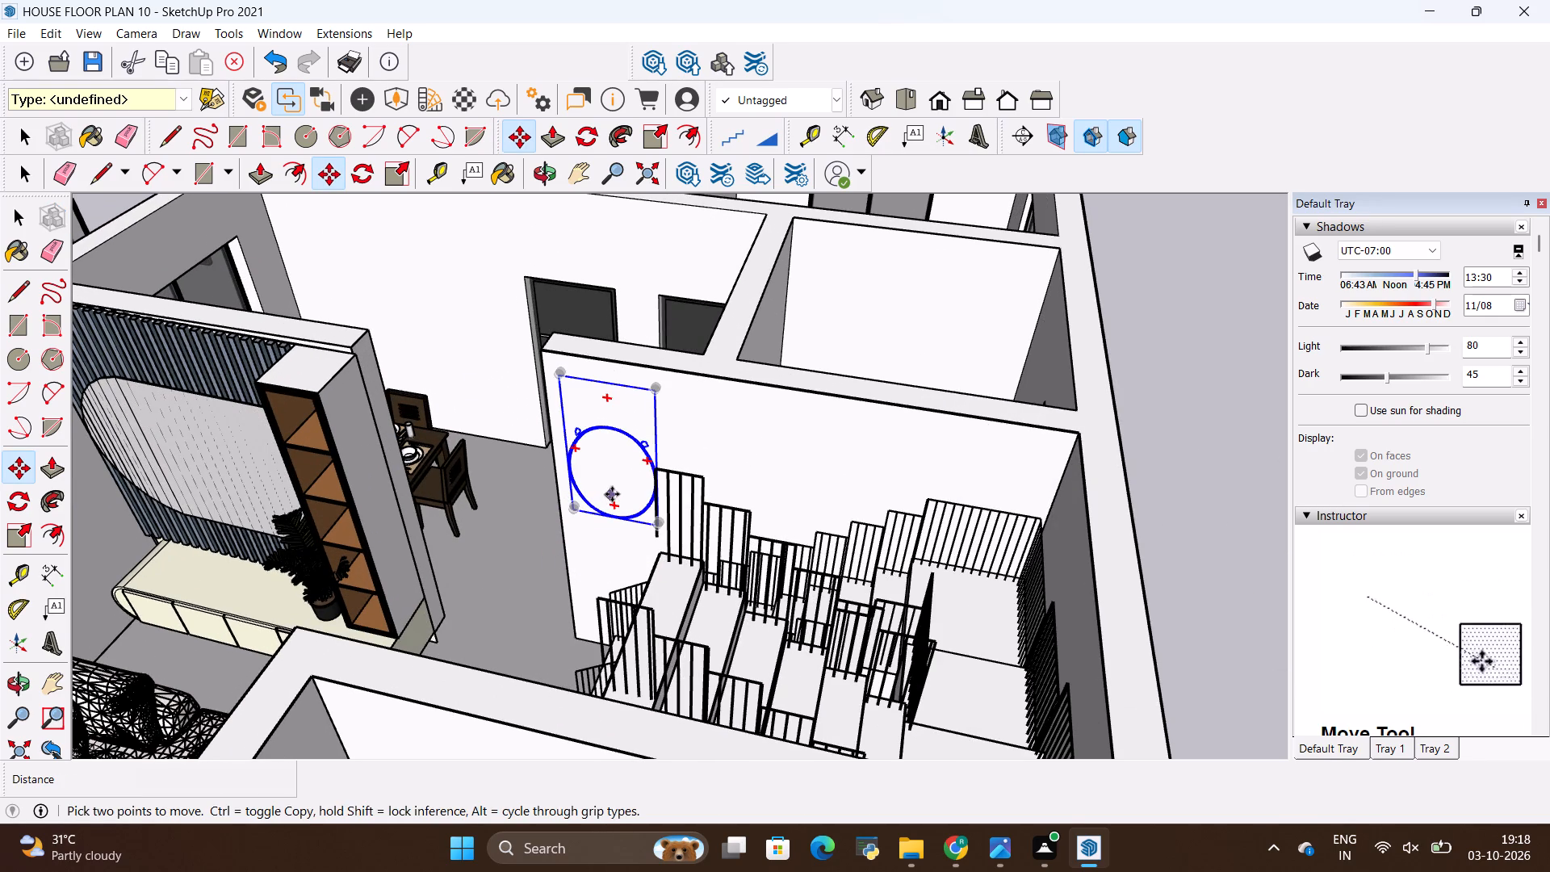
Scale the mirror's thickness along the green axis by about 4.27 so it stands out from the staircase wall, and clear the selection.
key(s)
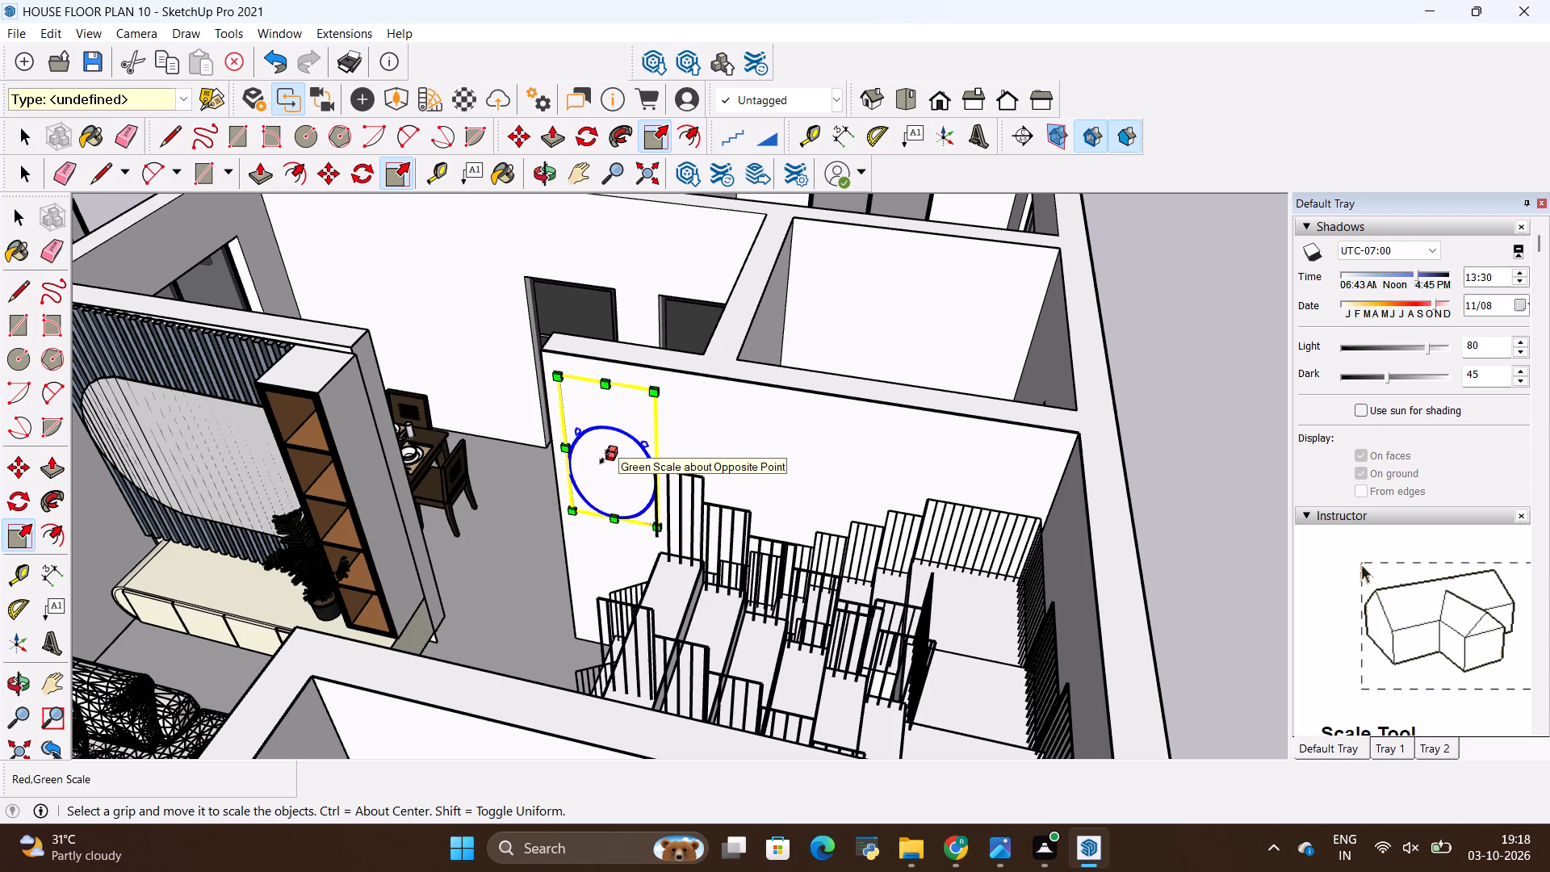
click(607, 455)
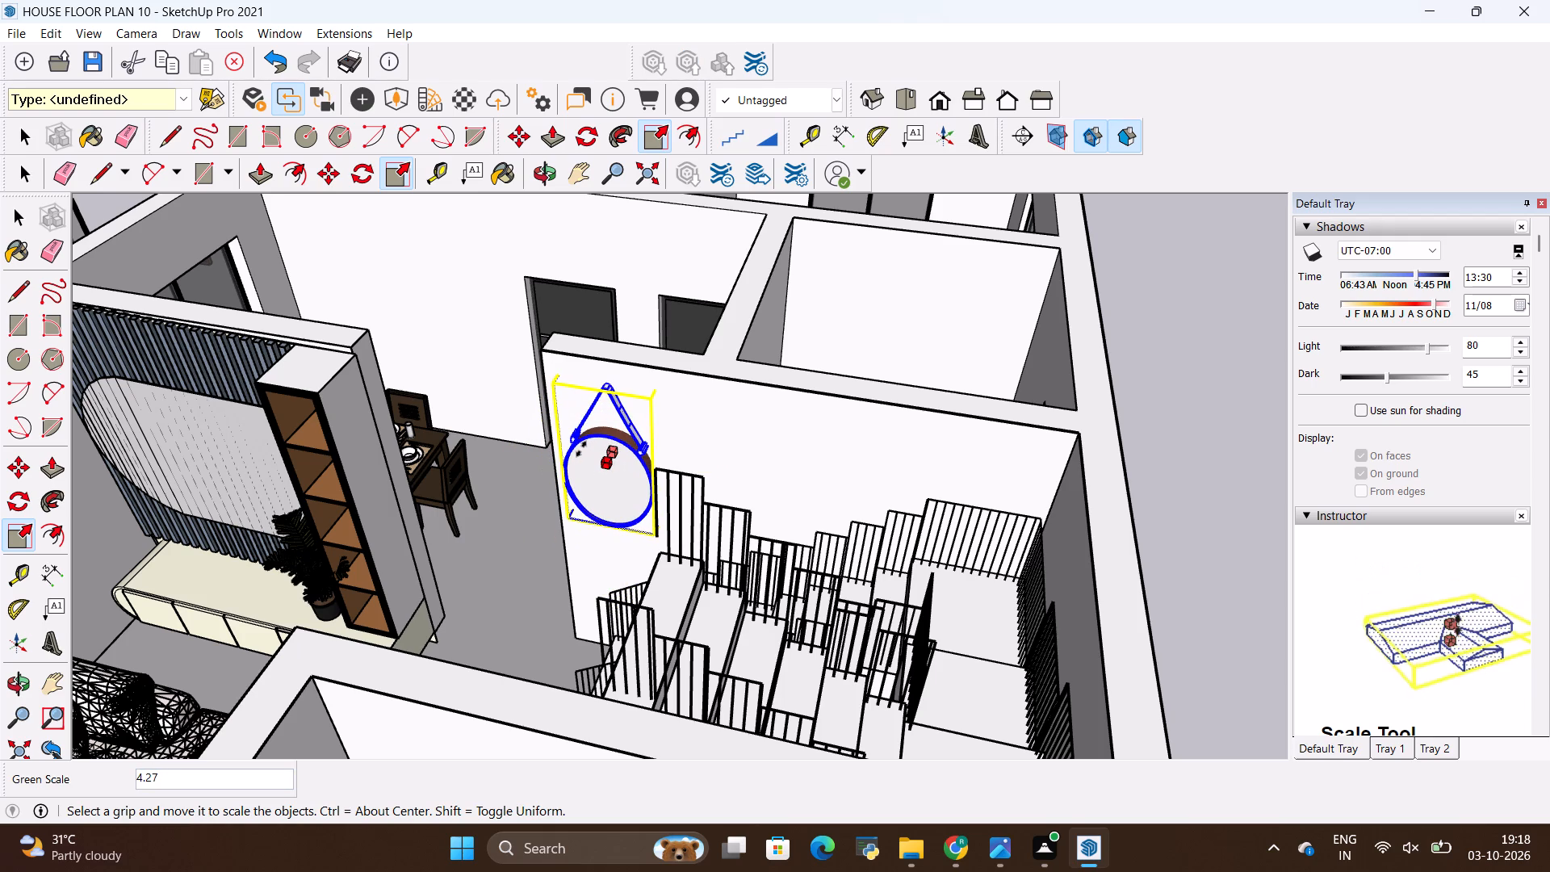
click(581, 449)
key(space)
click(687, 414)
middle_drag(749, 602, 775, 648)
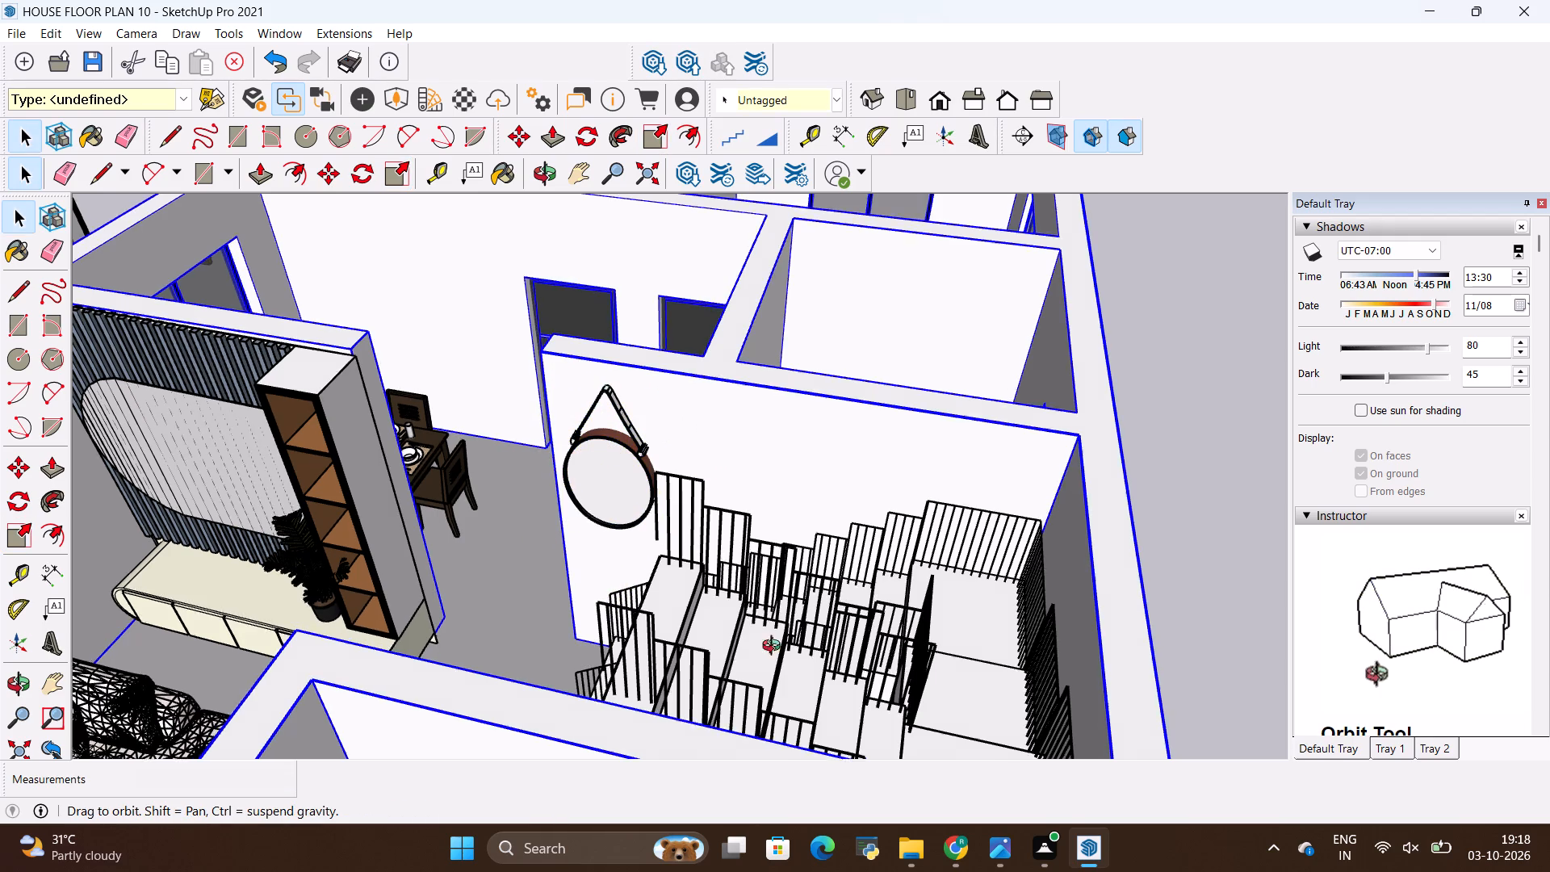
middle_drag(775, 648, 808, 600)
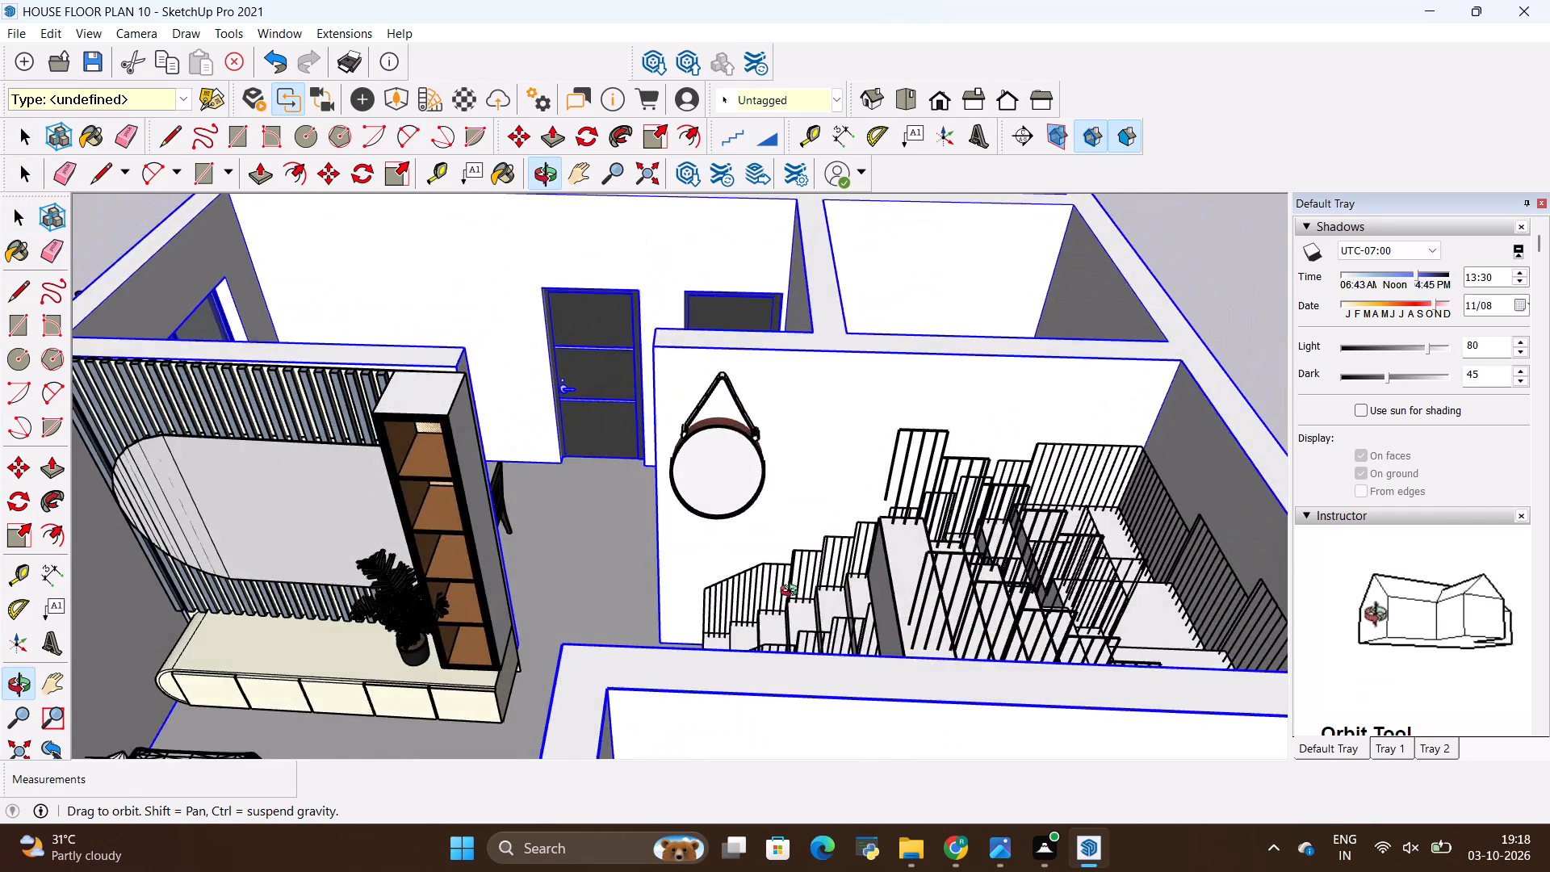
scroll(715, 448, up, 10)
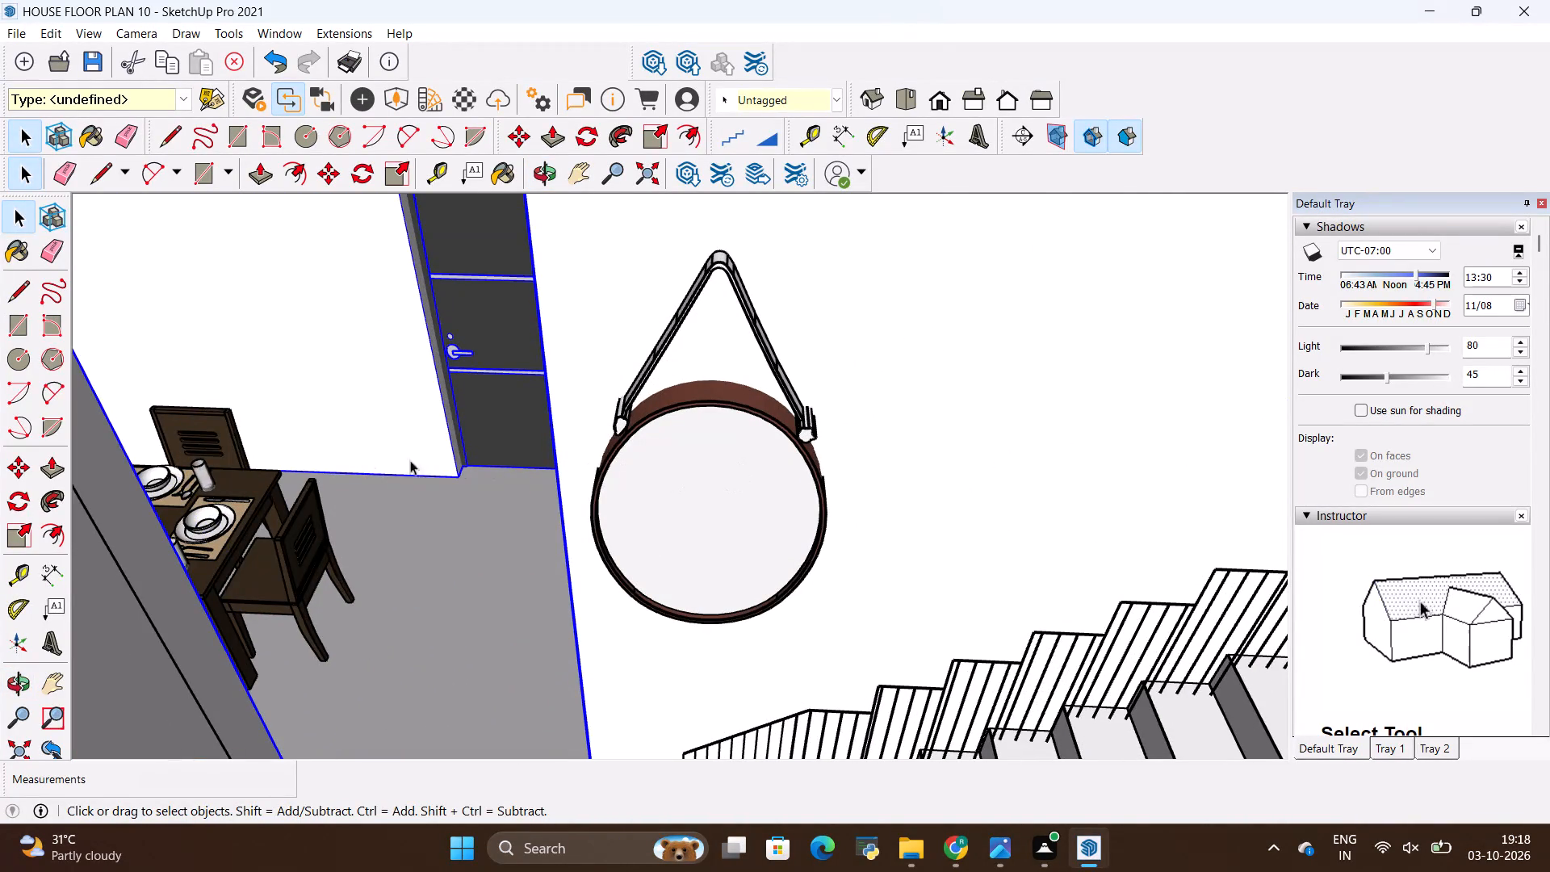
key(space)
click(353, 410)
click(431, 521)
scroll(457, 556, down, 10)
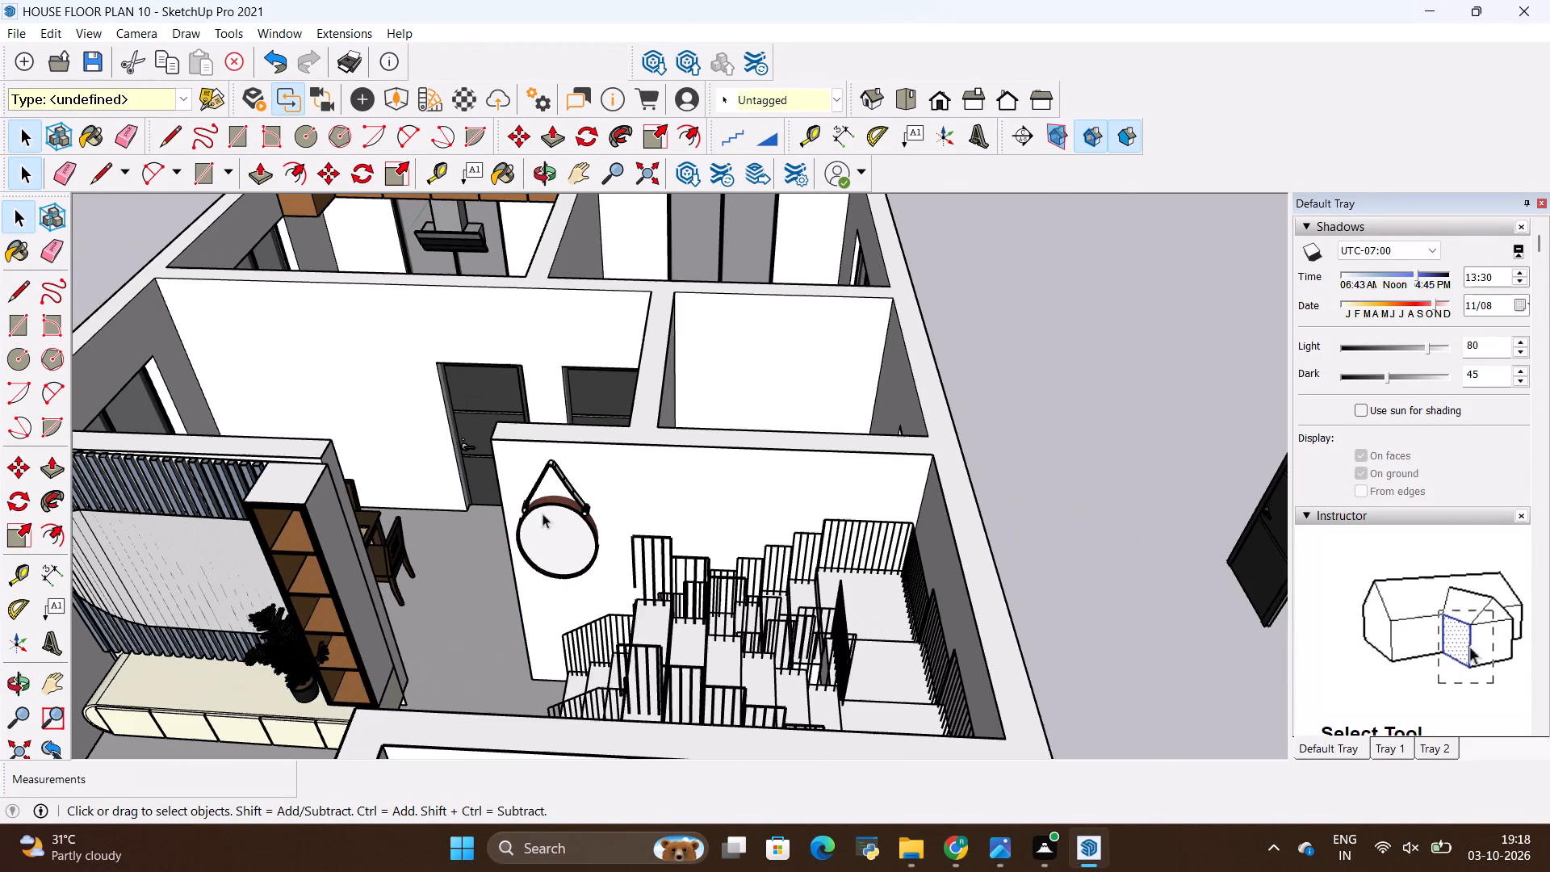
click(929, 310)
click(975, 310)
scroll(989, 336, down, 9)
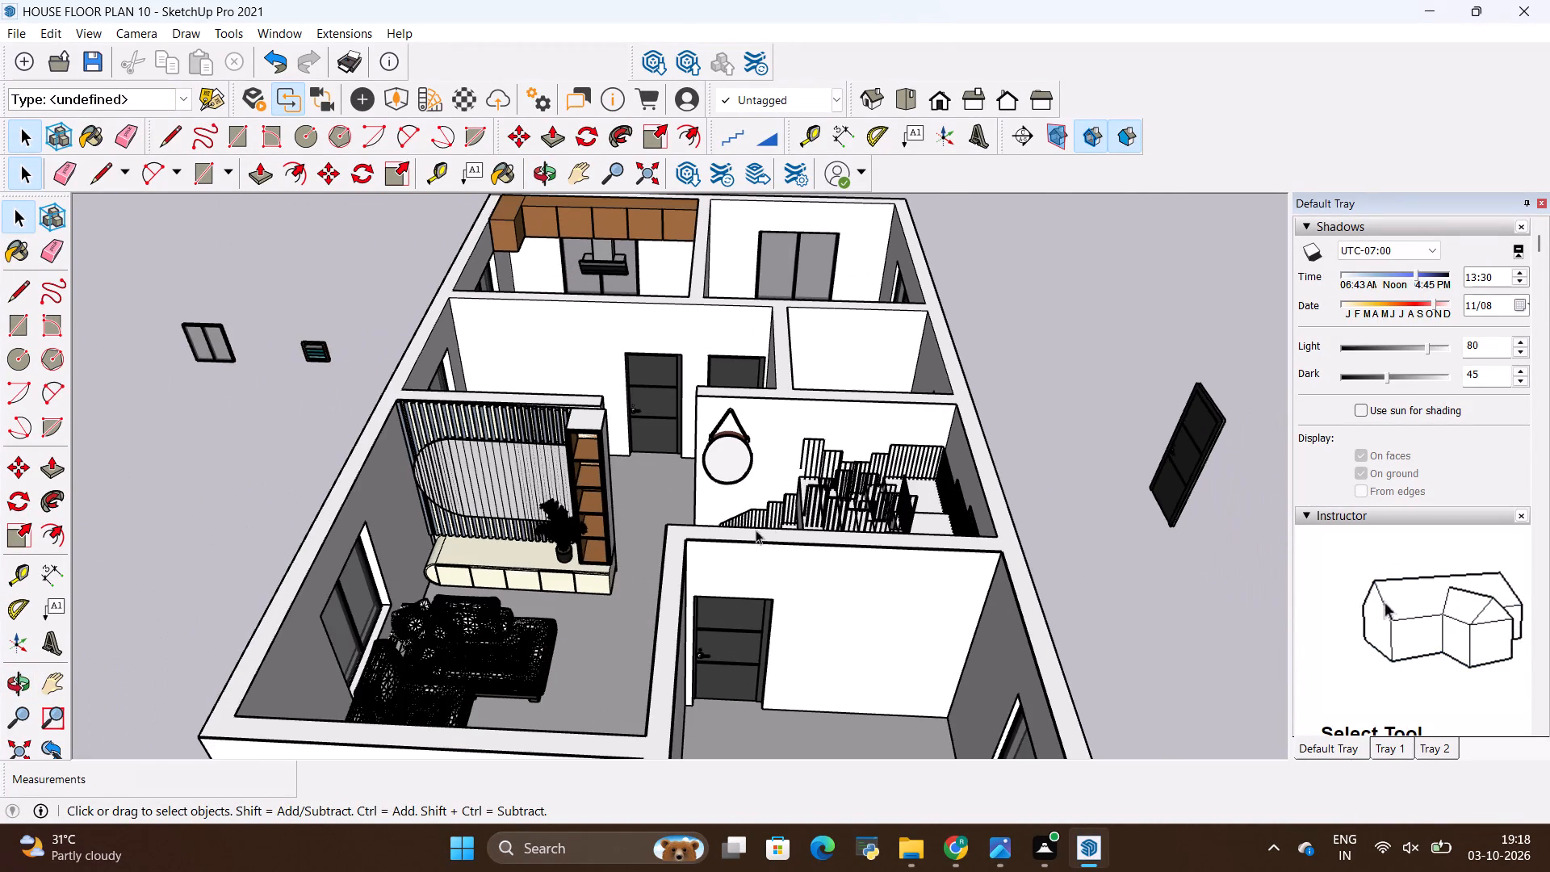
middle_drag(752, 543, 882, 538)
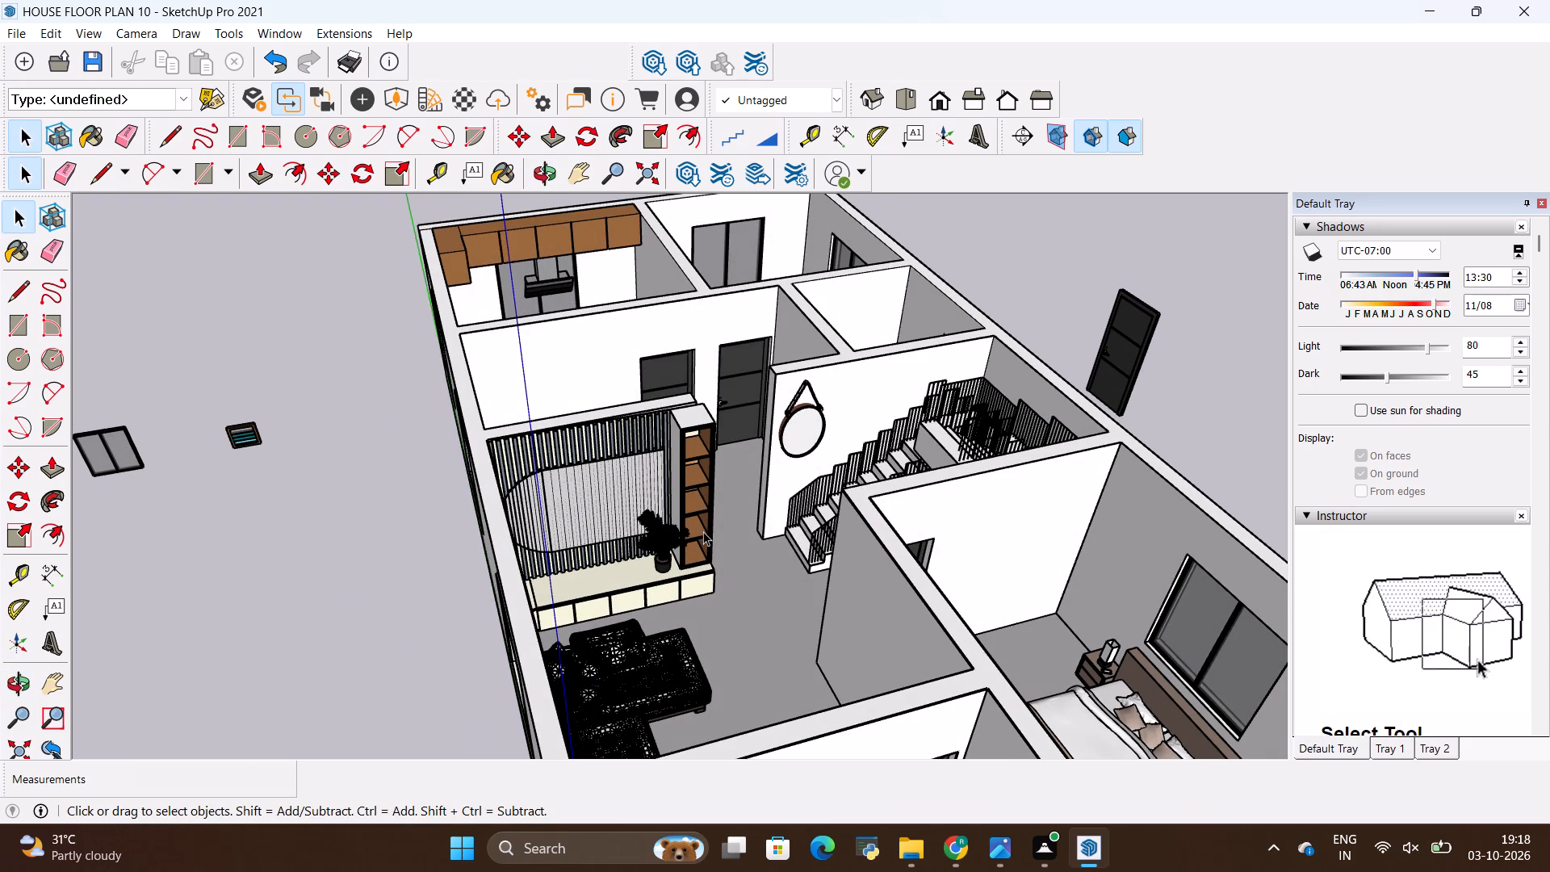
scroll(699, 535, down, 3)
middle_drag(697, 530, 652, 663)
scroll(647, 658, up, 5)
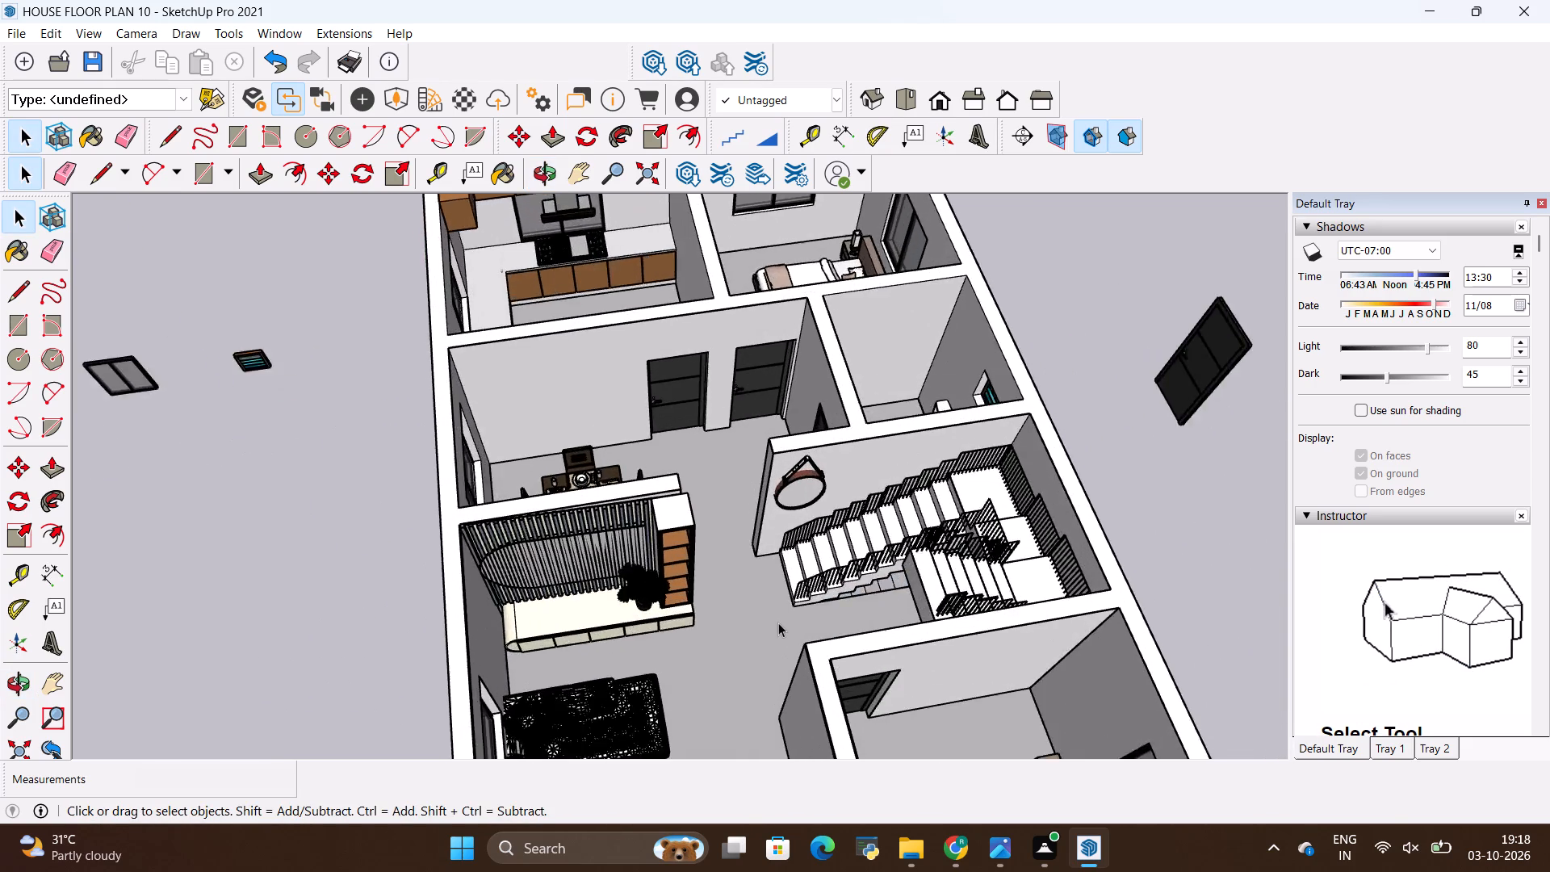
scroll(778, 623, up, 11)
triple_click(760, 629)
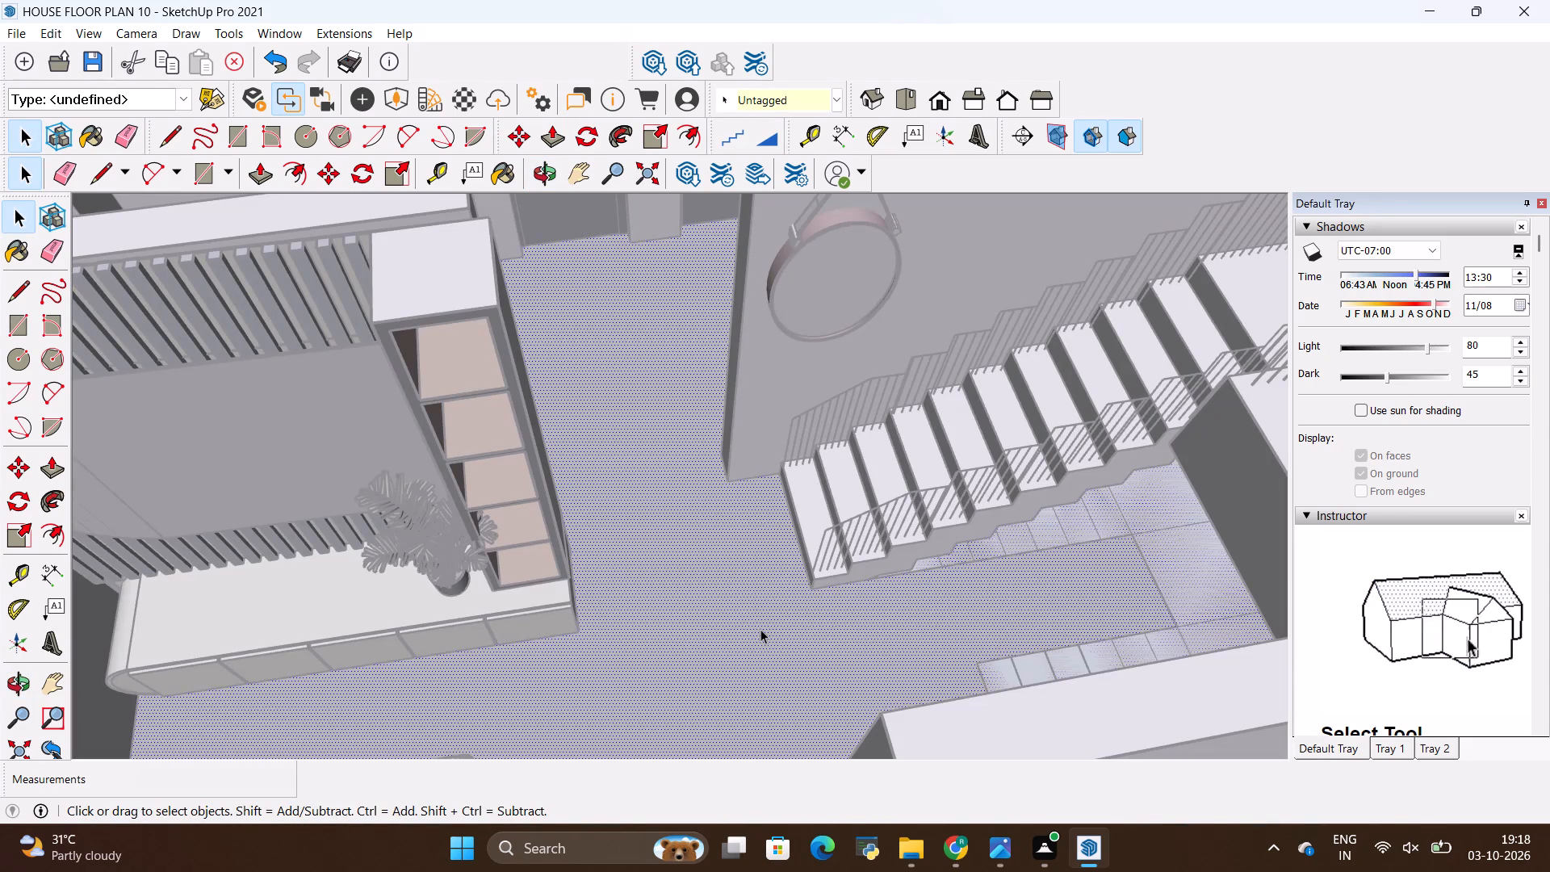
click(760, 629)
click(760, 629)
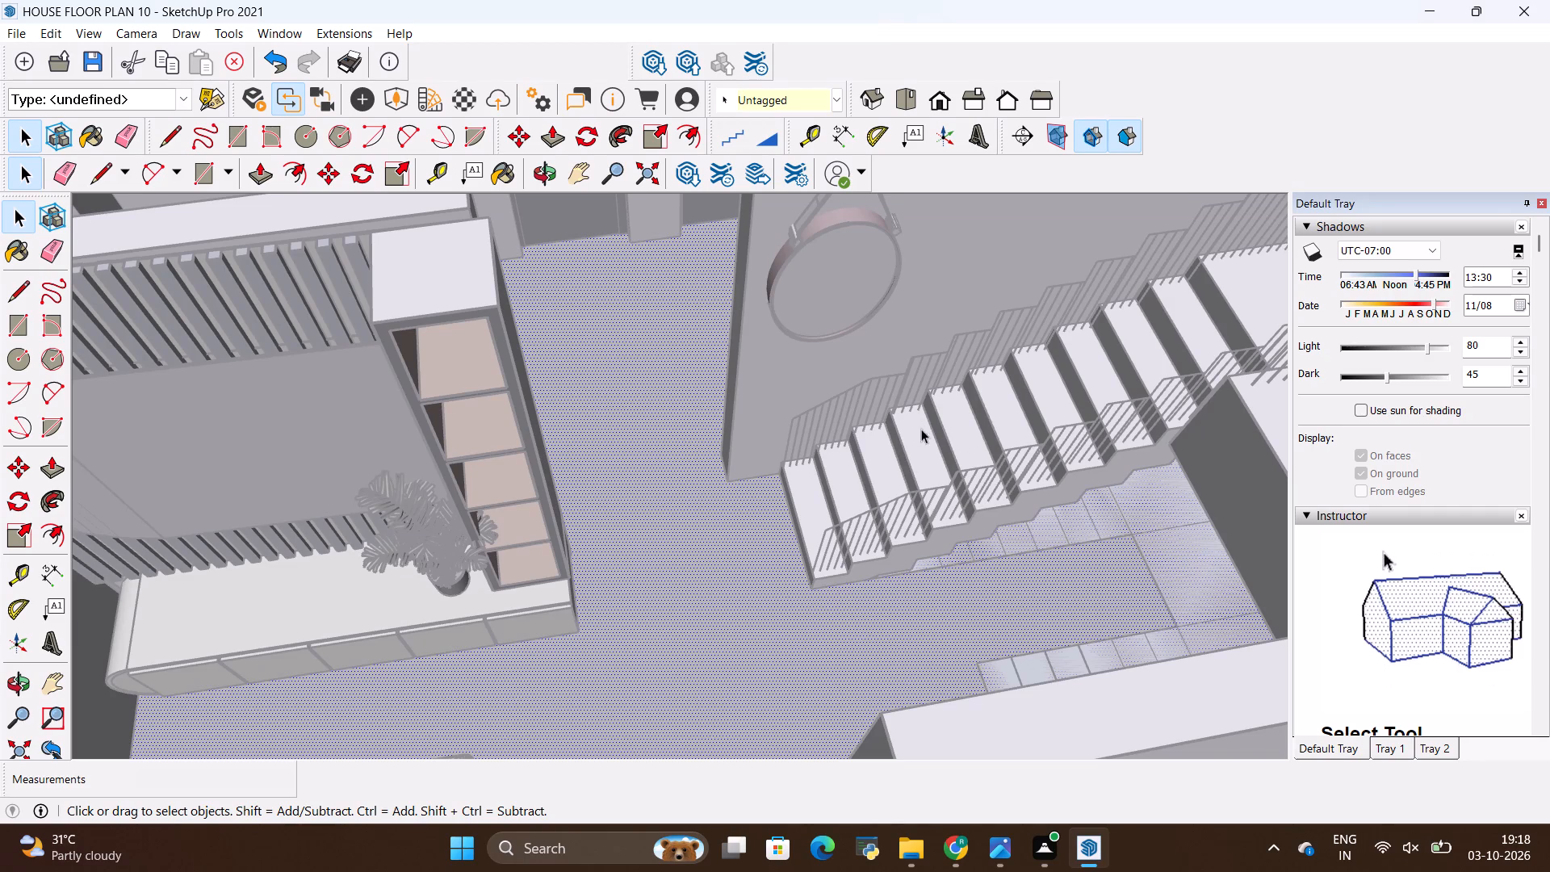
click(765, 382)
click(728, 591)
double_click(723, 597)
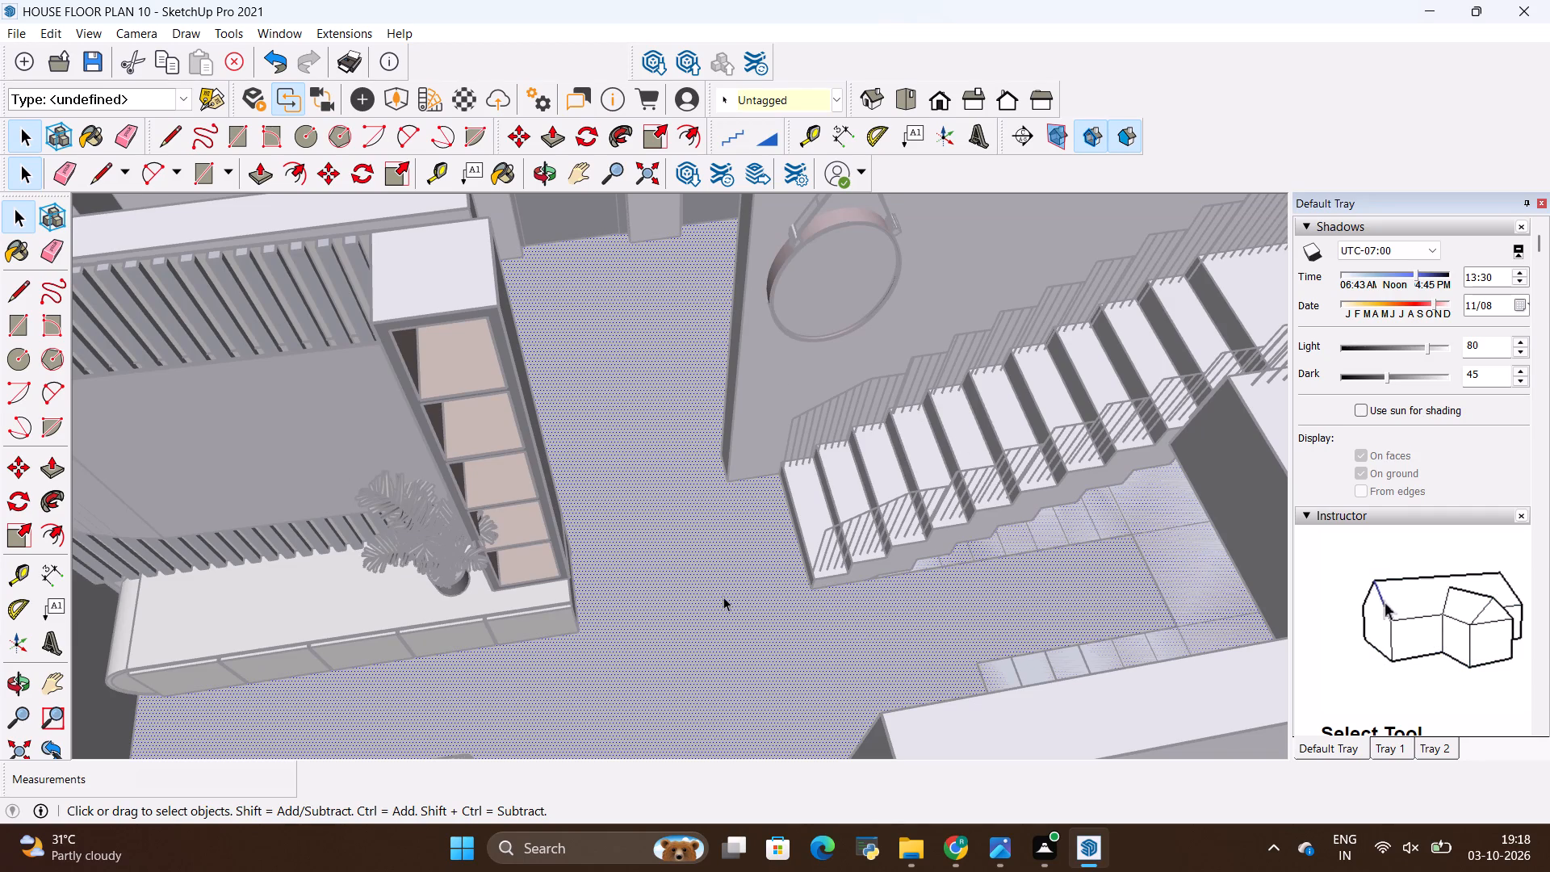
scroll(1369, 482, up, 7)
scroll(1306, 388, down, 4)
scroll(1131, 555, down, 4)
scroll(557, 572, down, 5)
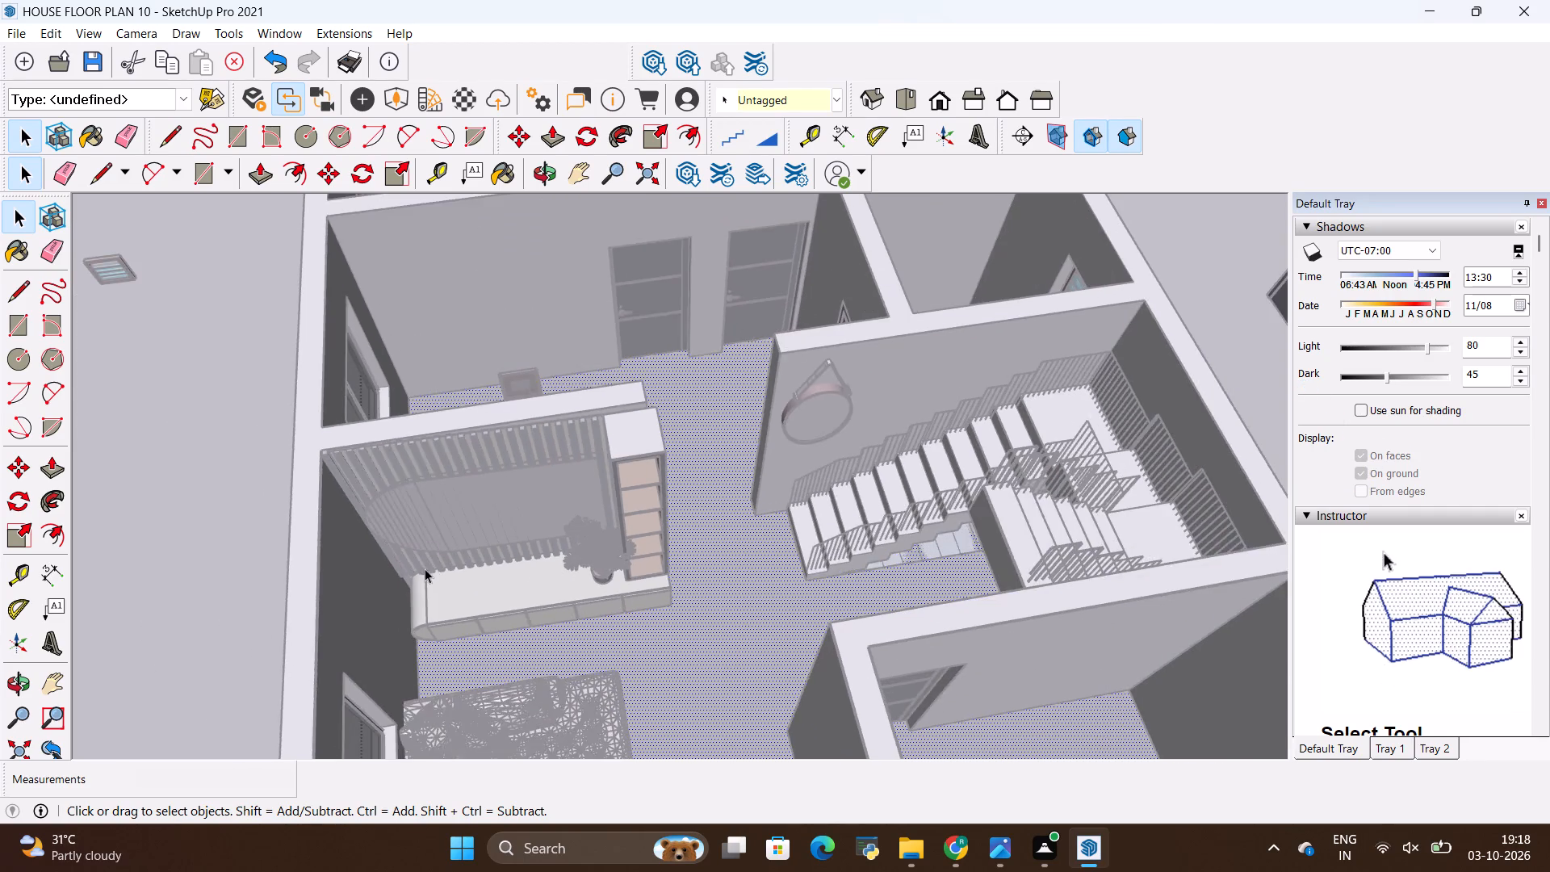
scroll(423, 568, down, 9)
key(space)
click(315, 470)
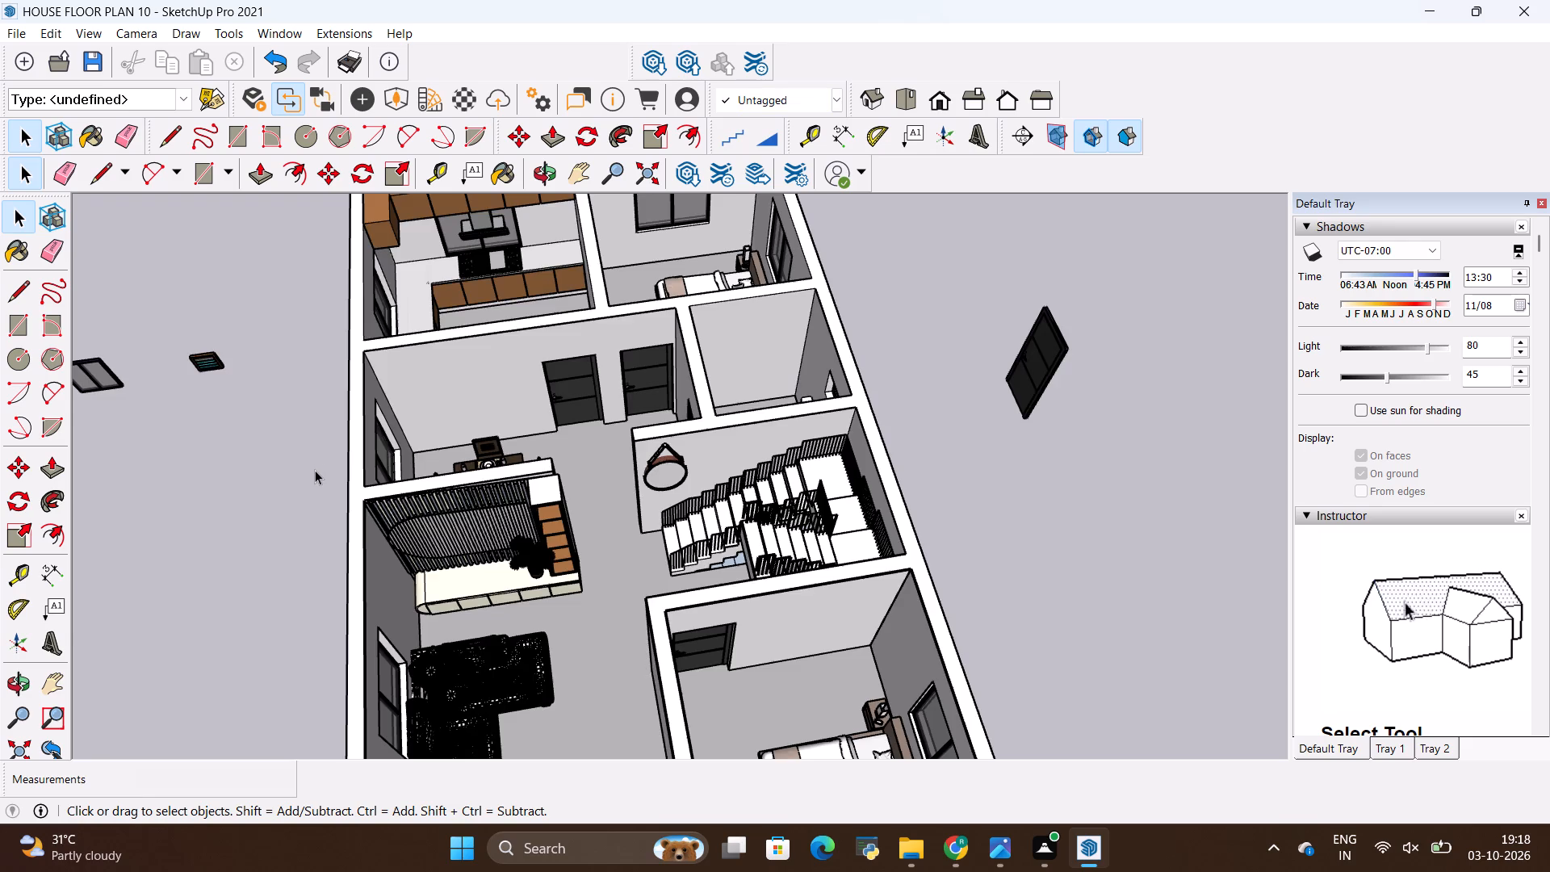
Open the house's floor slab for editing, paint its top face with the Carrera Marble material, and close the group.
scroll(463, 471, down, 7)
middle_drag(506, 412, 542, 320)
scroll(558, 606, up, 9)
double_click(567, 674)
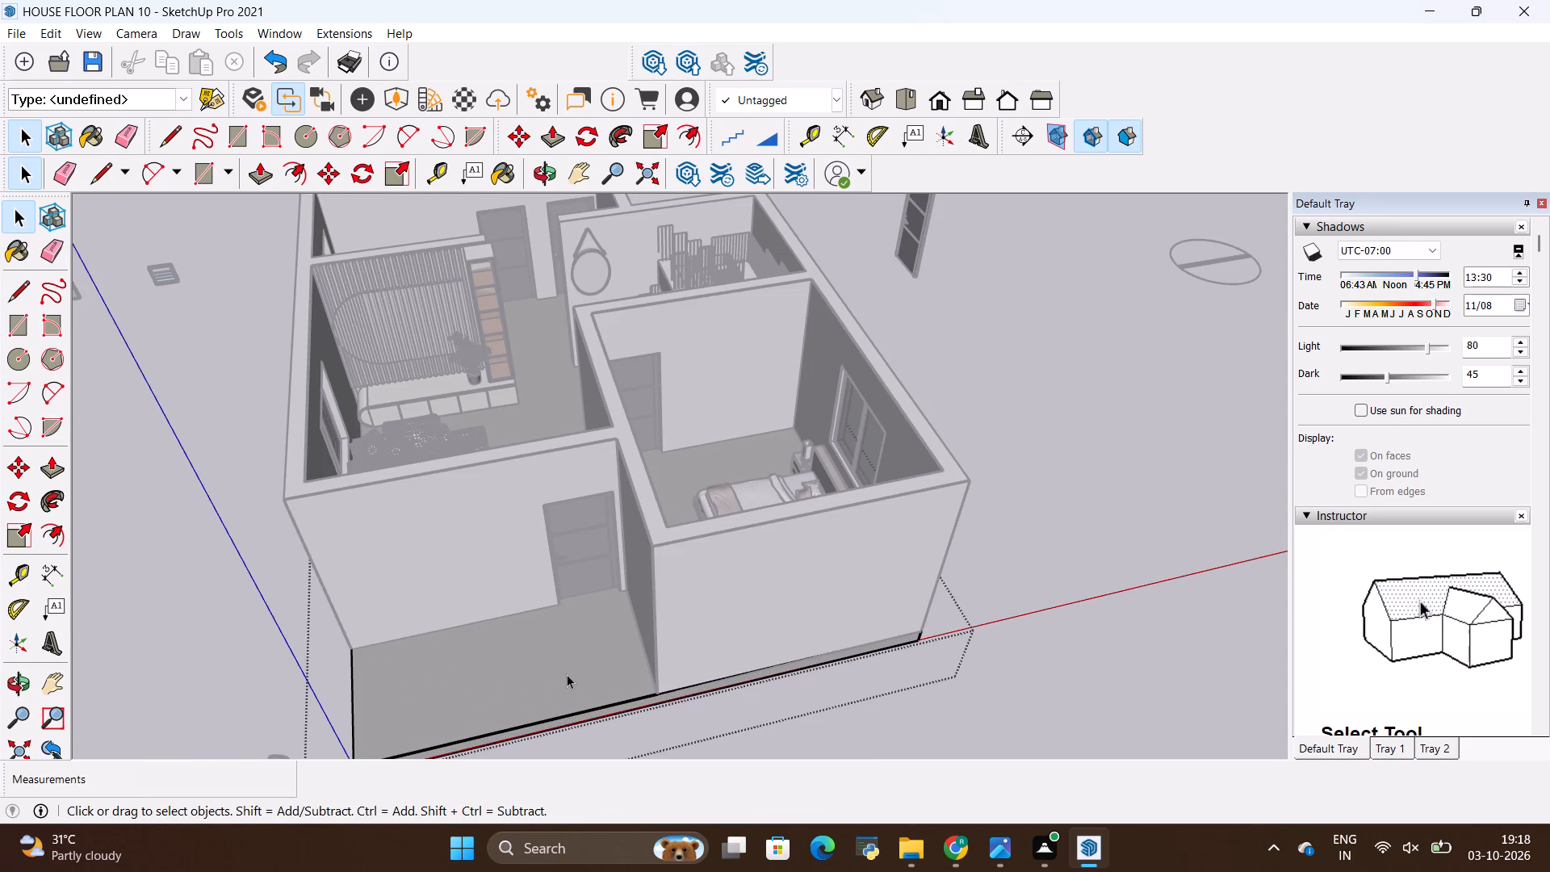
triple_click(565, 674)
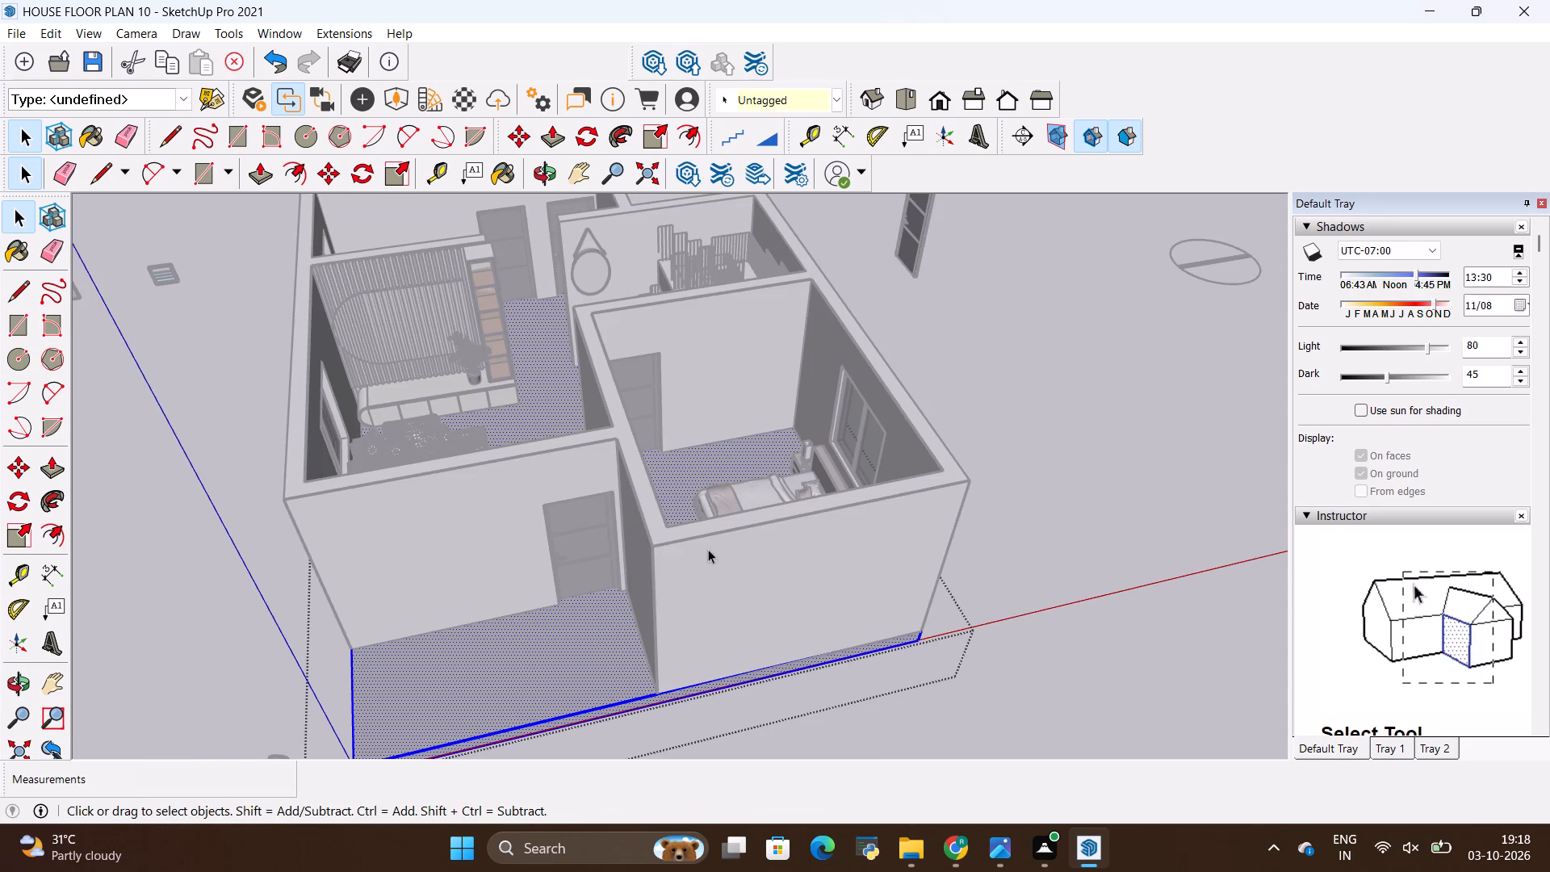
scroll(1426, 399, up, 3)
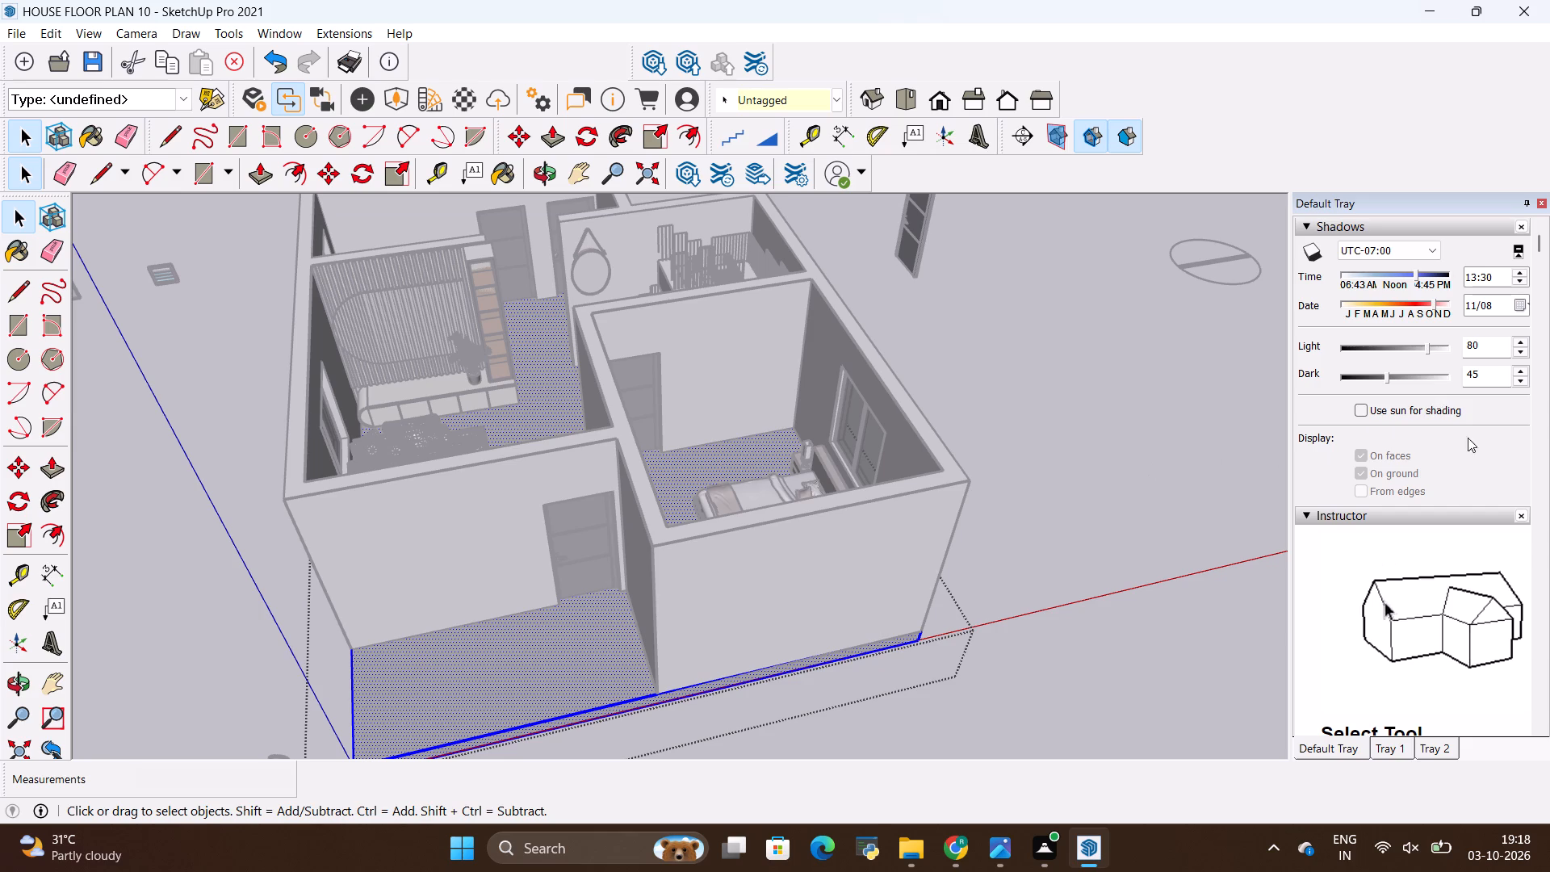
scroll(1548, 519, up, 2)
scroll(1510, 467, down, 8)
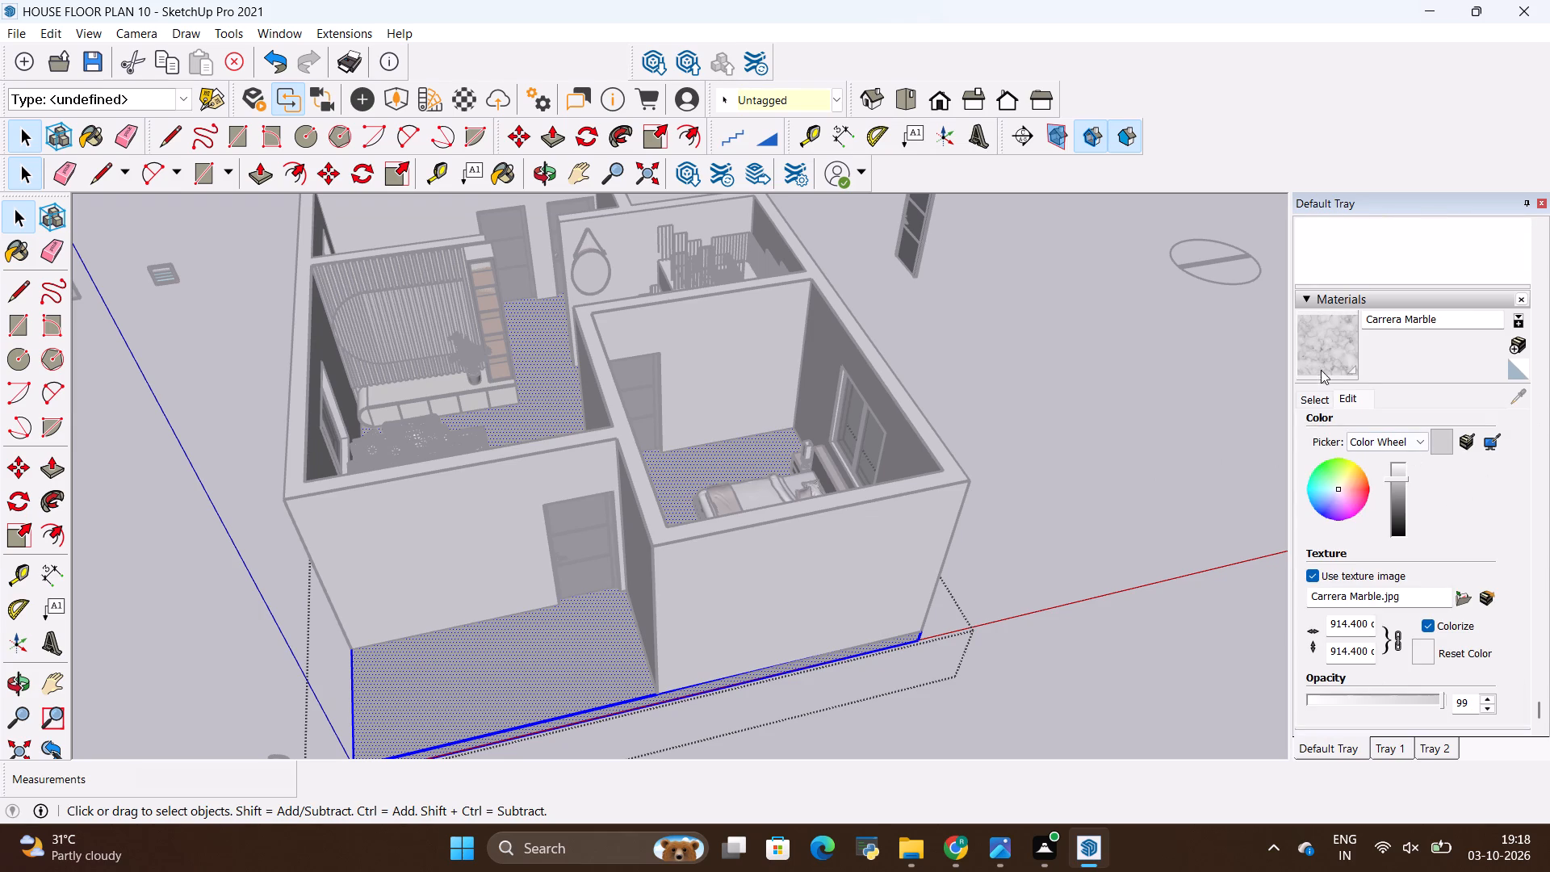
click(1325, 362)
click(552, 693)
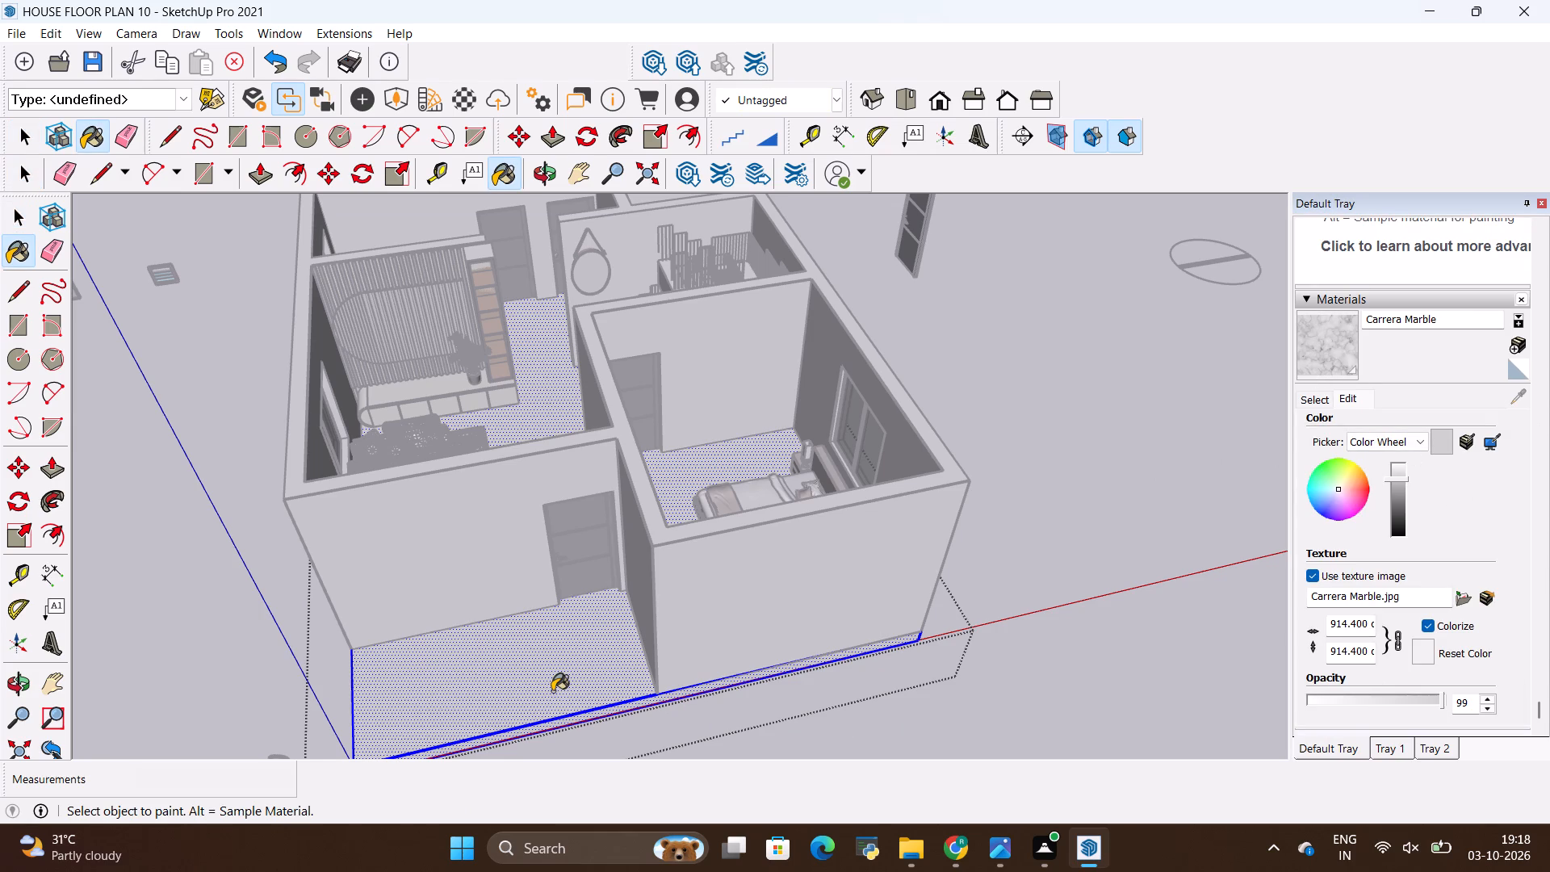
scroll(576, 636, up, 3)
key(space)
click(1141, 551)
Inspect the painted floor finish up close by the entrance door and from above the front bedroom.
scroll(702, 506, up, 1)
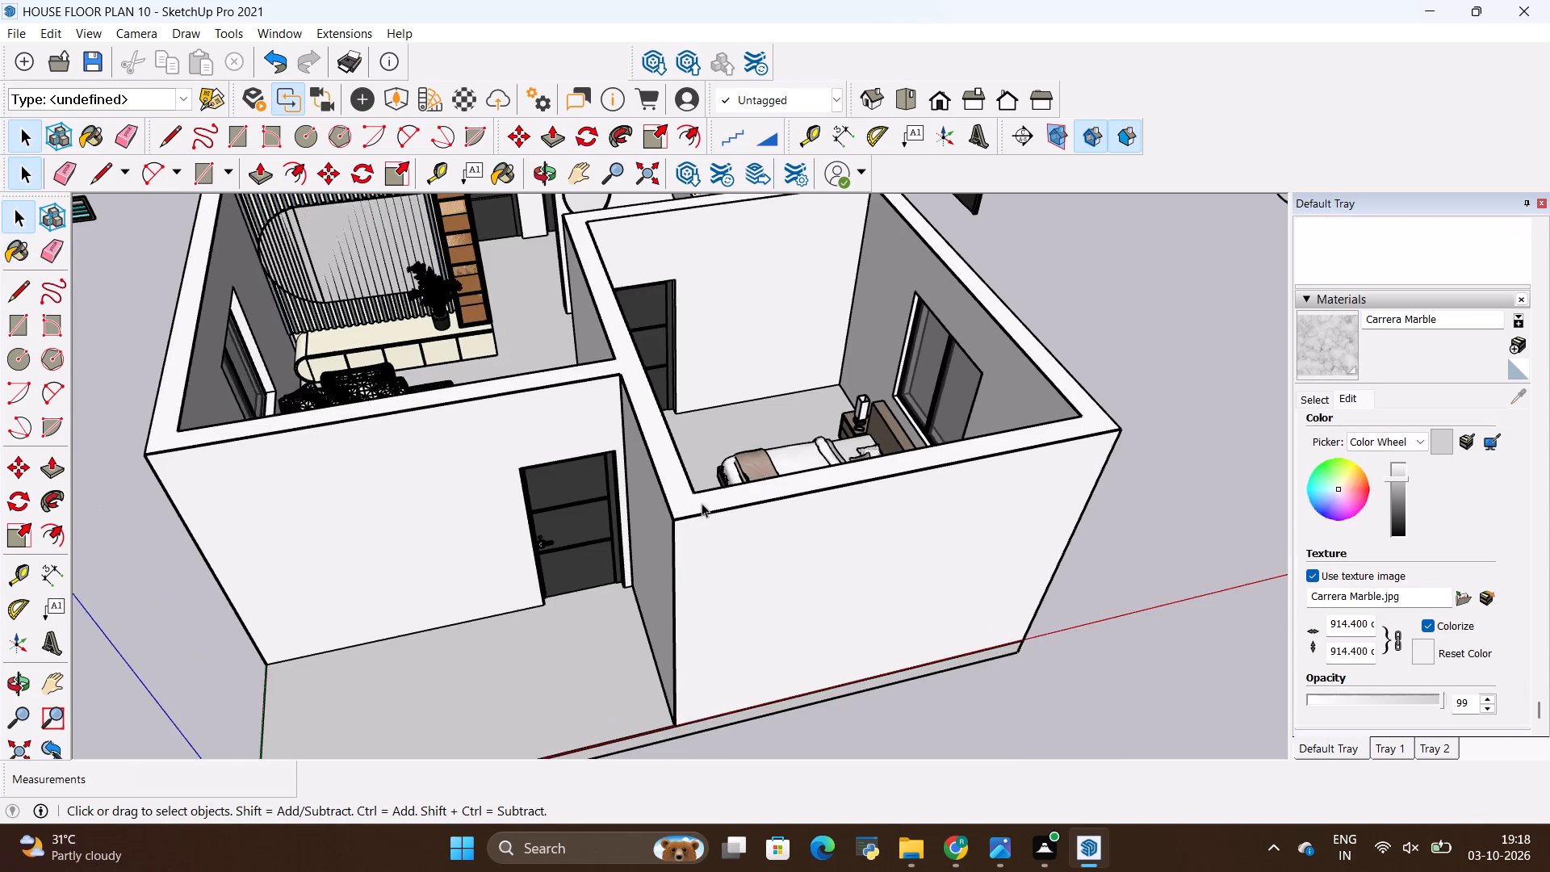
middle_drag(702, 503, 792, 563)
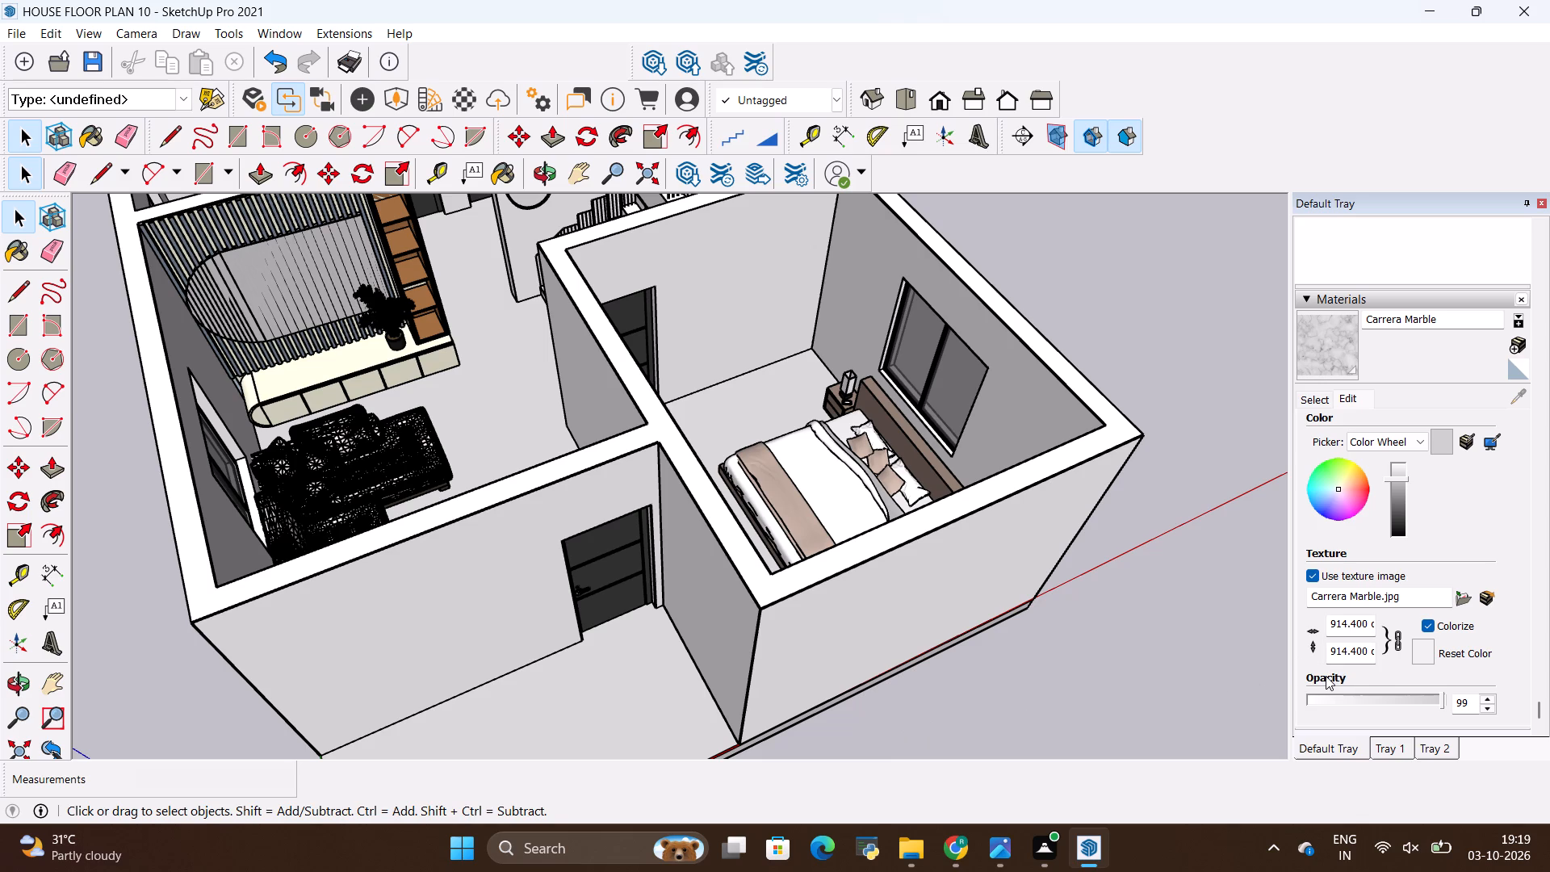
scroll(1156, 688, up, 2)
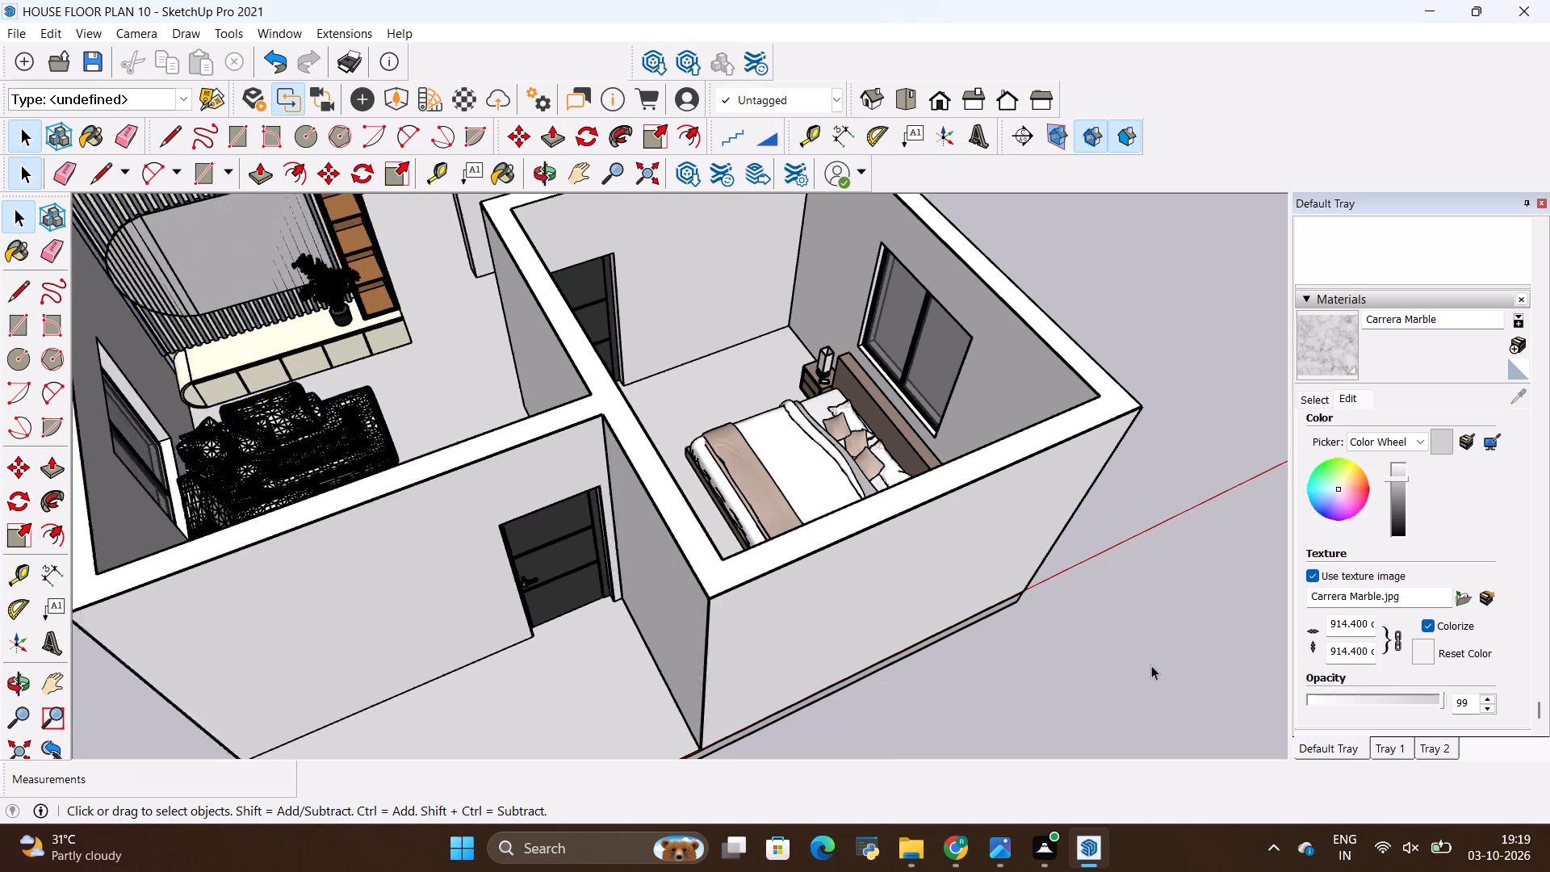
scroll(392, 715, up, 16)
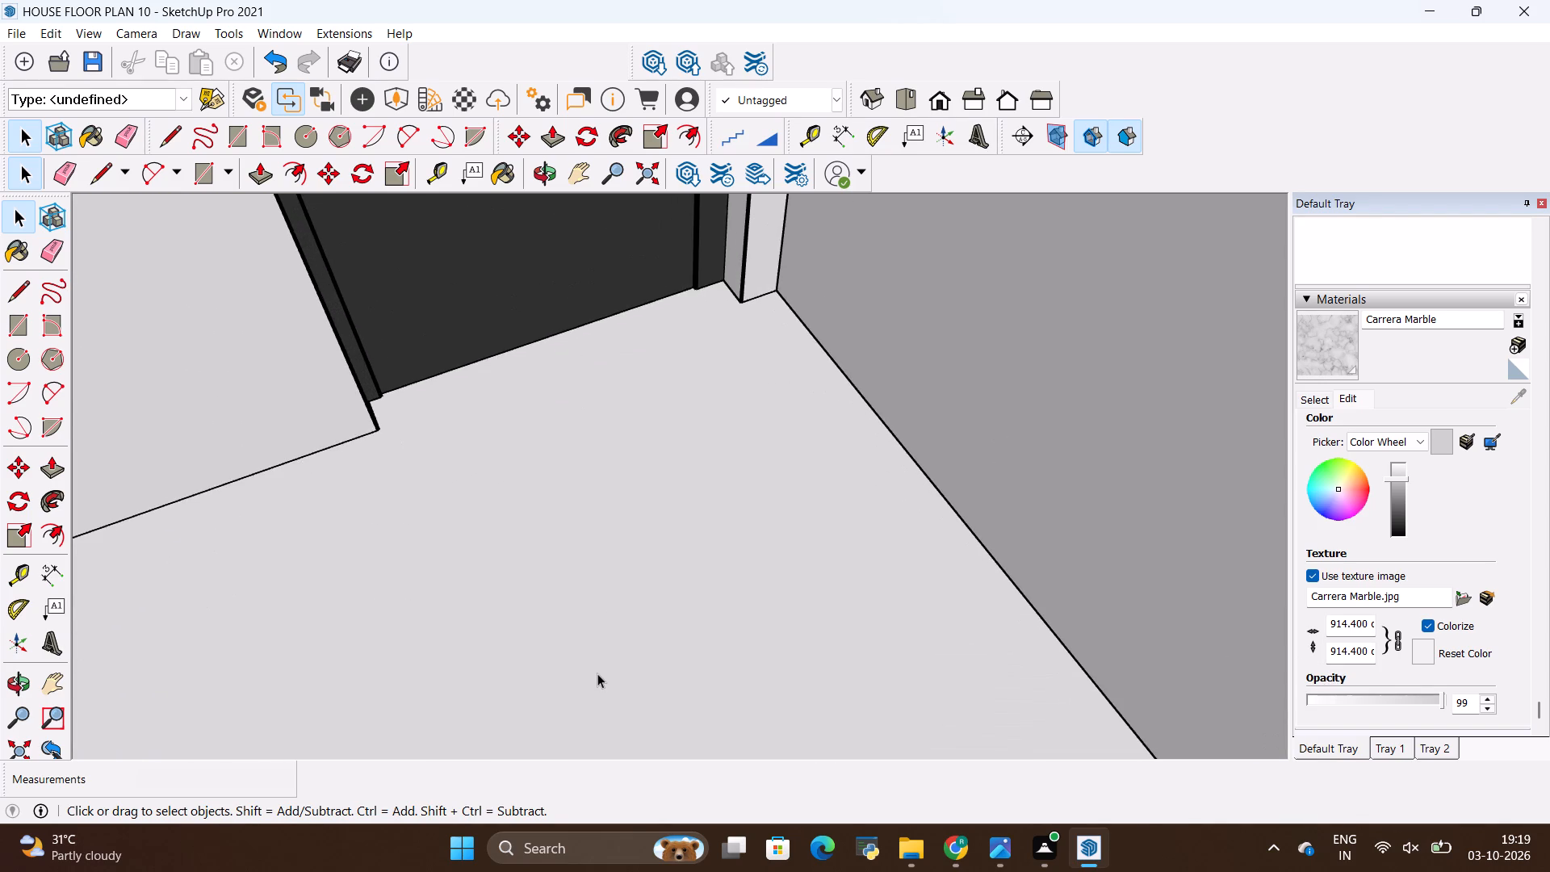
scroll(597, 673, down, 20)
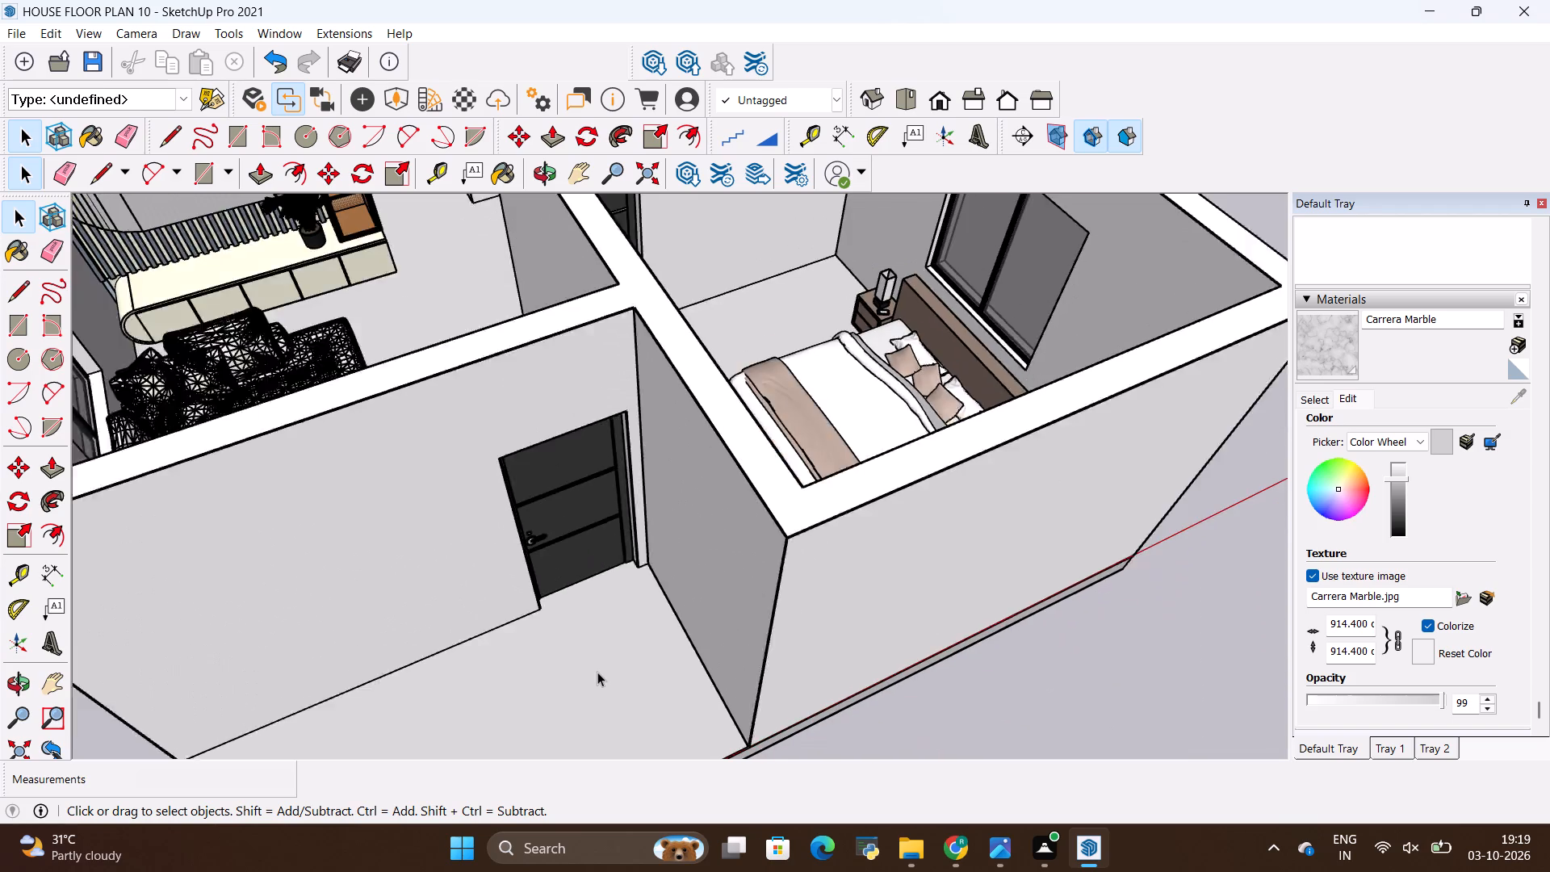
scroll(597, 672, down, 19)
scroll(600, 672, down, 4)
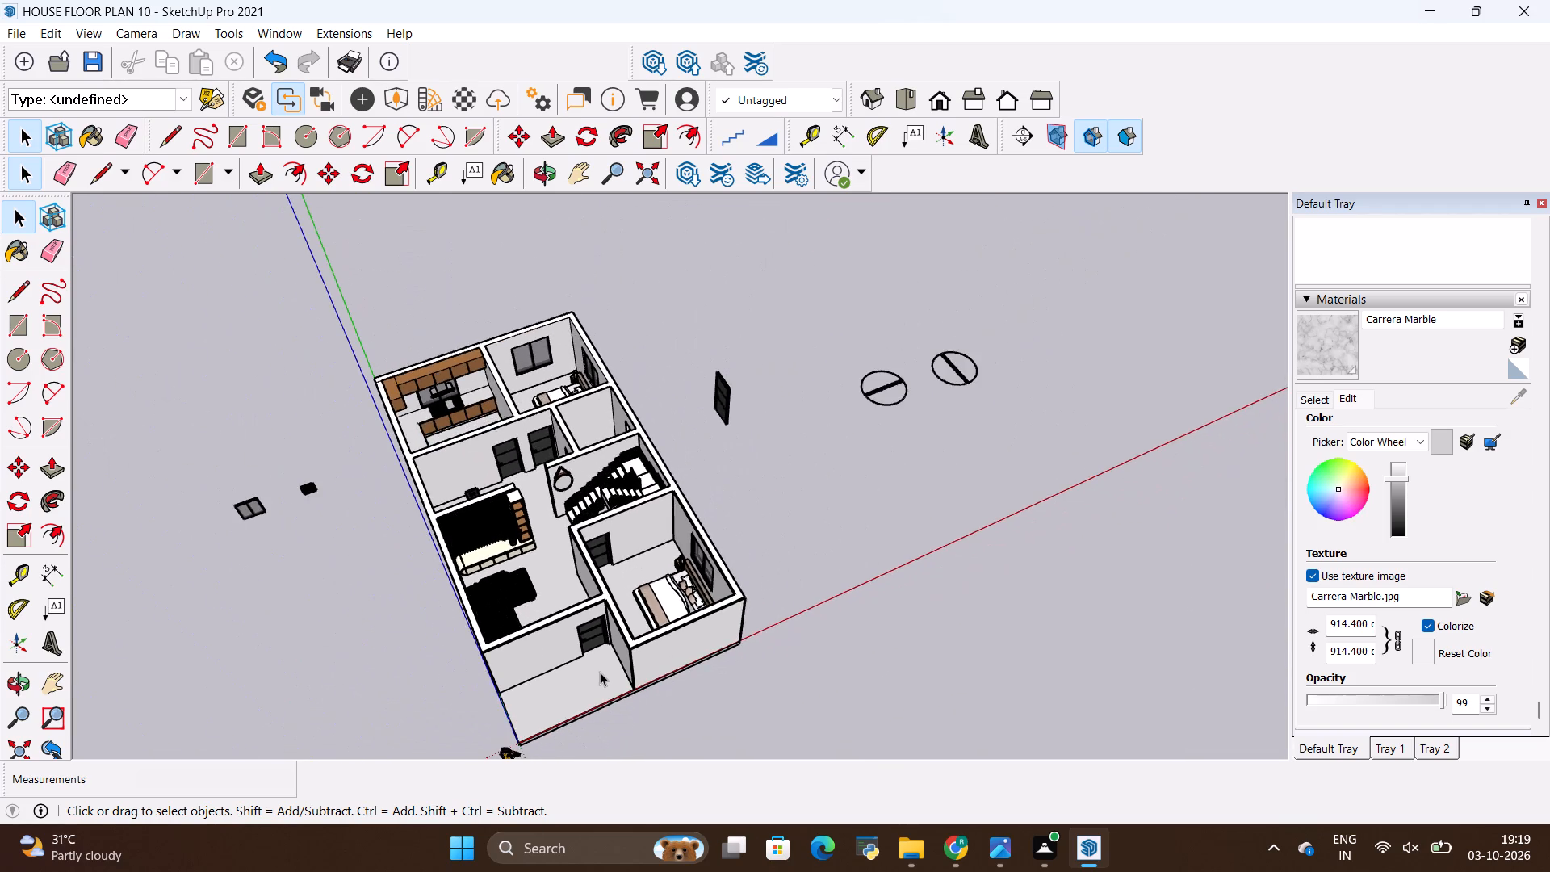
Examine the staircase mirror and the living room's TV wall, shelf unit and potted palm from above and at eye level.
middle_drag(591, 597, 417, 534)
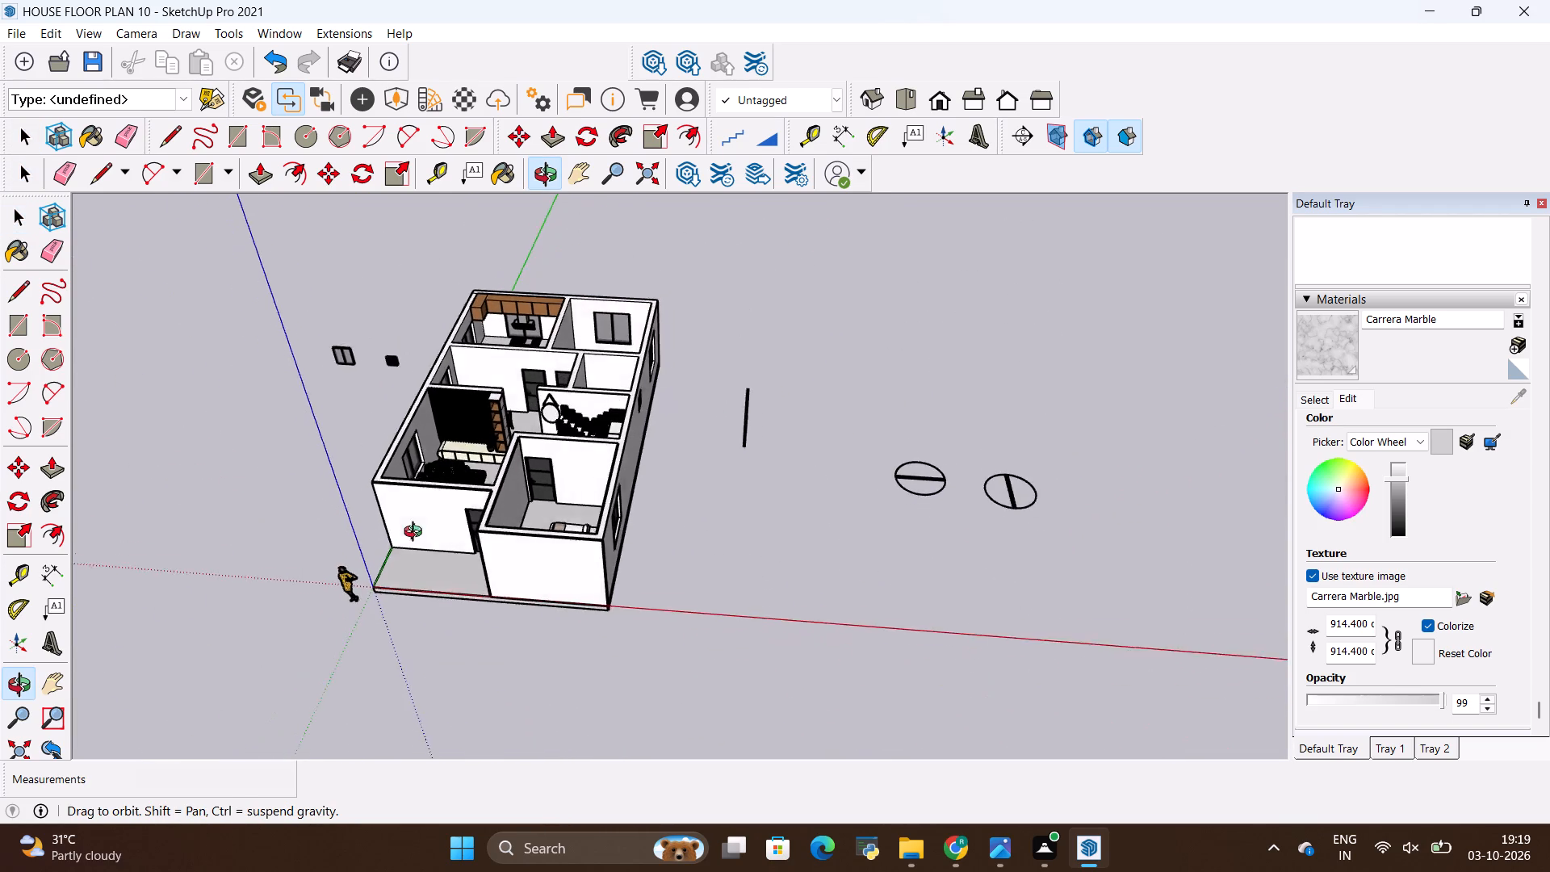
middle_drag(417, 534, 425, 524)
scroll(492, 367, up, 15)
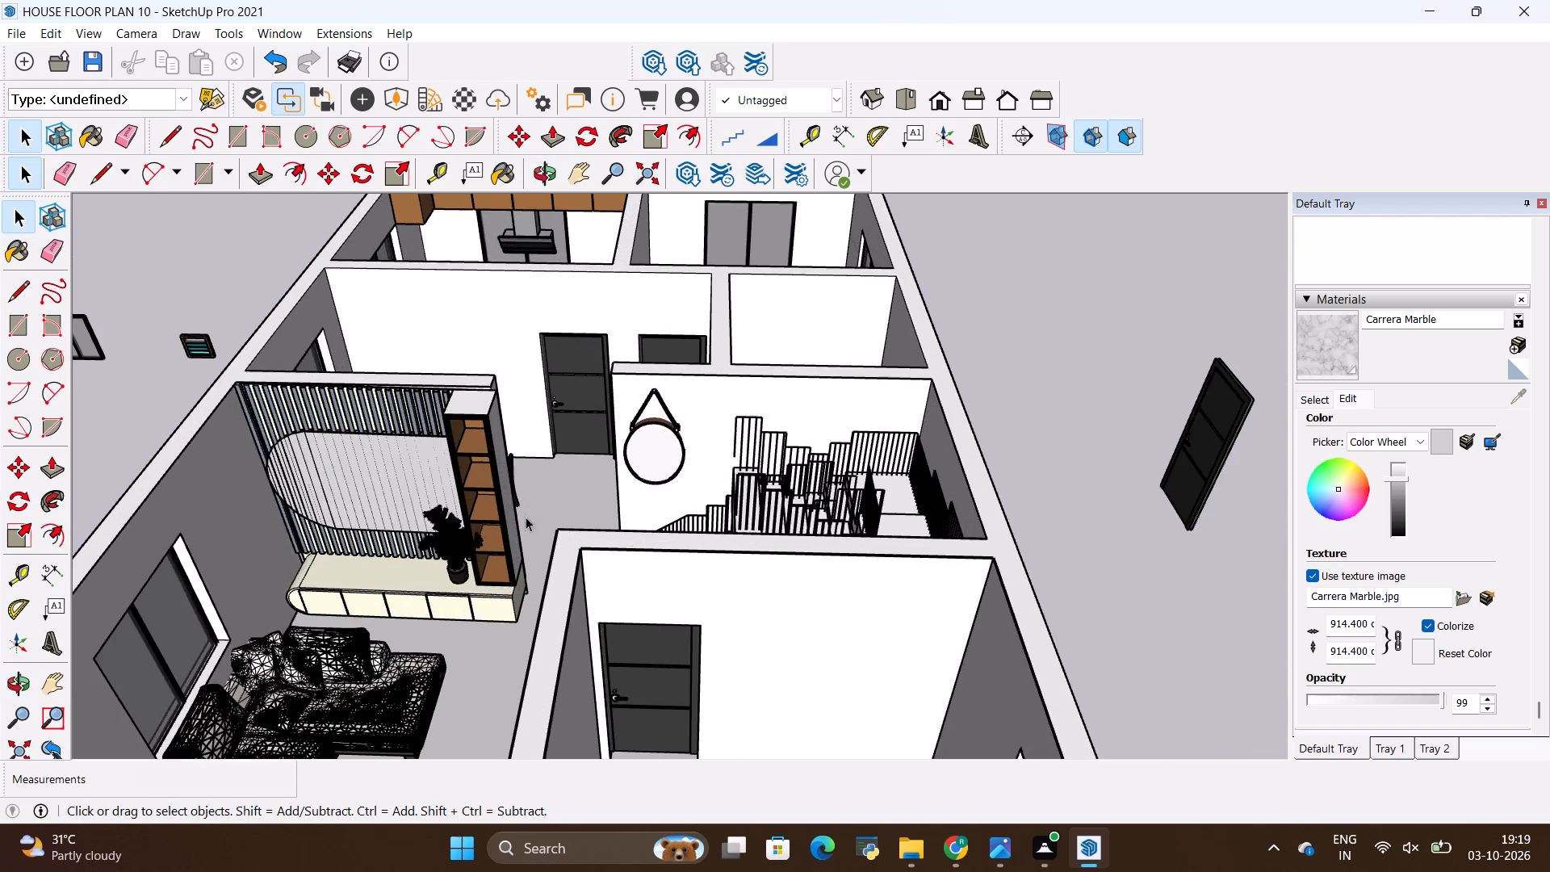
scroll(522, 527, up, 13)
middle_drag(593, 602, 789, 621)
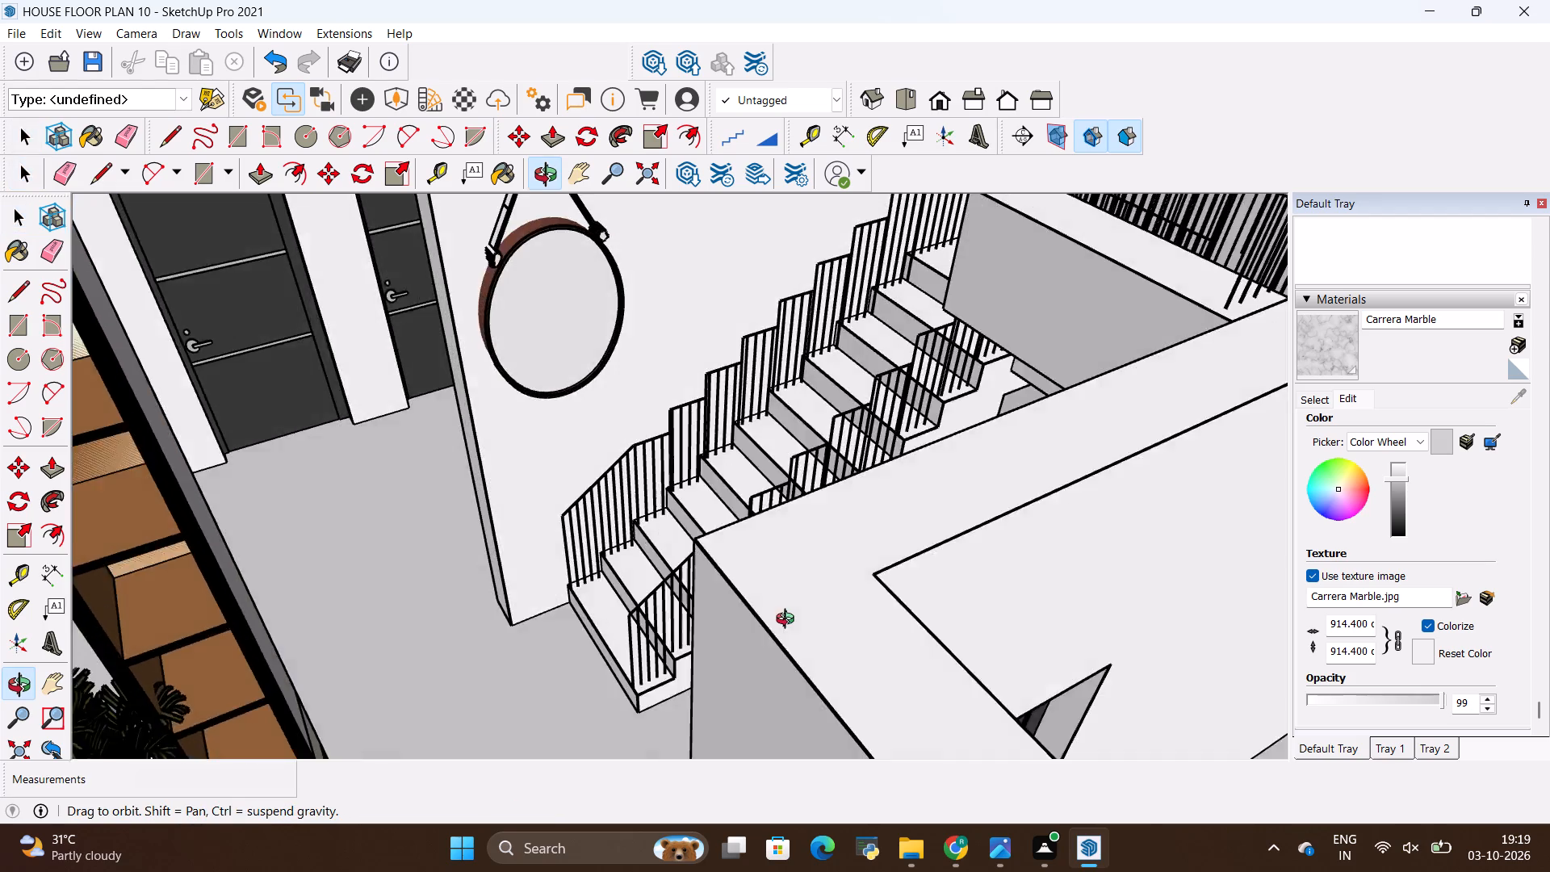
middle_drag(789, 621, 544, 422)
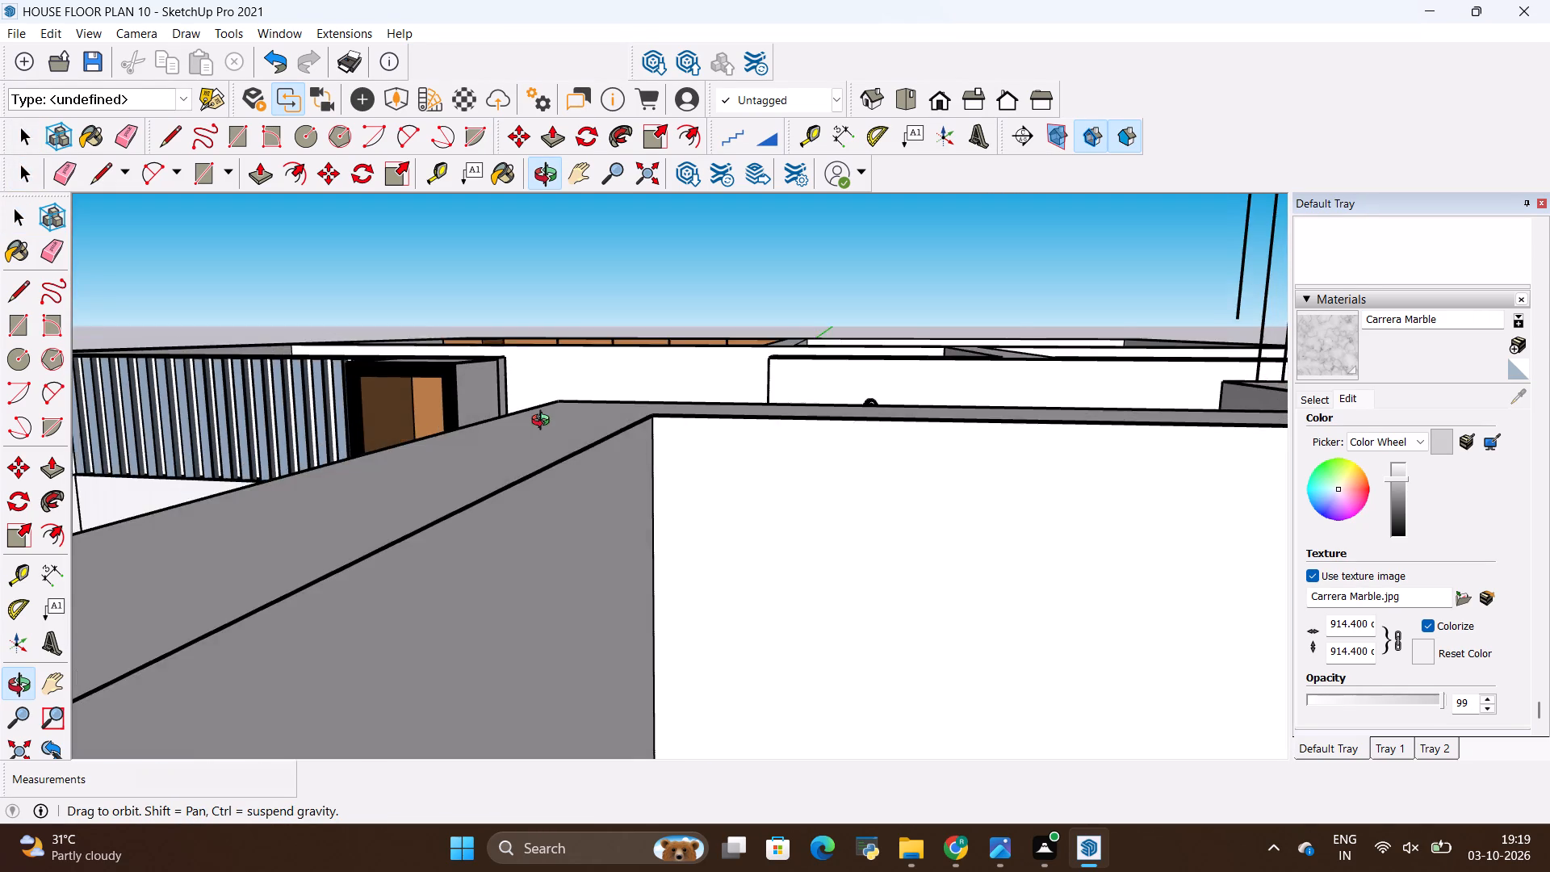
middle_drag(544, 422, 553, 472)
scroll(366, 384, down, 4)
scroll(661, 342, down, 4)
scroll(806, 355, down, 2)
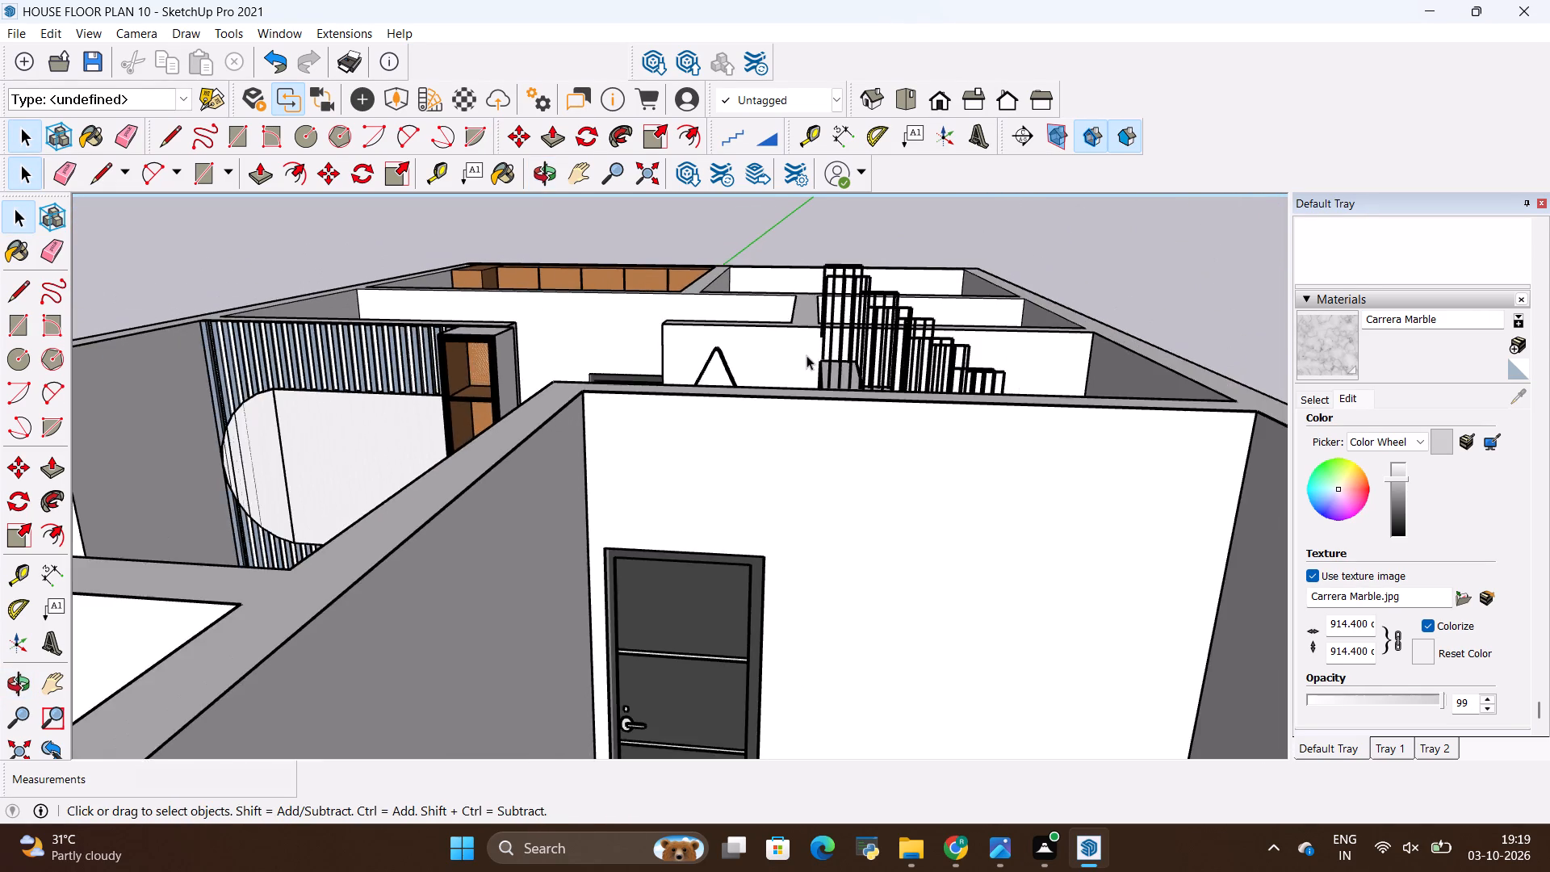
scroll(806, 355, down, 2)
scroll(377, 343, up, 7)
middle_drag(459, 459, 456, 442)
scroll(459, 459, up, 1)
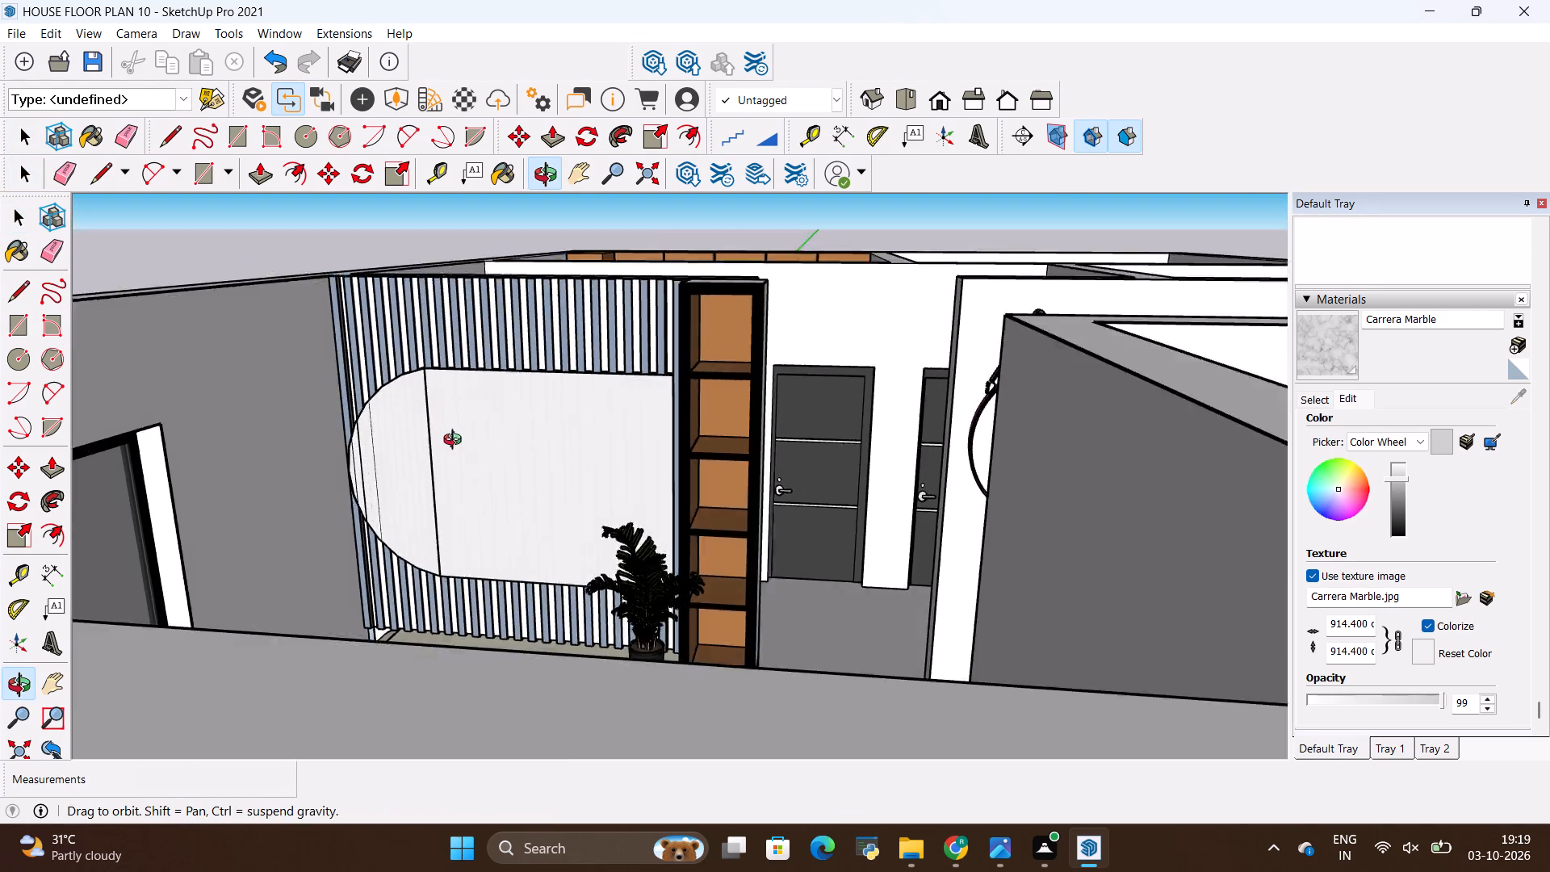
middle_drag(456, 442, 446, 459)
scroll(493, 405, up, 3)
middle_drag(550, 398, 542, 336)
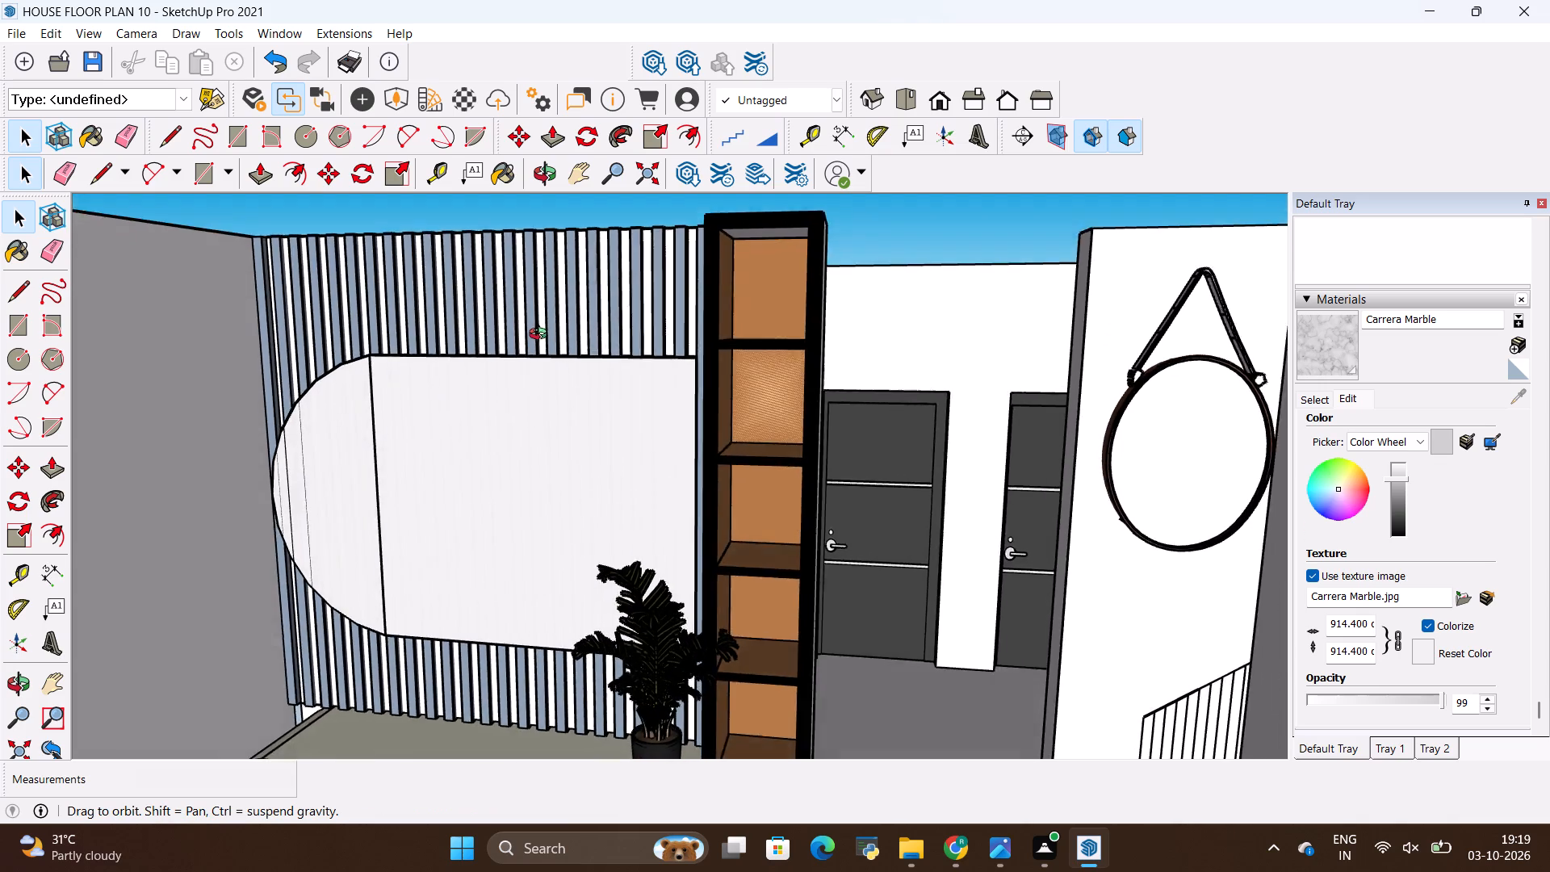
middle_drag(542, 336, 519, 276)
shift+middle_drag(562, 497, 563, 475)
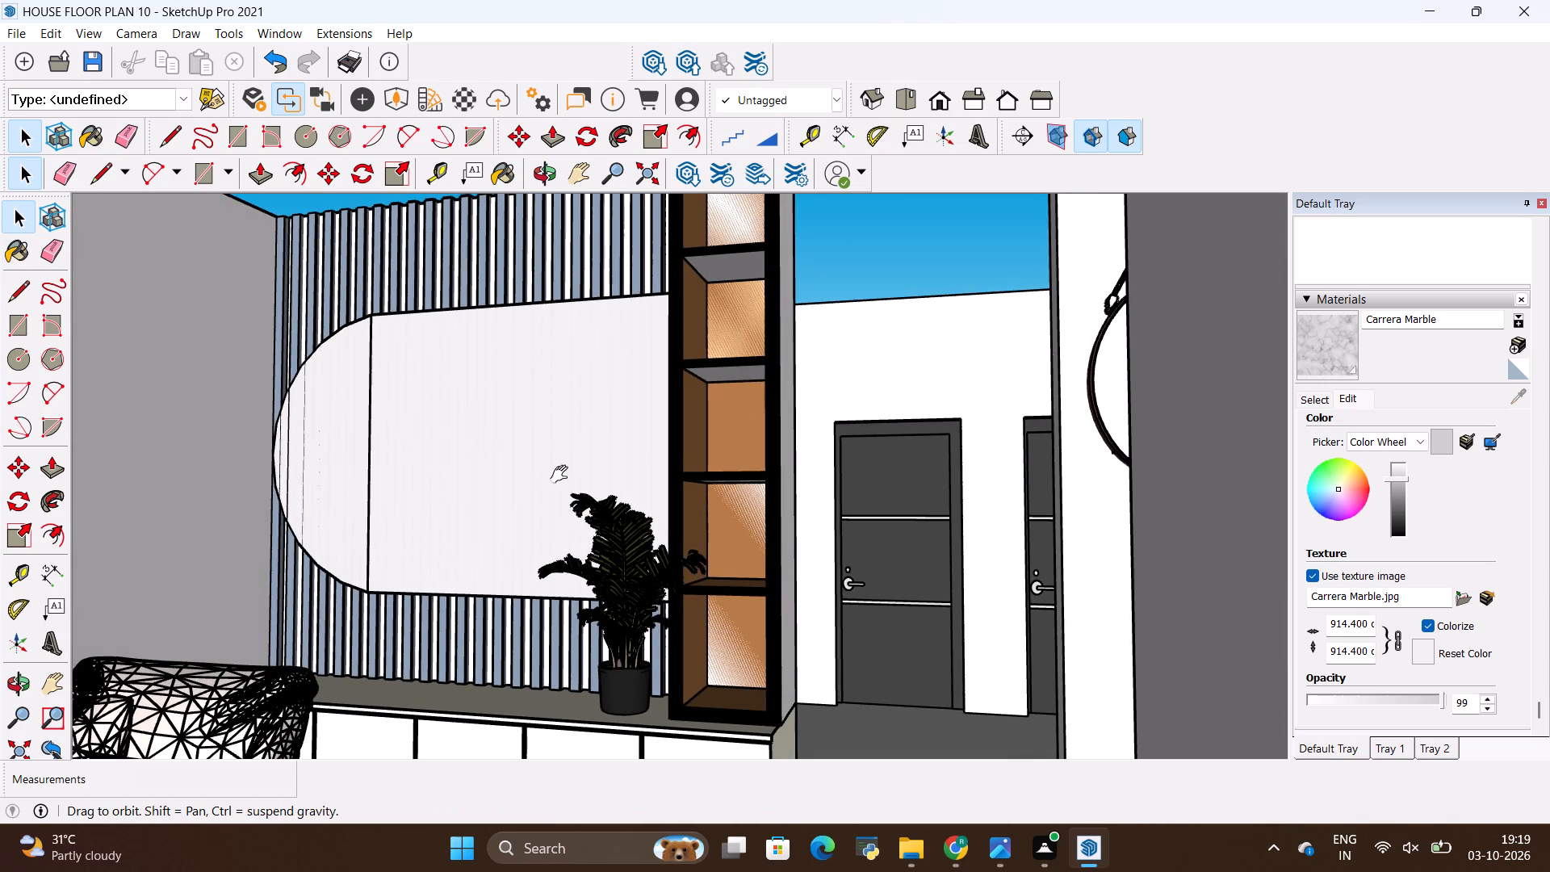
shift+middle_drag(563, 475, 589, 461)
scroll(589, 461, down, 1)
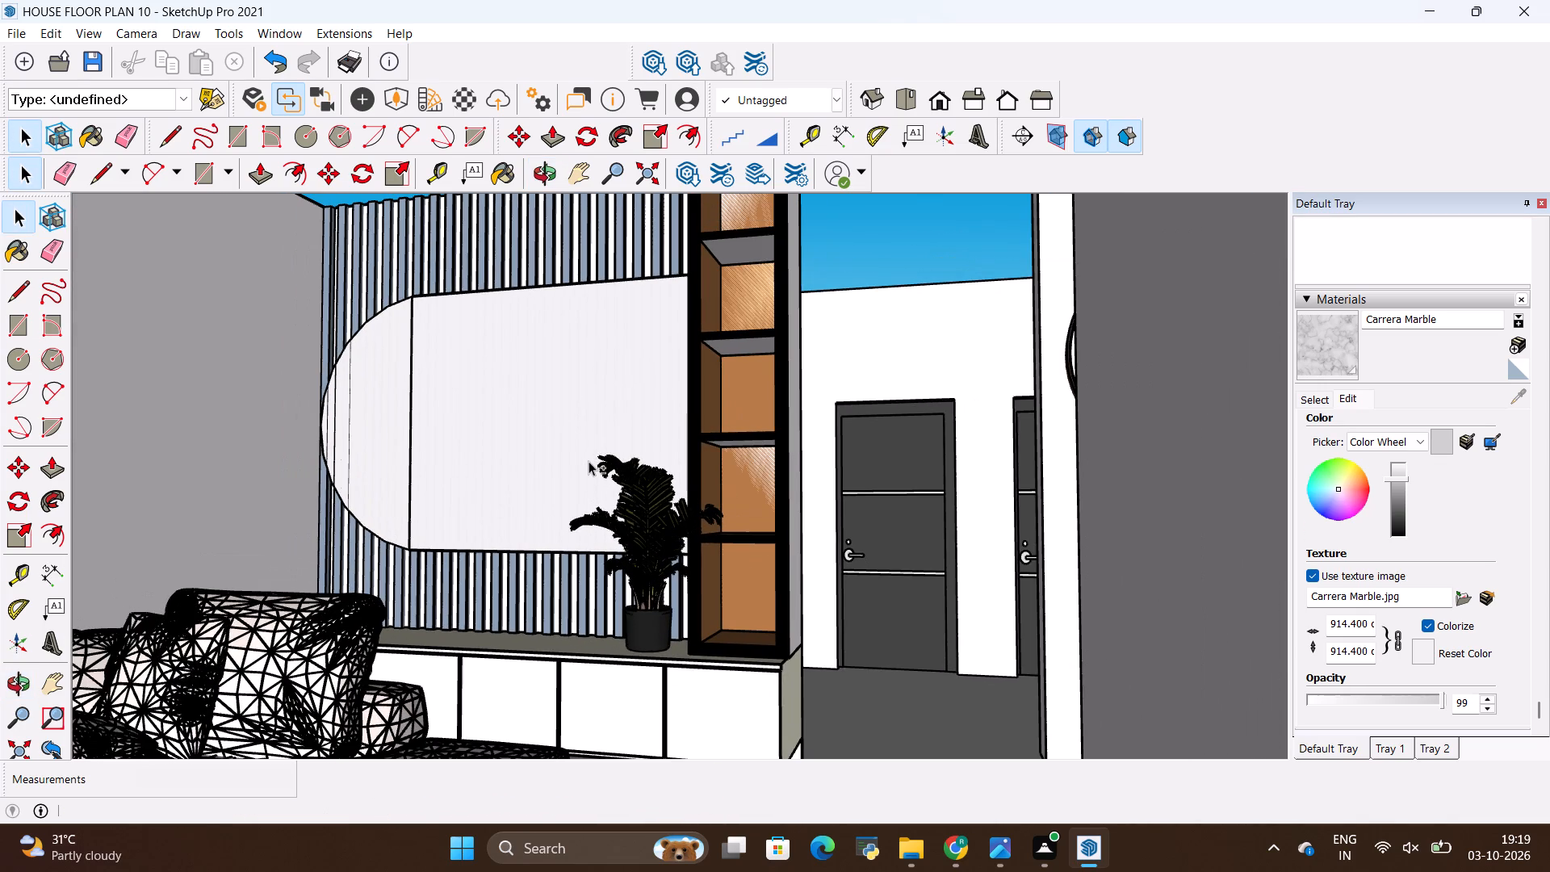
middle_drag(612, 426, 588, 460)
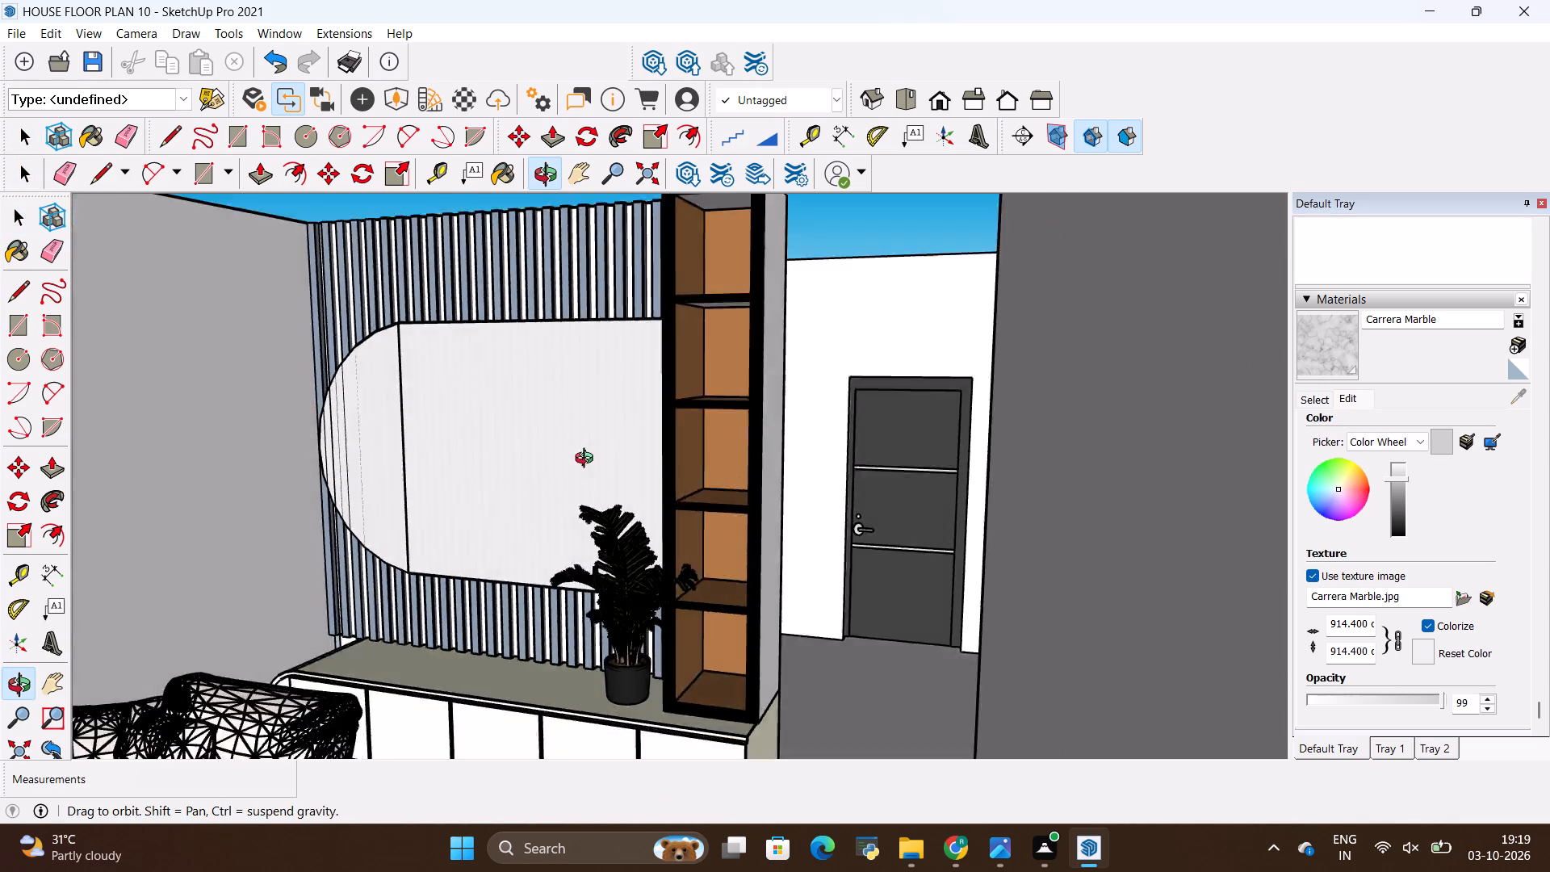
middle_drag(588, 460, 602, 497)
Review the front bedroom, the porch and the overall furnished house layout from above and from the front corner.
scroll(612, 495, down, 2)
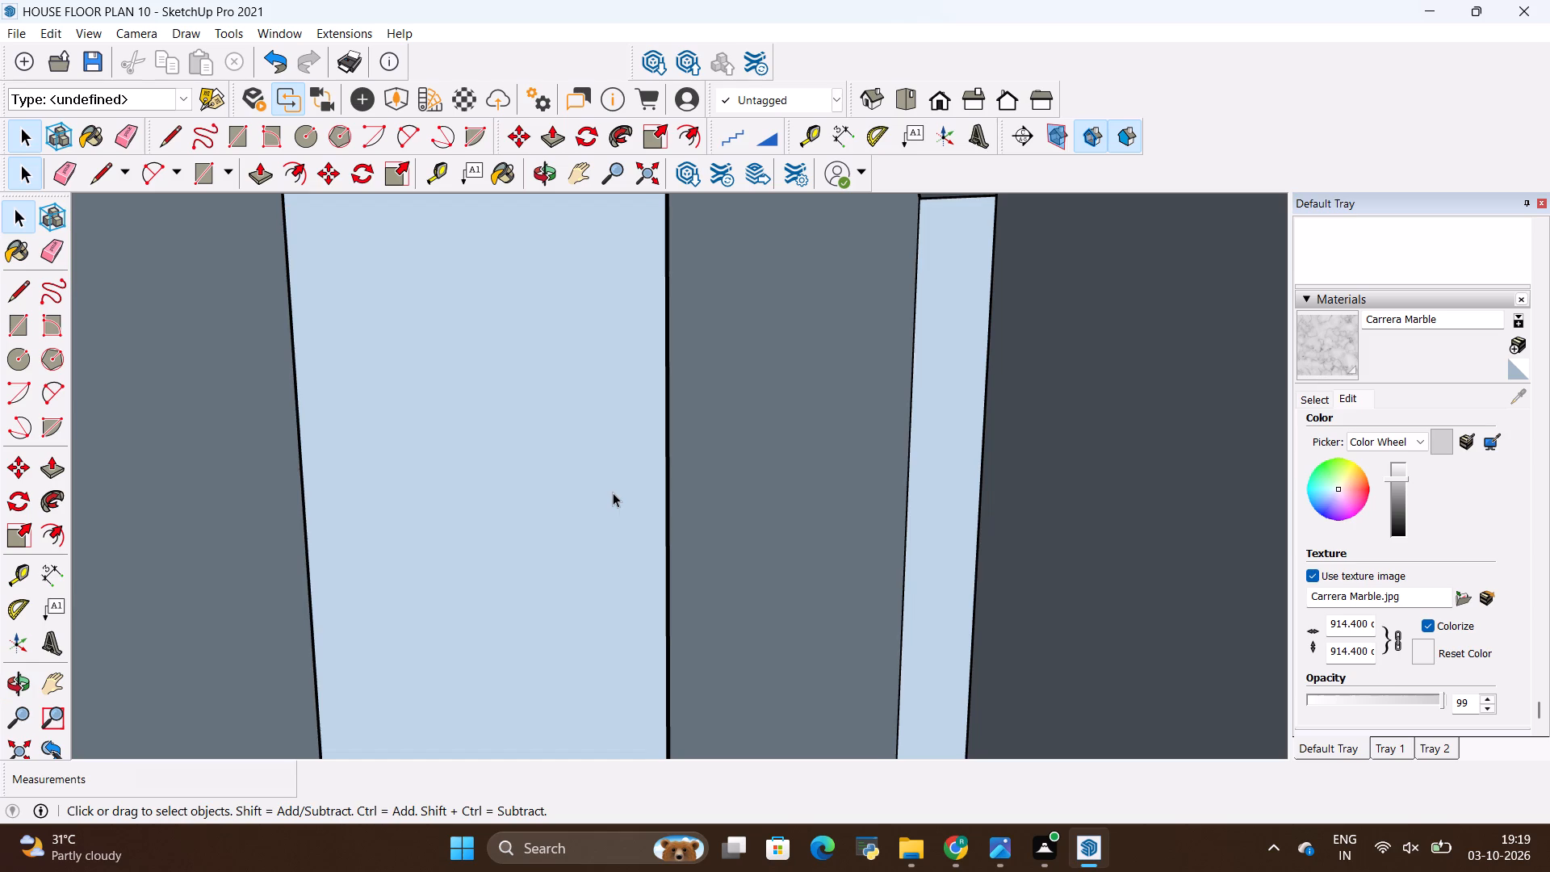
scroll(613, 493, up, 1)
scroll(599, 374, up, 1)
middle_drag(599, 374, 737, 644)
scroll(673, 437, down, 8)
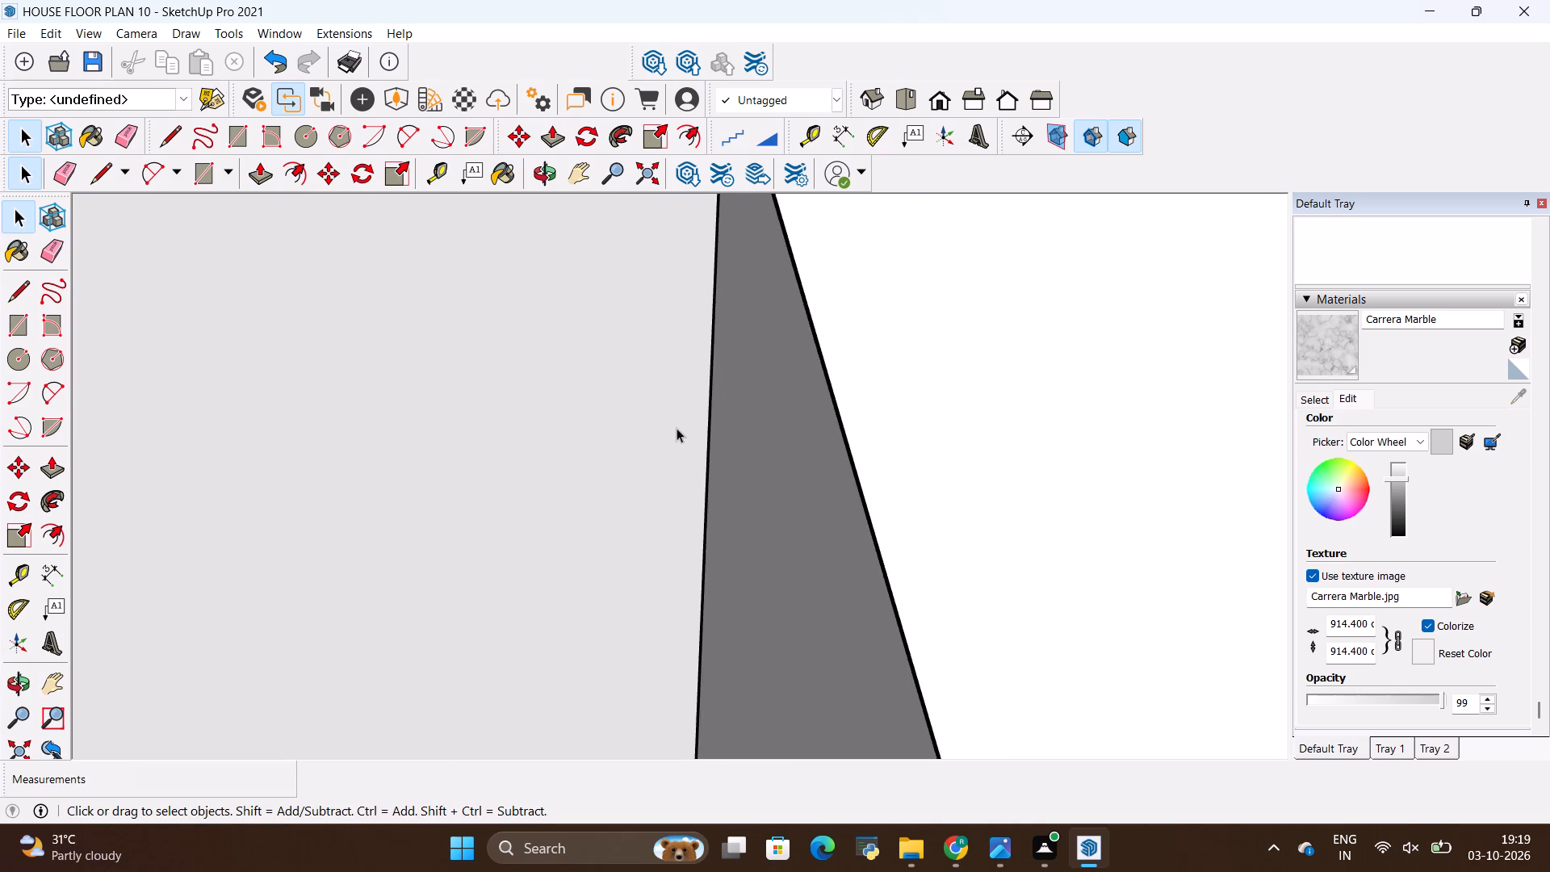
scroll(677, 428, down, 13)
middle_drag(833, 368, 773, 563)
scroll(765, 526, down, 9)
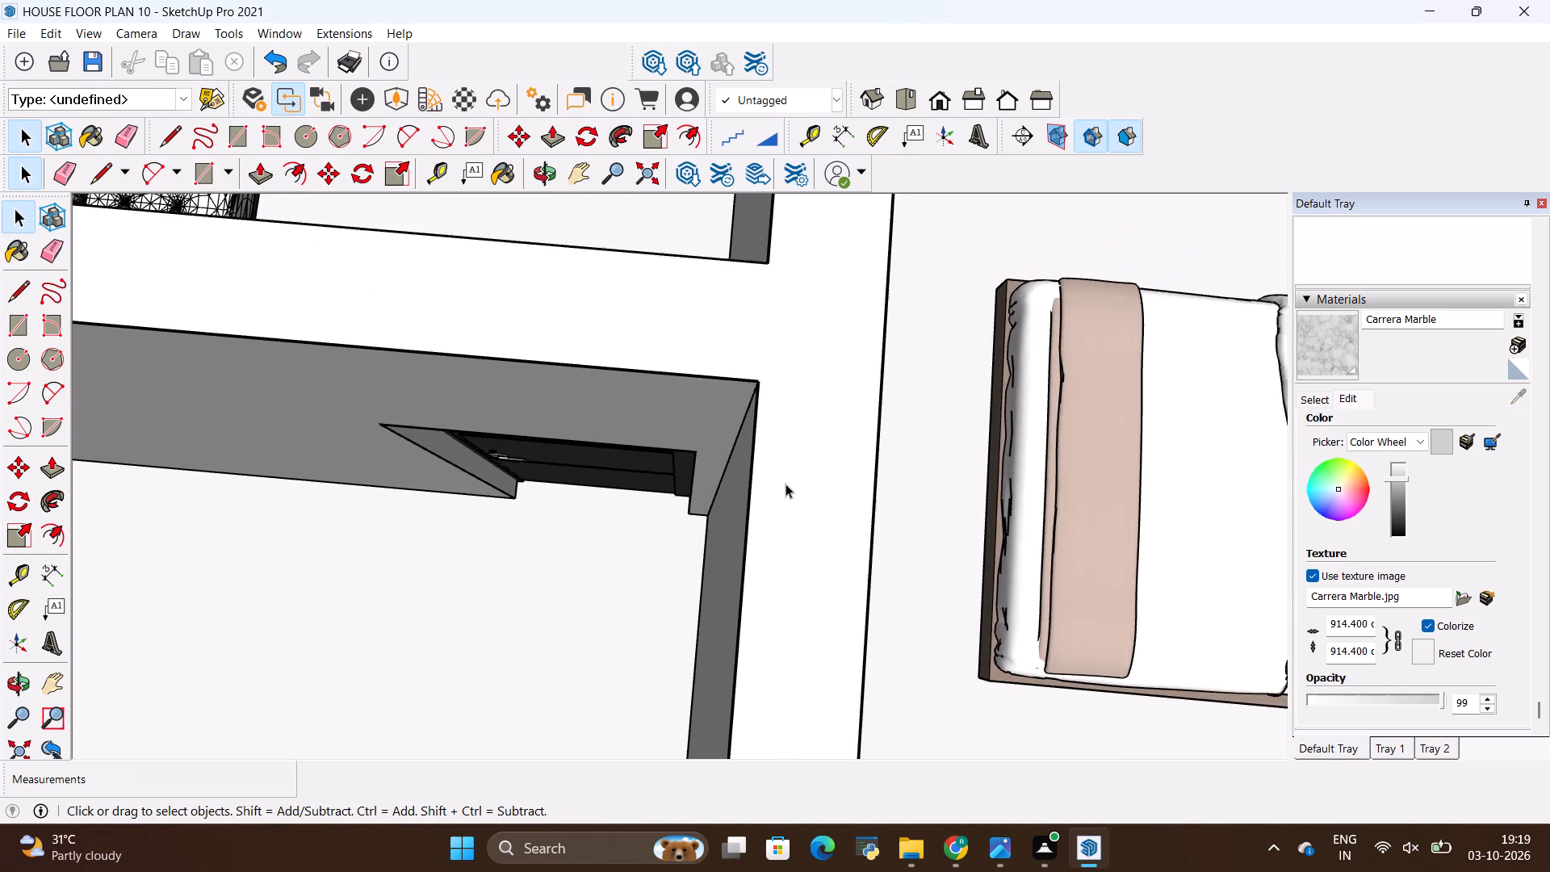
scroll(785, 484, down, 20)
scroll(785, 484, down, 20)
scroll(785, 484, down, 2)
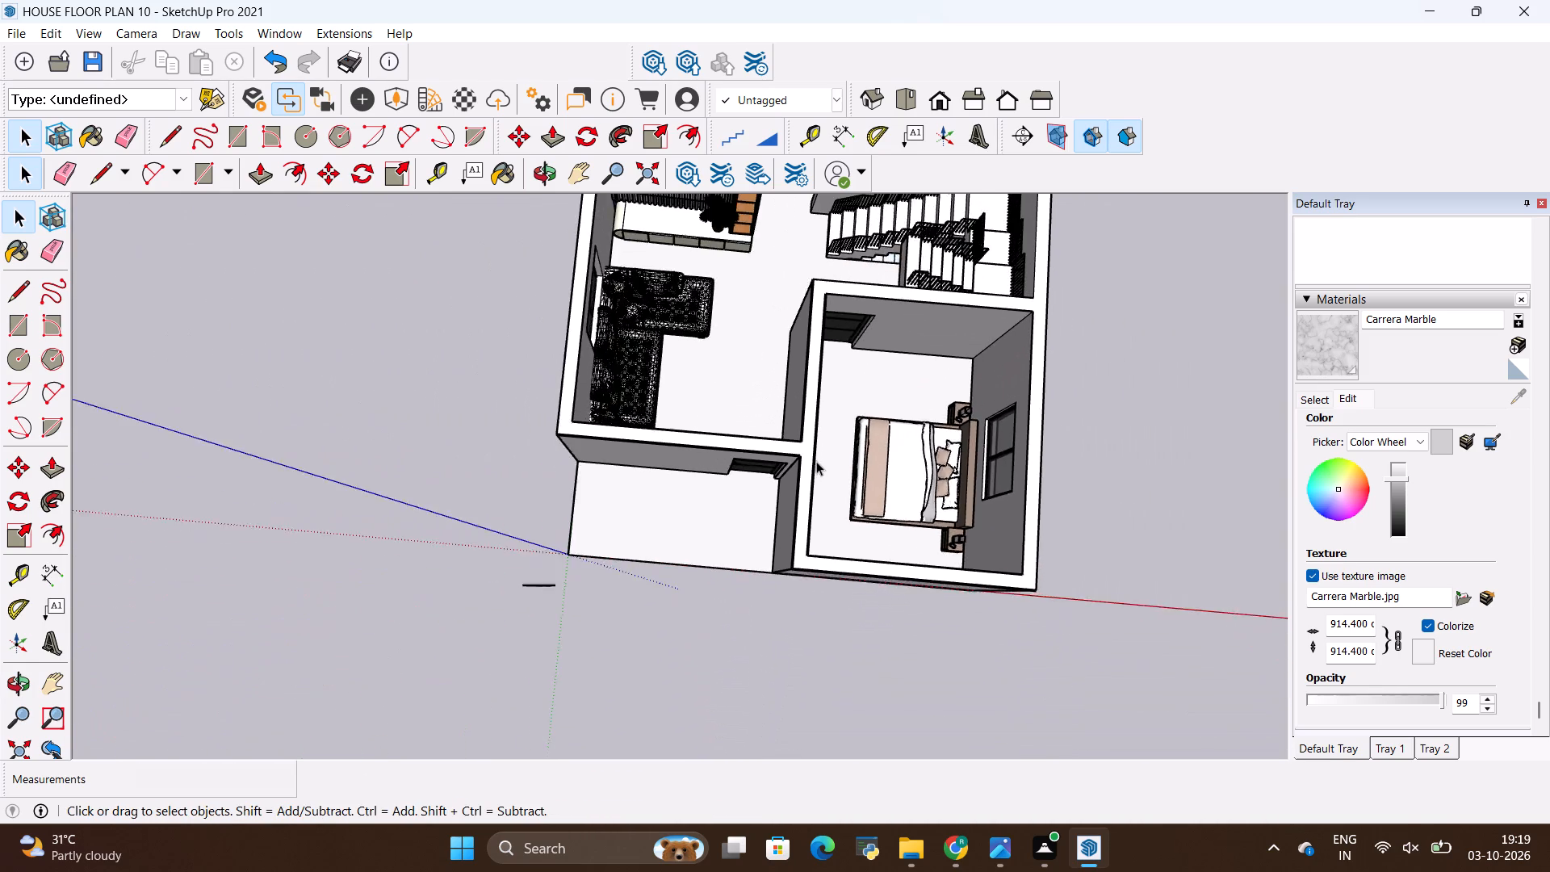
scroll(816, 461, down, 5)
middle_drag(980, 541, 689, 314)
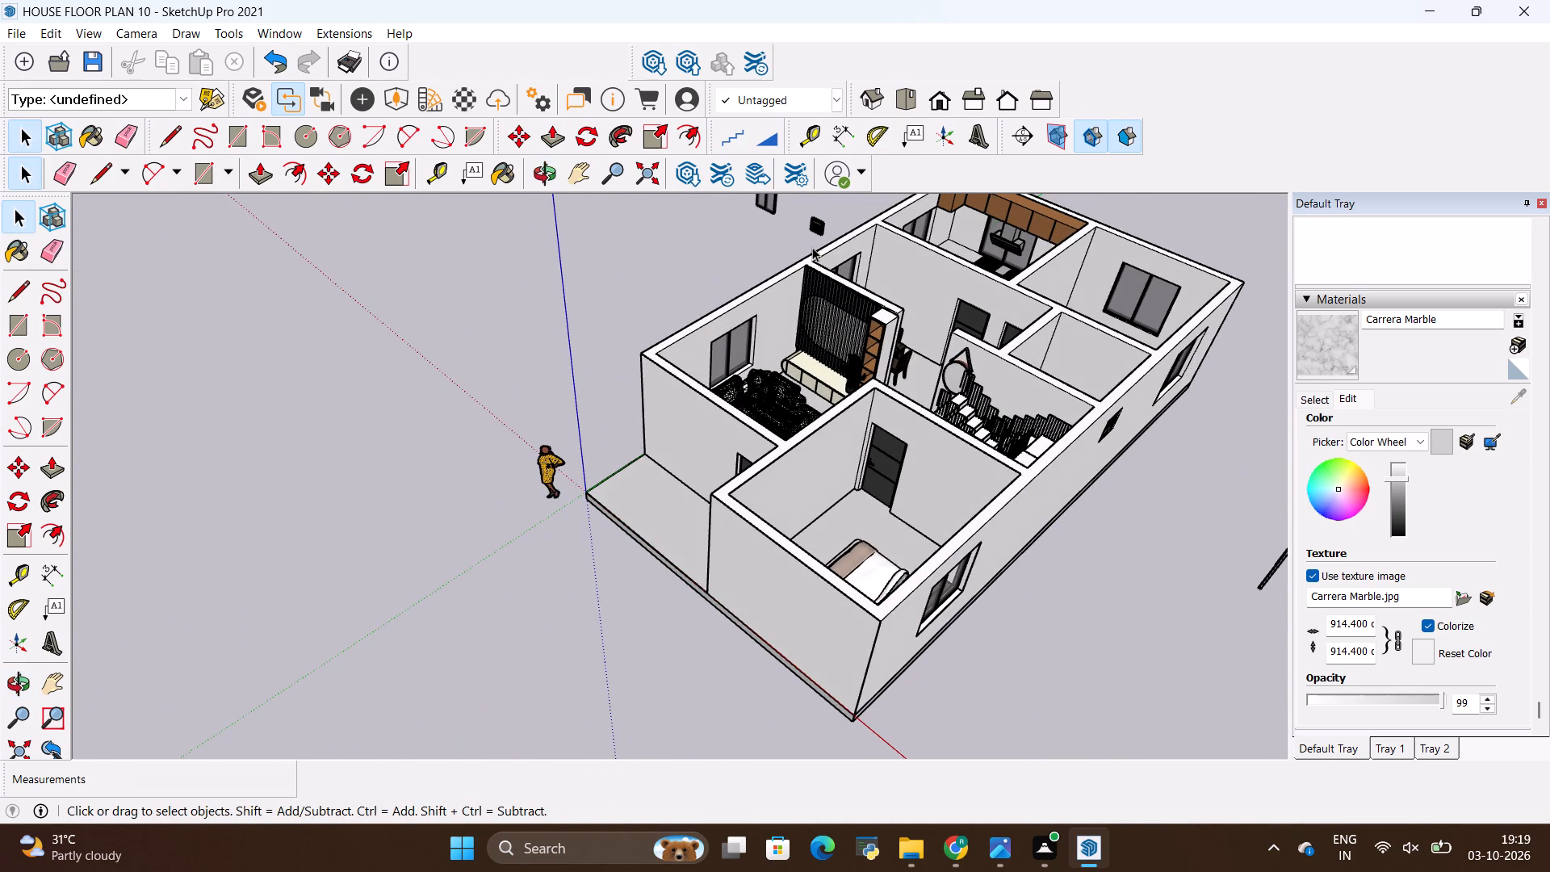
Examine the kitchen cabinets and hob up close, and the whole furnished house layout from above.
middle_drag(986, 512, 912, 568)
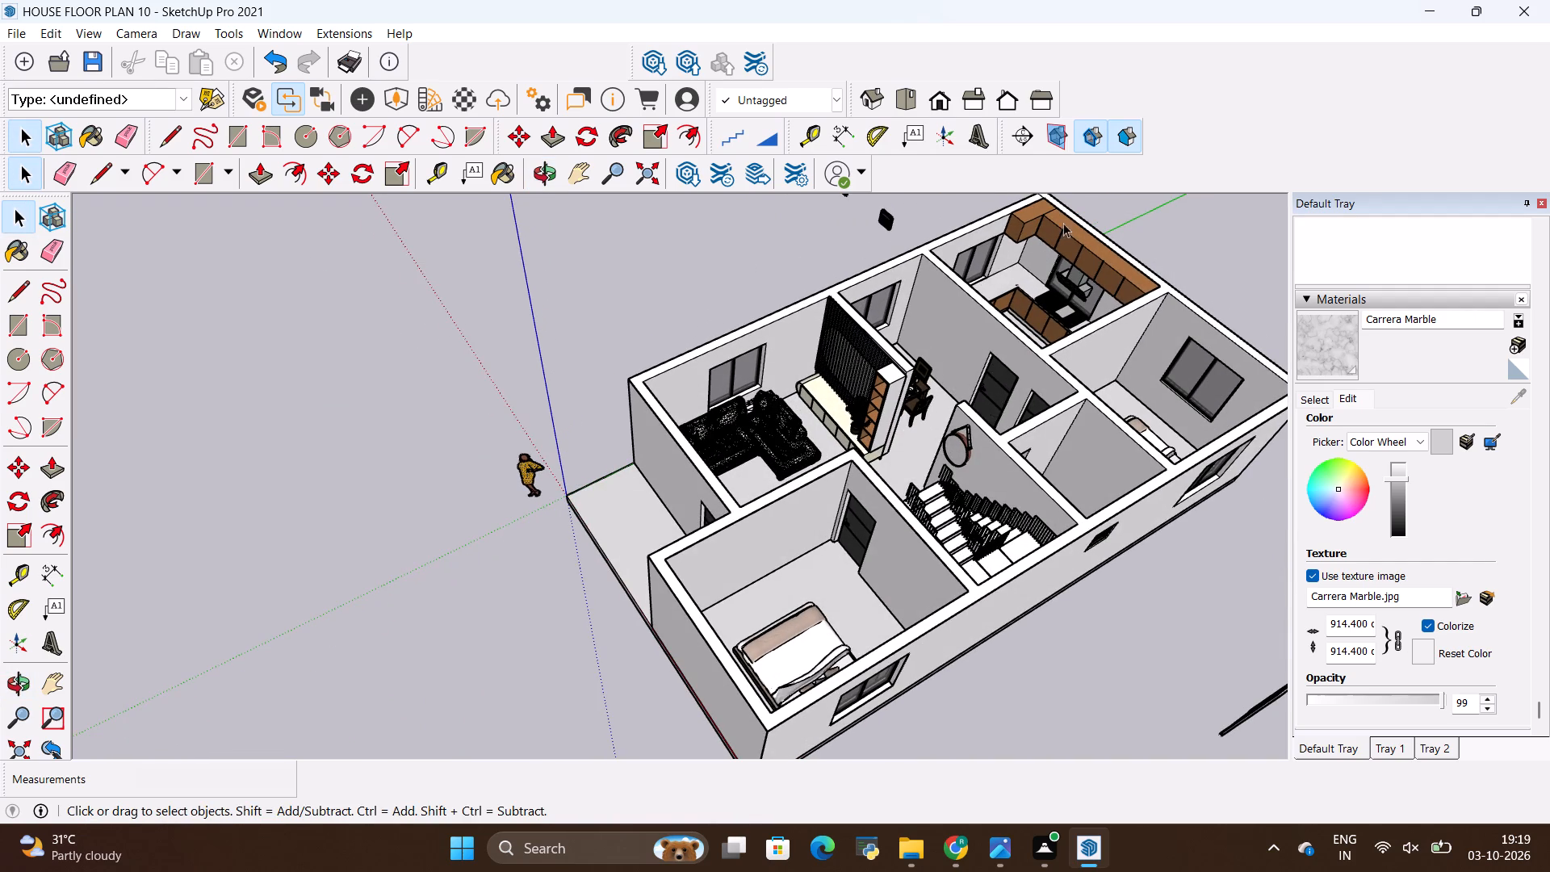
scroll(1084, 208, up, 20)
scroll(1084, 208, up, 3)
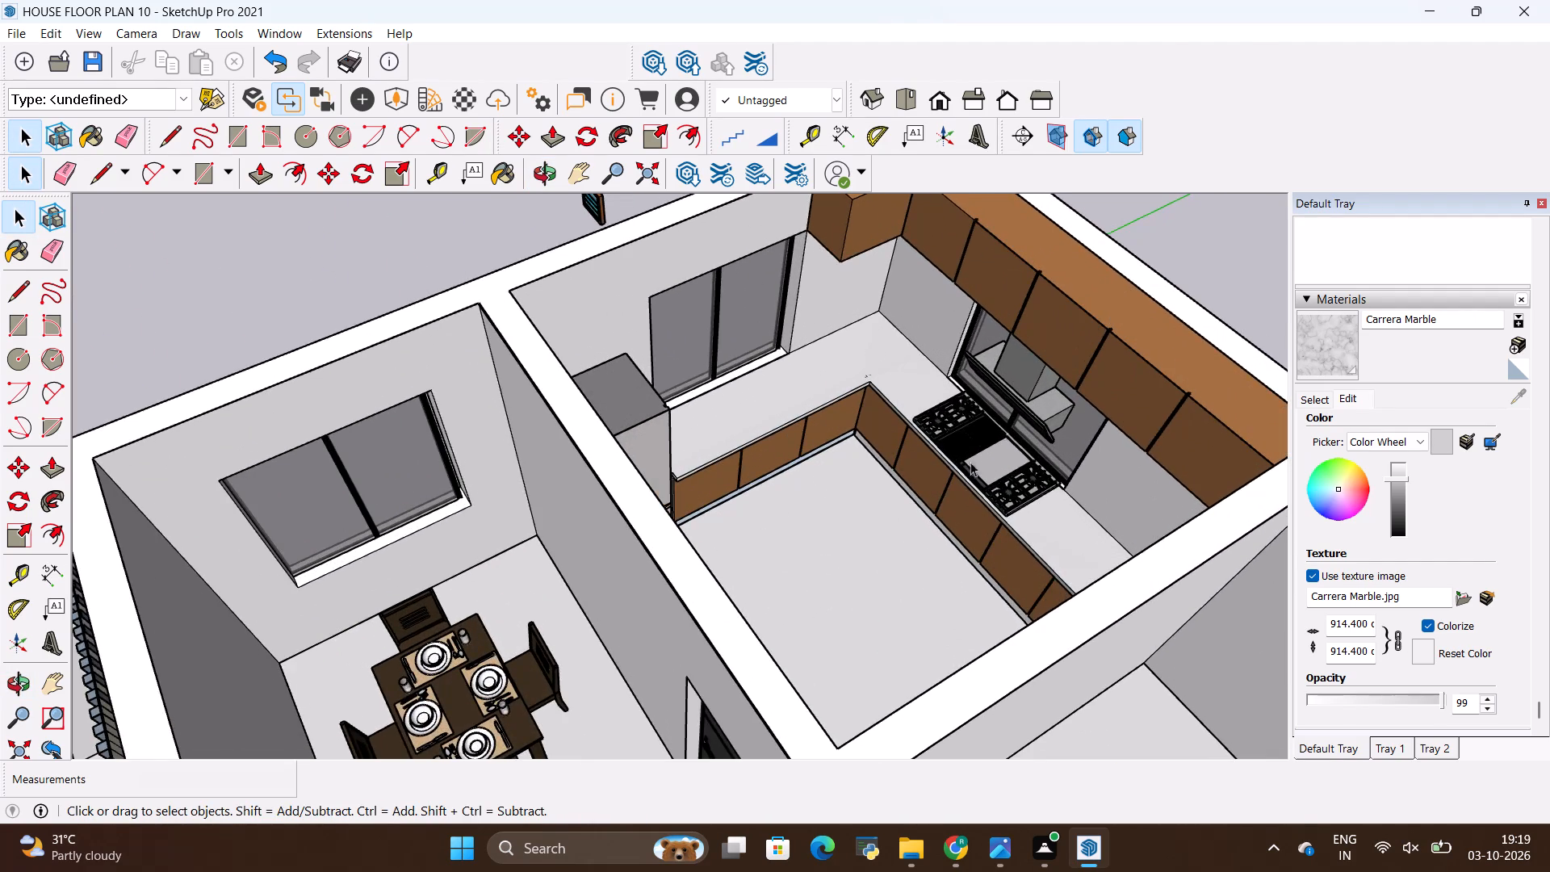
scroll(954, 500, down, 20)
scroll(954, 500, down, 1)
middle_drag(795, 588, 836, 578)
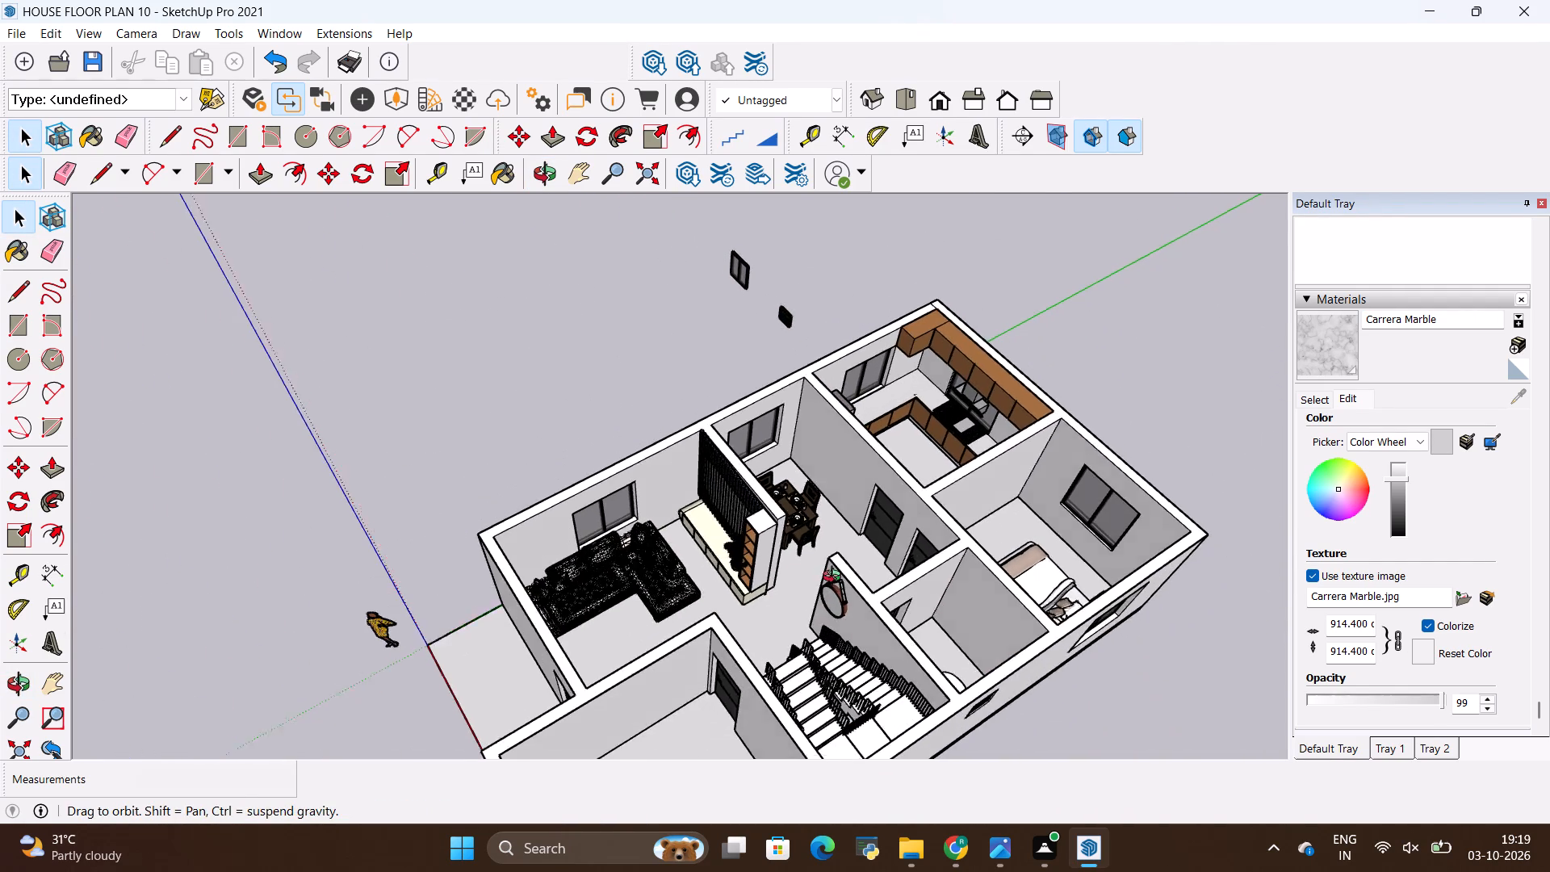
middle_drag(836, 578, 905, 578)
middle_drag(795, 522, 903, 612)
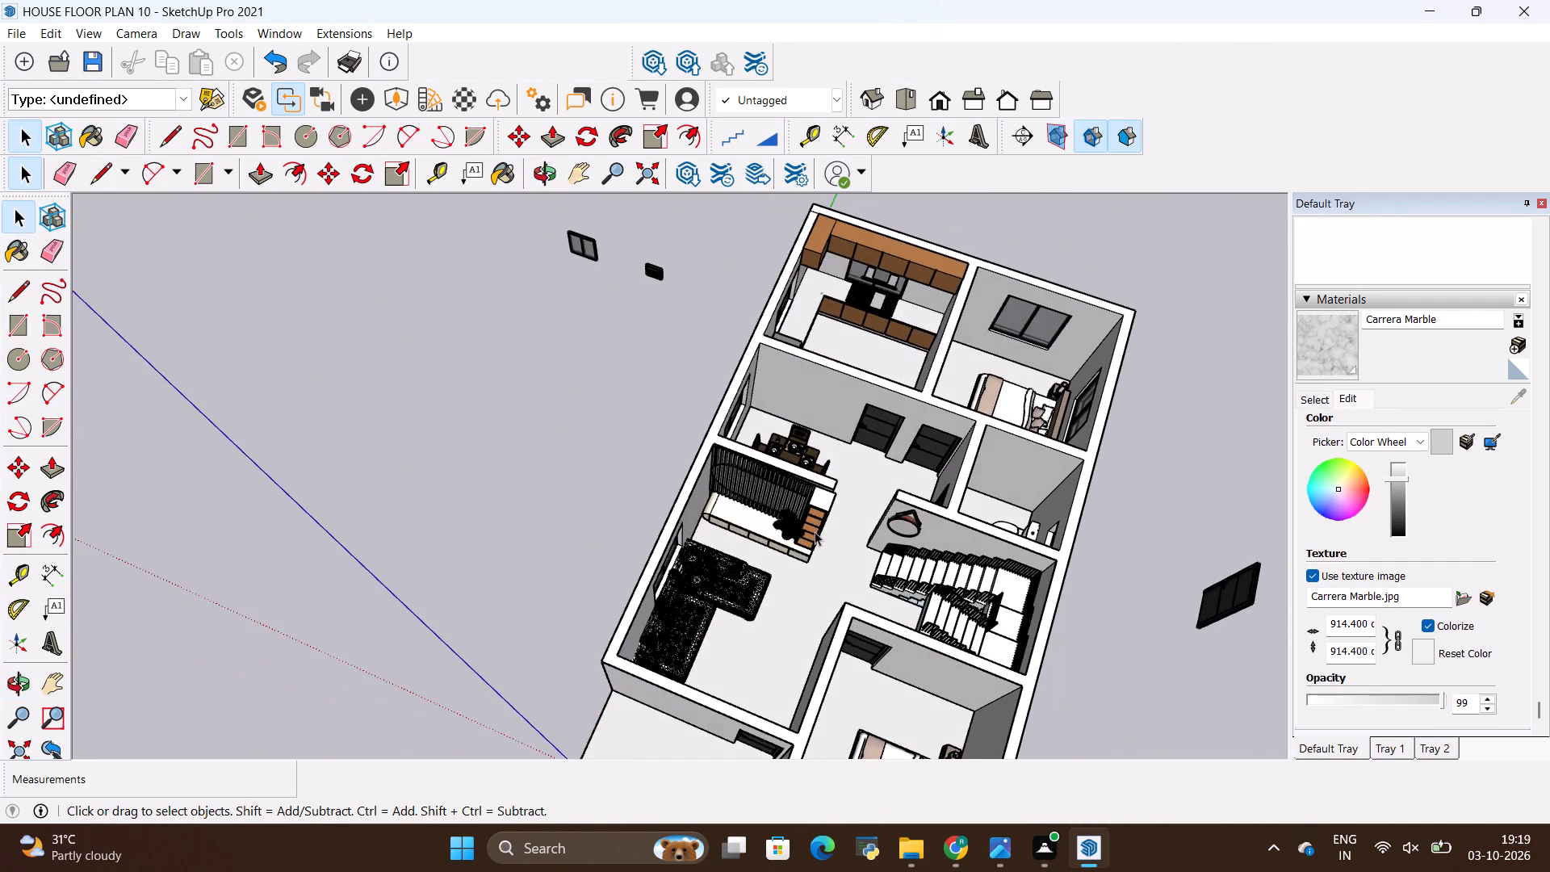
scroll(807, 498, up, 7)
scroll(561, 548, down, 20)
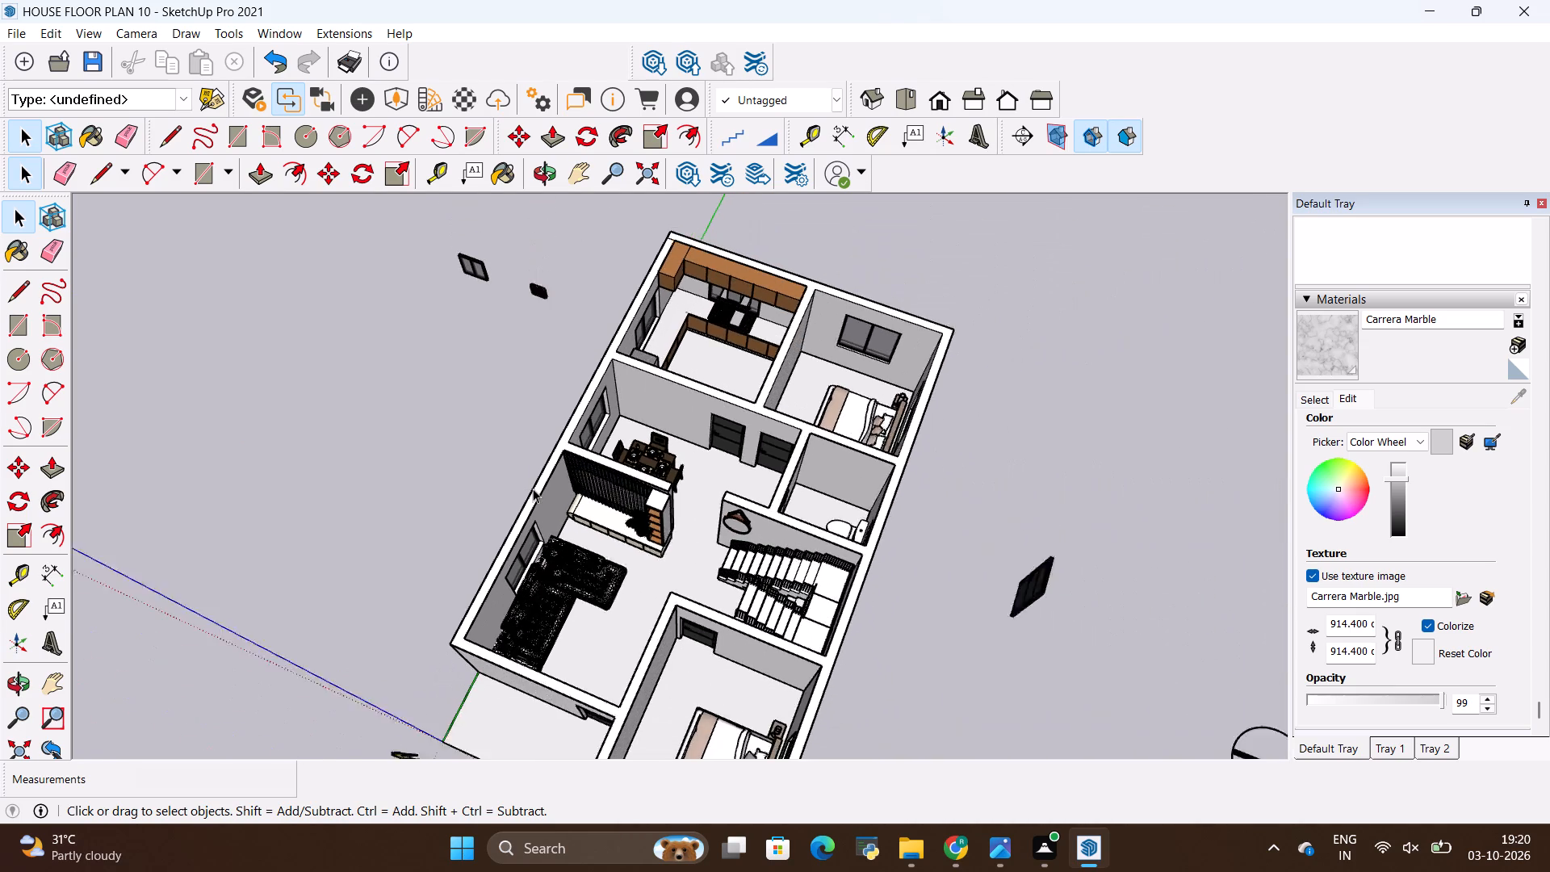
scroll(533, 488, down, 3)
click(445, 475)
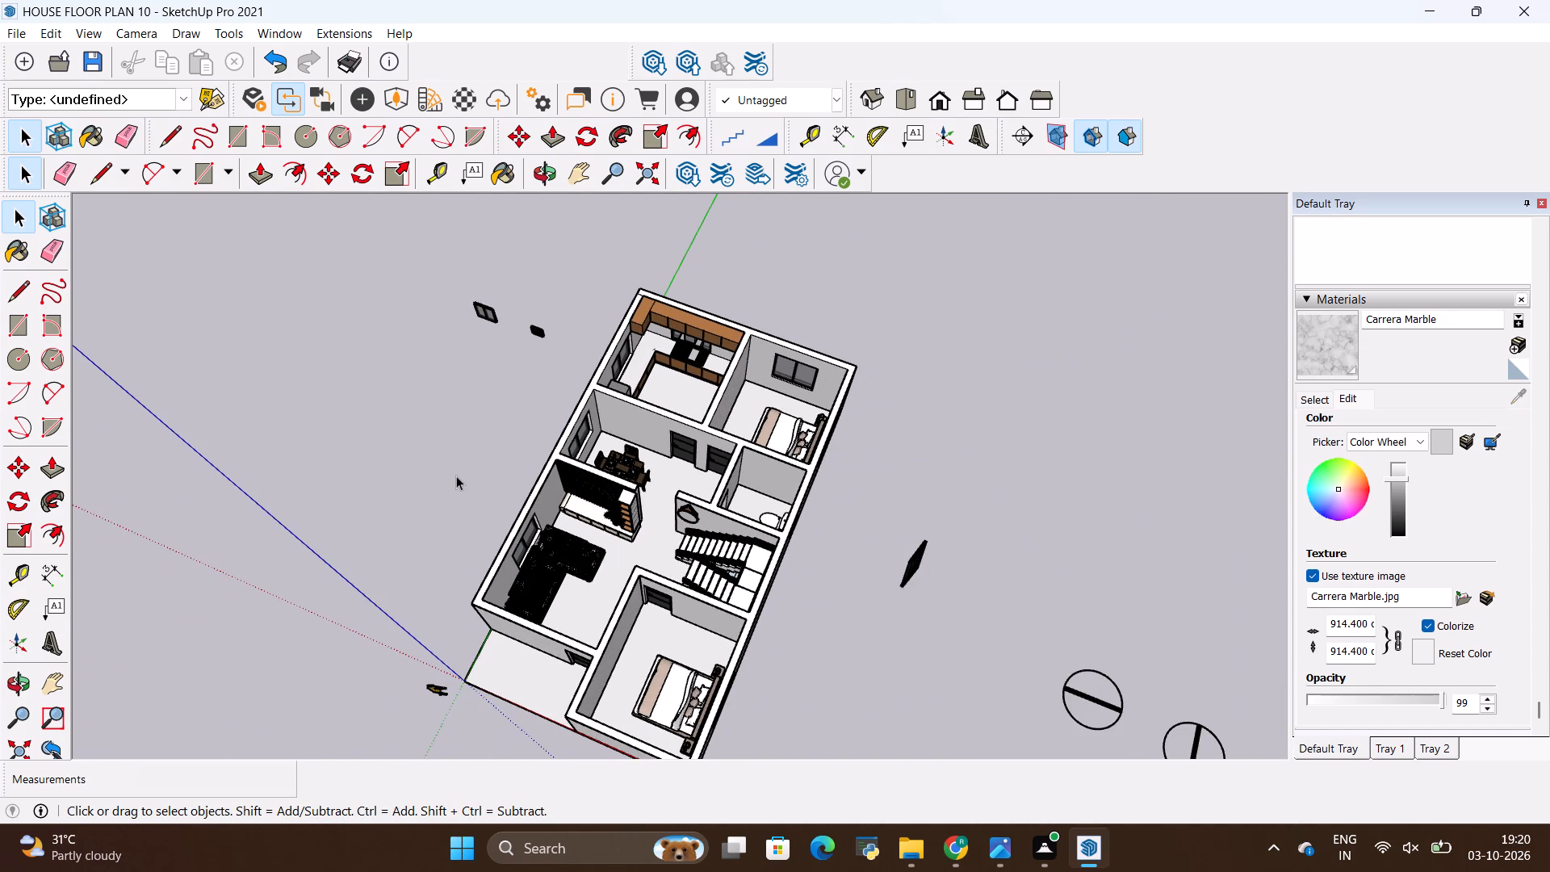
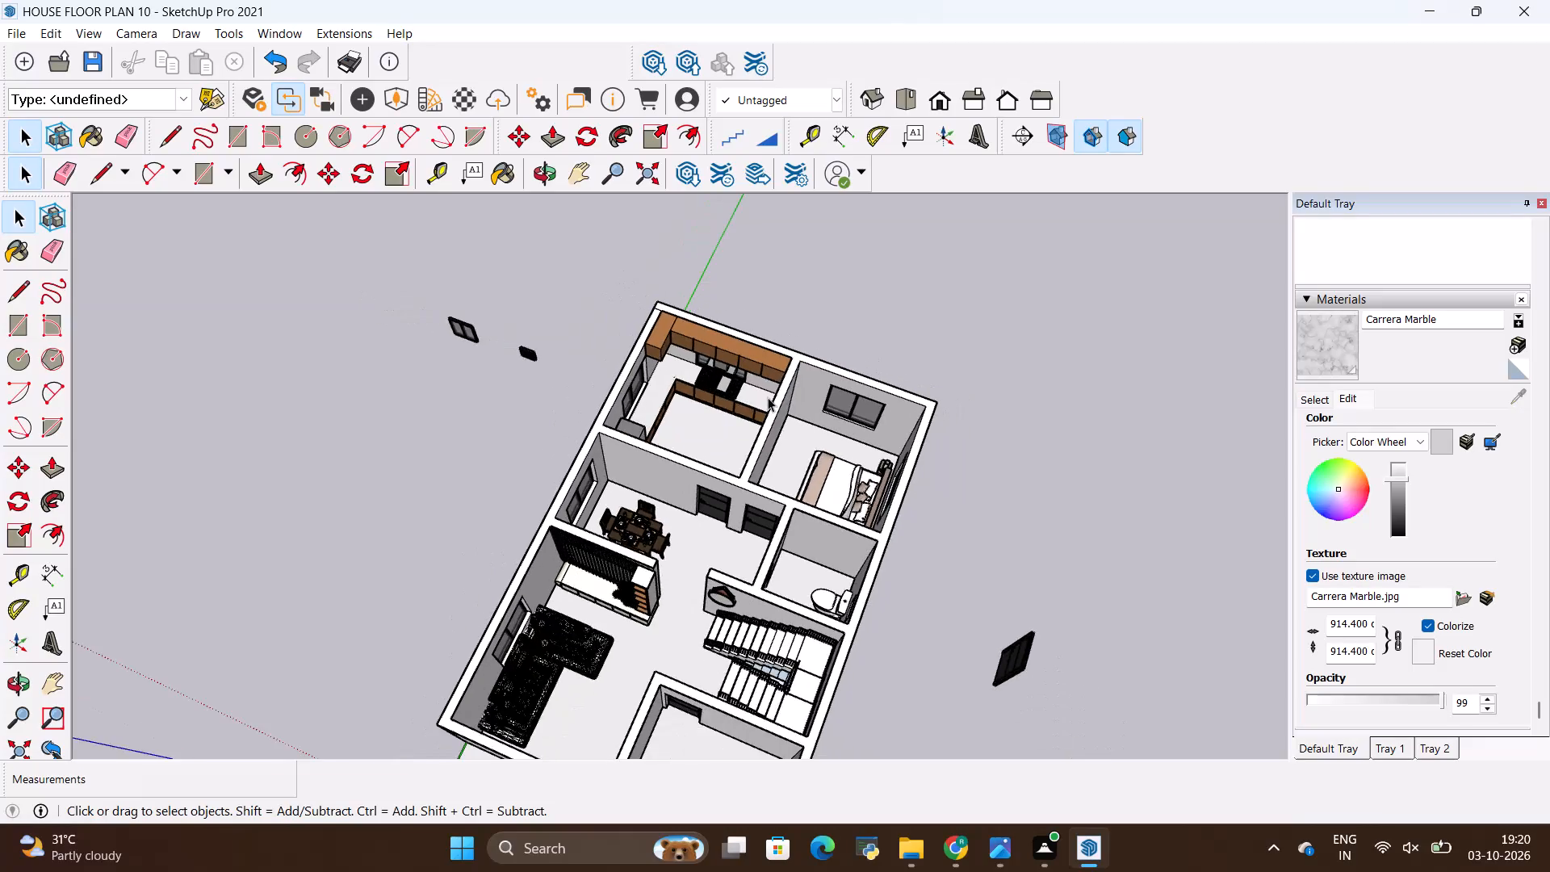
Review the furnished house layout from above, the front and both front corners, including the kitchen and living room.
scroll(768, 397, down, 6)
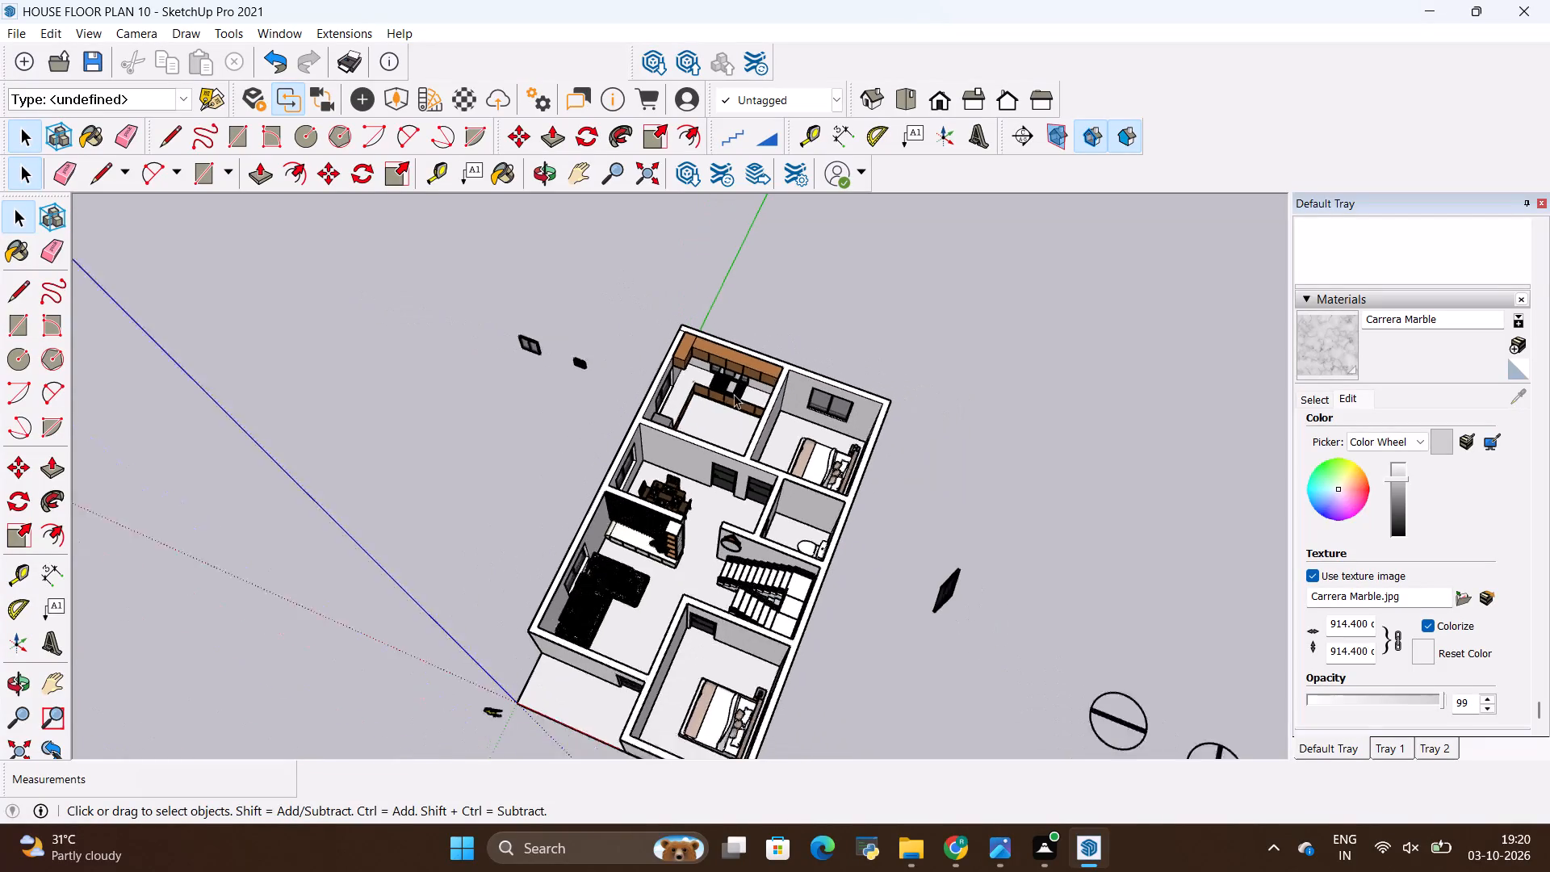
middle_drag(630, 538, 625, 391)
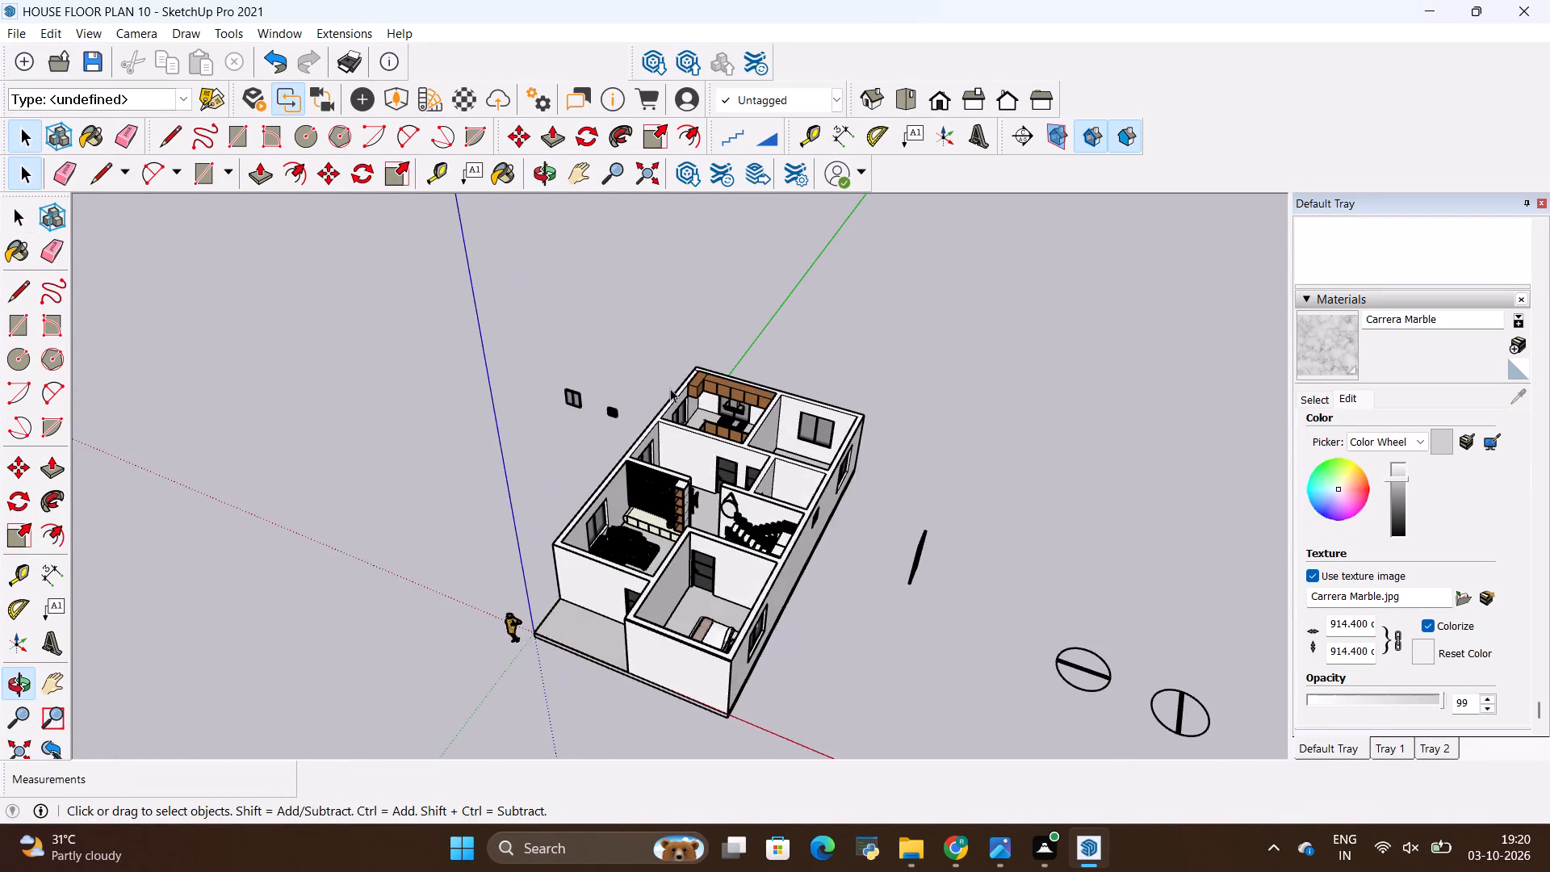
scroll(718, 392, up, 11)
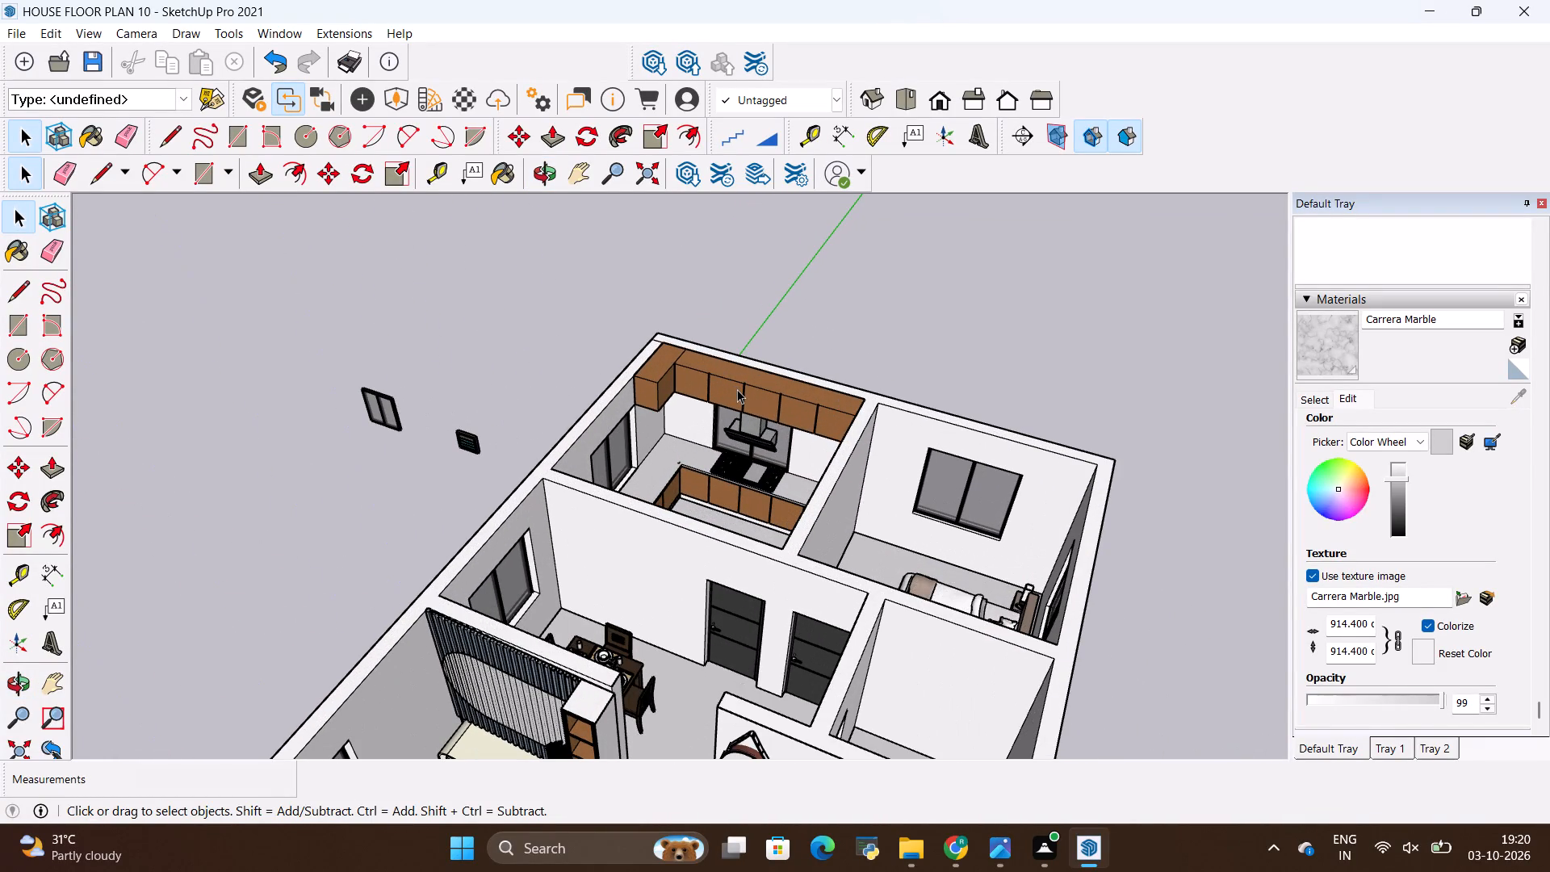
scroll(677, 528, down, 7)
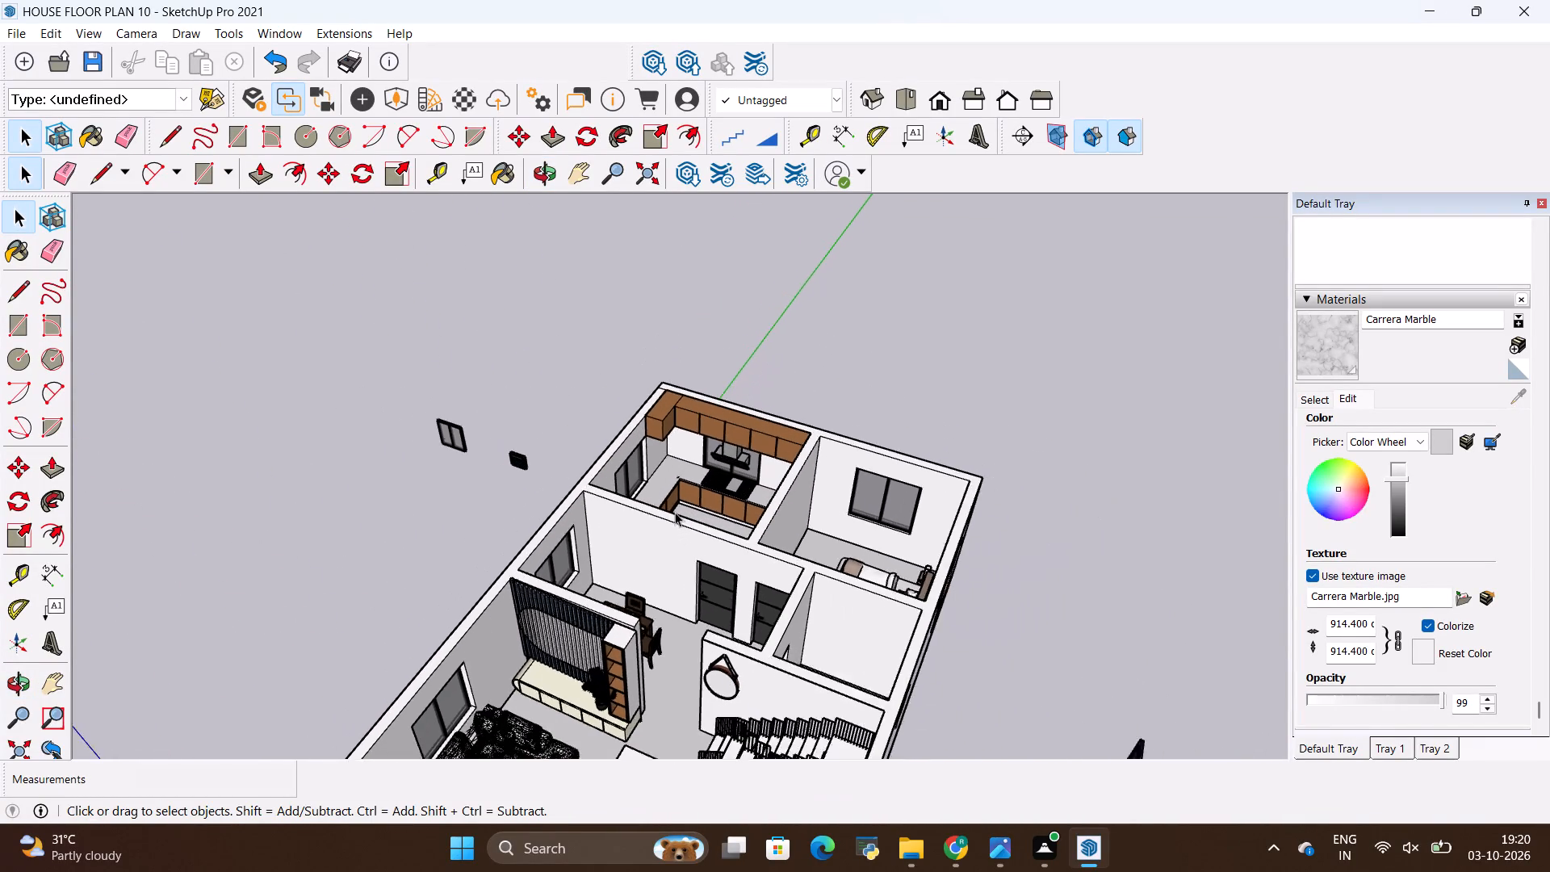
scroll(675, 512, down, 8)
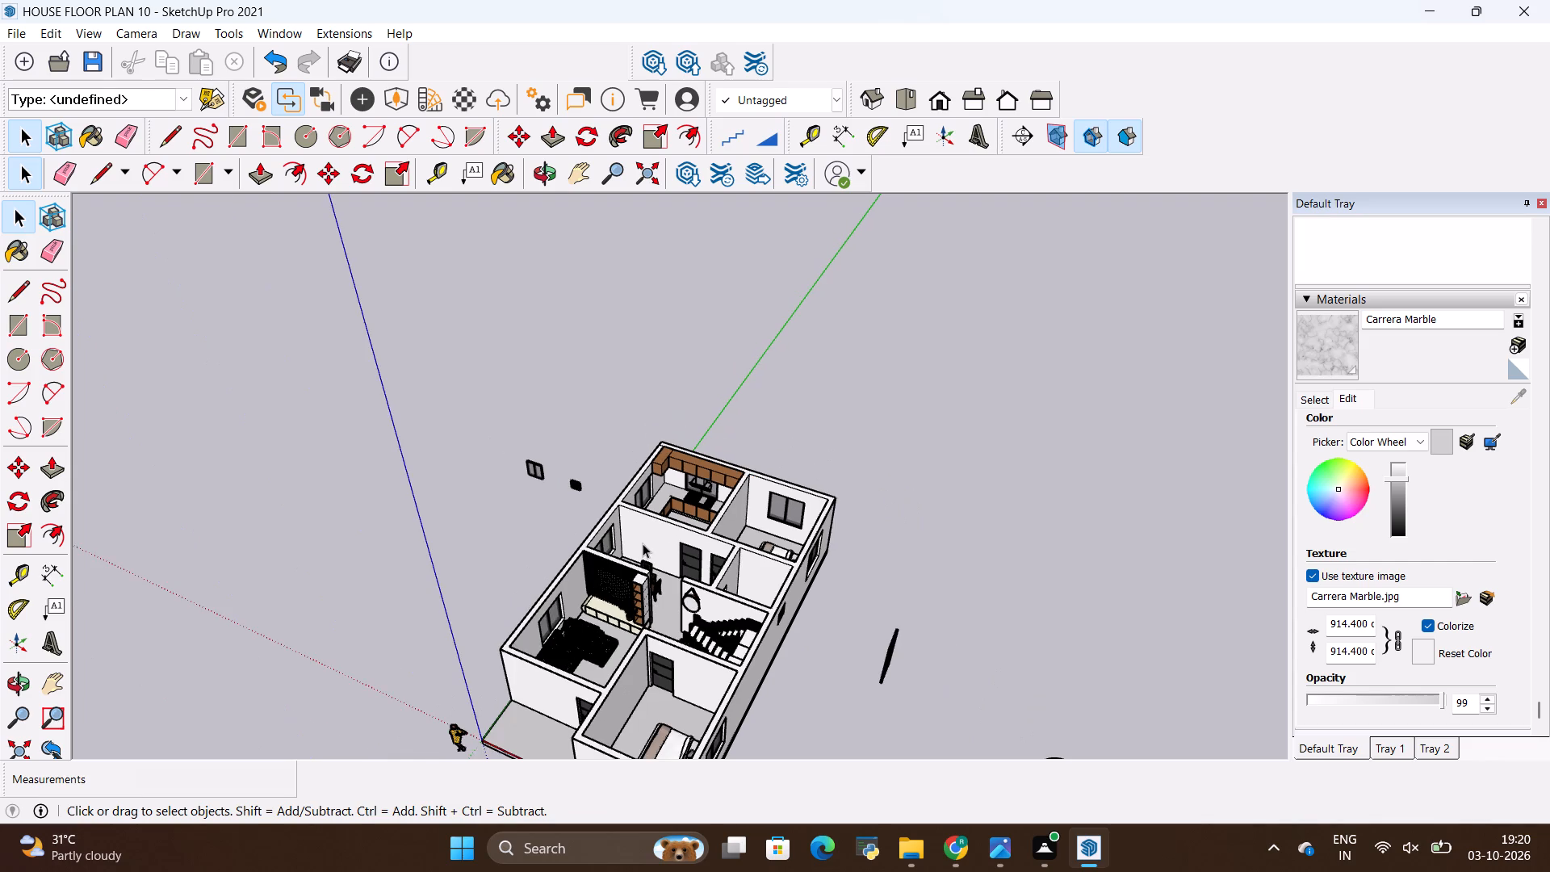
scroll(641, 547, down, 2)
middle_drag(491, 649, 767, 727)
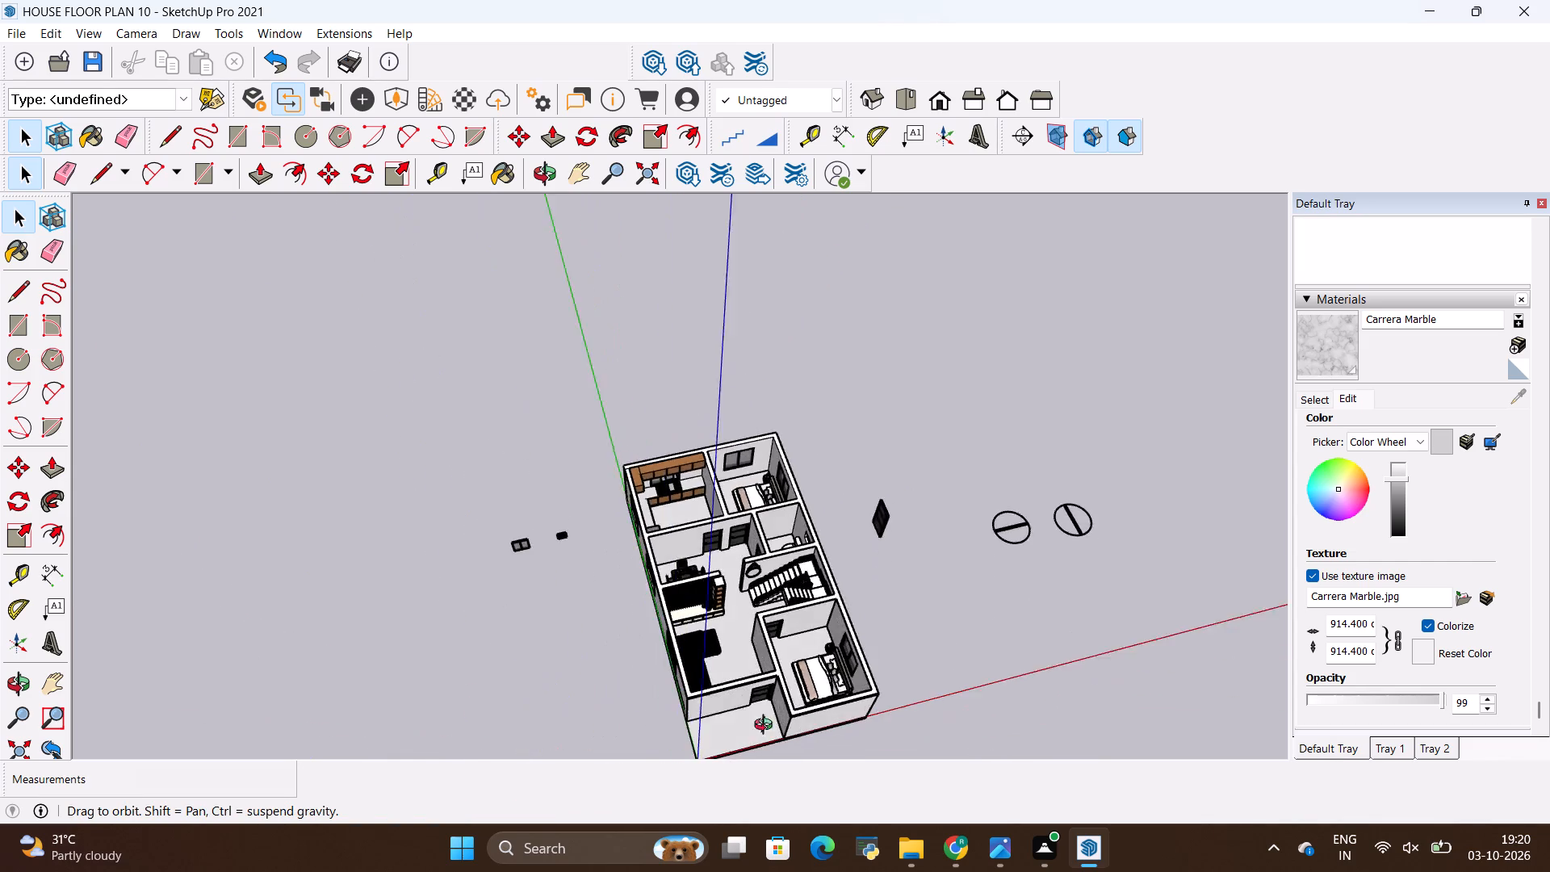
middle_drag(767, 727, 708, 529)
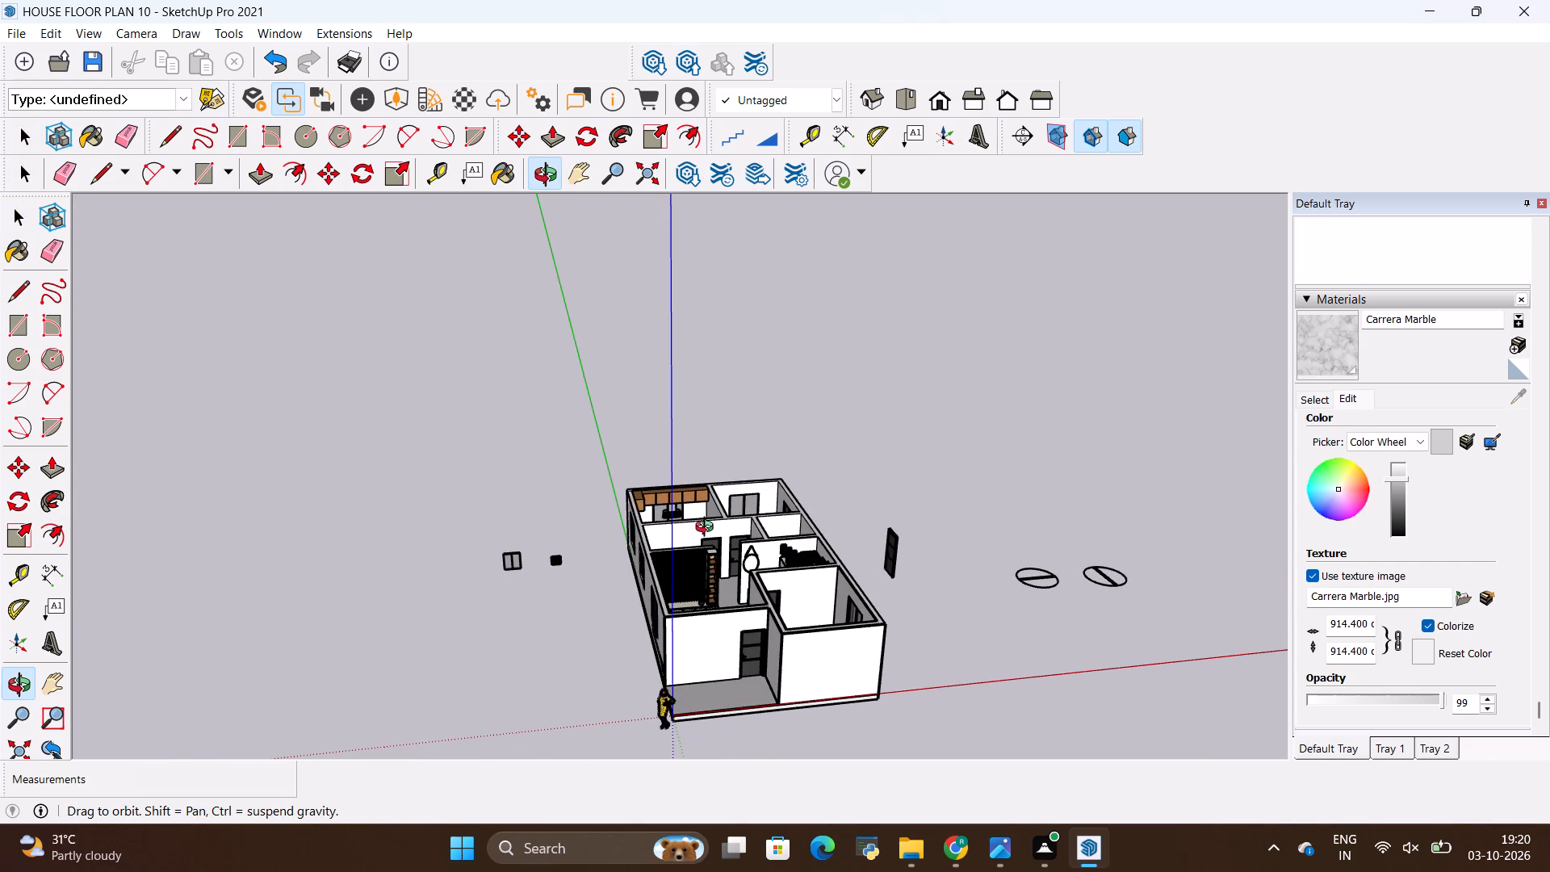
middle_drag(708, 529, 790, 694)
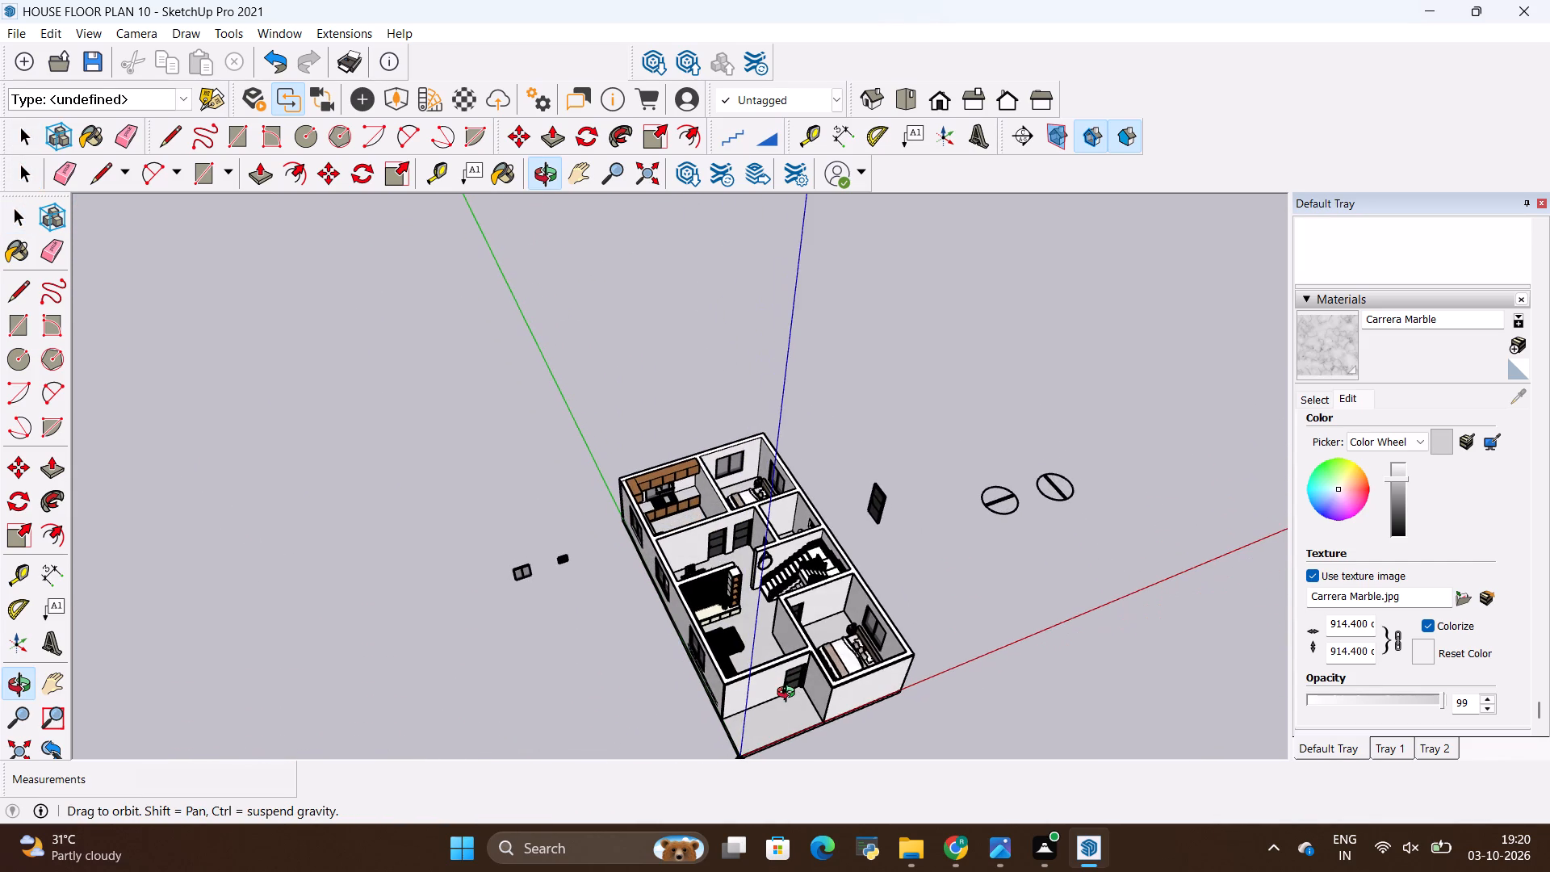
middle_drag(790, 694, 841, 684)
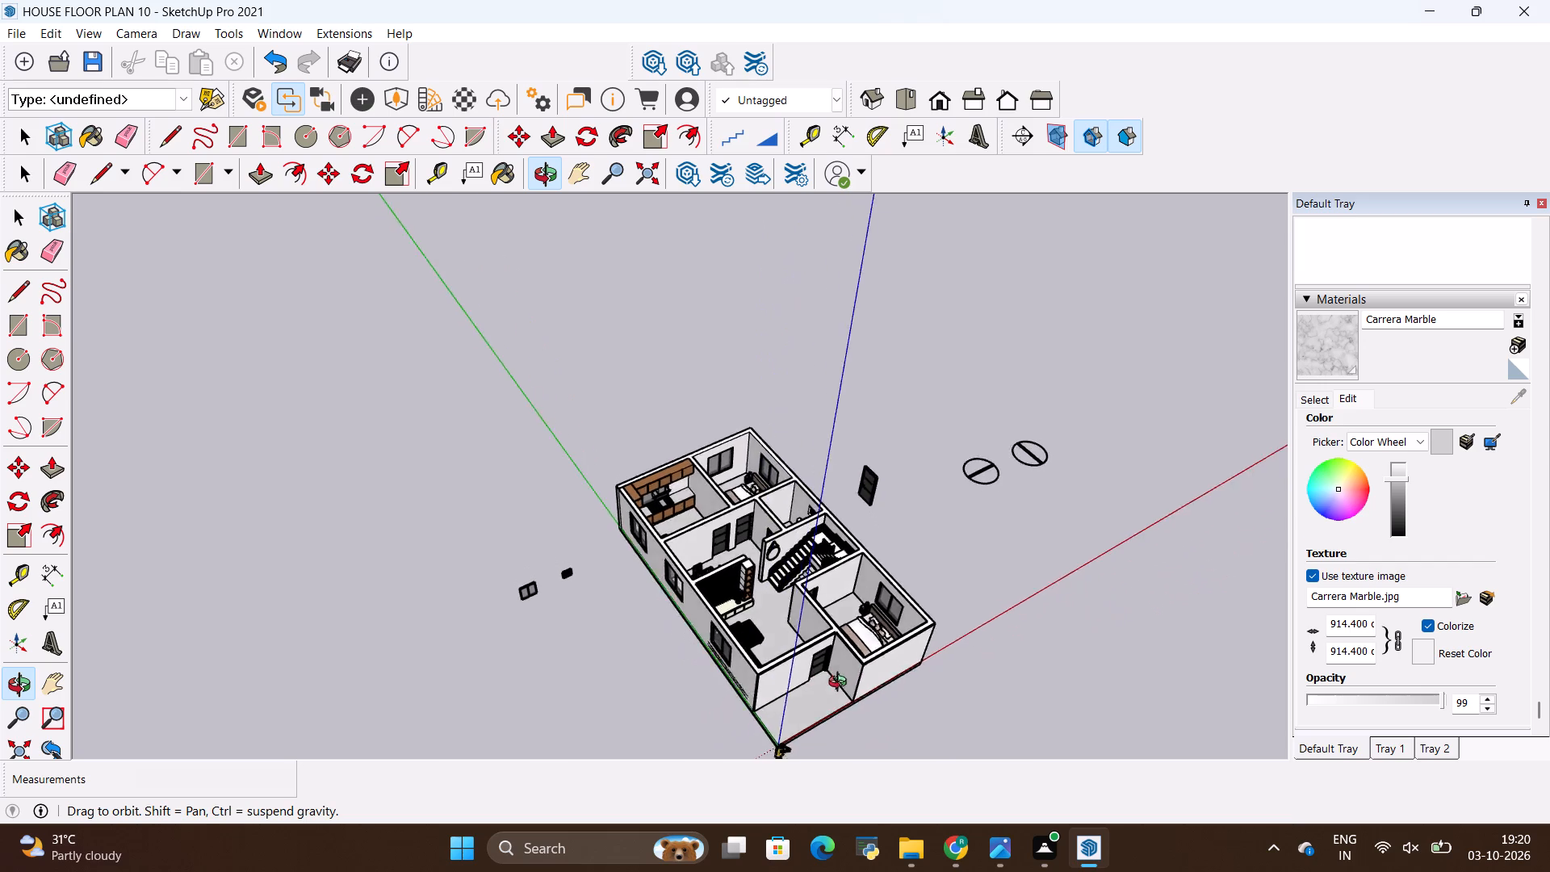
middle_drag(841, 684, 630, 565)
scroll(656, 699, up, 7)
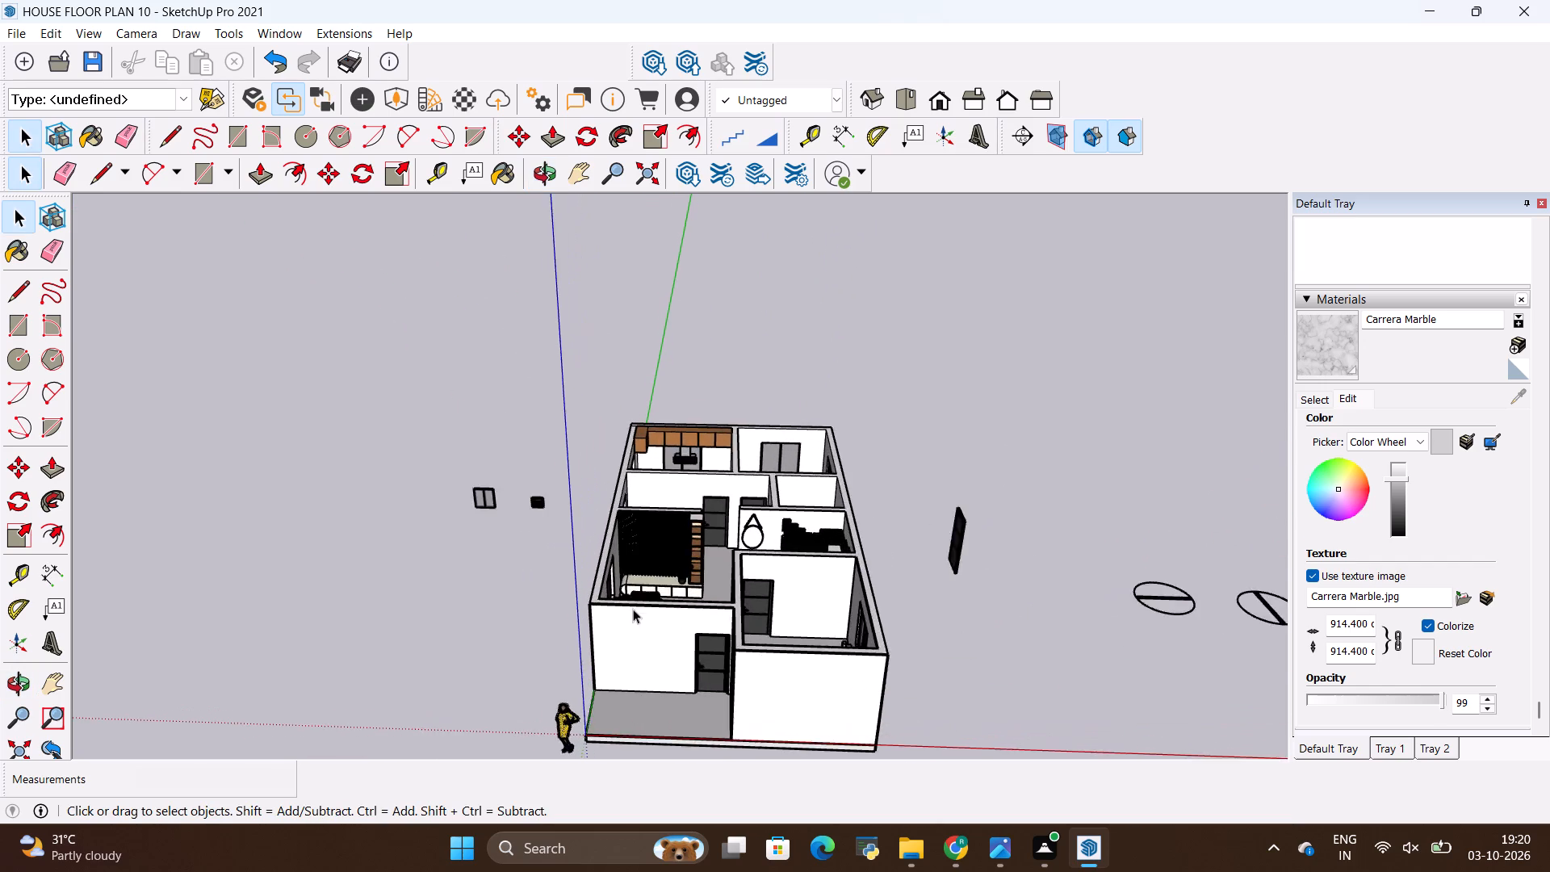
scroll(695, 541, up, 2)
middle_drag(695, 540, 604, 673)
scroll(616, 500, down, 4)
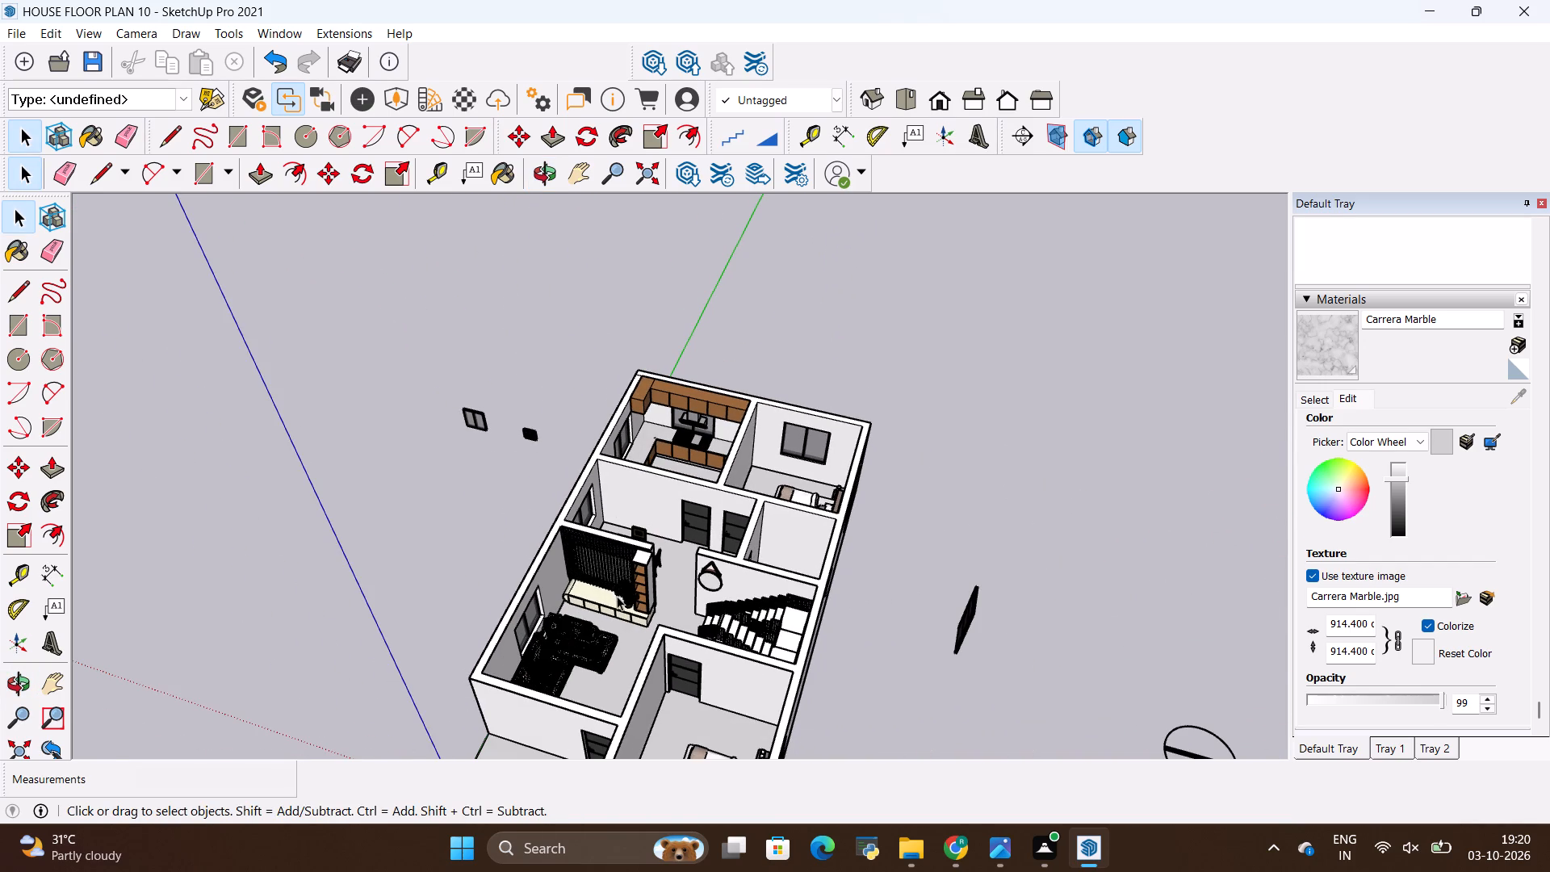
Draw a 16' 3" by 12' 3" rectangle across the top of the living room walls, between opposite inner corners.
key(r)
scroll(627, 734, up, 6)
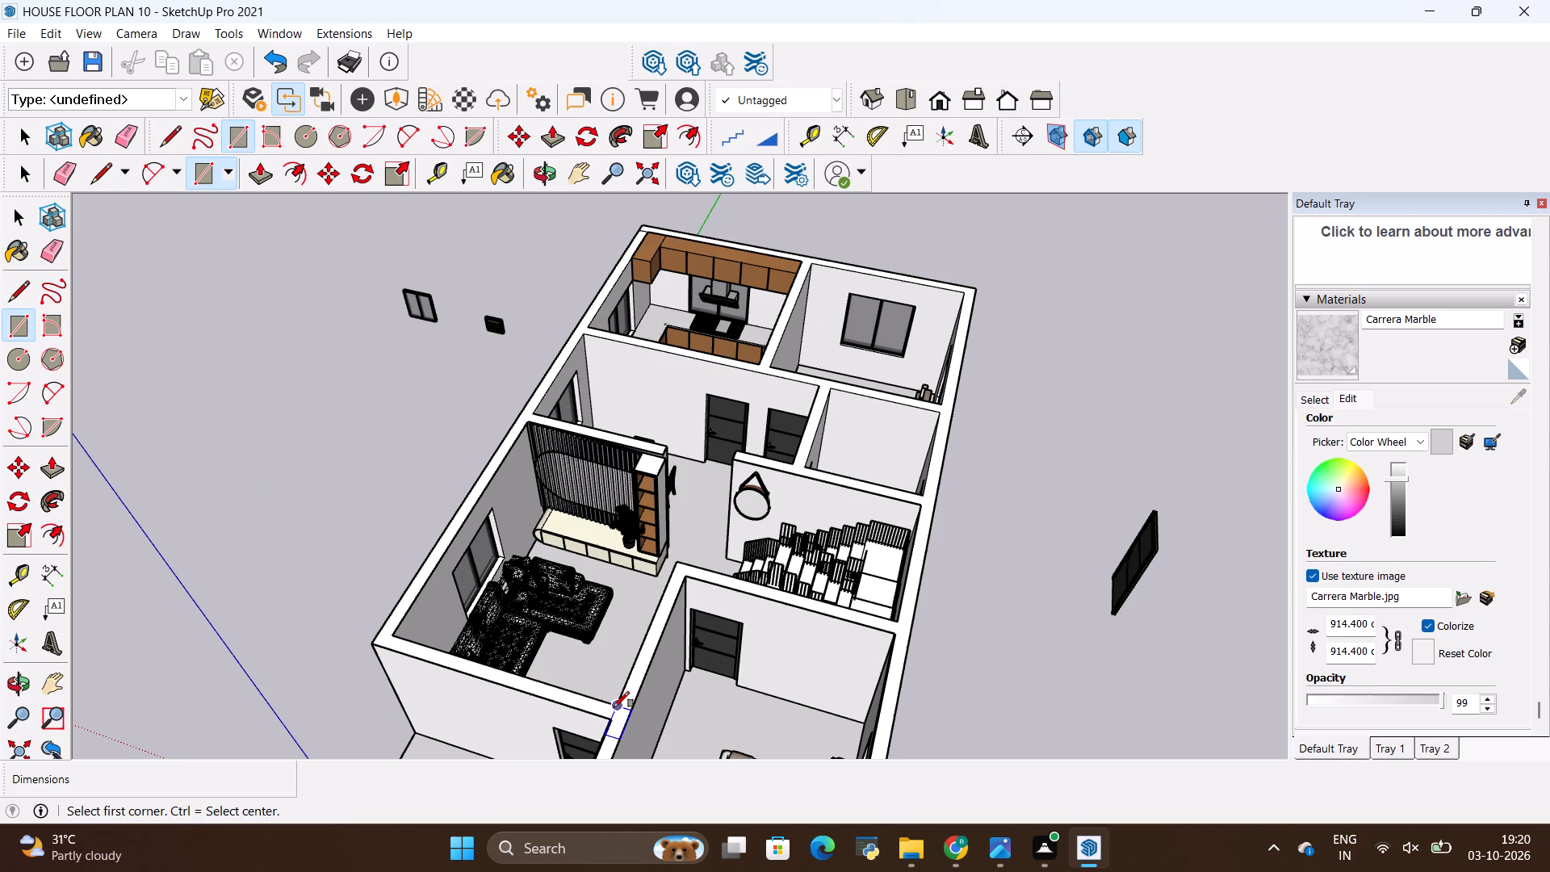
click(614, 707)
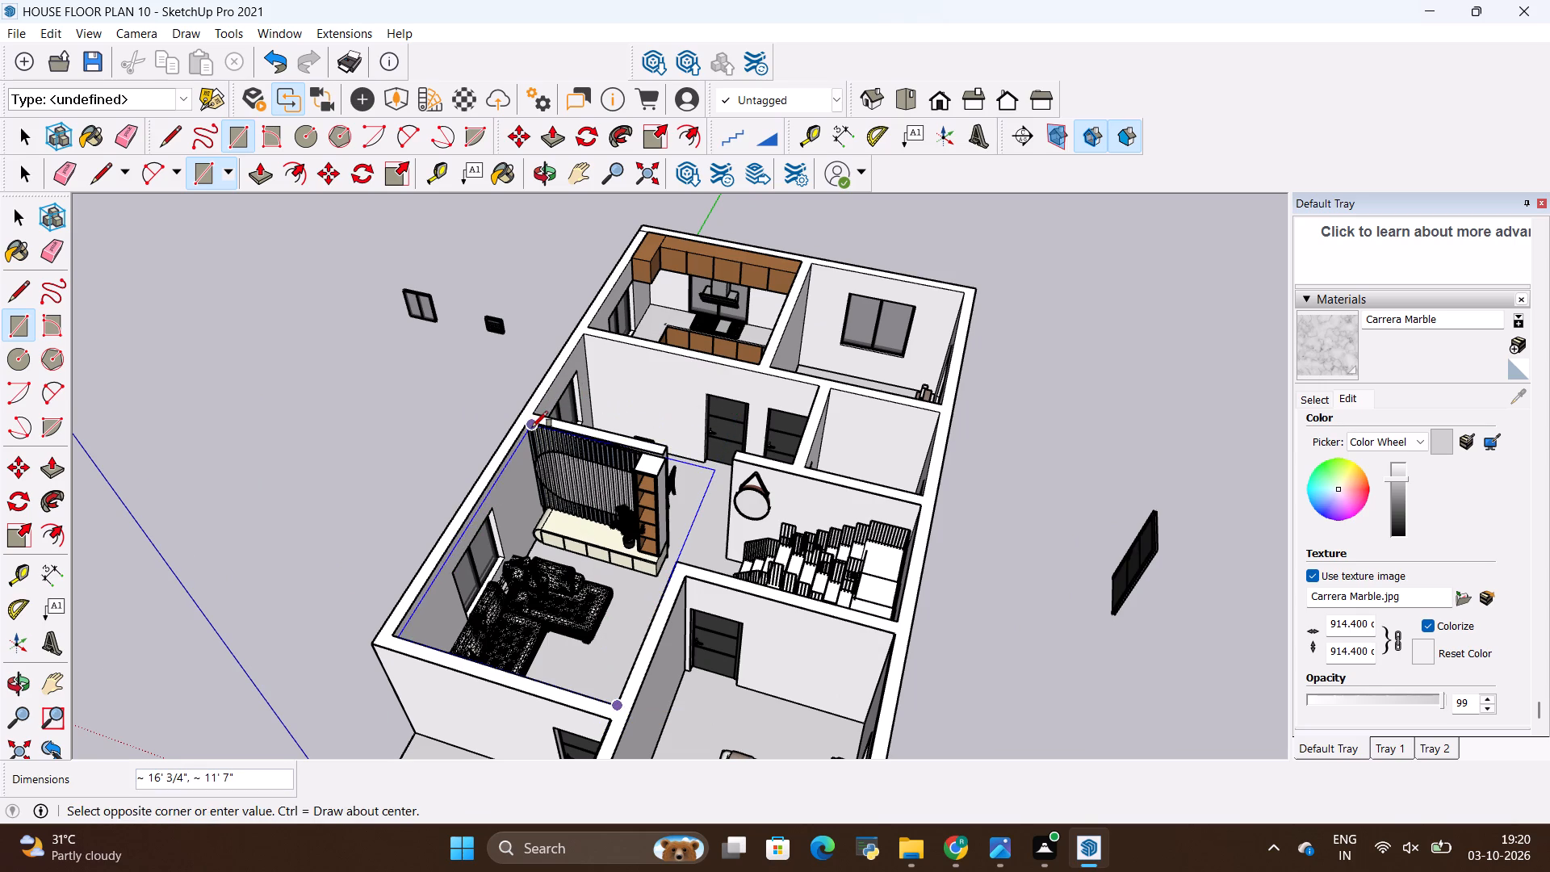
scroll(530, 421, up, 9)
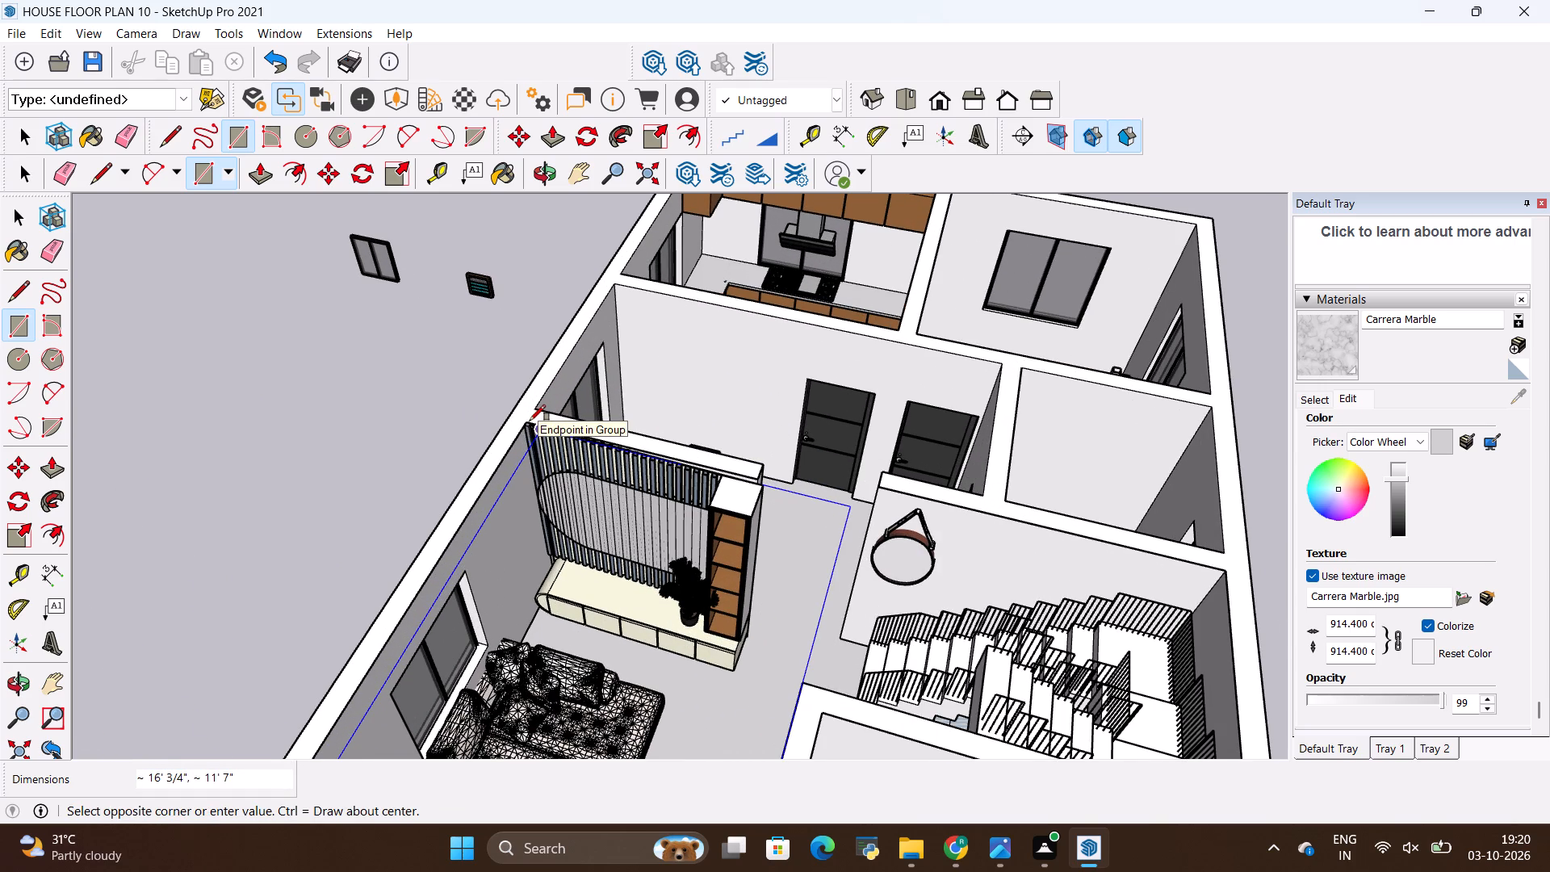
scroll(530, 421, up, 5)
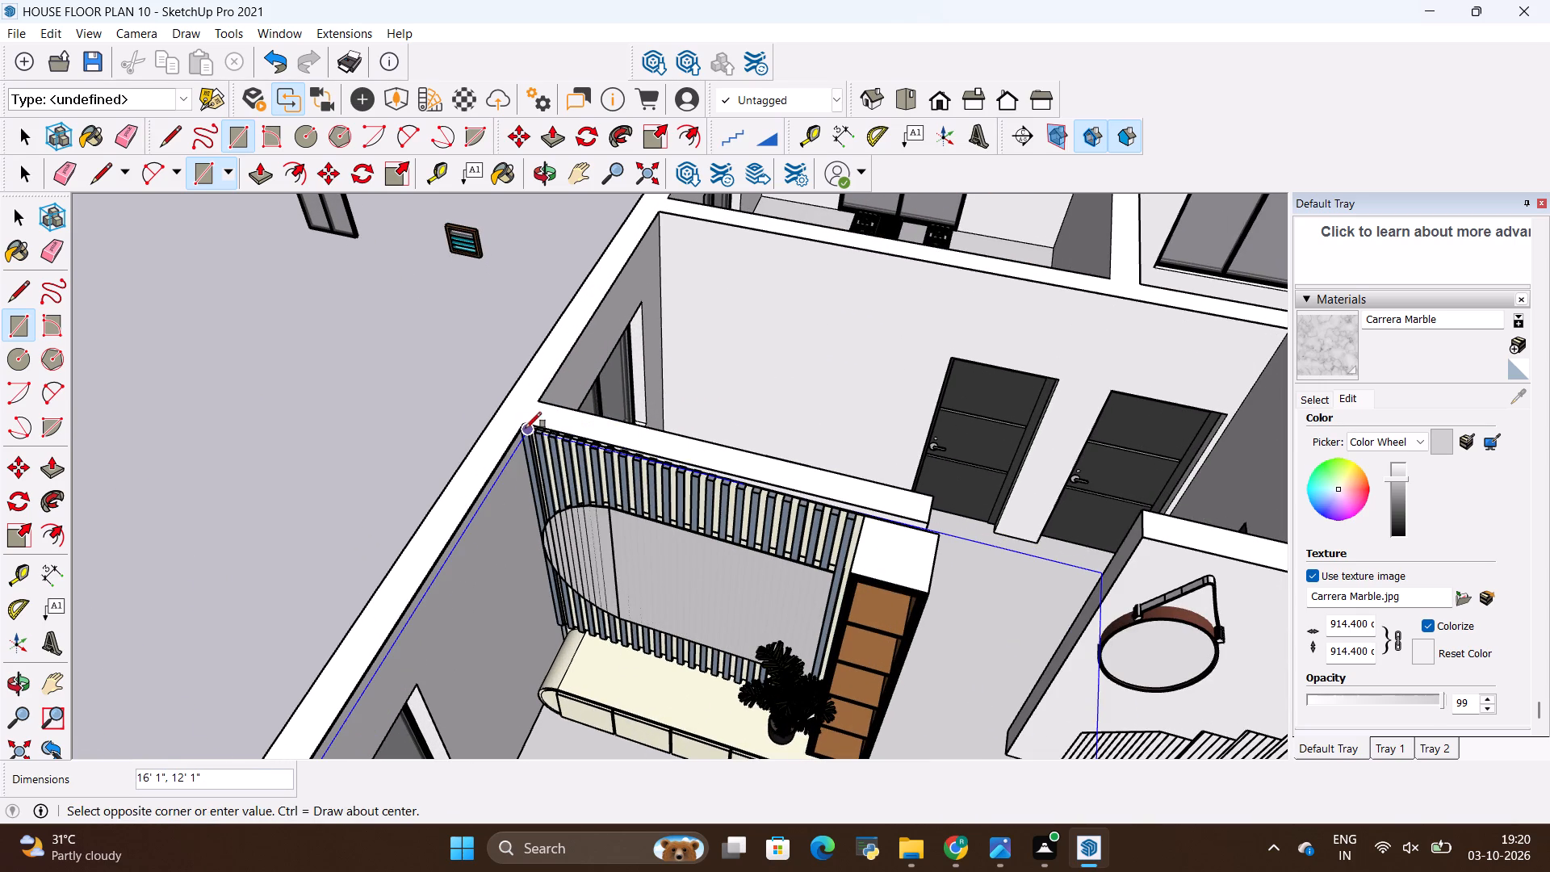
scroll(534, 411, up, 6)
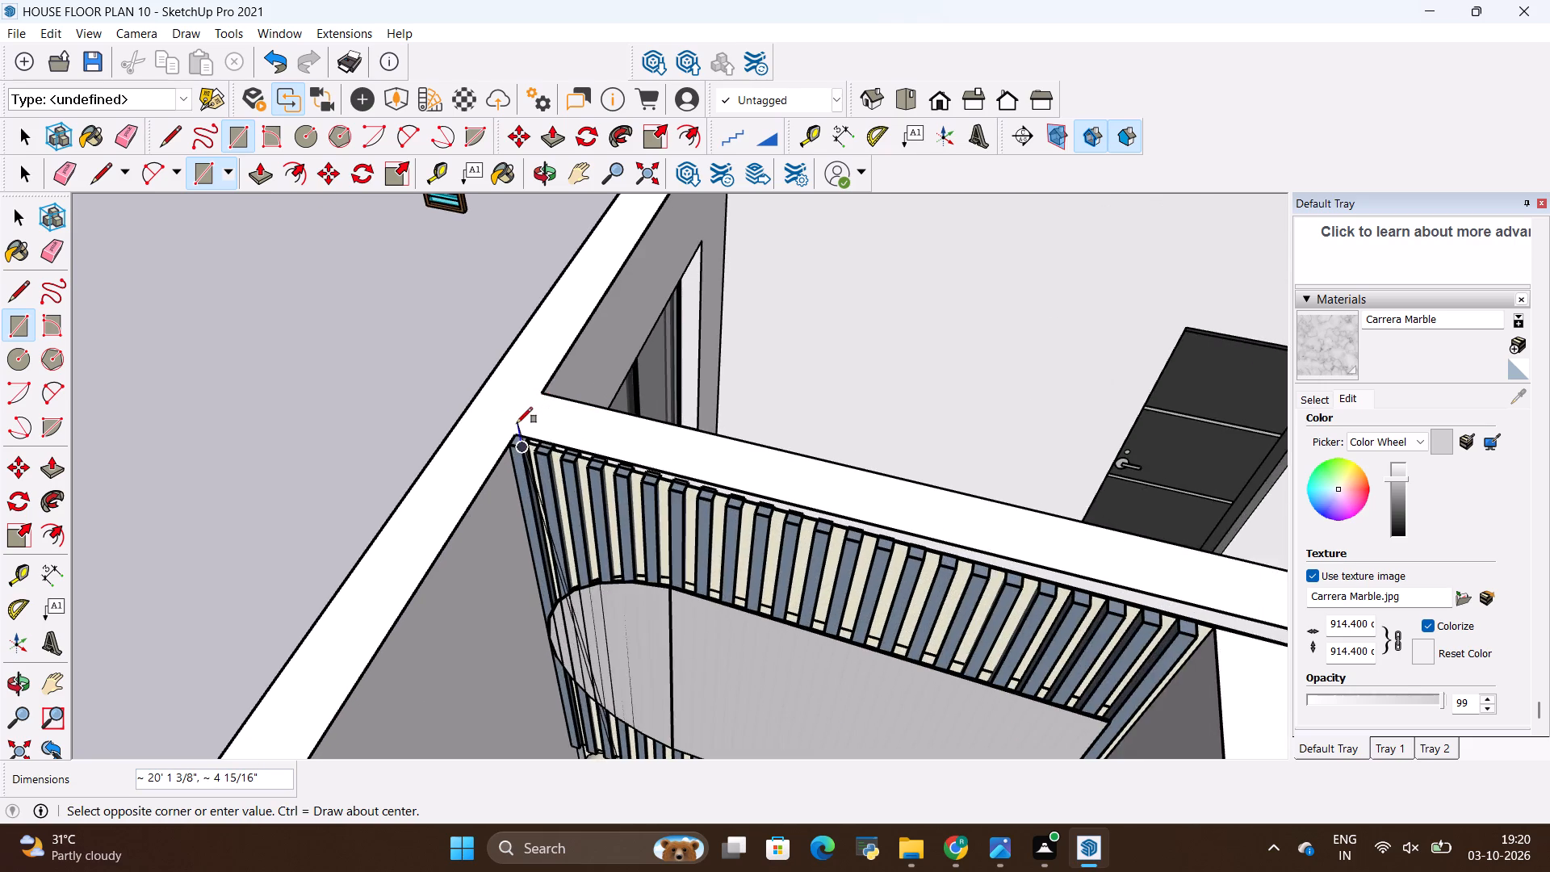
scroll(517, 423, up, 7)
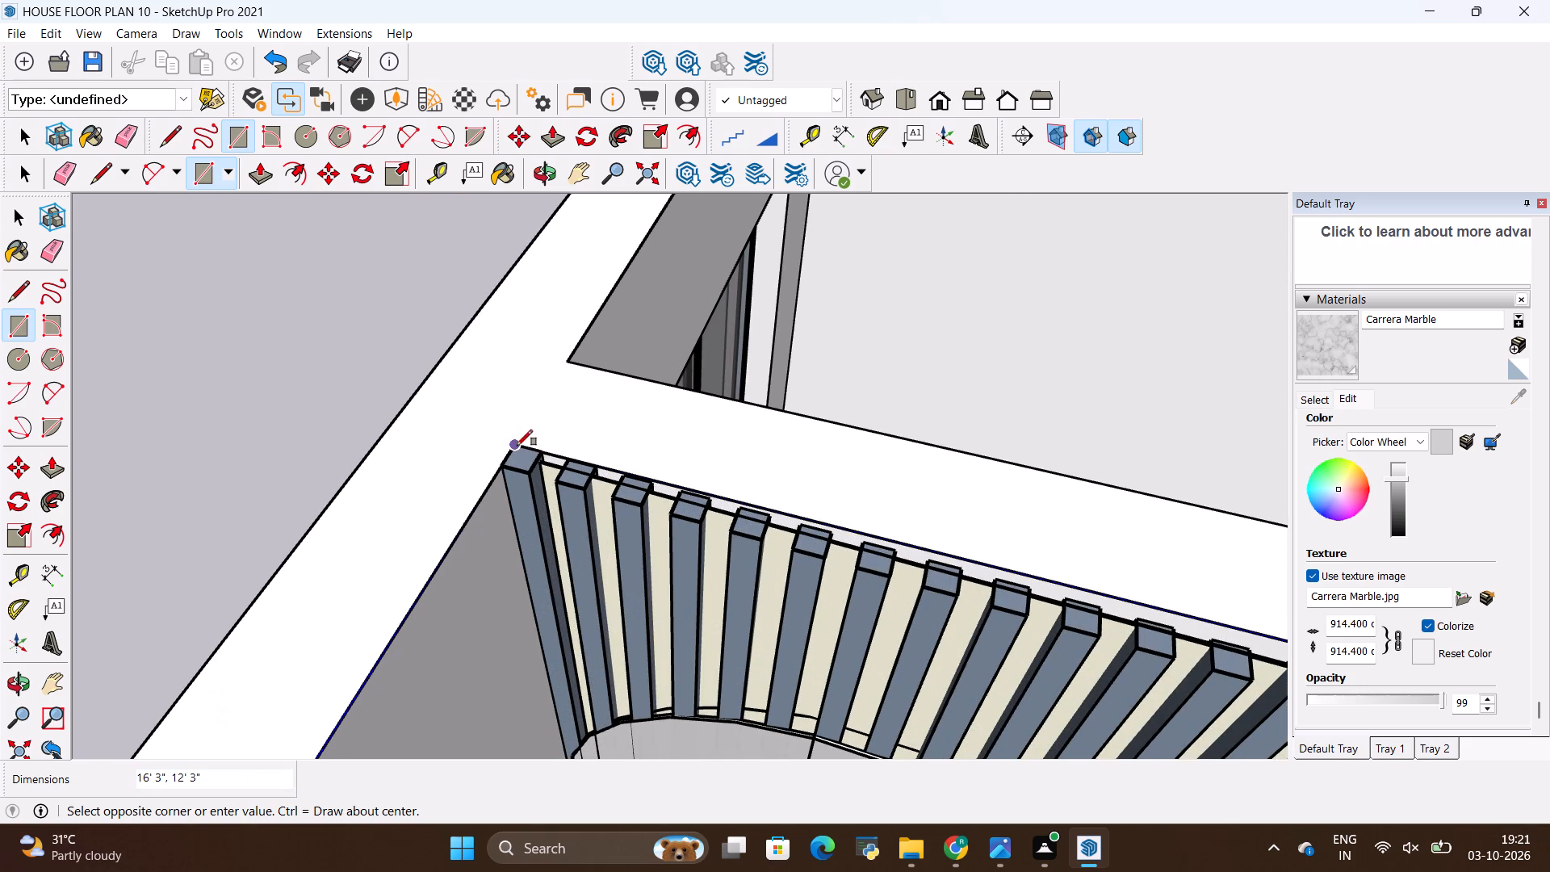
click(515, 445)
scroll(499, 448, down, 20)
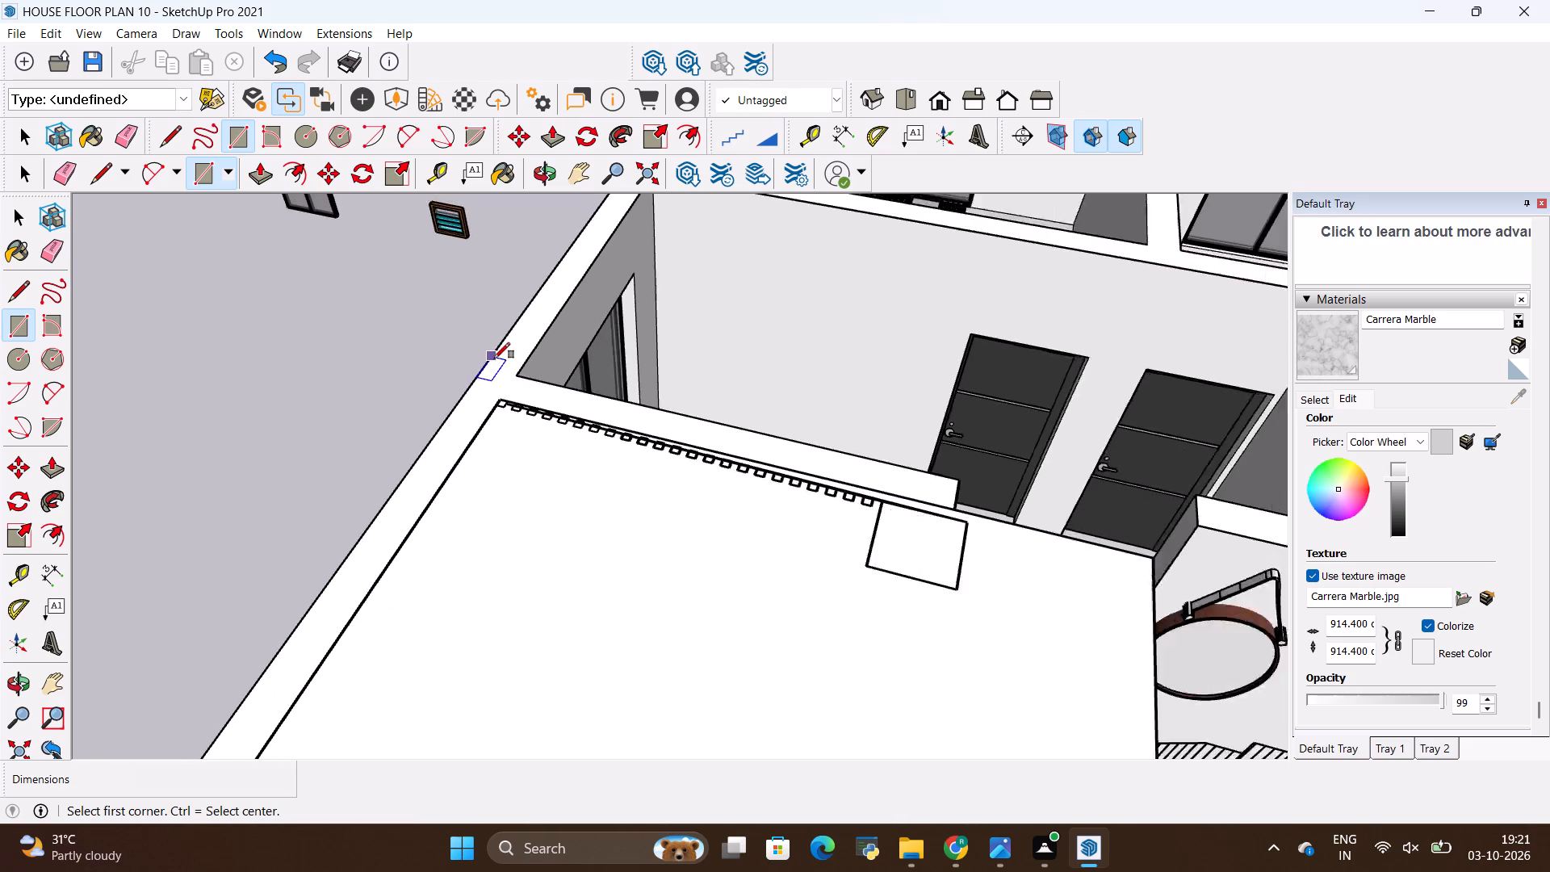
scroll(494, 358, down, 11)
key(space)
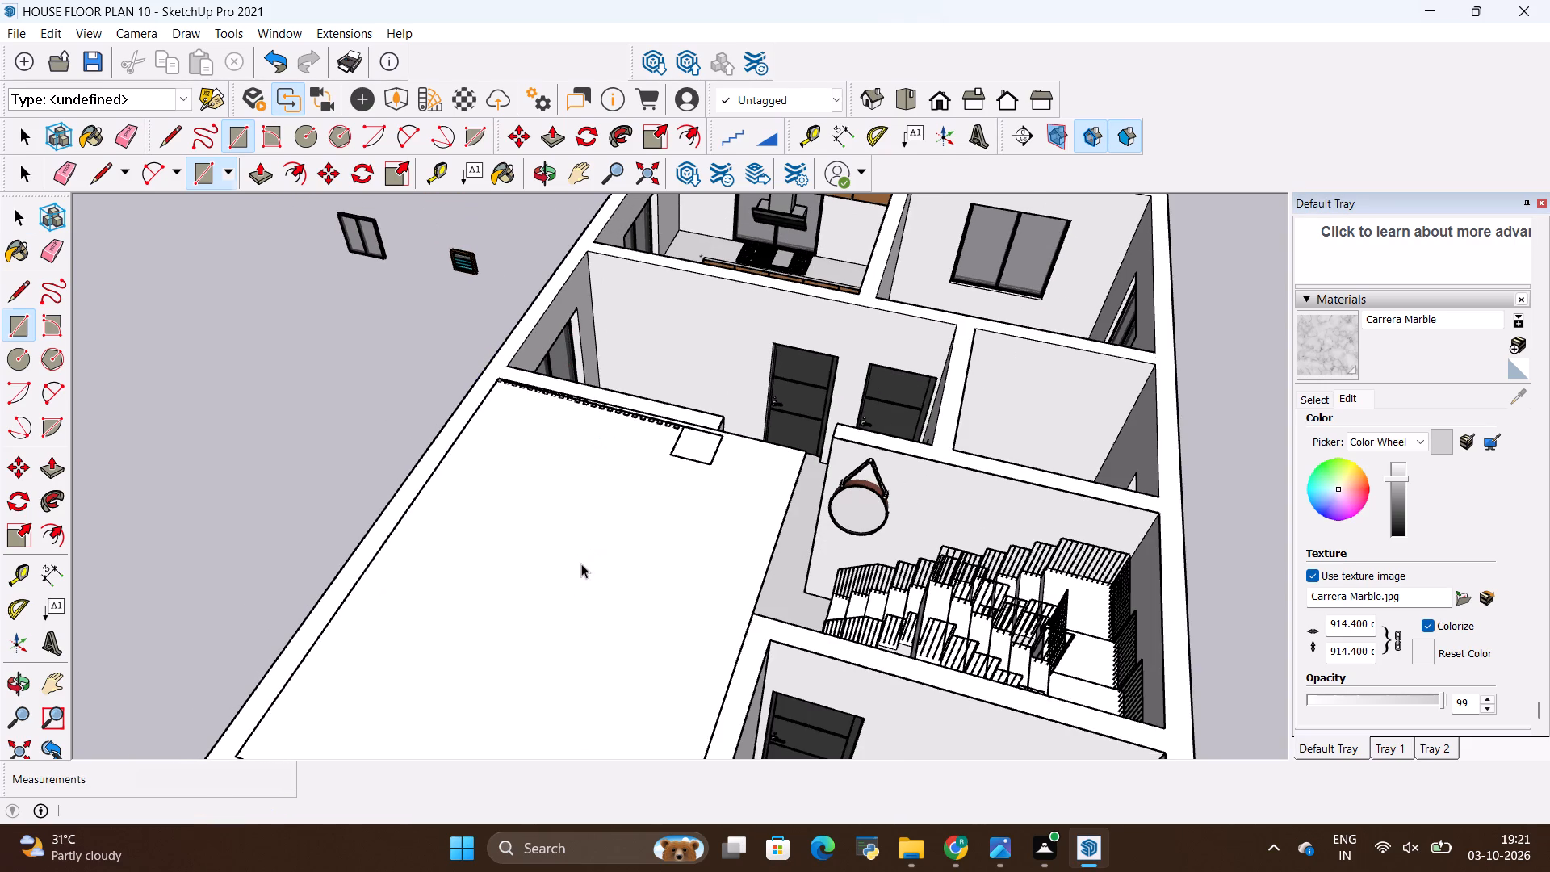
Move the rectangle and its edges about 36' out of the living room to the open area beside the rear bedroom.
double_click(581, 564)
scroll(578, 537, down, 3)
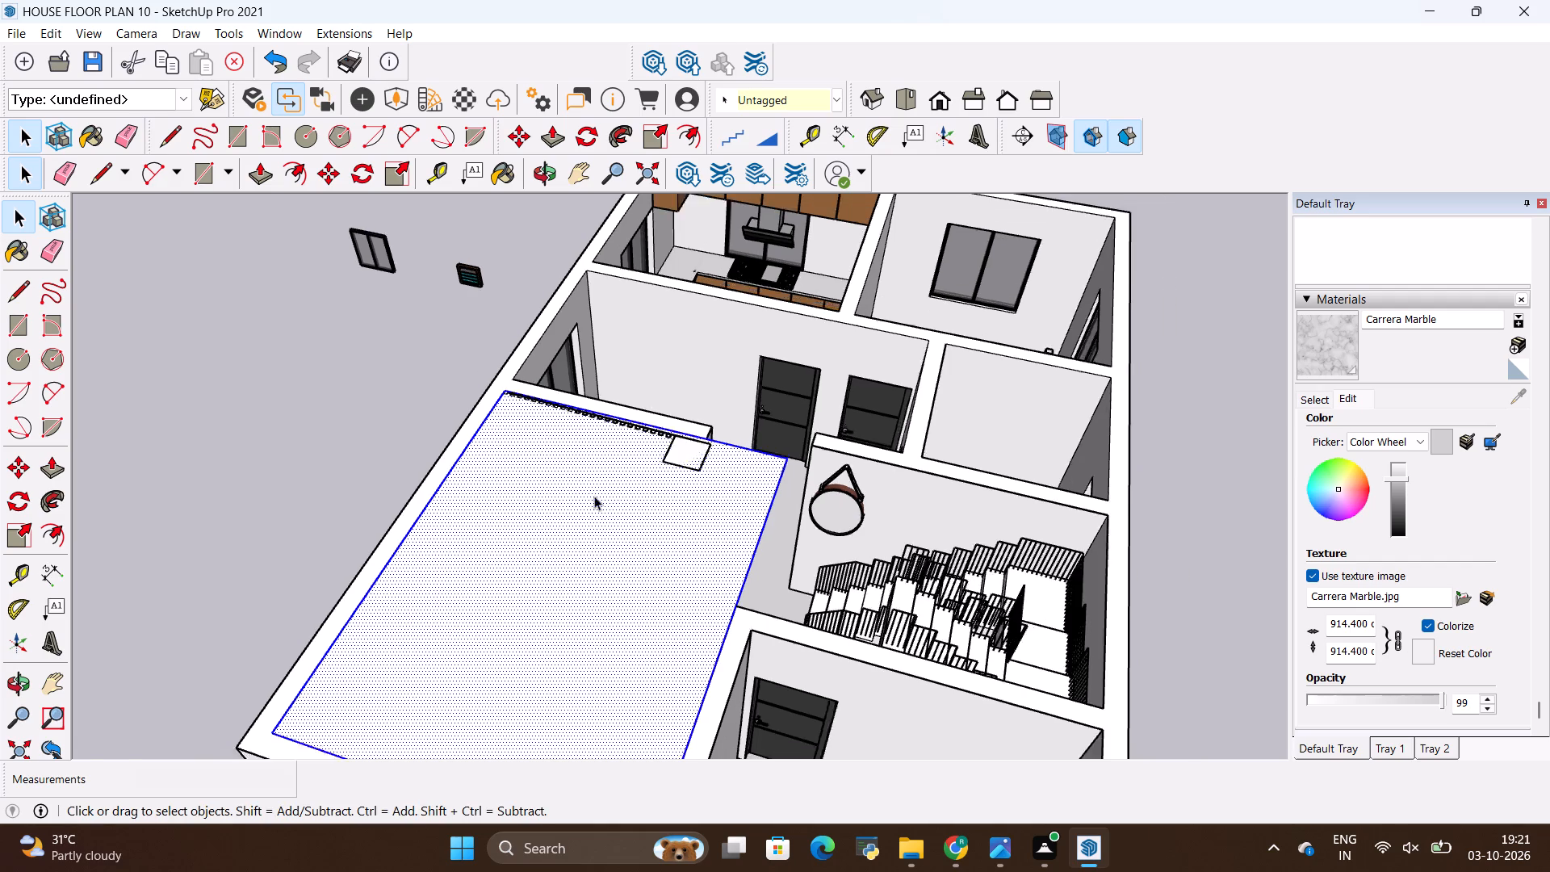
scroll(594, 496, down, 7)
key(m)
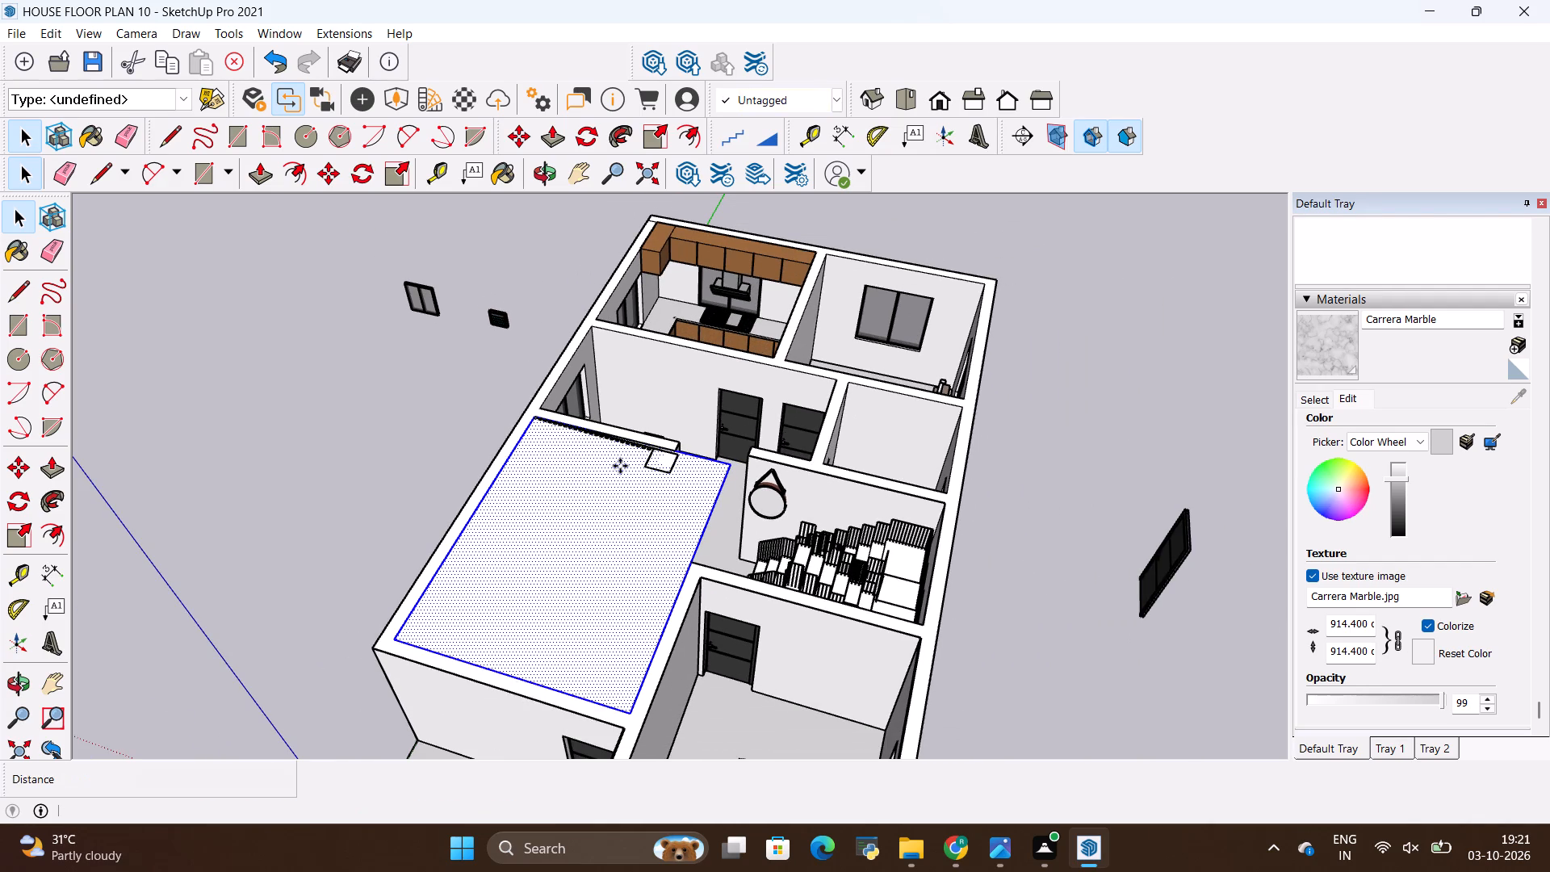
click(399, 639)
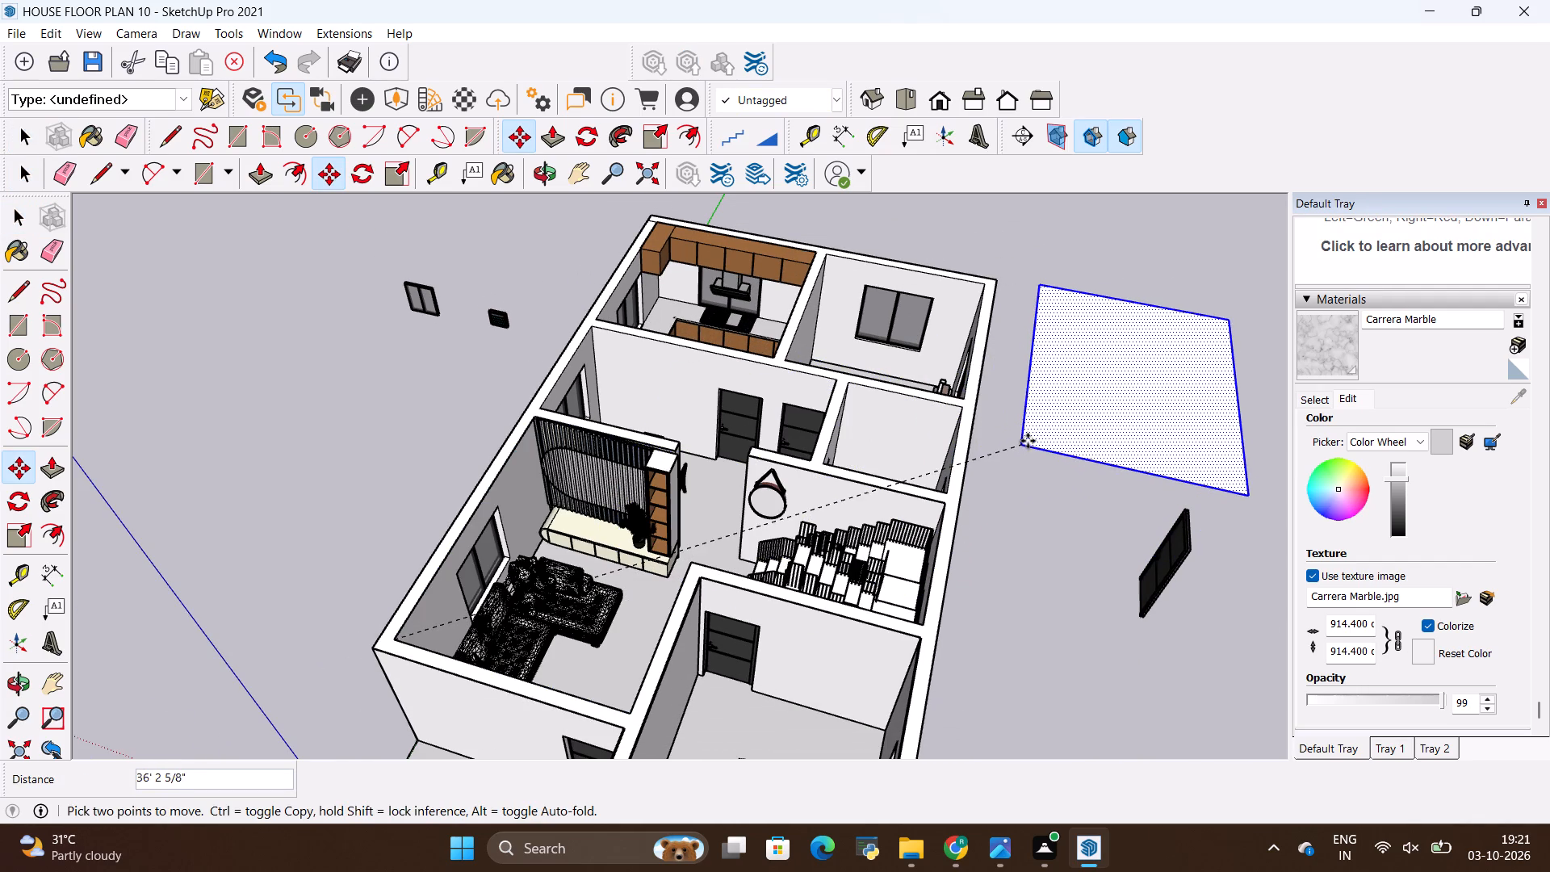
click(1029, 440)
Examine the relocated rectangle from the side and from beneath, checking its face selection and then clearing it.
middle_drag(1011, 599, 852, 341)
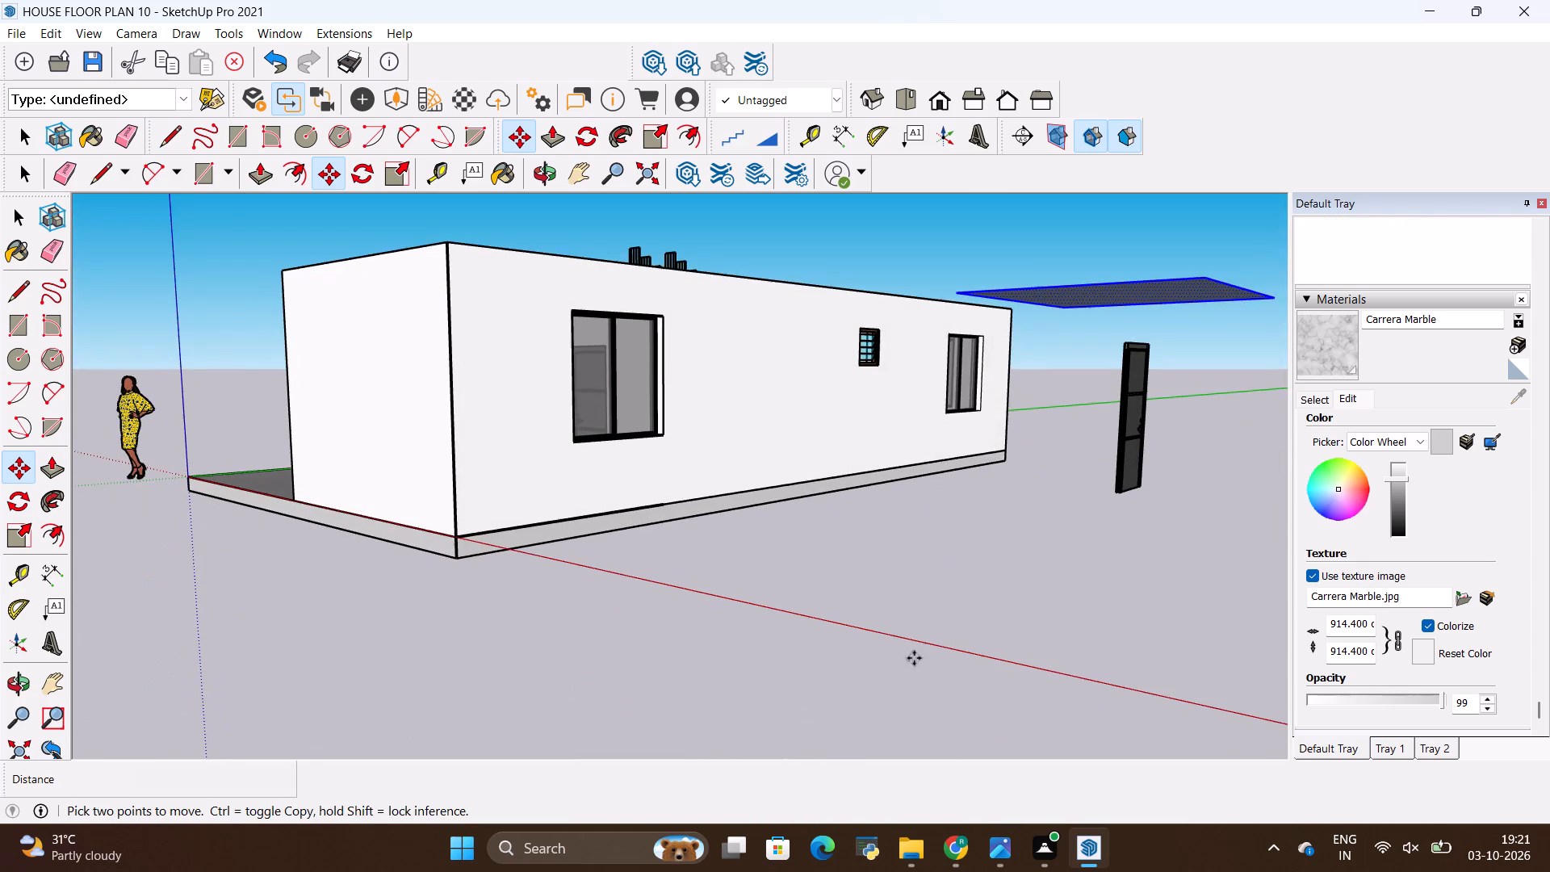
scroll(949, 786, down, 5)
scroll(1033, 598, down, 4)
scroll(940, 625, down, 4)
scroll(1014, 281, up, 3)
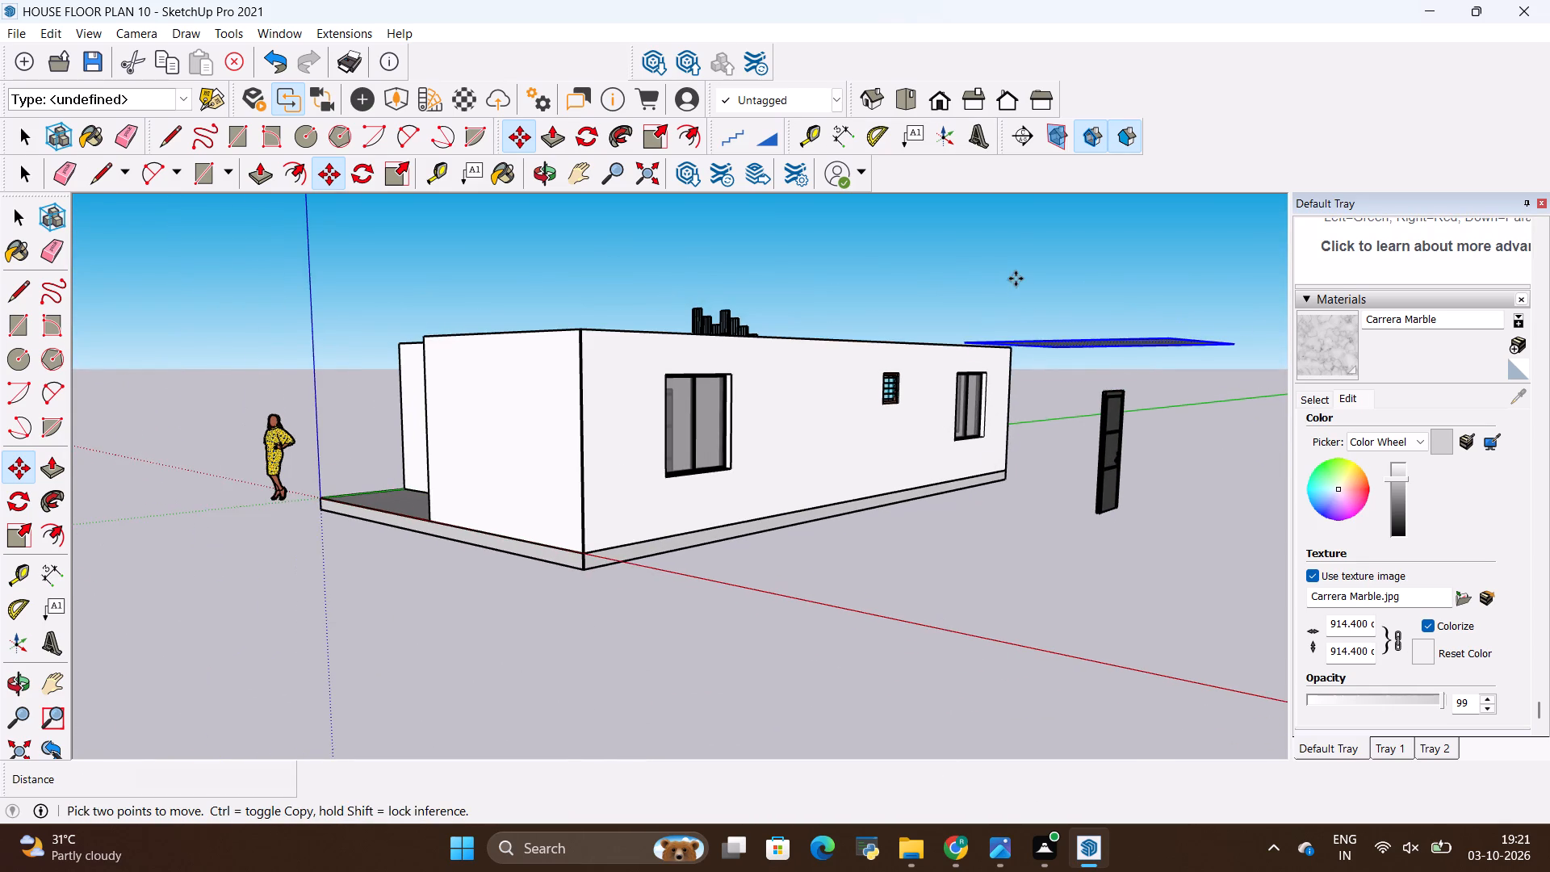
scroll(1016, 279, up, 13)
middle_drag(1108, 772, 1087, 736)
middle_drag(1080, 727, 1046, 664)
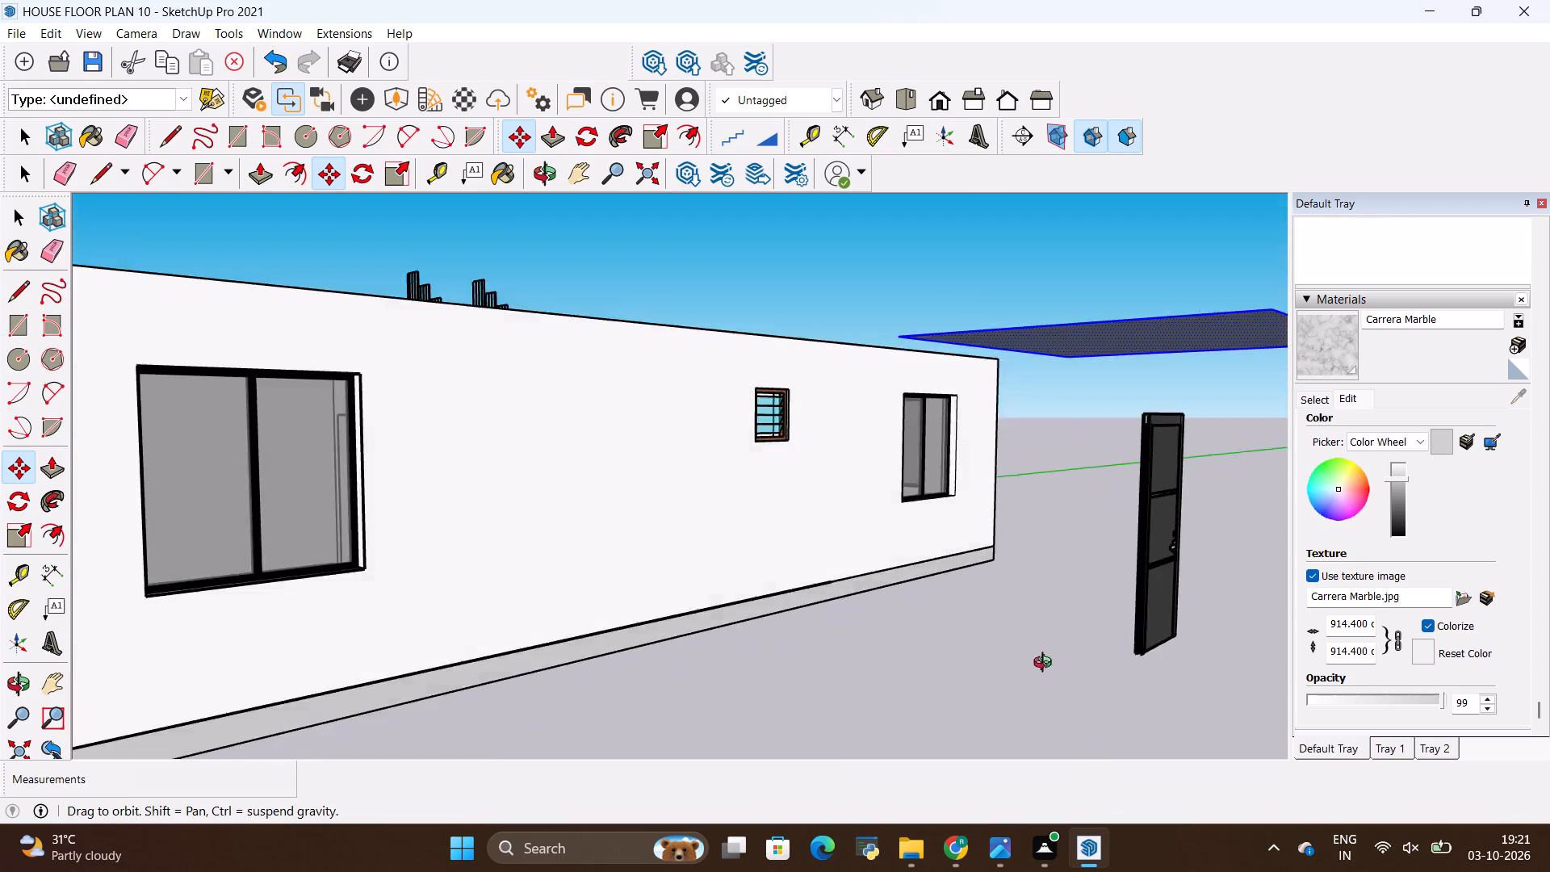
middle_drag(1046, 664, 1017, 597)
scroll(1030, 643, down, 10)
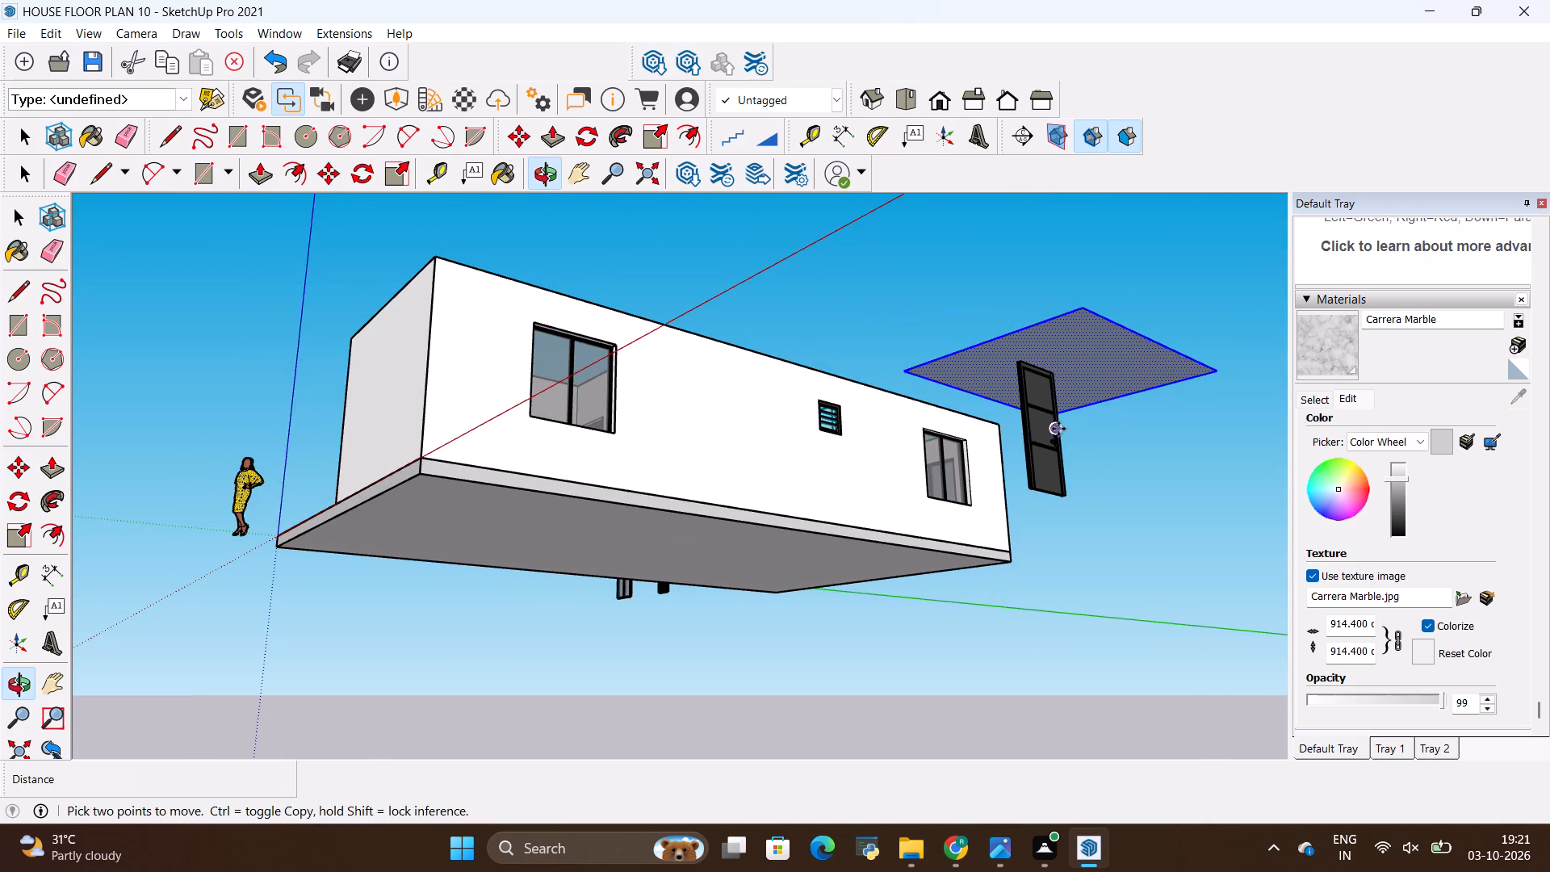
click(1057, 435)
key(space)
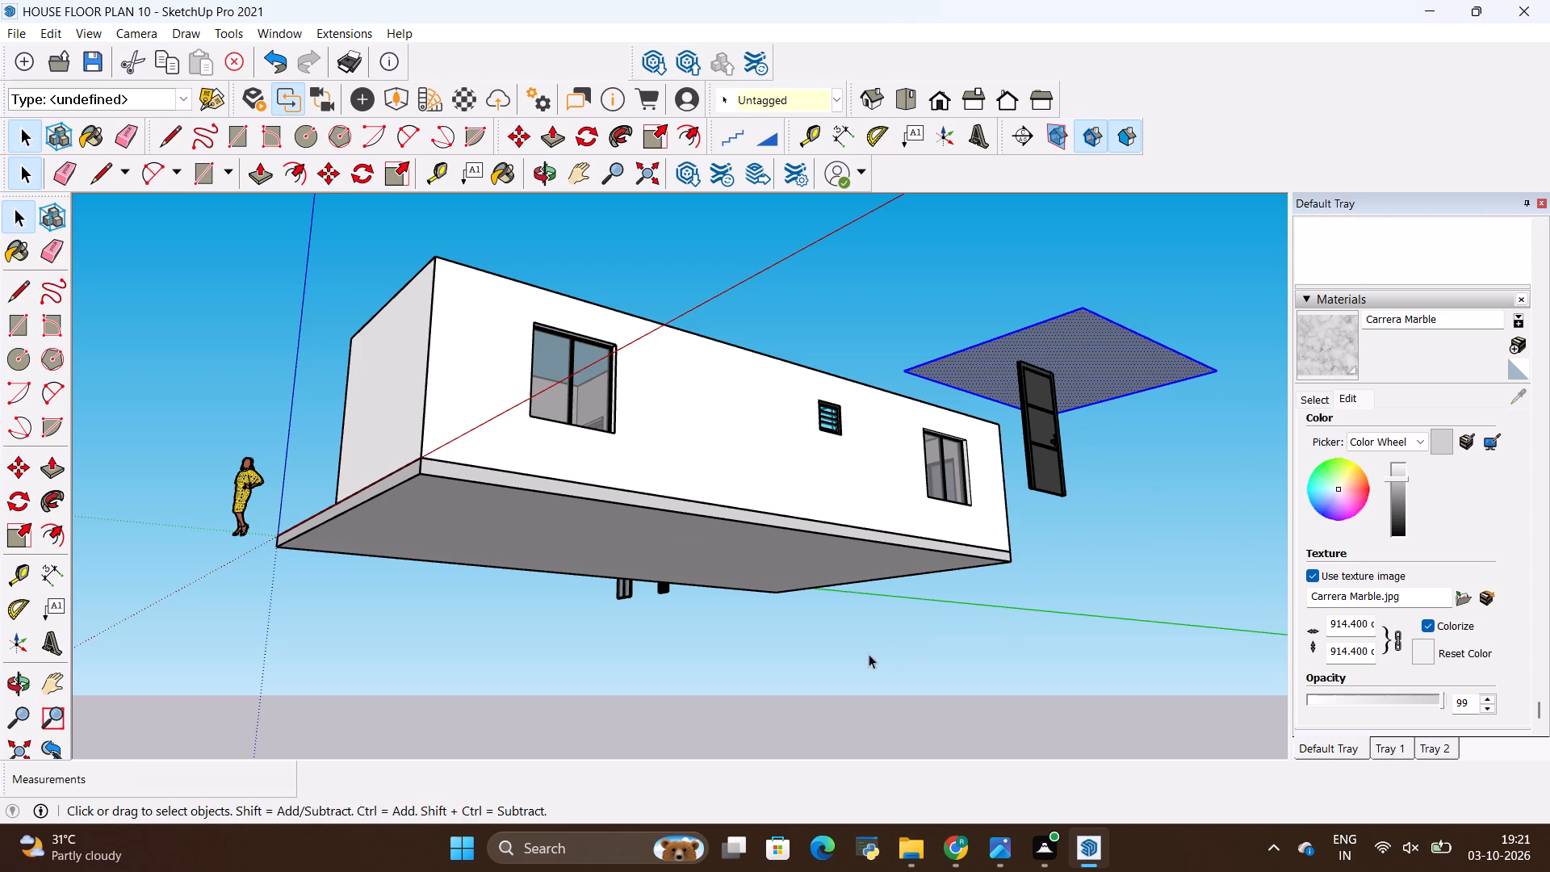
click(1073, 369)
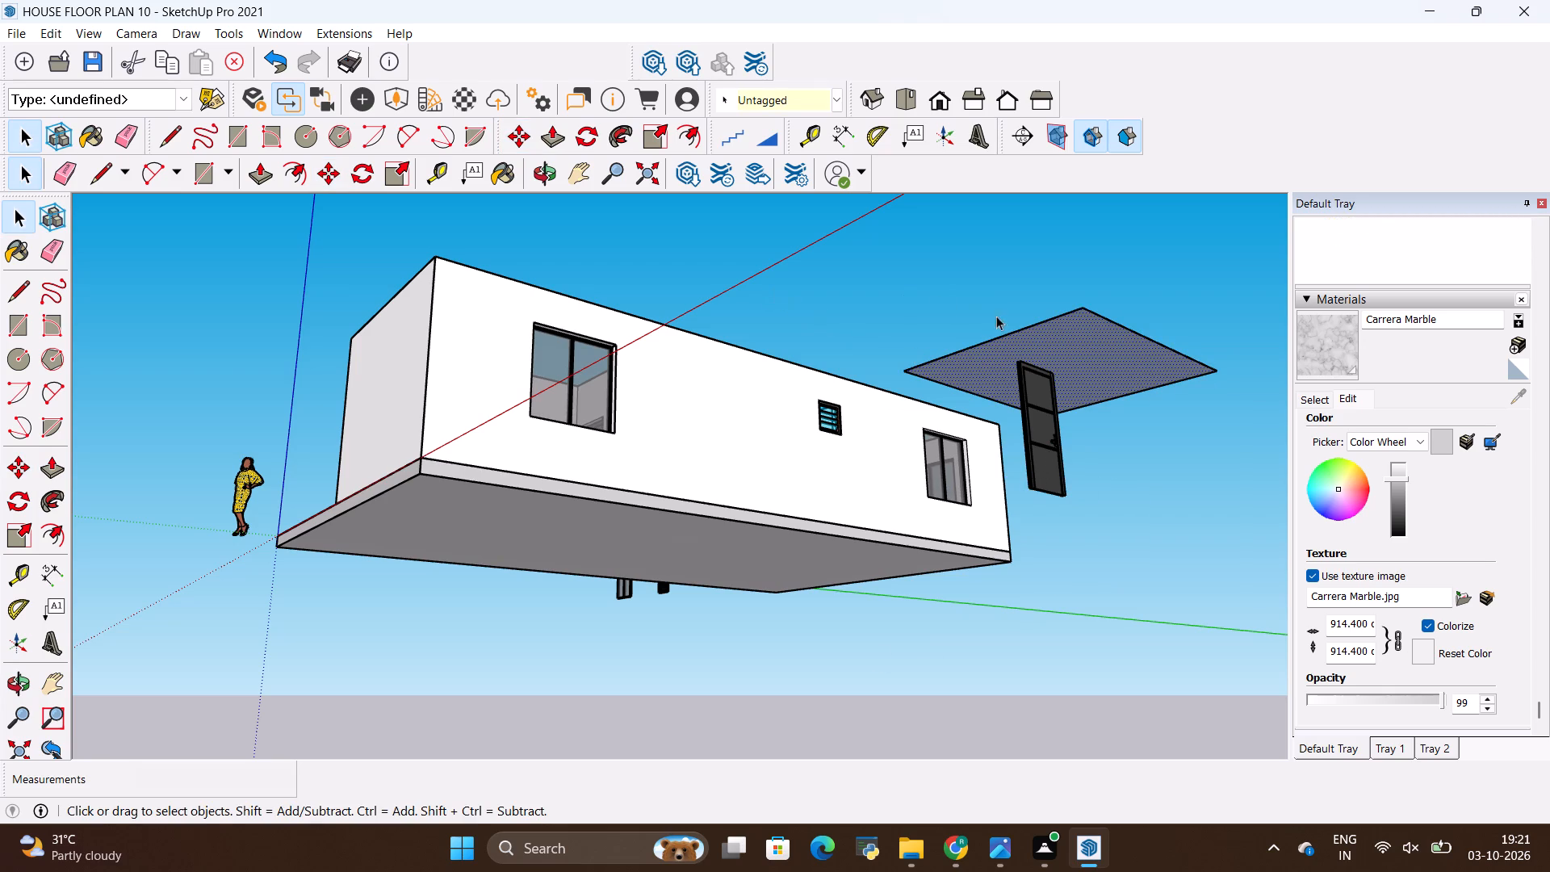
key(space)
click(1062, 336)
key(space)
click(1075, 489)
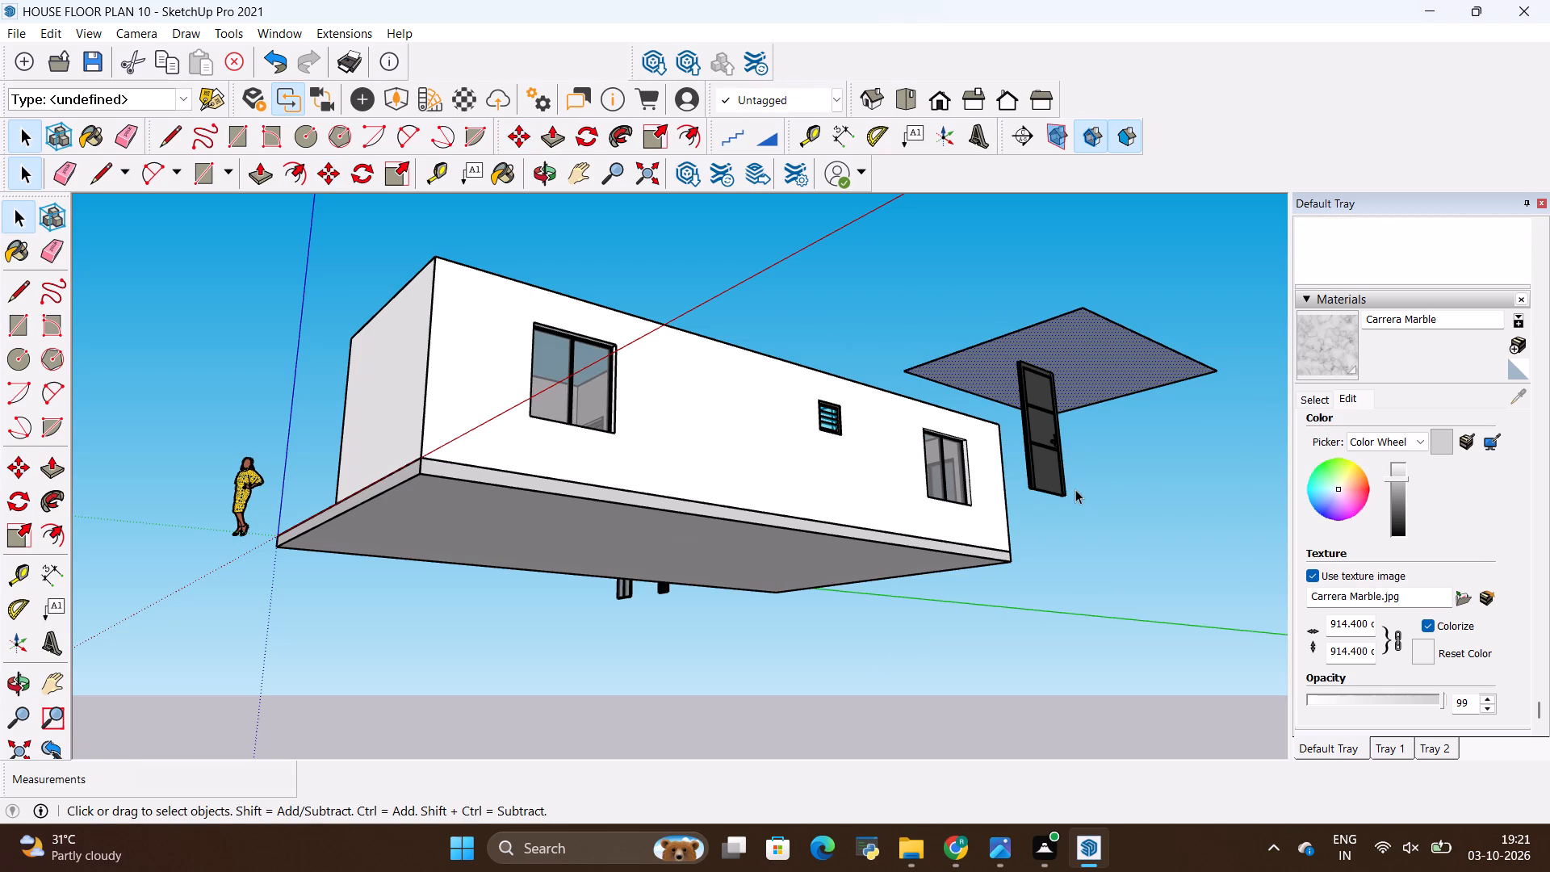
double_click(1095, 486)
scroll(1094, 486, down, 4)
scroll(1094, 480, up, 2)
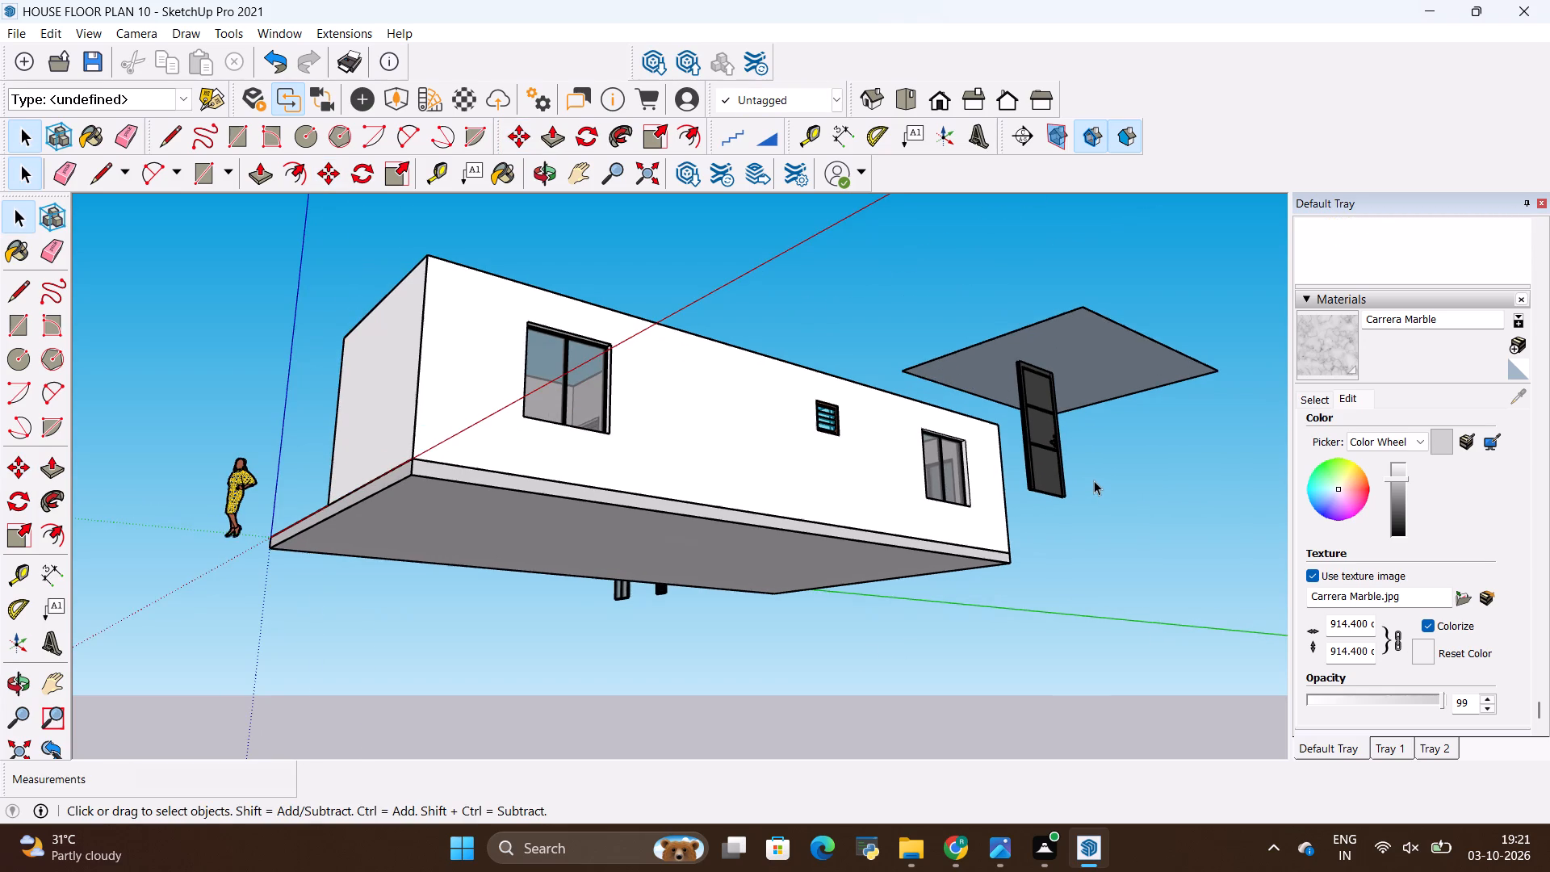
double_click(1094, 480)
Move the loose door near the rectangle about 17' along the side wall toward the front of the house.
scroll(1087, 462, up, 11)
middle_drag(1118, 441, 869, 426)
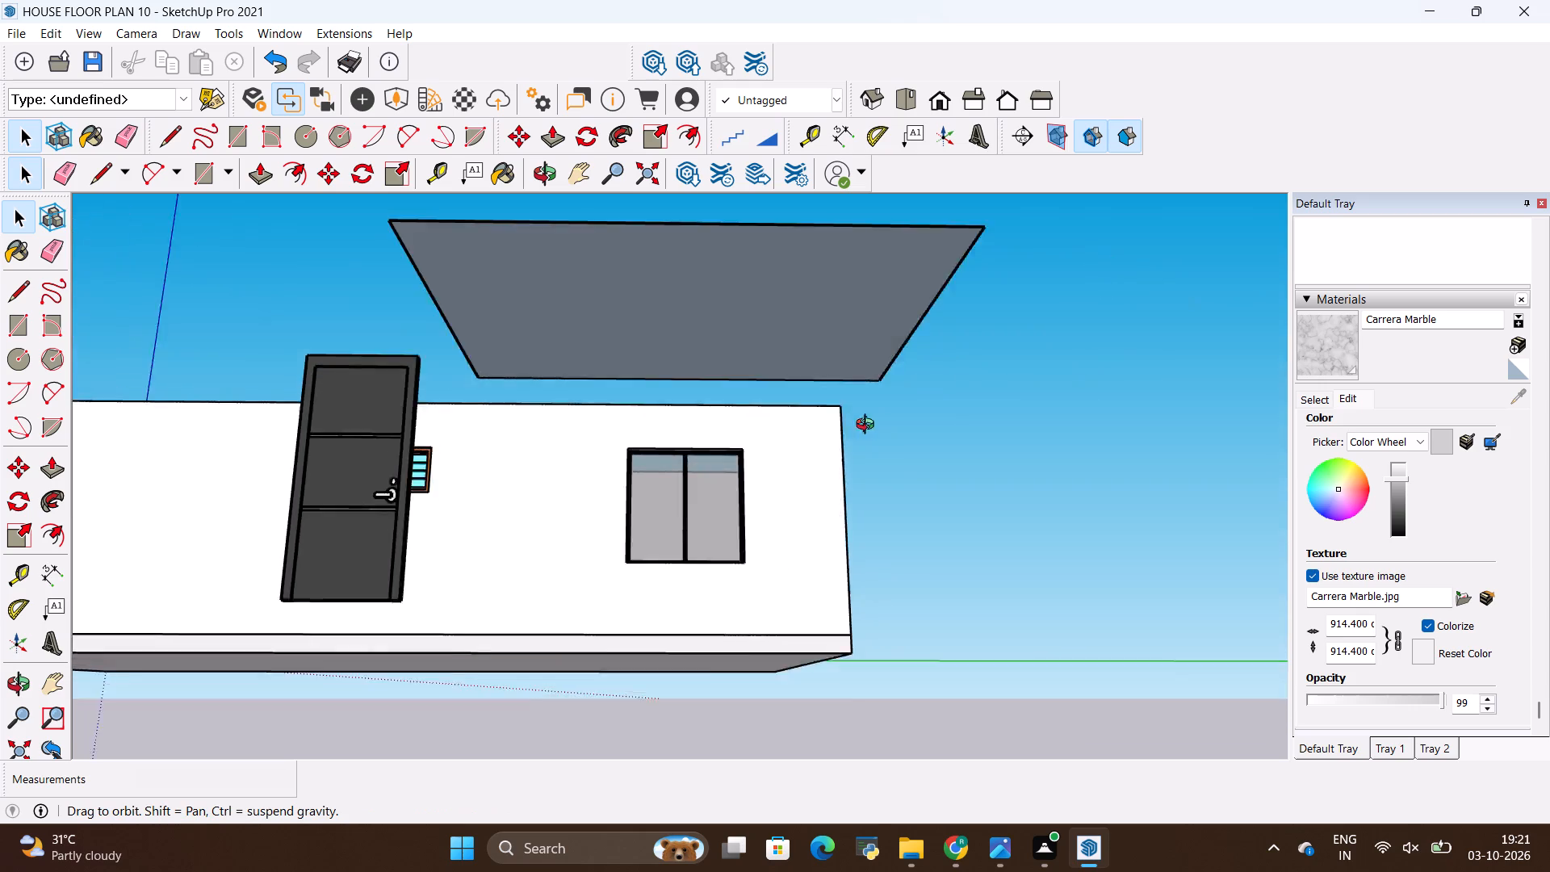
middle_drag(869, 426, 990, 495)
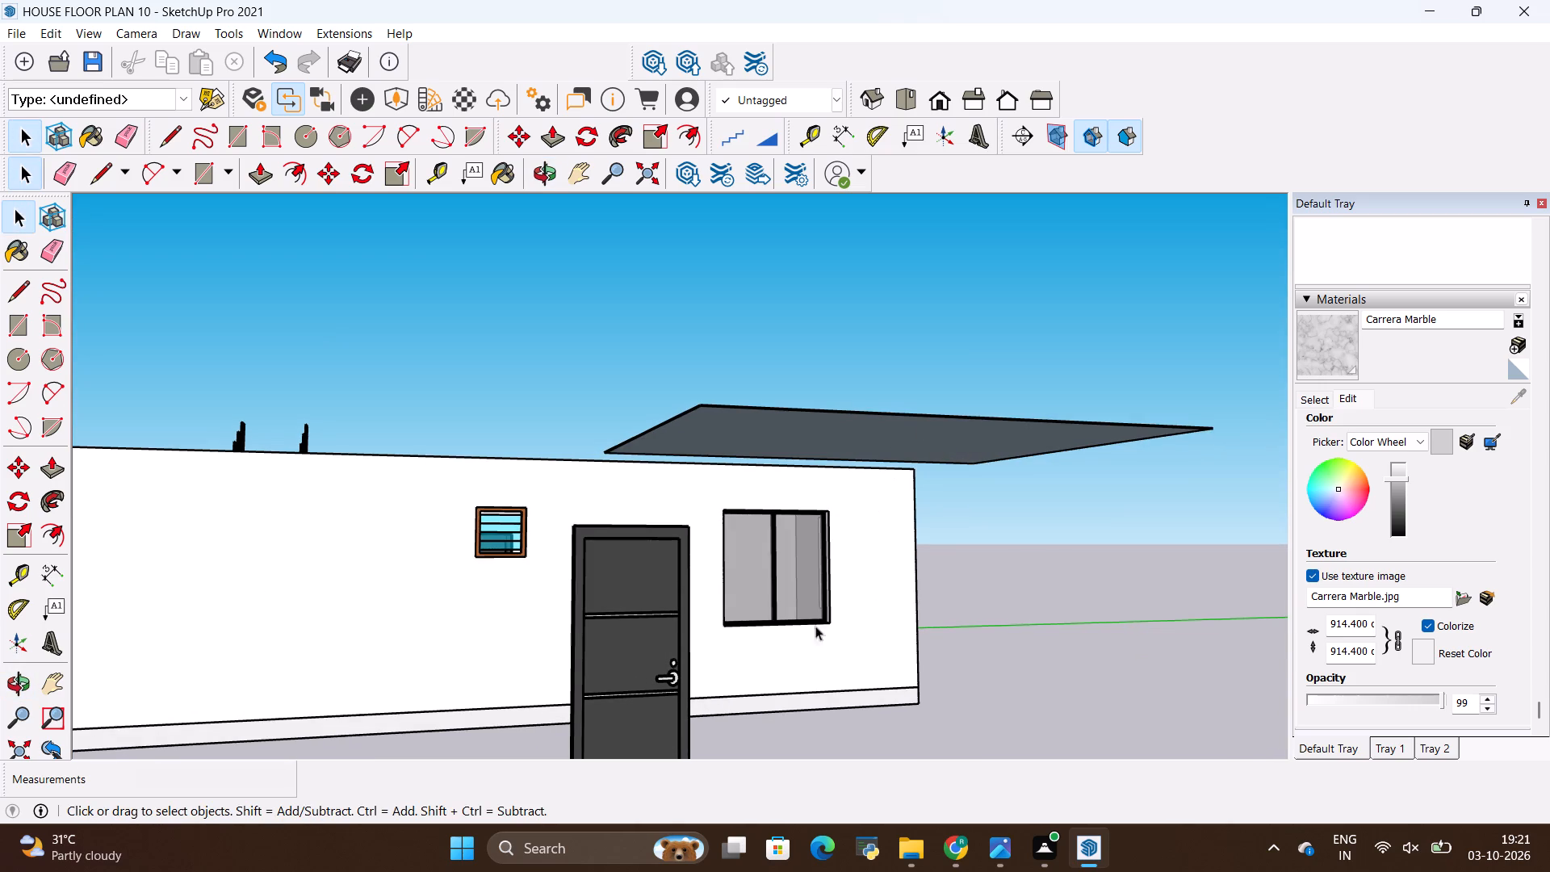
click(643, 686)
key(m)
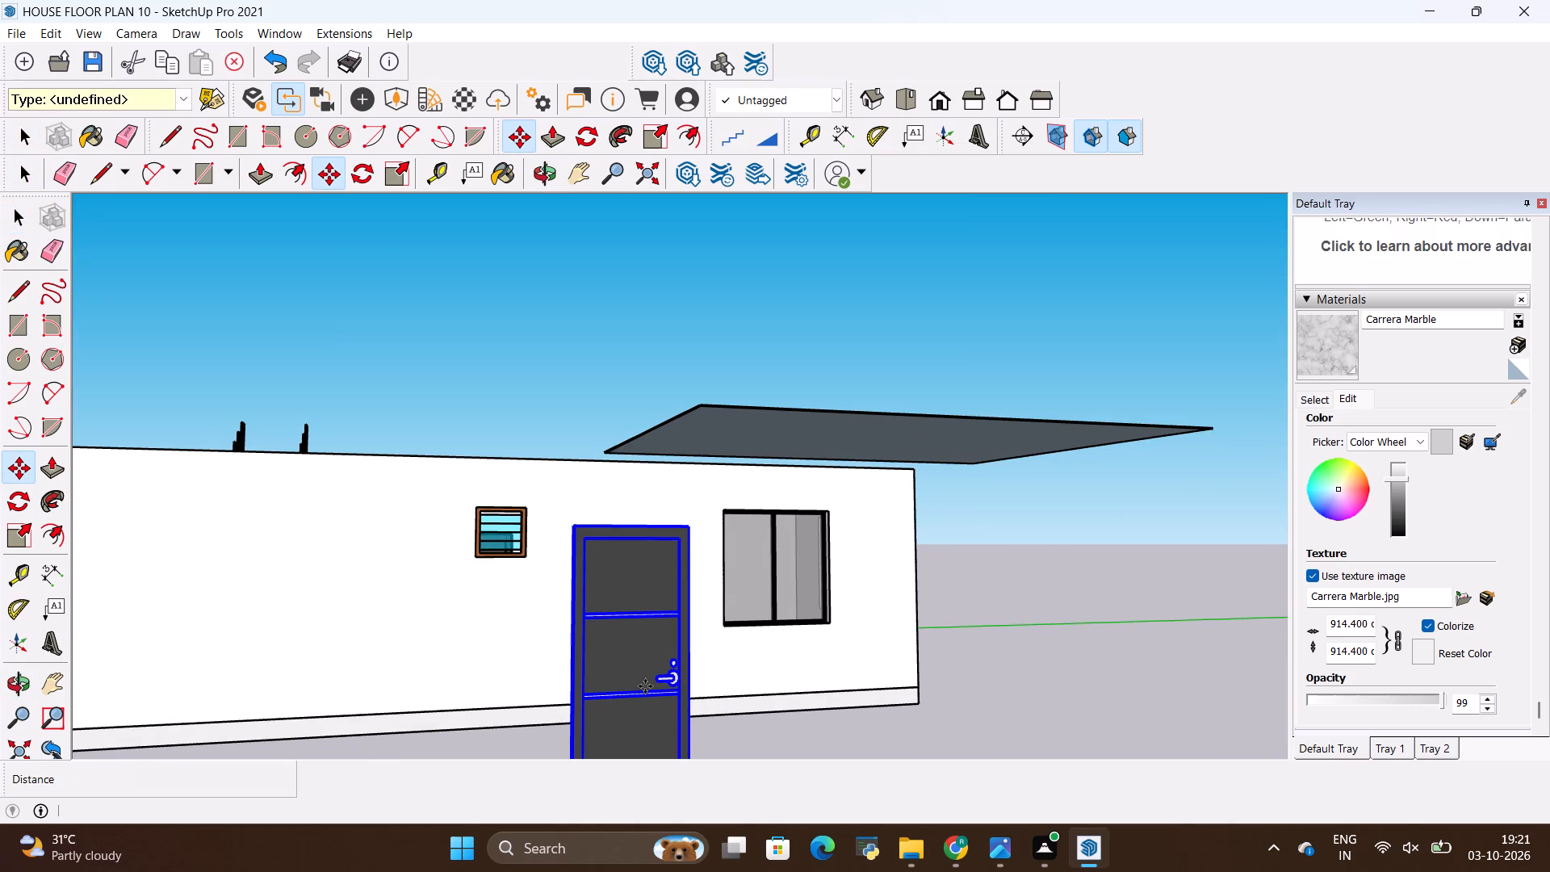
click(645, 686)
click(203, 659)
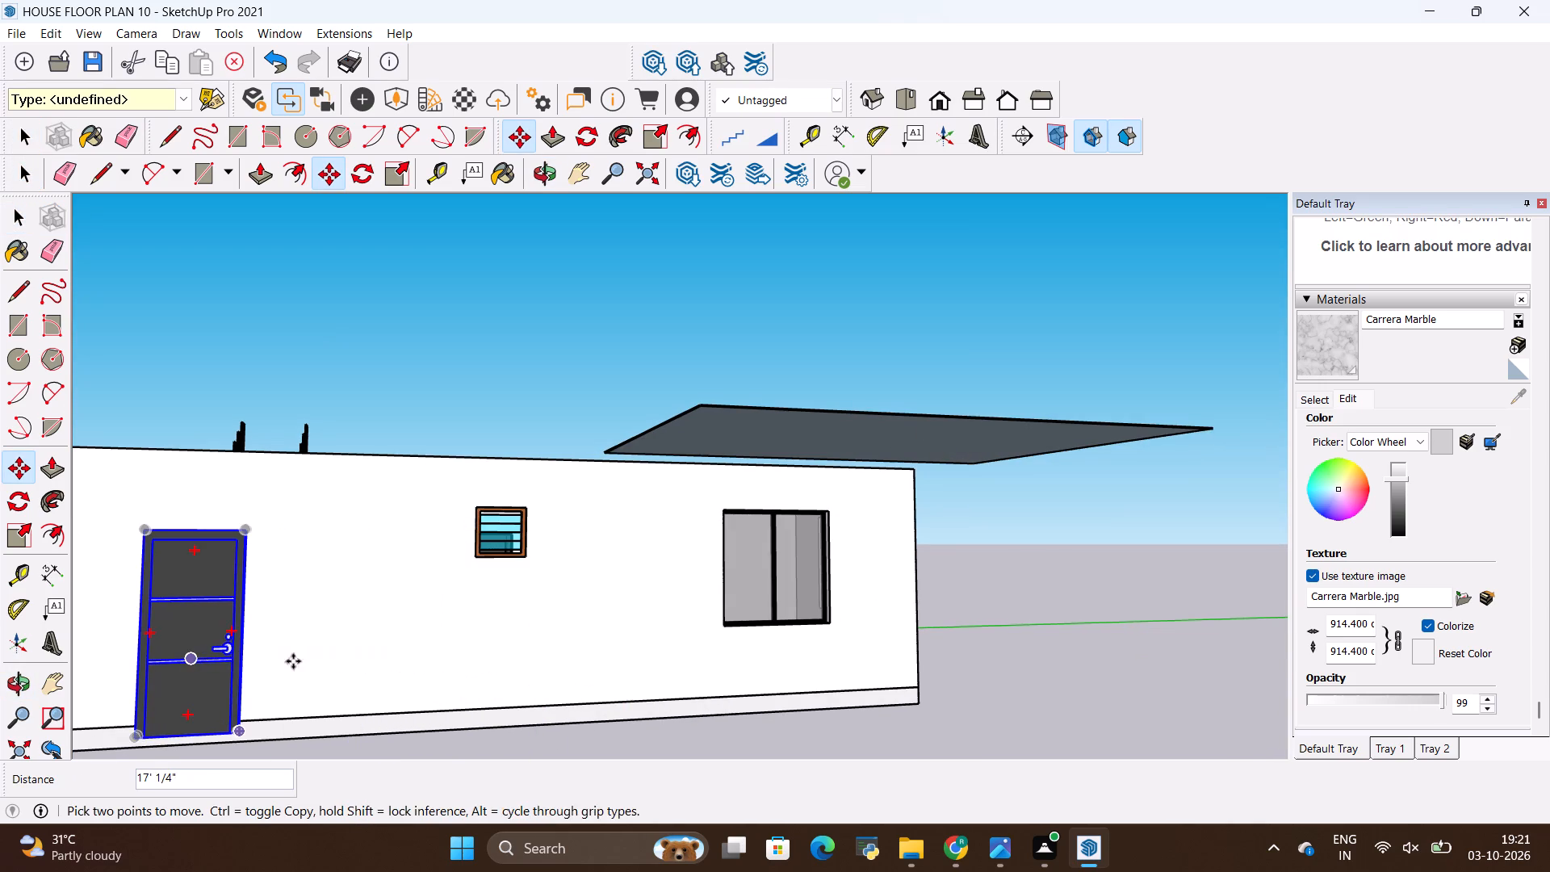
middle_drag(593, 601, 586, 484)
scroll(739, 684, down, 4)
scroll(949, 723, down, 4)
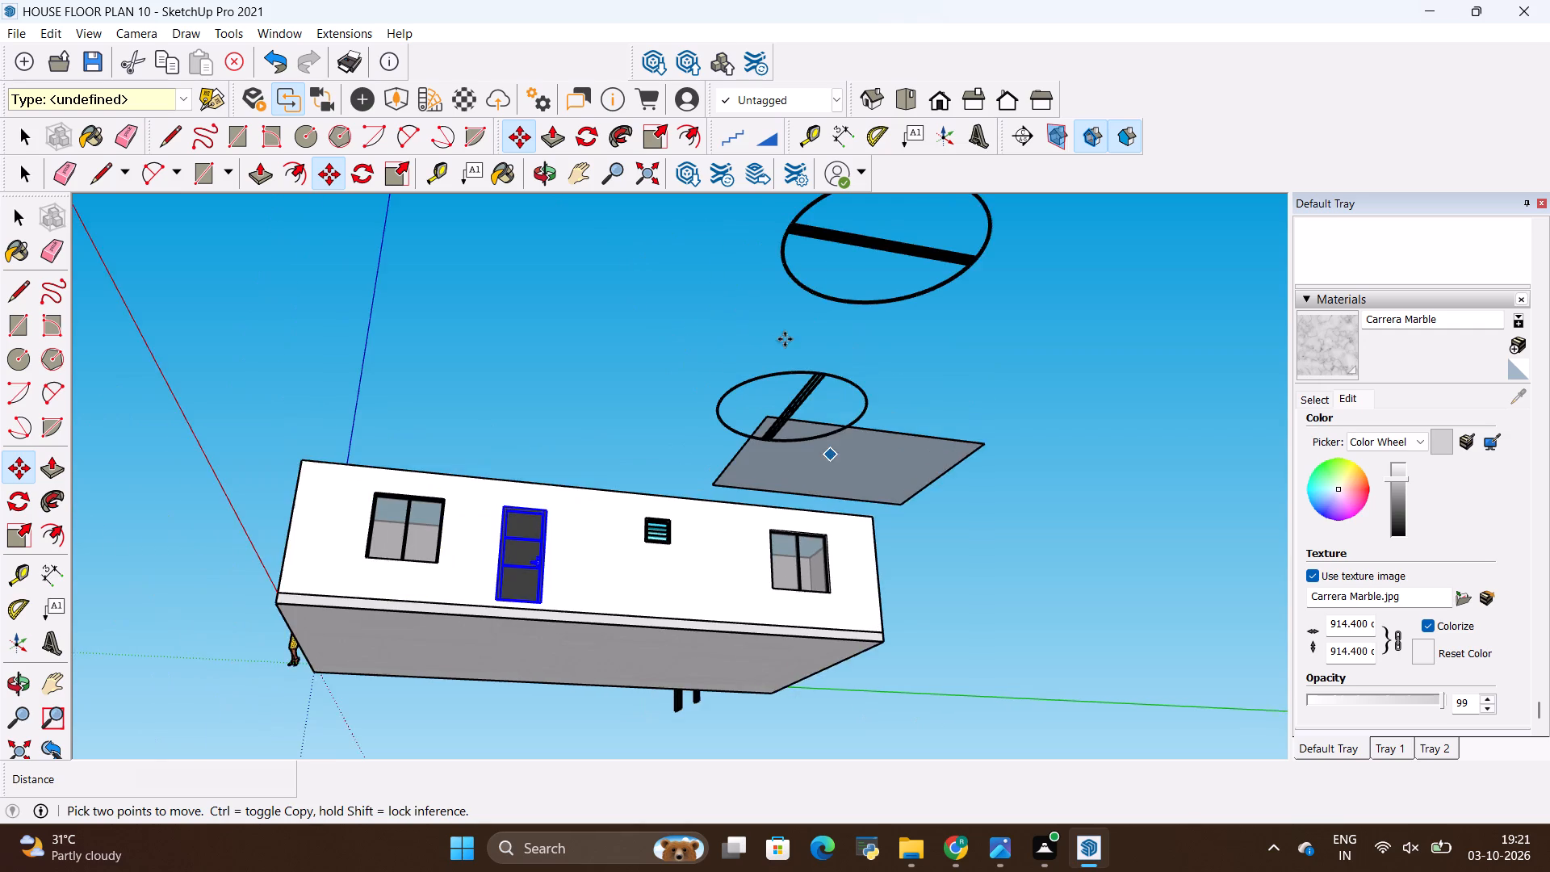
Reverse the face of the rectangular panel beside the house, working on its underside.
scroll(772, 296, up, 6)
middle_drag(849, 457, 1099, 551)
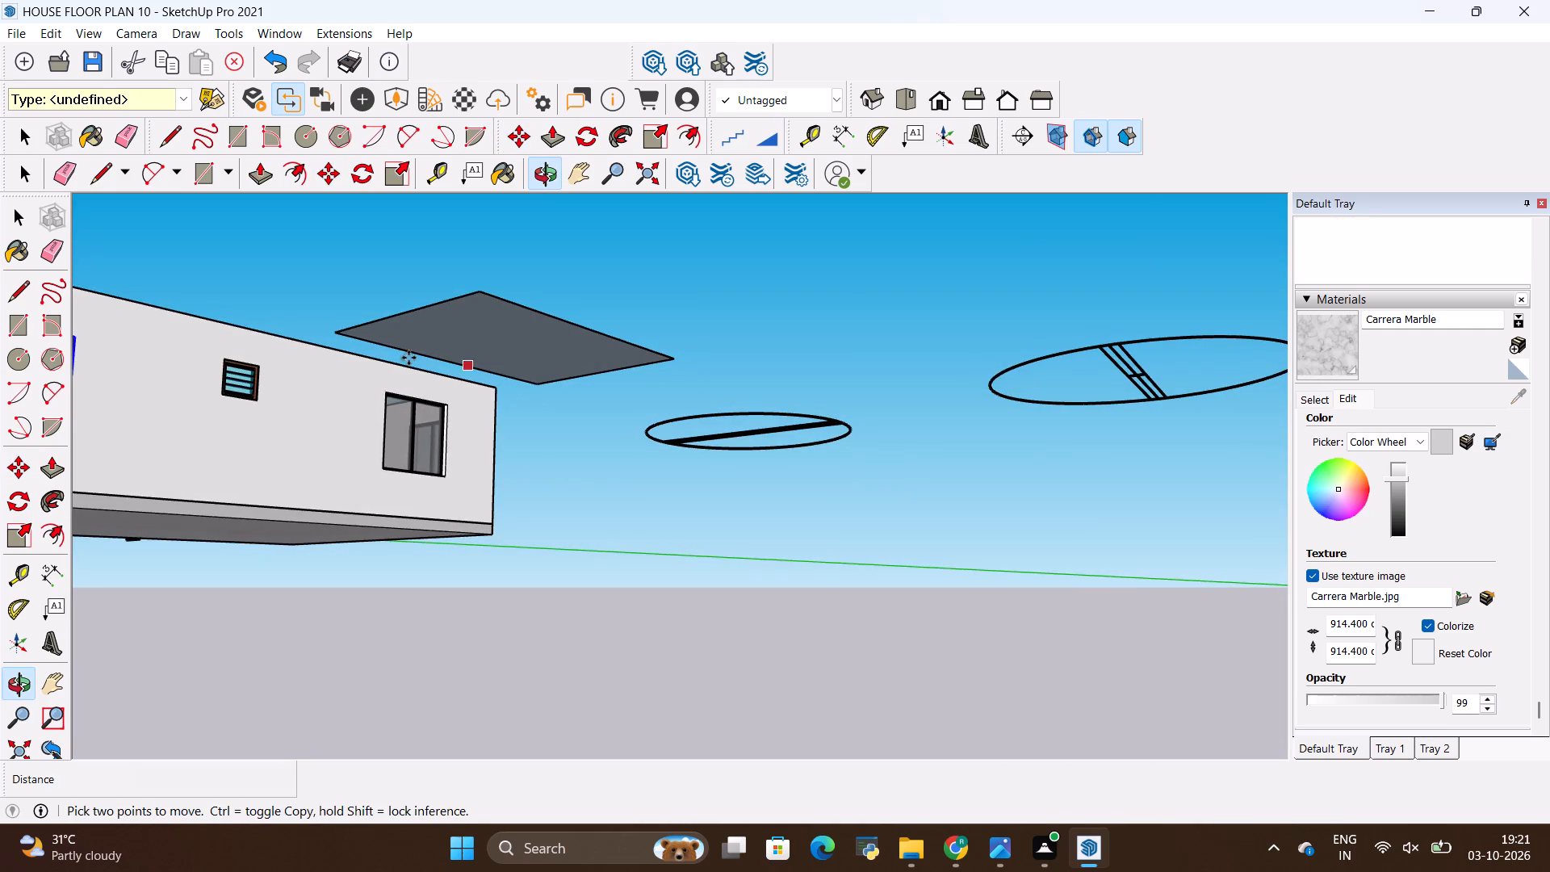
scroll(659, 405, down, 4)
scroll(268, 187, up, 11)
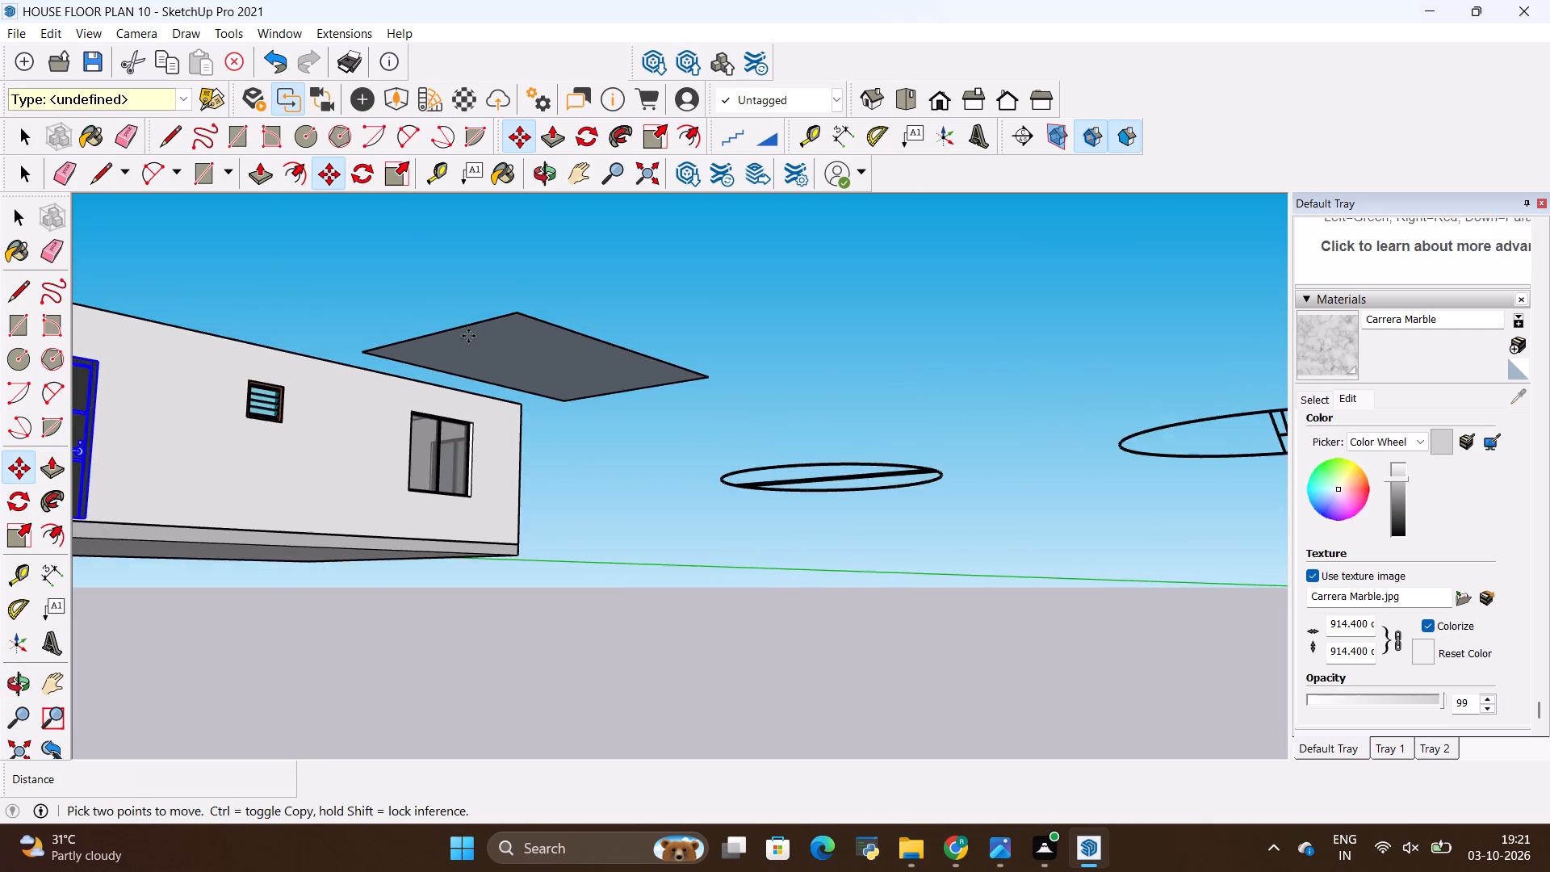
scroll(468, 336, up, 2)
middle_drag(471, 339, 471, 228)
middle_drag(523, 348, 509, 280)
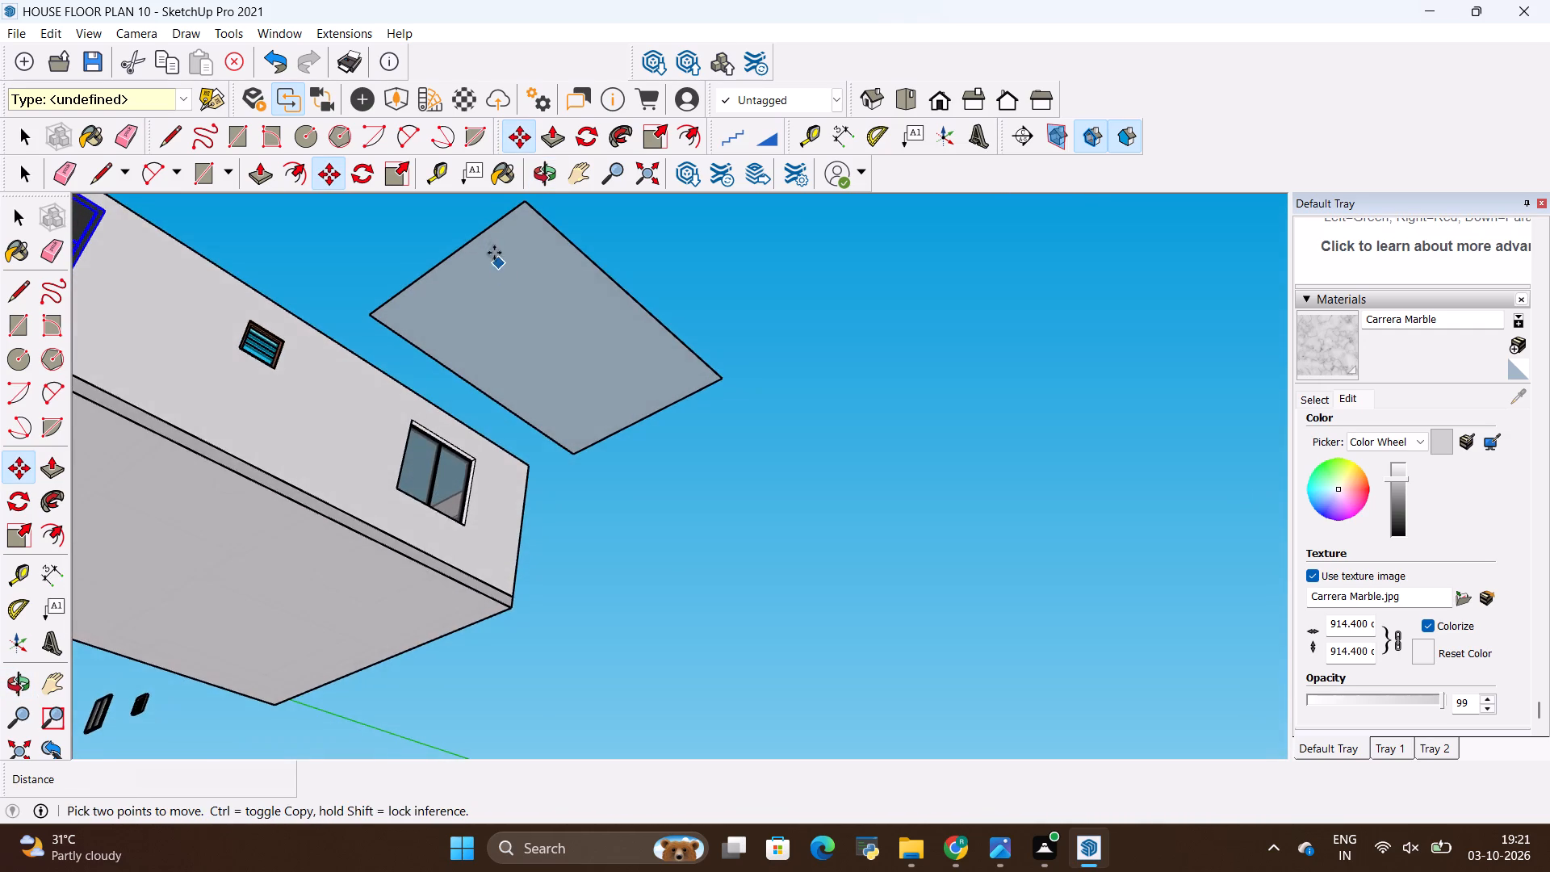
scroll(492, 245, up, 11)
right_click(596, 424)
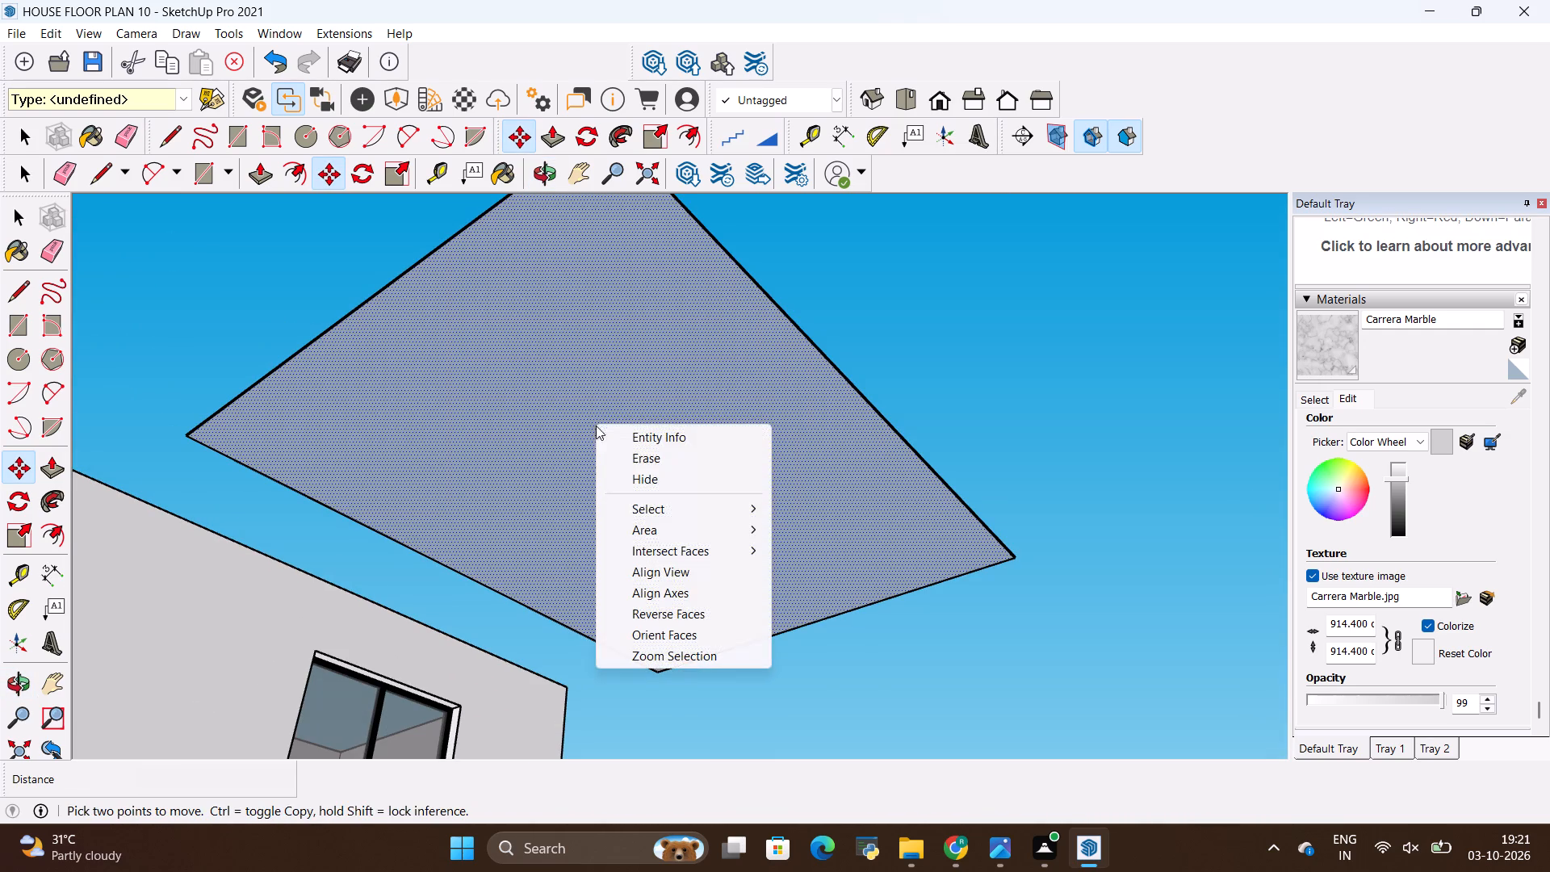
click(657, 612)
Offset the panel's outline inward by 2' on its underside.
scroll(590, 500, down, 1)
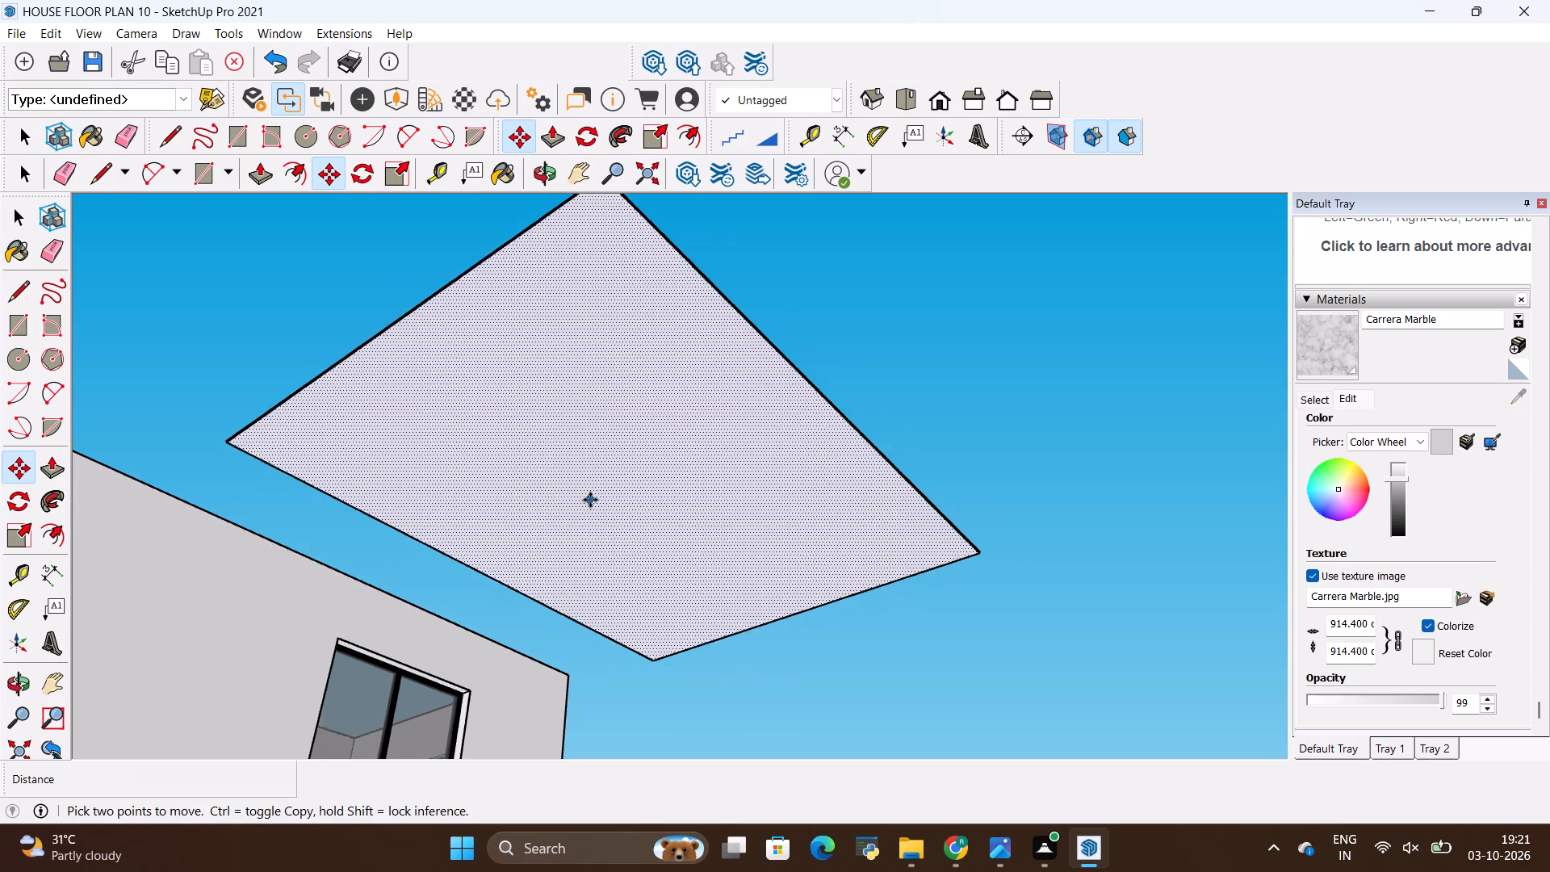
scroll(590, 500, down, 1)
scroll(576, 409, up, 1)
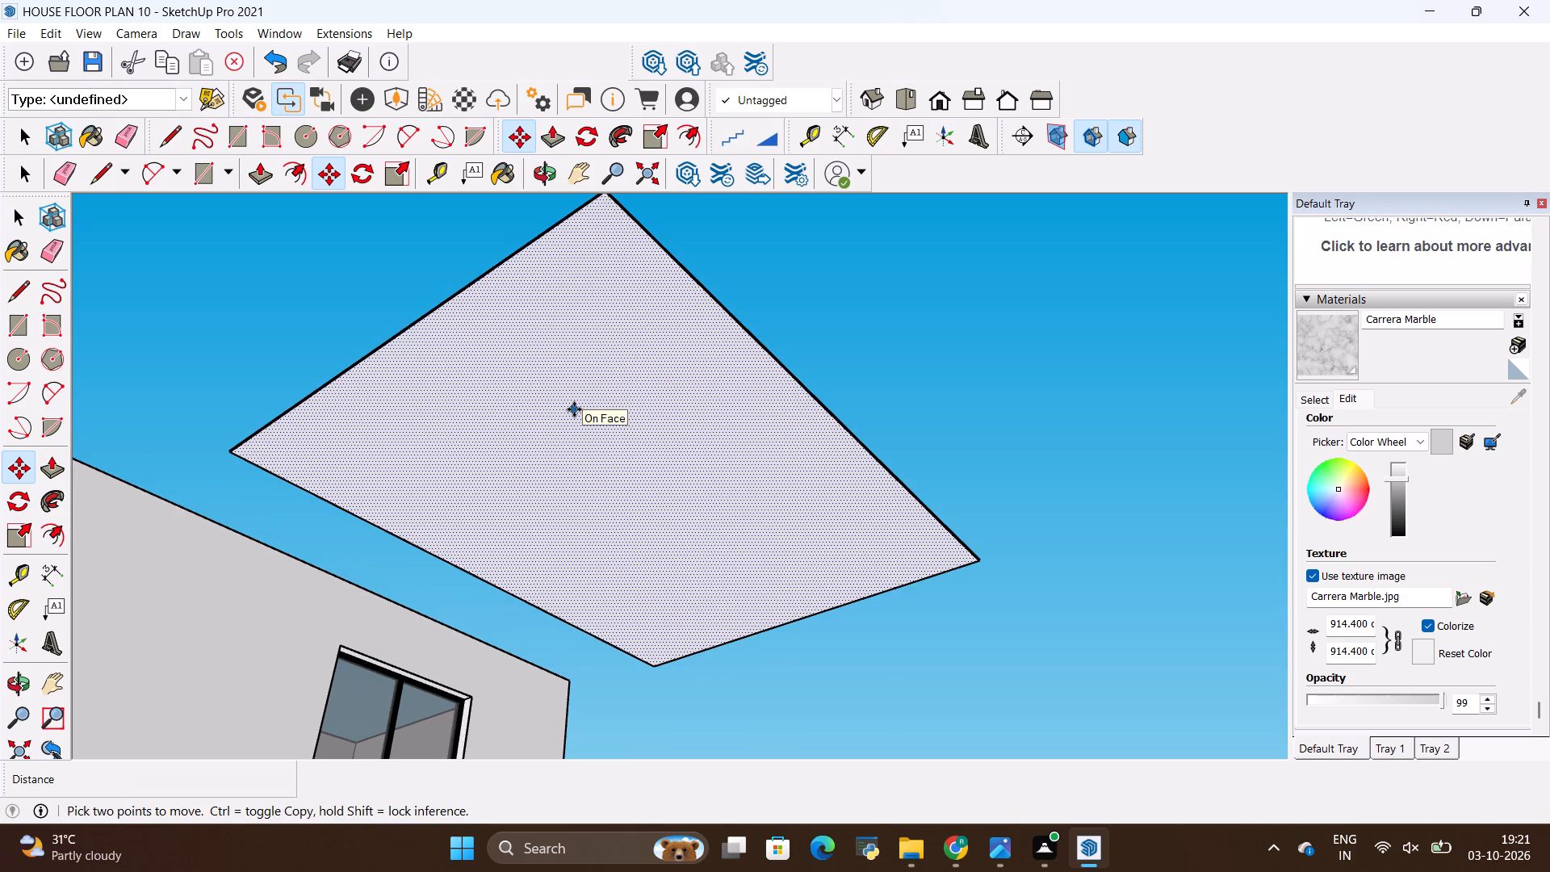
click(688, 124)
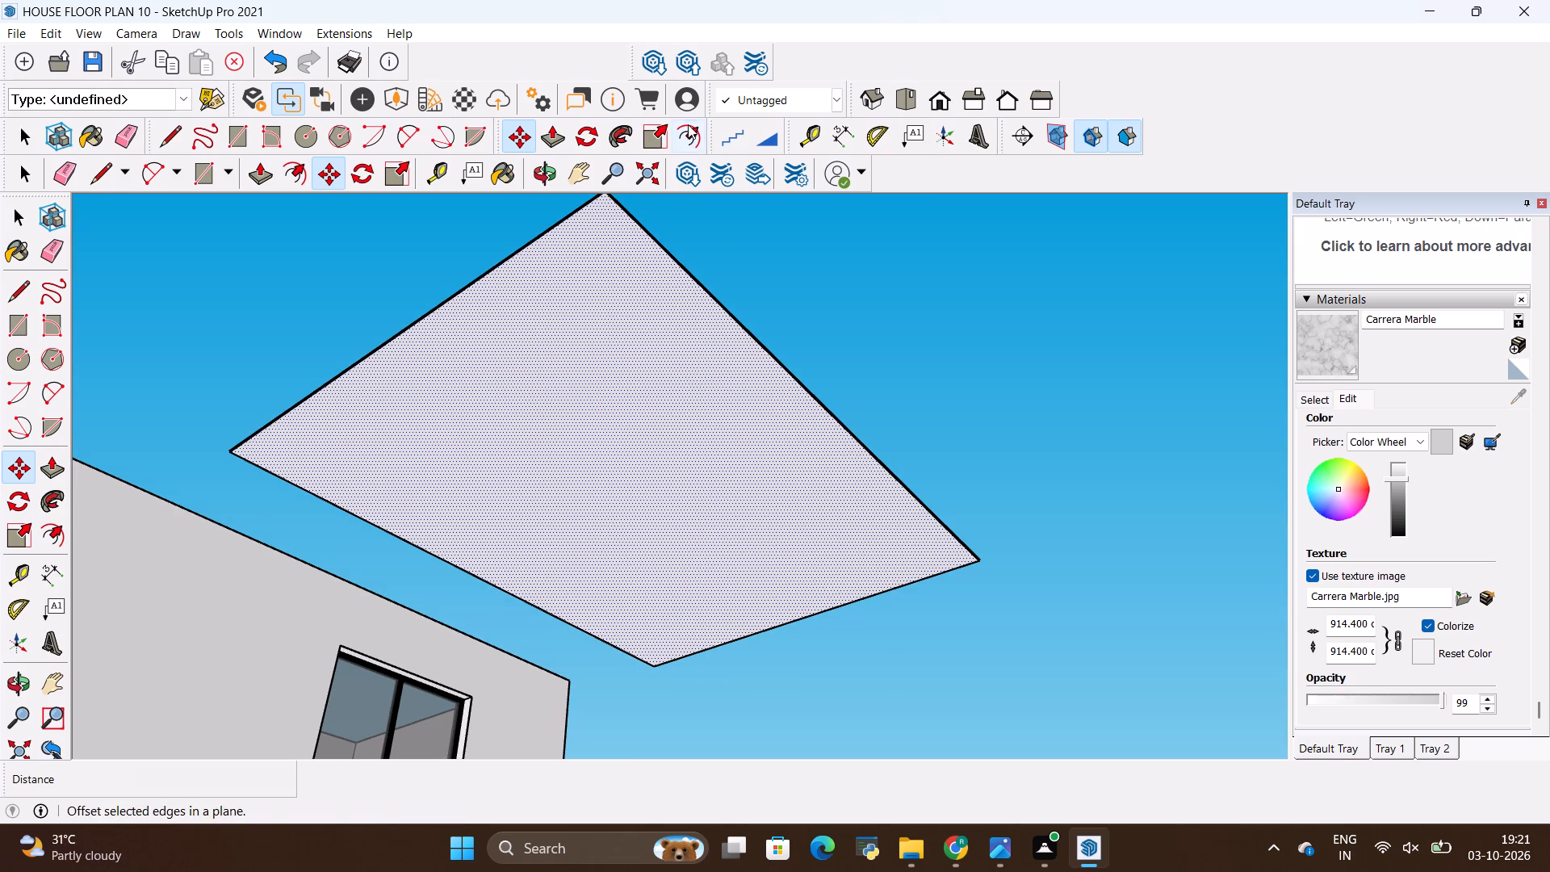
click(756, 332)
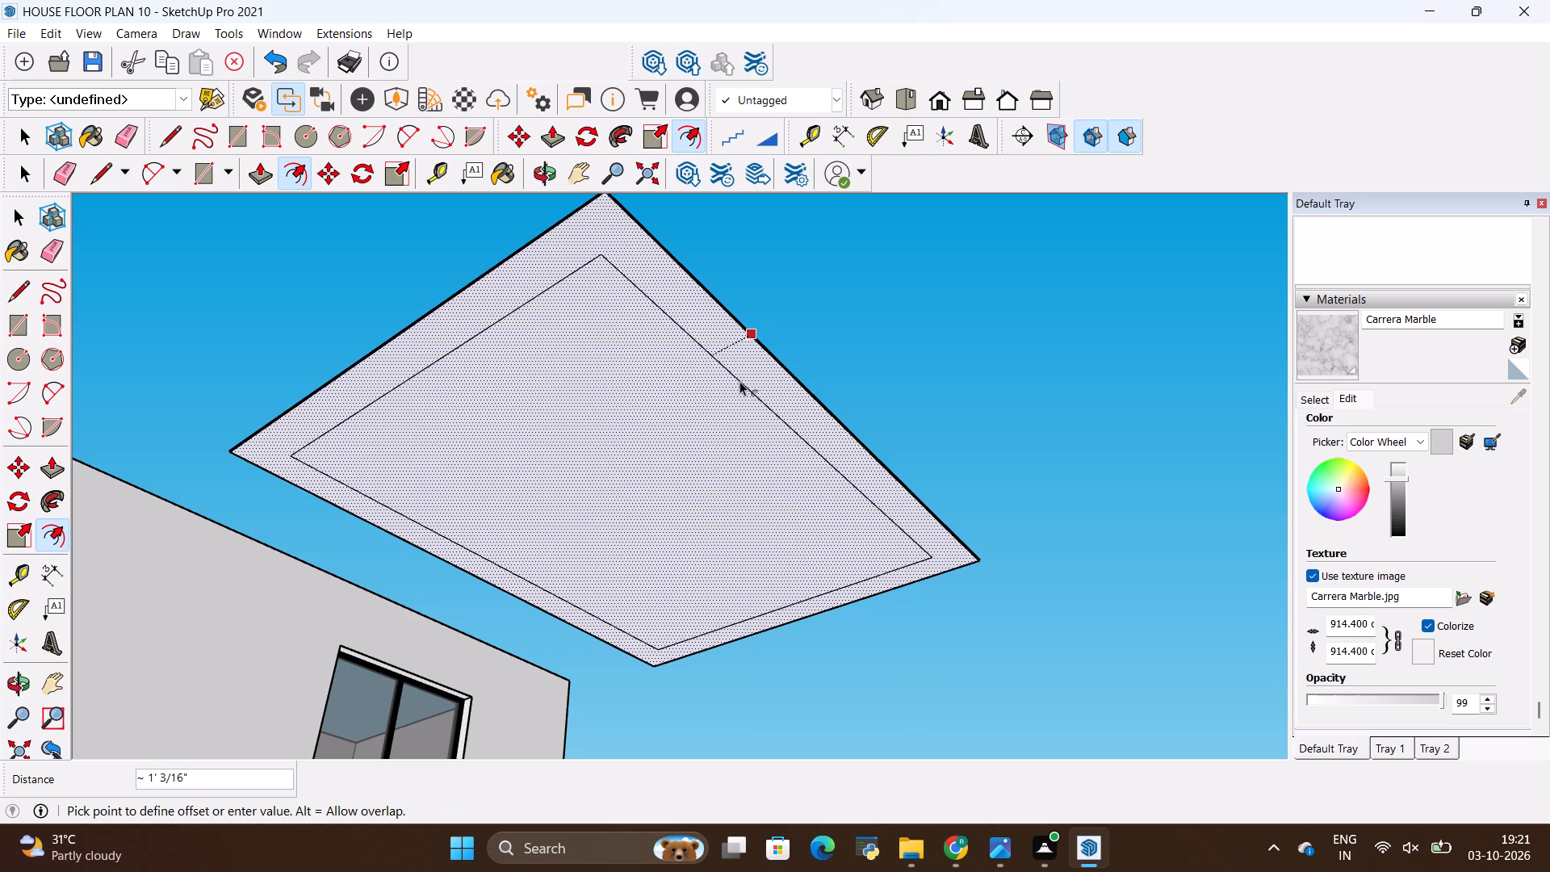
key(BackSpace)
text(2')
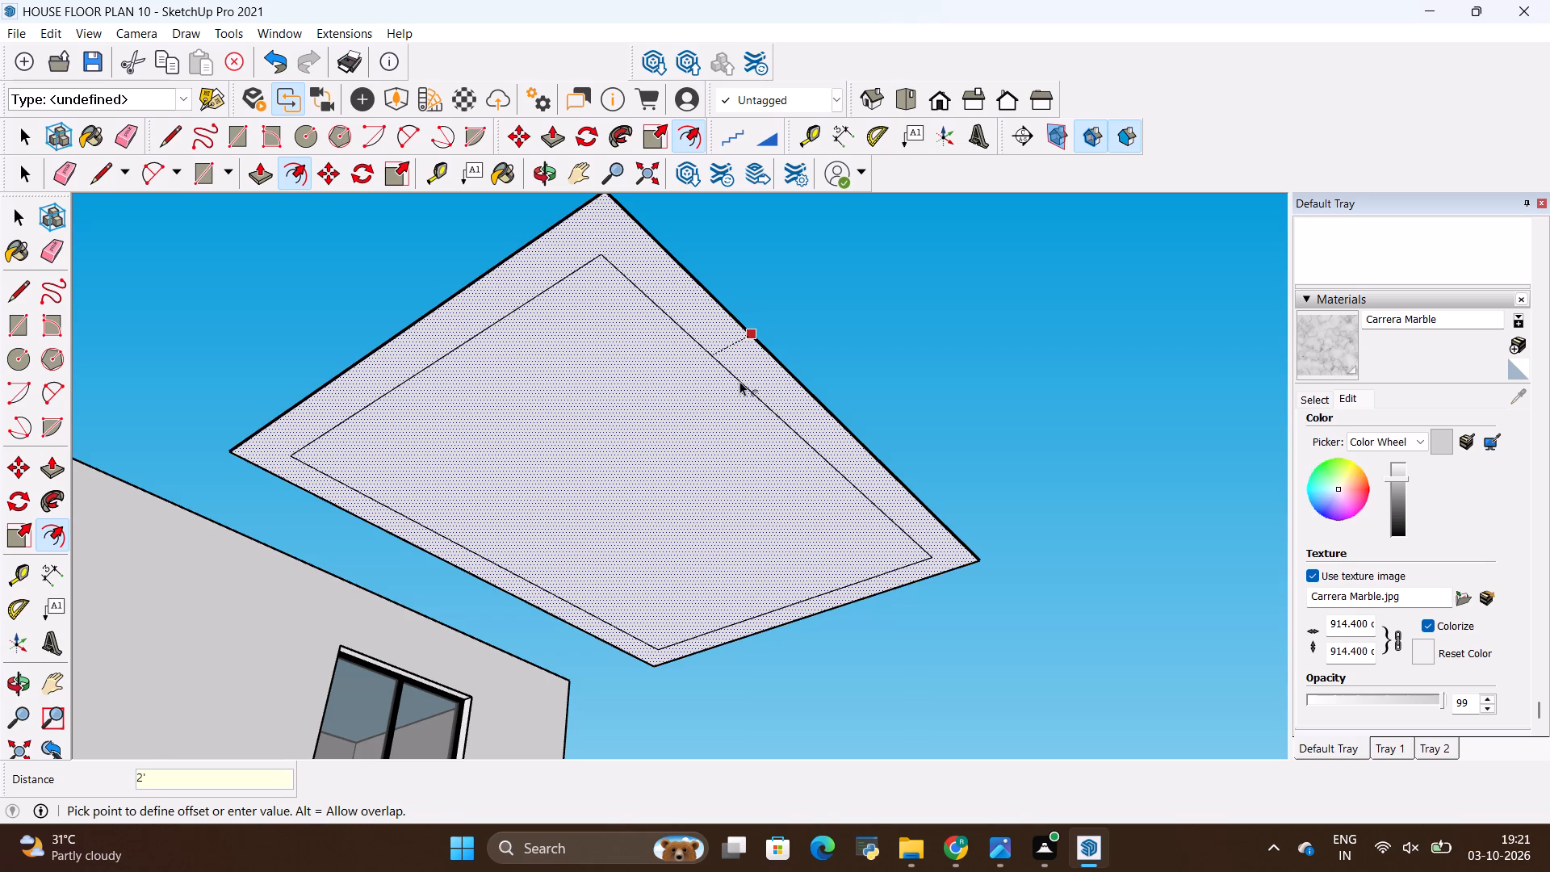
key(Return)
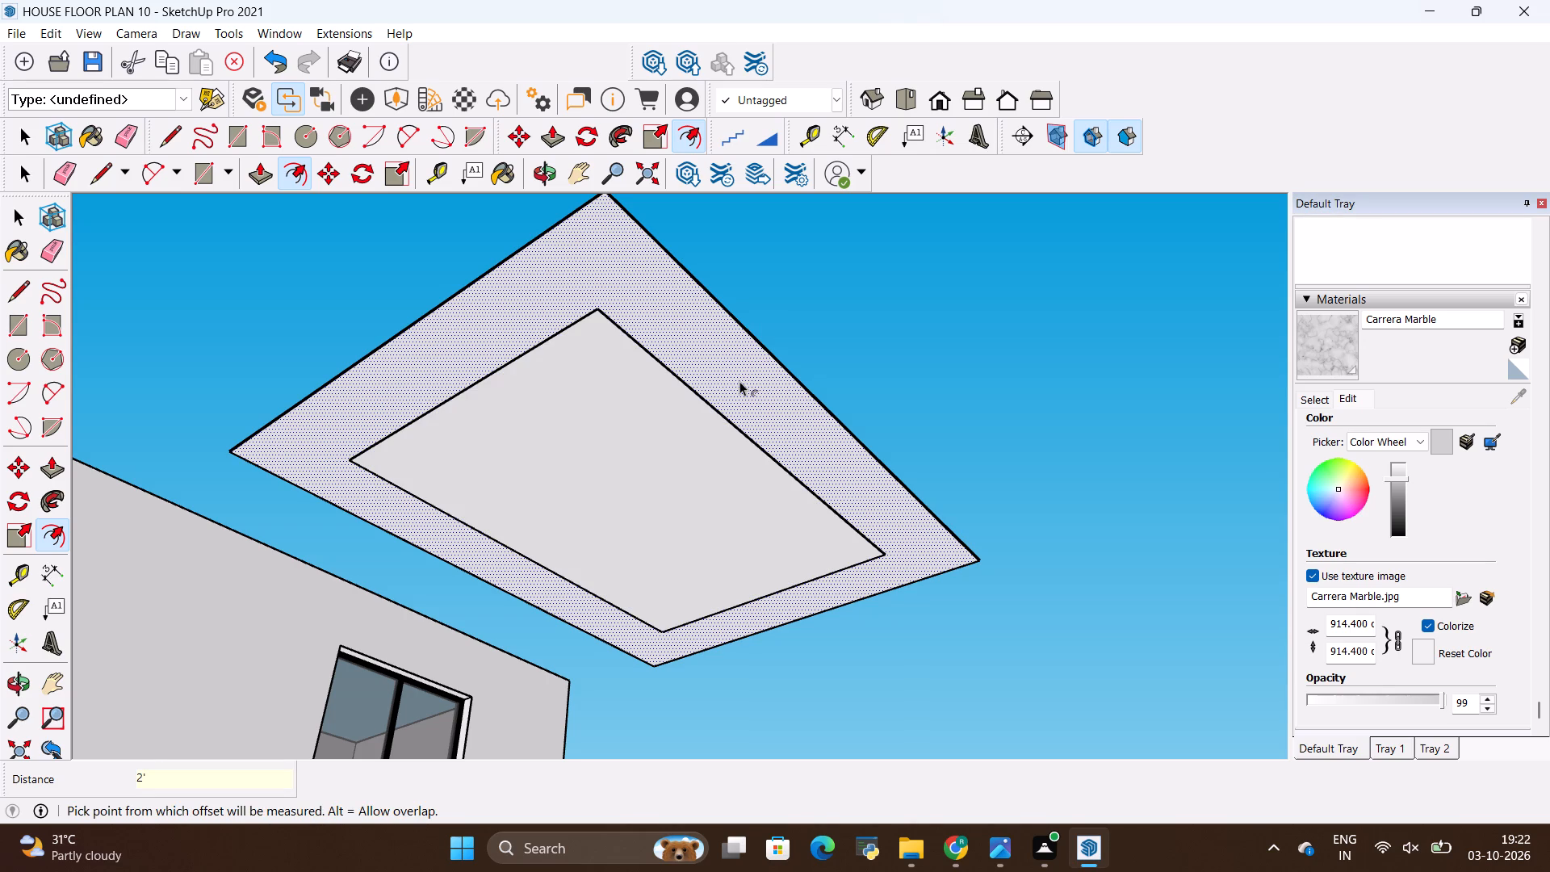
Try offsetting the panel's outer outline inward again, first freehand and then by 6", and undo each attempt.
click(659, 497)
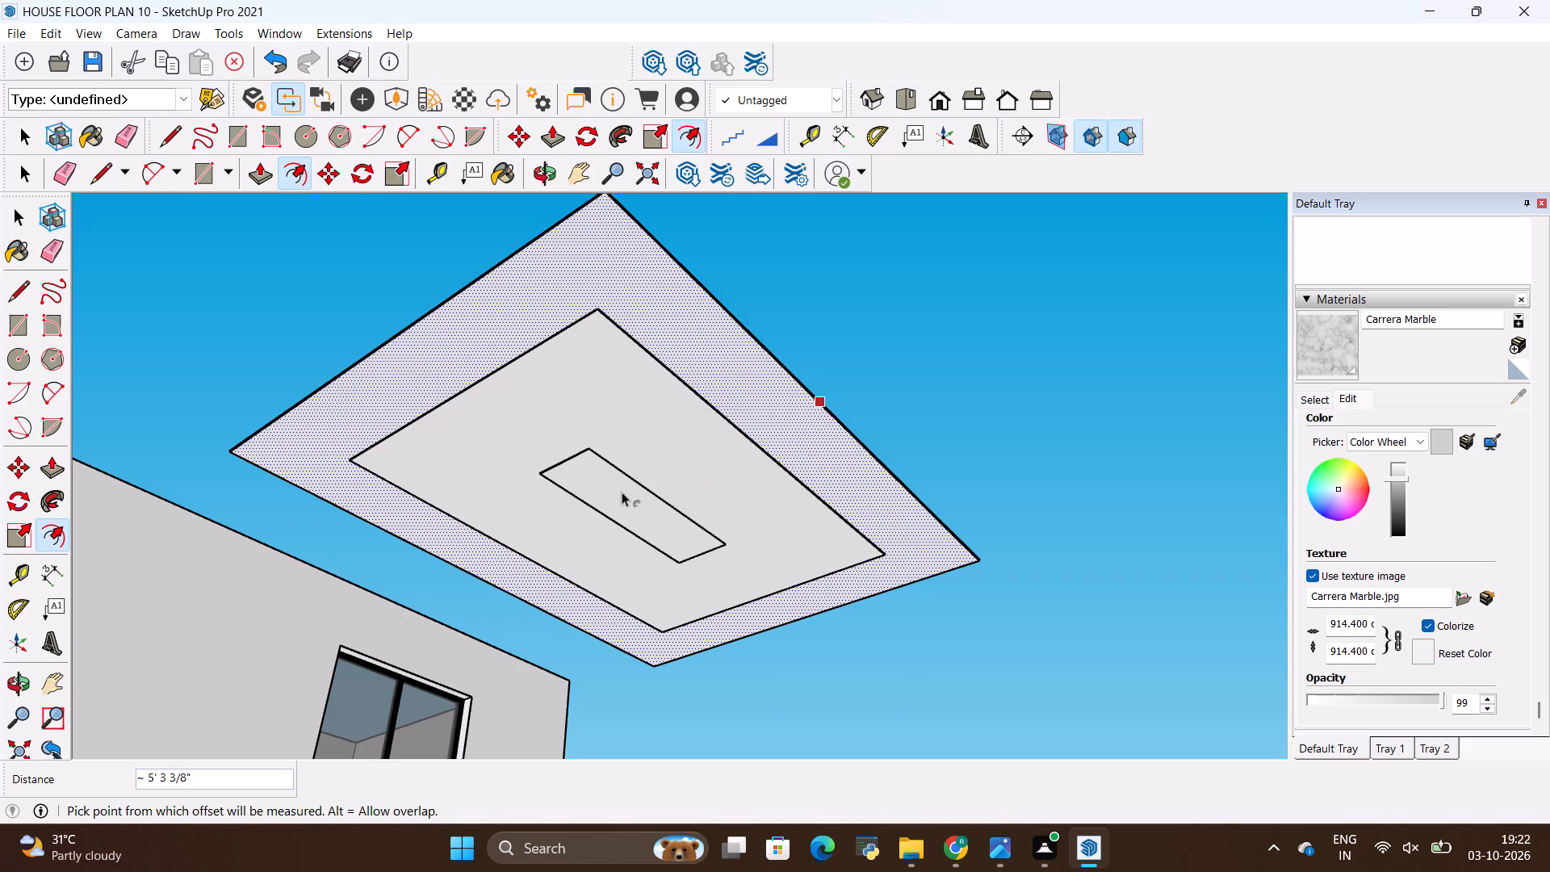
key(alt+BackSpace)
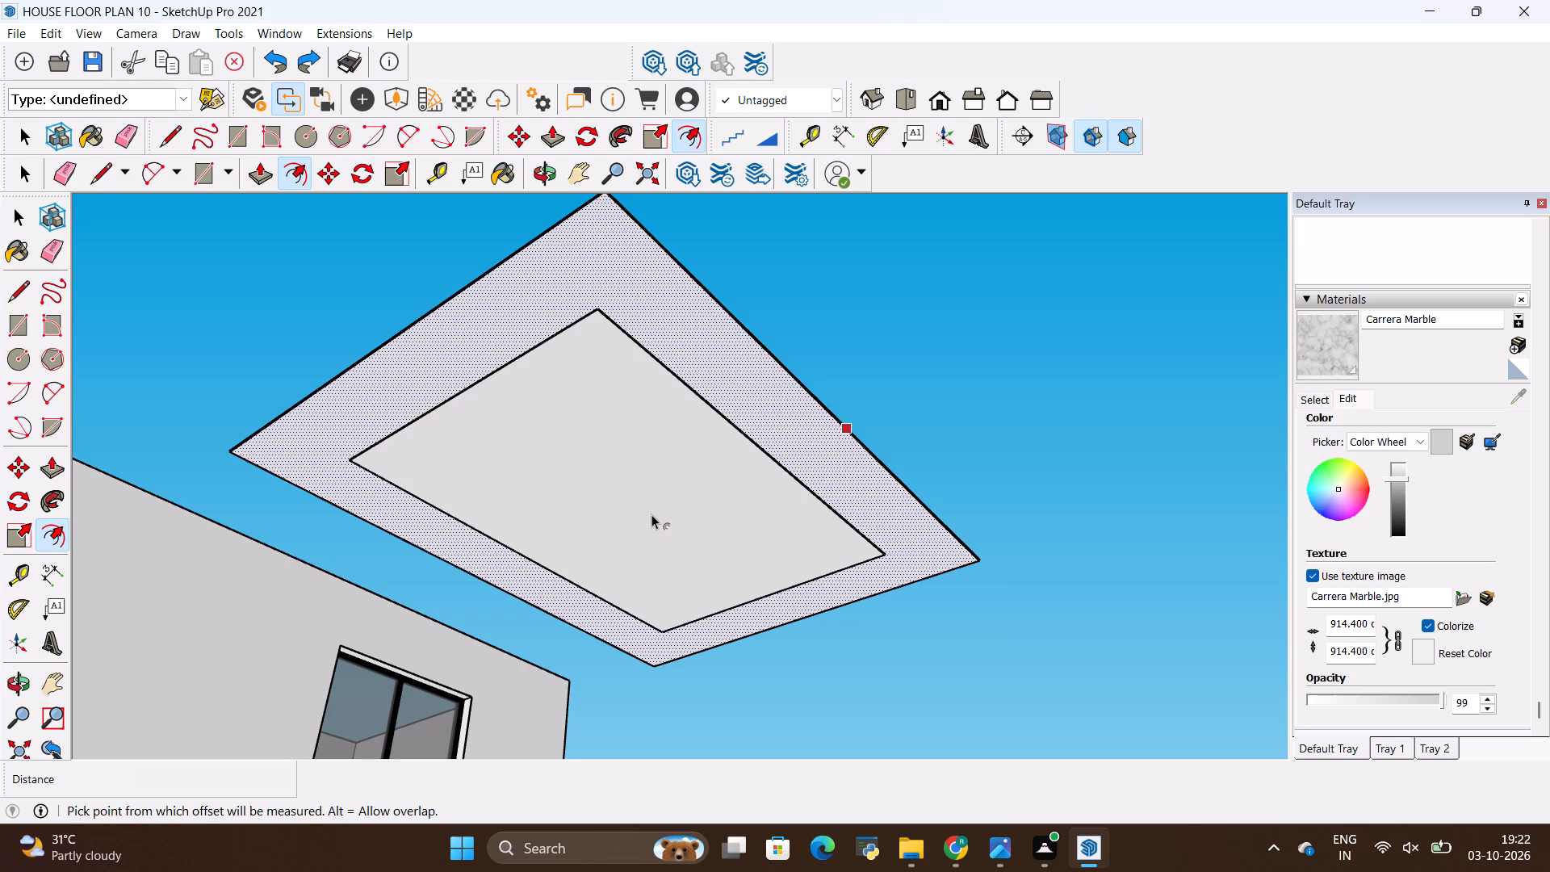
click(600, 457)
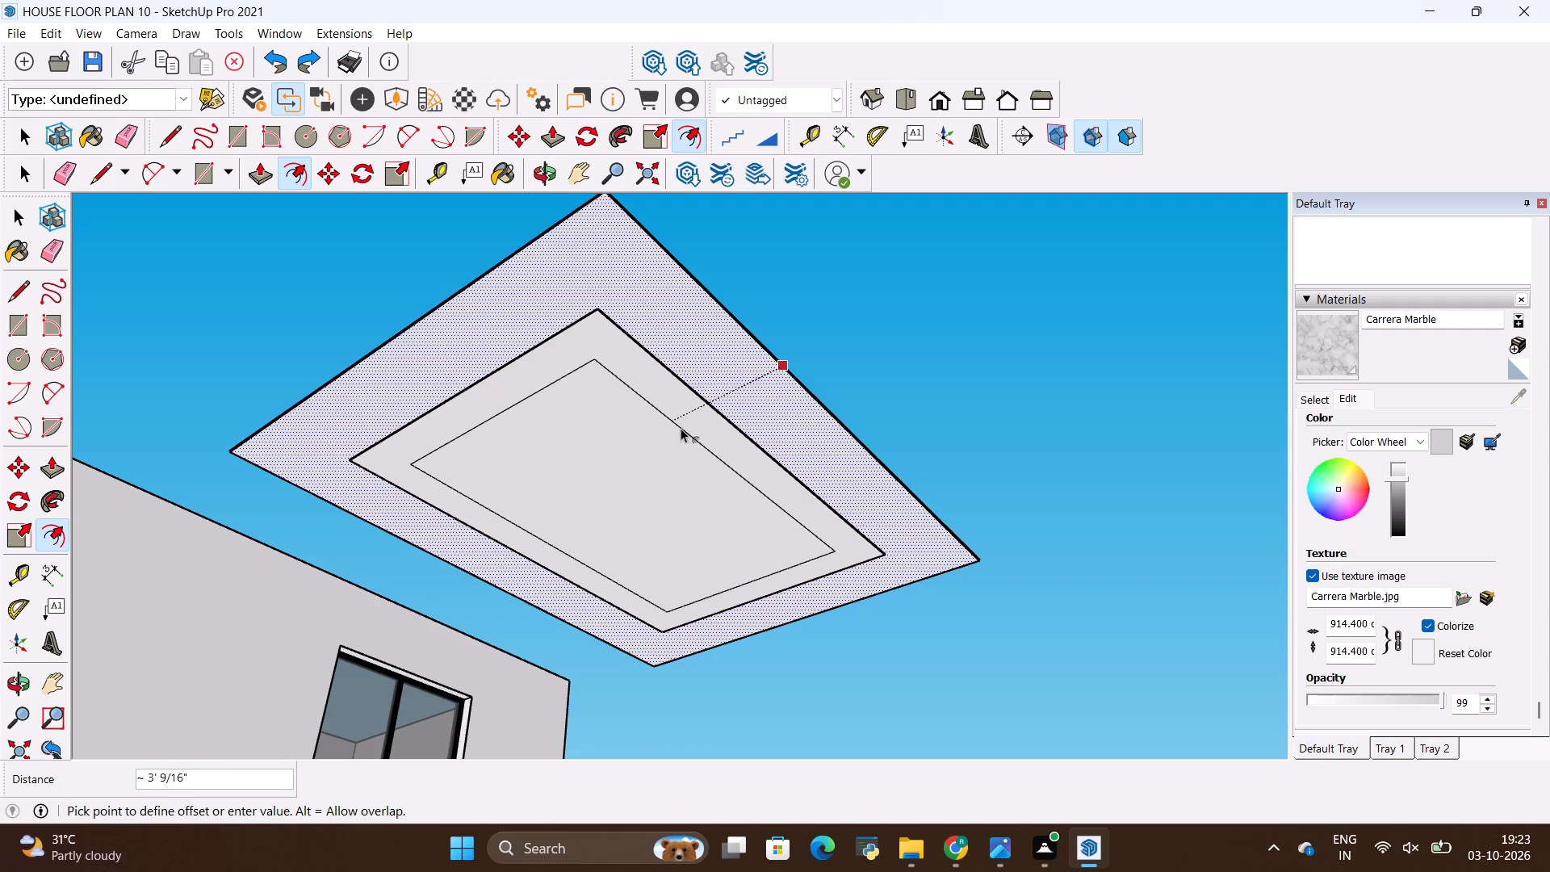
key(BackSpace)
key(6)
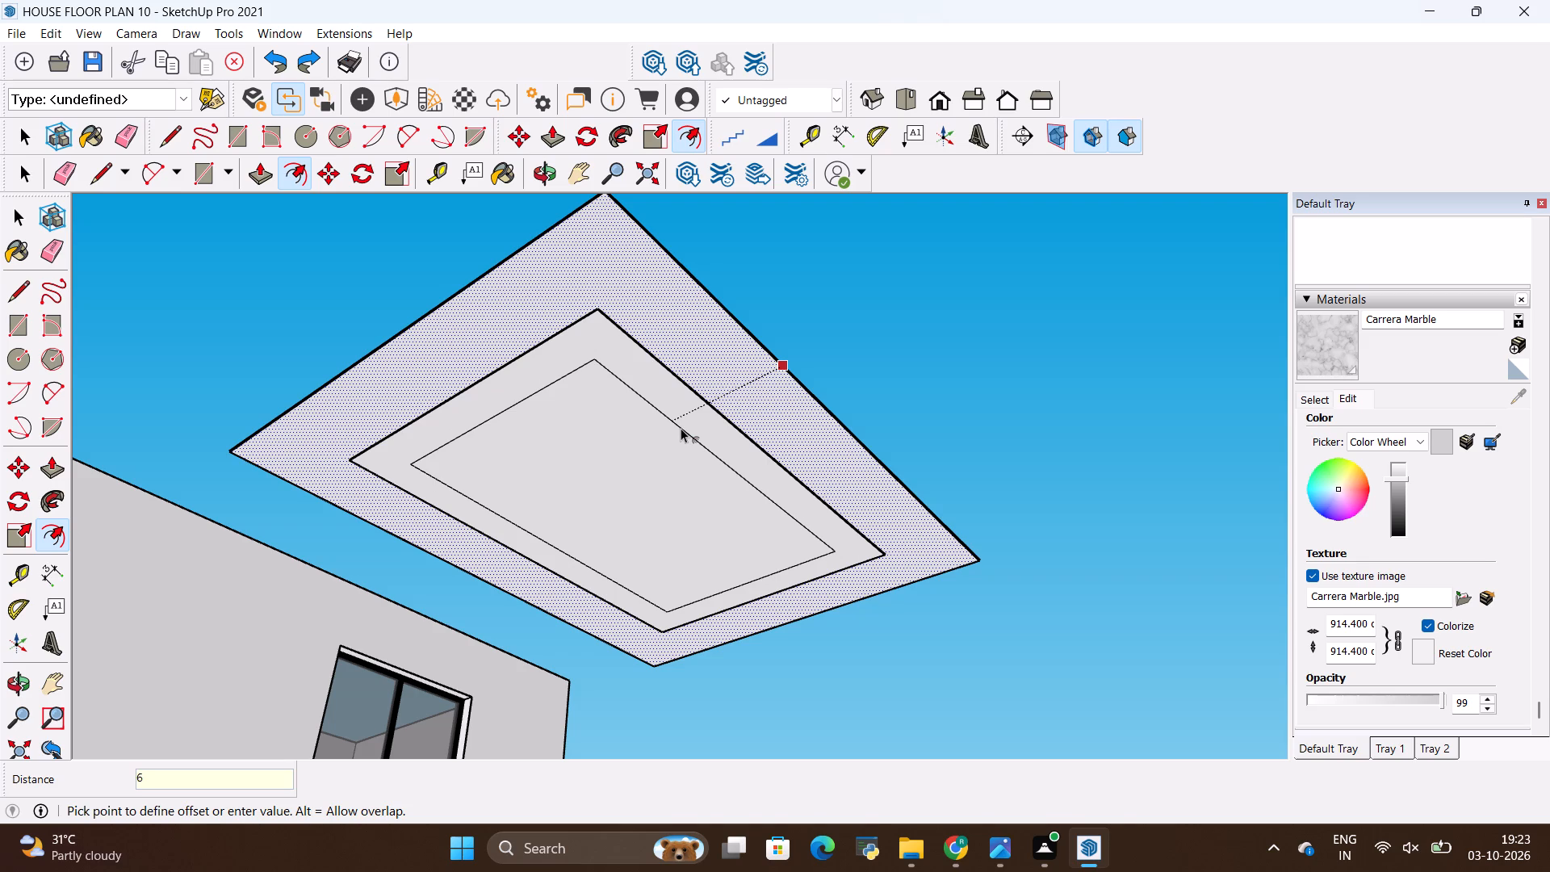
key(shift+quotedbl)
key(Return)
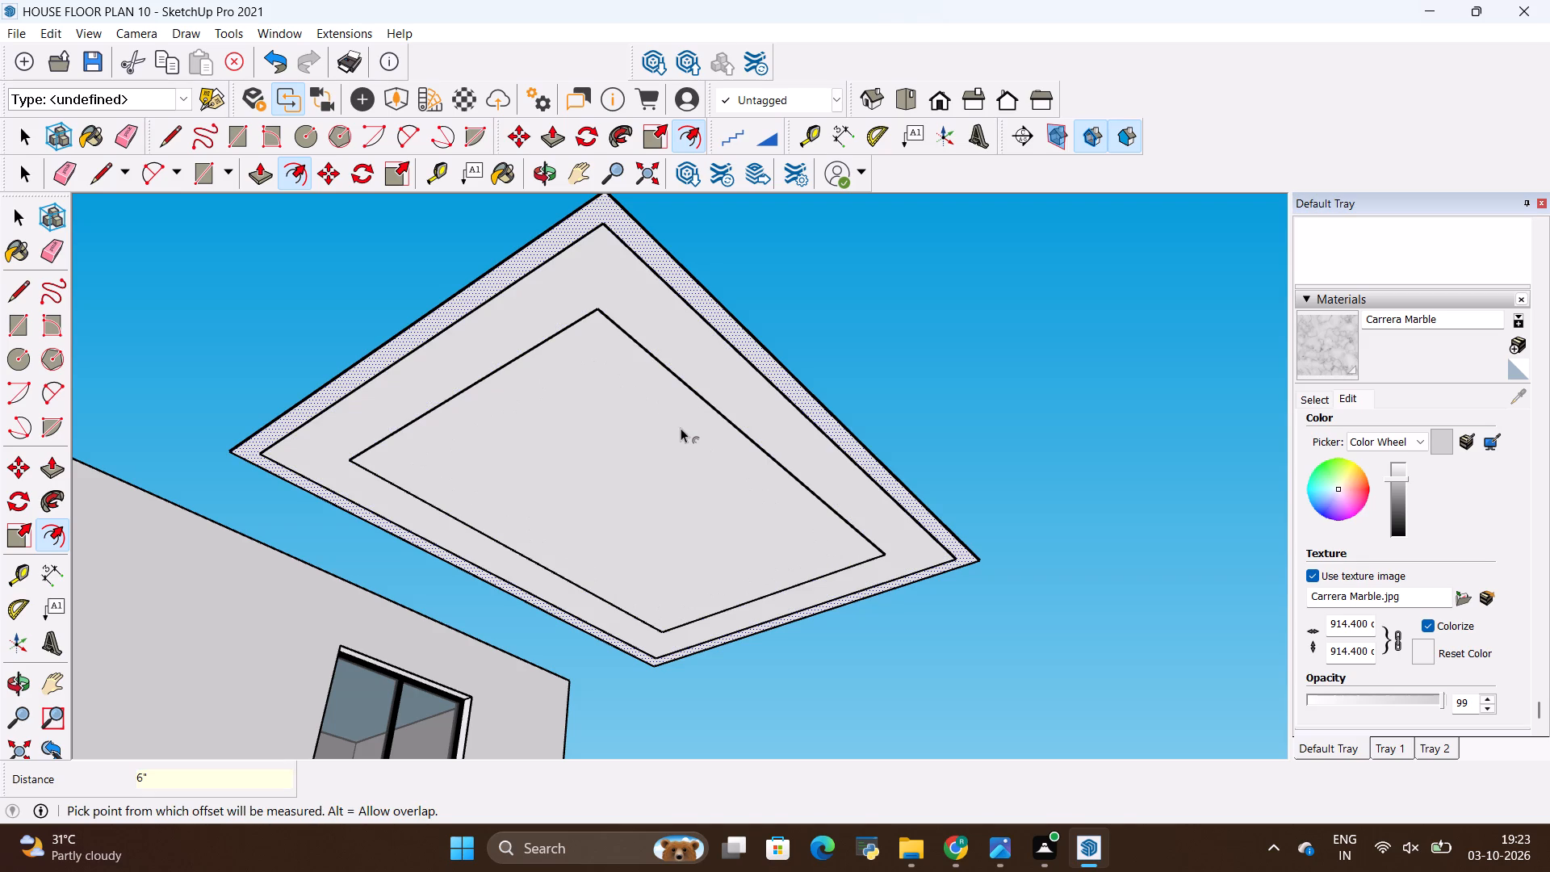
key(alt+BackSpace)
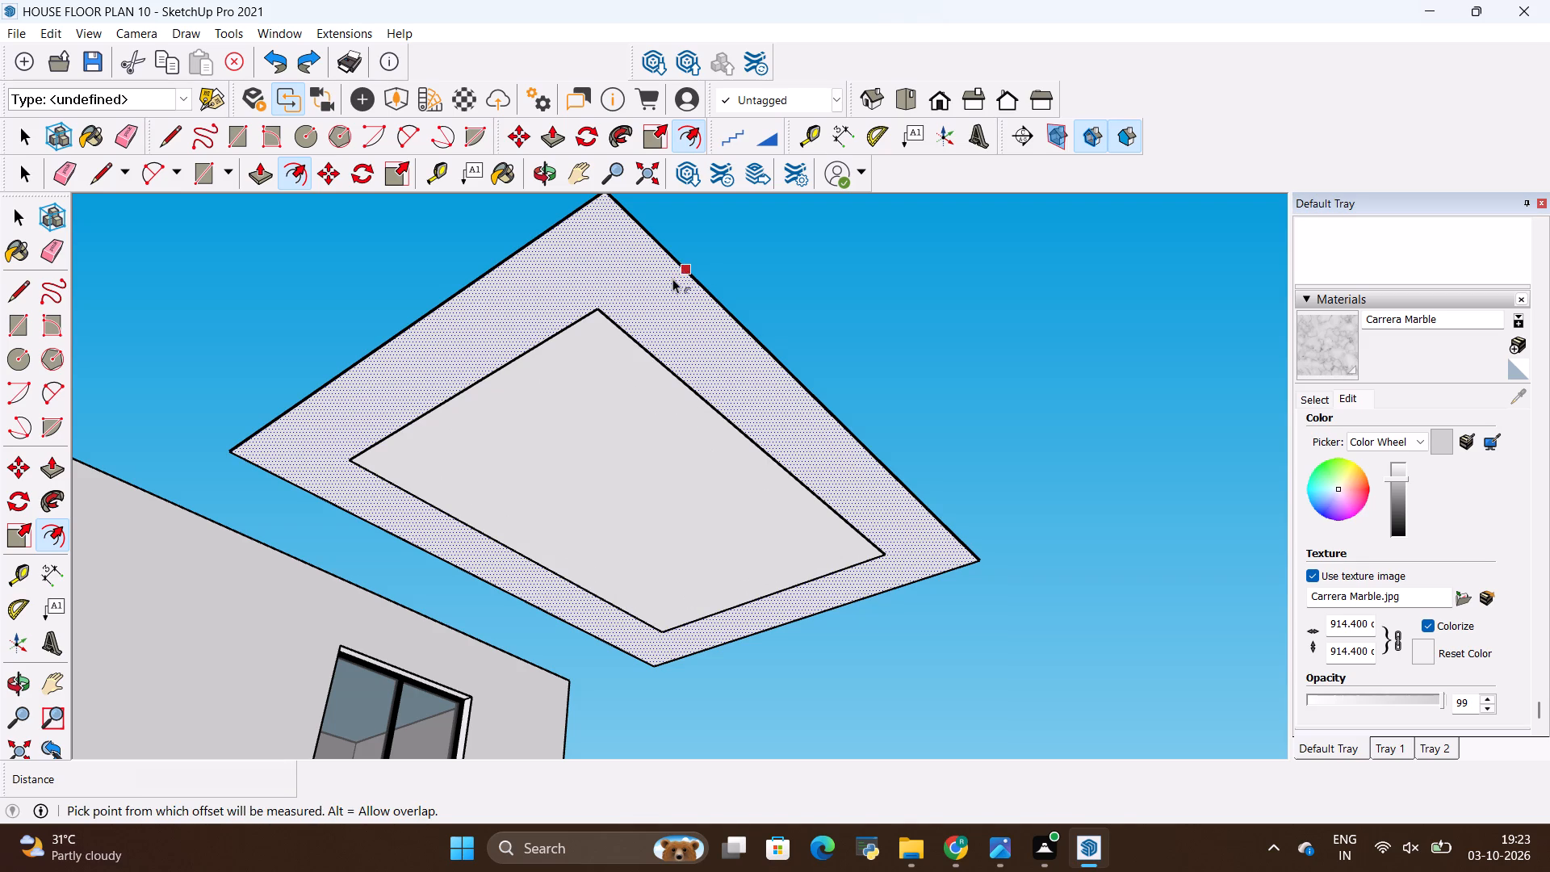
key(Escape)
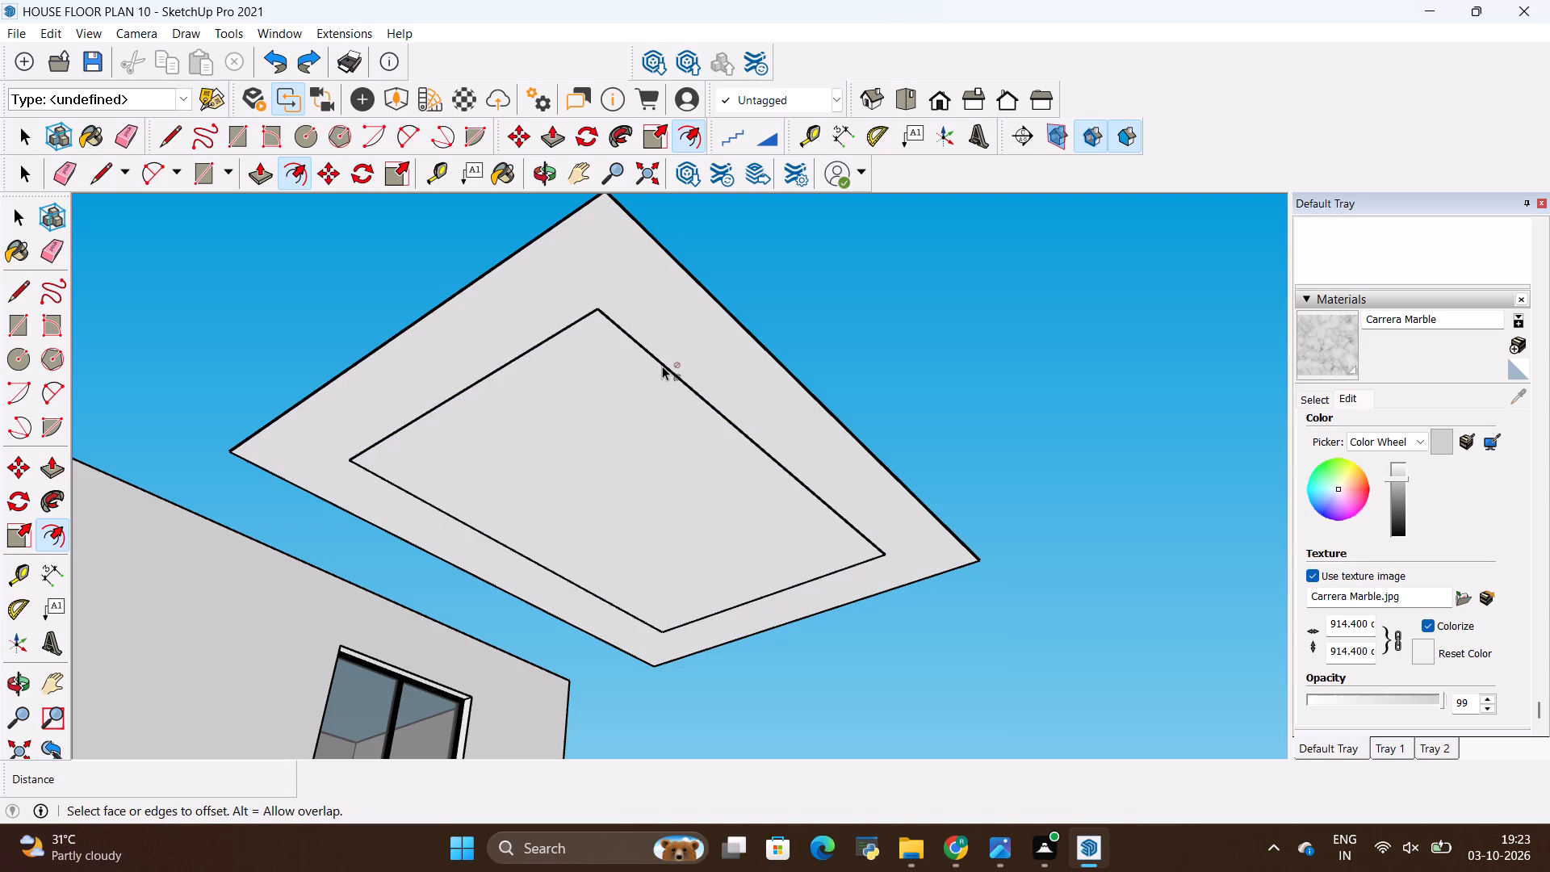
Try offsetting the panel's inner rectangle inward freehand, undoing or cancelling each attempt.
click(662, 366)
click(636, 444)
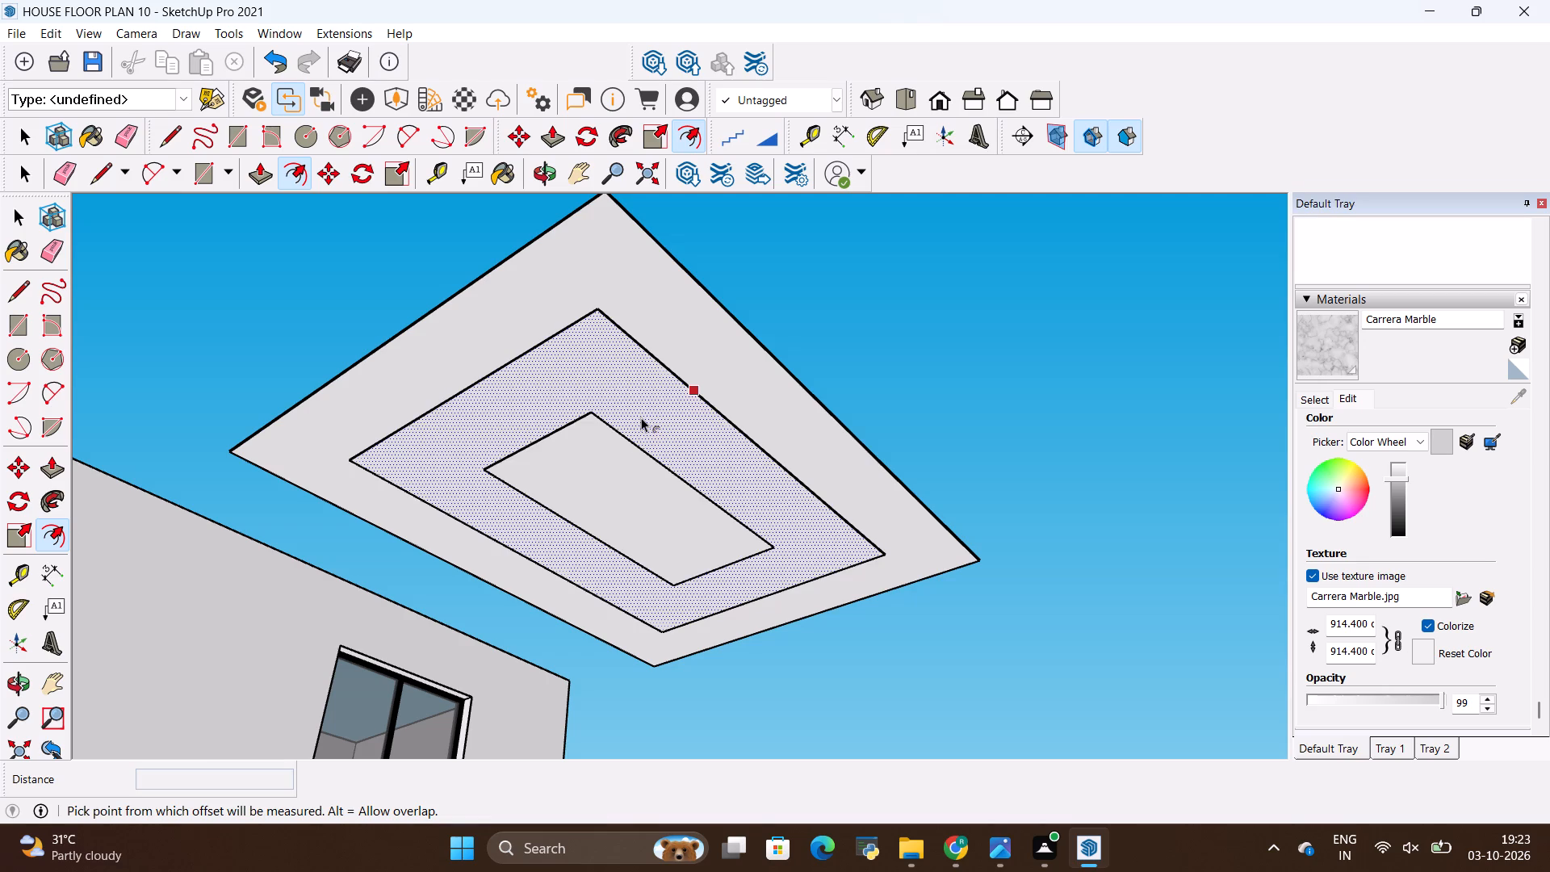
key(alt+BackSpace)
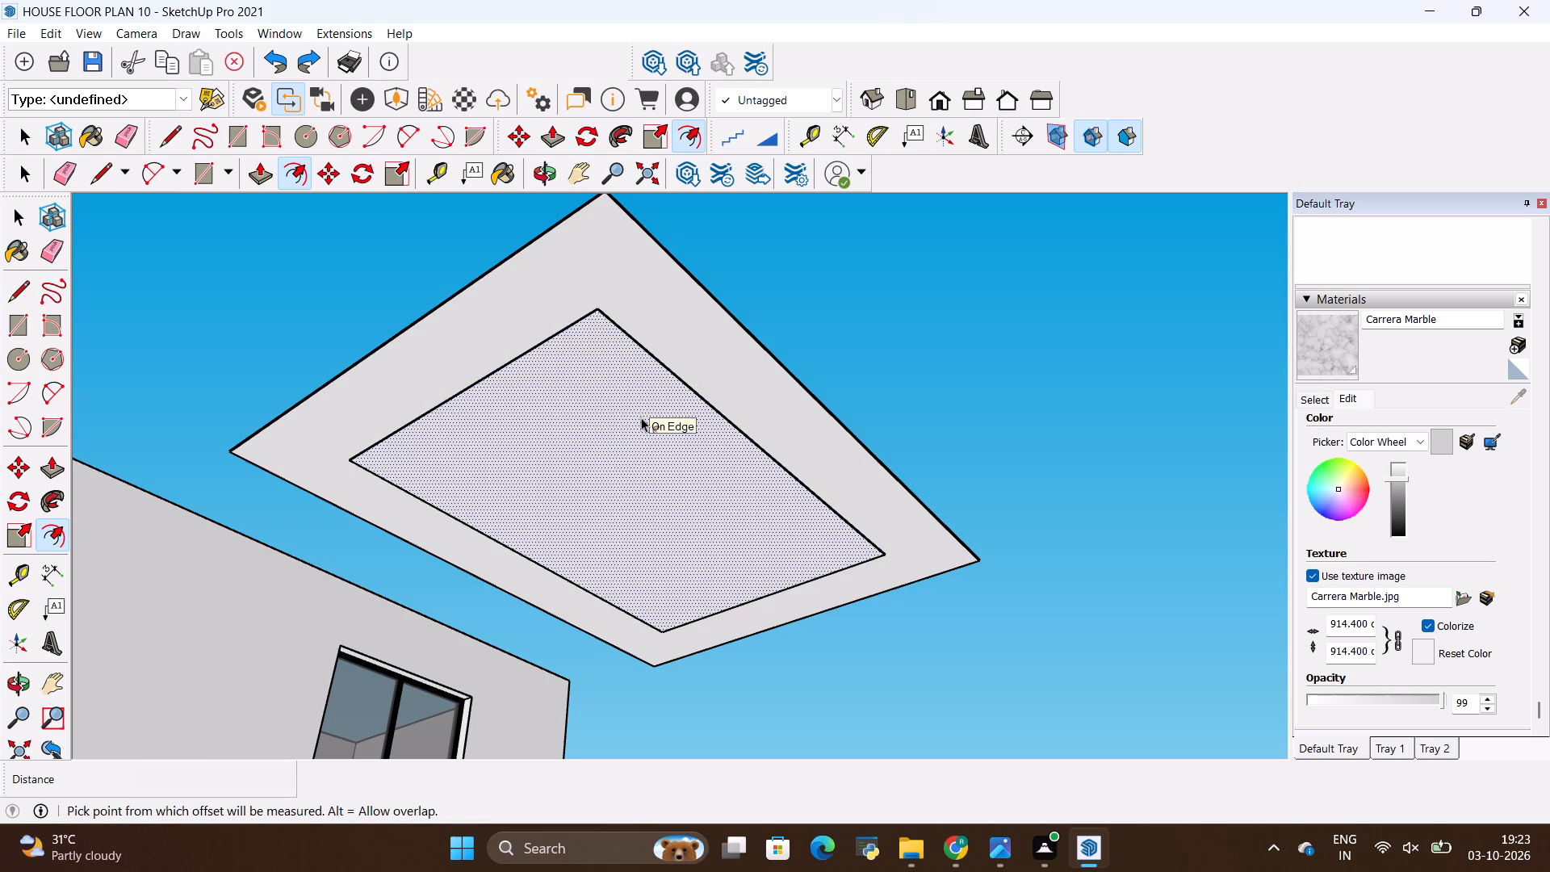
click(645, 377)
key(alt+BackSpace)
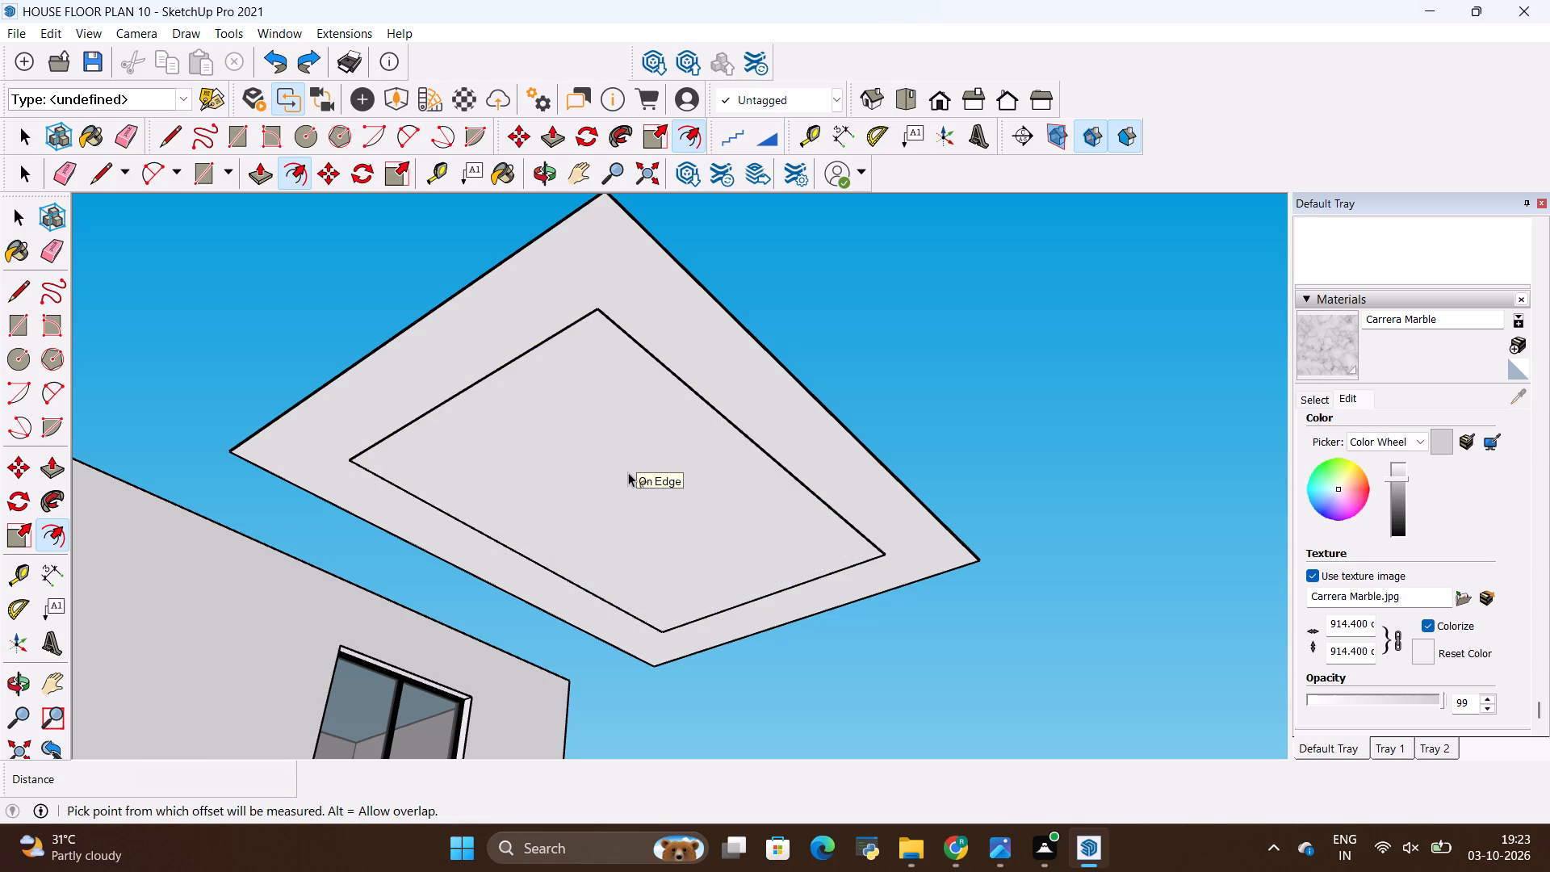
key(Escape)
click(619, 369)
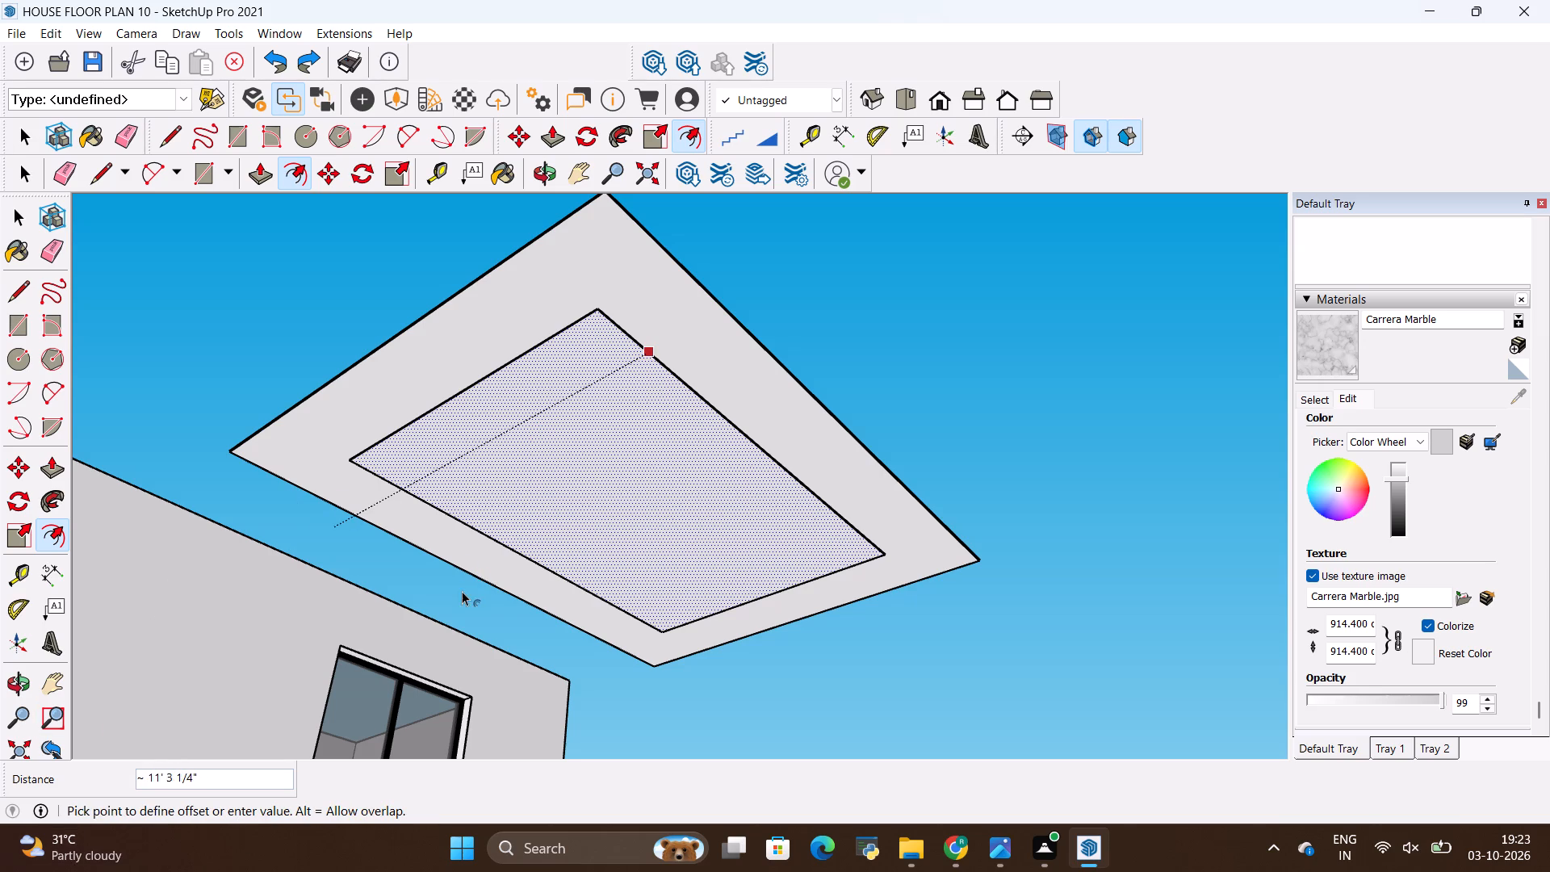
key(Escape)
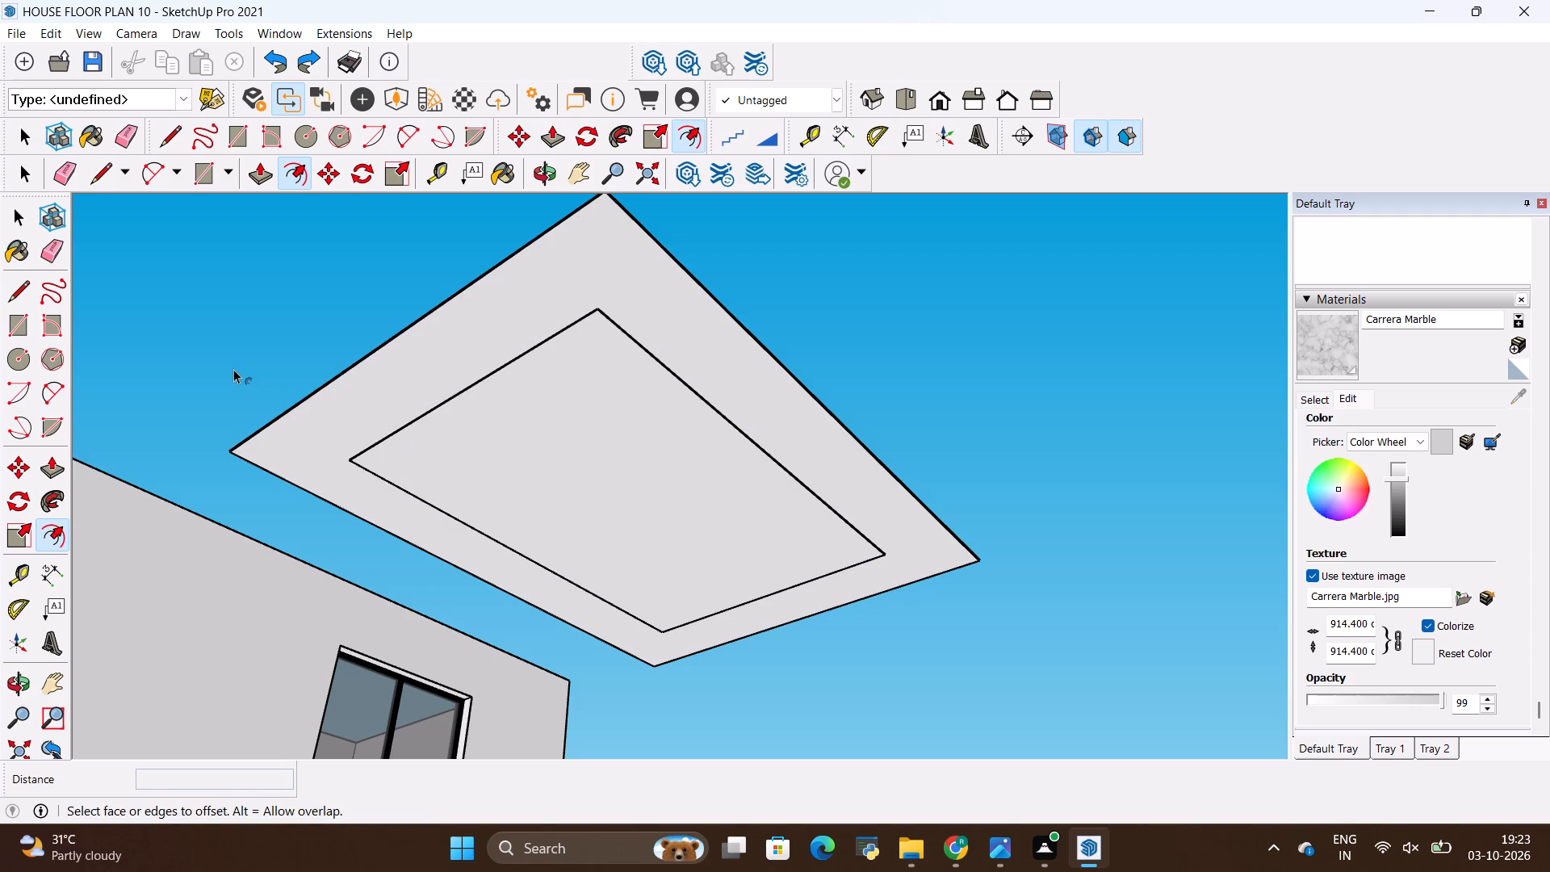
Offset the outline of the panel's inner rectangle inward by 1'.
key(space)
click(699, 141)
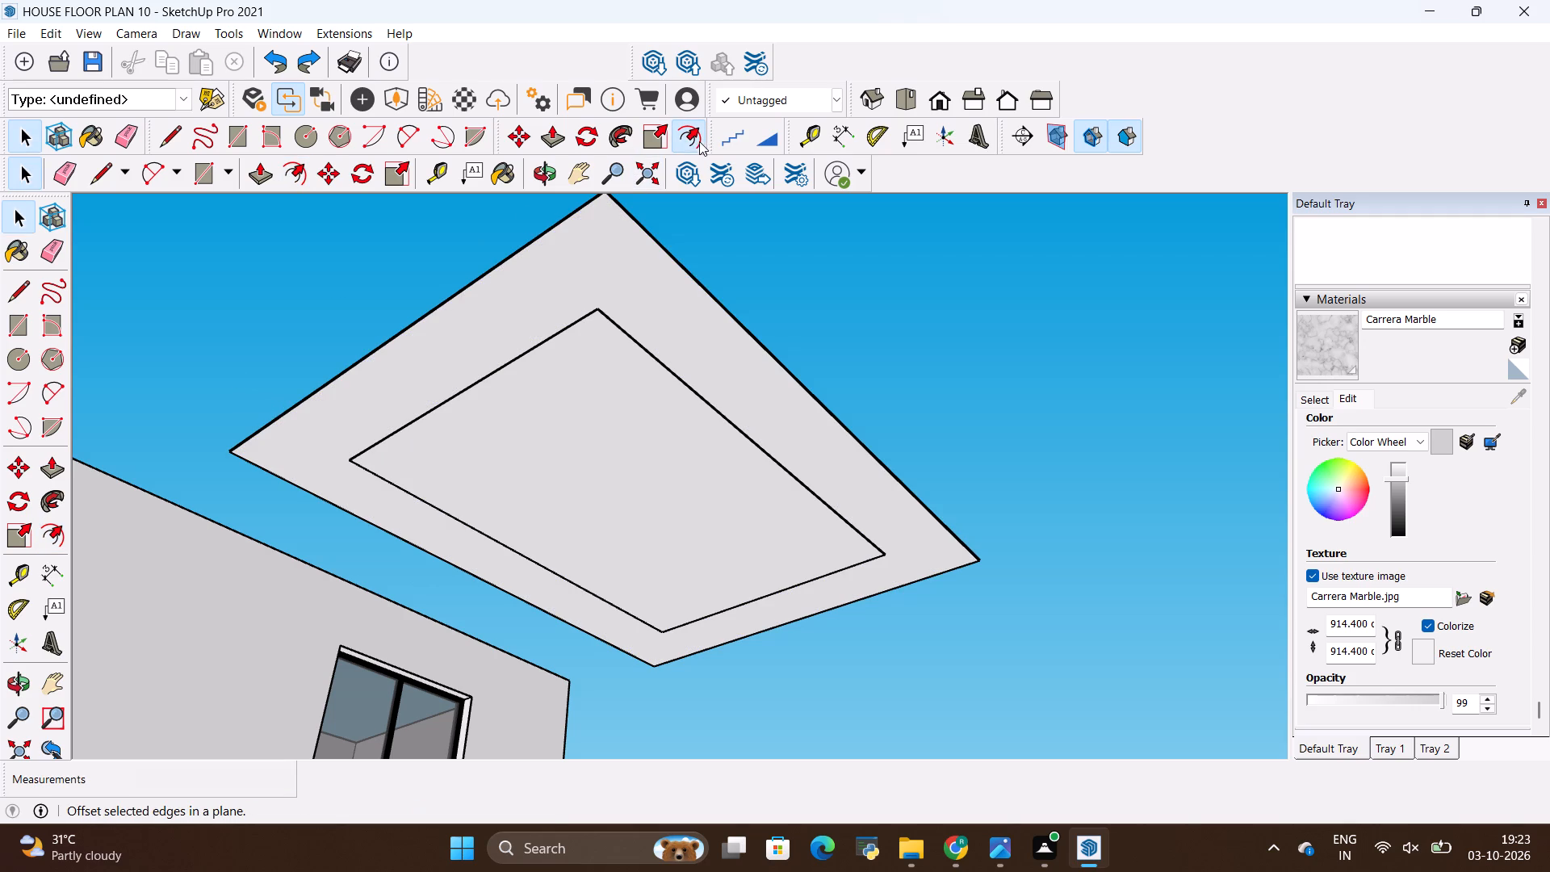
click(643, 411)
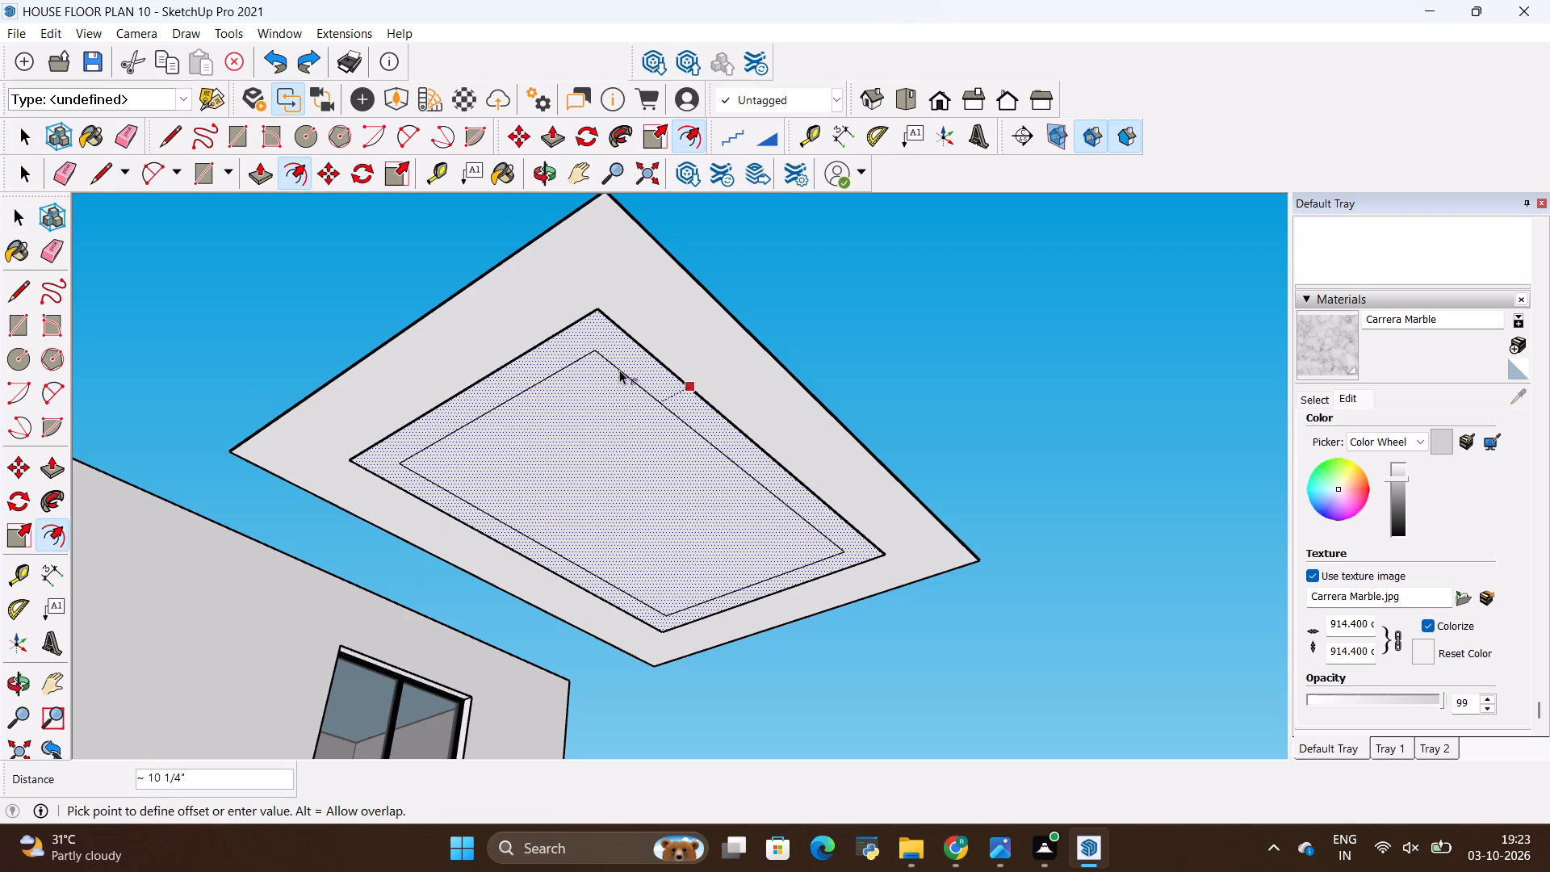
key(BackSpace)
text(1')
key(Return)
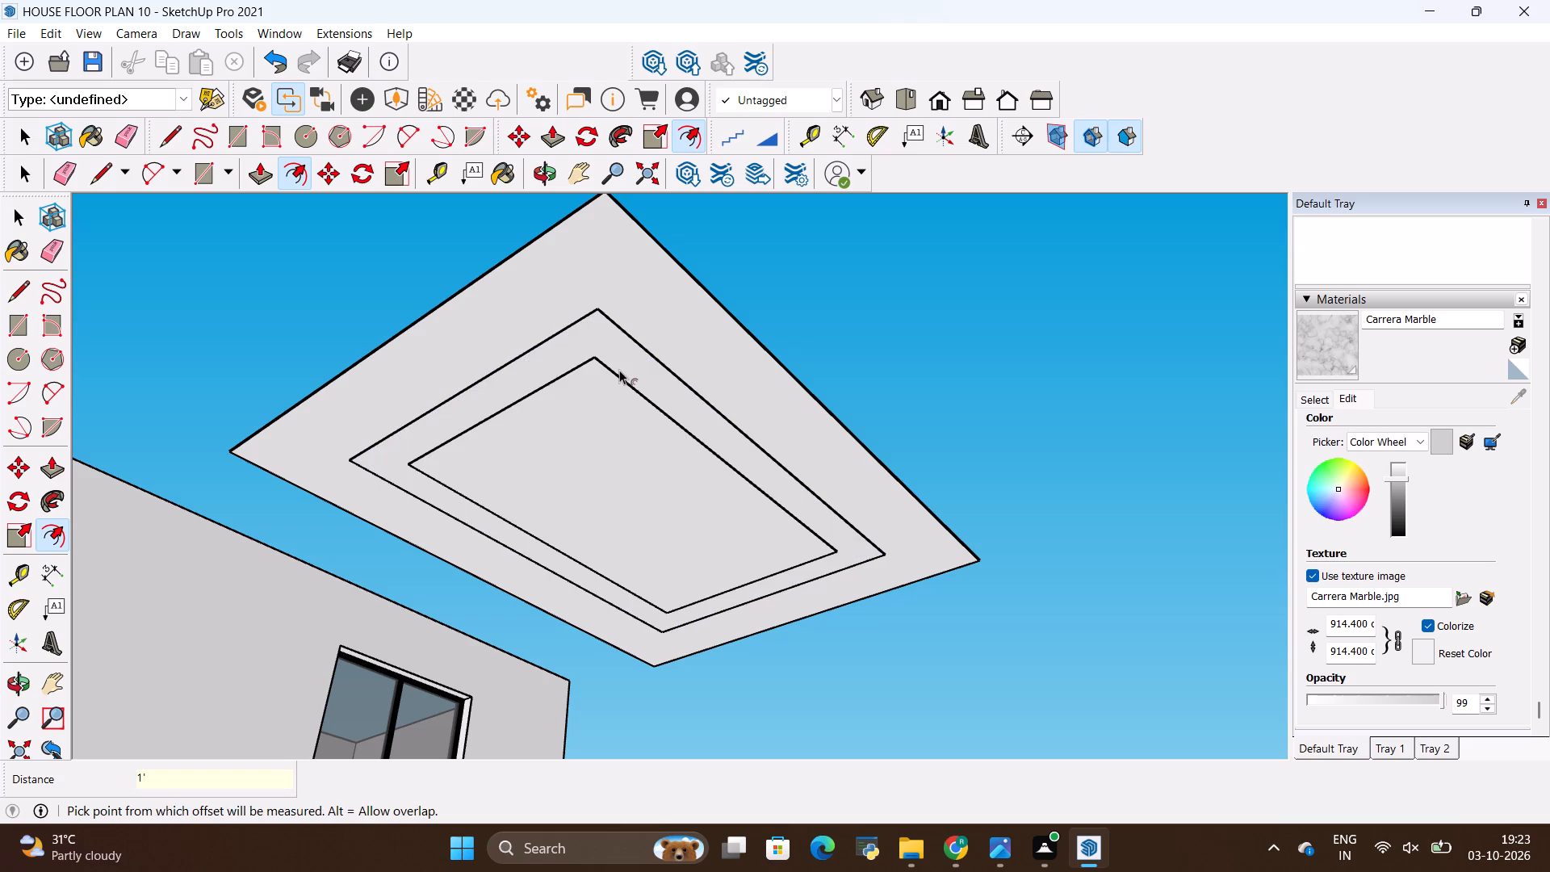
key(Escape)
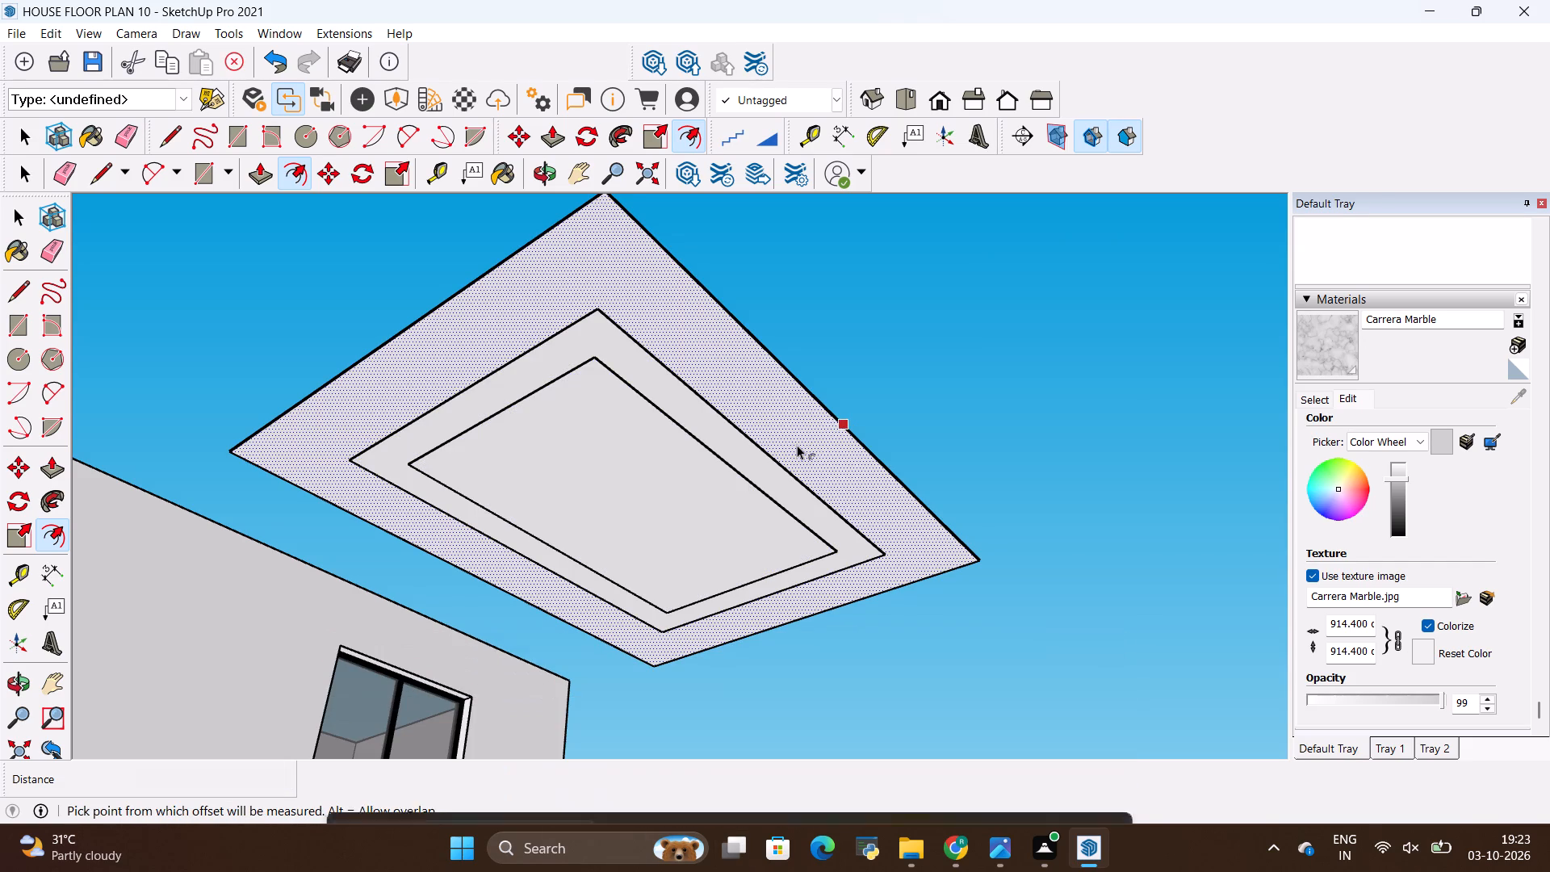
Pull the panel's wide outer border face 6" downward to form a dropped frame.
key(p)
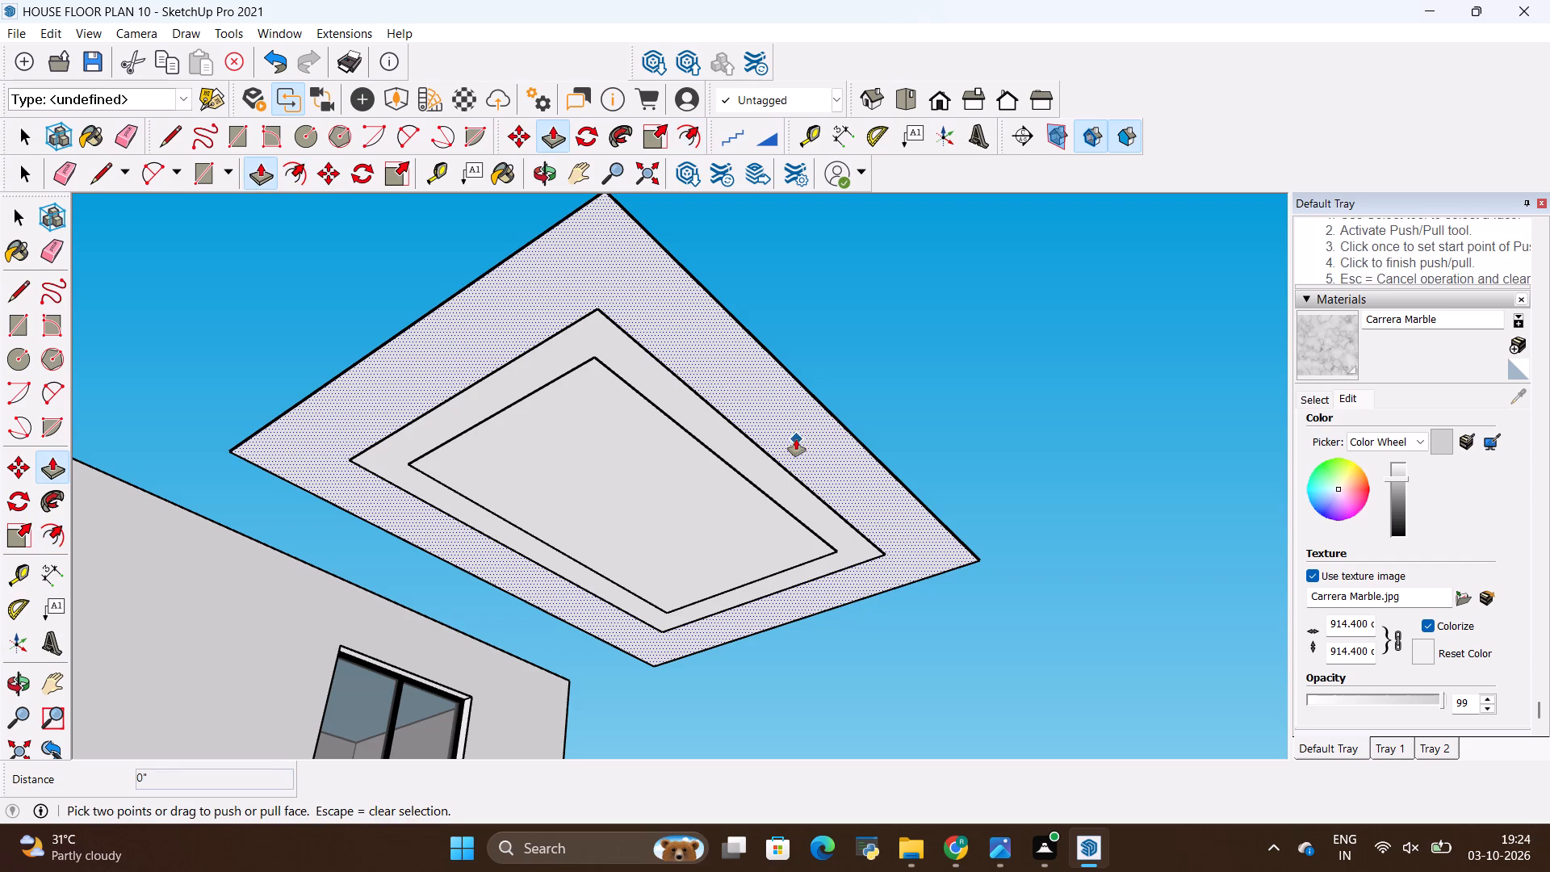
key(space)
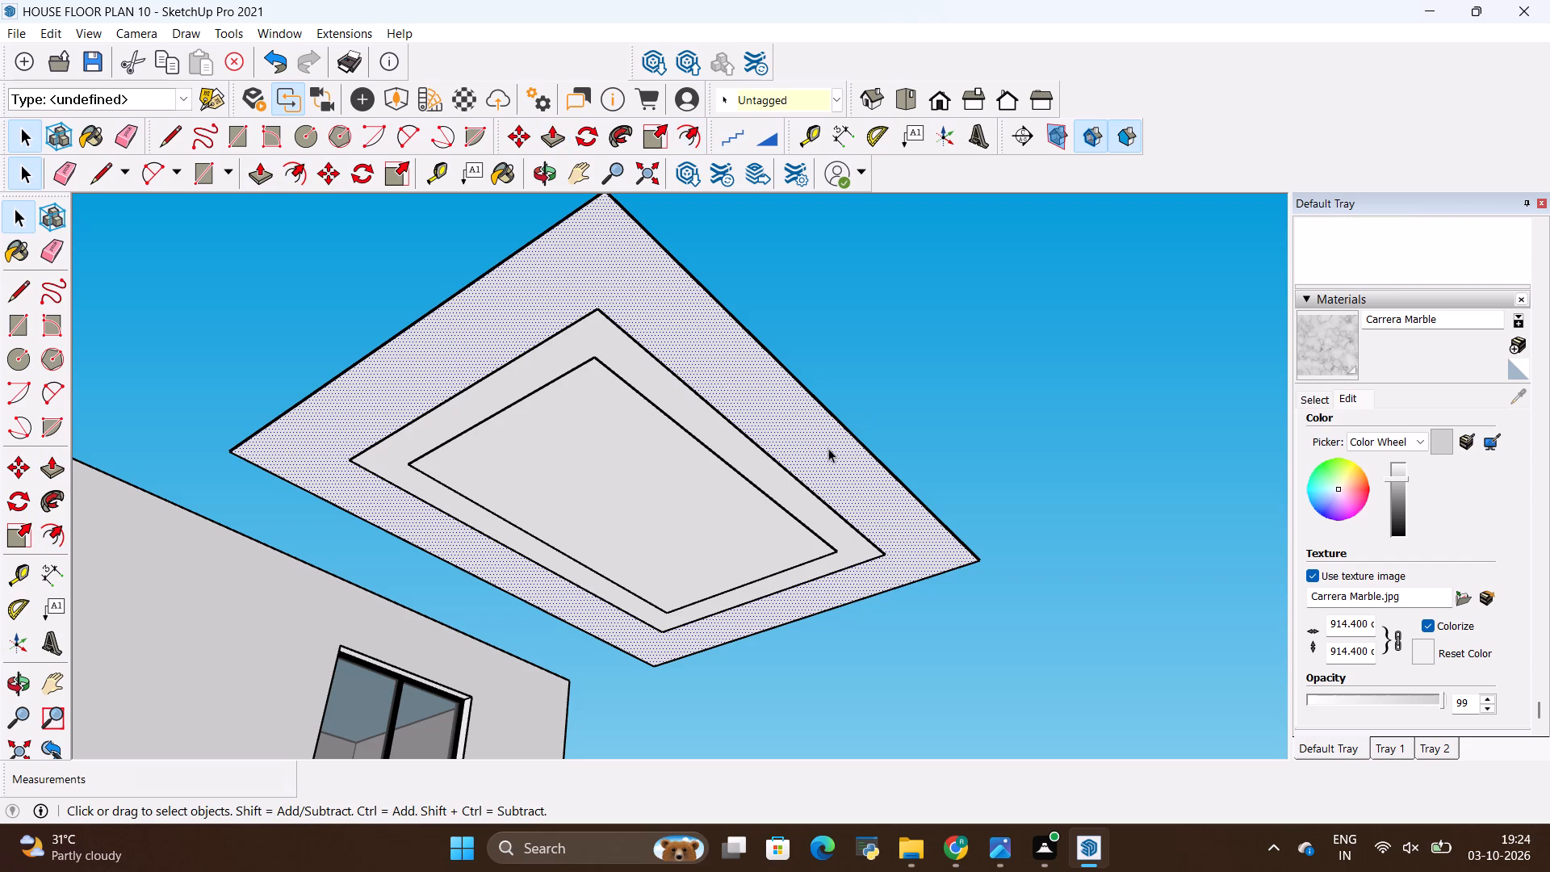
key(p)
click(823, 455)
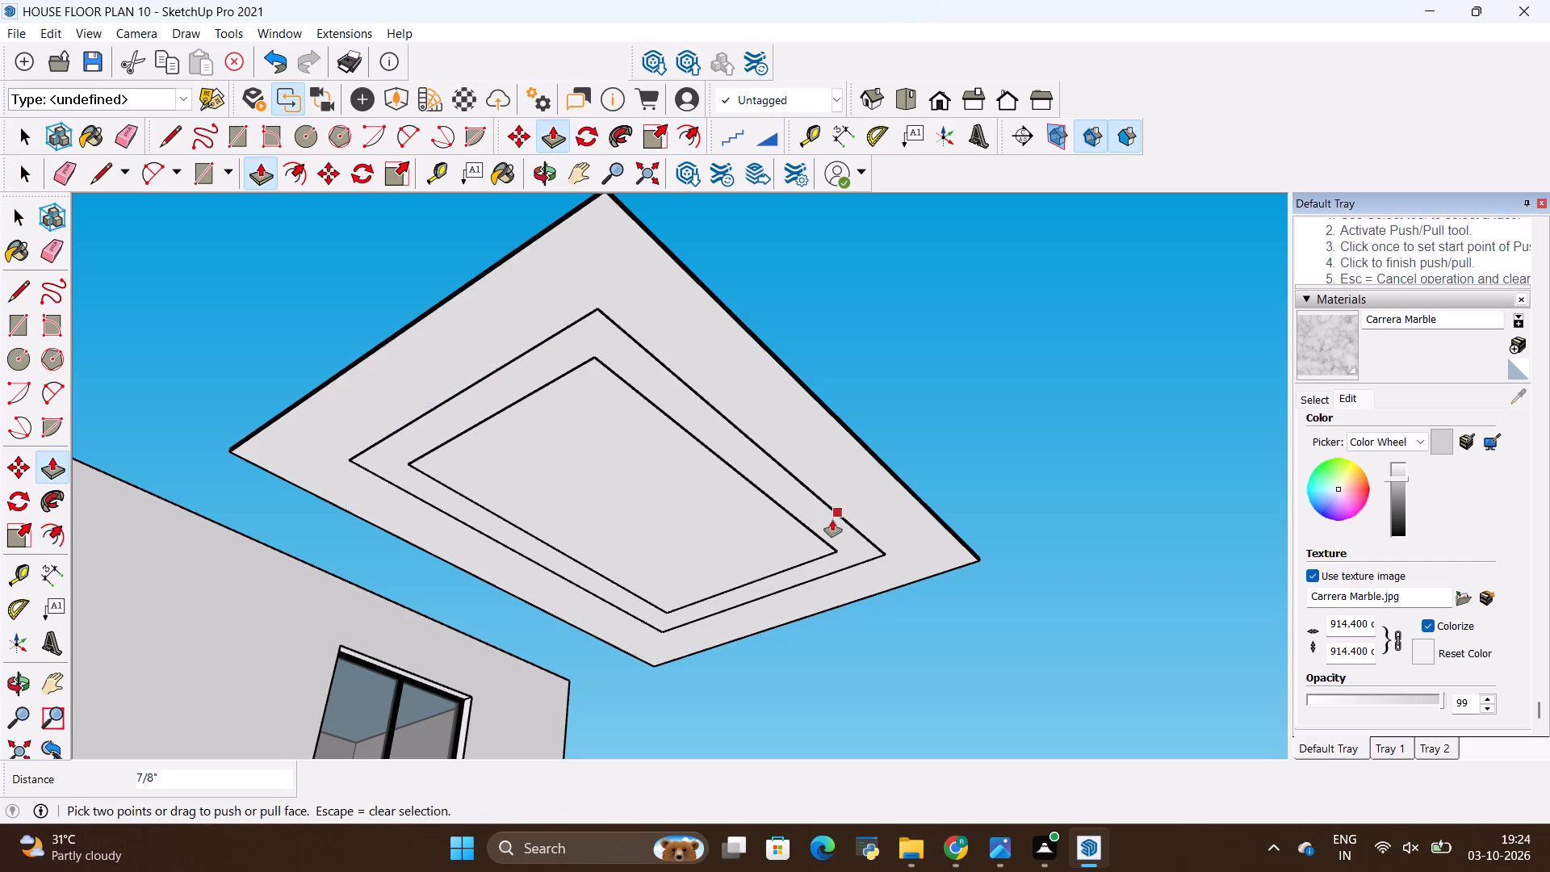
key(Escape)
key(Escape)
key(space)
double_click(938, 435)
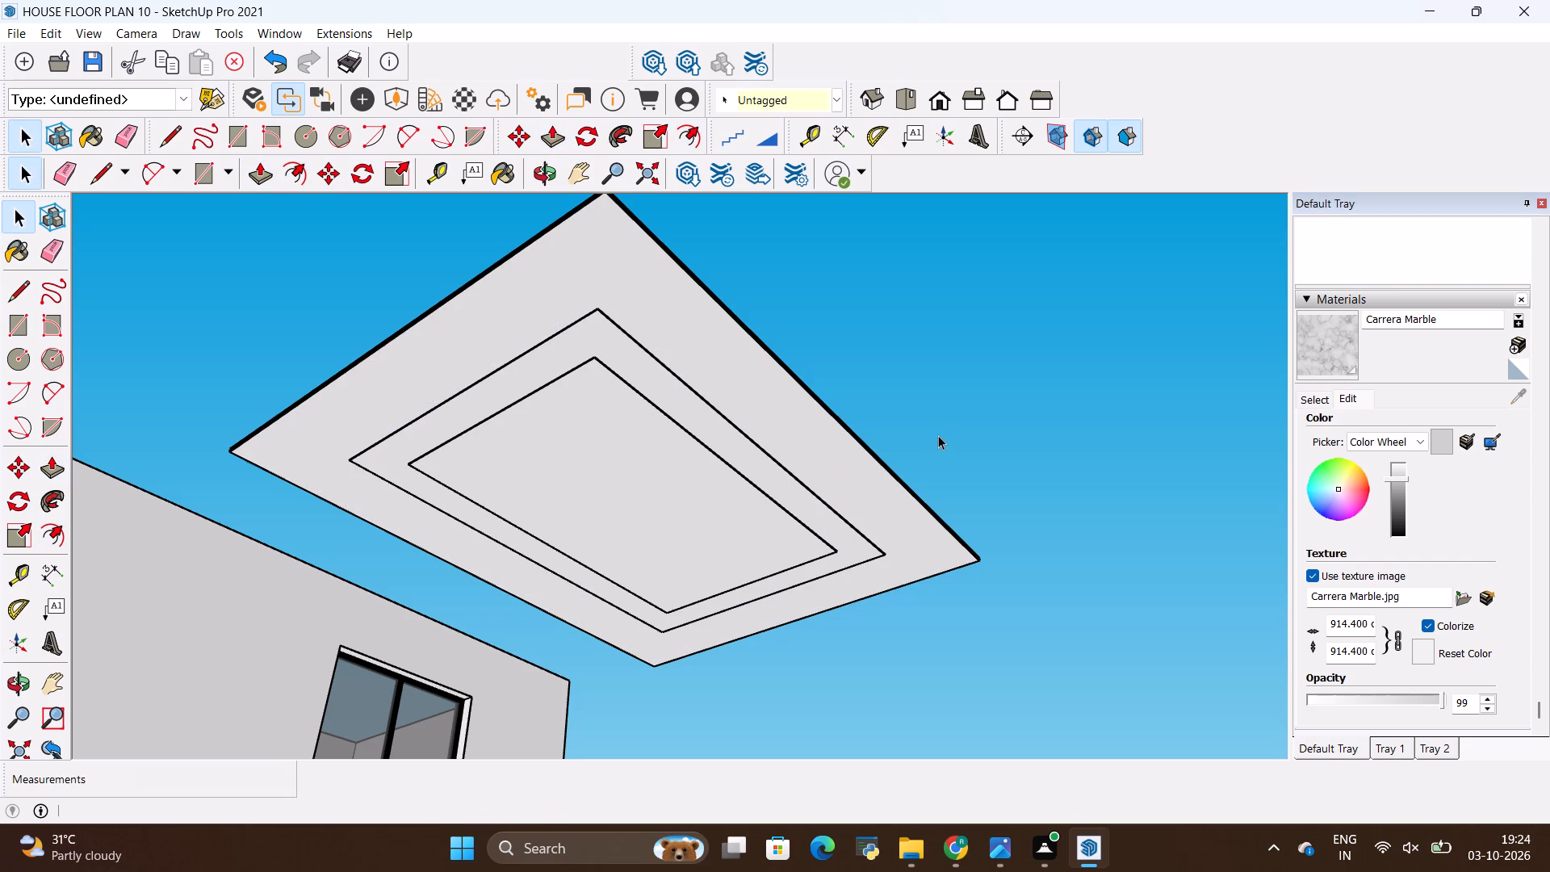
click(887, 503)
key(p)
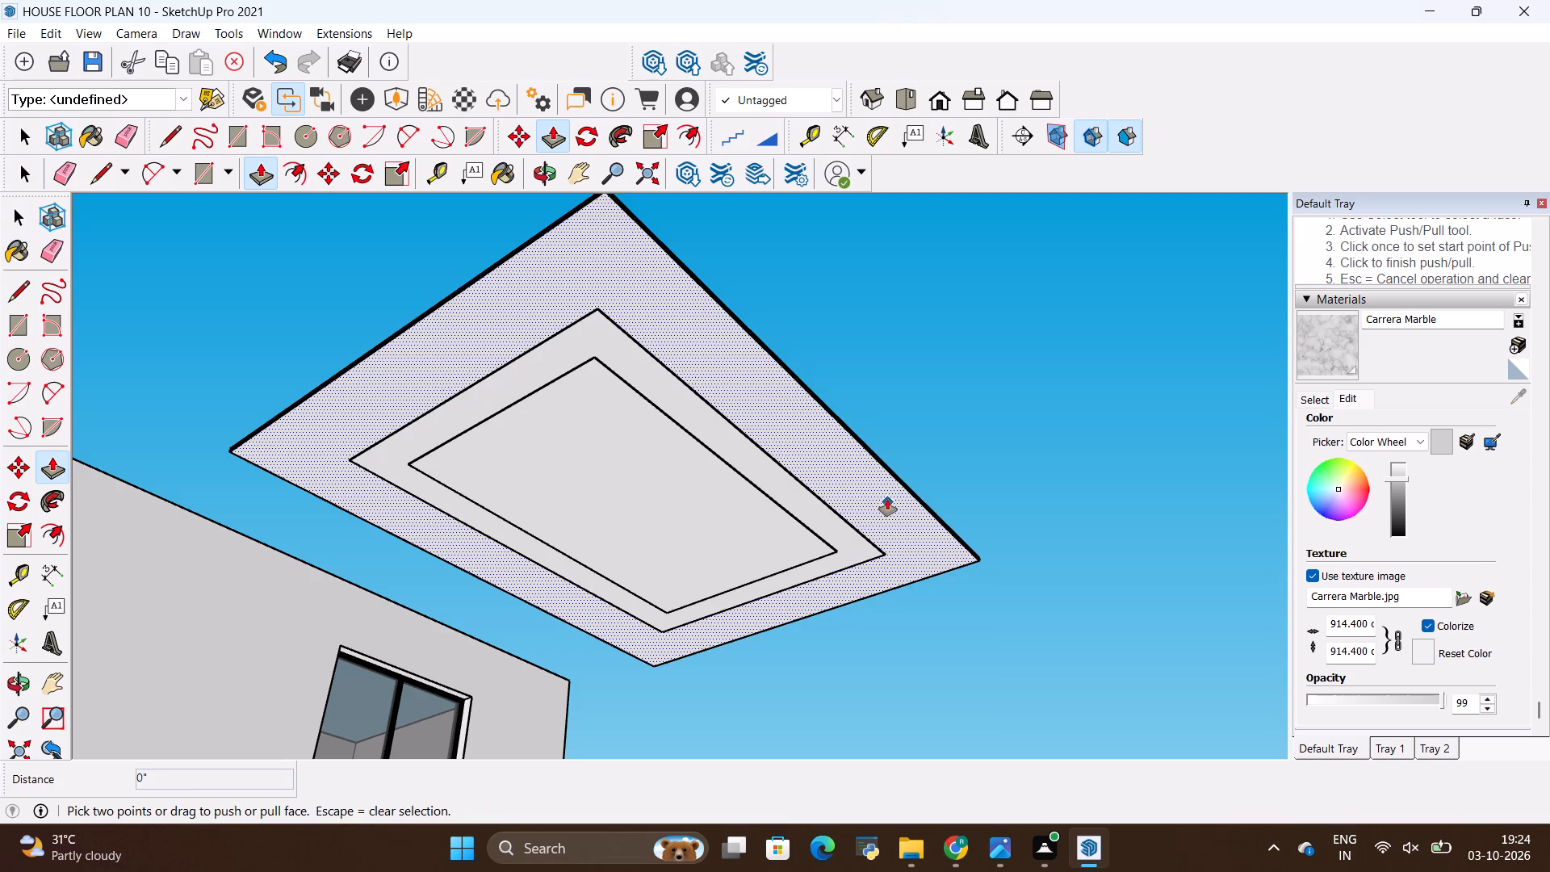
click(887, 494)
key(BackSpace)
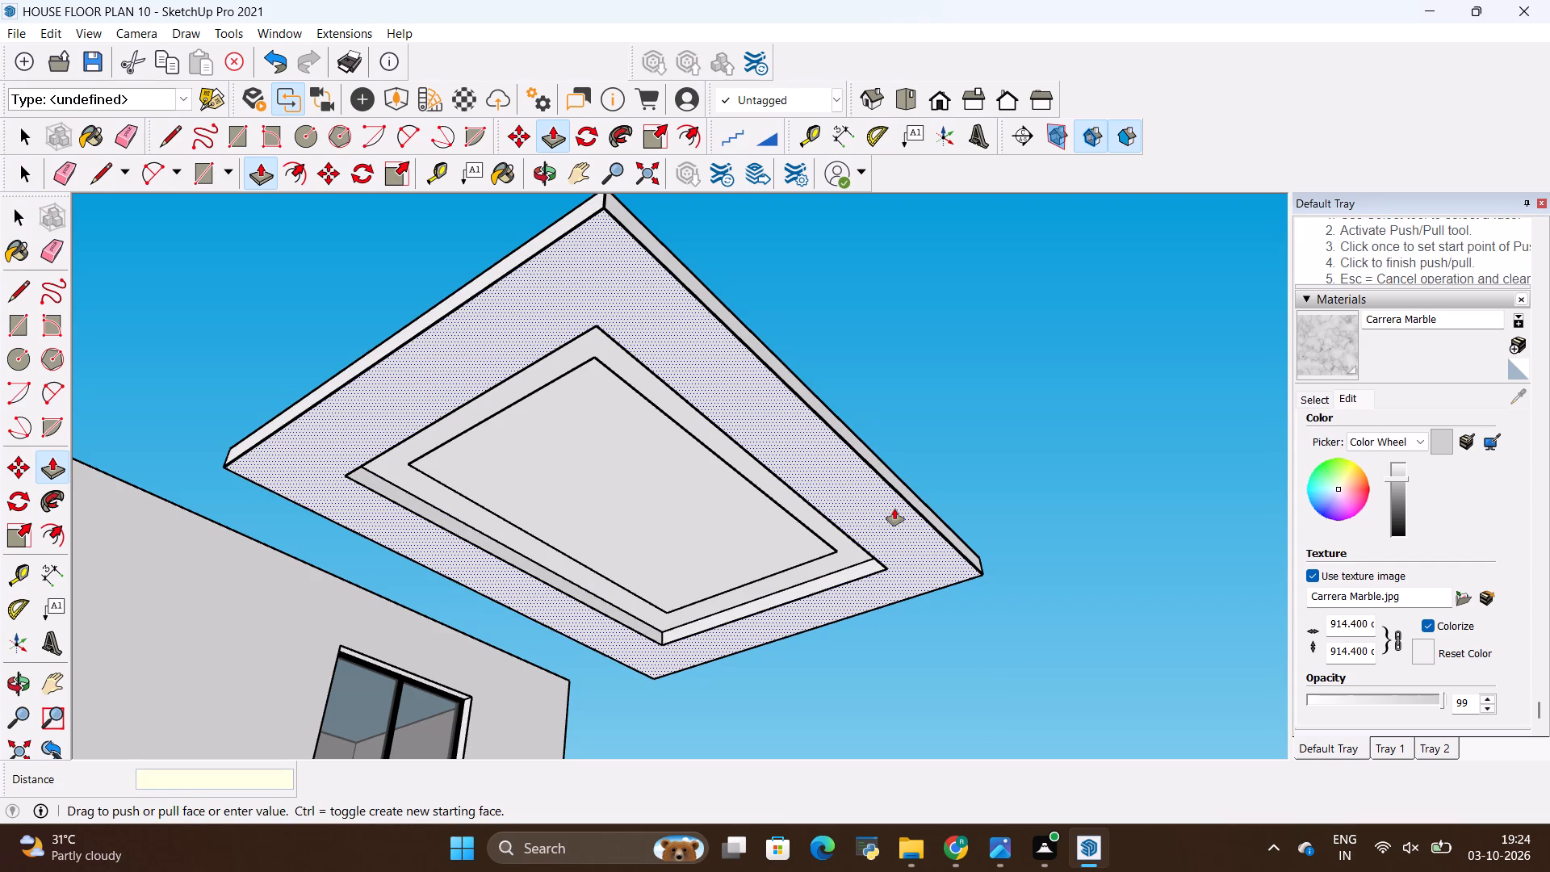
key(6)
key(shift+quotedbl)
key(Return)
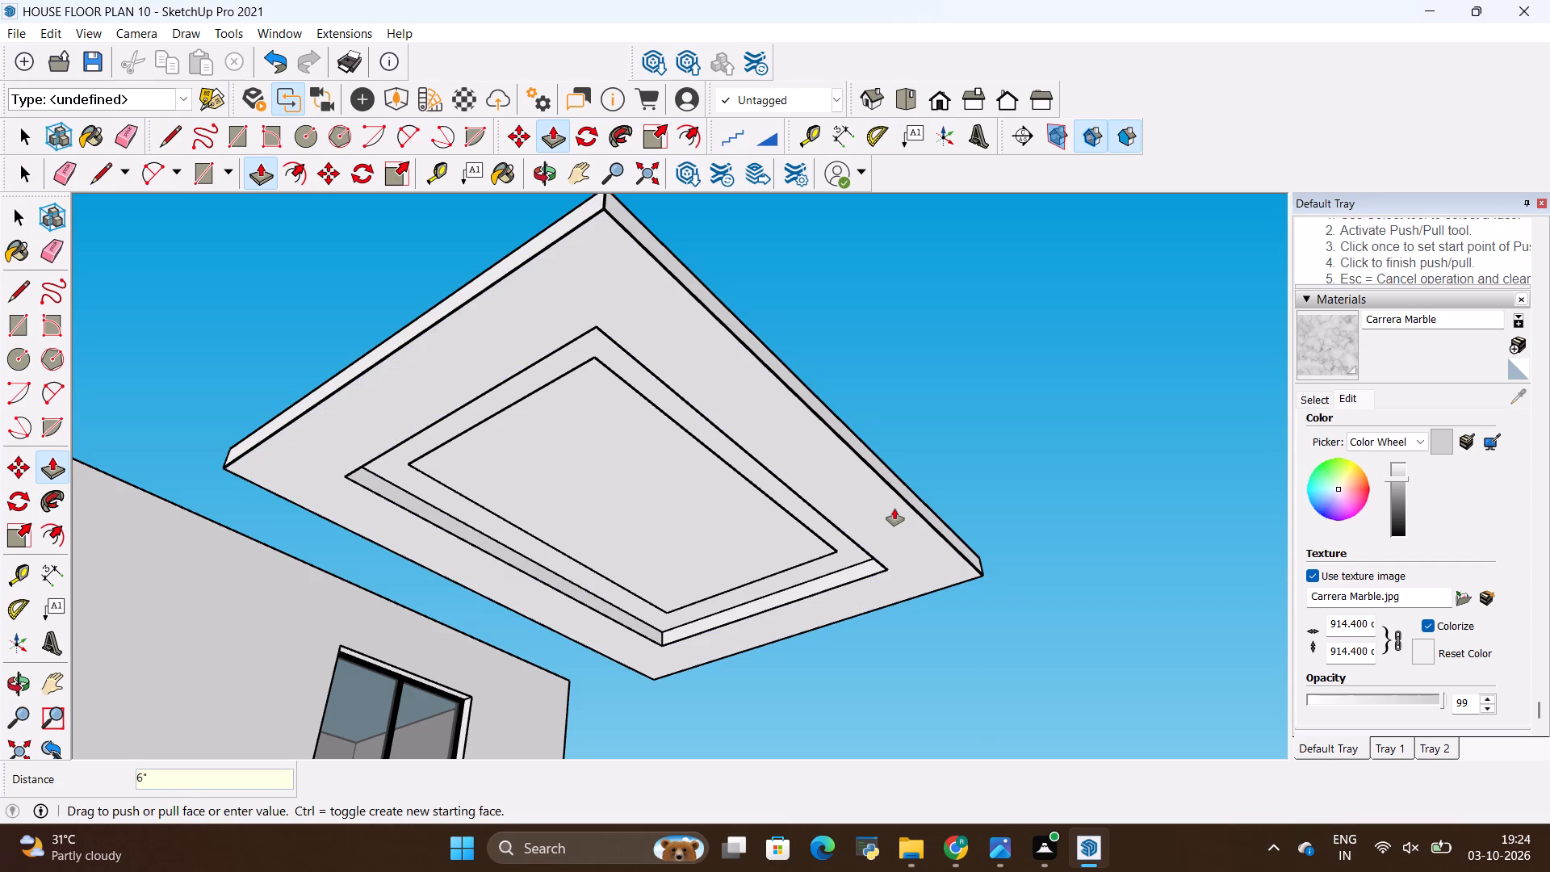
Repeat the 6" push on the panel's innermost rectangle, recessing it upward.
double_click(780, 526)
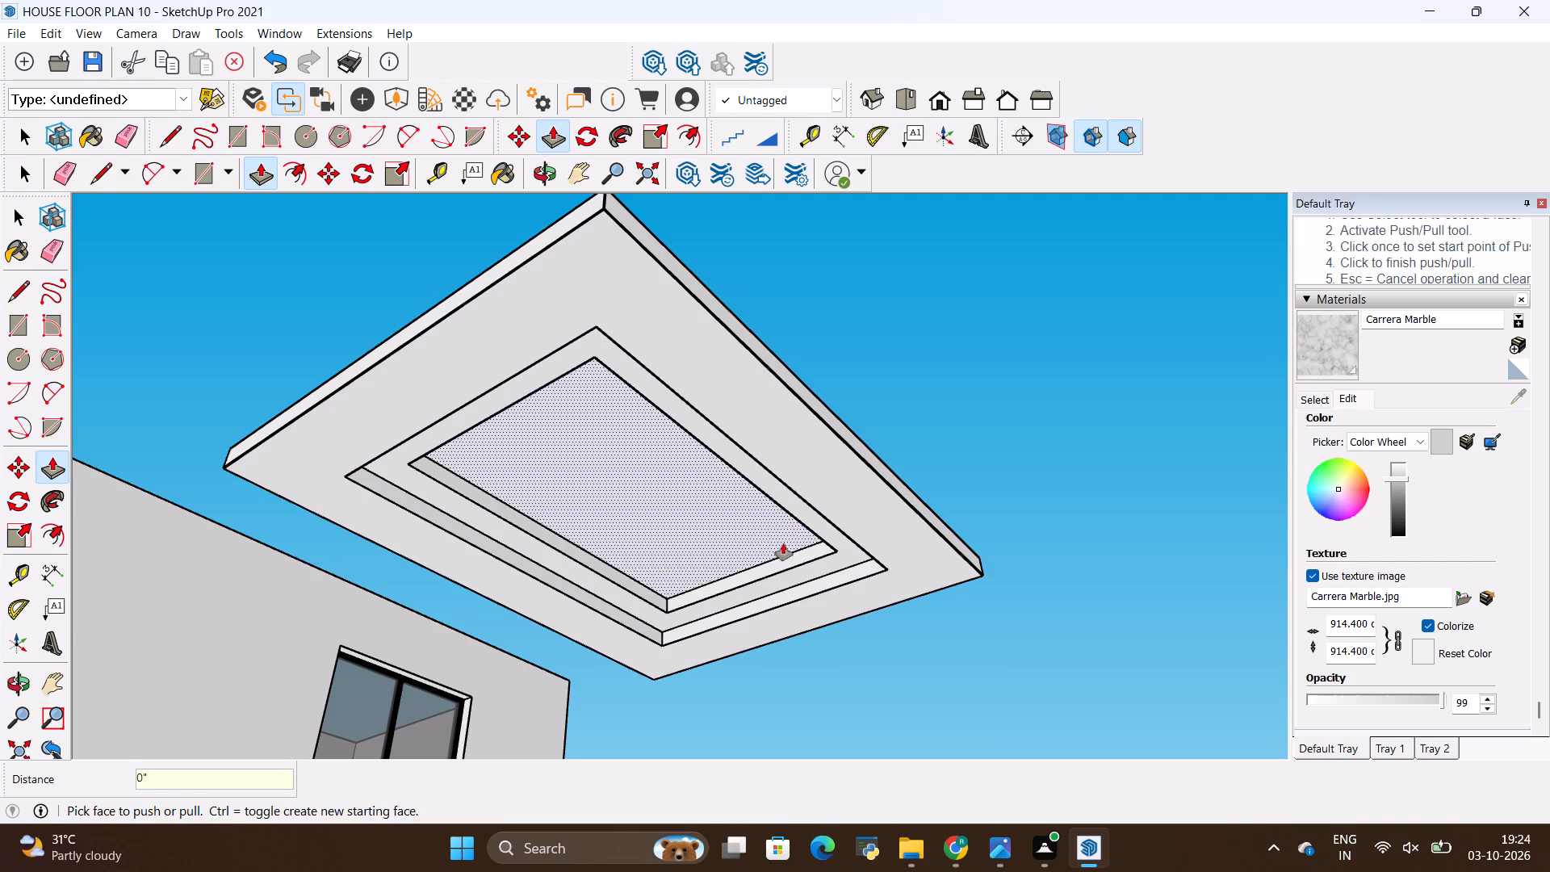
Pull the panel's innermost rectangle 1' downward so it projects below the surrounding recess.
click(760, 531)
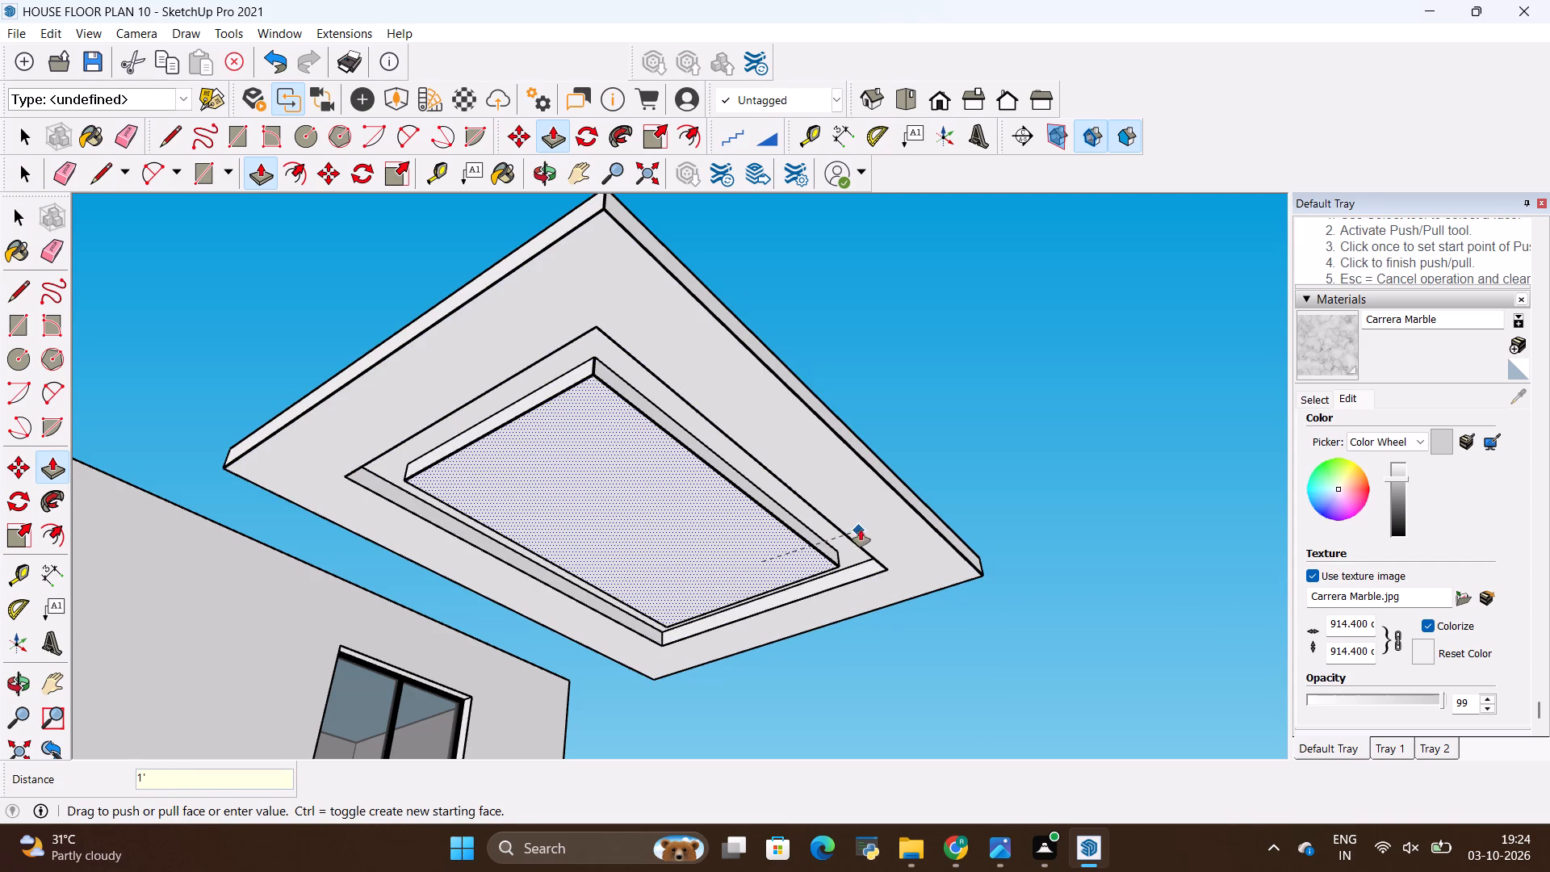
click(861, 530)
scroll(646, 526, down, 3)
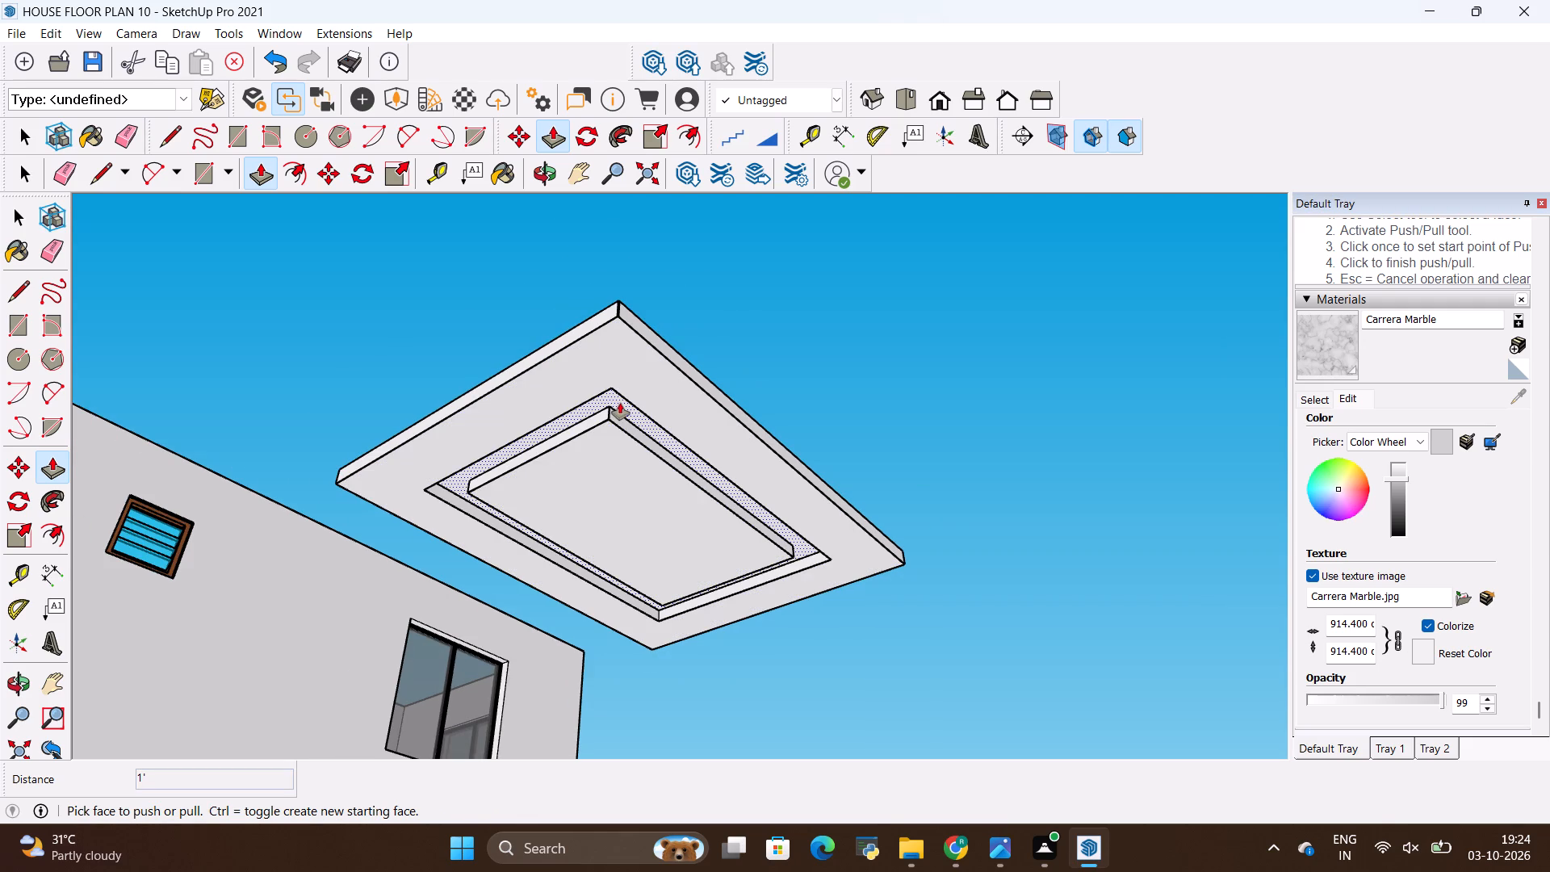
Offset the outline of the lowered inner rectangle inward by 1'.
click(687, 135)
click(699, 513)
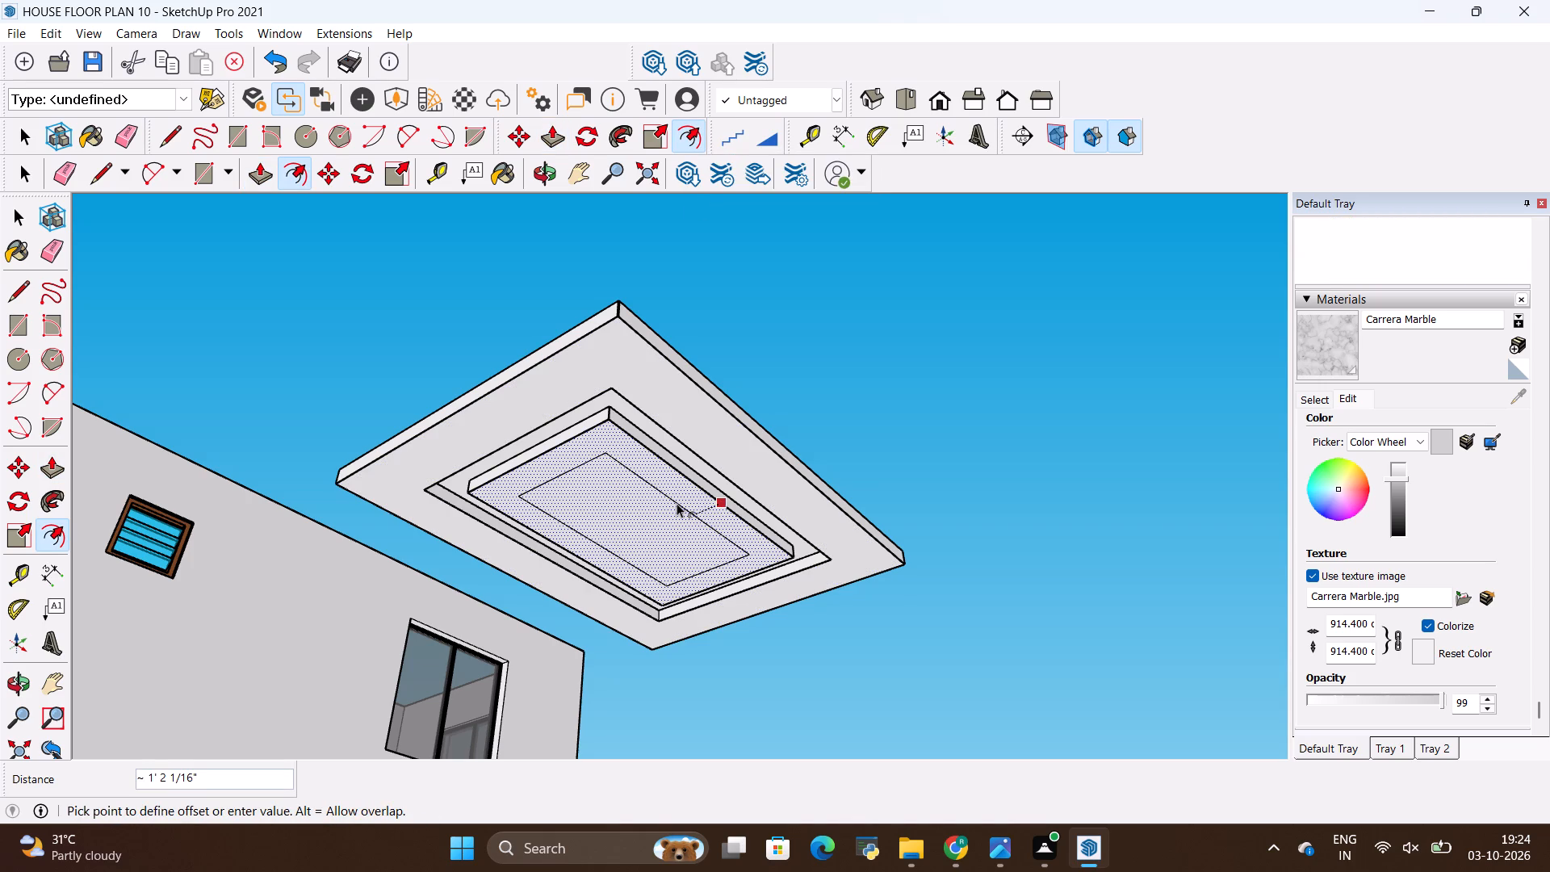
text(1')
key(Return)
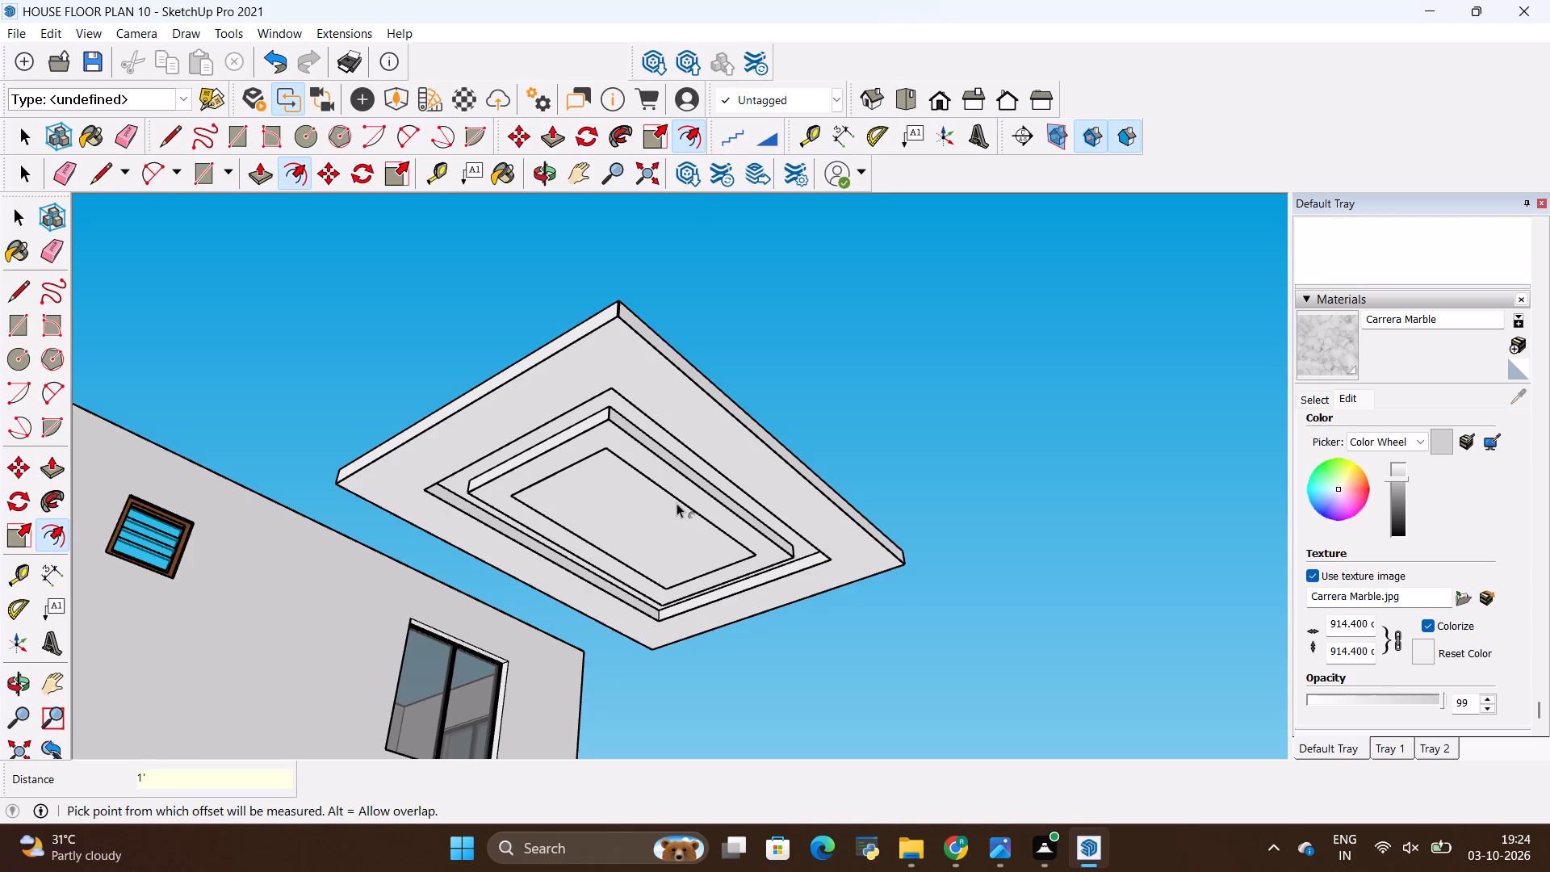
Push the new innermost rectangle 6" upward to recess it within the lowered block.
key(p)
click(630, 524)
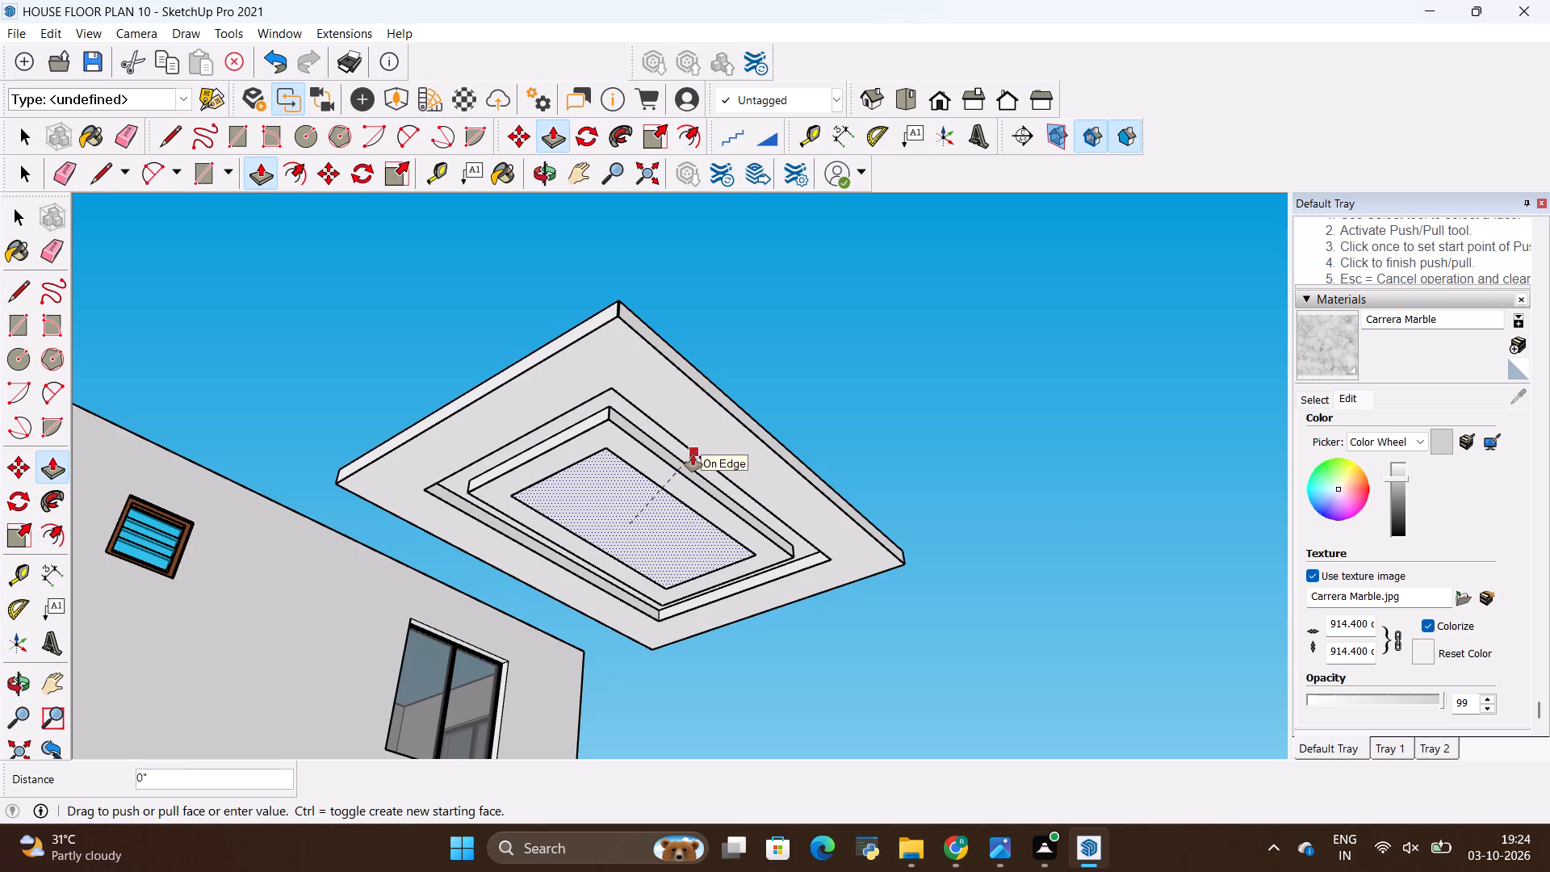
scroll(689, 461, up, 7)
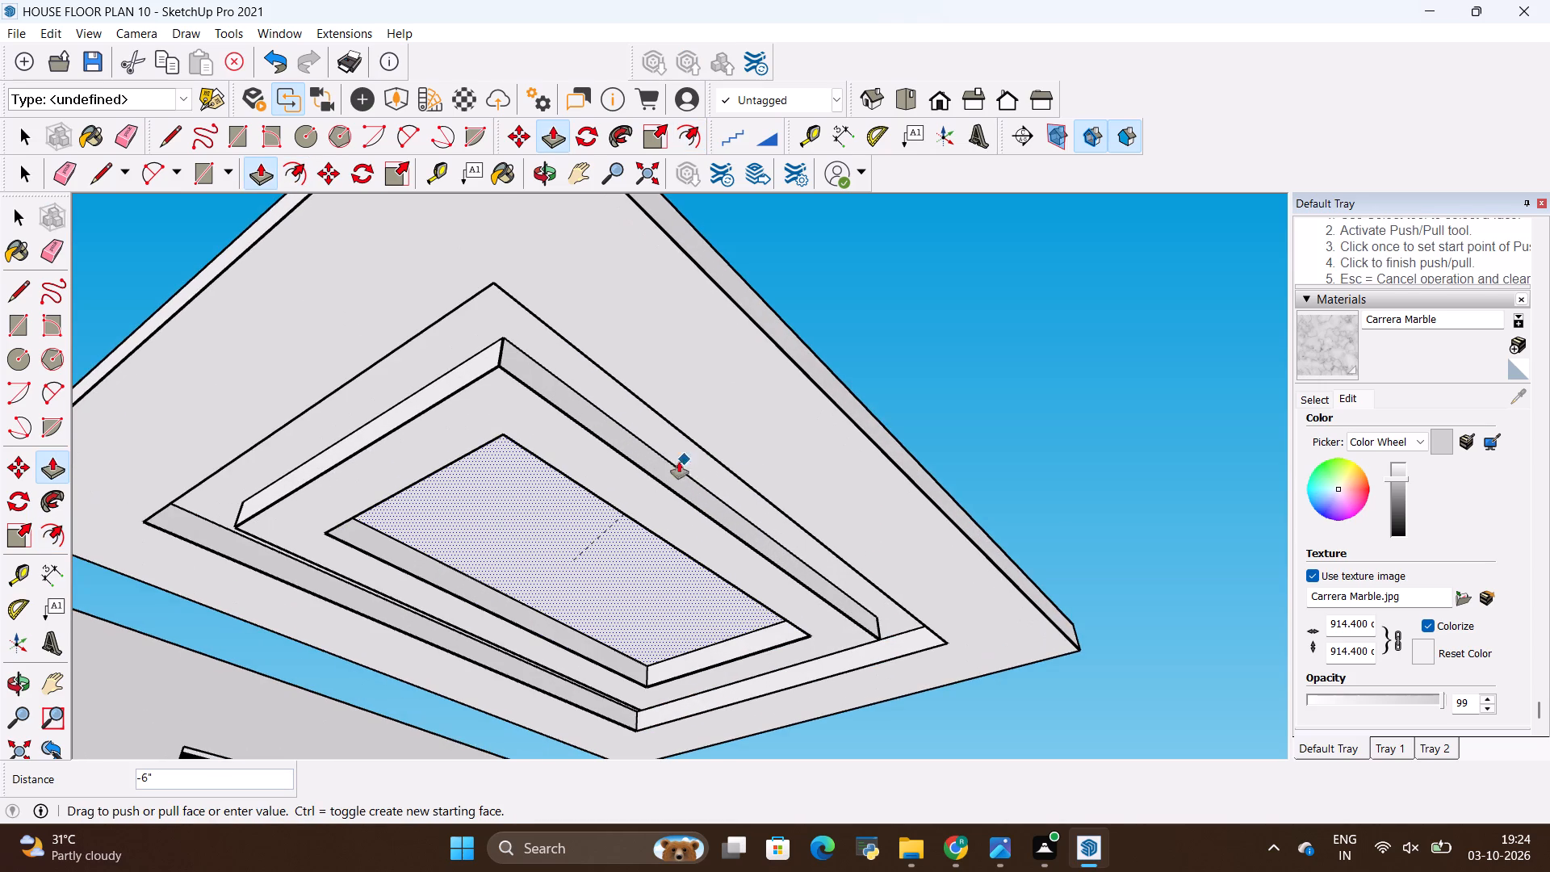
click(673, 451)
scroll(710, 519, down, 3)
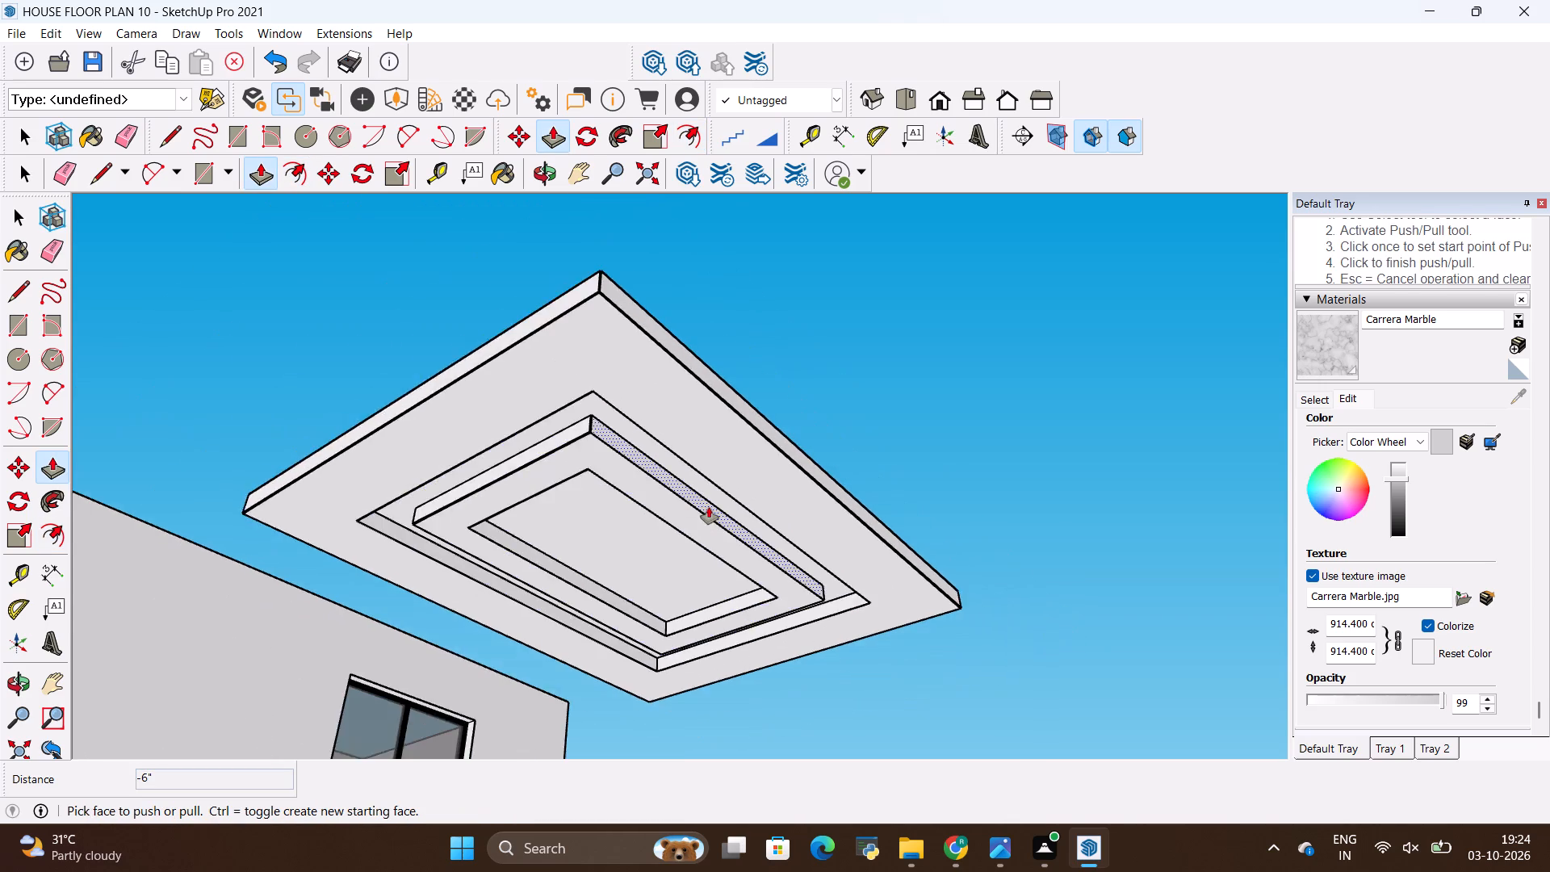
scroll(709, 507, down, 5)
Inspect the stepped ceiling panel's underside from several angles.
middle_drag(697, 560, 646, 403)
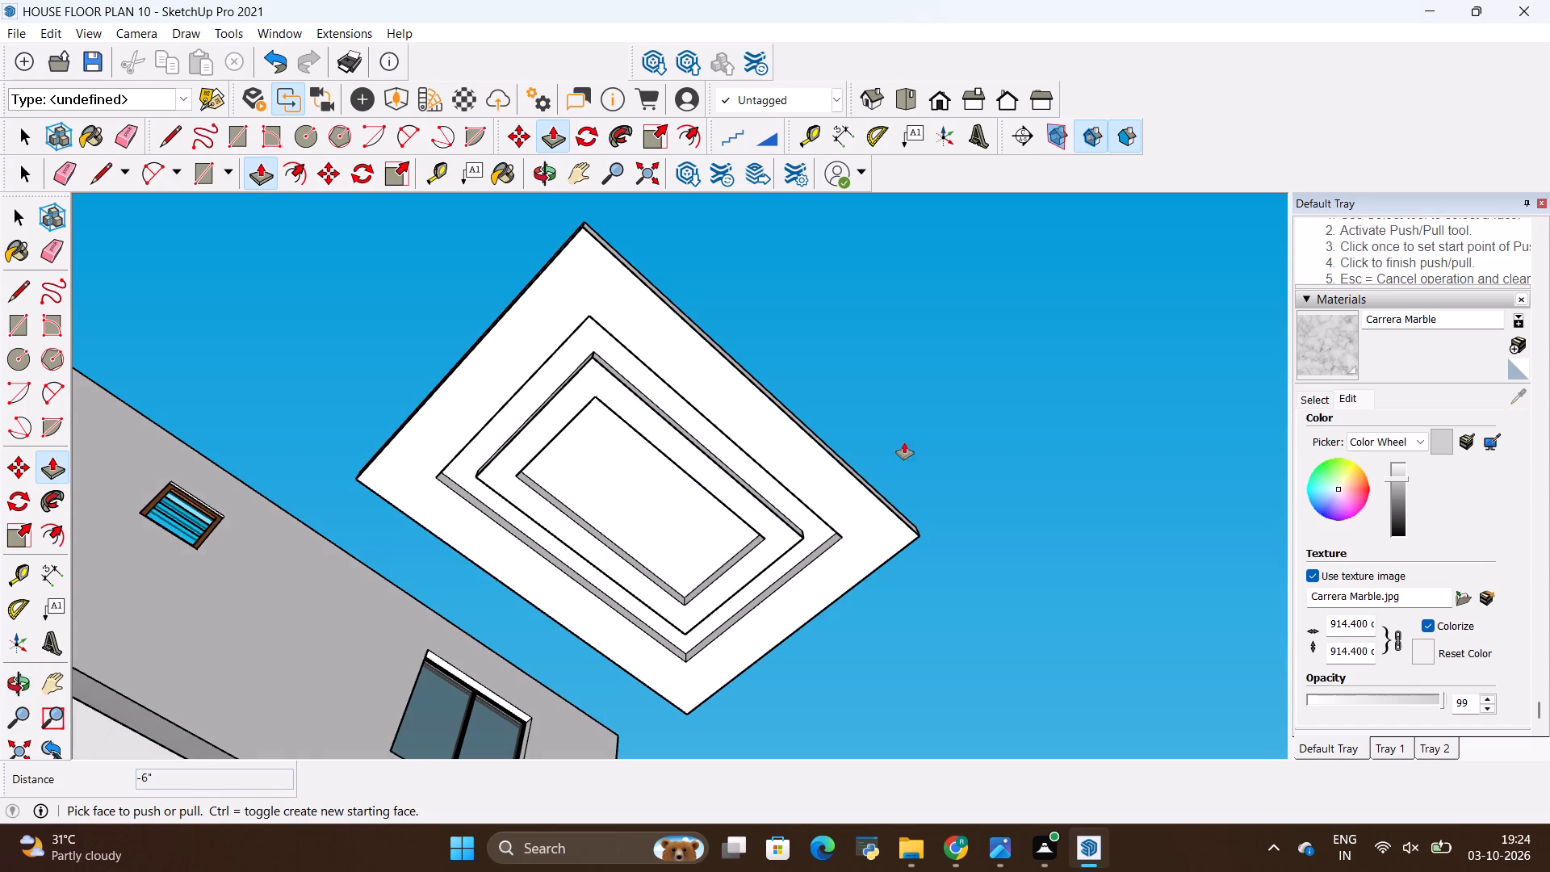
key(space)
click(912, 438)
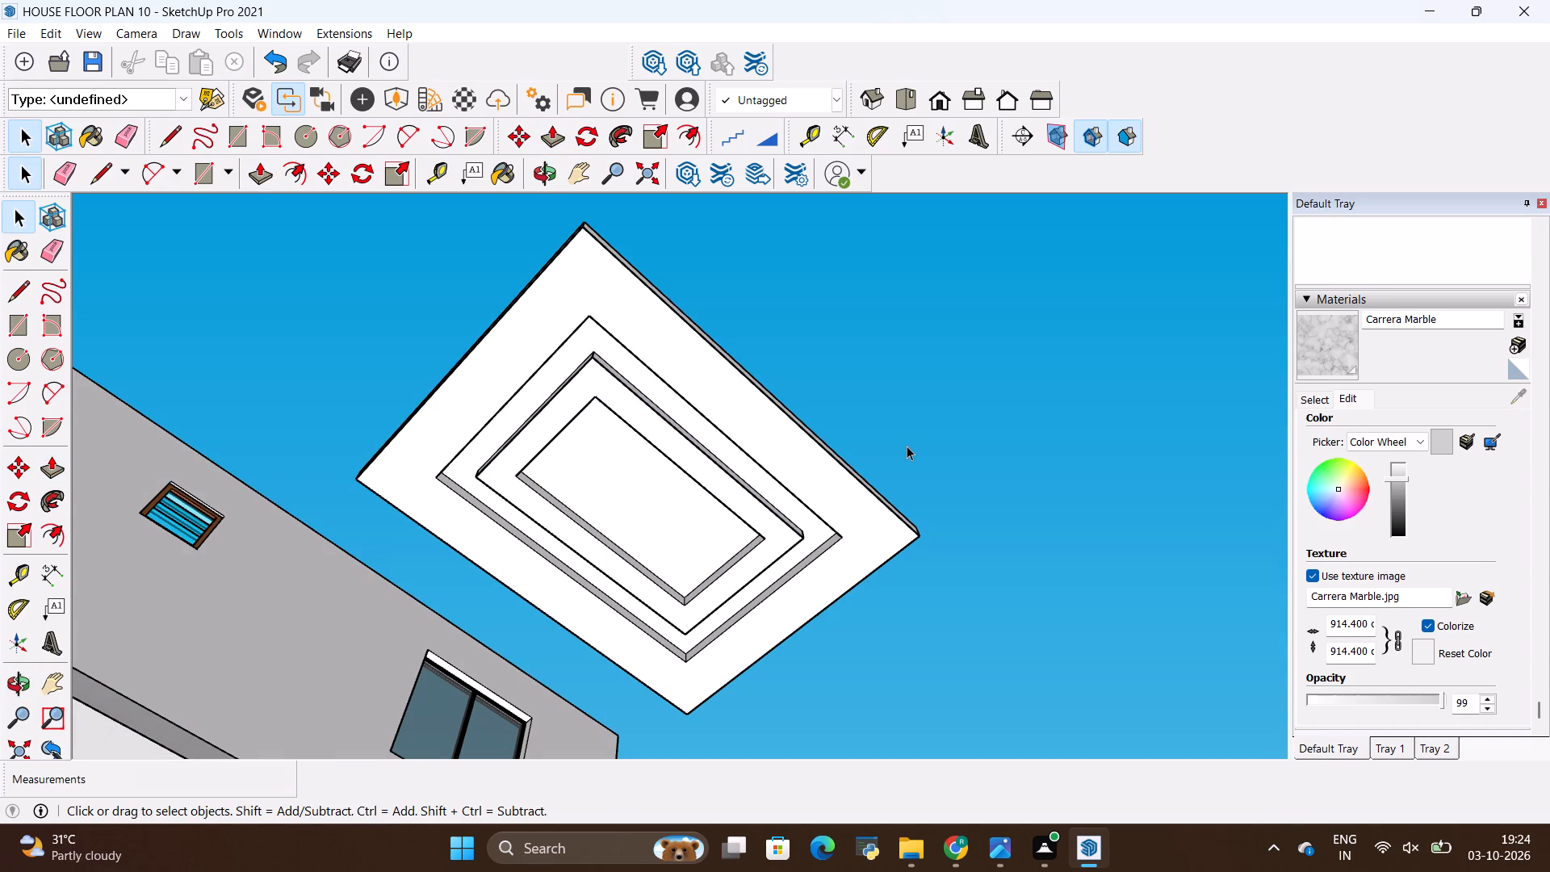
scroll(1027, 452, down, 3)
middle_drag(862, 446, 911, 629)
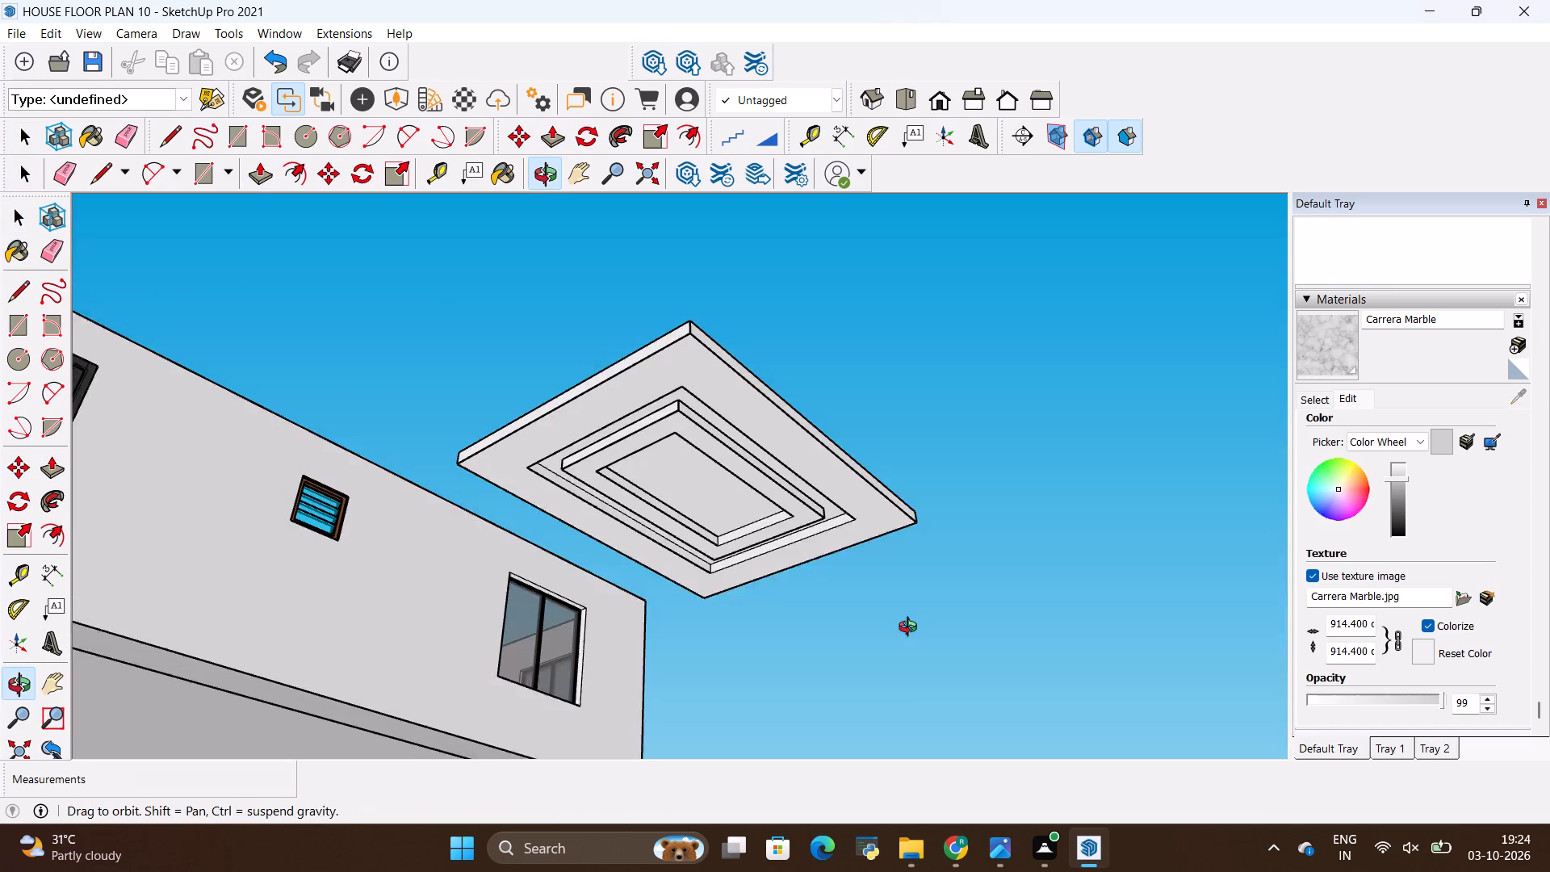
middle_drag(911, 629, 862, 546)
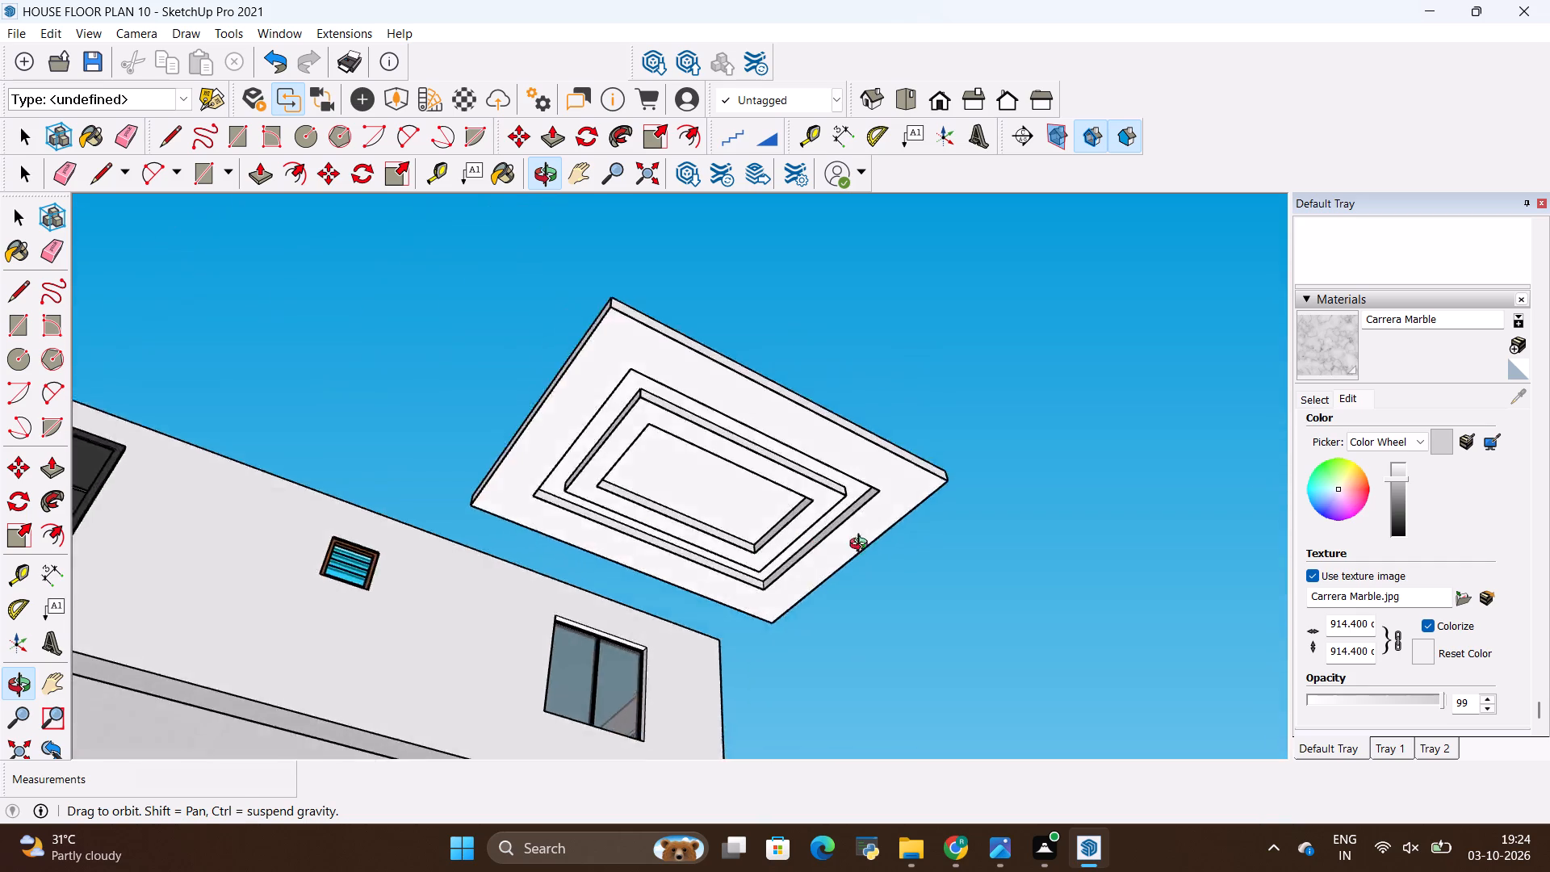
middle_drag(862, 546, 1020, 633)
middle_drag(700, 463, 712, 451)
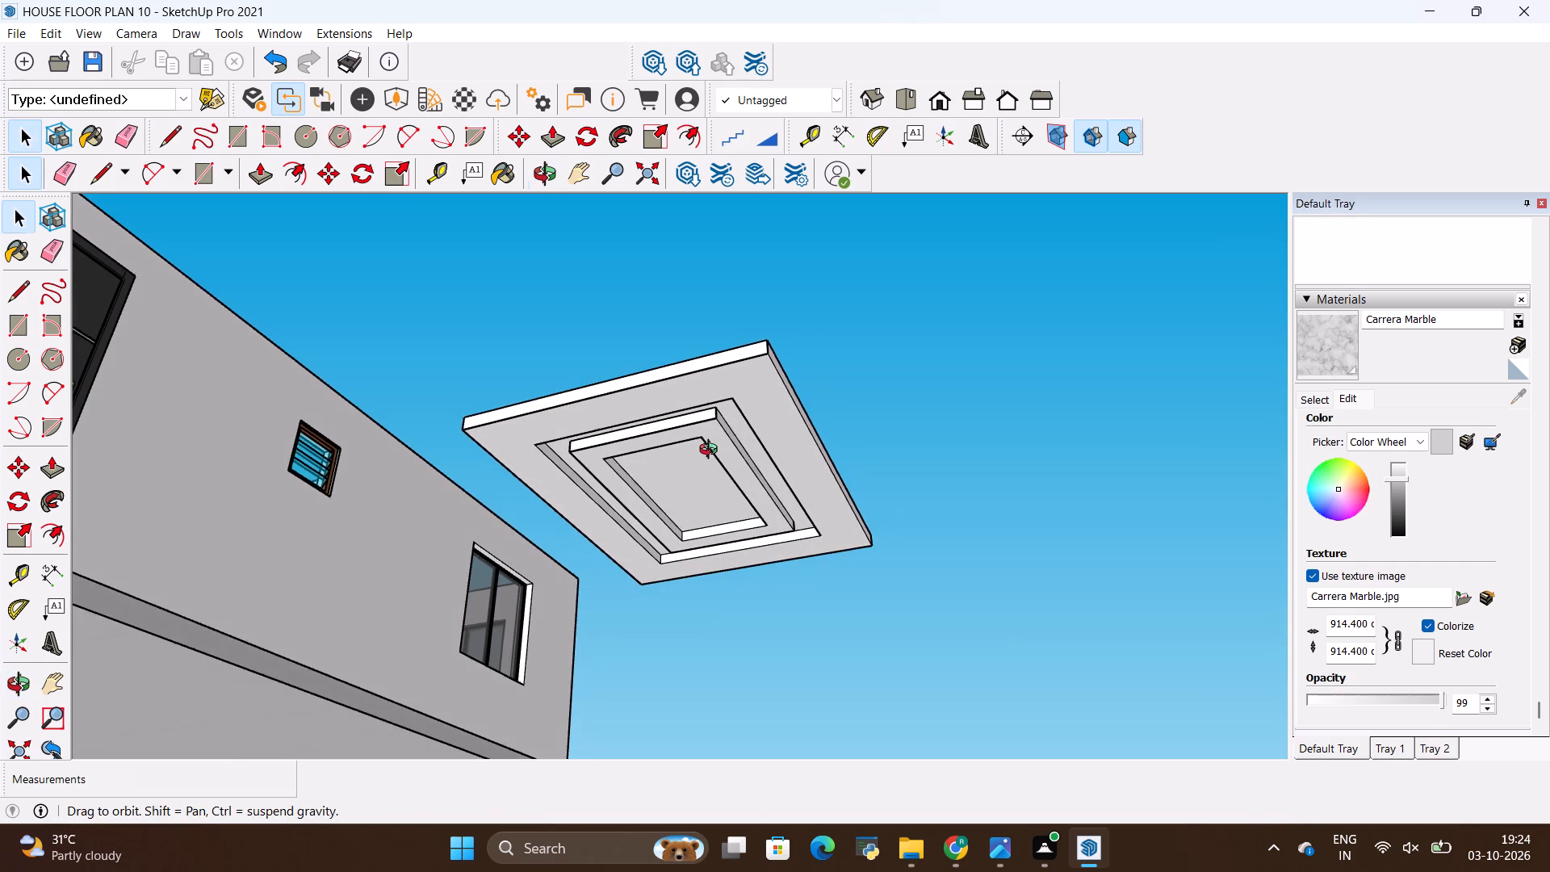
middle_drag(712, 451, 794, 373)
middle_drag(645, 356, 720, 301)
Select the whole ceiling panel and look through the Colors material collection for a finish.
drag(547, 213, 877, 608)
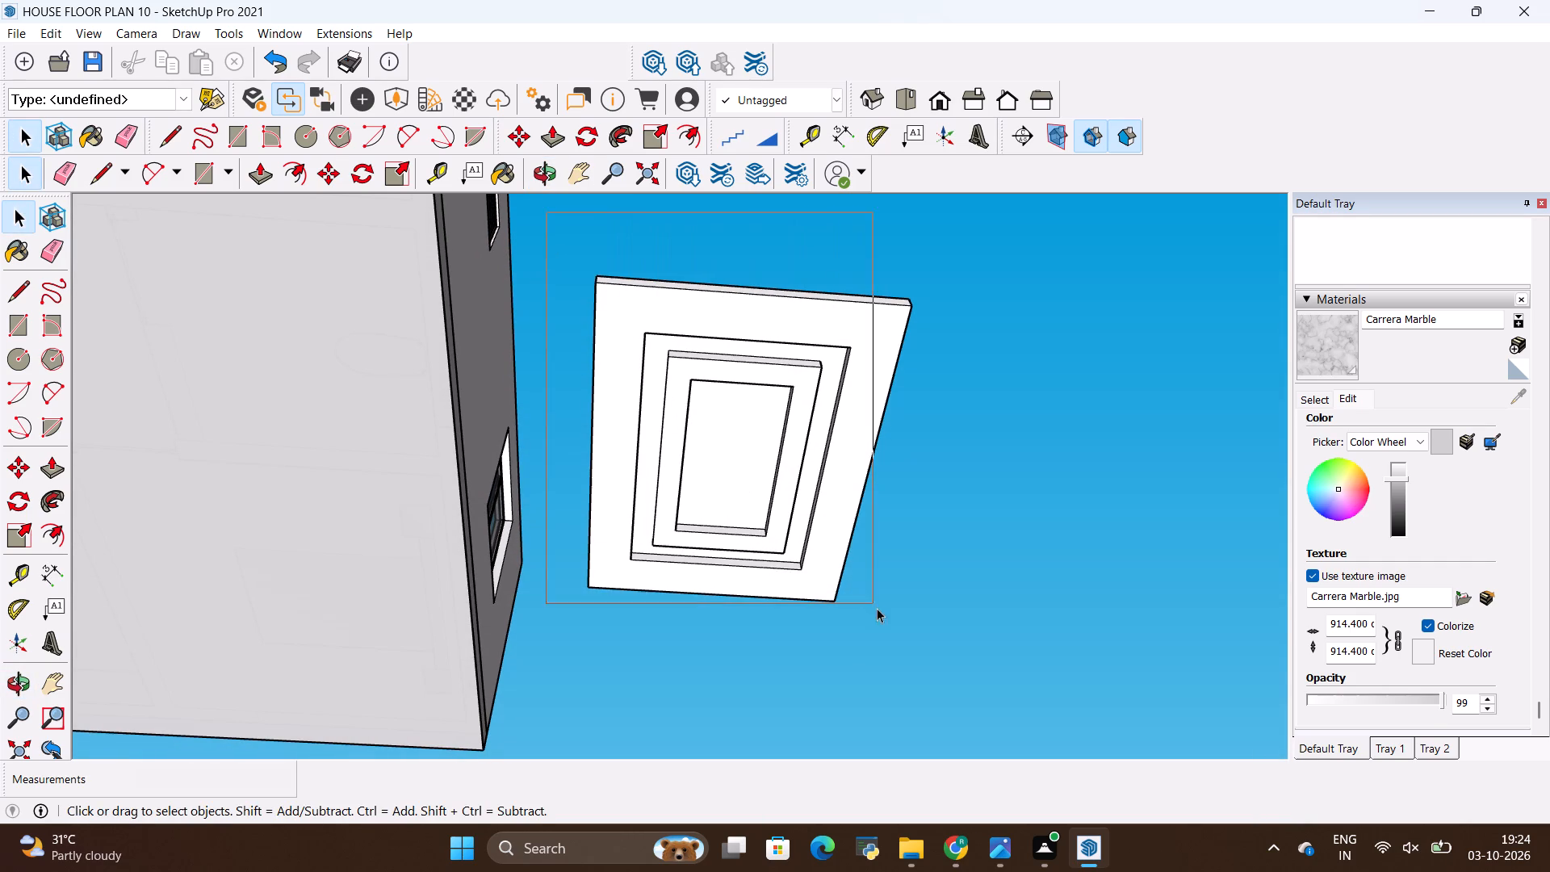
drag(877, 608, 944, 681)
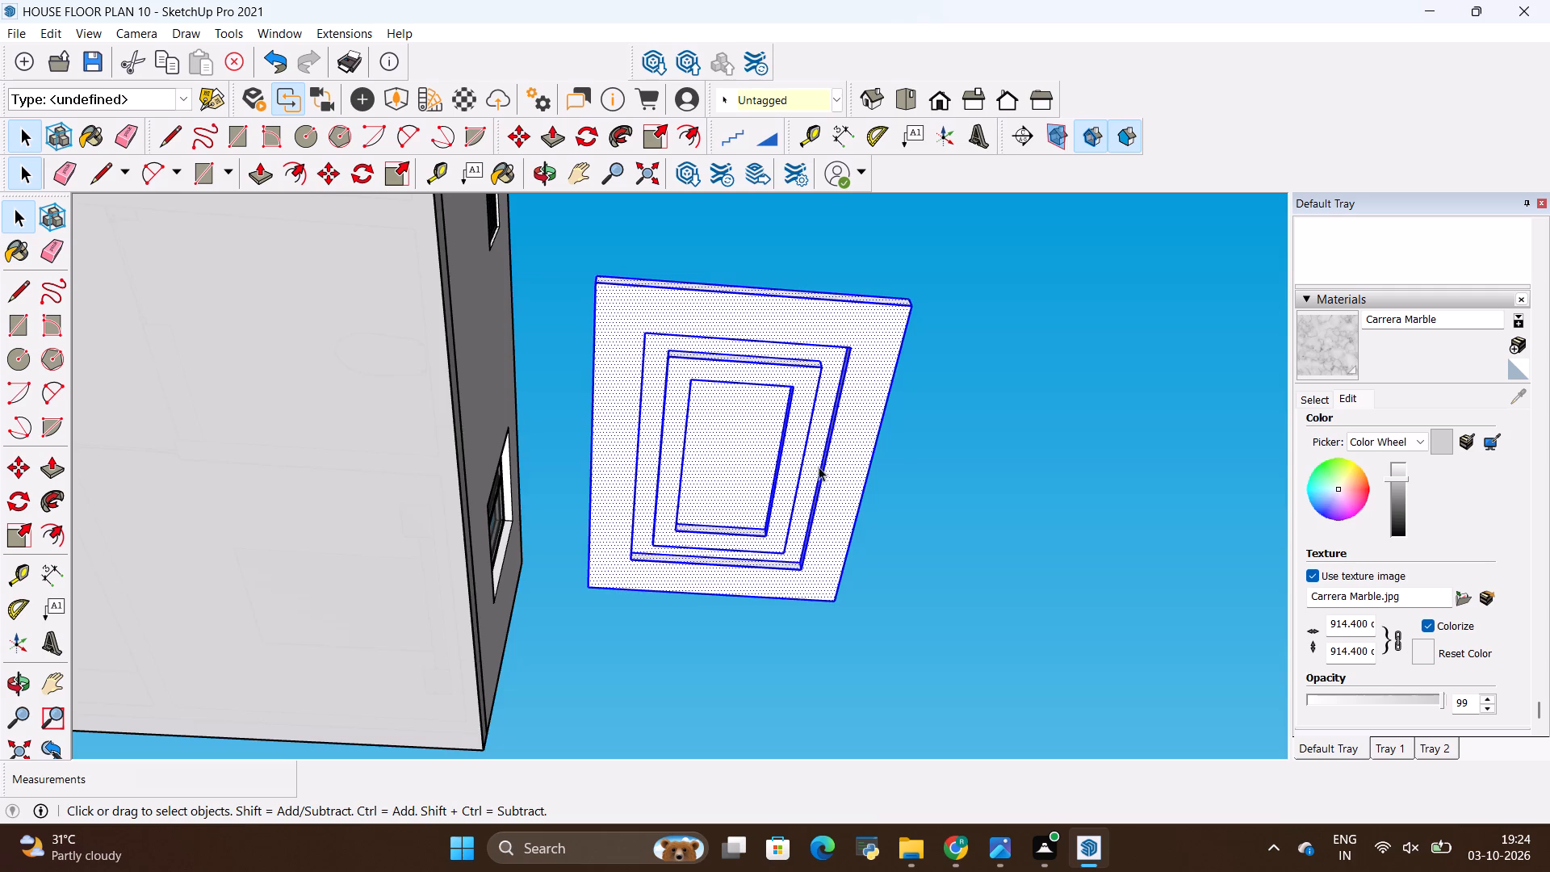
scroll(972, 443, down, 3)
middle_drag(940, 396, 675, 694)
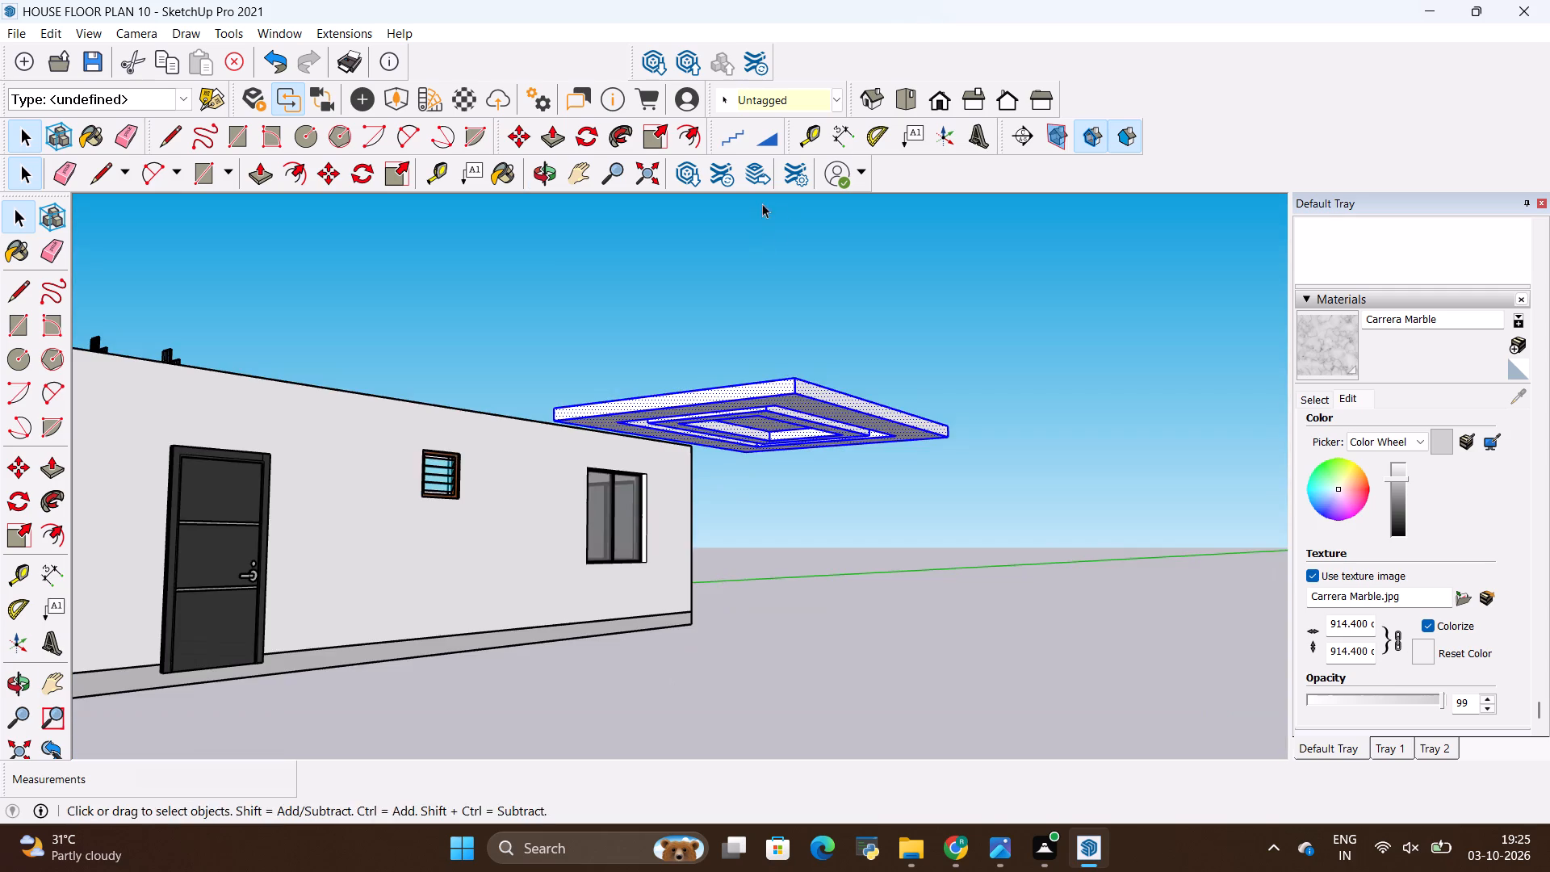
middle_drag(784, 227, 971, 486)
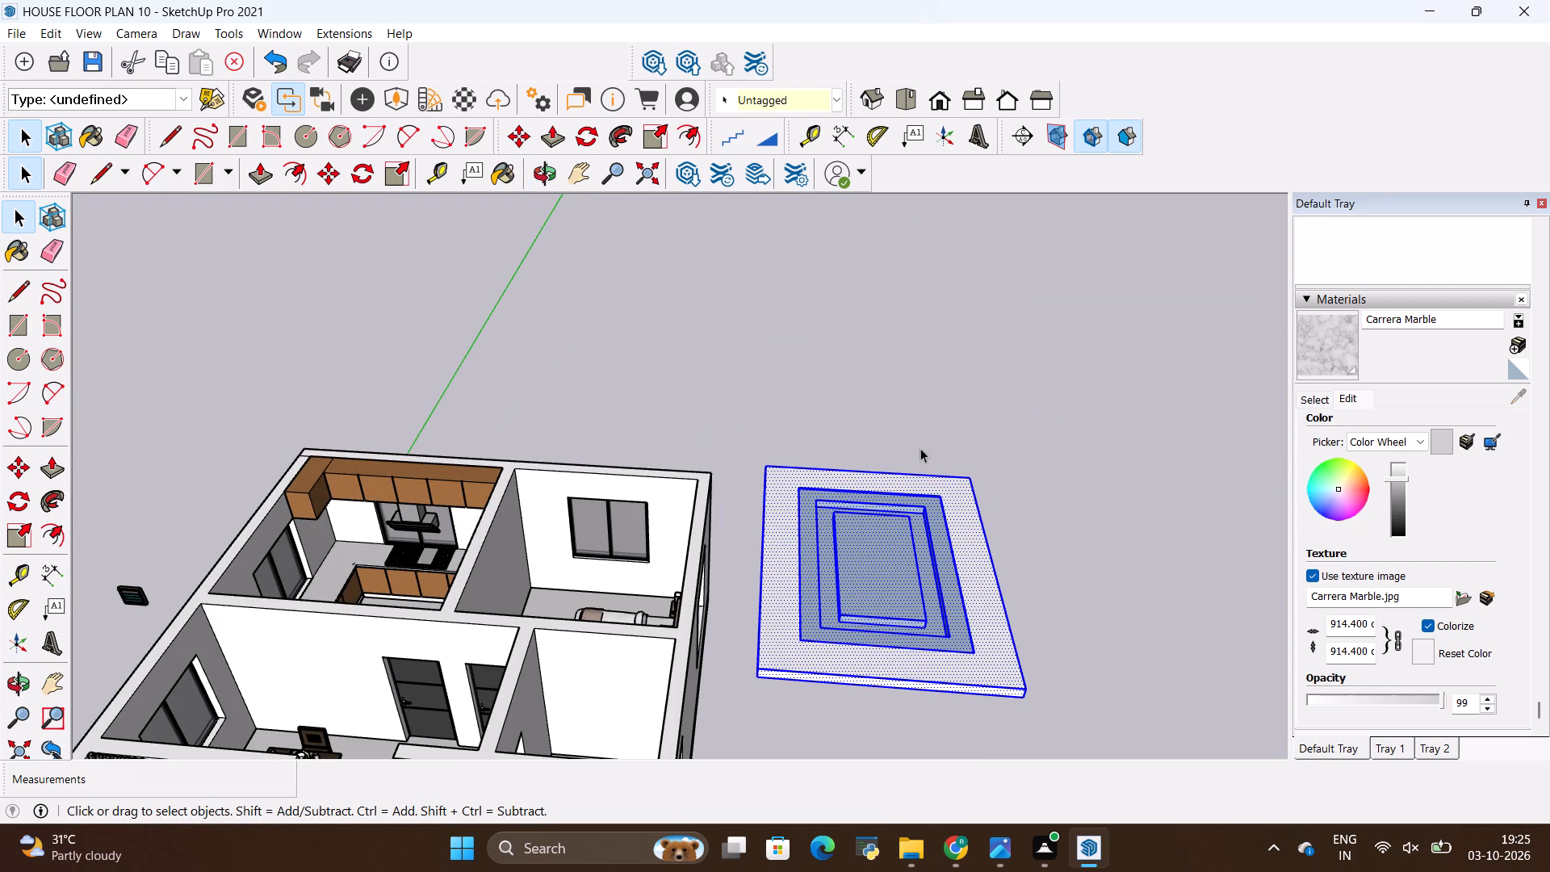
click(1374, 445)
click(1310, 400)
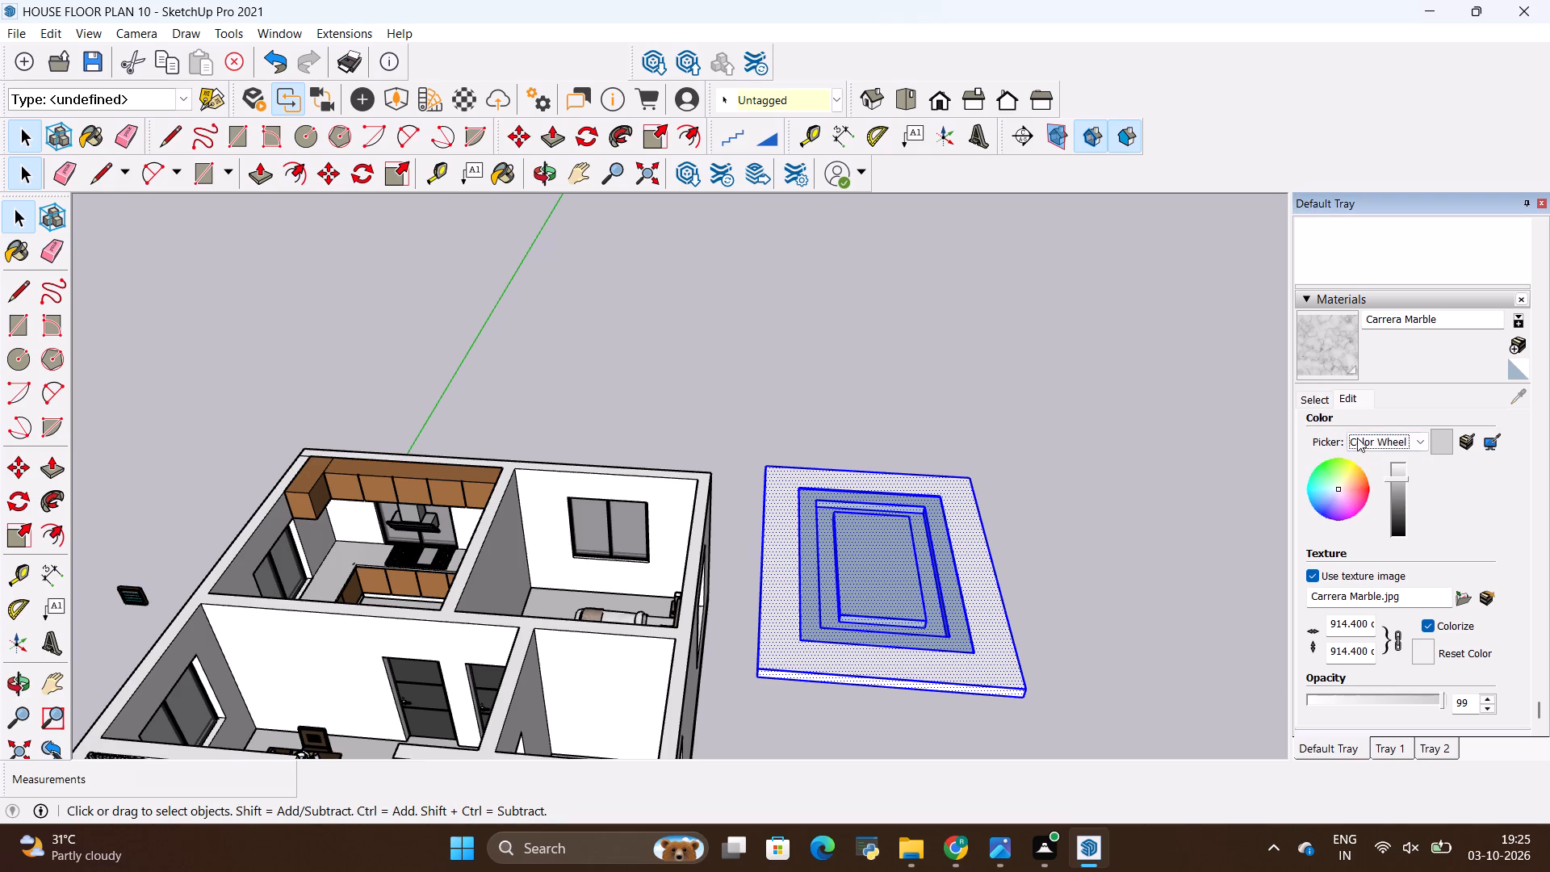
click(1317, 413)
click(1316, 404)
scroll(1340, 441, down, 5)
click(1399, 459)
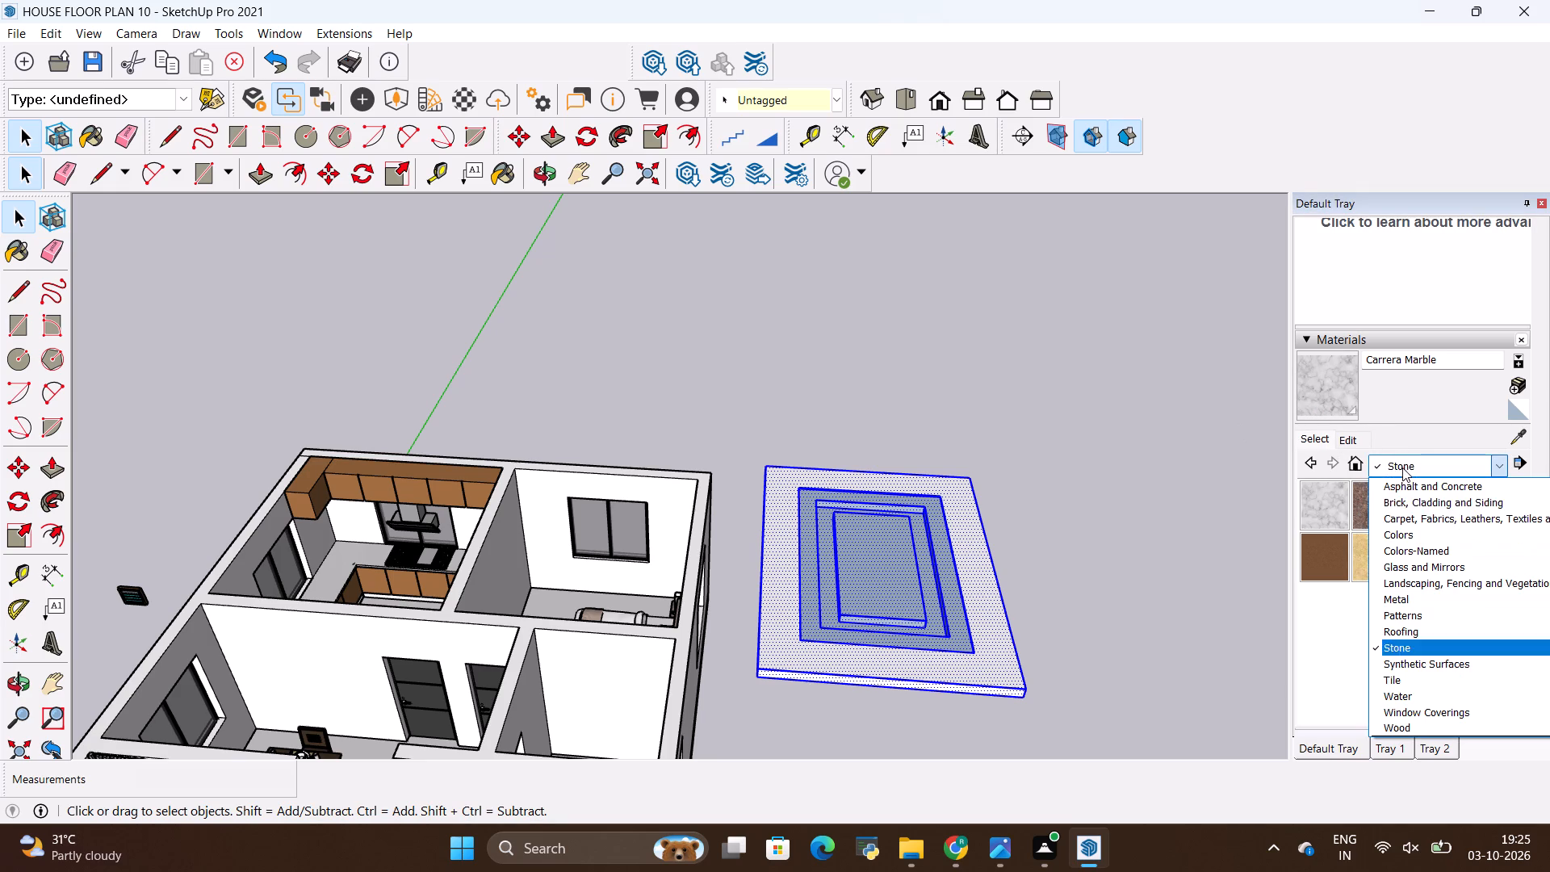
click(1417, 528)
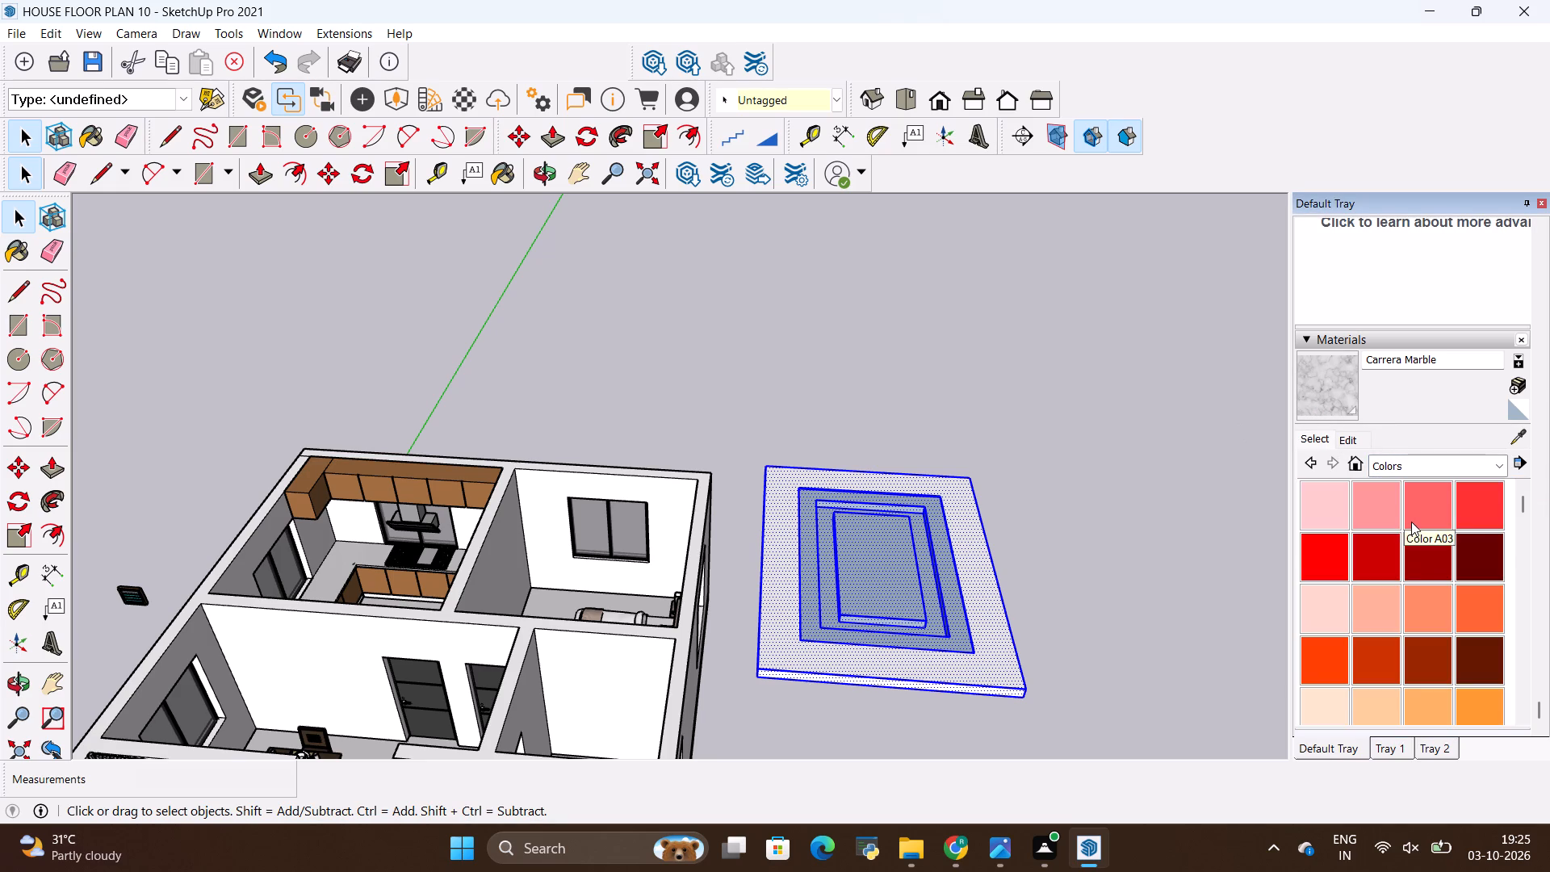
scroll(1413, 567, down, 15)
scroll(1415, 559, up, 2)
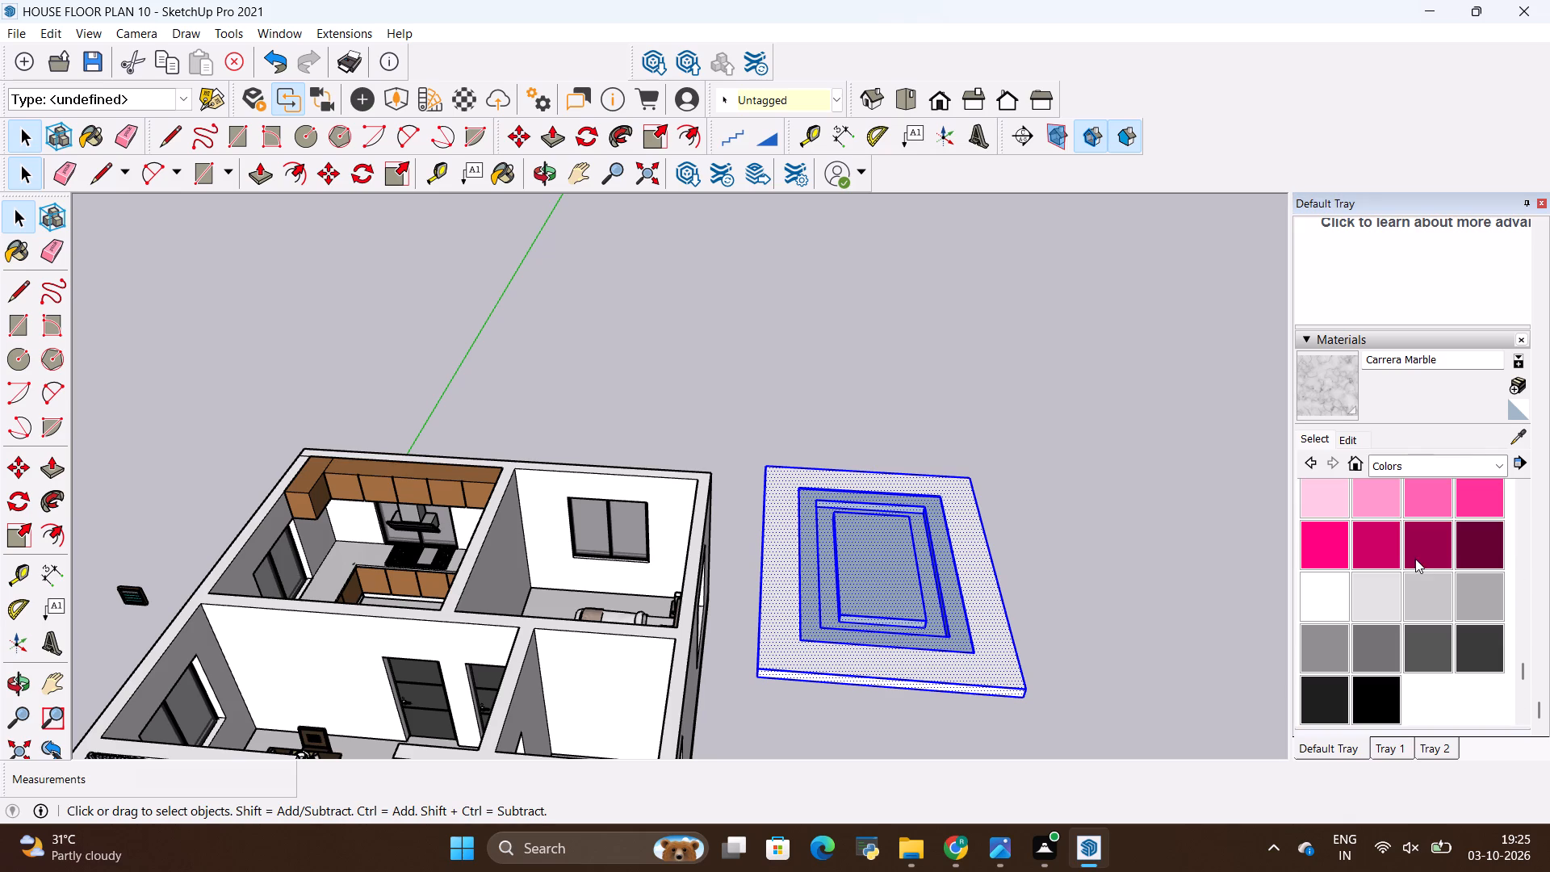
scroll(1411, 597, up, 1)
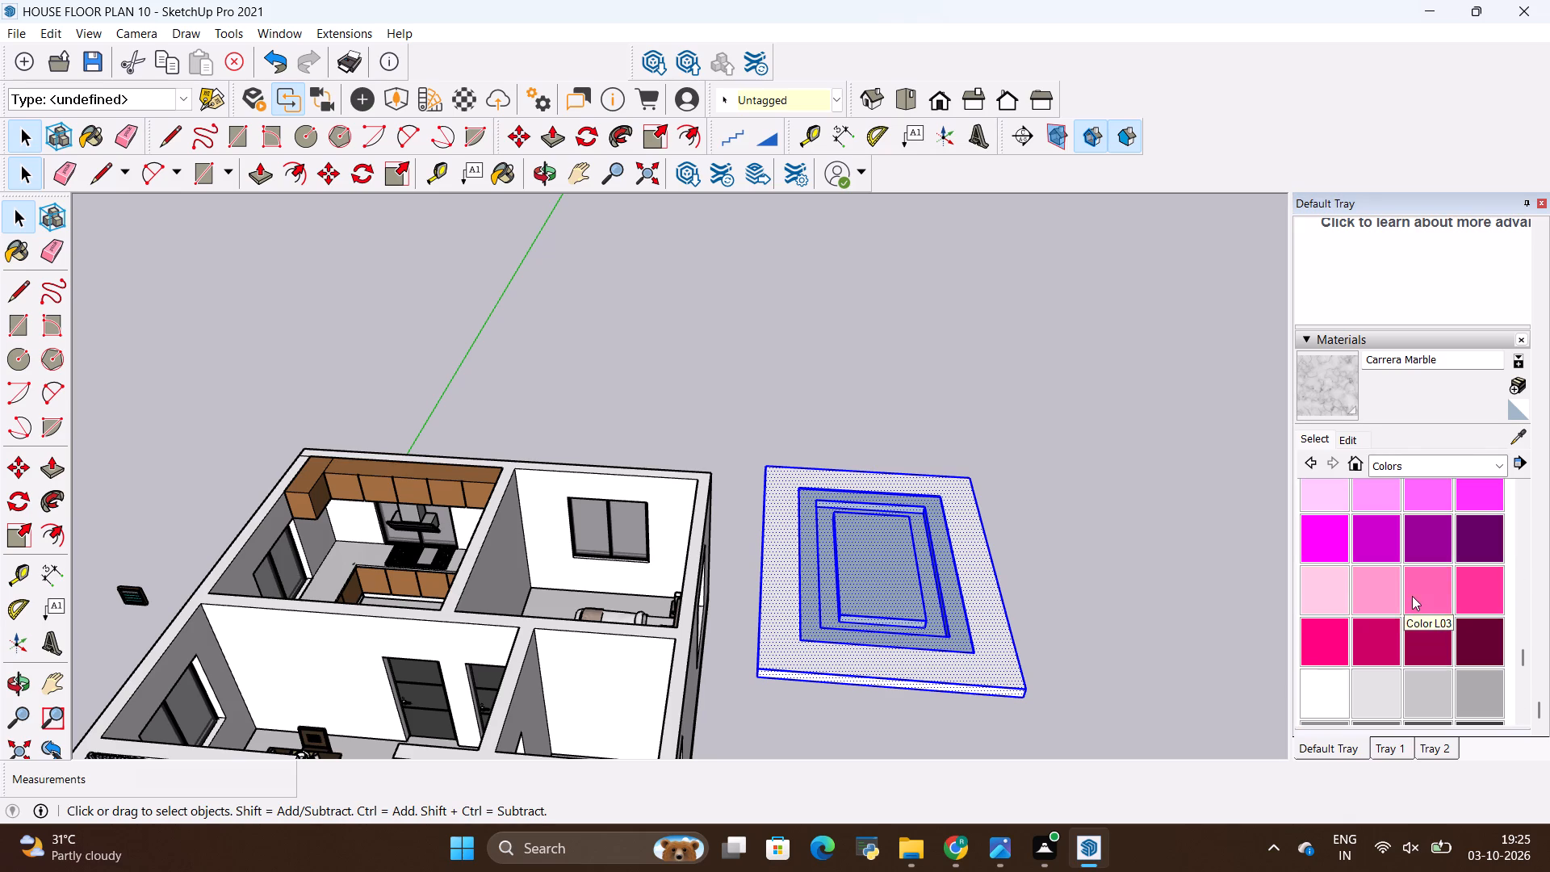
Switch to the Colors-Named material collection and look through its swatches for a ceiling colour.
click(1406, 470)
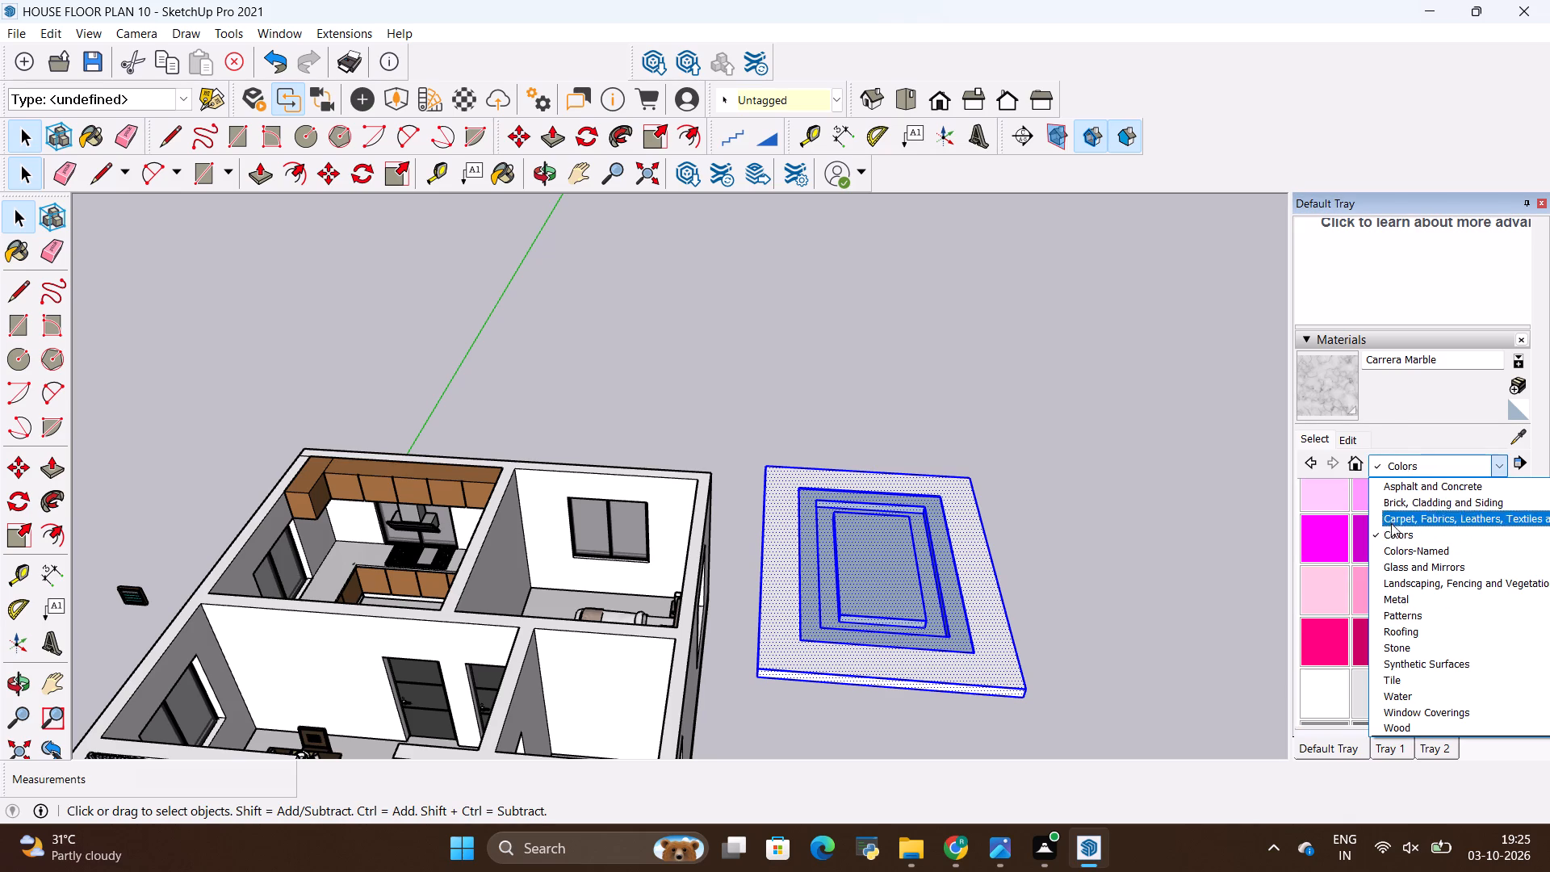
click(1394, 541)
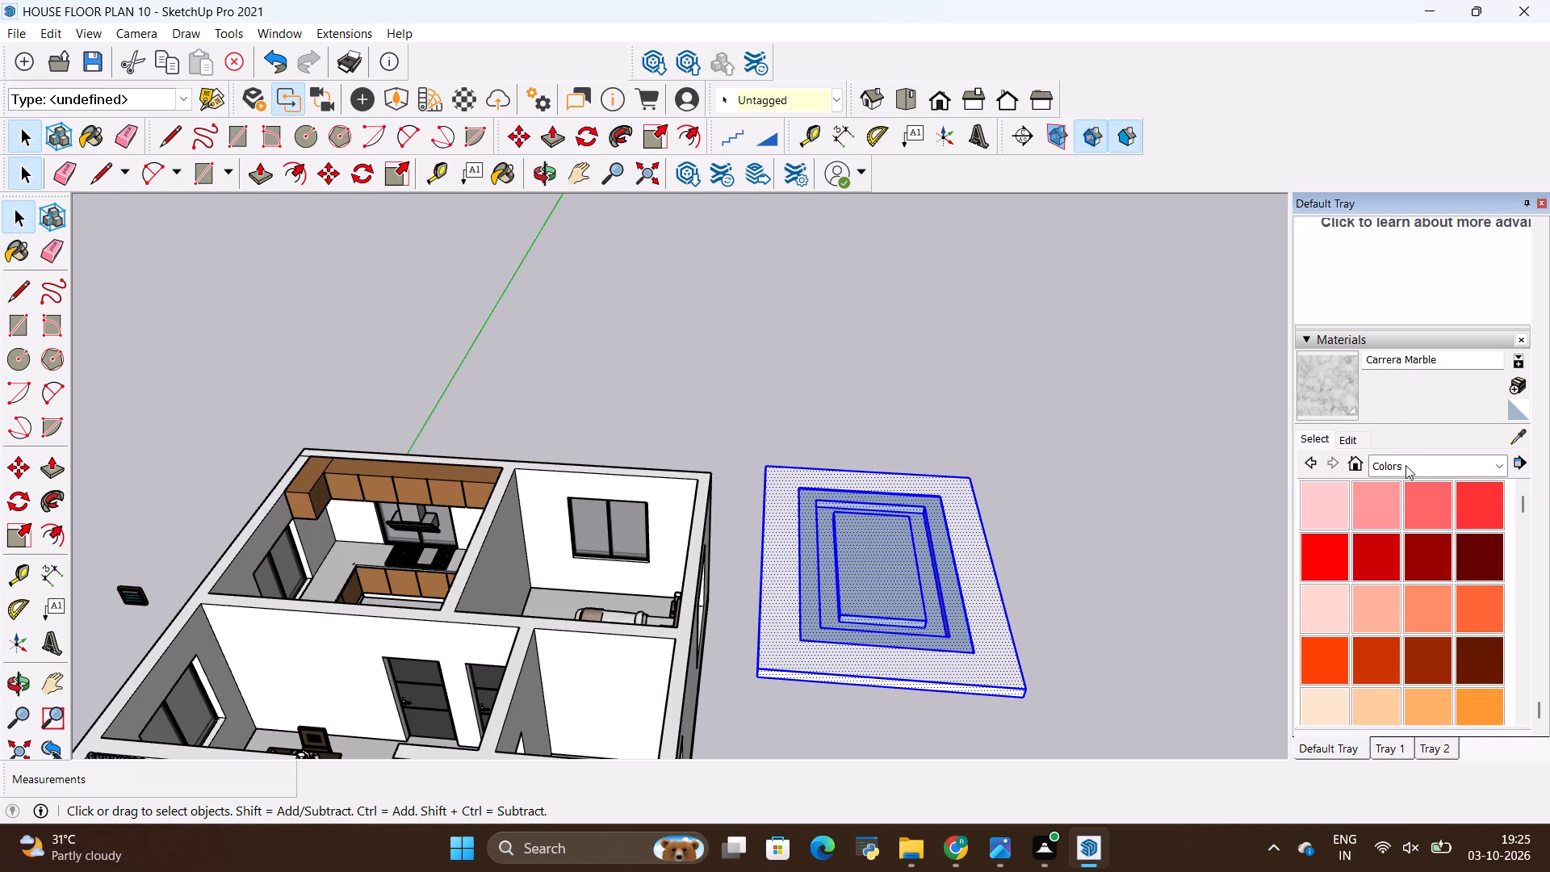
click(1405, 463)
click(1425, 548)
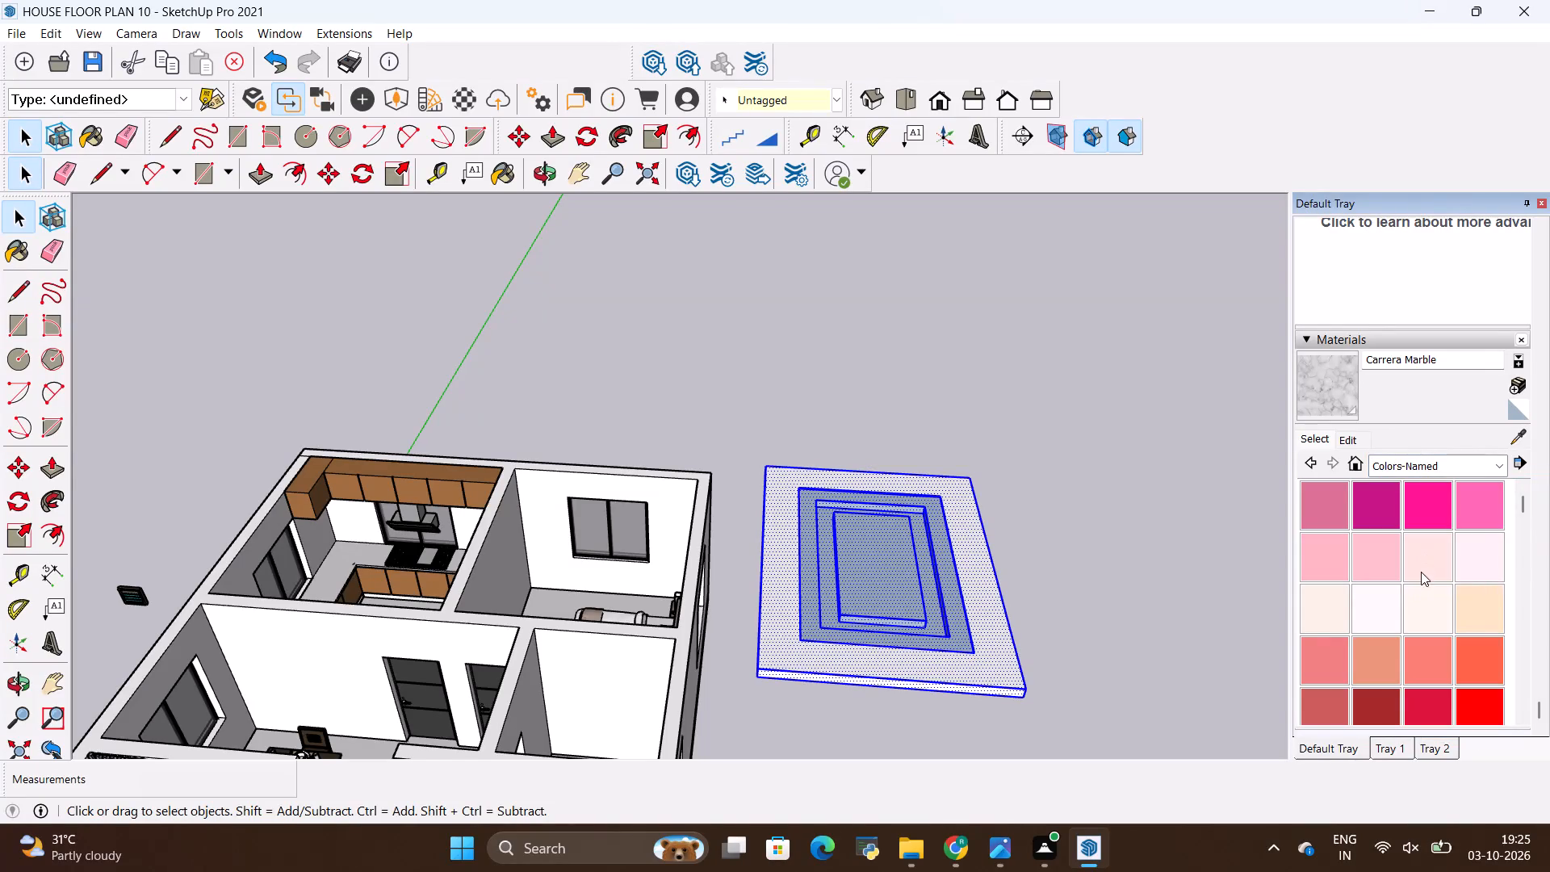
scroll(1420, 577, down, 1)
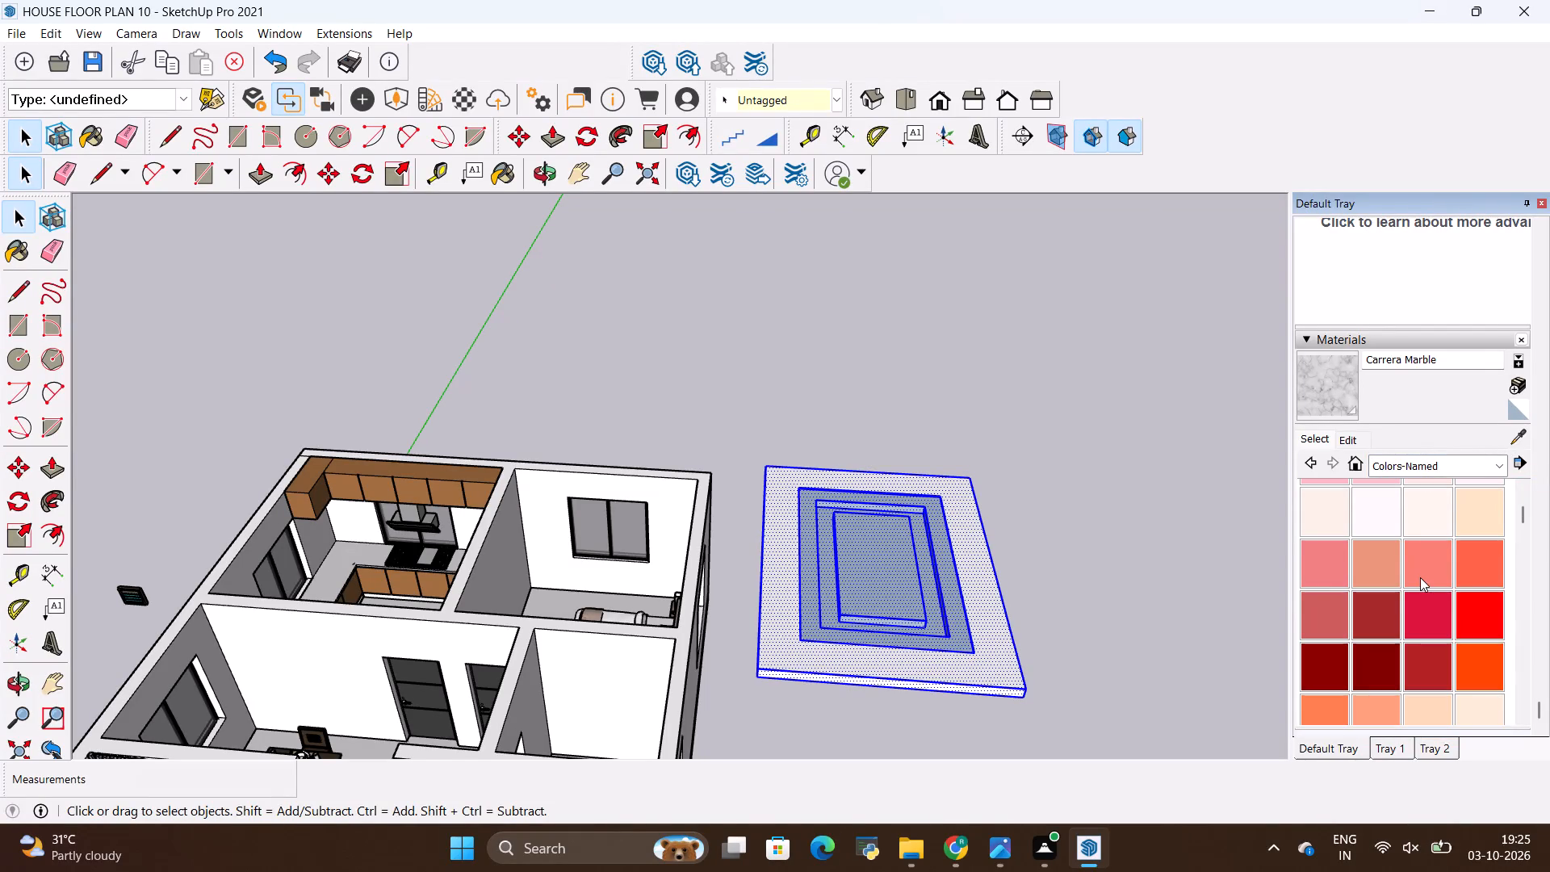
scroll(1420, 577, down, 4)
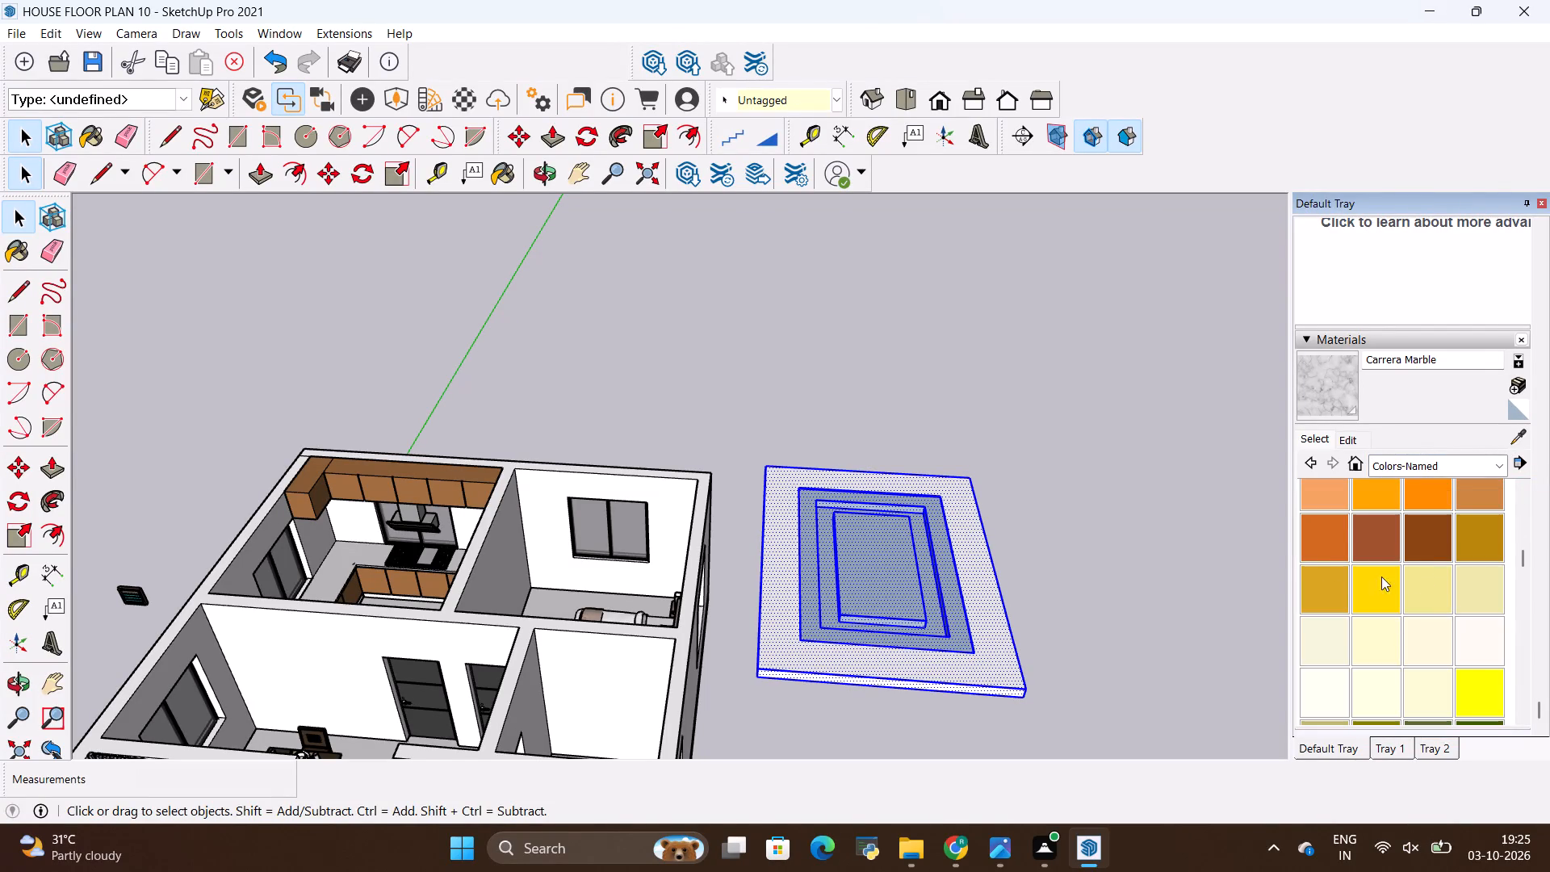
scroll(1411, 538, up, 1)
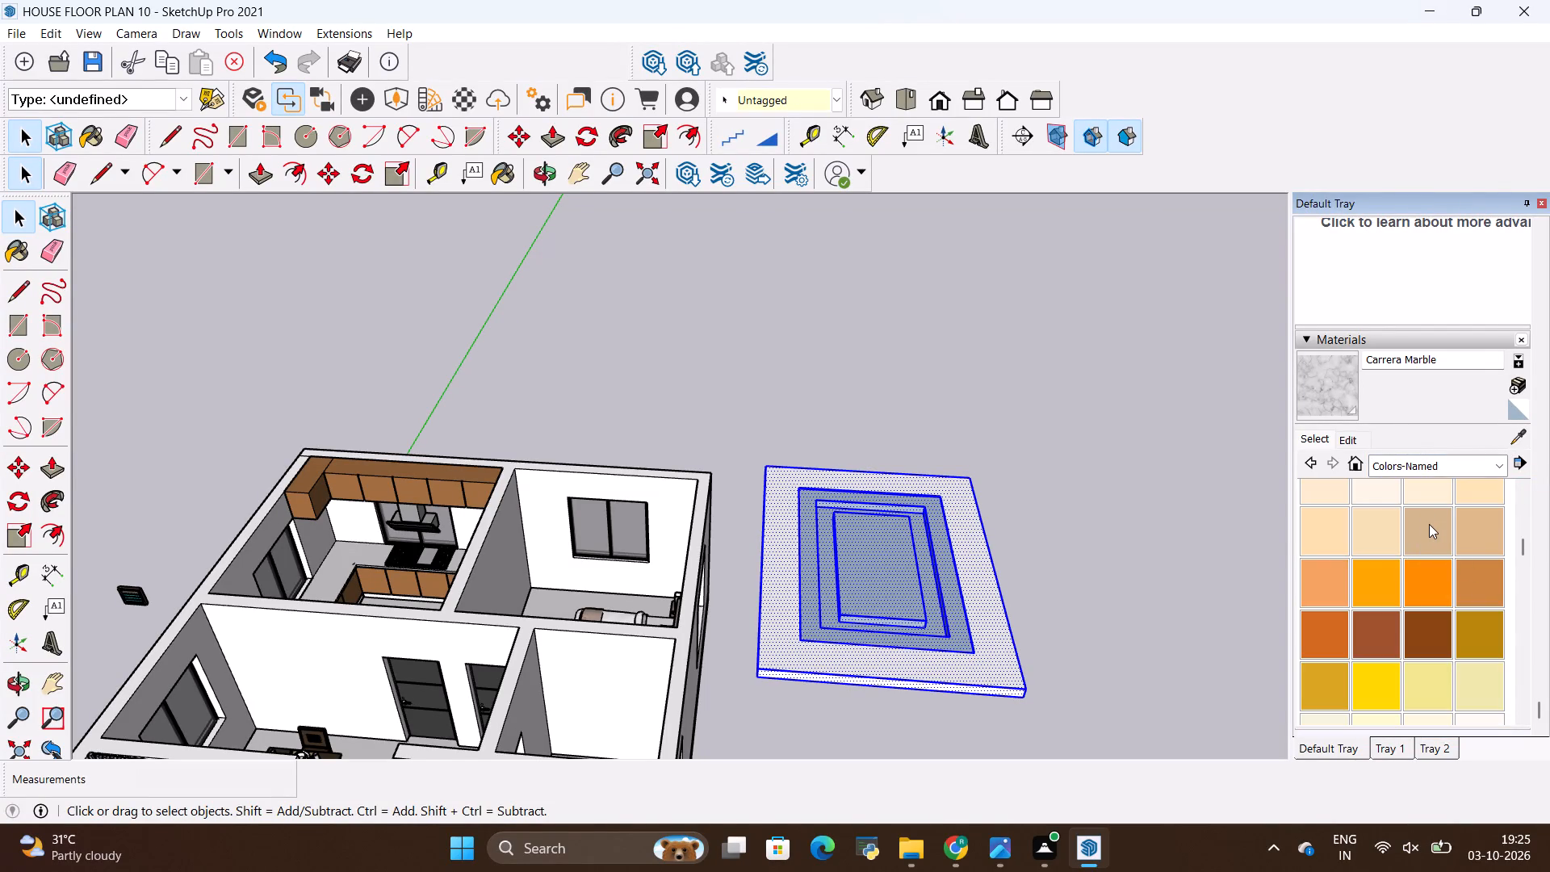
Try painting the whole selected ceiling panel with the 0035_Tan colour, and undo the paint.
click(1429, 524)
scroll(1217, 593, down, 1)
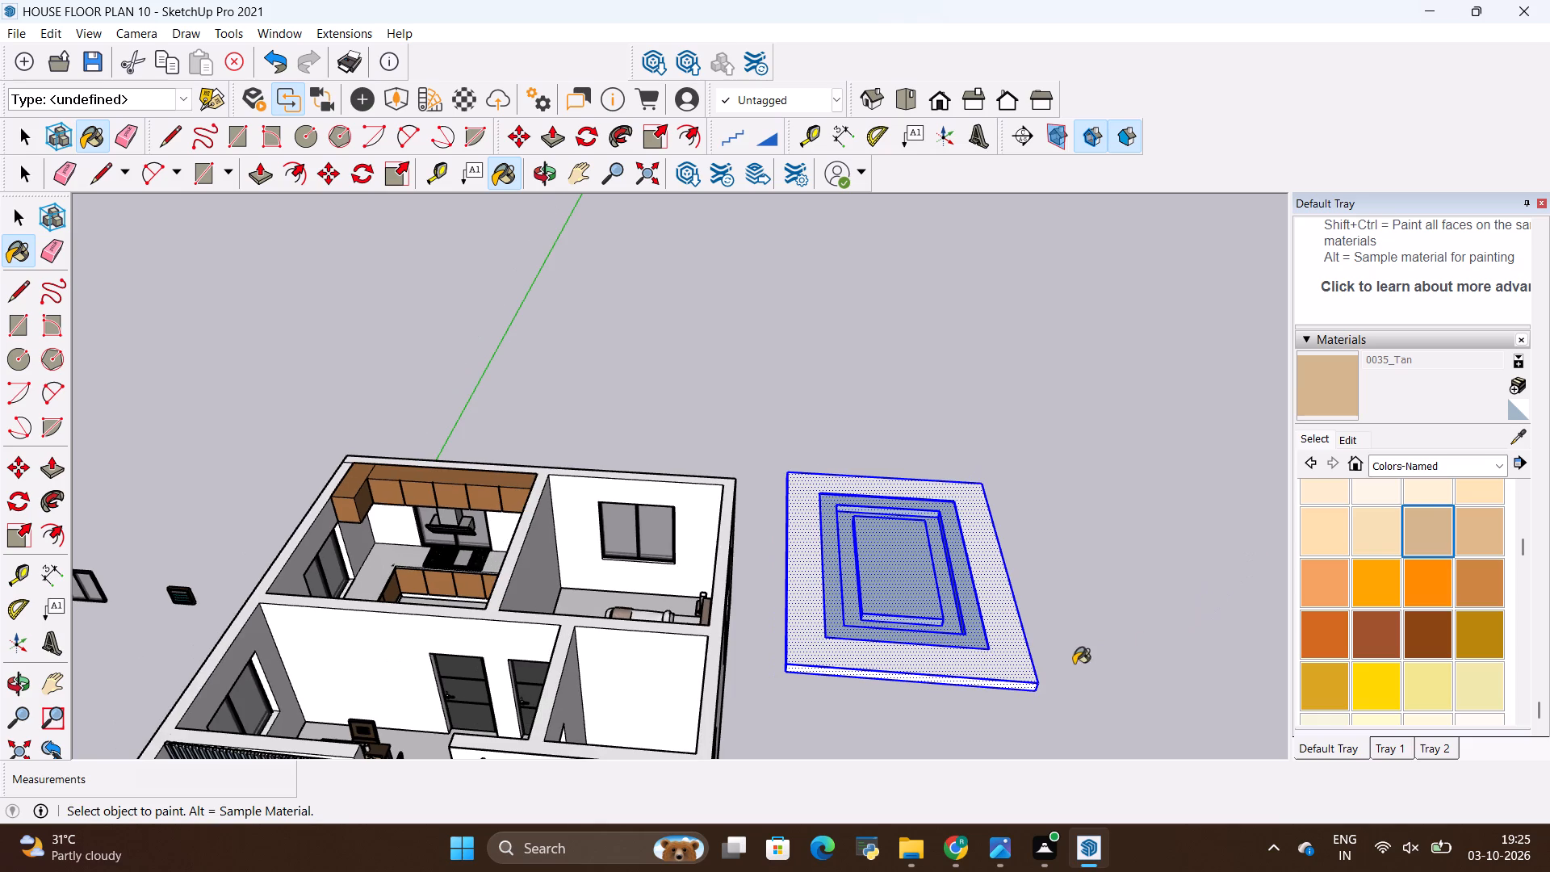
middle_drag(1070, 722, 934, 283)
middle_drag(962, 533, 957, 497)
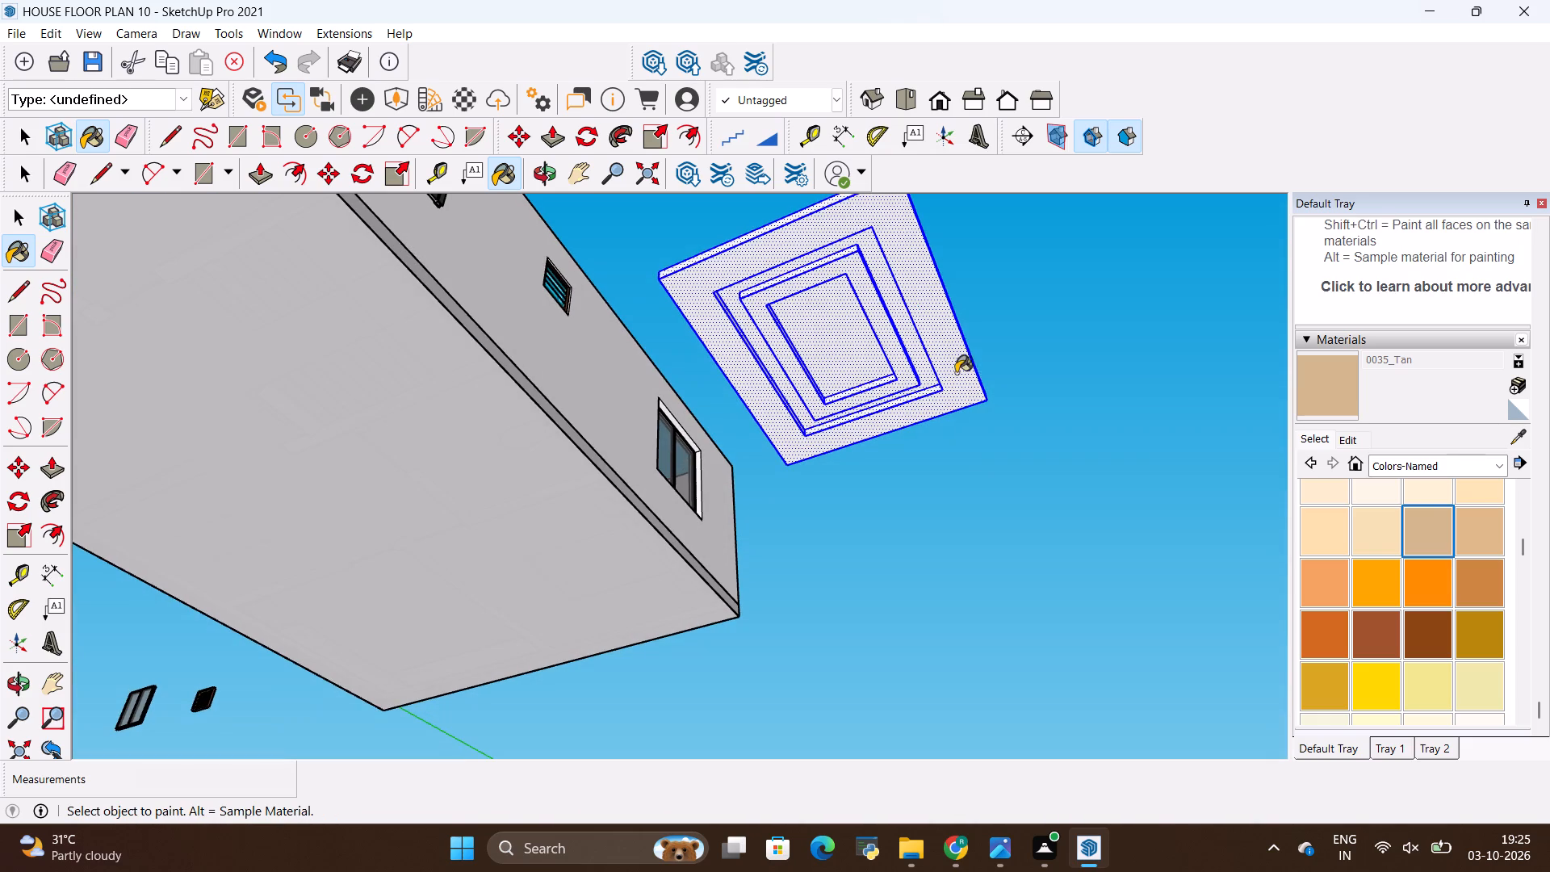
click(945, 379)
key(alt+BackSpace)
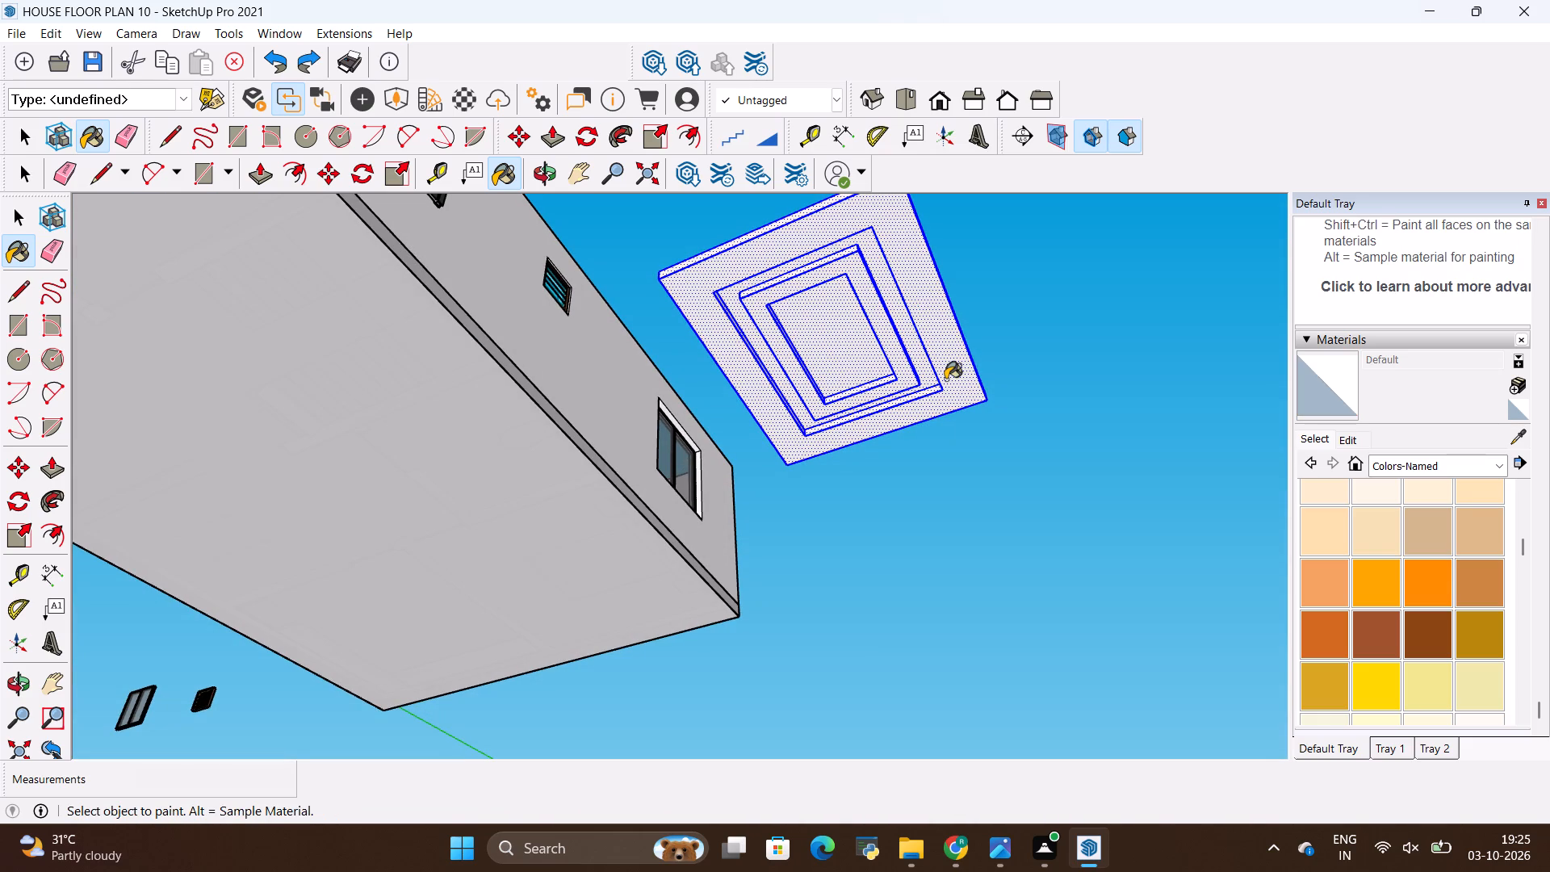
Paint the underside of the panel's wide outer border and the lowered inner ring with 0035_Tan.
key(space)
double_click(942, 344)
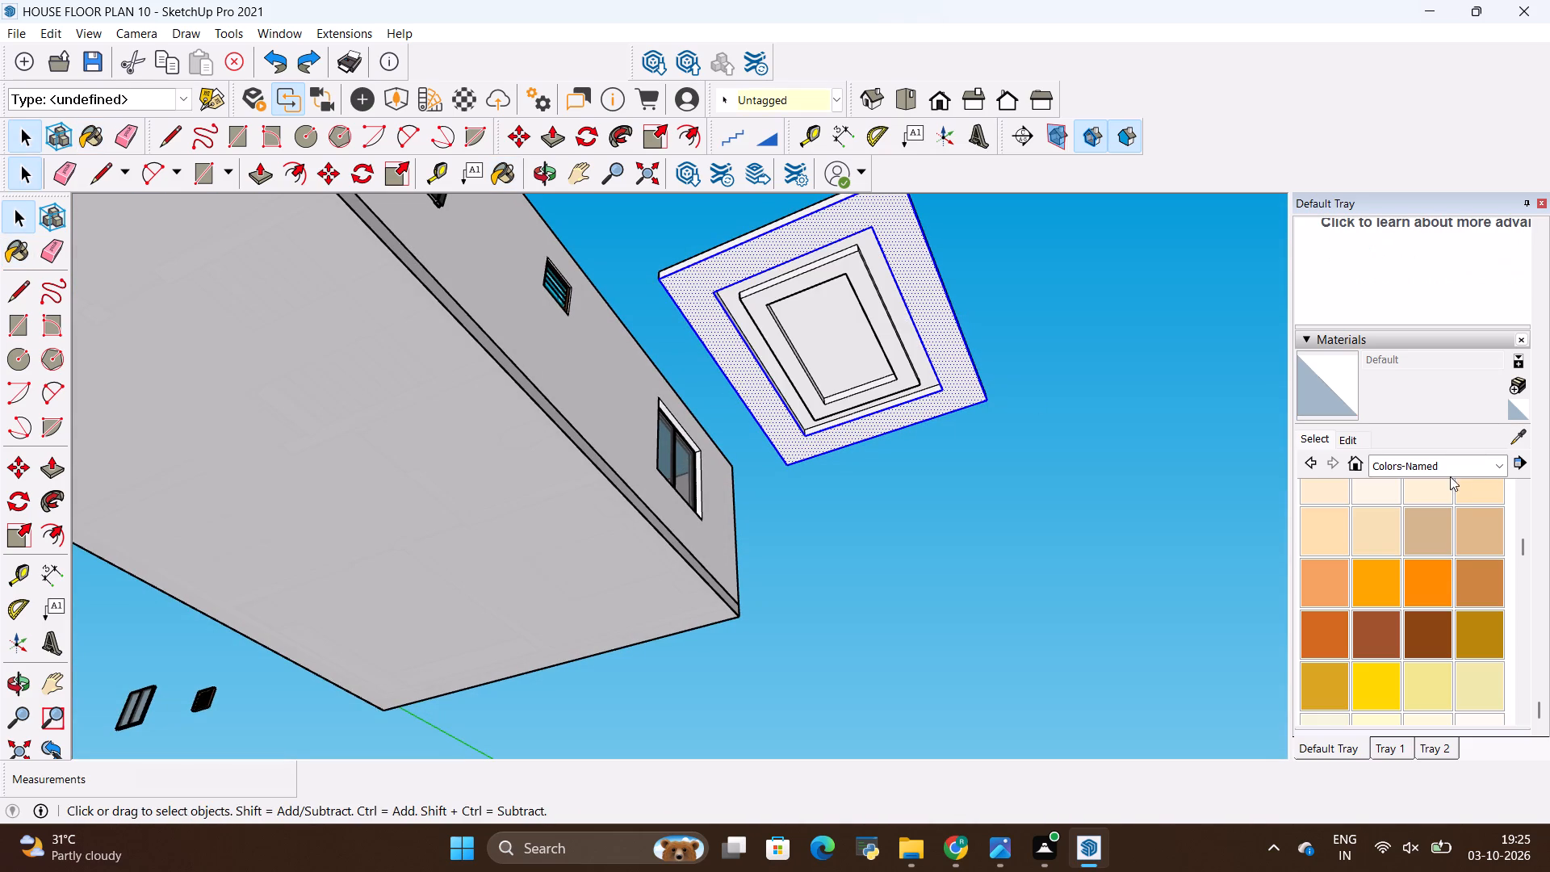
double_click(838, 328)
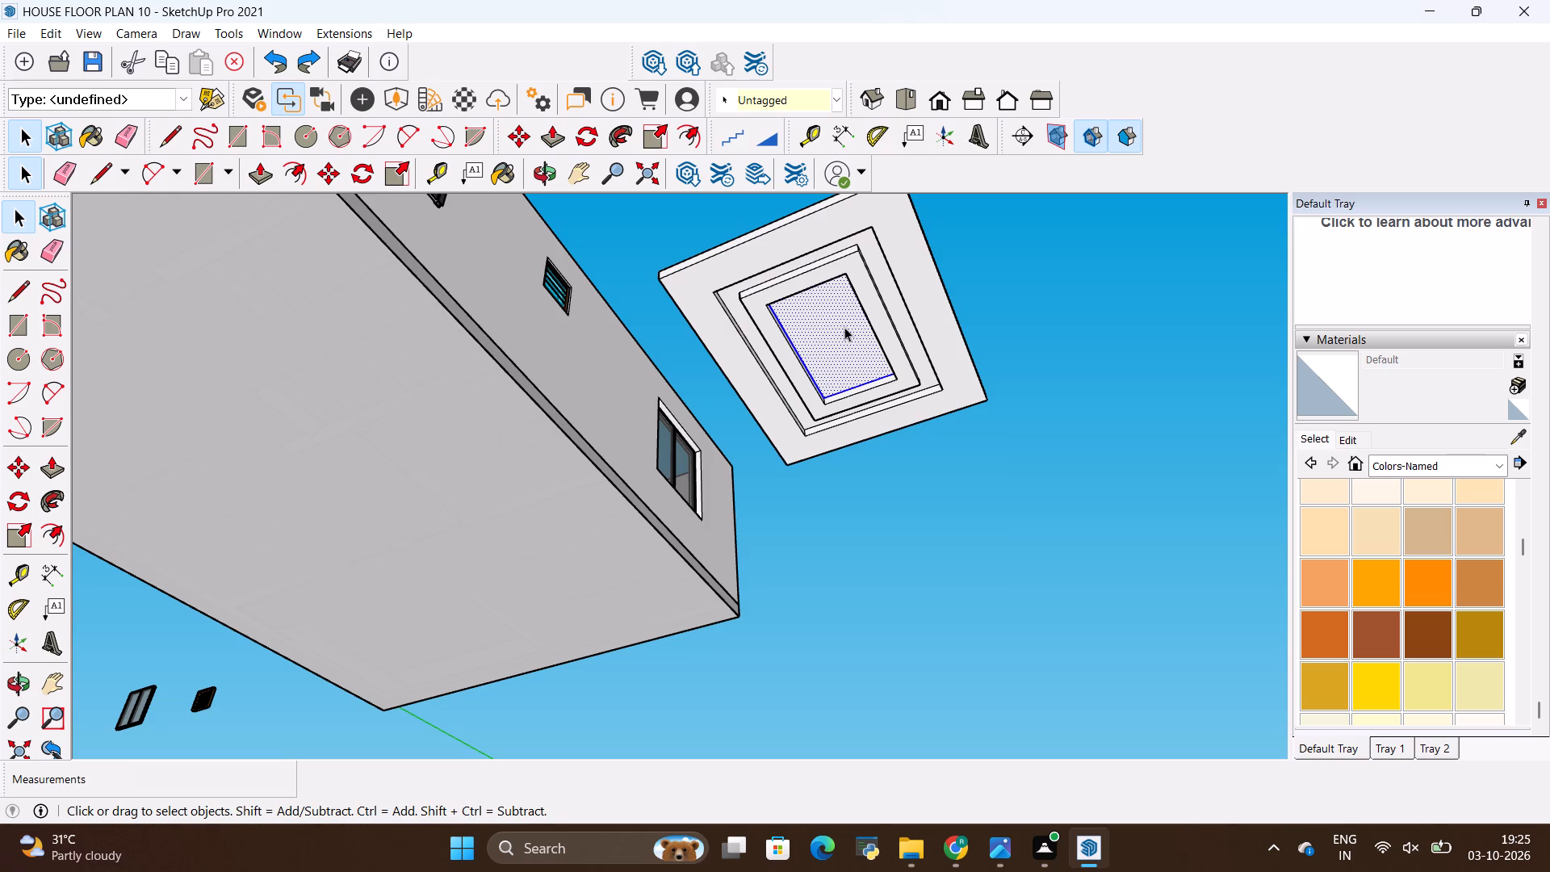
click(1428, 534)
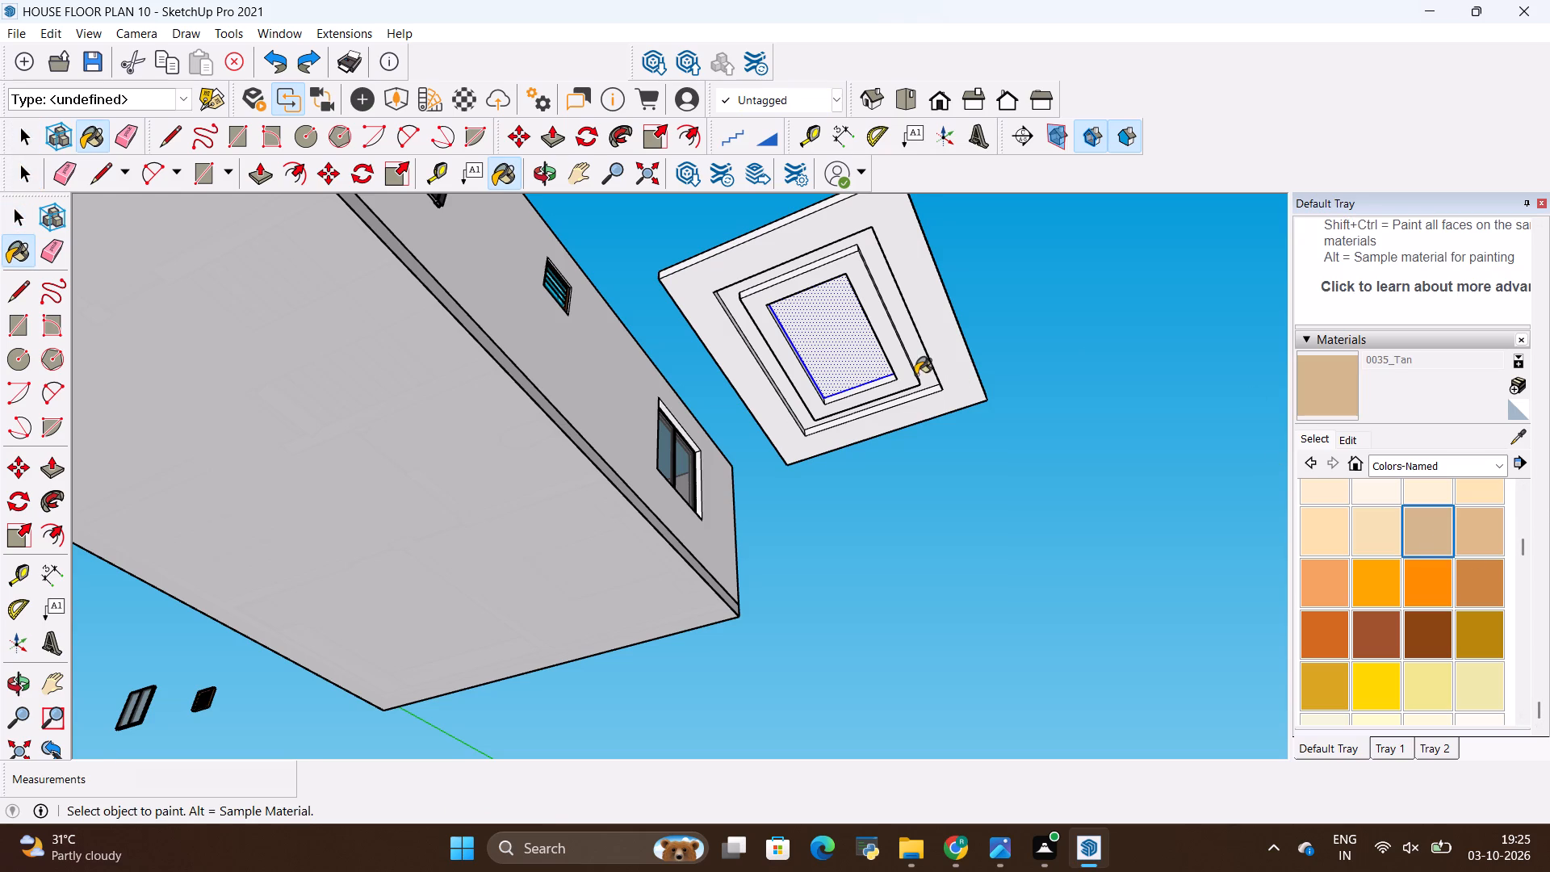
scroll(916, 364, up, 3)
click(950, 340)
scroll(880, 349, up, 3)
click(880, 348)
scroll(1104, 457, down, 2)
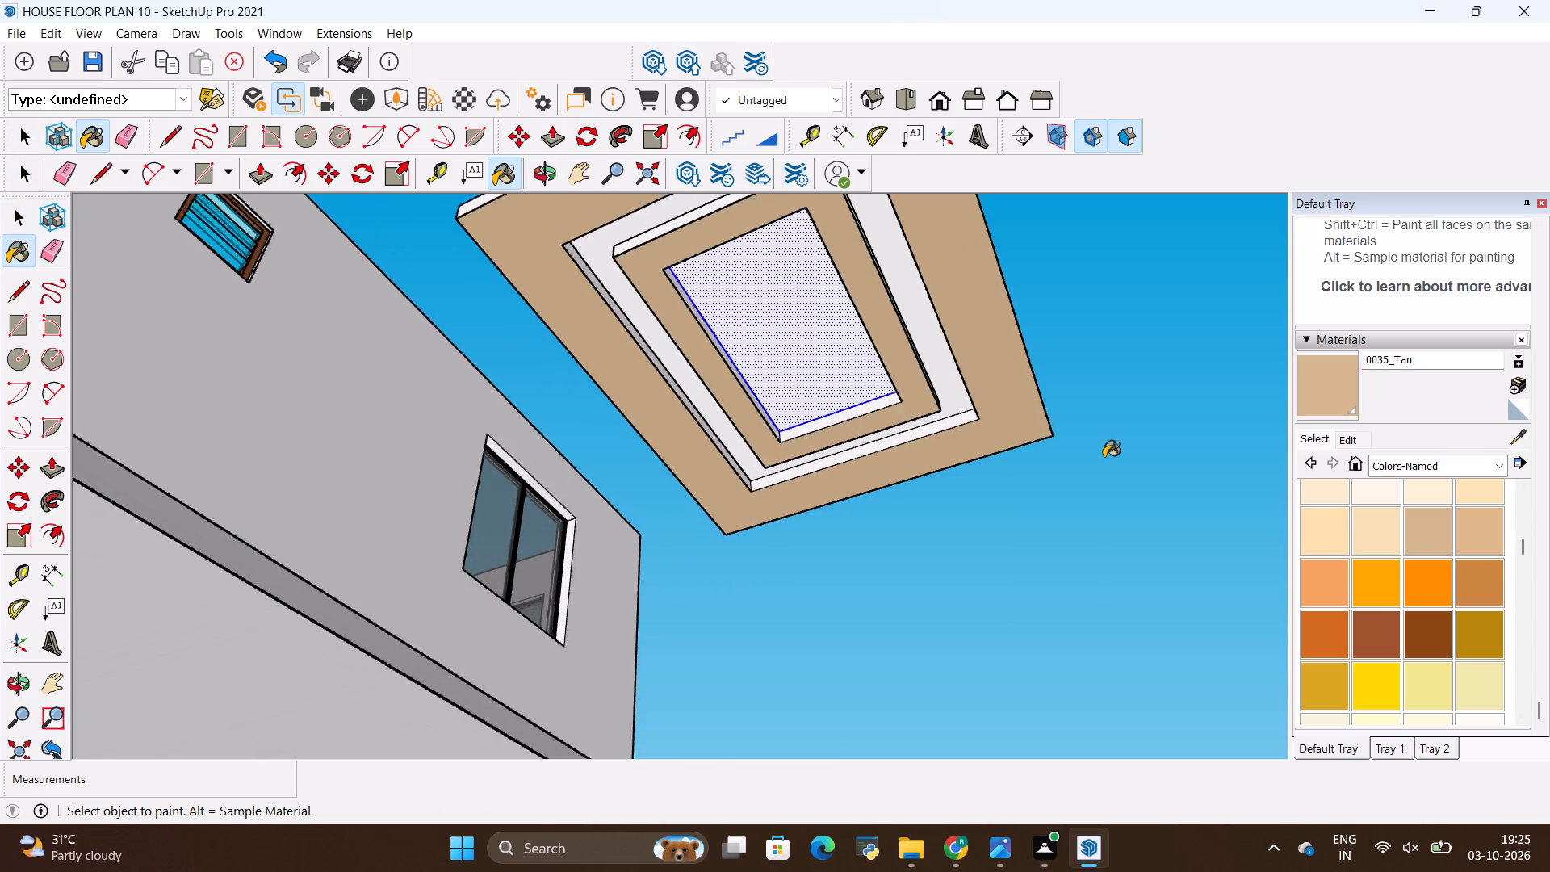
Select the entire ceiling panel with all its connected faces and edges and make it a group.
scroll(1104, 457, down, 7)
middle_drag(1038, 295, 1041, 417)
key(space)
click(1125, 379)
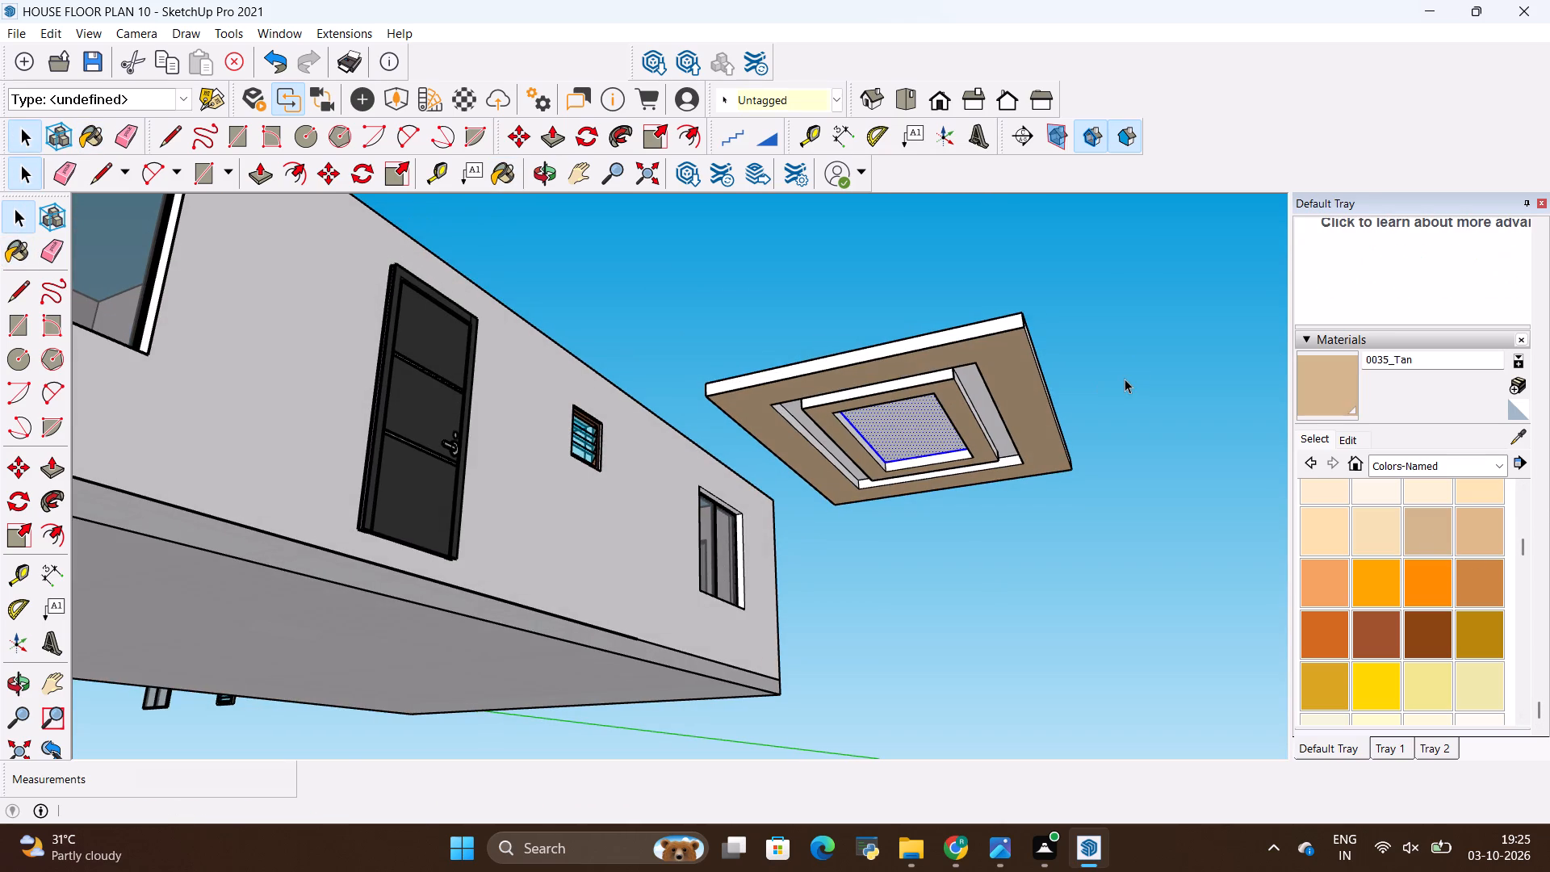
middle_drag(1073, 341, 1095, 593)
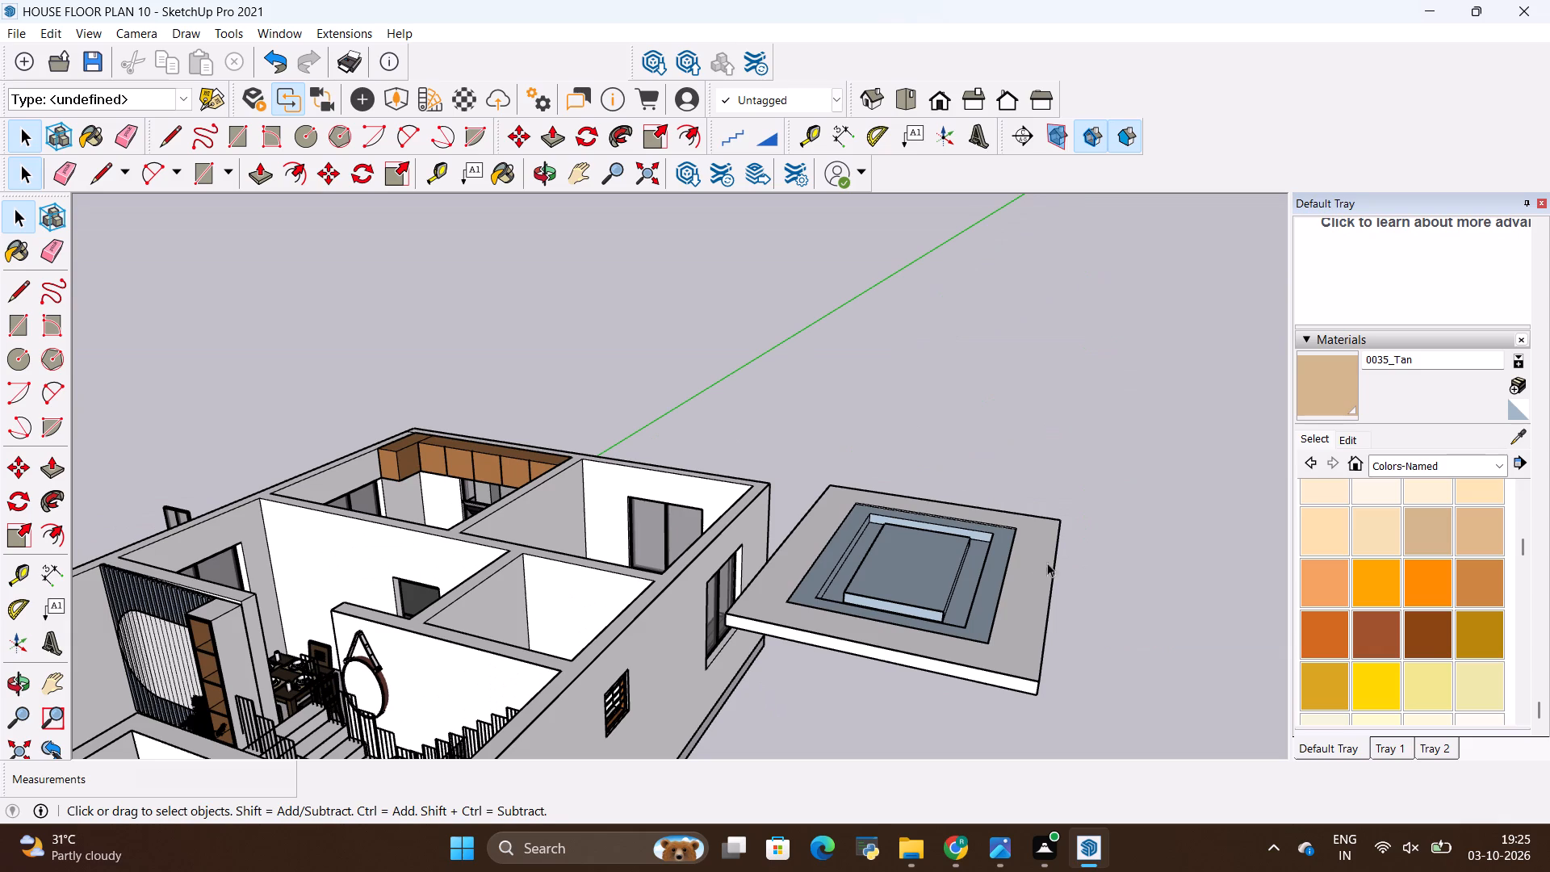
click(1041, 560)
scroll(1022, 433, down, 1)
scroll(1082, 376, down, 5)
middle_drag(814, 513, 883, 618)
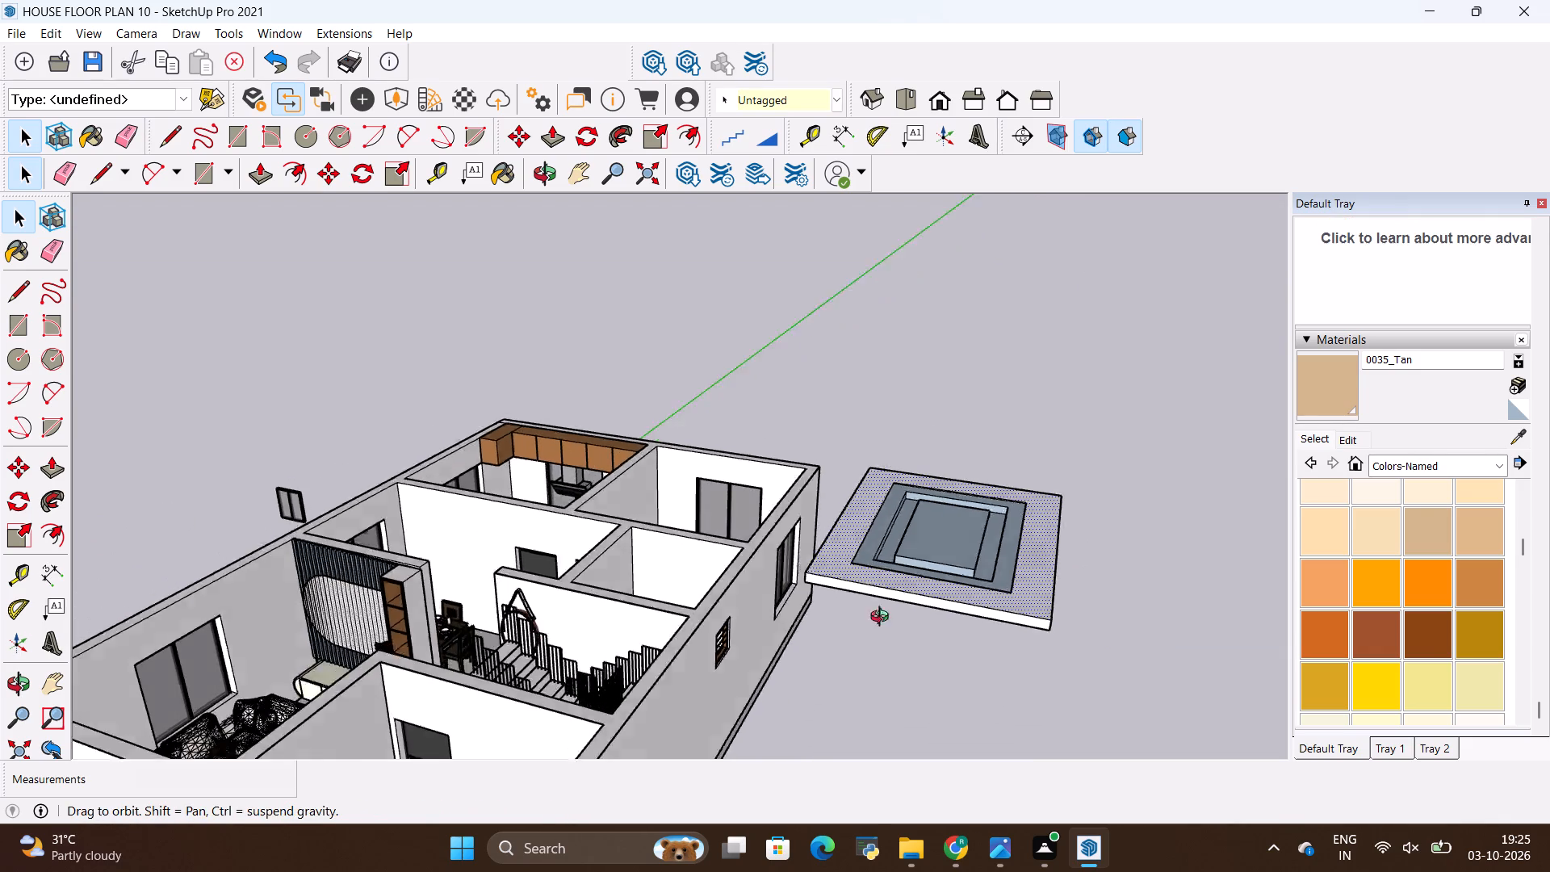
middle_drag(883, 618, 905, 645)
click(909, 622)
triple_click(908, 622)
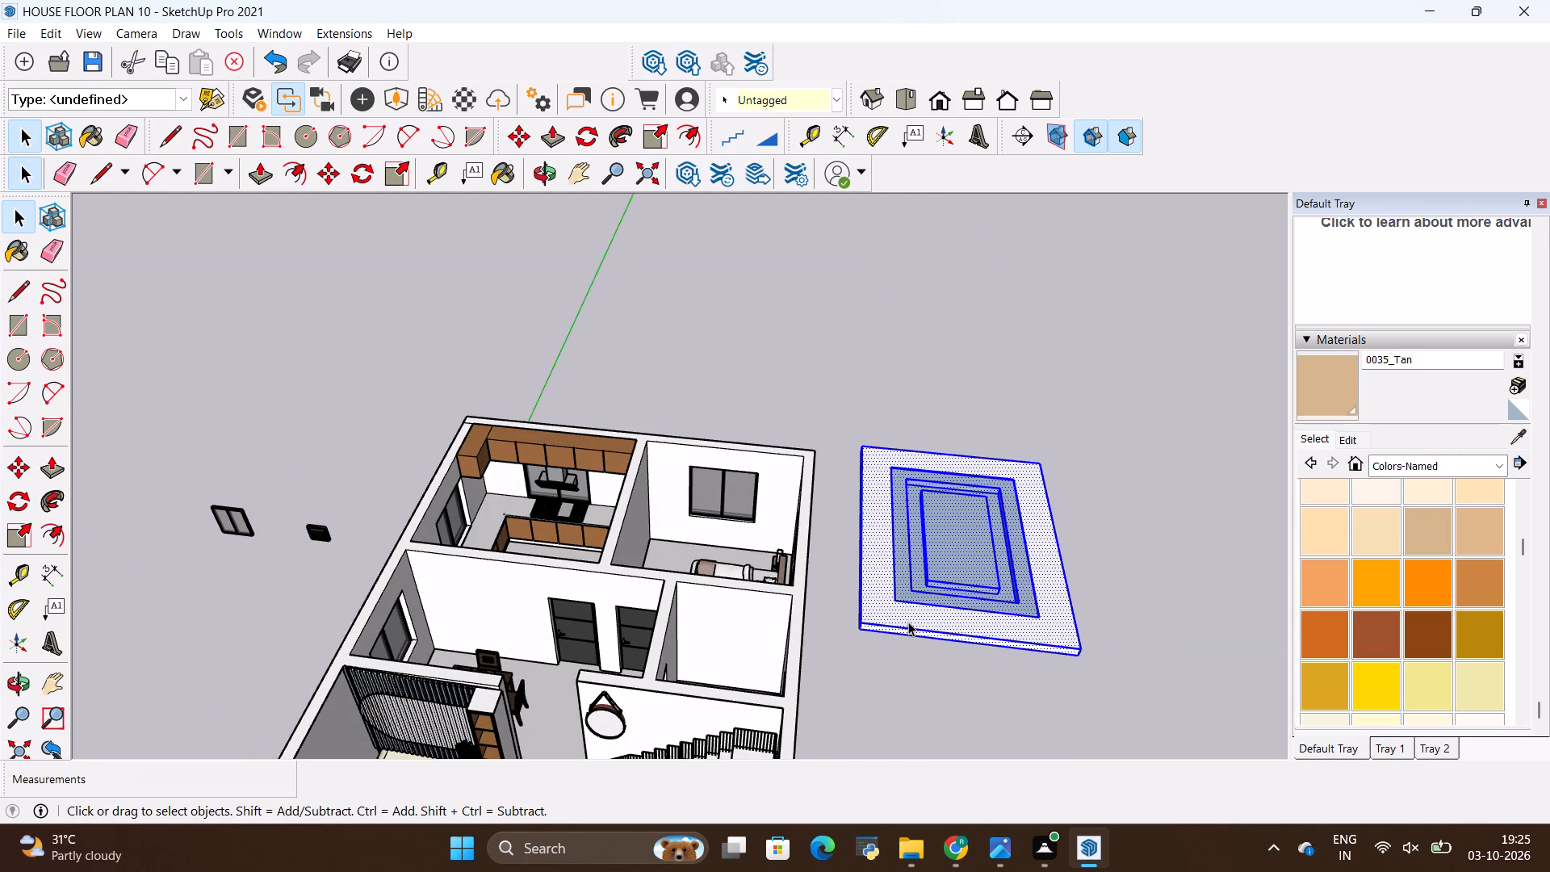
triple_click(908, 622)
click(908, 622)
right_click(908, 622)
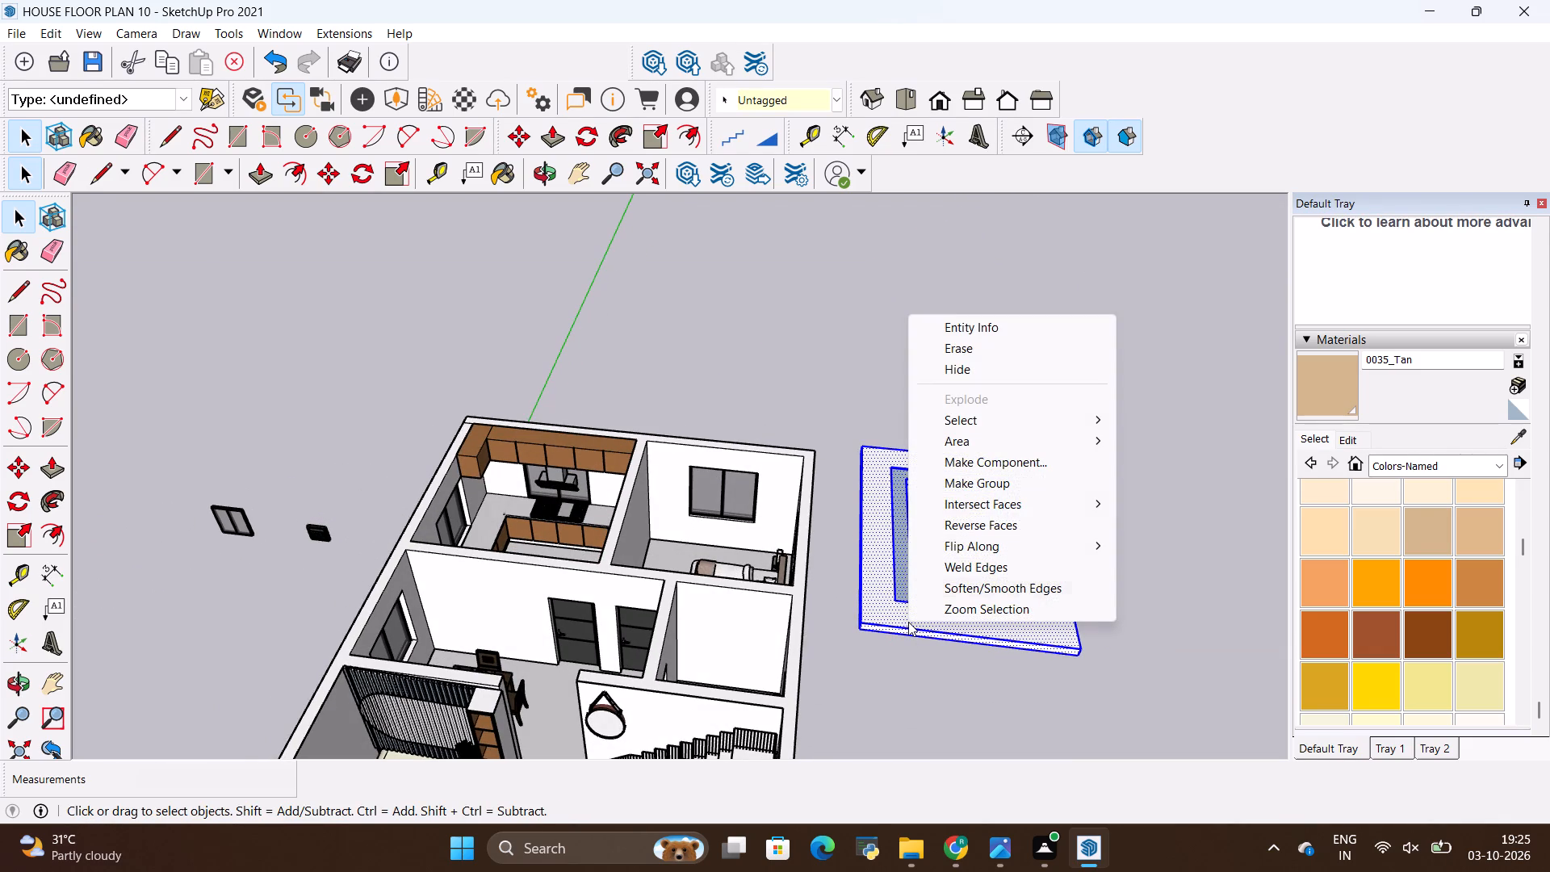
click(952, 485)
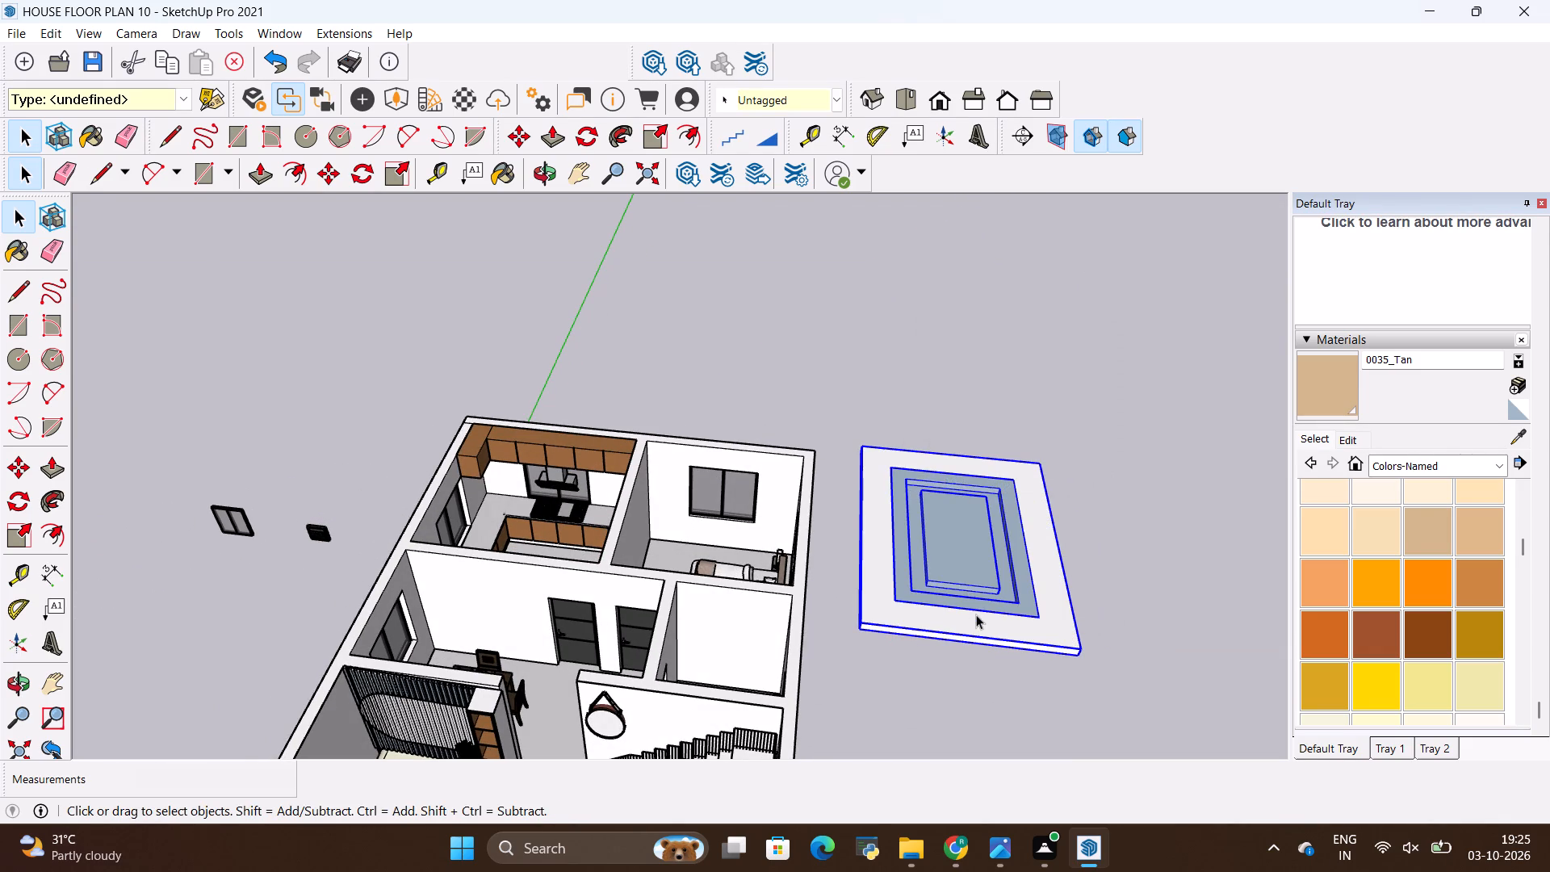
Move the ceiling group by its outer corner about 36' 10 3/4" onto the living room, at the inner corner of its walls.
key(m)
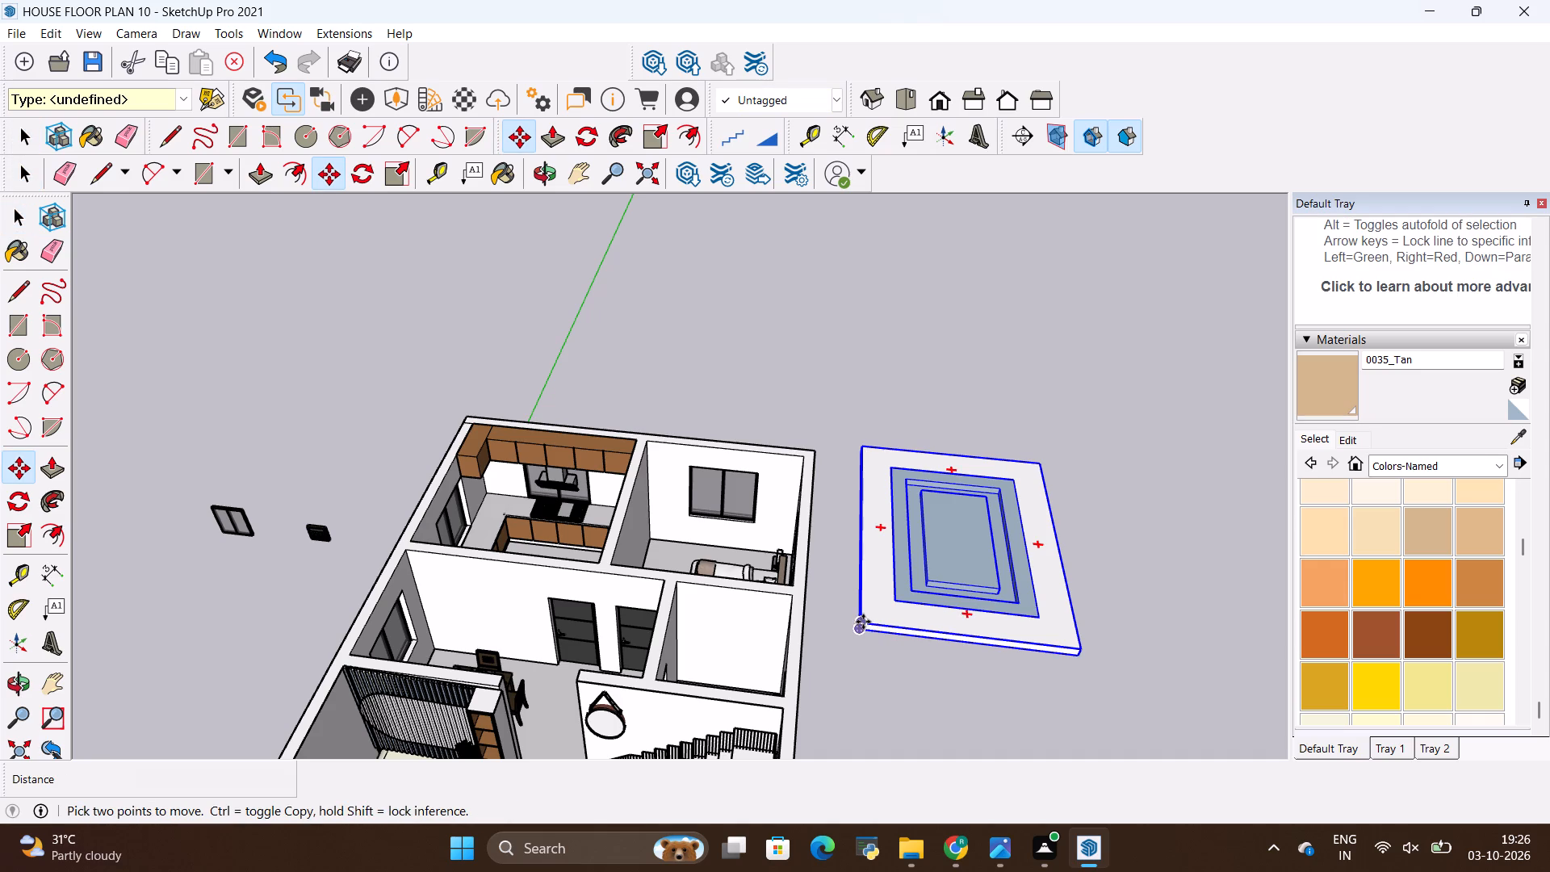
click(863, 618)
scroll(644, 461, down, 14)
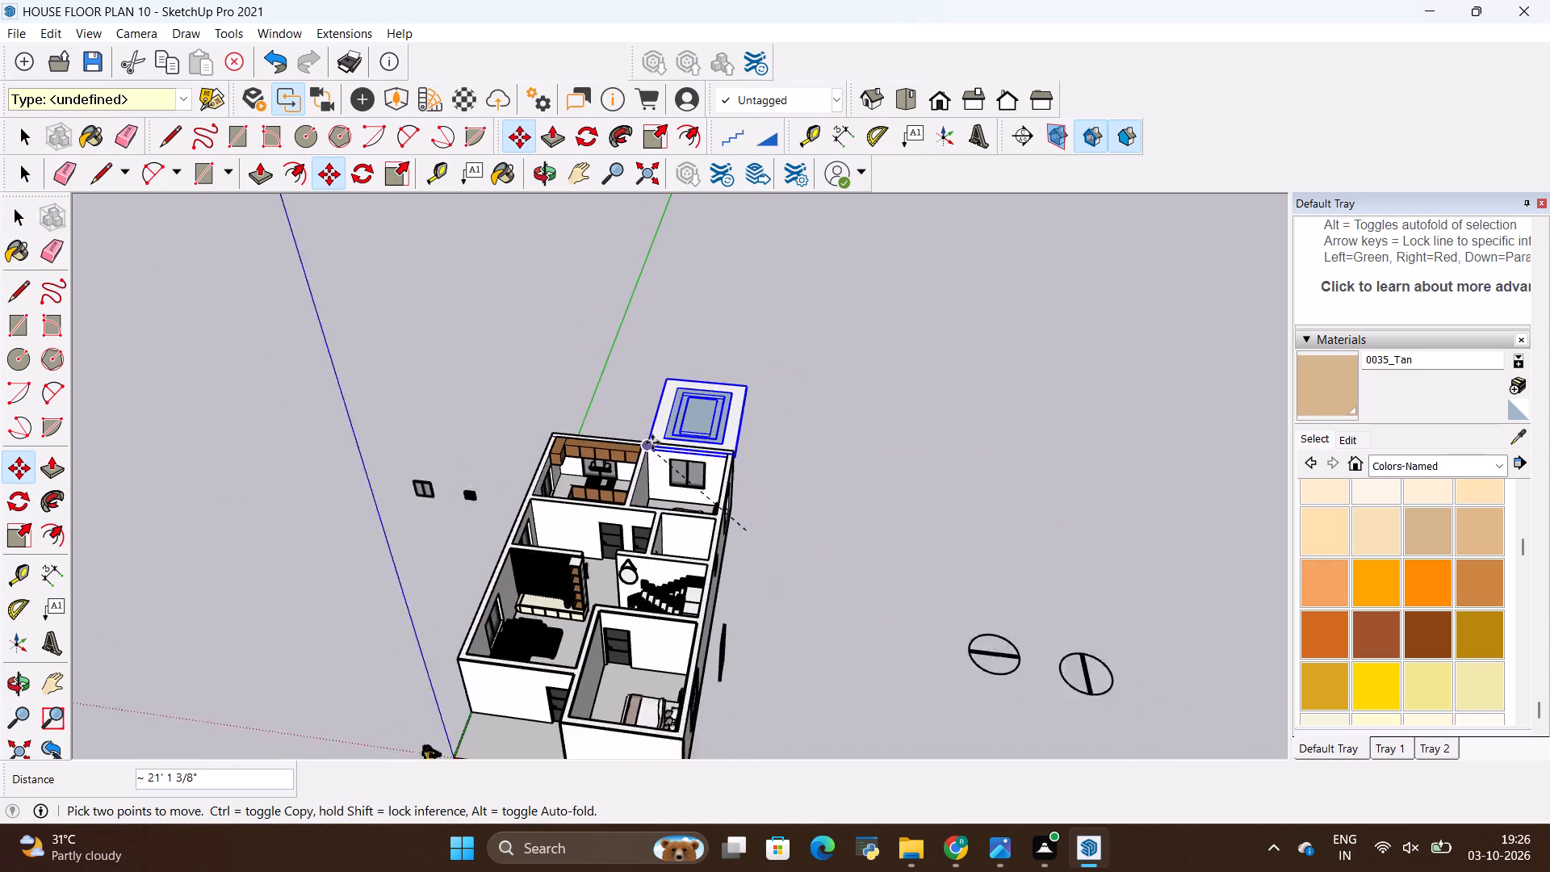
scroll(484, 599, up, 12)
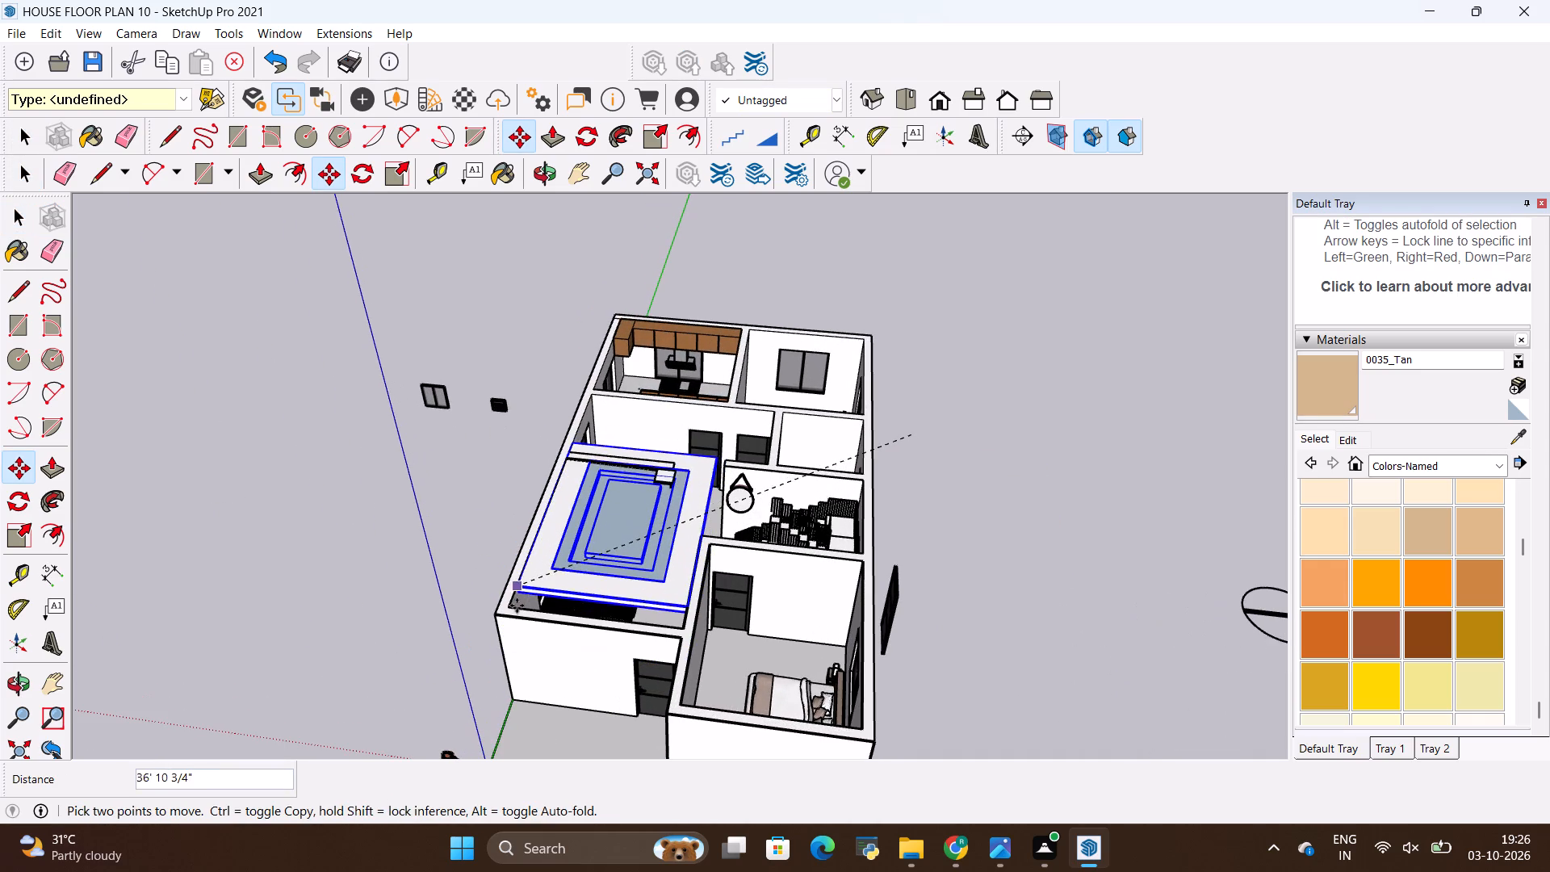
scroll(513, 600, up, 8)
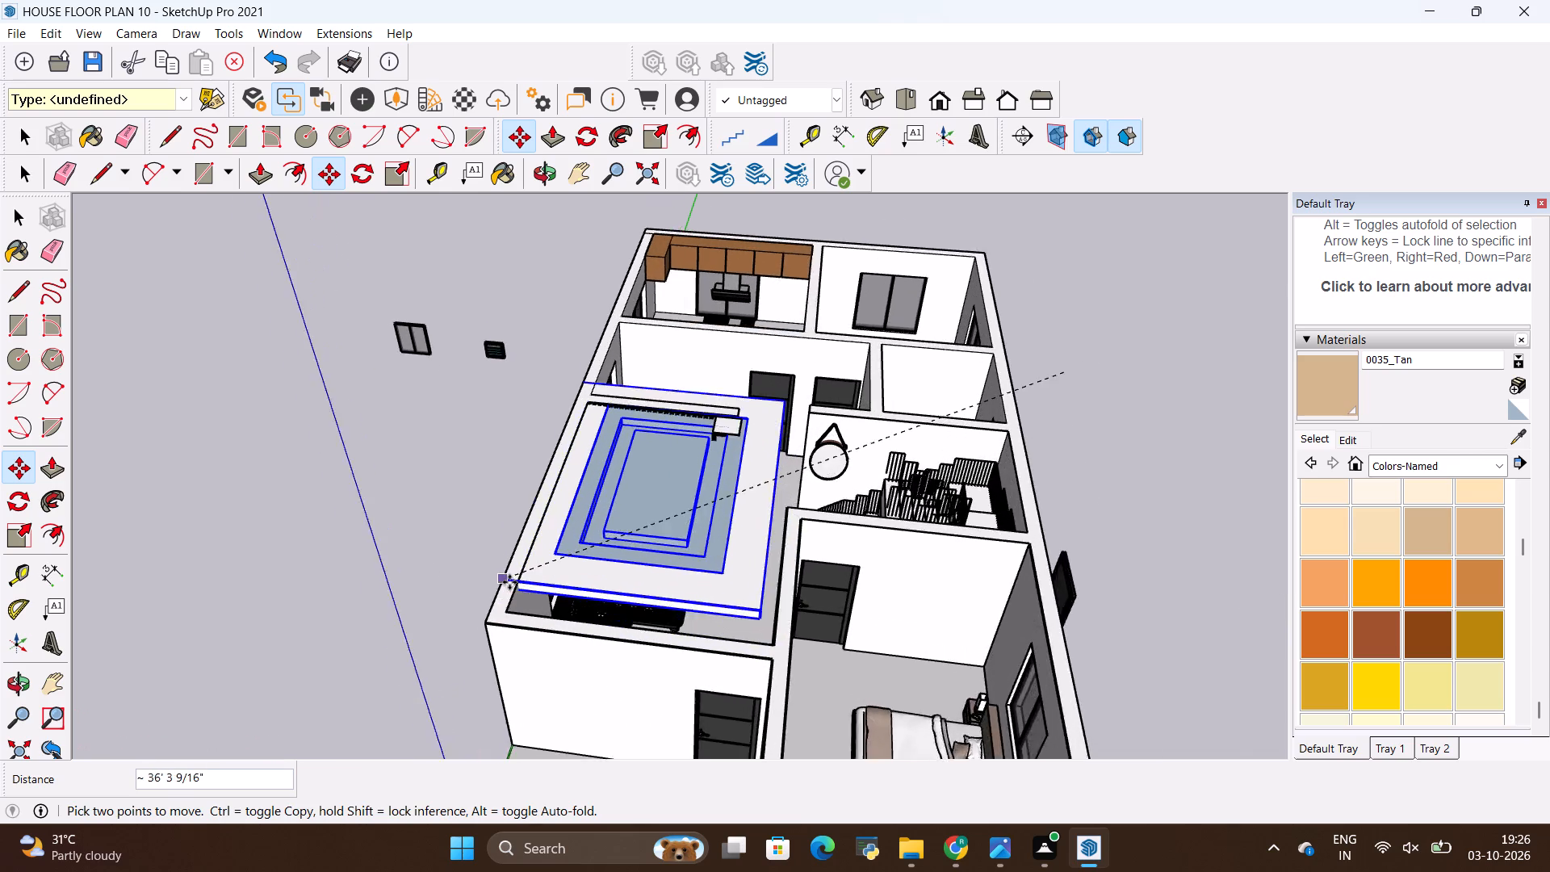
scroll(509, 582, up, 4)
click(505, 633)
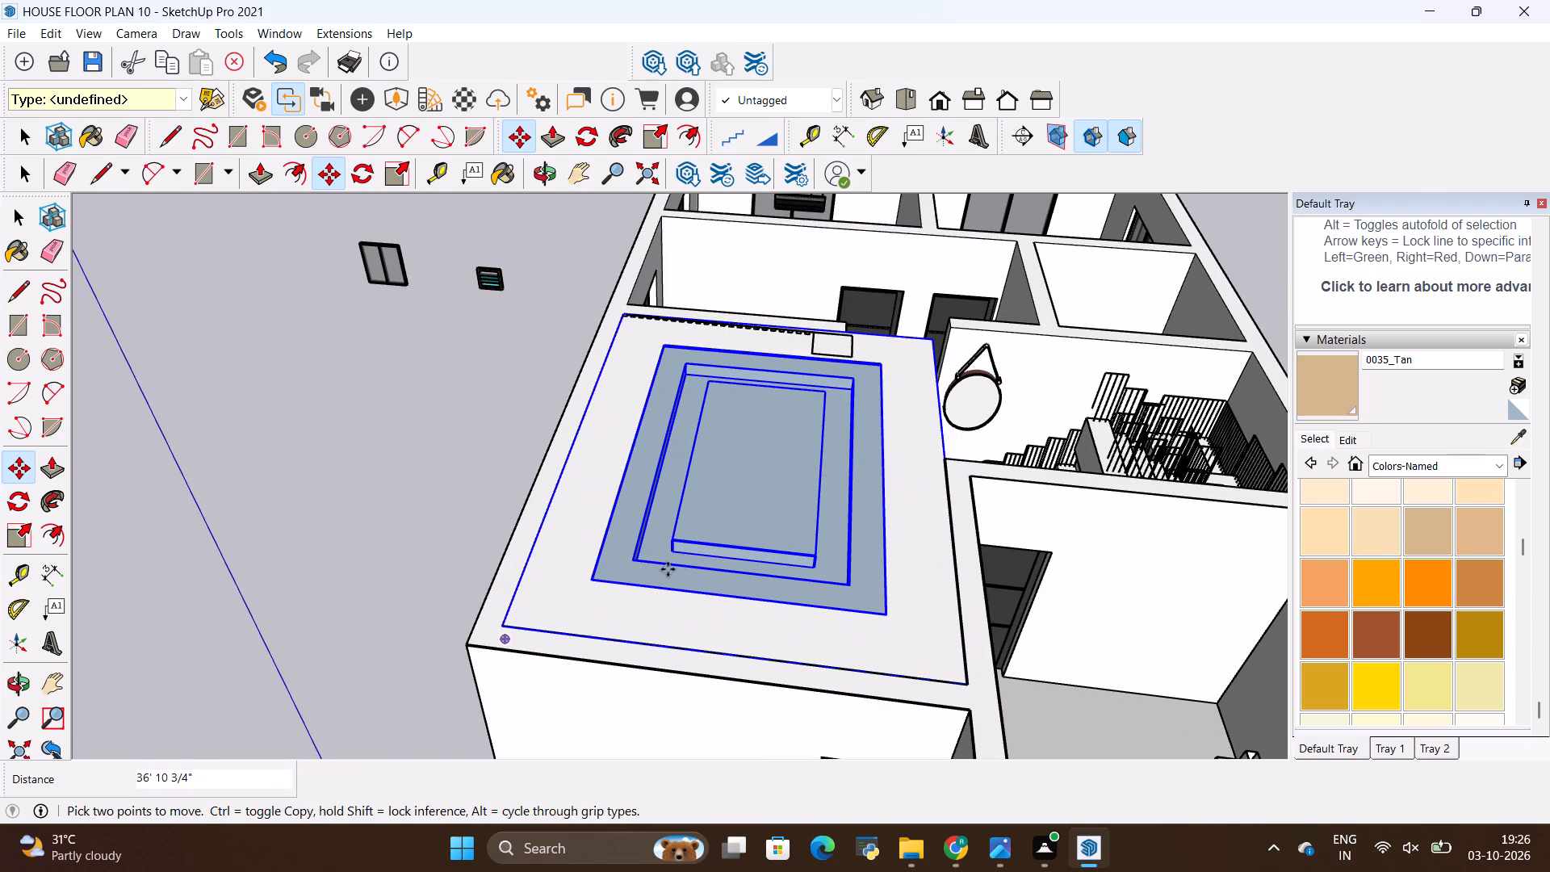
Examine how the placed ceiling fits over the living room, from the staircase side and from inside above the sofa.
middle_drag(864, 539, 463, 457)
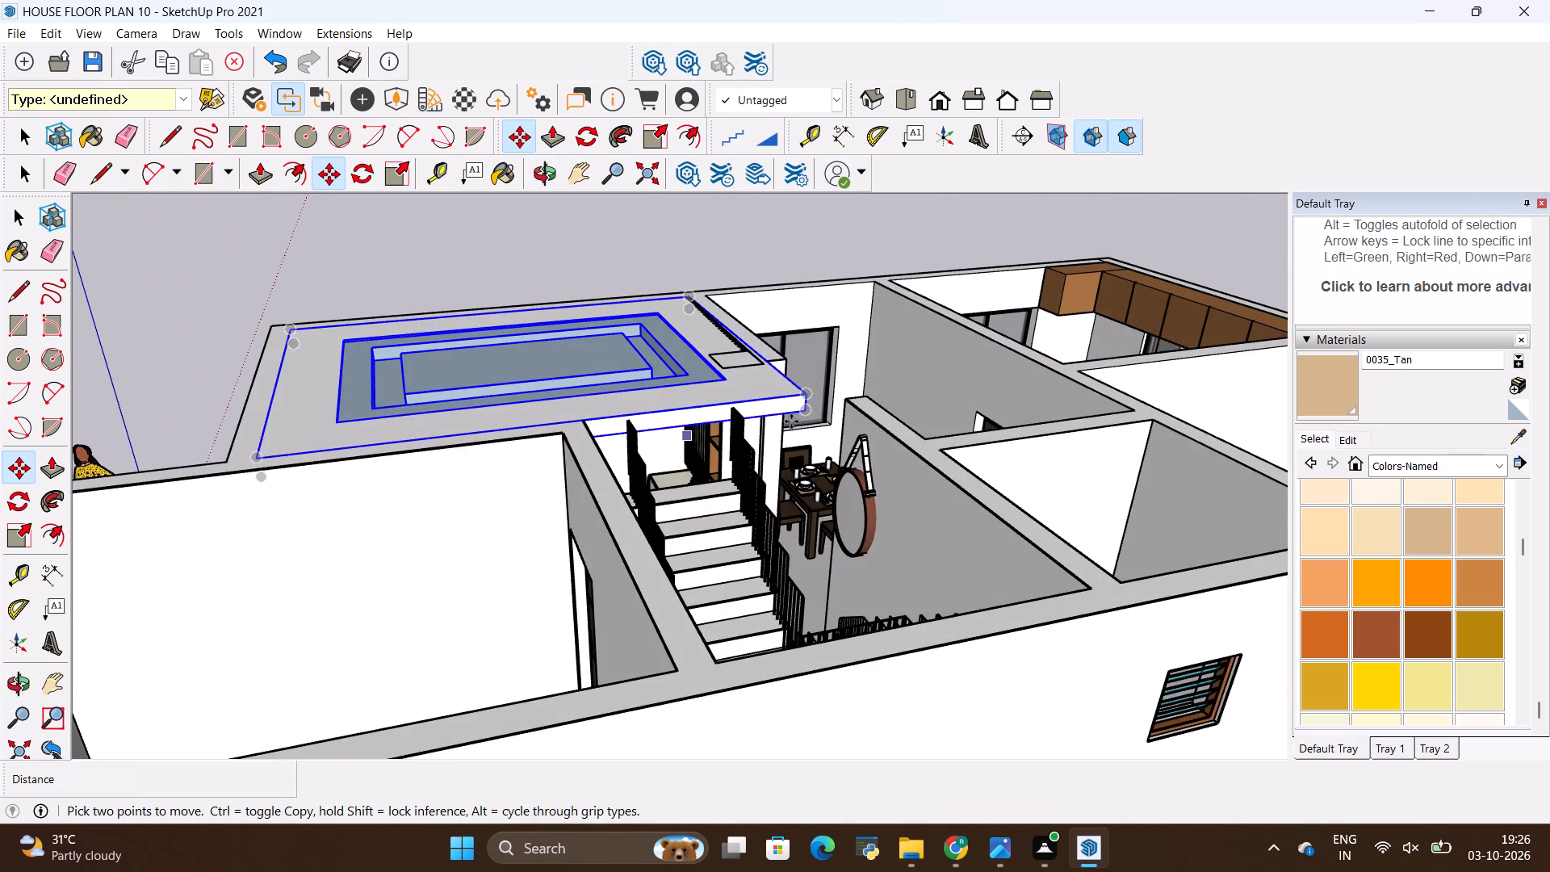
scroll(791, 421, up, 5)
middle_drag(791, 443, 720, 494)
scroll(563, 479, down, 4)
scroll(362, 592, up, 6)
scroll(570, 525, down, 4)
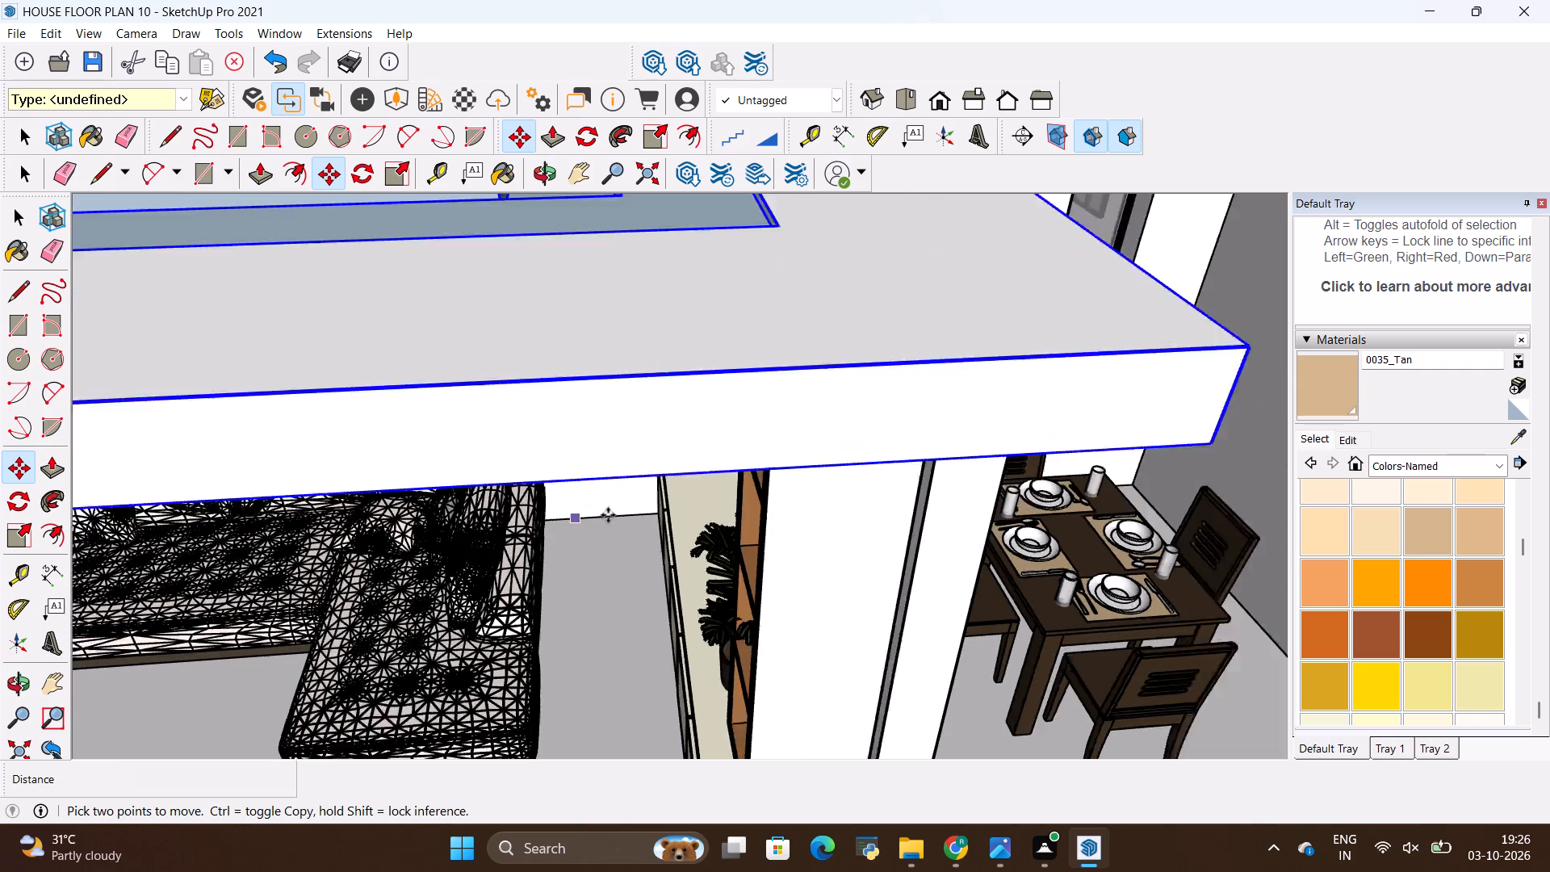
middle_drag(584, 571, 589, 449)
scroll(572, 522, up, 1)
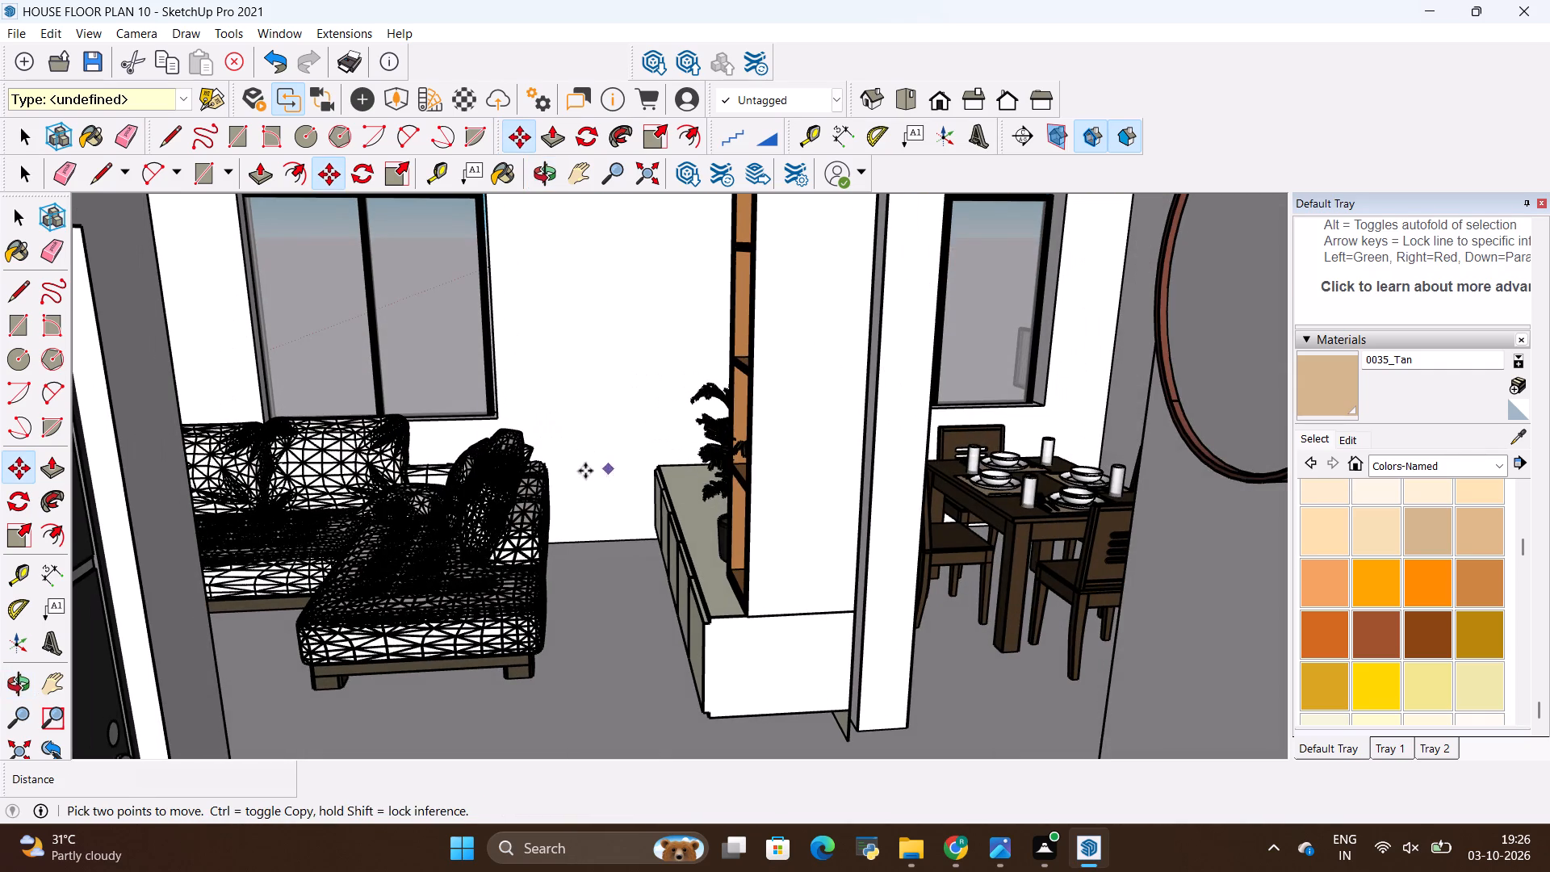
scroll(449, 460, up, 3)
middle_drag(542, 439, 643, 461)
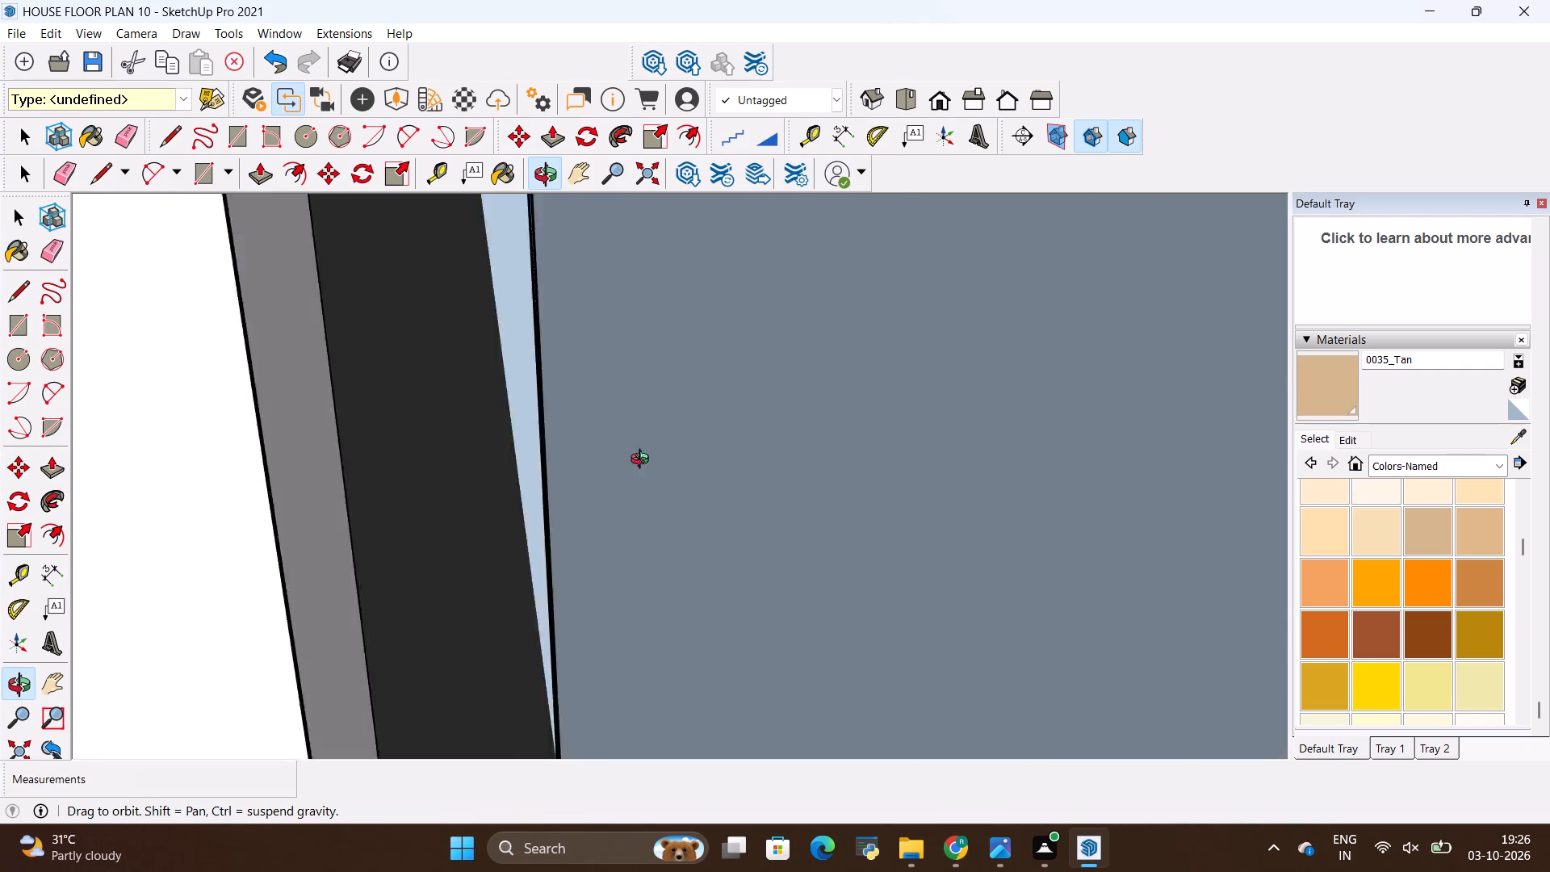
middle_drag(643, 461, 583, 480)
shift+middle_drag(462, 464, 635, 560)
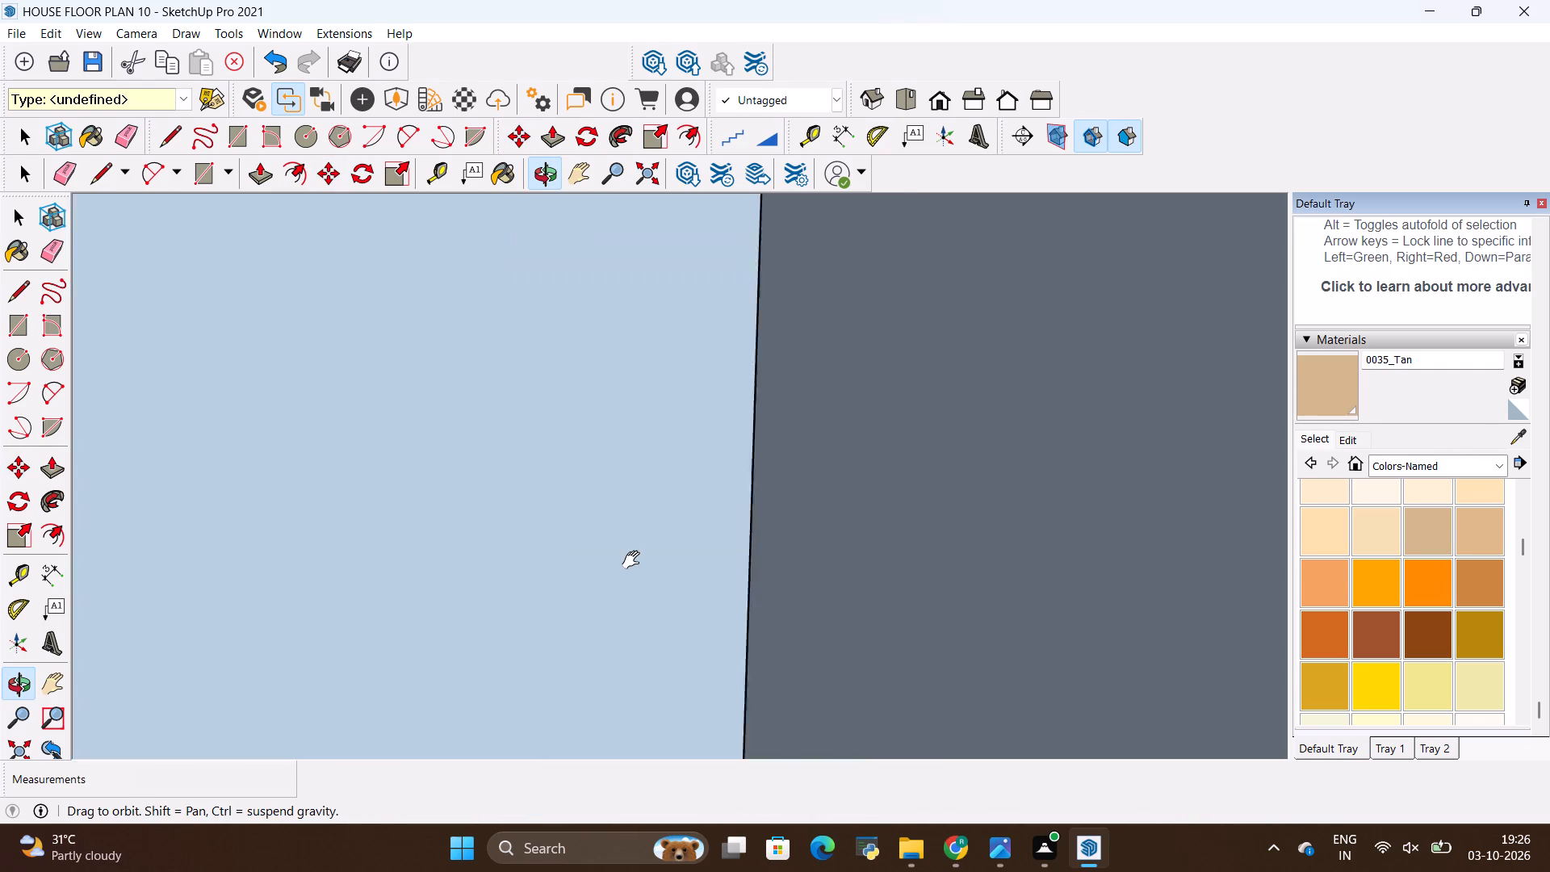
shift+middle_drag(635, 560, 553, 540)
scroll(534, 484, down, 2)
middle_drag(677, 525, 618, 554)
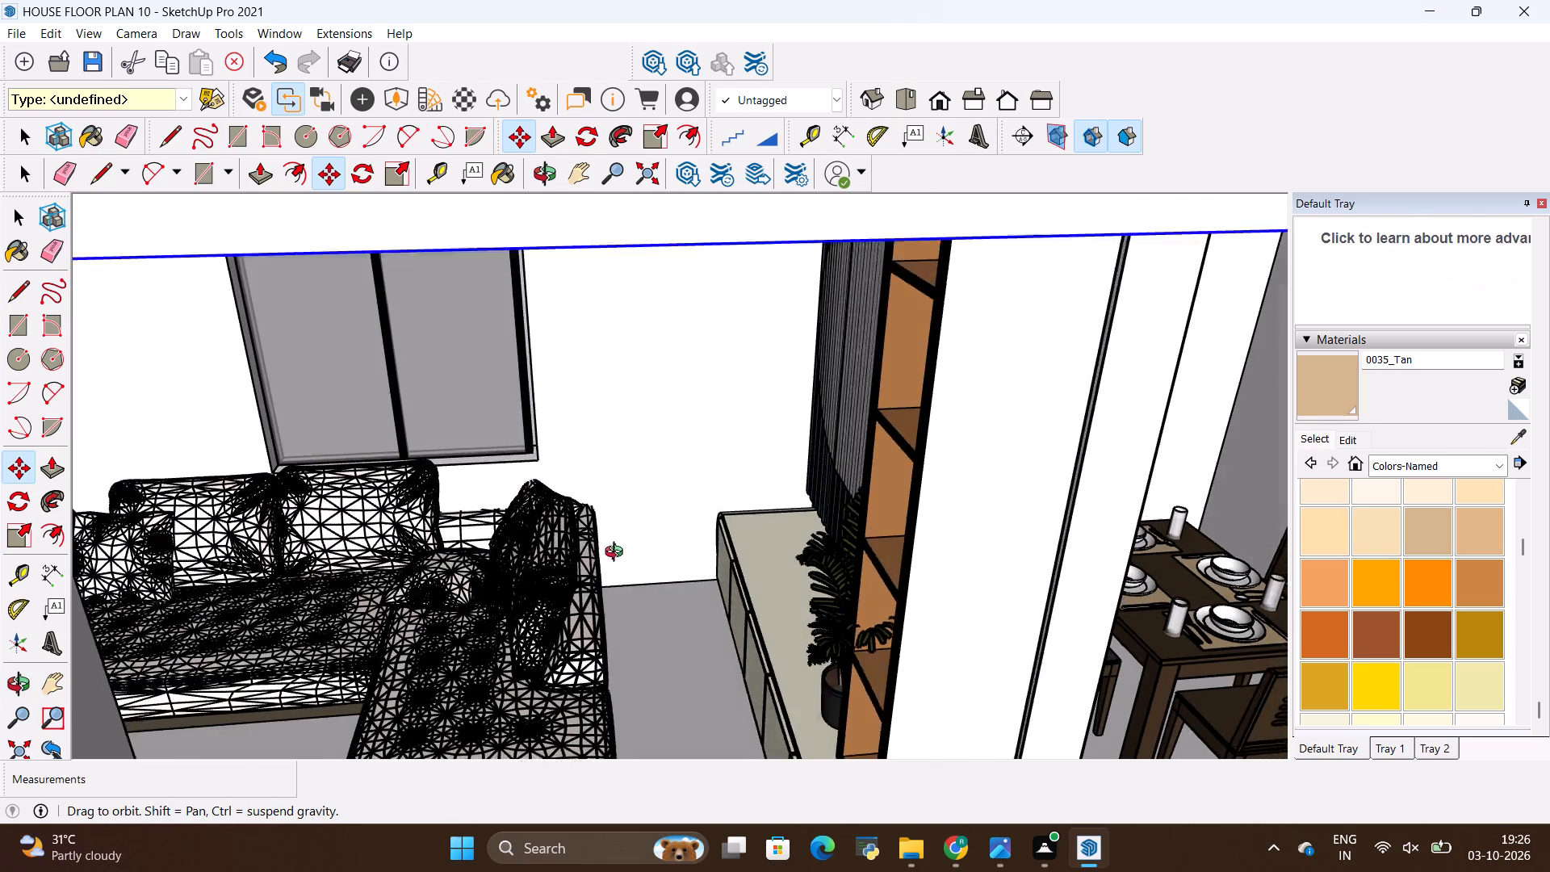
middle_drag(618, 554, 612, 555)
middle_drag(400, 481, 337, 351)
shift+middle_drag(304, 367, 432, 451)
scroll(579, 473, up, 1)
middle_drag(579, 474, 488, 505)
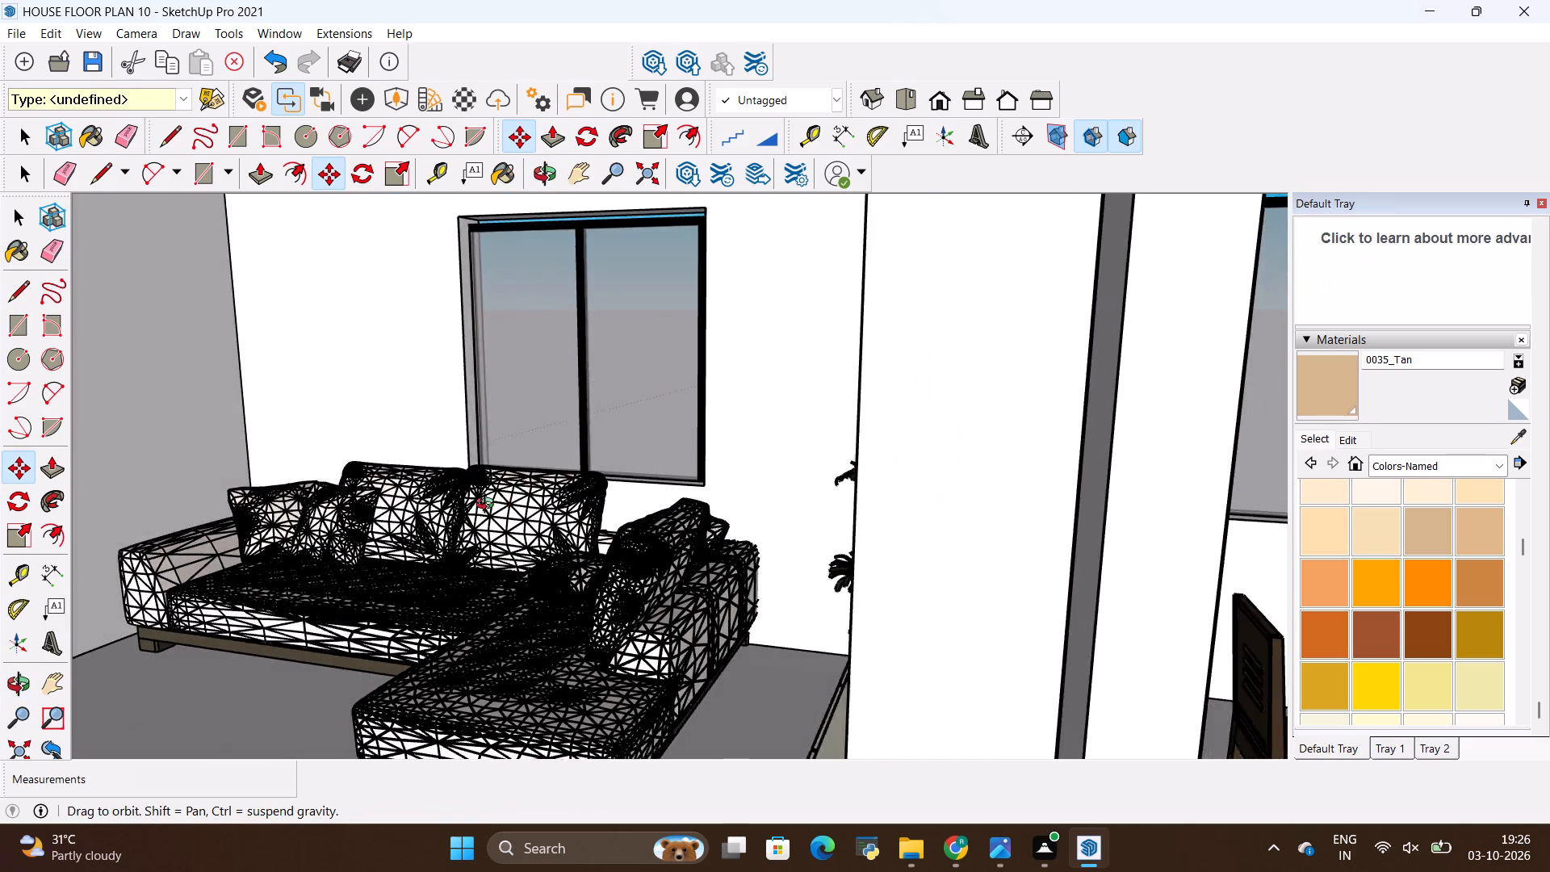
middle_drag(488, 505, 511, 506)
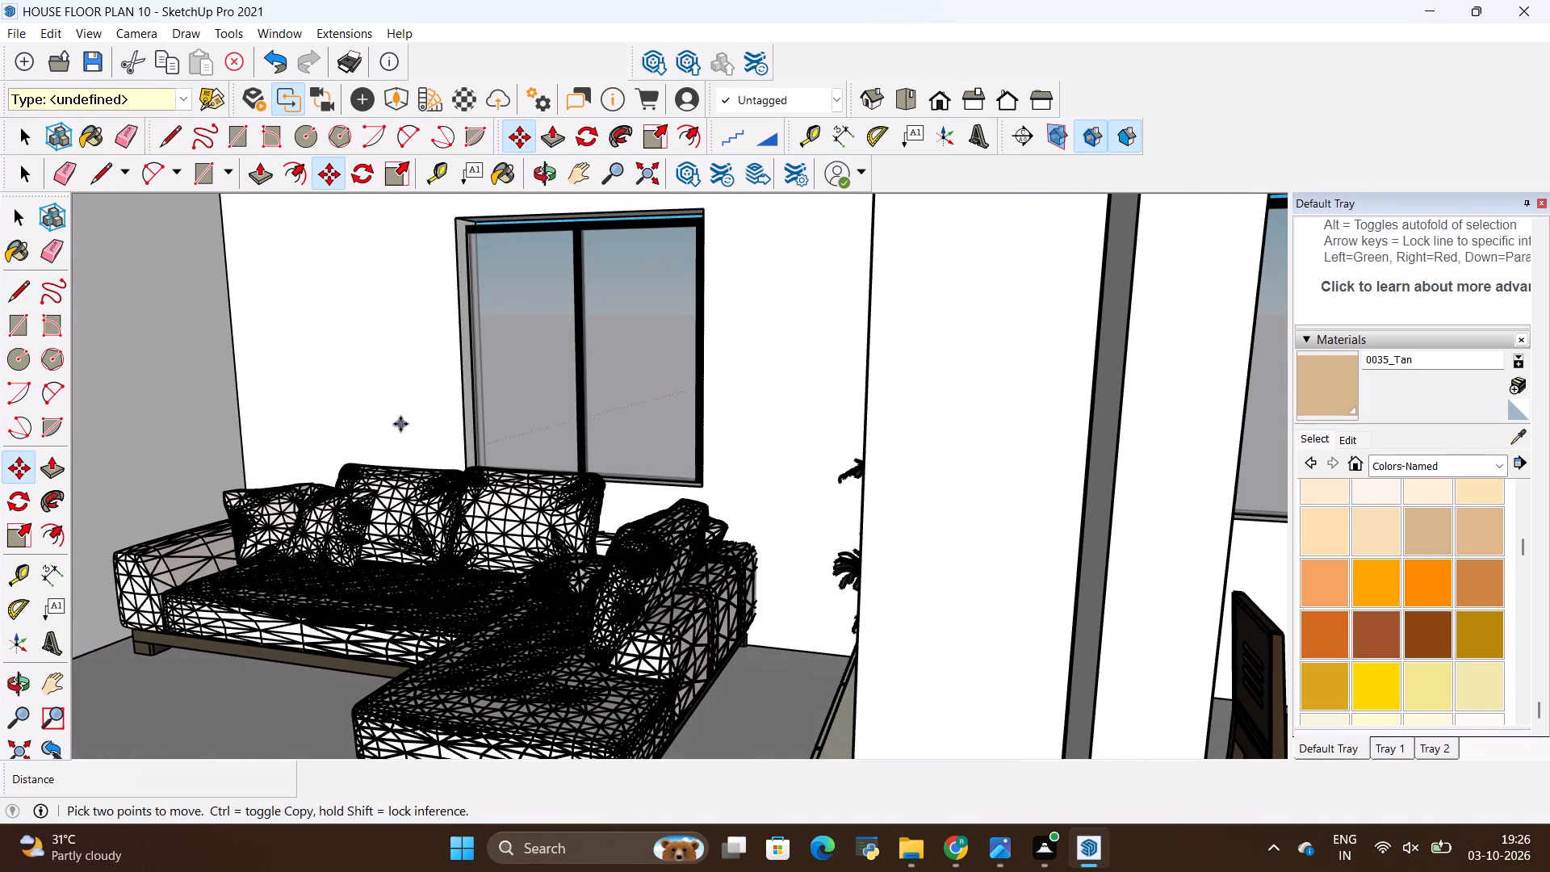
shift+middle_drag(406, 389, 483, 547)
middle_drag(477, 518, 471, 477)
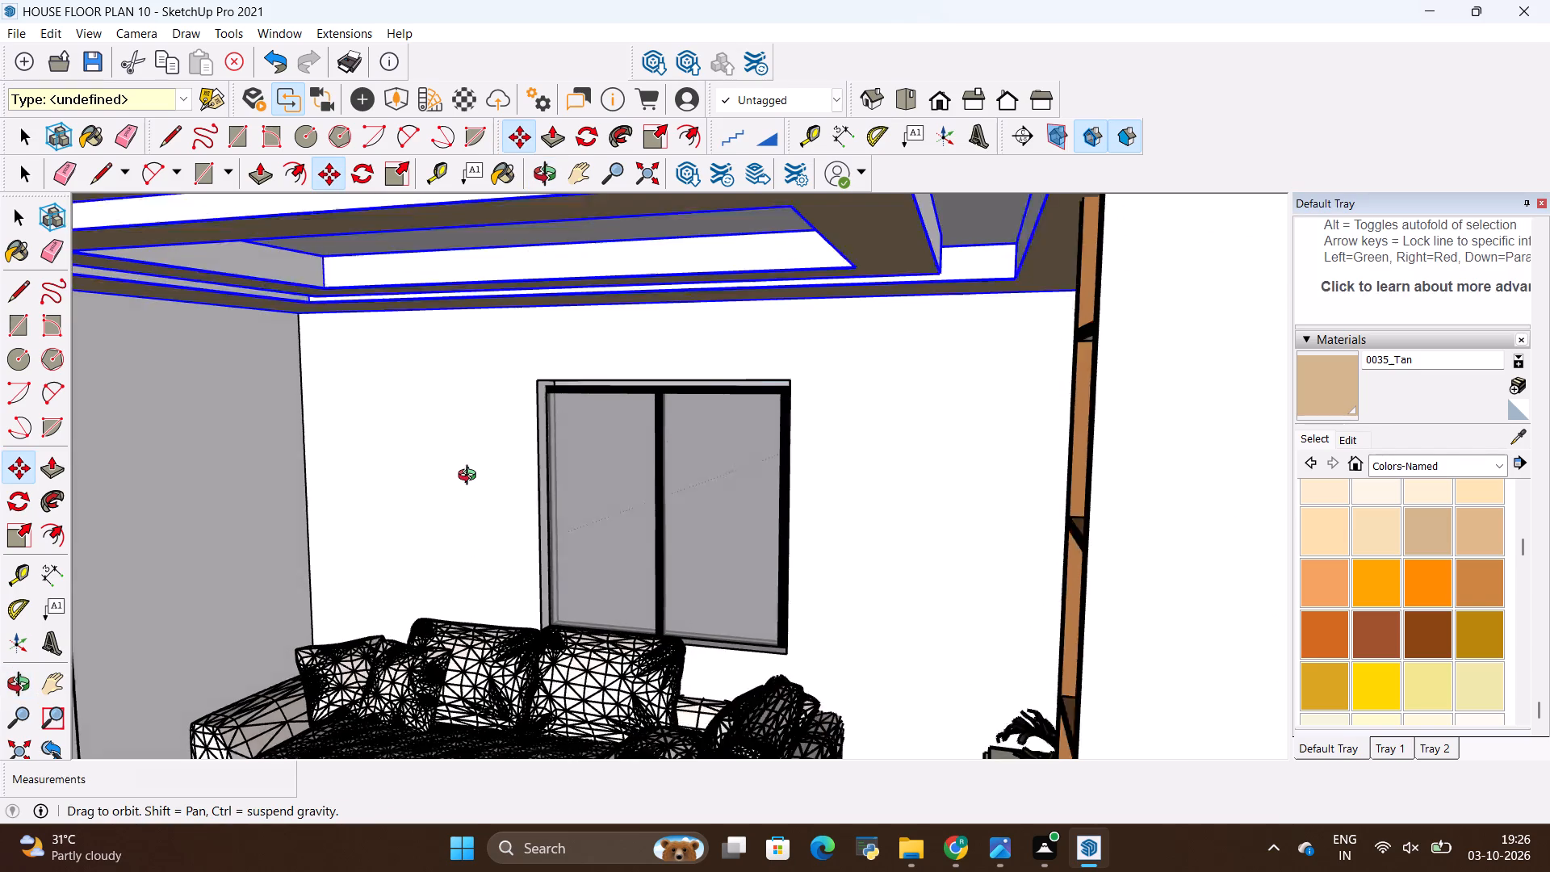
middle_drag(471, 477, 467, 367)
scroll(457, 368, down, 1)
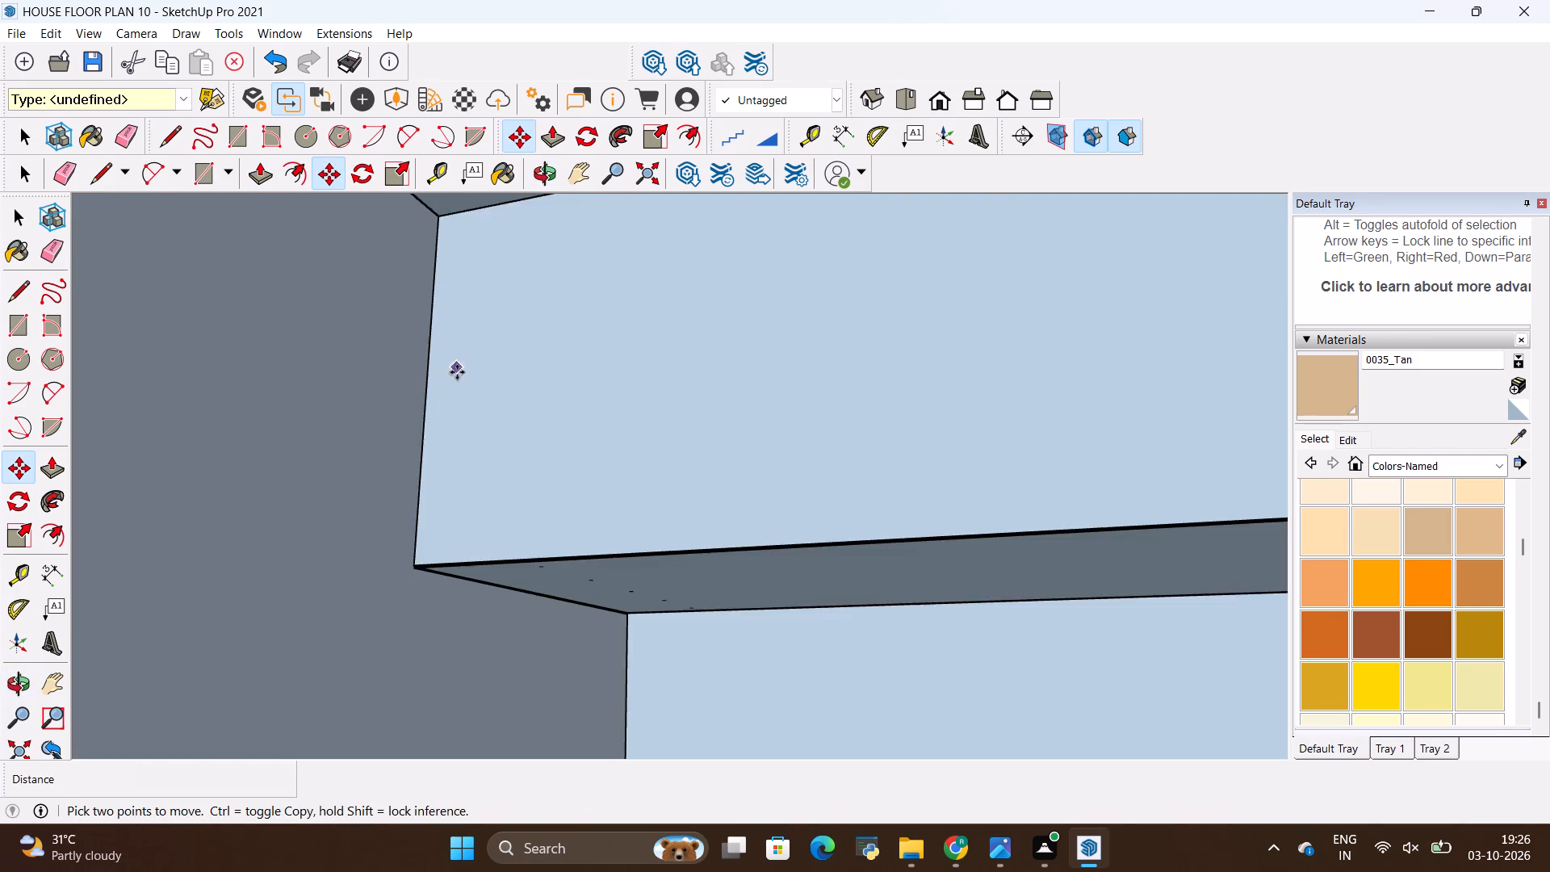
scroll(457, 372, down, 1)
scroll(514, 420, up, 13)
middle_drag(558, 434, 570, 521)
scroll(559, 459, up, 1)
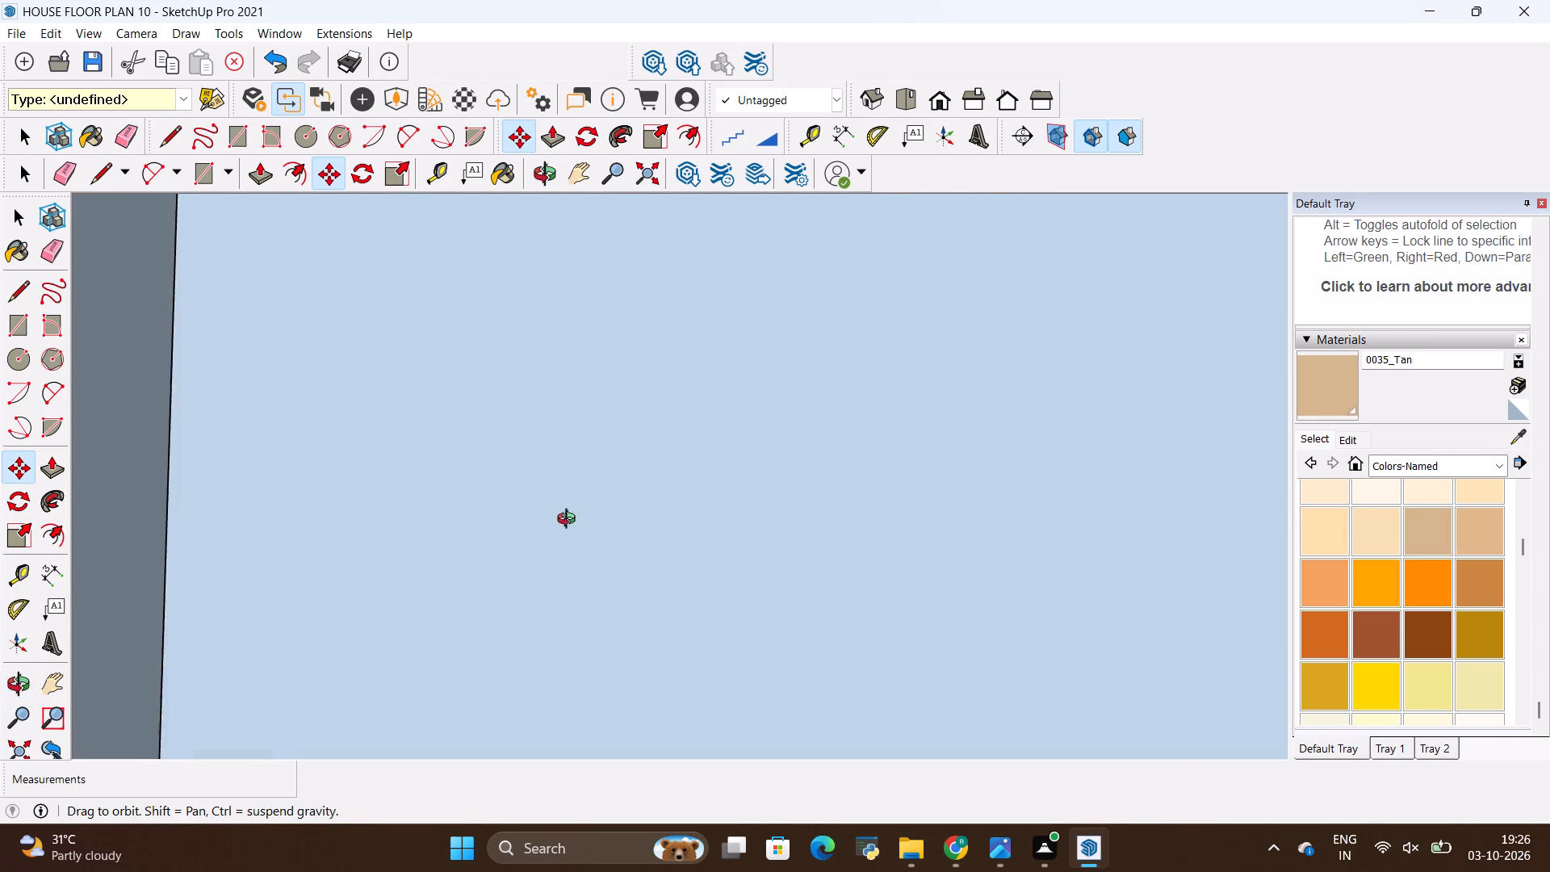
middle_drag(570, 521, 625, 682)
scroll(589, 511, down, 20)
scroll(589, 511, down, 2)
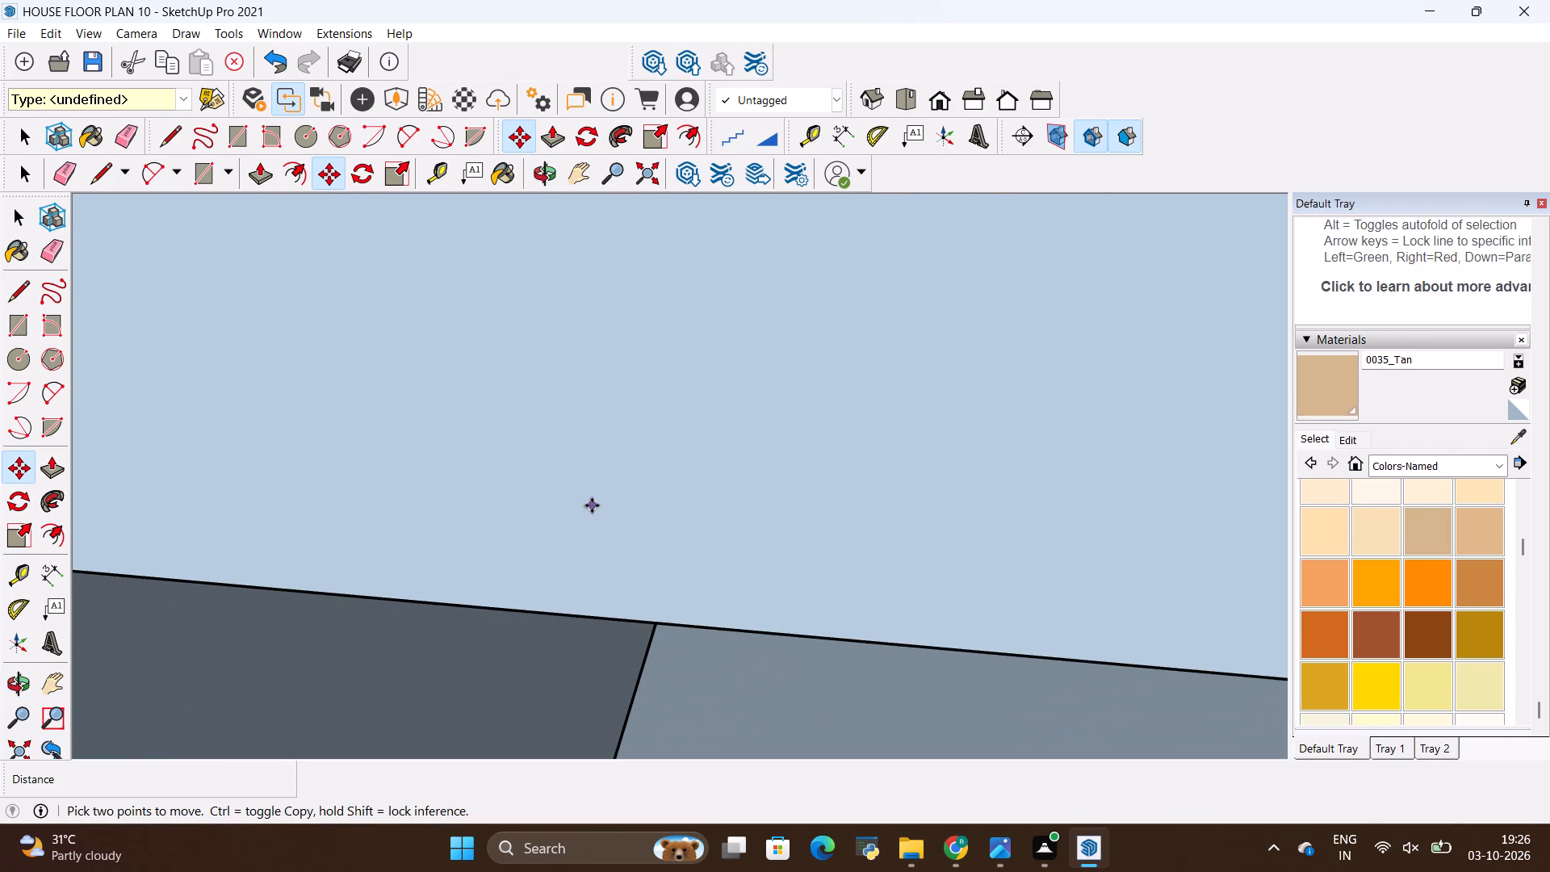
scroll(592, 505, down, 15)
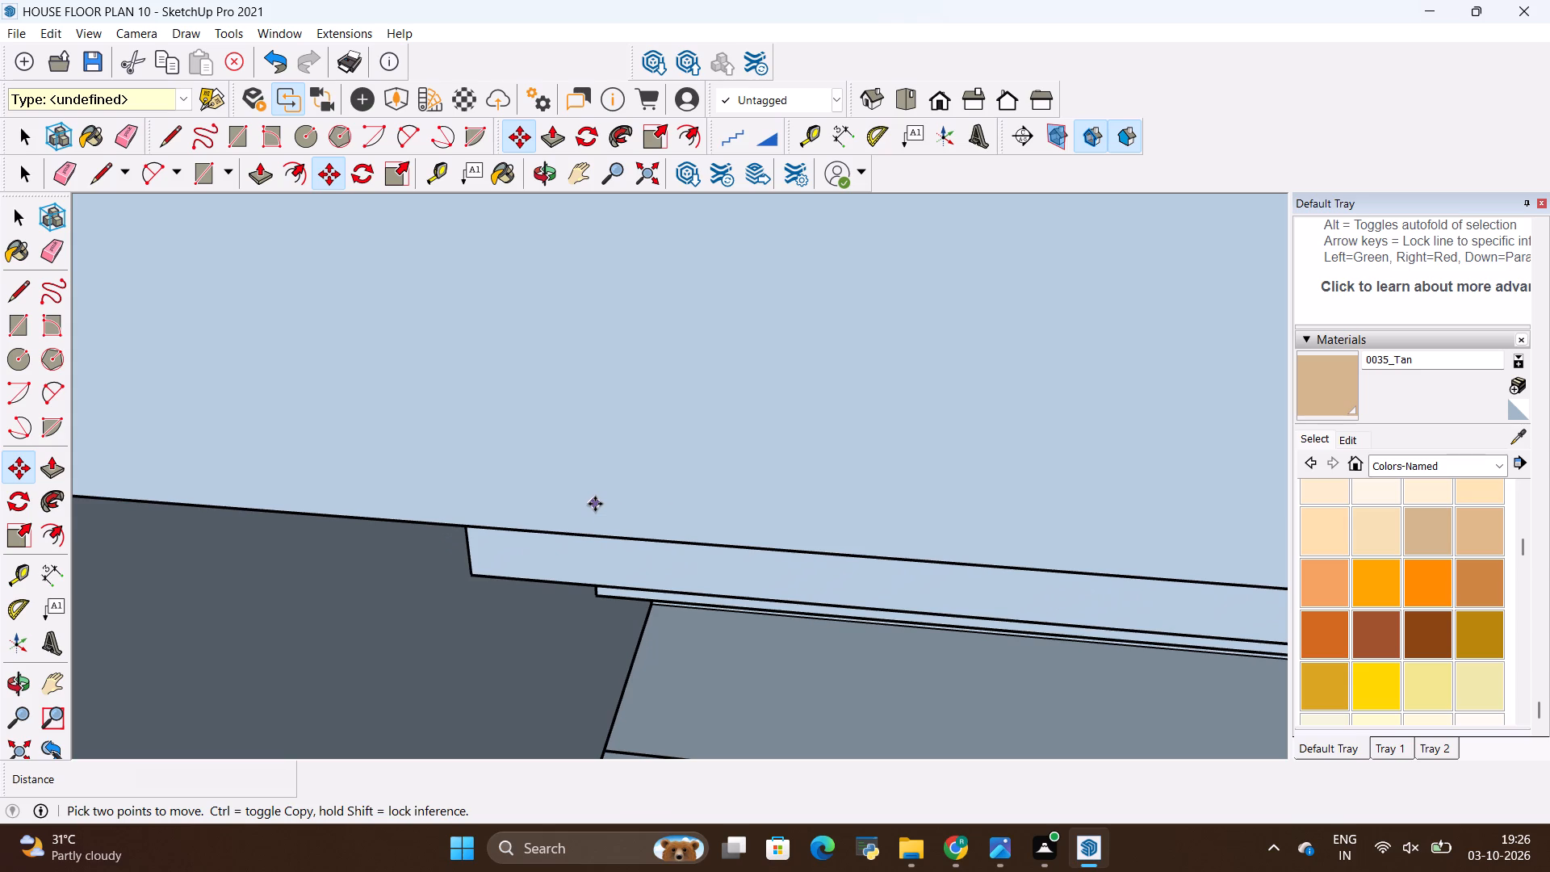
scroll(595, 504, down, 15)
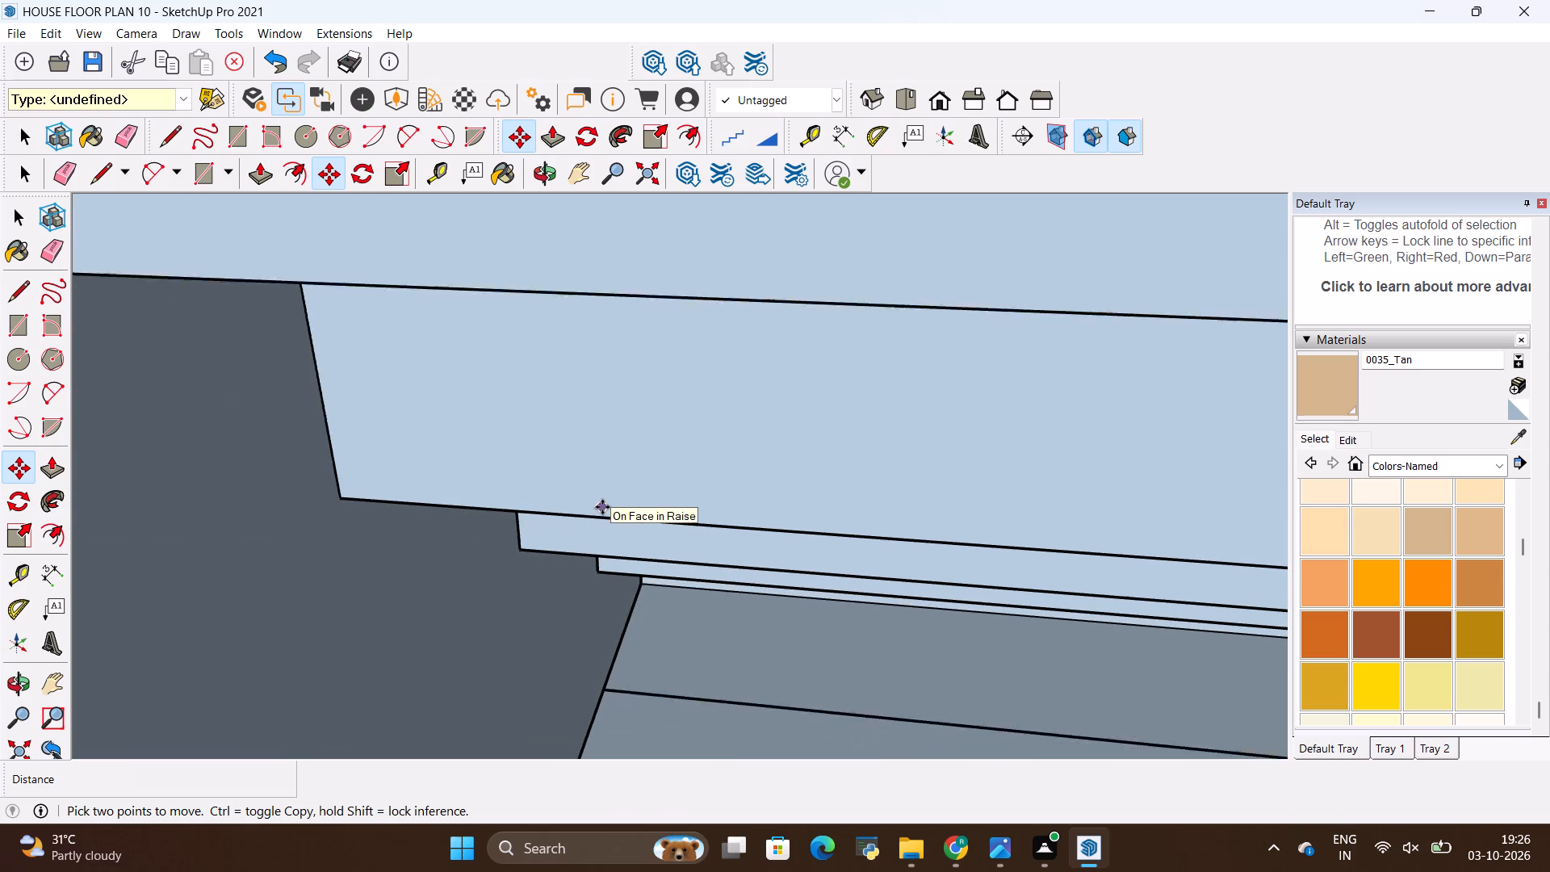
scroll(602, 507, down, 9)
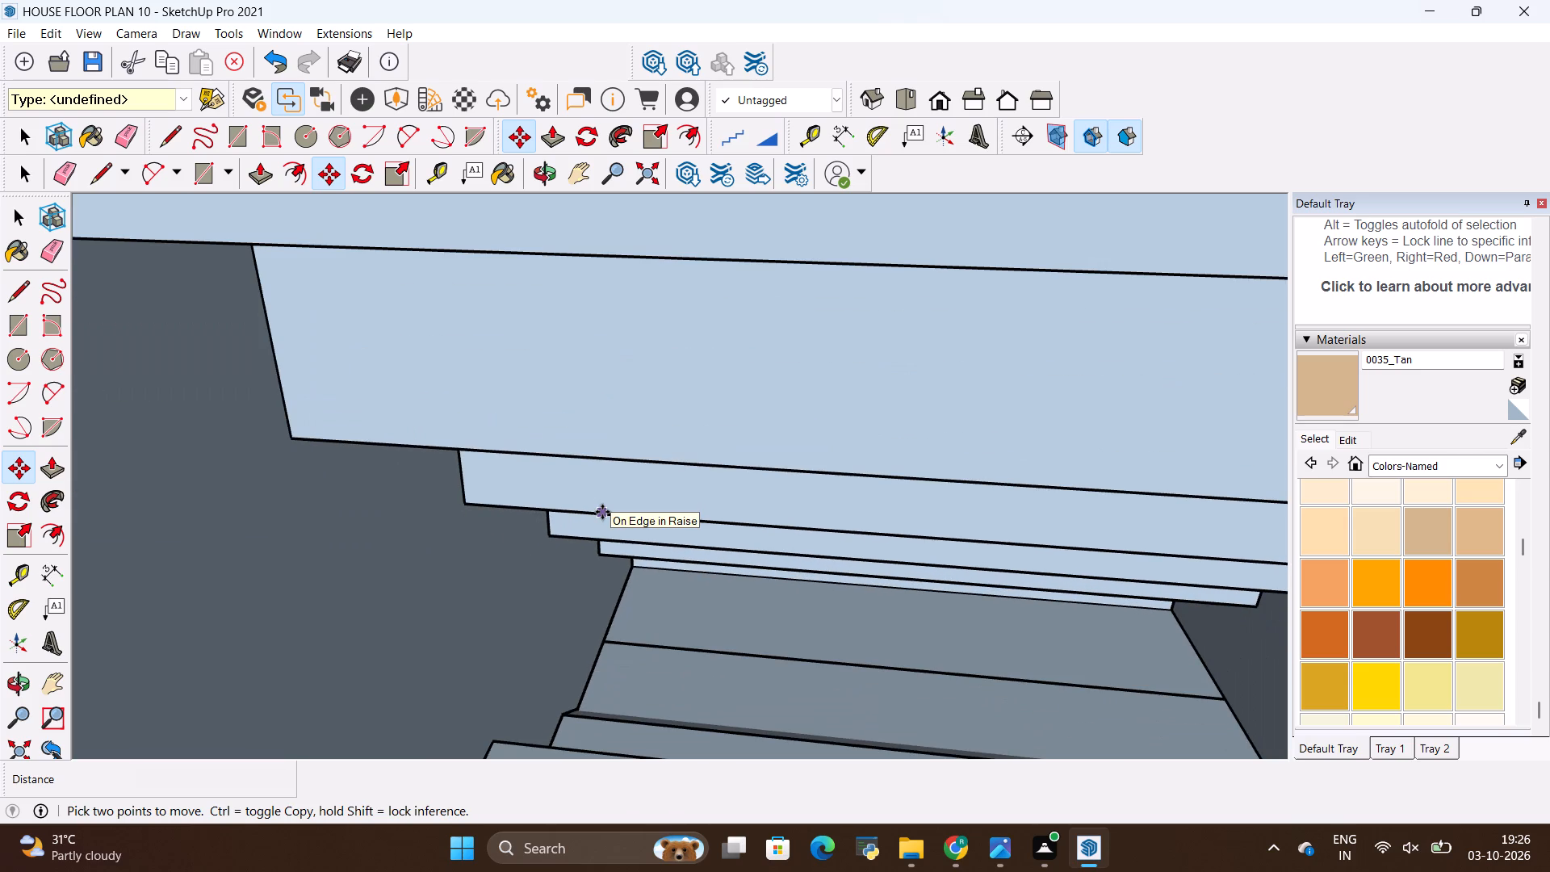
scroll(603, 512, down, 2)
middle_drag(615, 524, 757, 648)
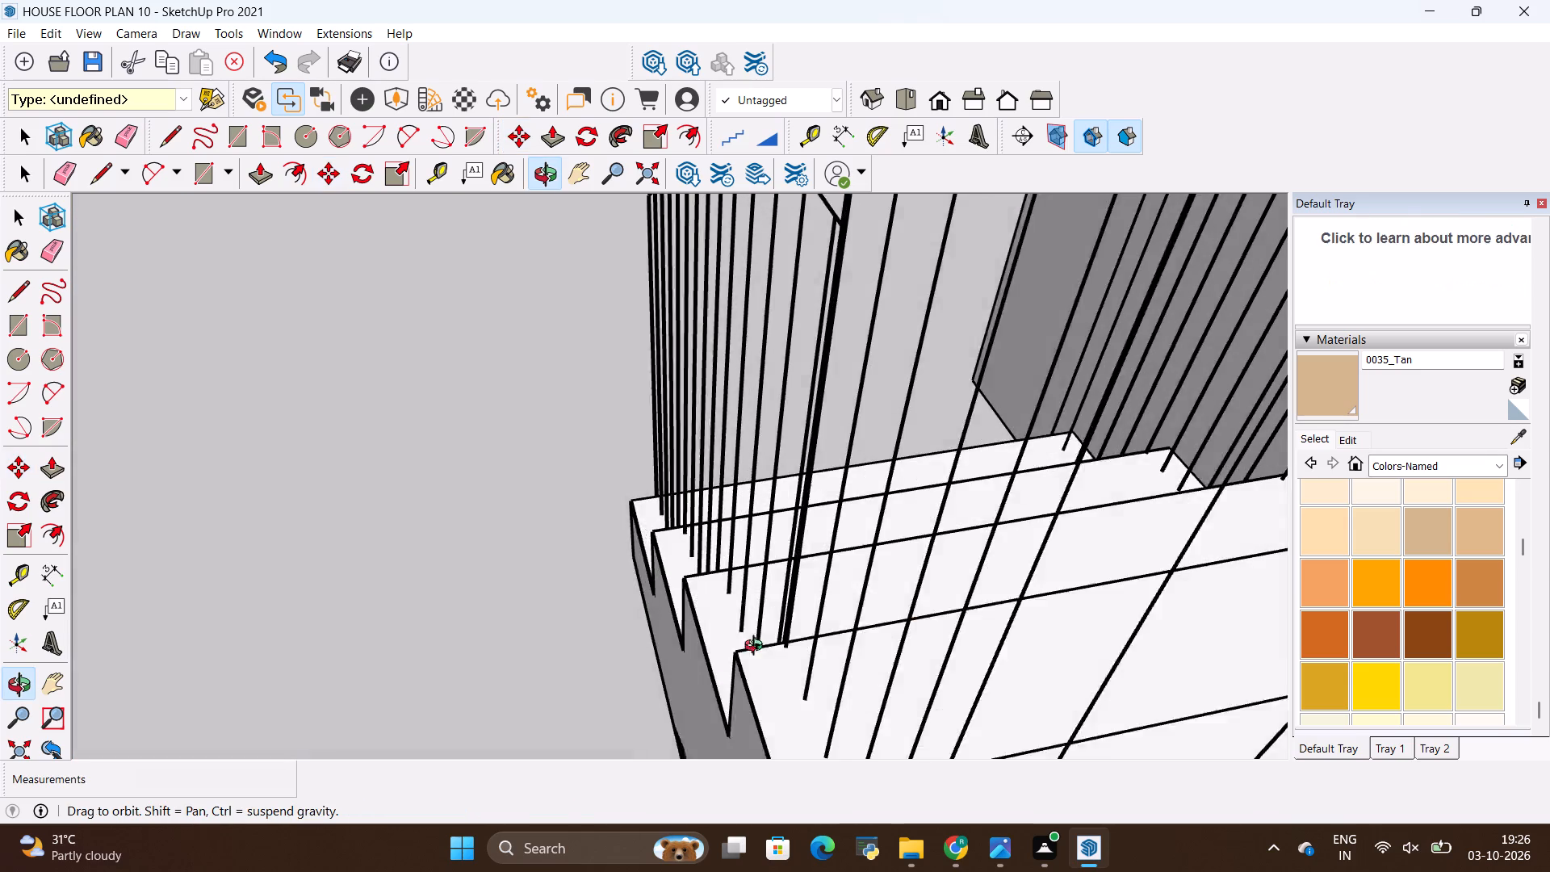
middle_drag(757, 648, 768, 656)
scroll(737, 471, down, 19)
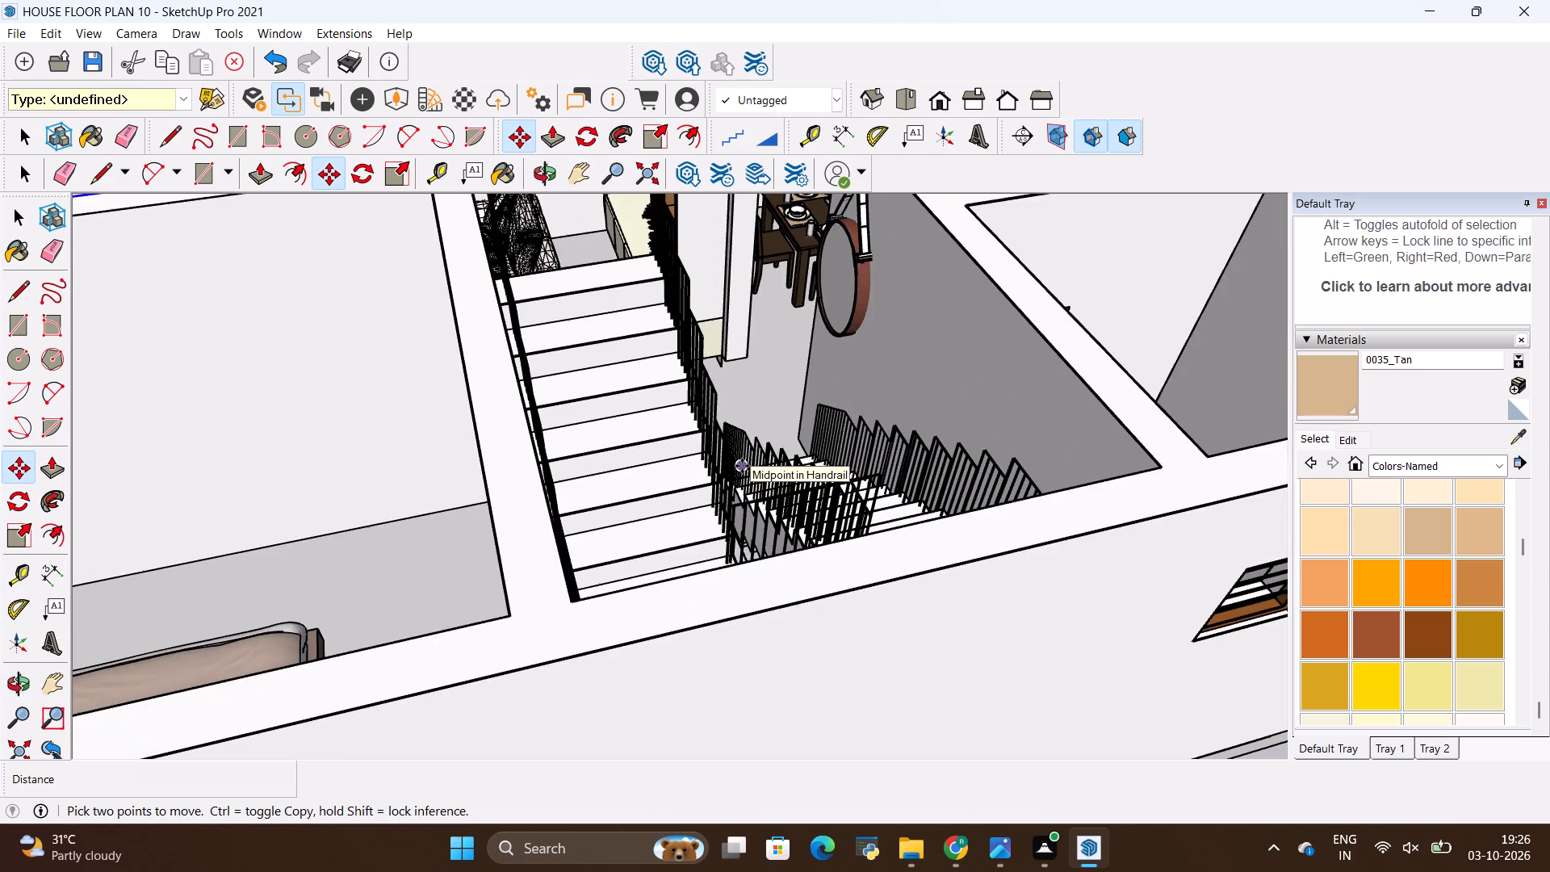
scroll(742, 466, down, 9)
Inspect the ceiling's placement from above and look into the living room through its window from outside the house.
middle_drag(606, 459, 938, 578)
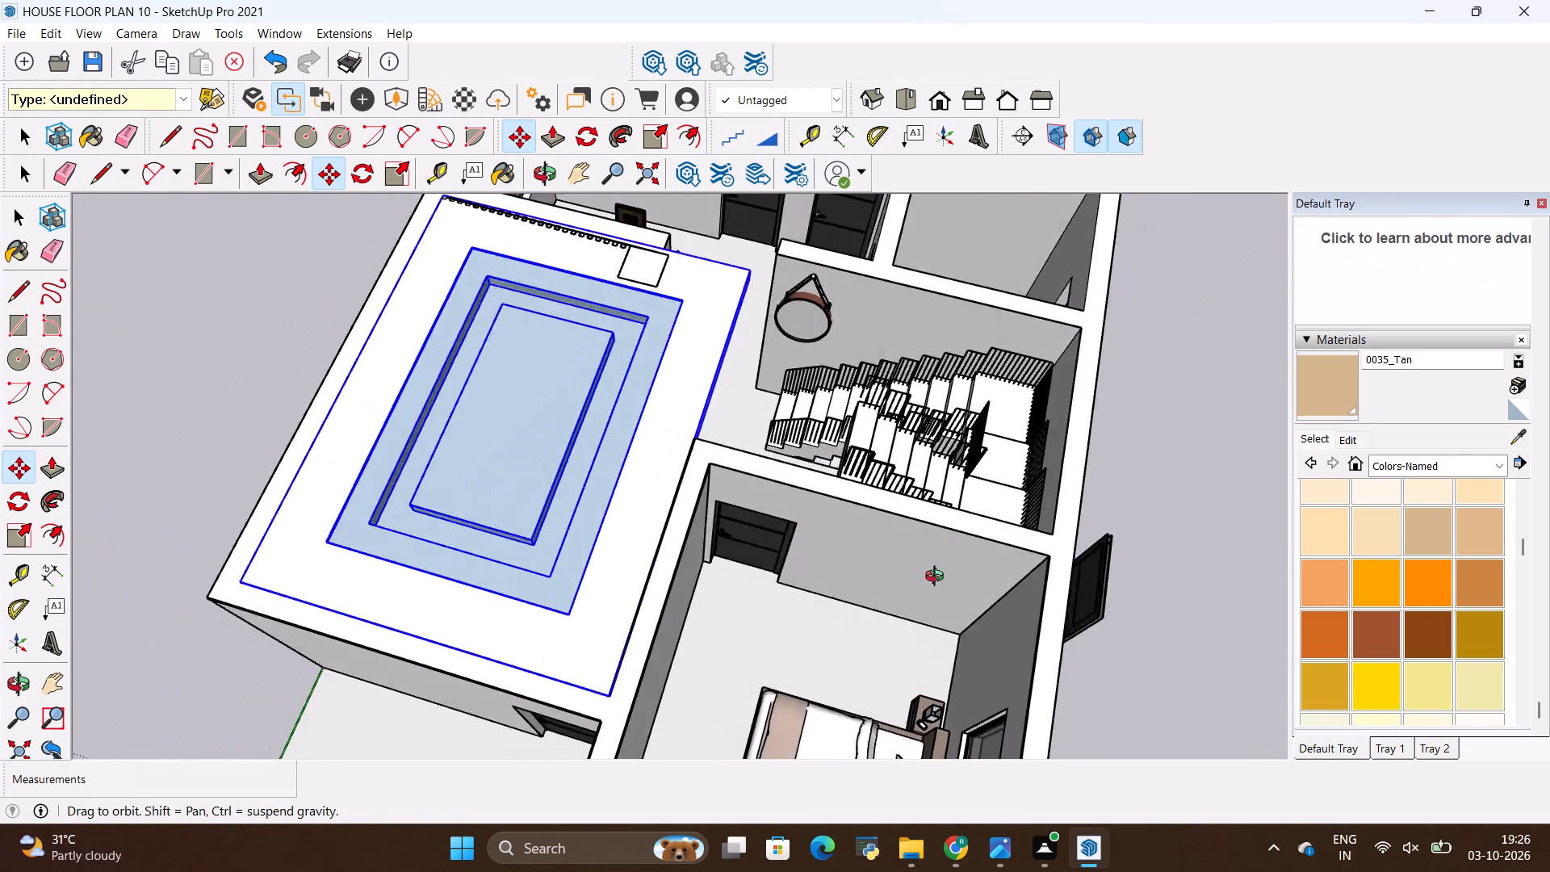
middle_drag(938, 578, 927, 442)
middle_drag(430, 589, 905, 568)
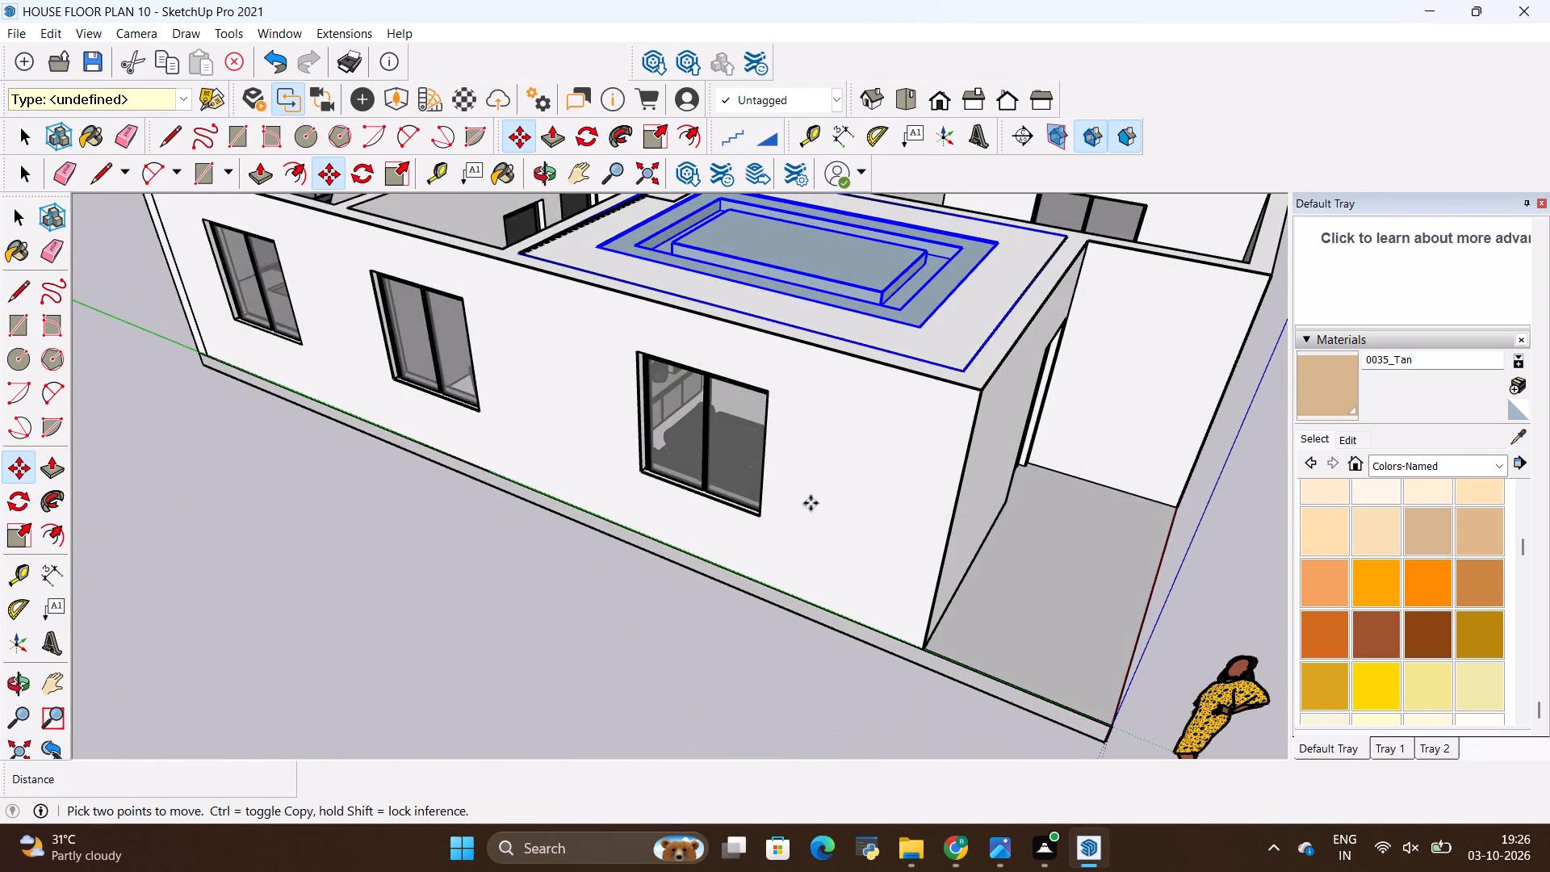
scroll(764, 381, up, 20)
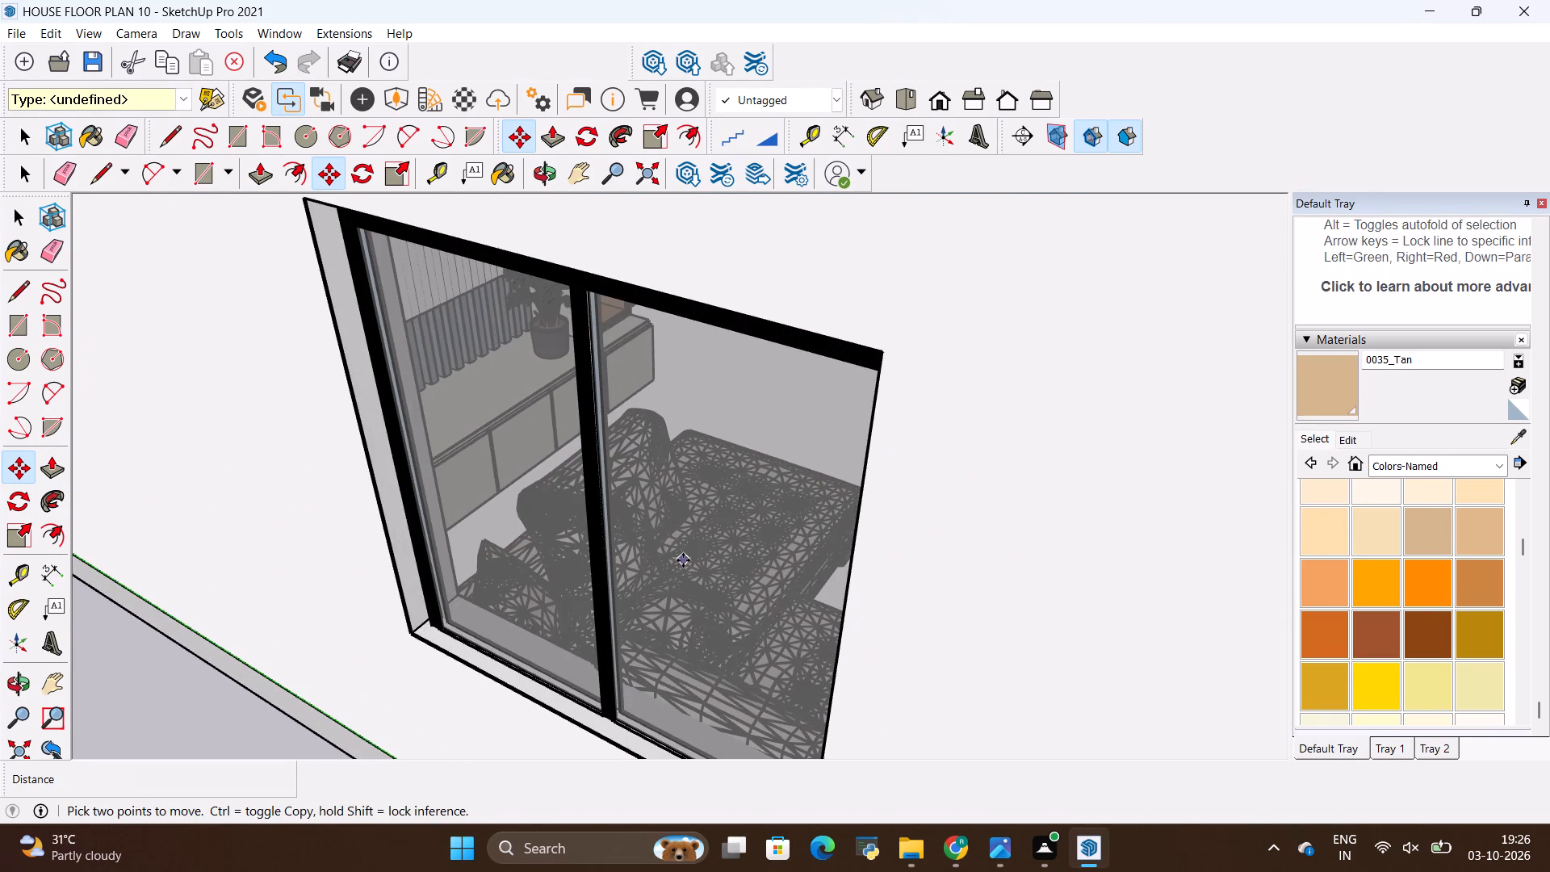
middle_drag(683, 560, 693, 368)
scroll(702, 400, down, 4)
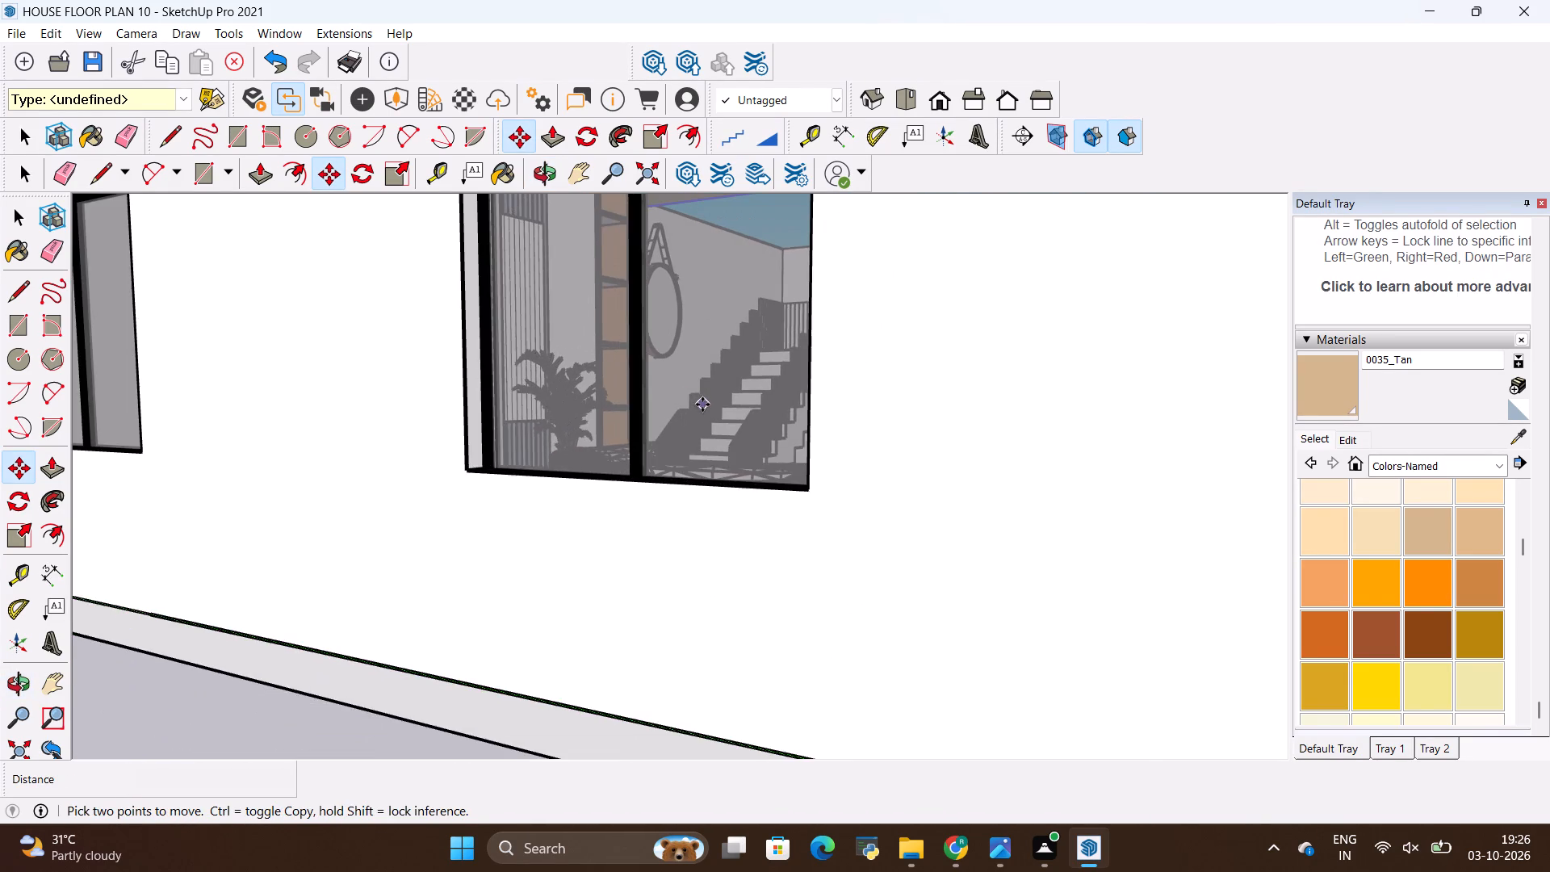
scroll(702, 406, down, 5)
scroll(804, 505, down, 15)
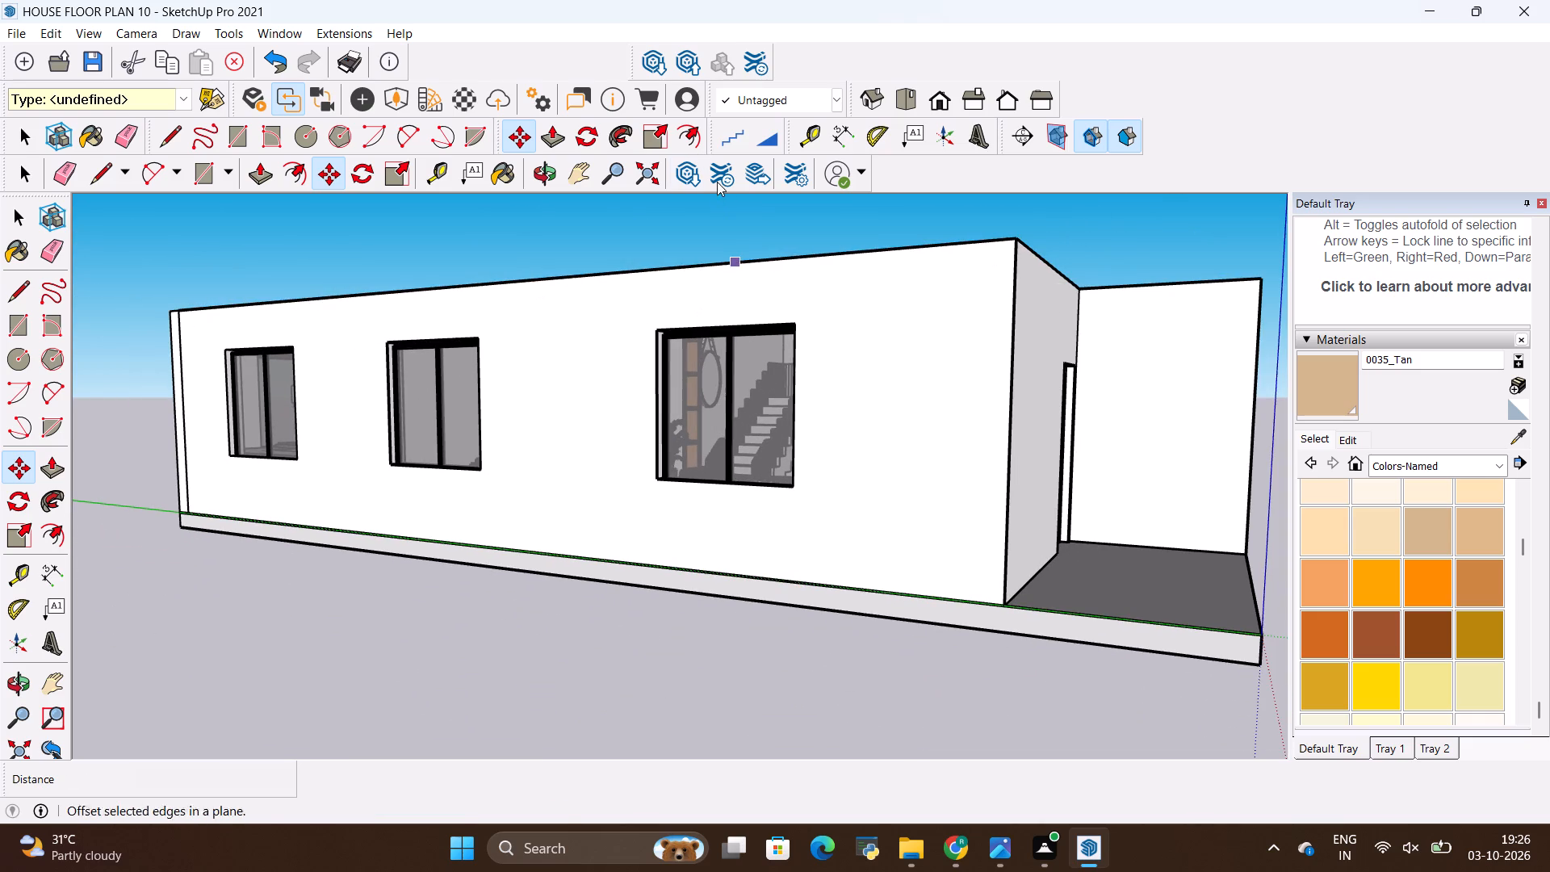
scroll(752, 222, up, 6)
scroll(660, 344, down, 6)
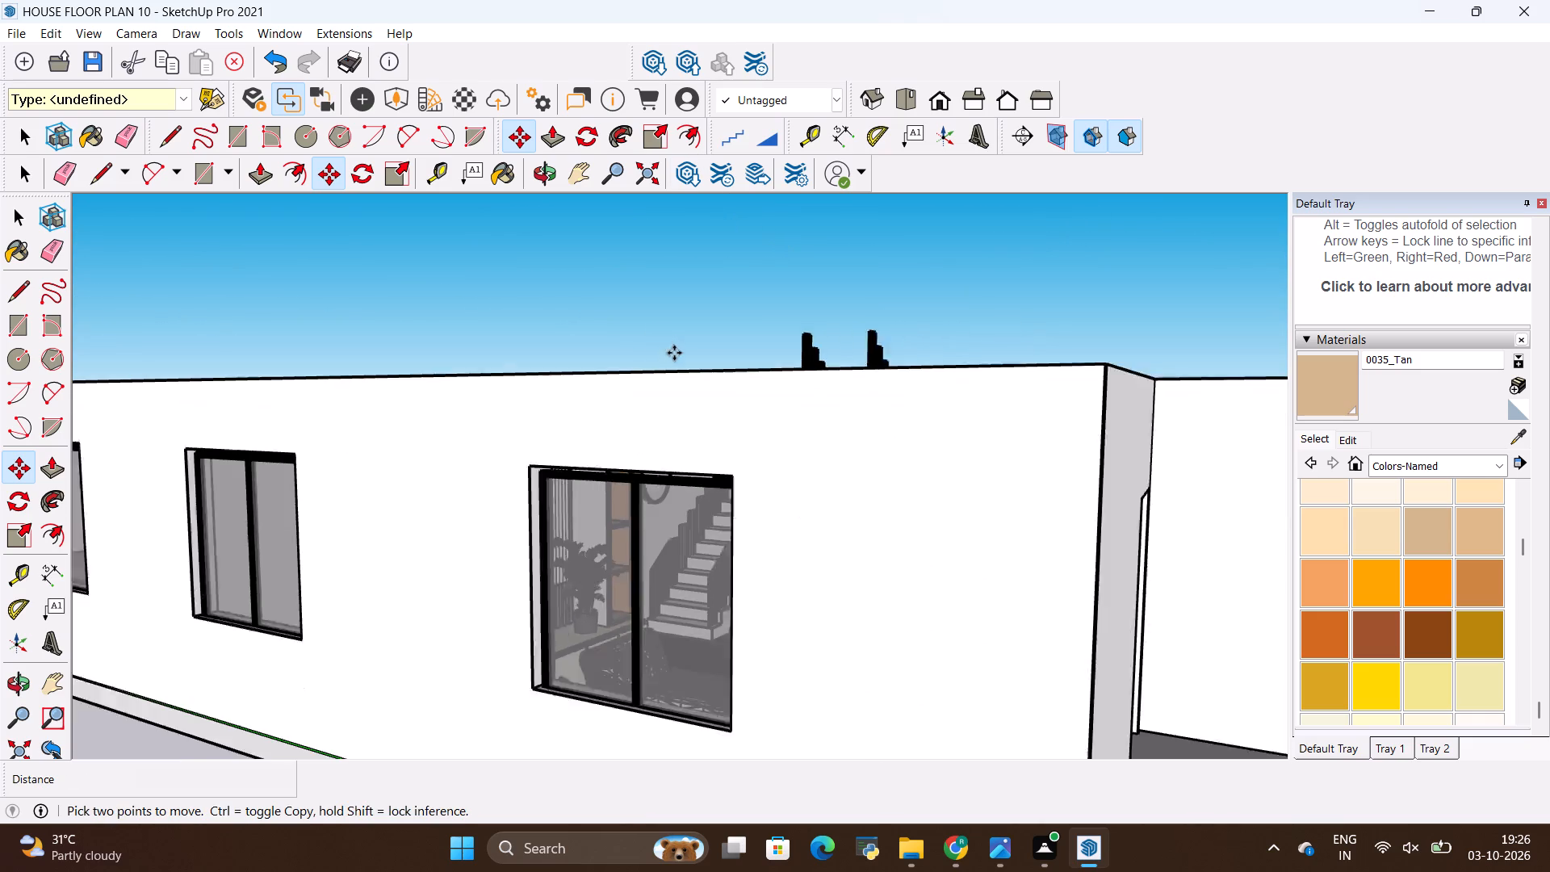
scroll(707, 485, up, 13)
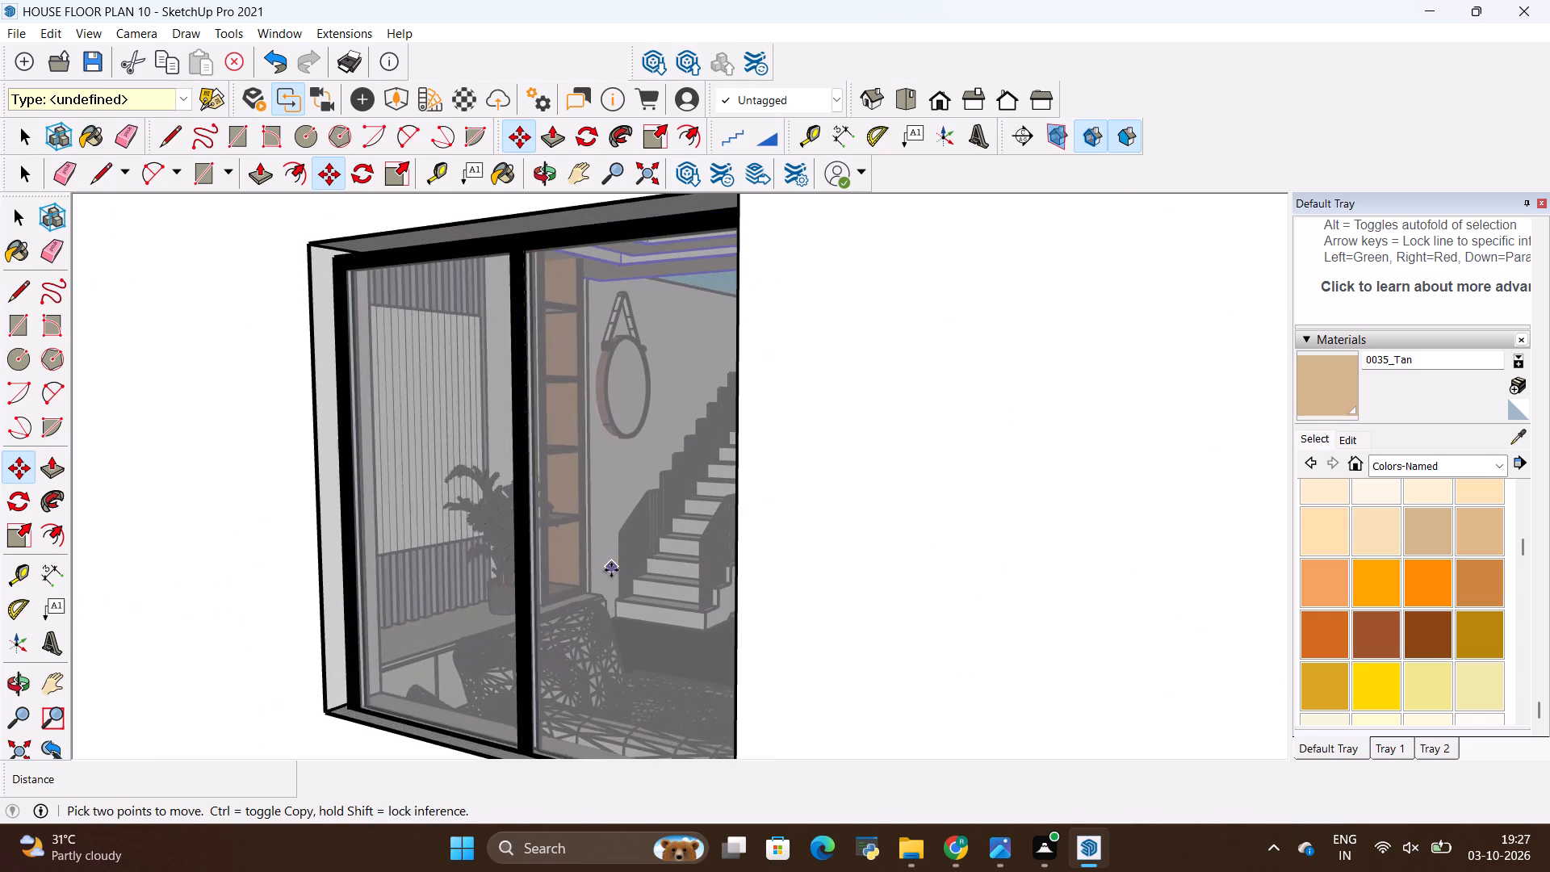
Examine the living room interior from the window inward, around the sofa, low console, slatted wall, plant and shelf unit.
scroll(611, 570, up, 7)
middle_click(668, 576)
scroll(668, 576, up, 3)
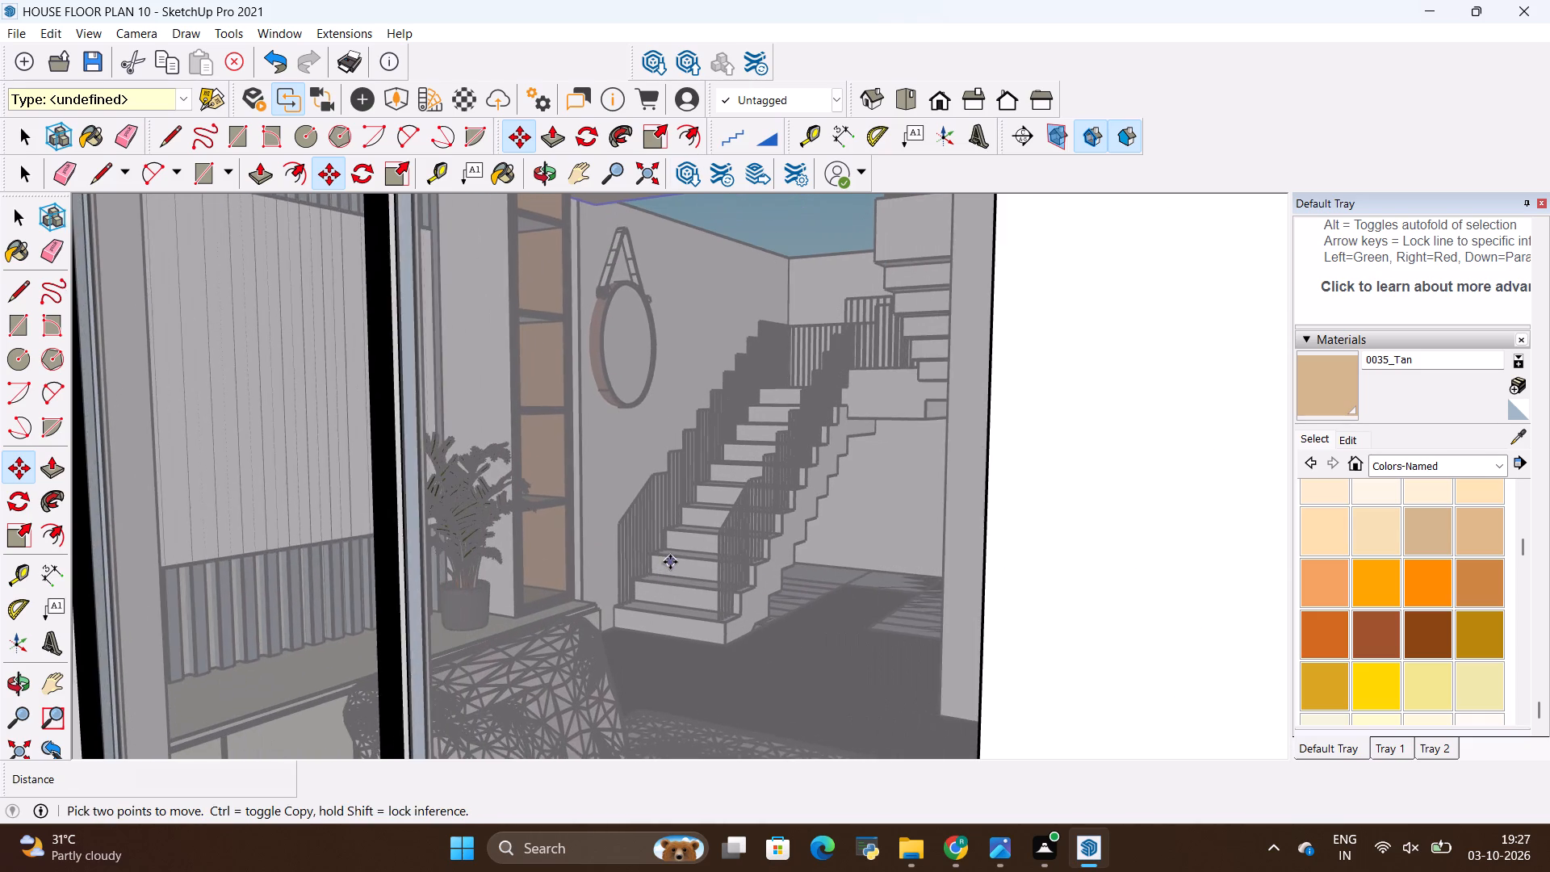
scroll(670, 562, up, 3)
scroll(765, 545, up, 1)
middle_drag(766, 545, 722, 618)
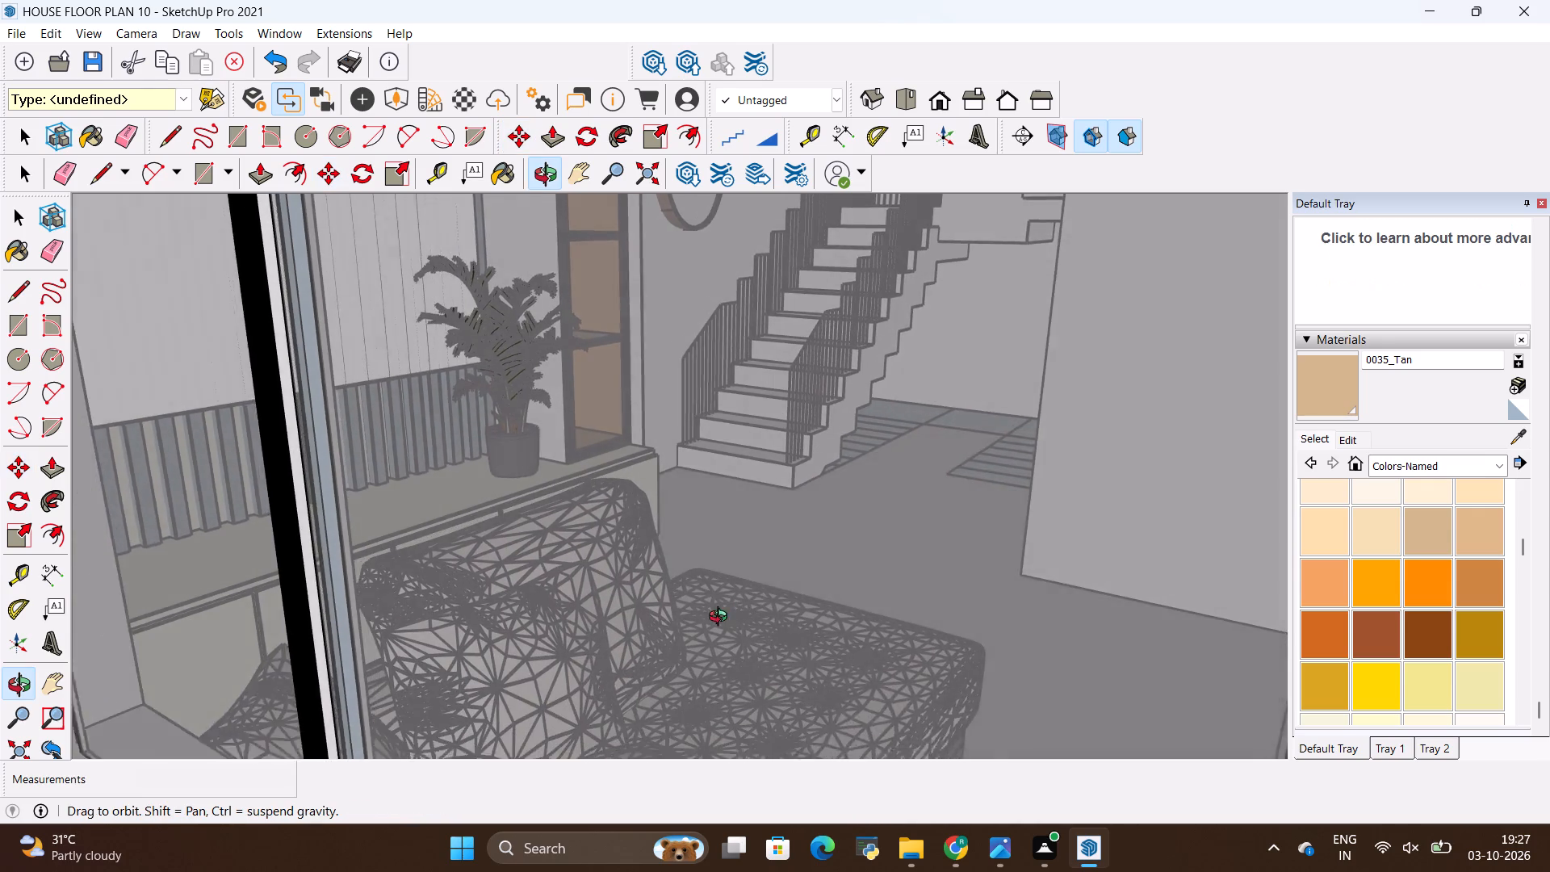
middle_drag(722, 618, 620, 645)
scroll(727, 555, up, 6)
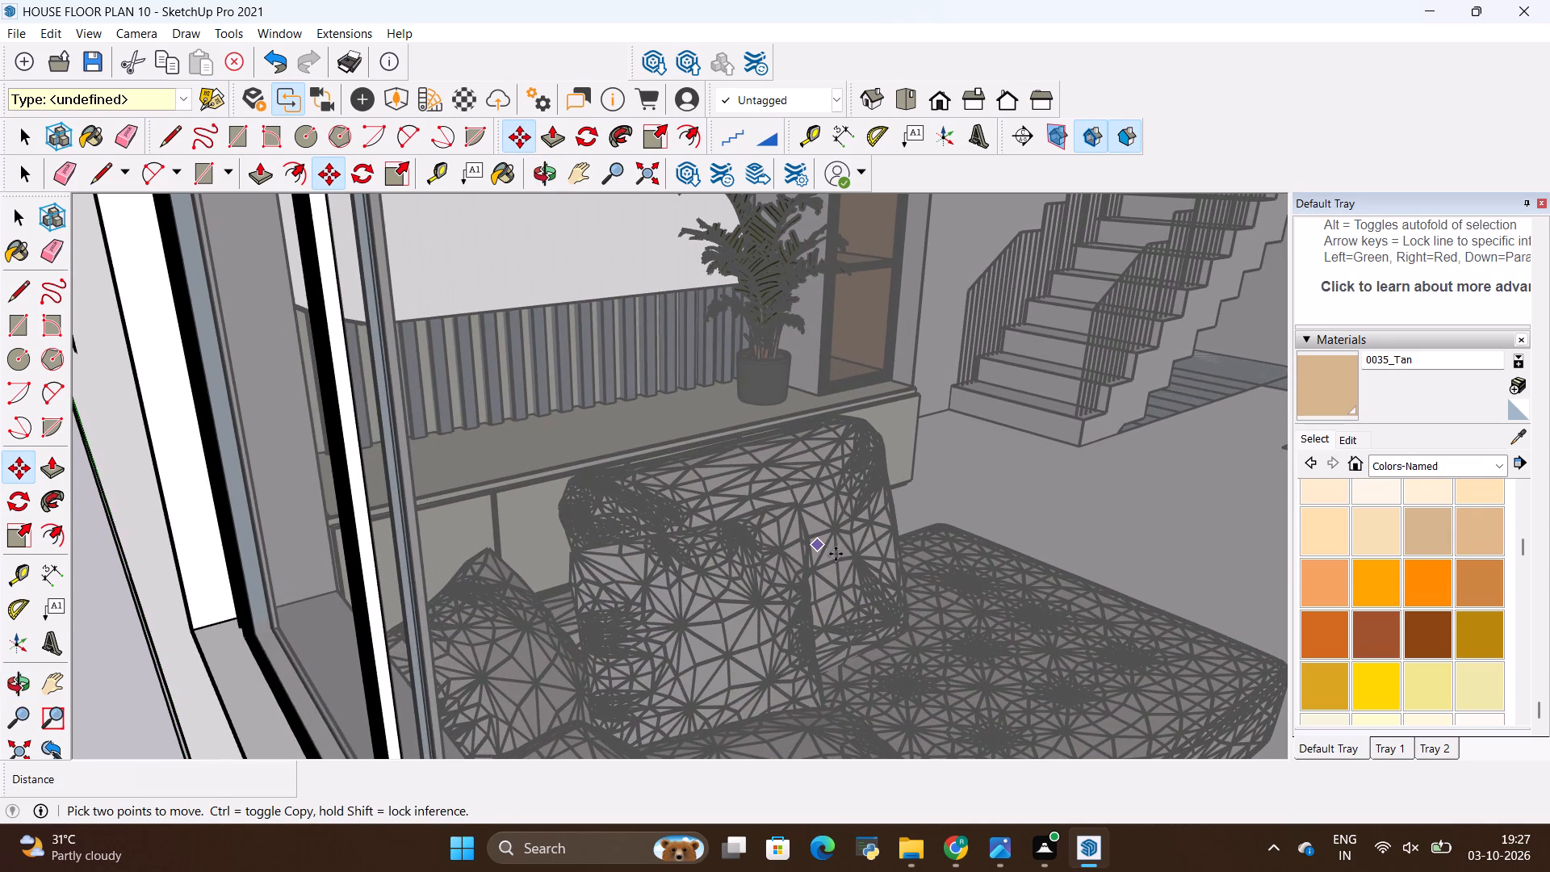
middle_drag(910, 565, 691, 584)
scroll(825, 602, up, 1)
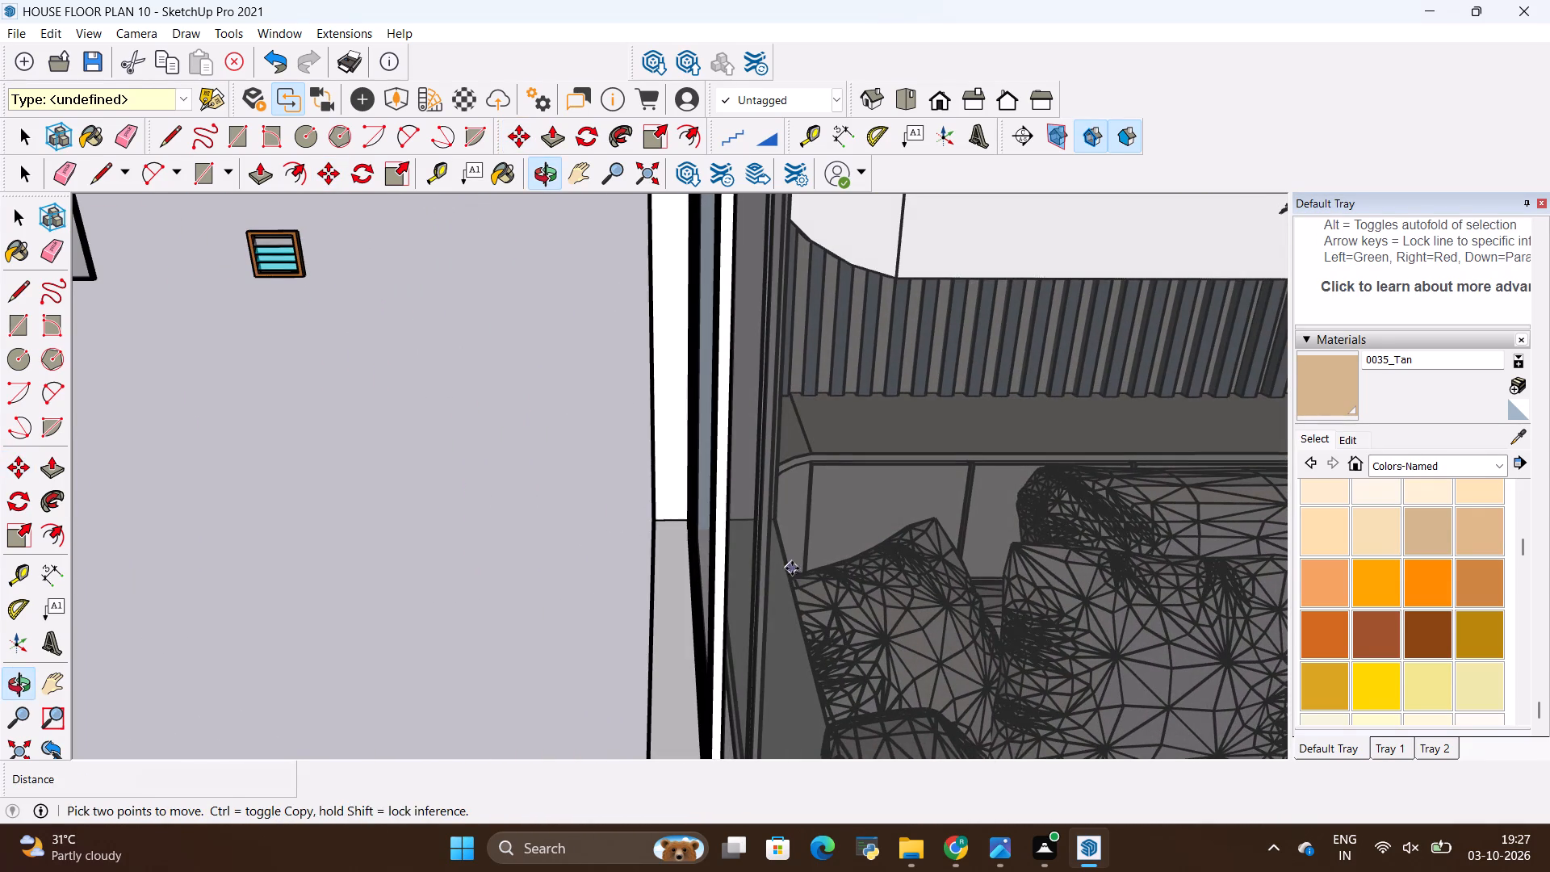
shift+middle_drag(844, 573, 297, 494)
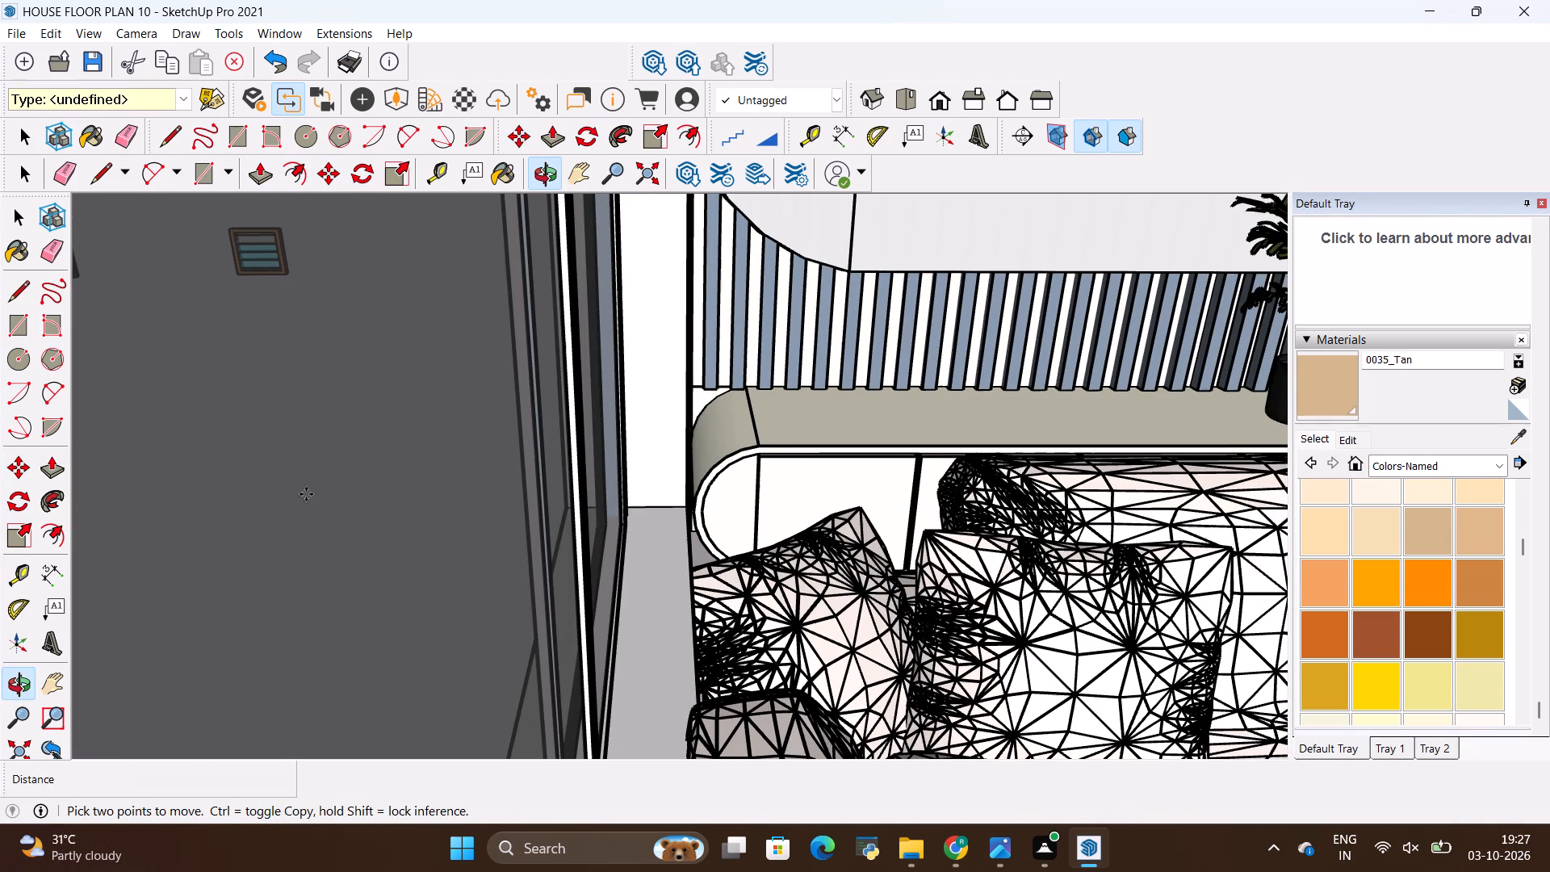
shift+middle_drag(921, 534, 383, 536)
middle_drag(385, 554, 525, 660)
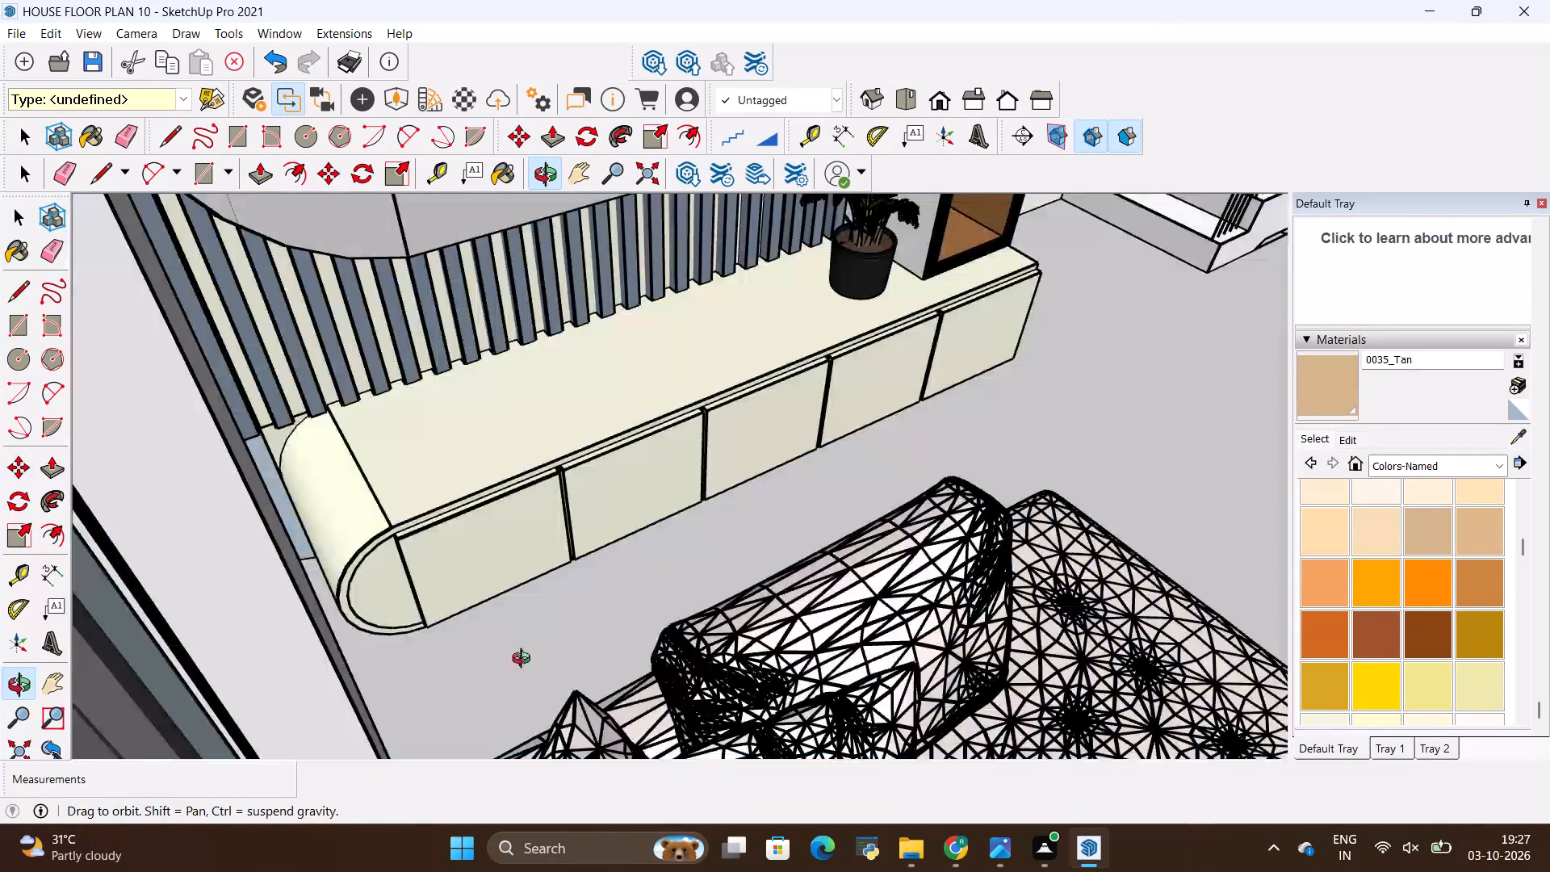
middle_drag(525, 660, 421, 573)
shift+middle_drag(1158, 562, 1003, 544)
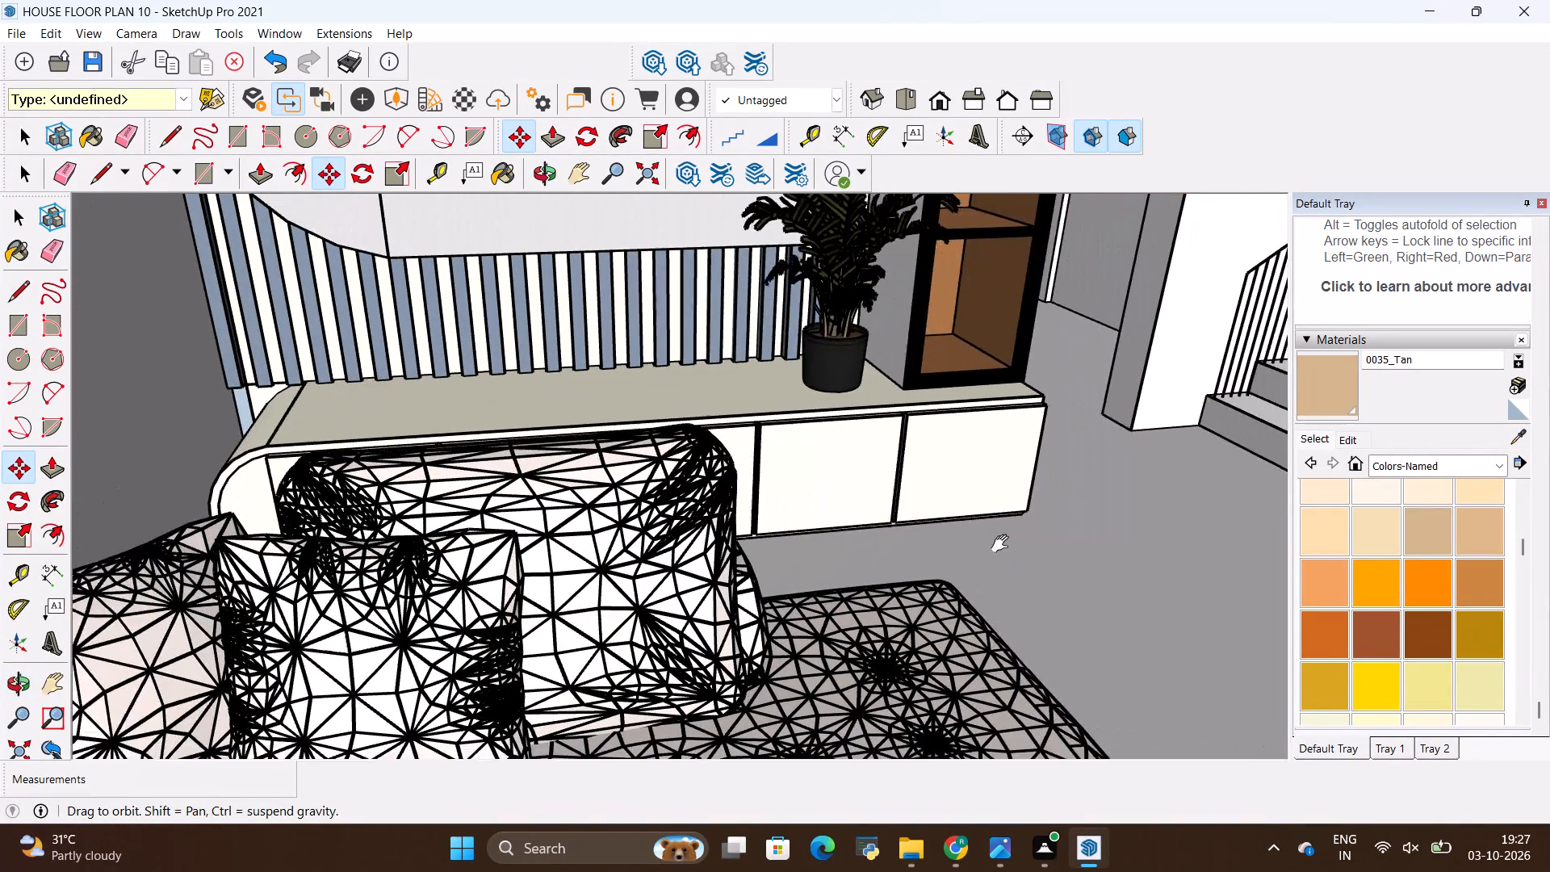
shift+middle_drag(1003, 544, 882, 758)
middle_drag(833, 667, 826, 632)
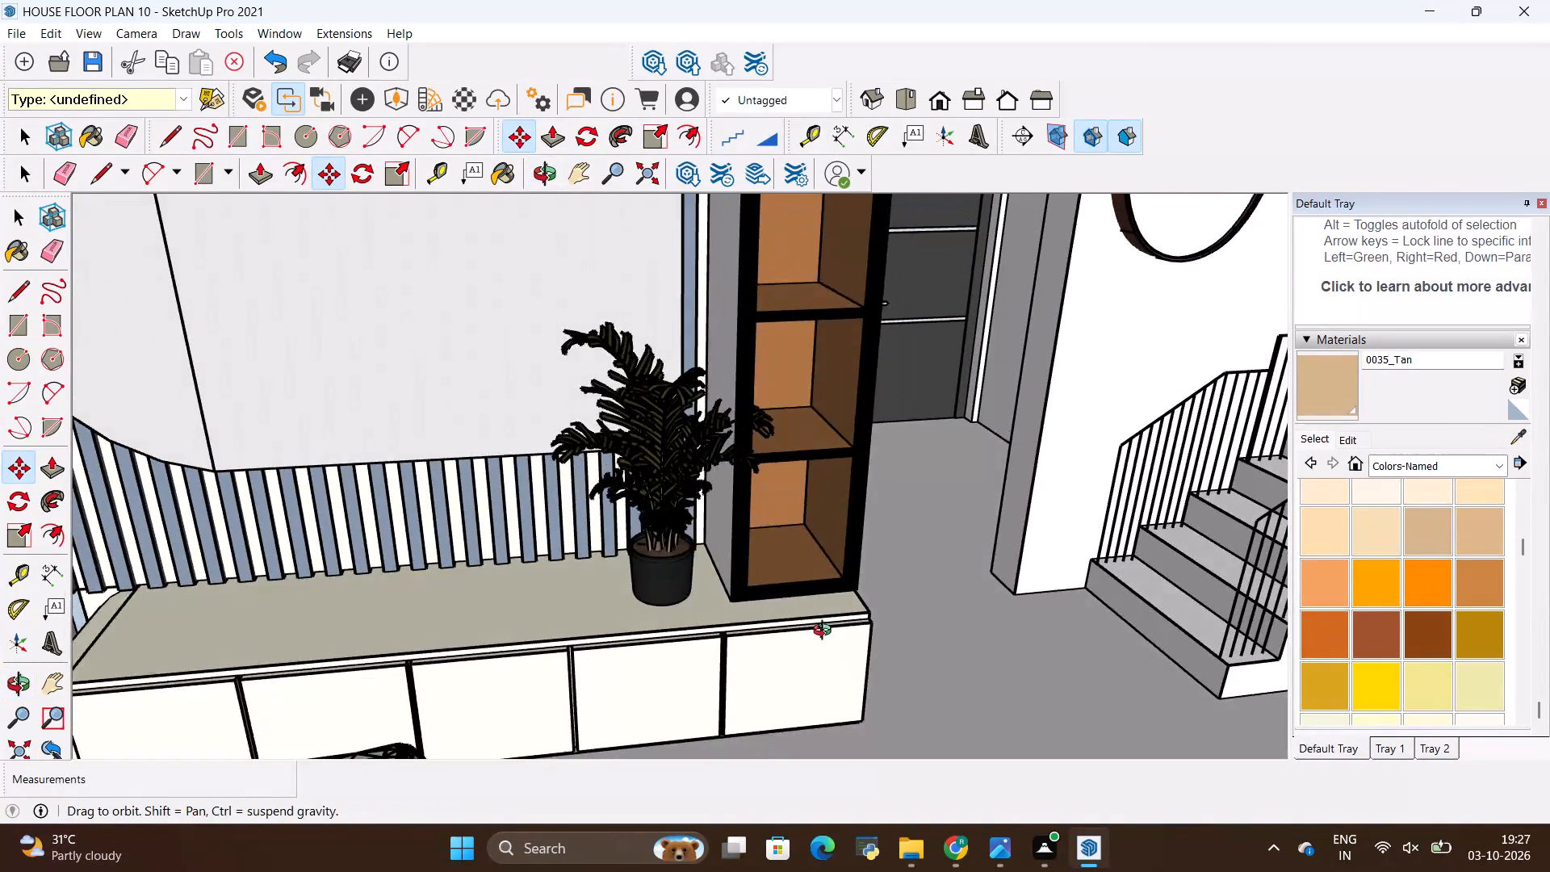
middle_drag(826, 632, 819, 563)
Inspect the ceiling panel and the living room's outer walls and windows from outside the house.
scroll(855, 573, down, 4)
scroll(1012, 571, down, 3)
scroll(988, 557, up, 14)
scroll(982, 543, down, 14)
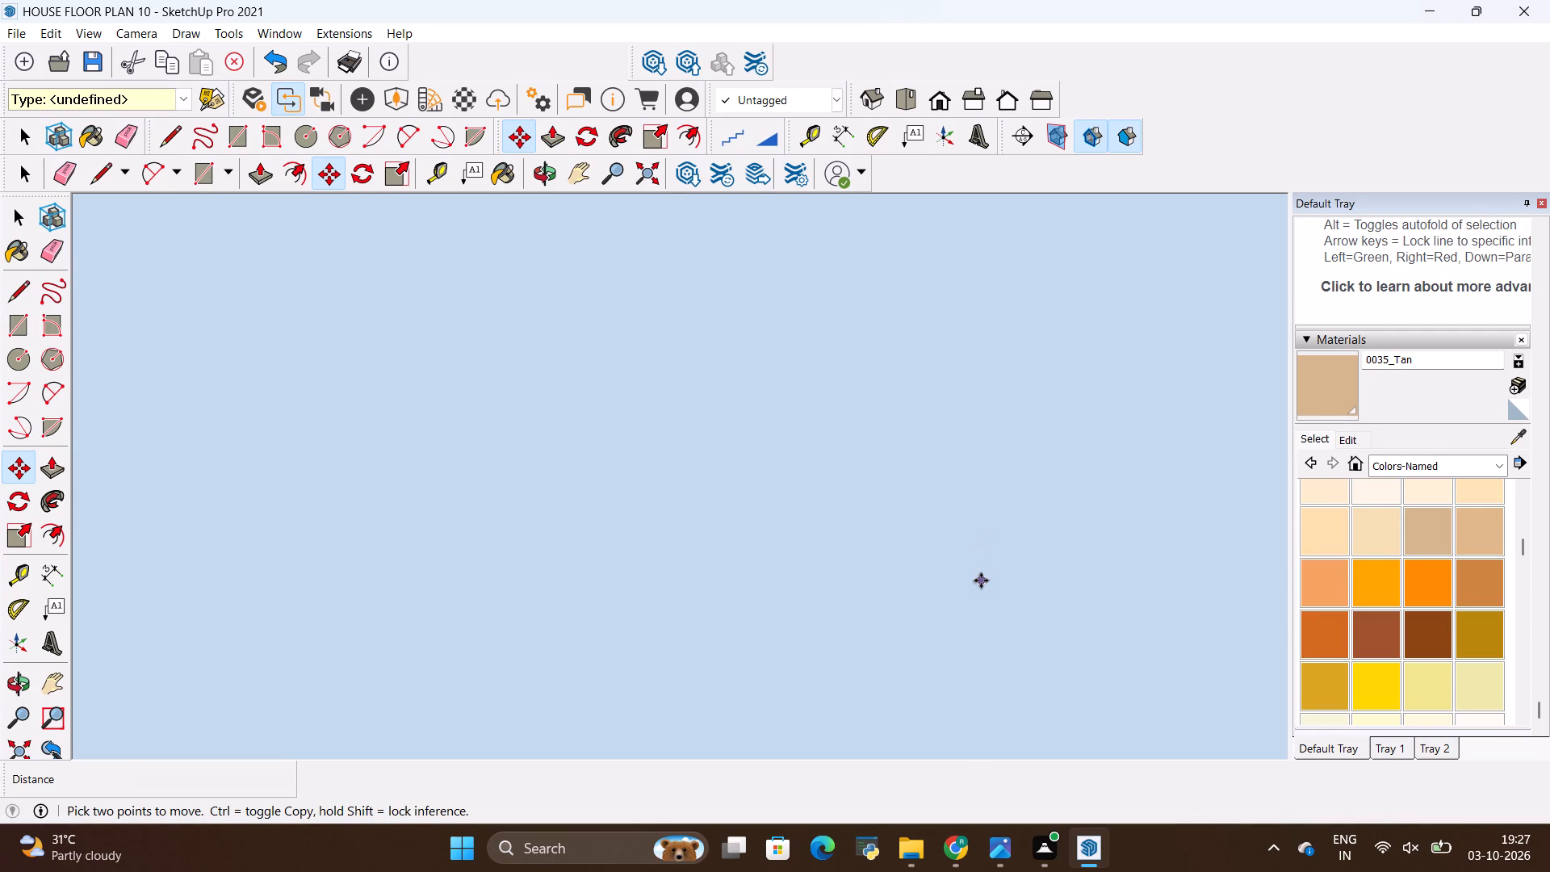
scroll(981, 581, down, 15)
scroll(982, 581, down, 12)
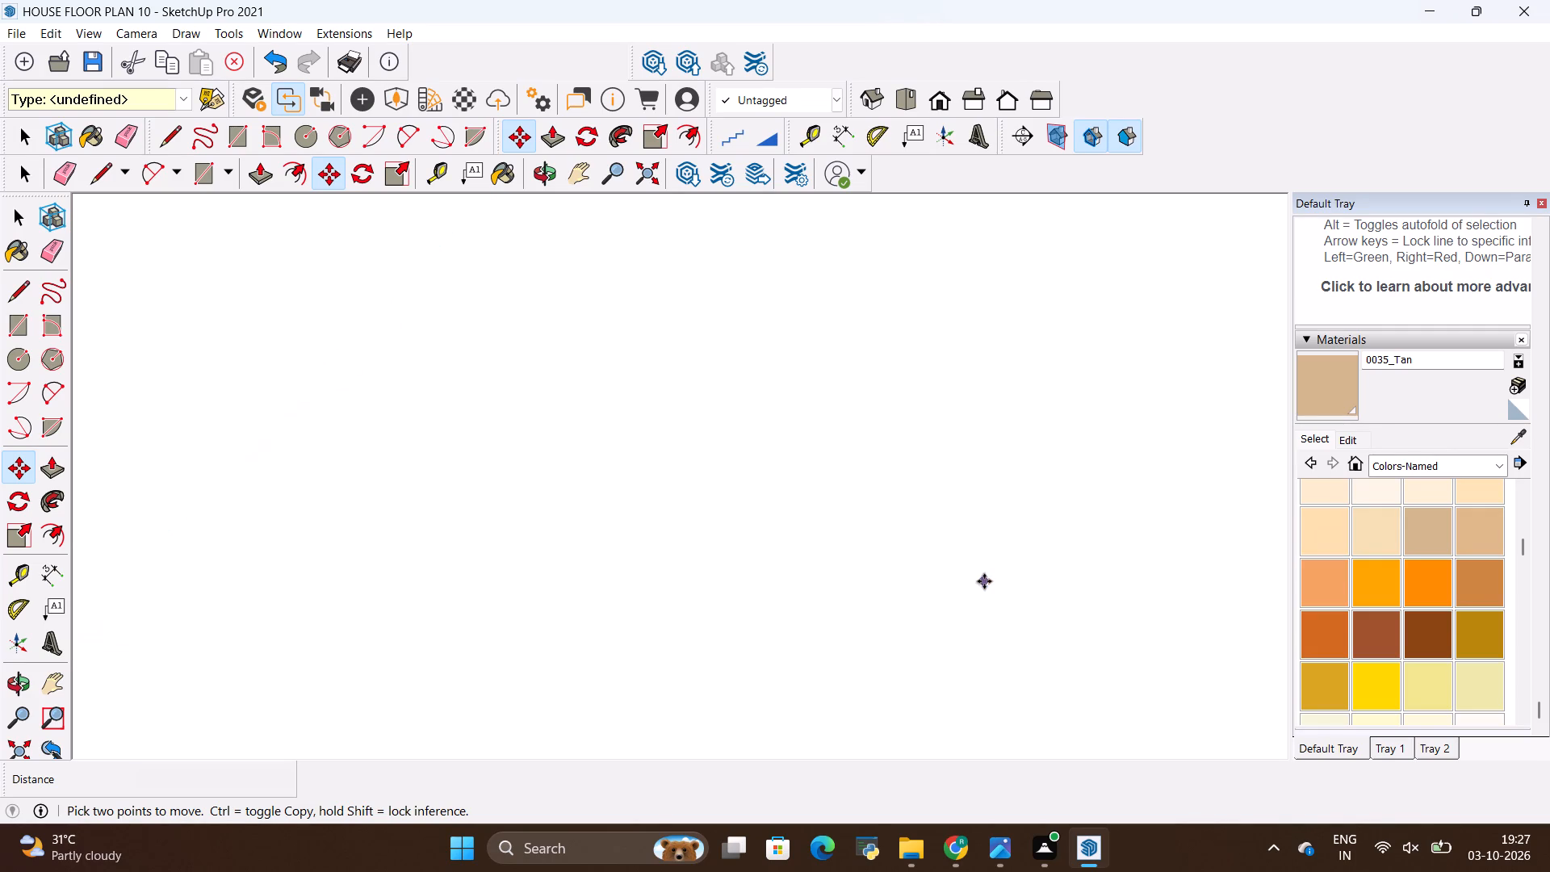
scroll(984, 581, down, 20)
scroll(984, 581, down, 13)
scroll(992, 569, down, 19)
middle_drag(928, 544, 1061, 636)
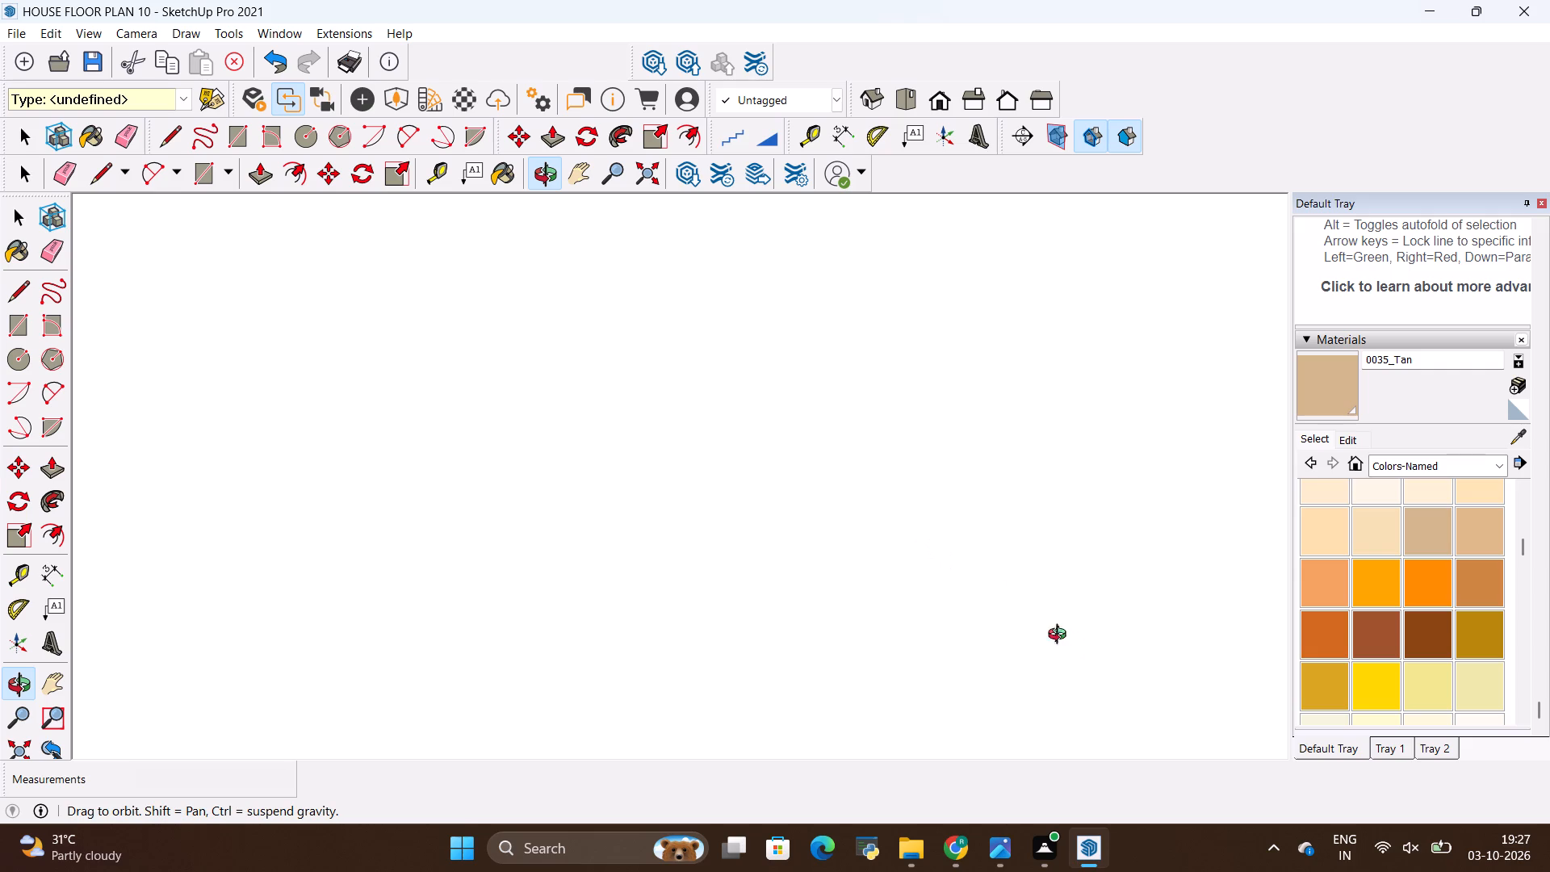
middle_drag(1061, 636, 1122, 691)
scroll(1071, 634, down, 20)
scroll(1071, 634, down, 4)
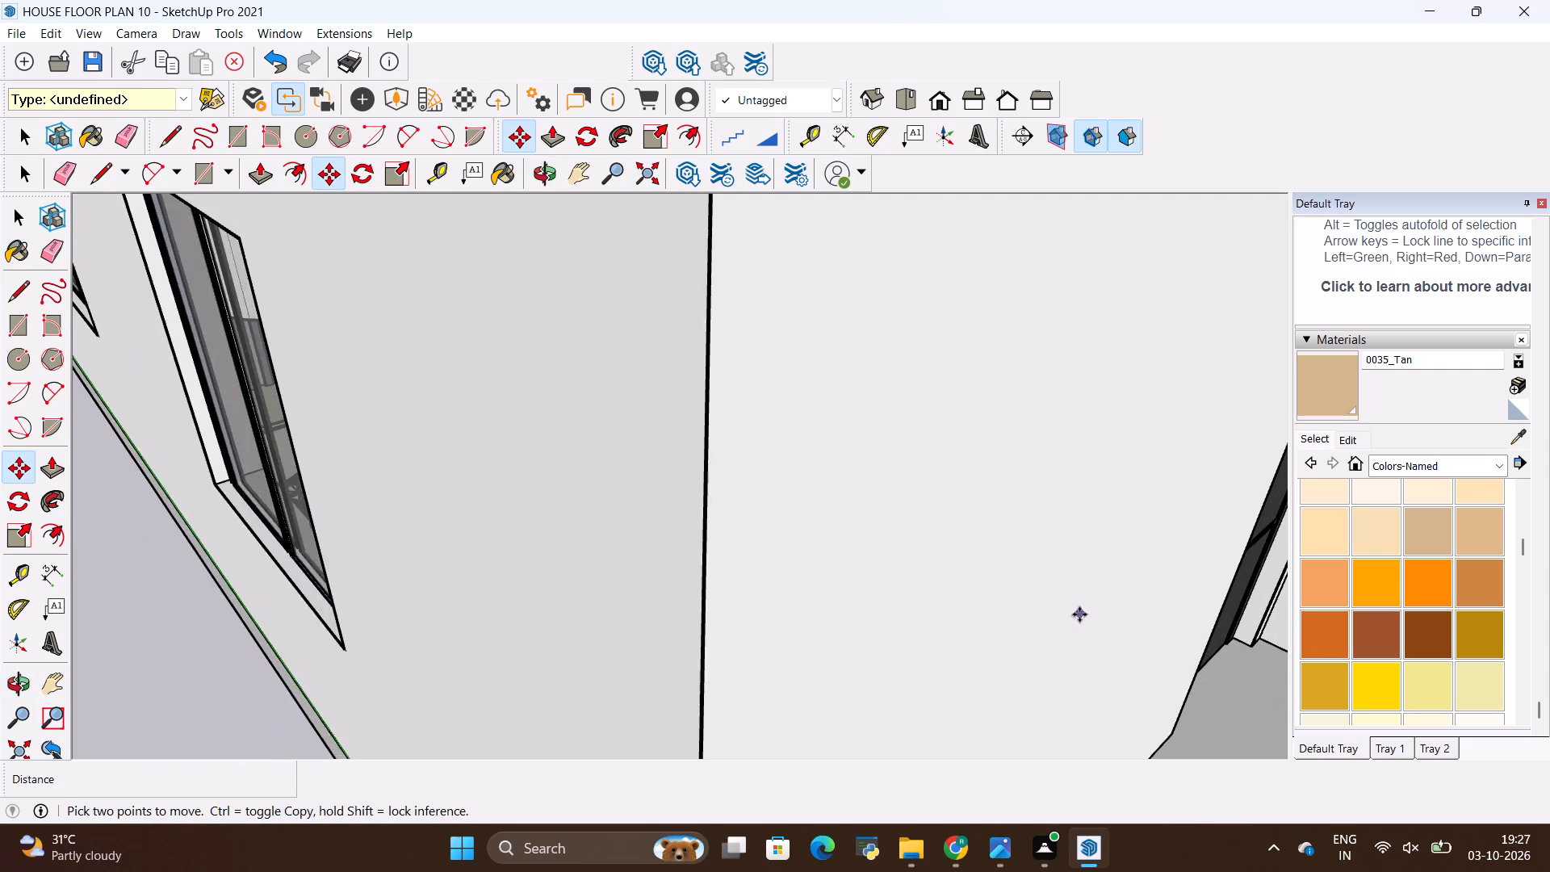
scroll(1079, 614, down, 20)
middle_drag(835, 596, 920, 624)
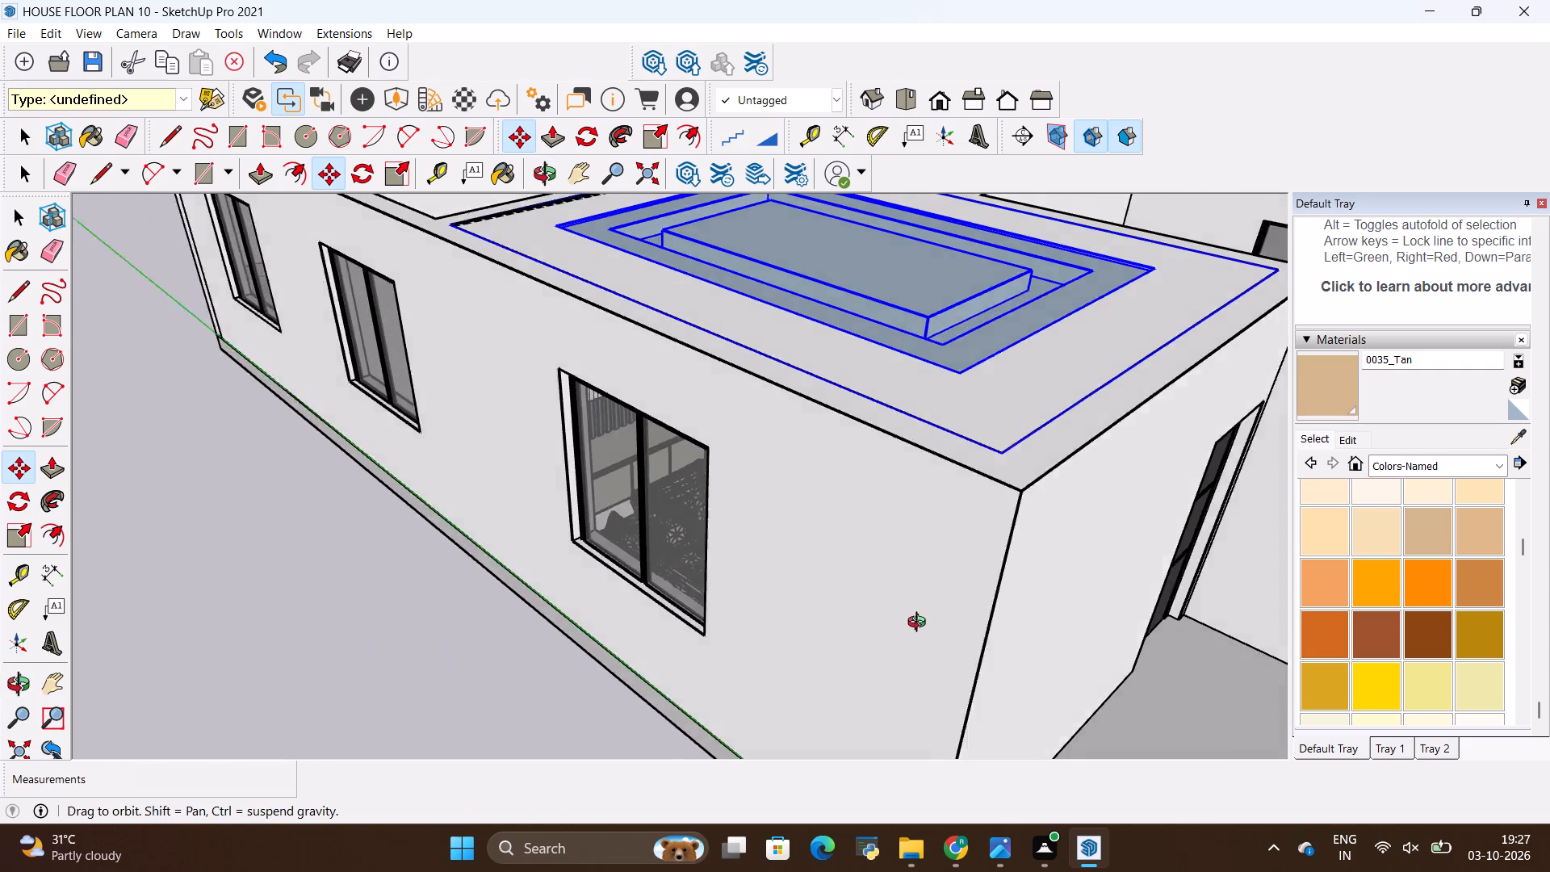
middle_drag(920, 624, 1075, 555)
Examine the living room interior under the ceiling again, from the sofa towards the console, shelf unit, door and staircase.
scroll(883, 441, up, 10)
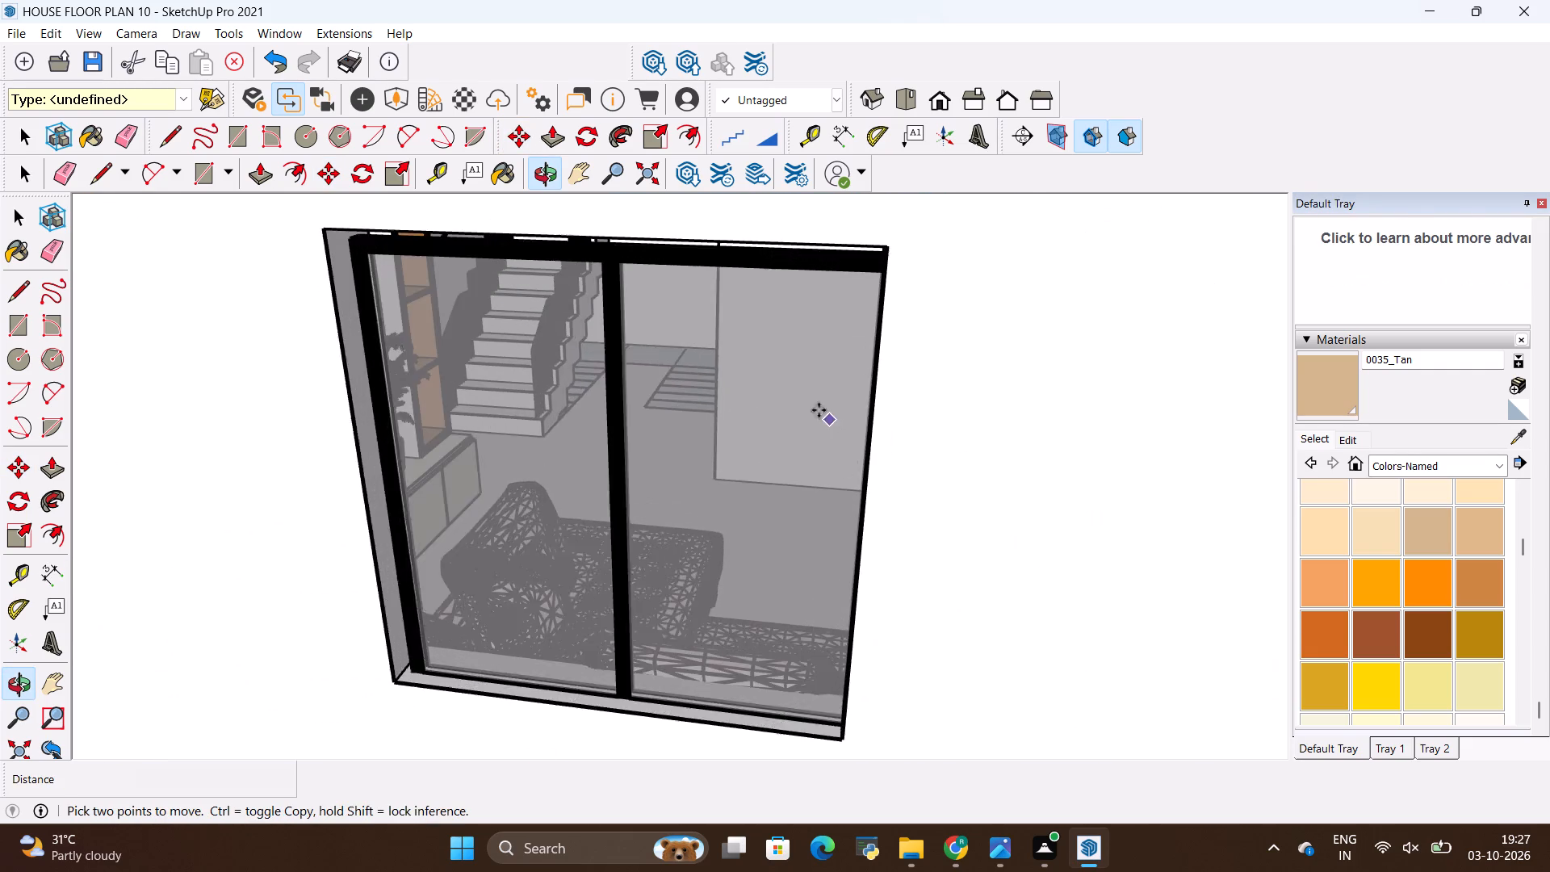
scroll(819, 410, up, 20)
scroll(819, 410, up, 6)
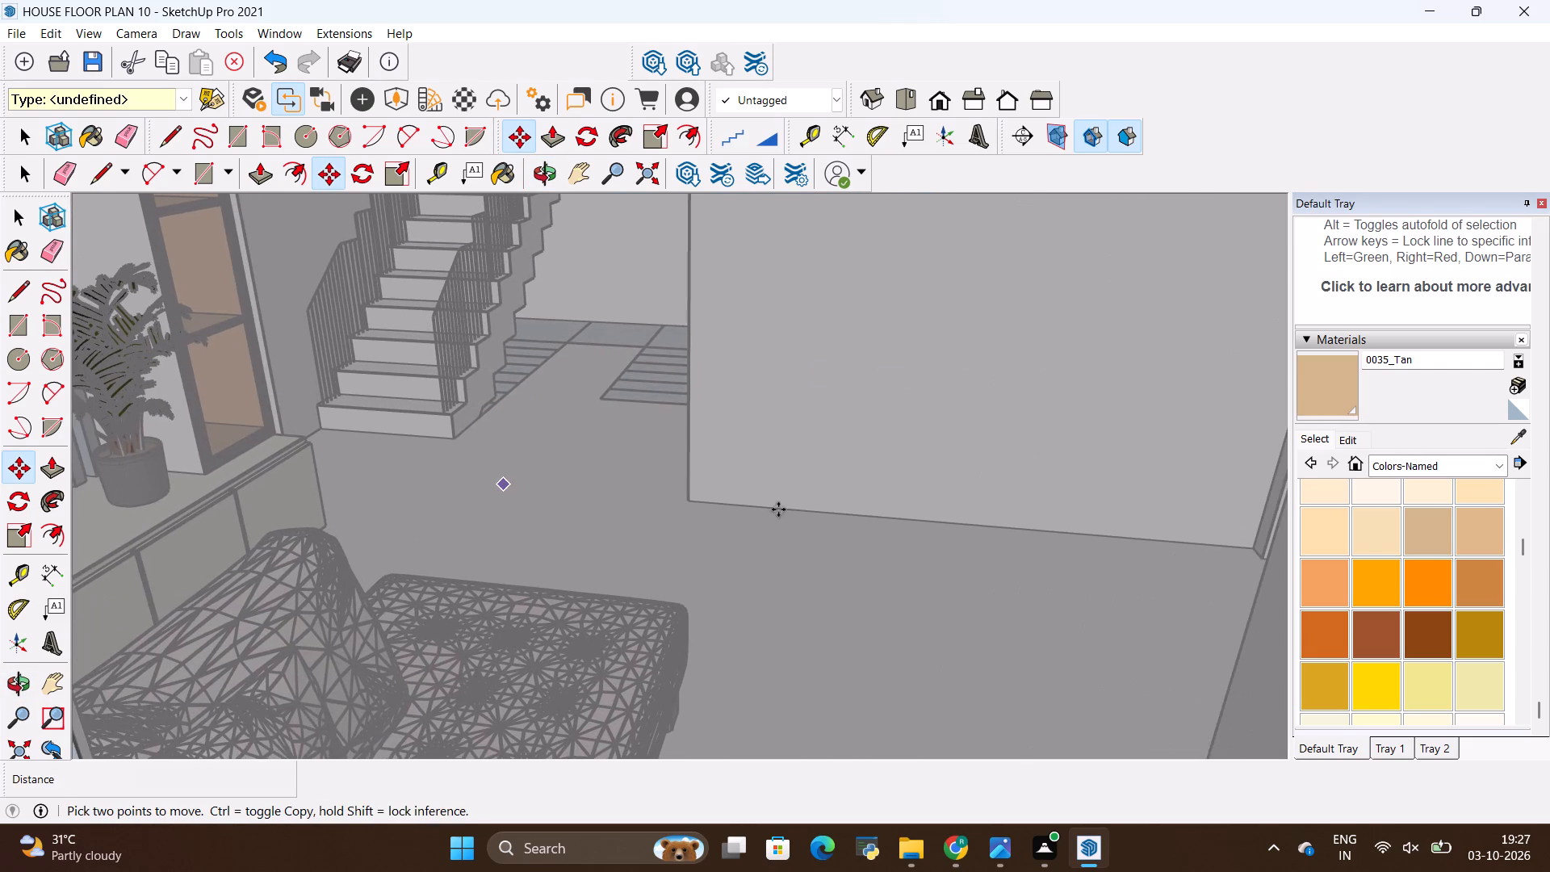
scroll(791, 507, up, 1)
middle_drag(791, 507, 505, 623)
shift+middle_drag(823, 610, 294, 570)
shift+middle_drag(697, 551, 388, 611)
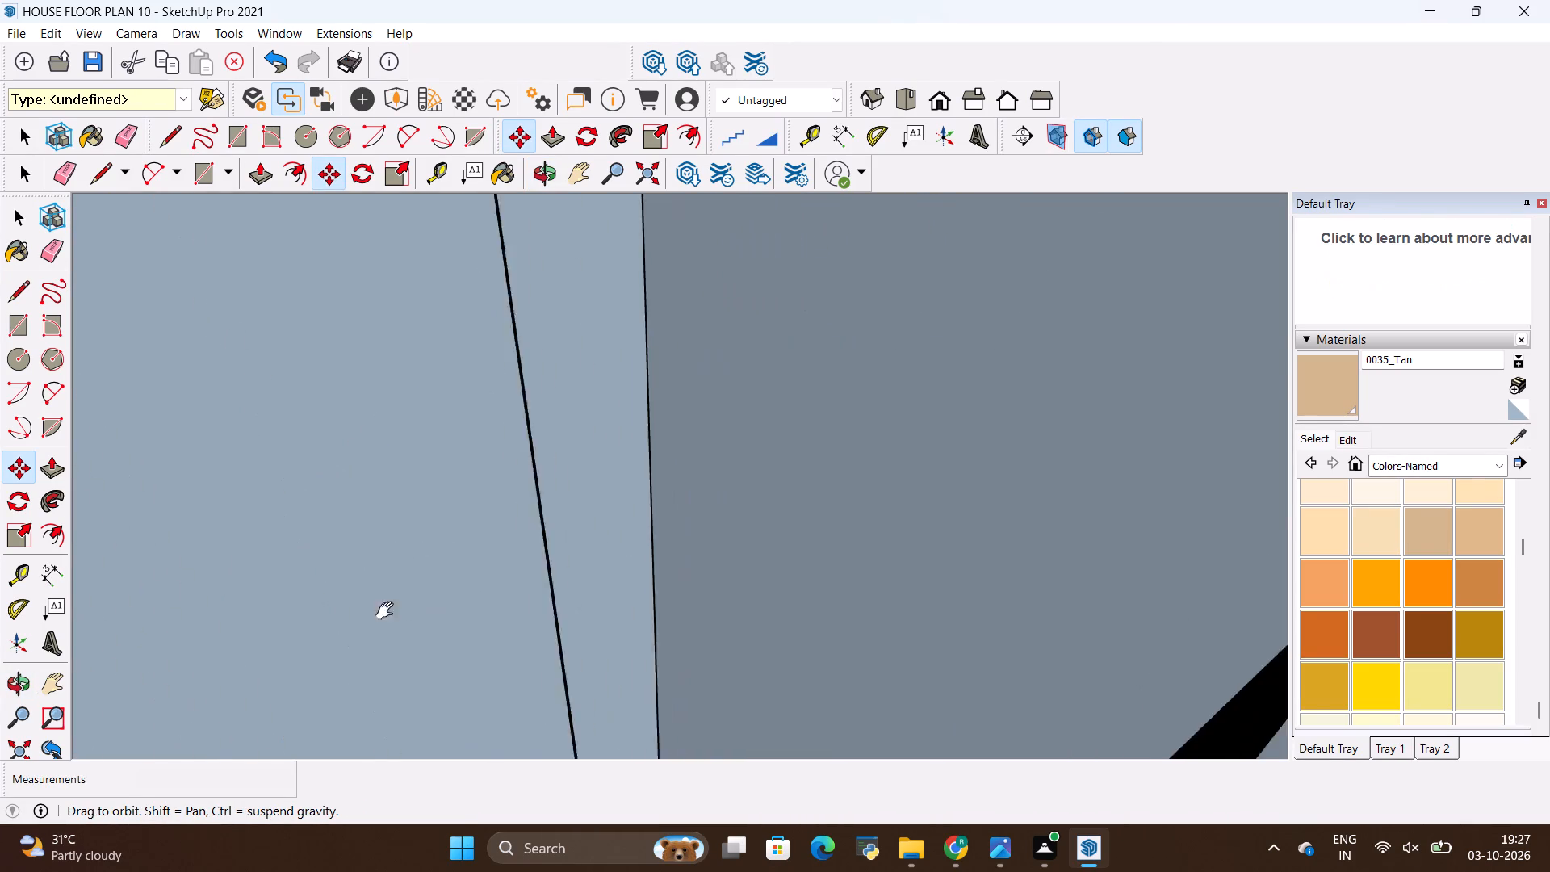
shift+middle_drag(388, 611, 107, 632)
shift+middle_drag(735, 563, 149, 622)
shift+middle_drag(921, 551, 335, 553)
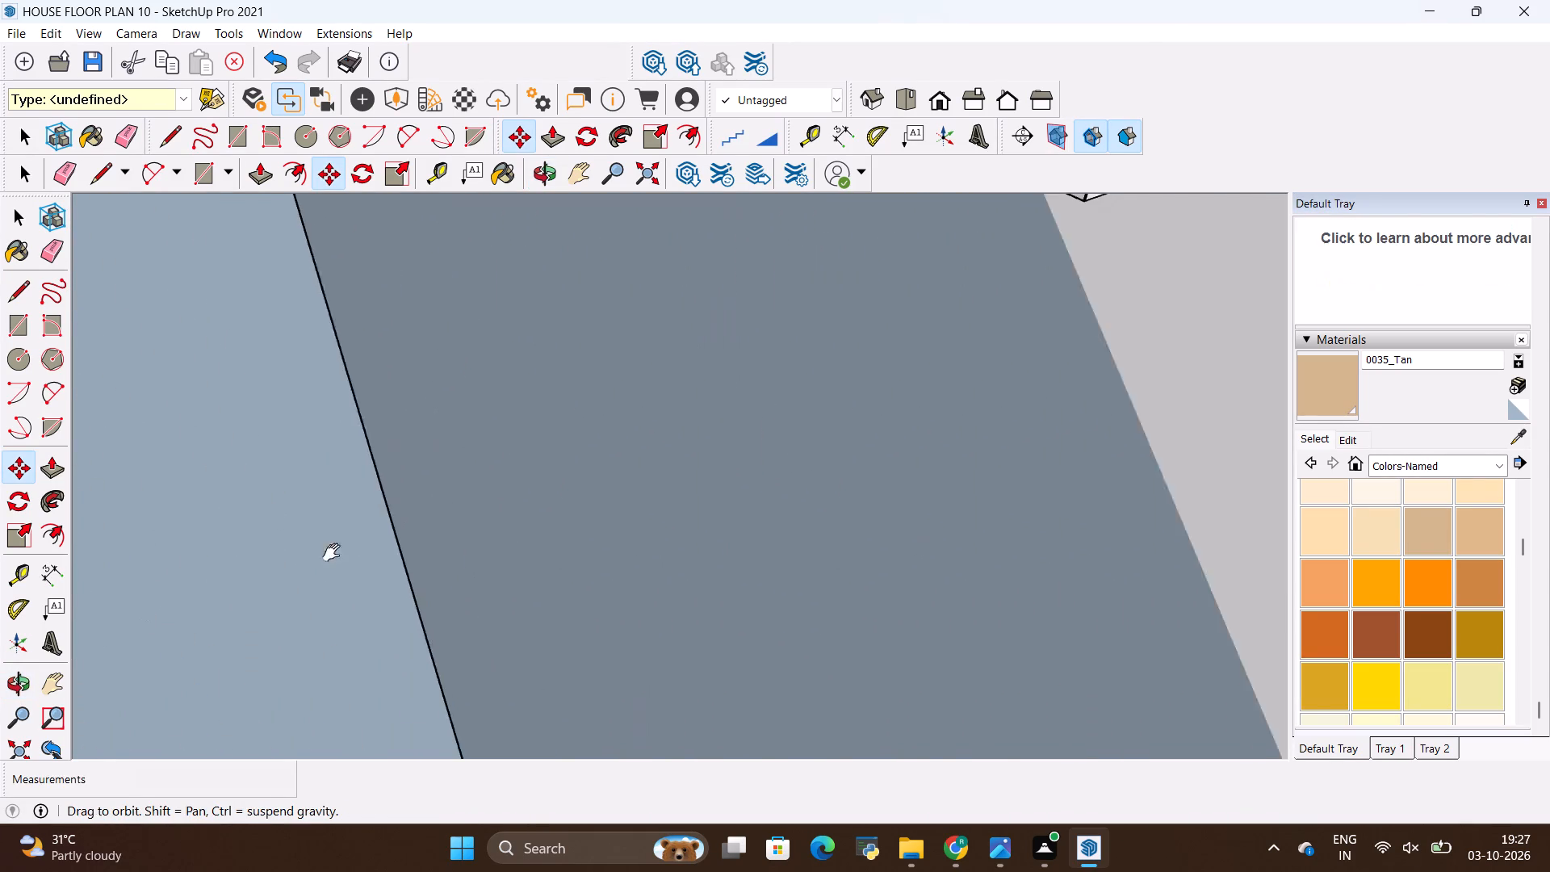
shift+middle_drag(335, 553, 267, 557)
shift+middle_drag(976, 521, 620, 638)
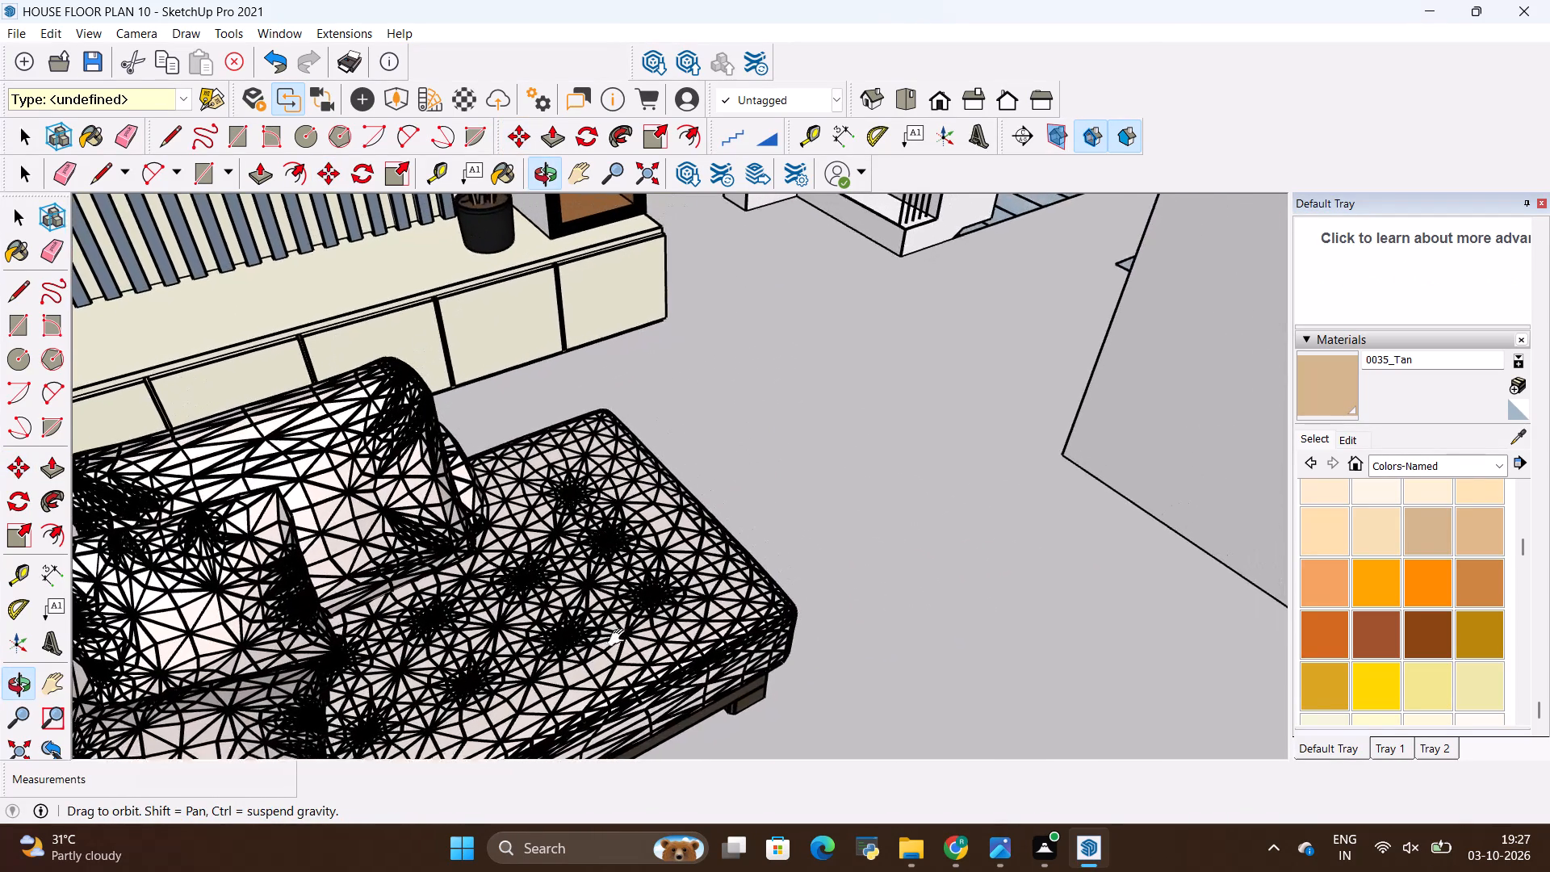
shift+middle_drag(620, 638, 680, 650)
middle_drag(843, 573, 812, 495)
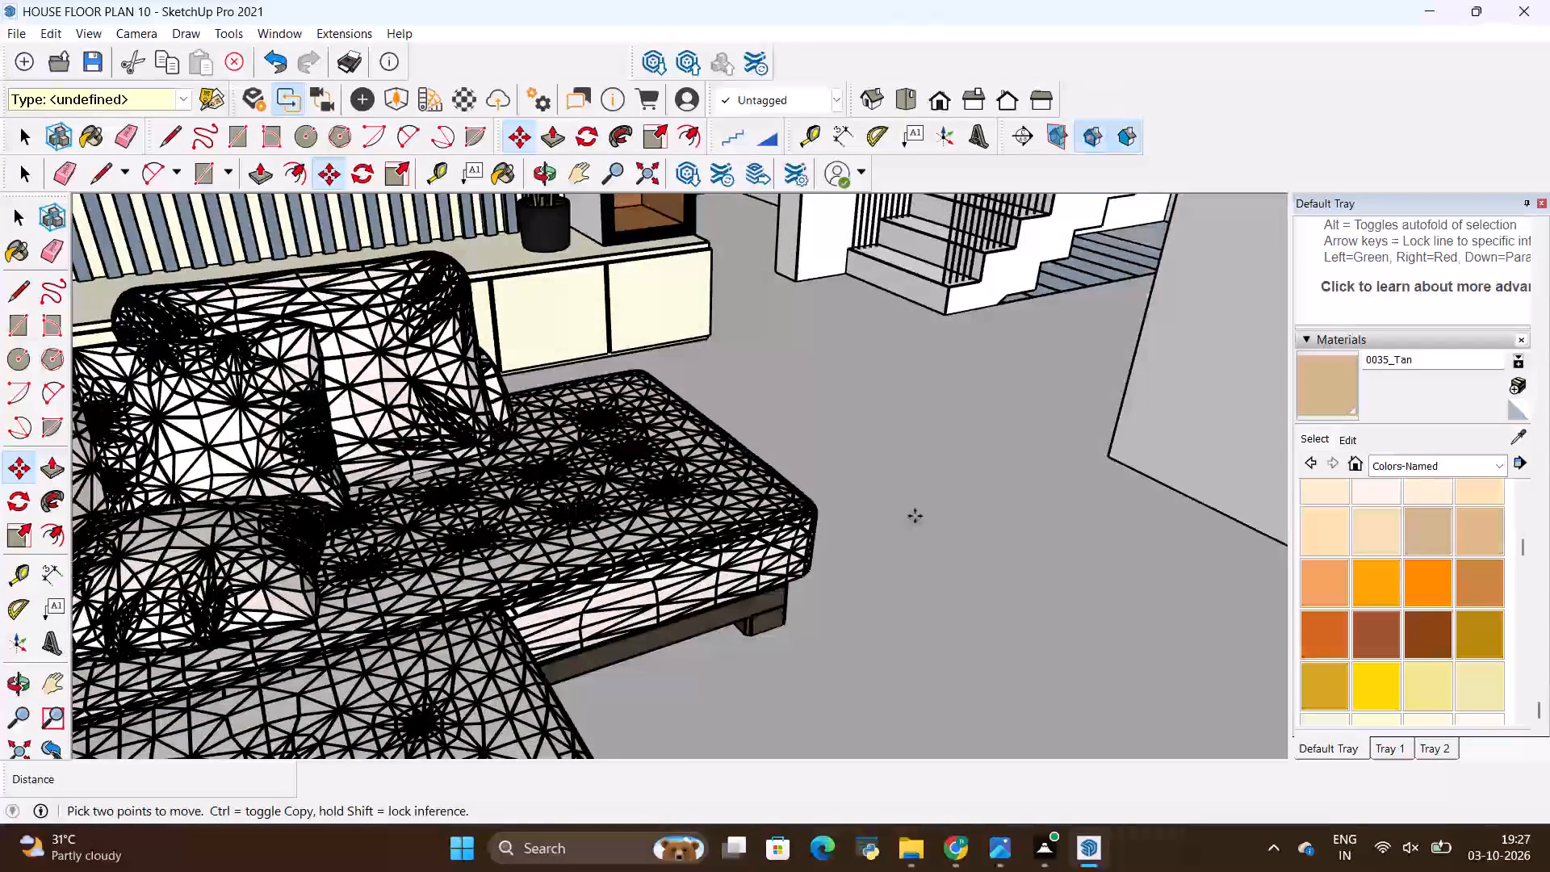
scroll(915, 517, down, 2)
shift+middle_drag(912, 405, 867, 711)
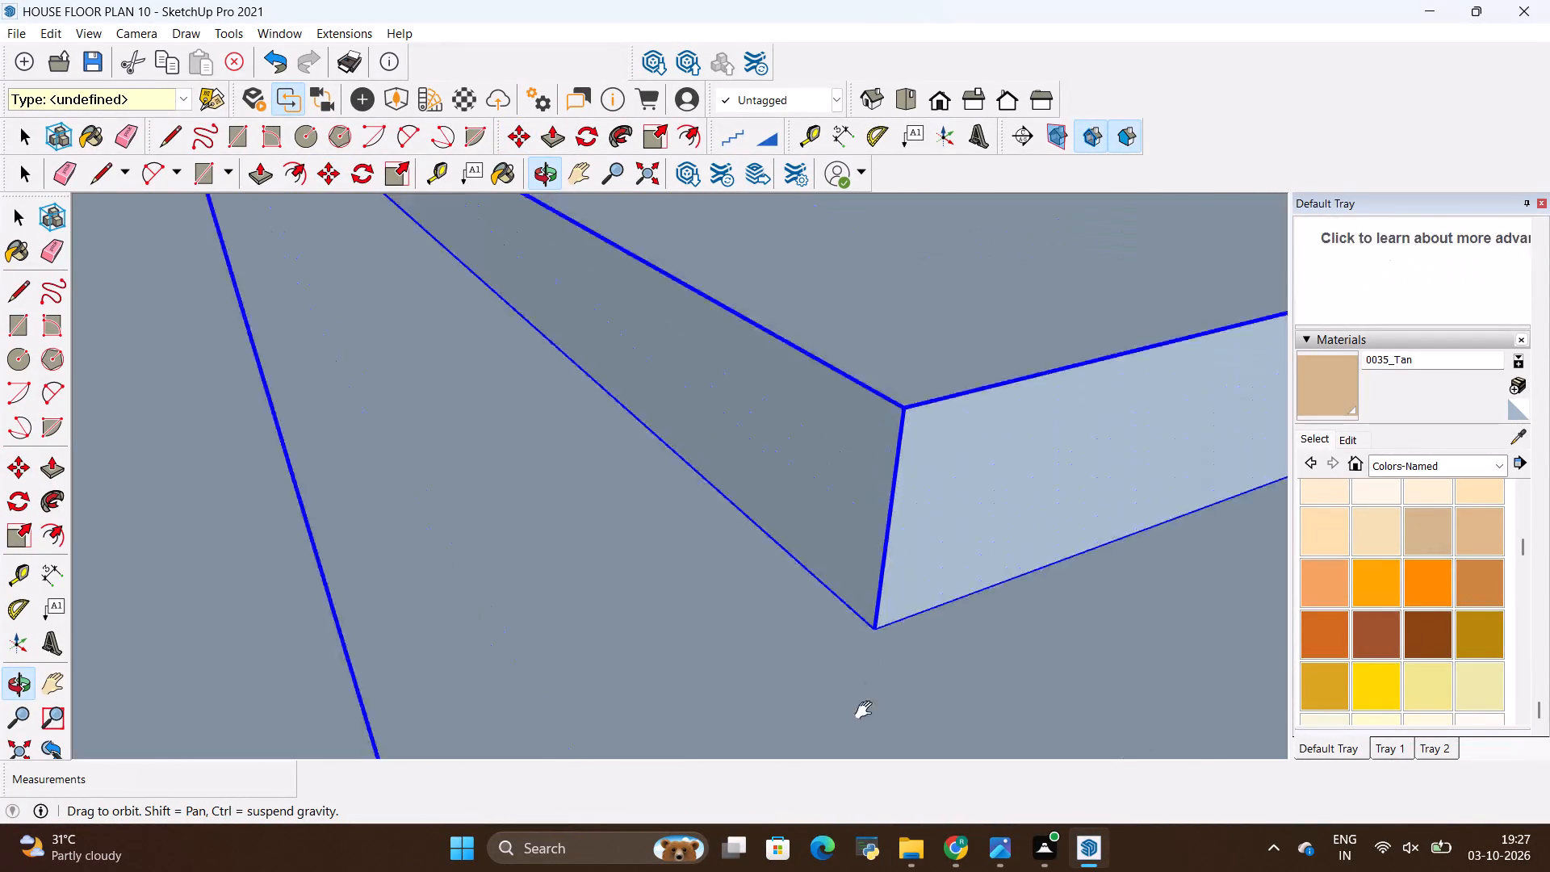
shift+middle_drag(867, 711, 848, 594)
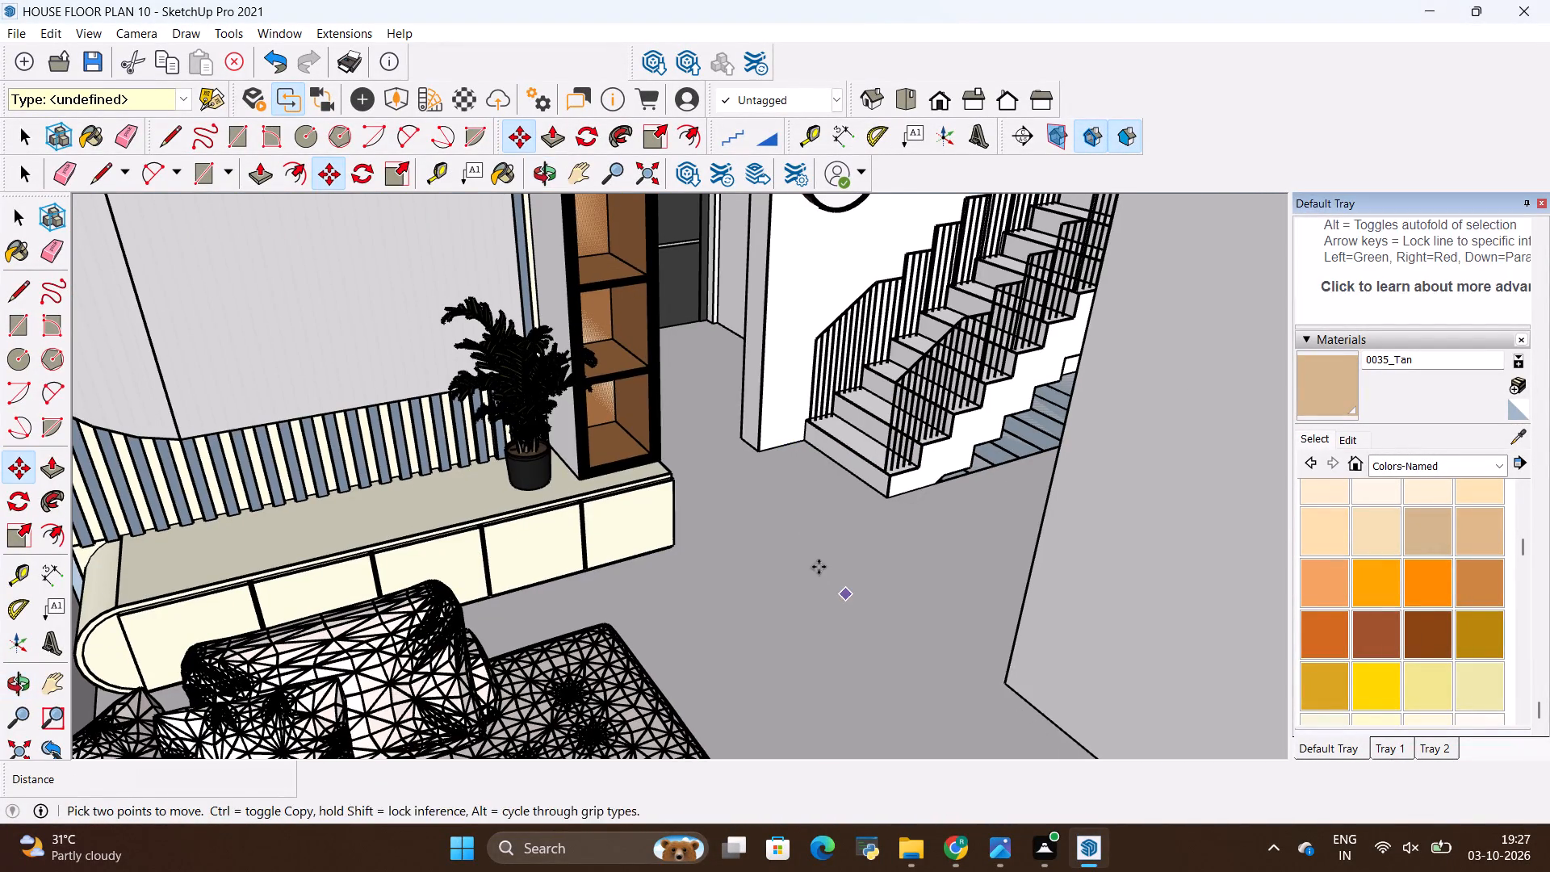
middle_drag(819, 566, 780, 537)
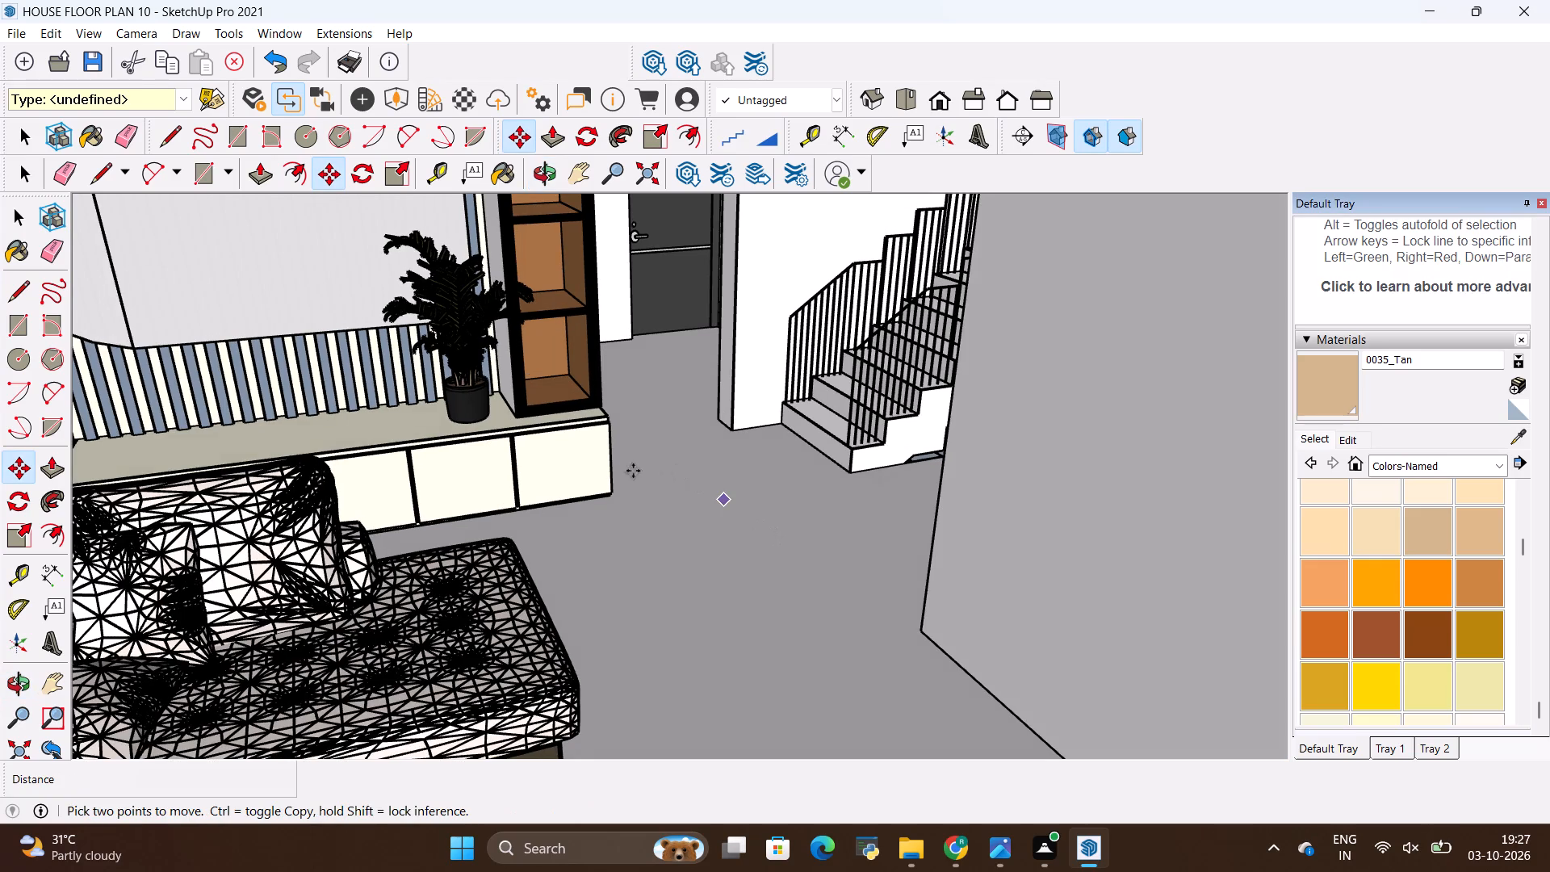
scroll(500, 408, up, 1)
scroll(447, 345, up, 1)
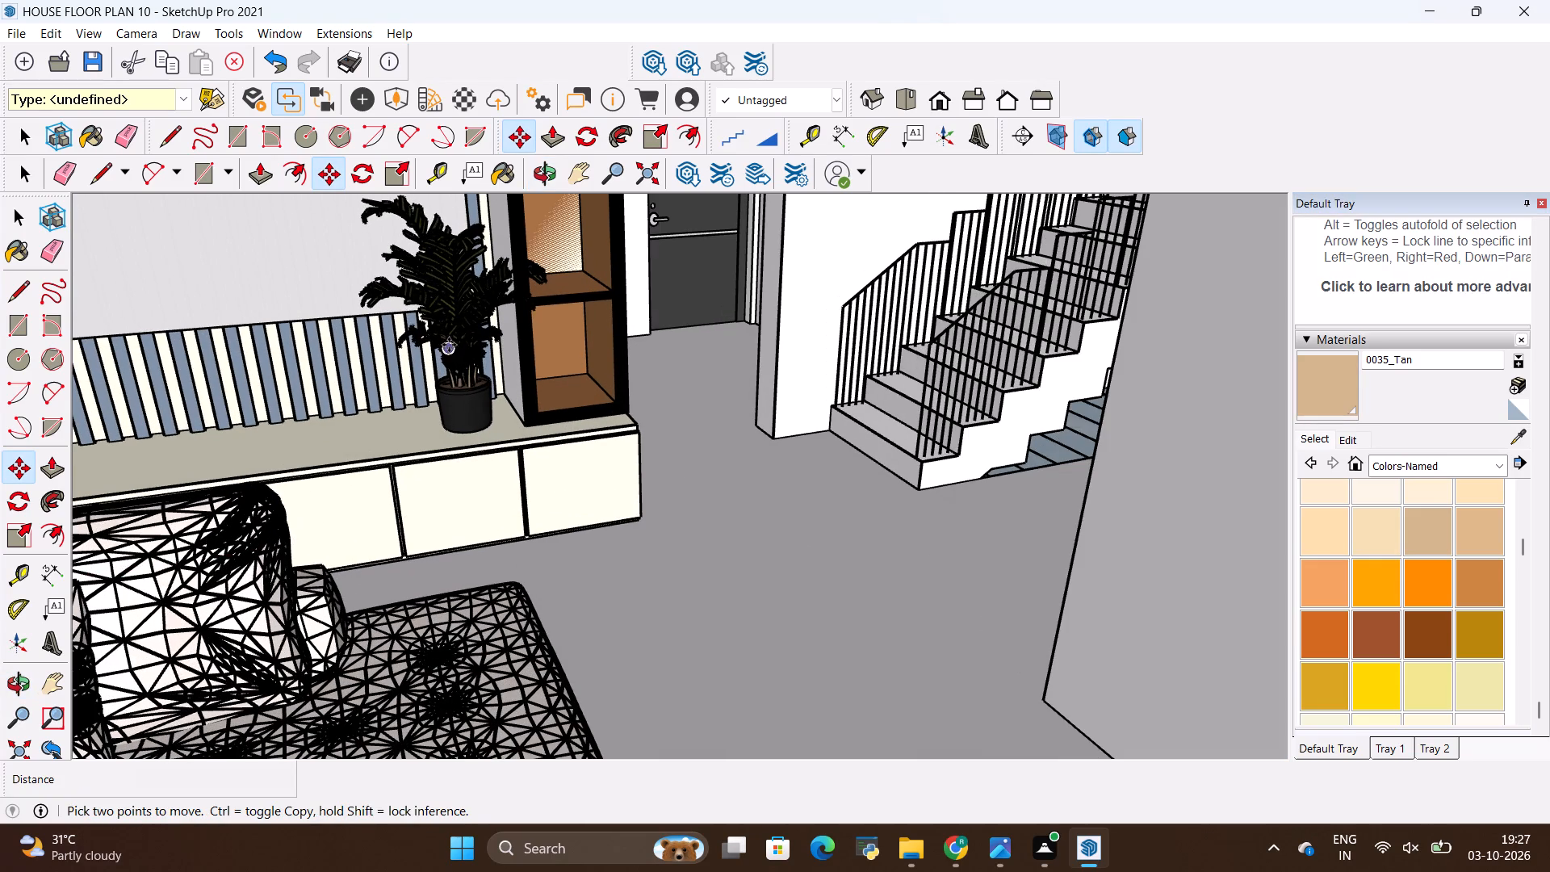
shift+middle_drag(473, 343, 454, 581)
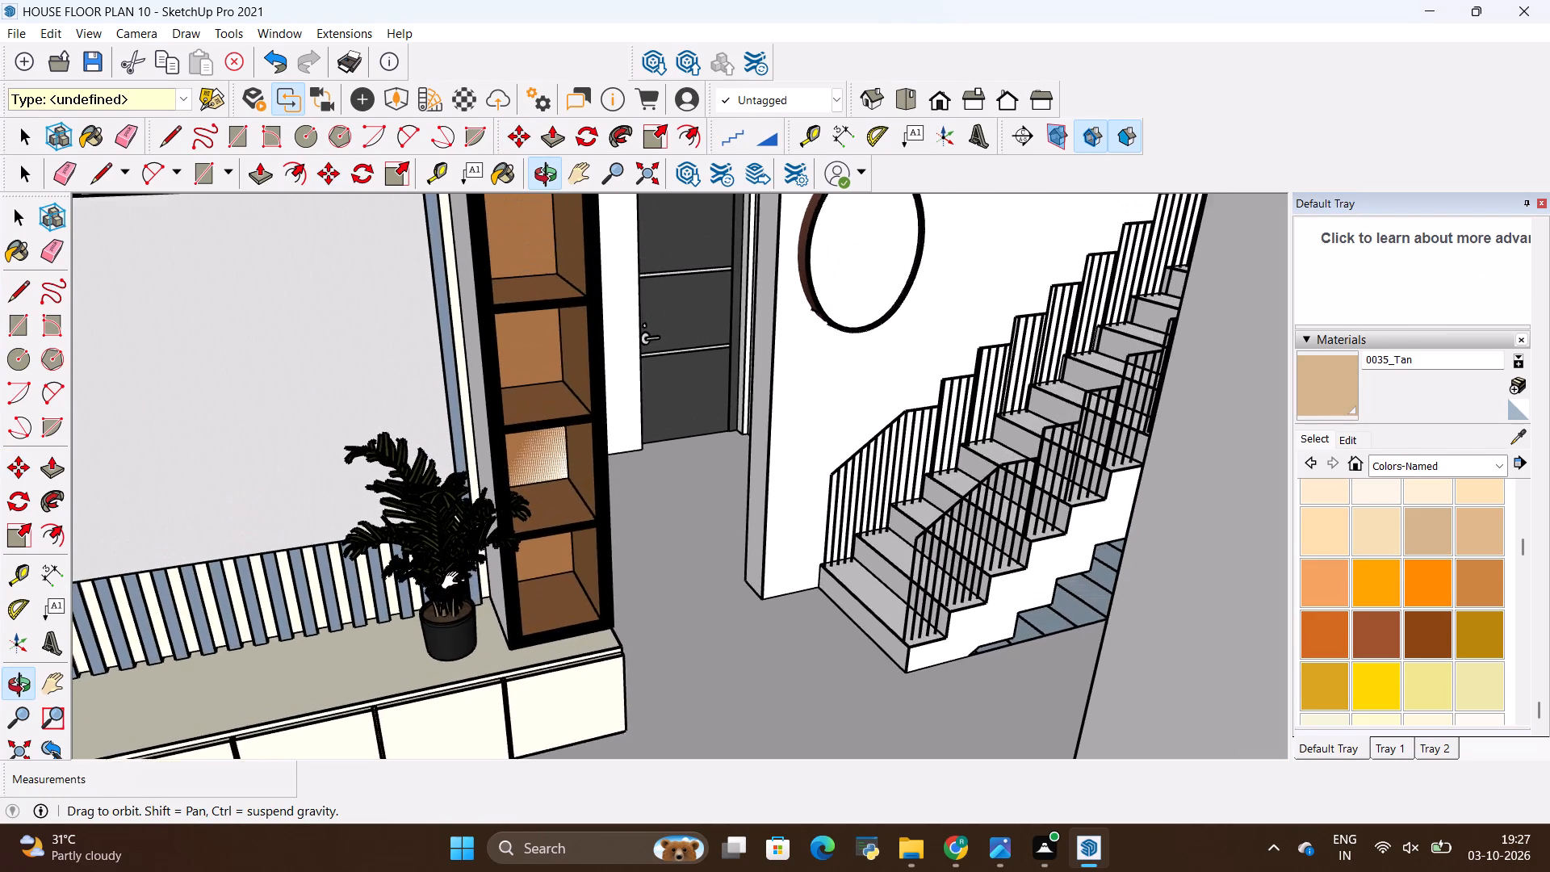
shift+middle_drag(454, 581, 413, 519)
scroll(560, 438, up, 3)
middle_drag(618, 524, 610, 446)
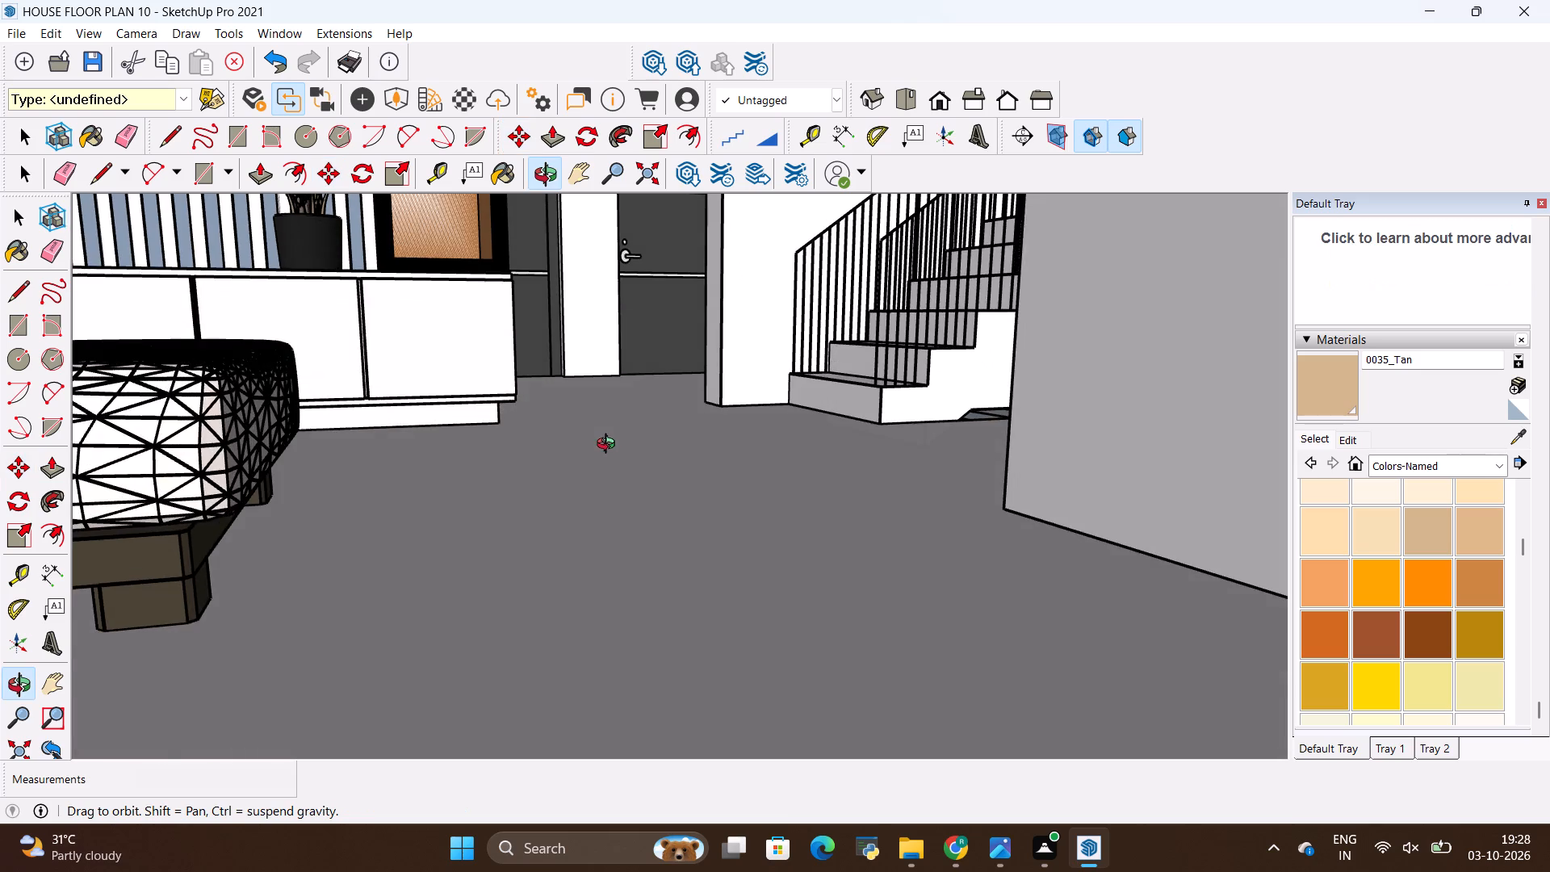
middle_drag(610, 446, 644, 489)
scroll(739, 505, down, 1)
shift+middle_drag(1041, 619, 1015, 654)
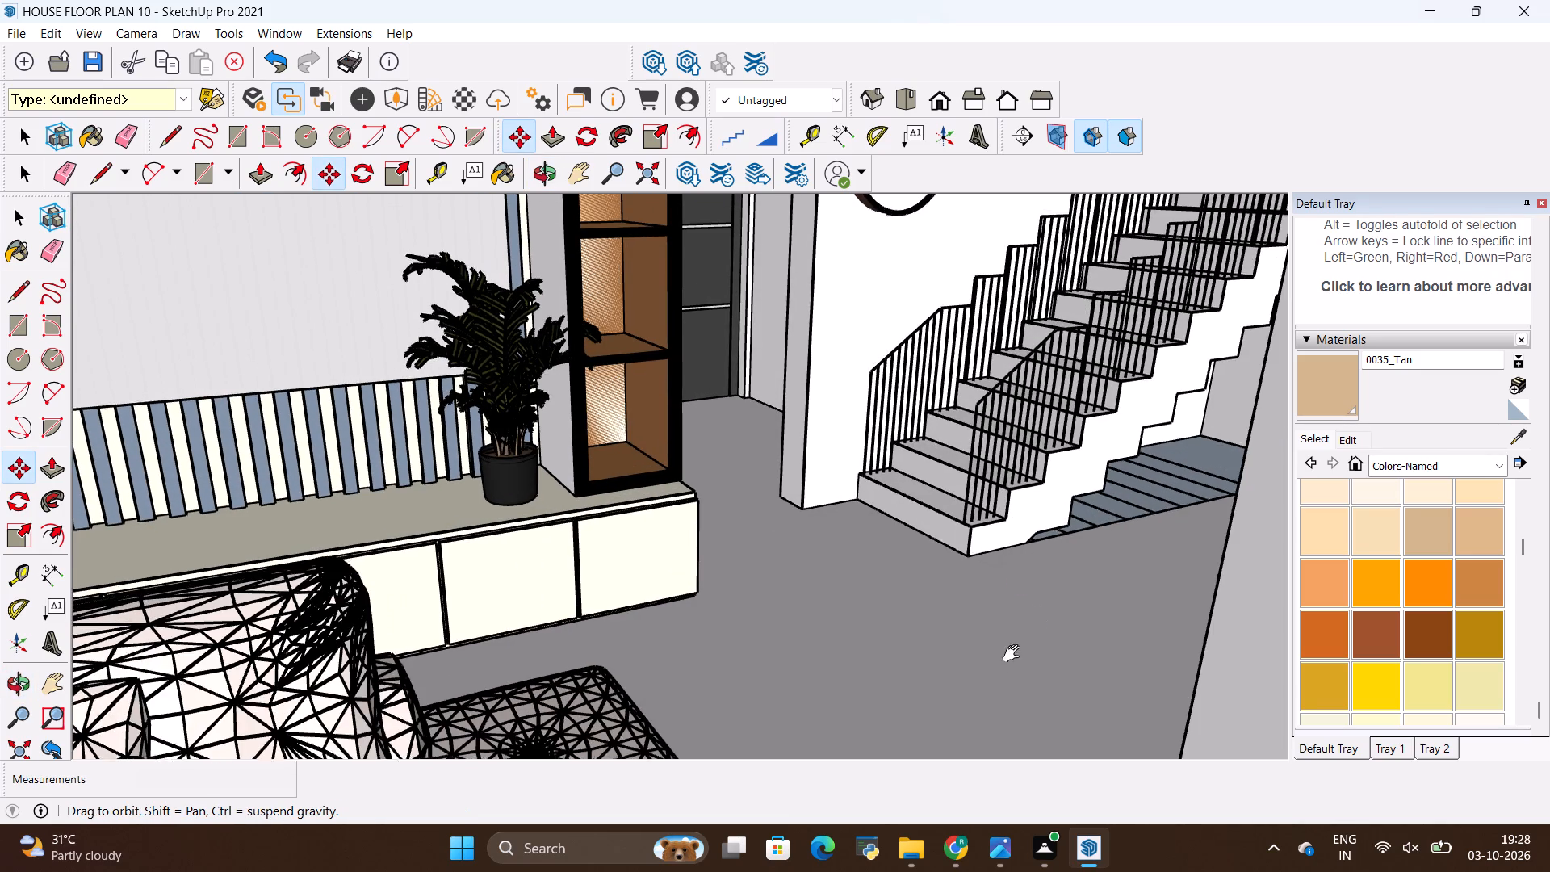
shift+middle_drag(1015, 654, 907, 723)
middle_drag(579, 606, 577, 541)
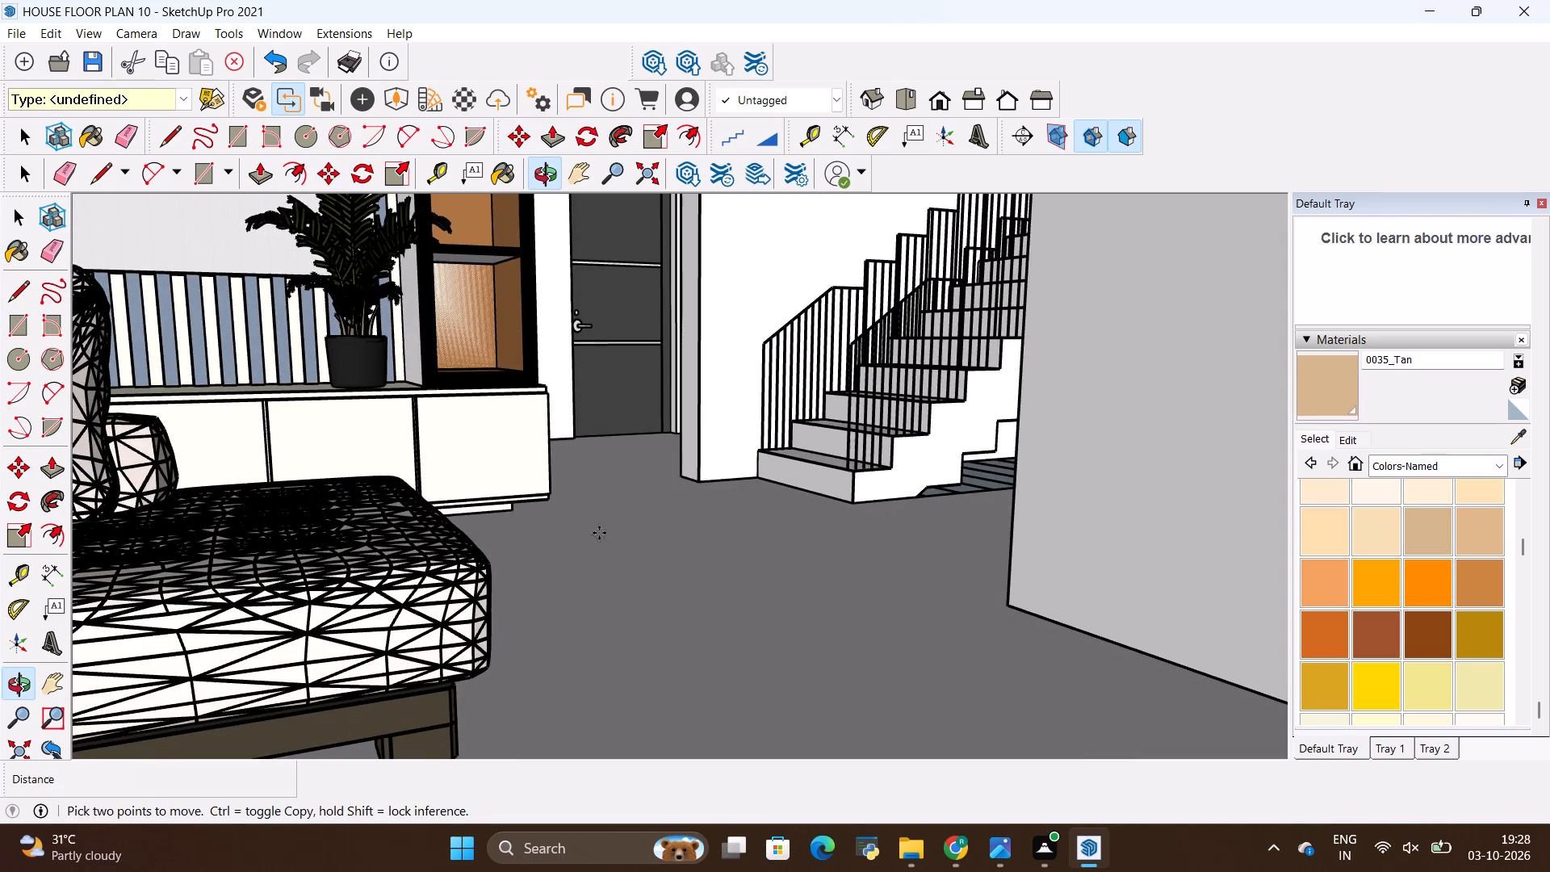
Inspect the ceiling panel's position over the living room from above and within the whole house seen from outside.
scroll(834, 535, down, 3)
middle_drag(968, 549, 843, 673)
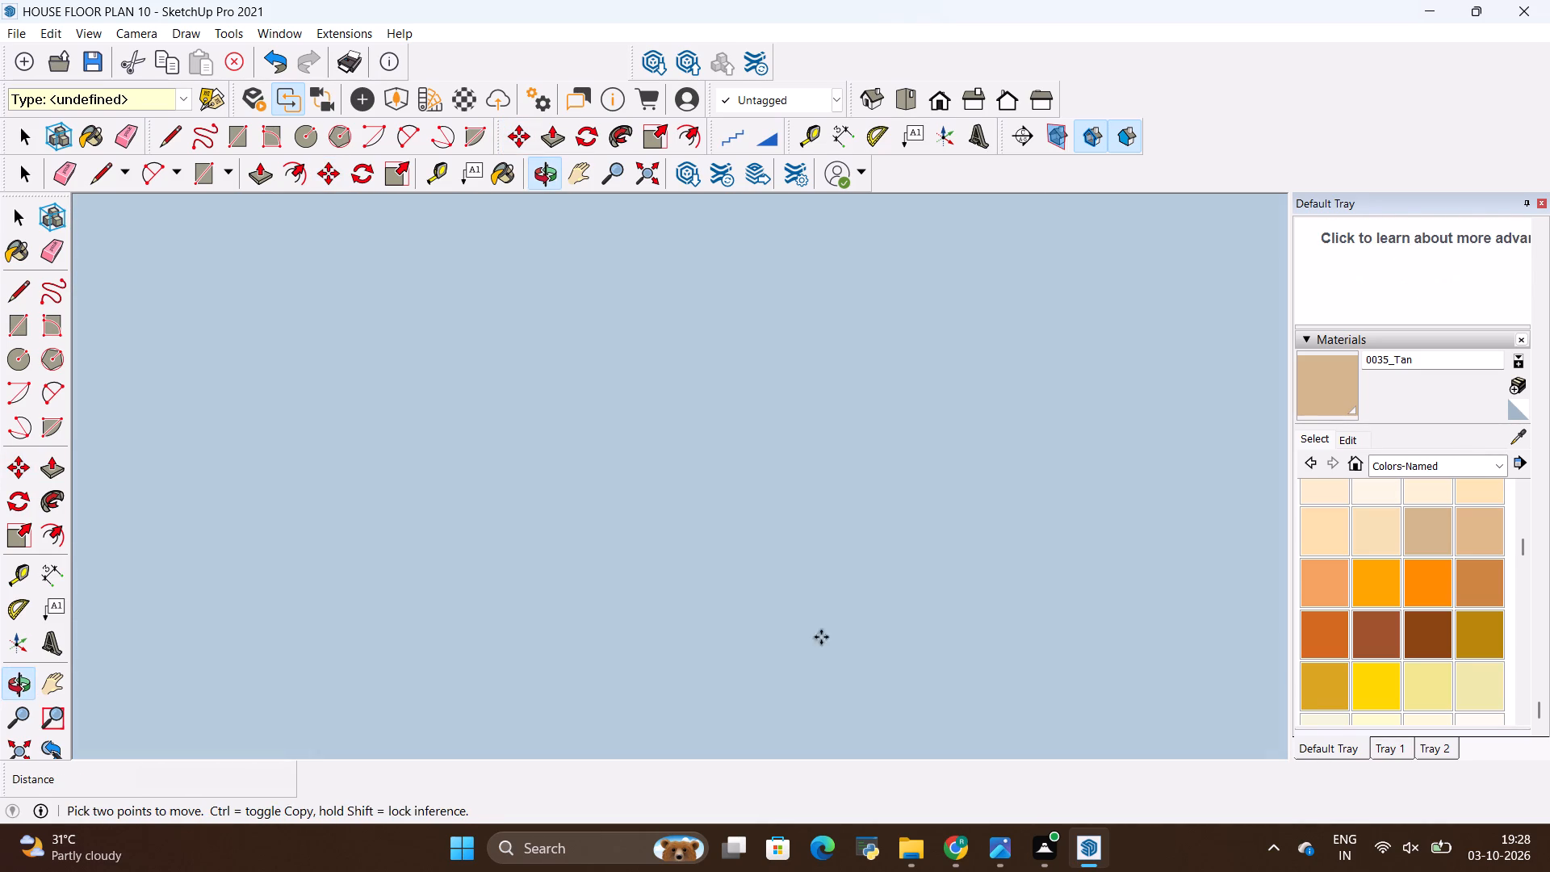
scroll(961, 547, down, 17)
scroll(988, 526, down, 5)
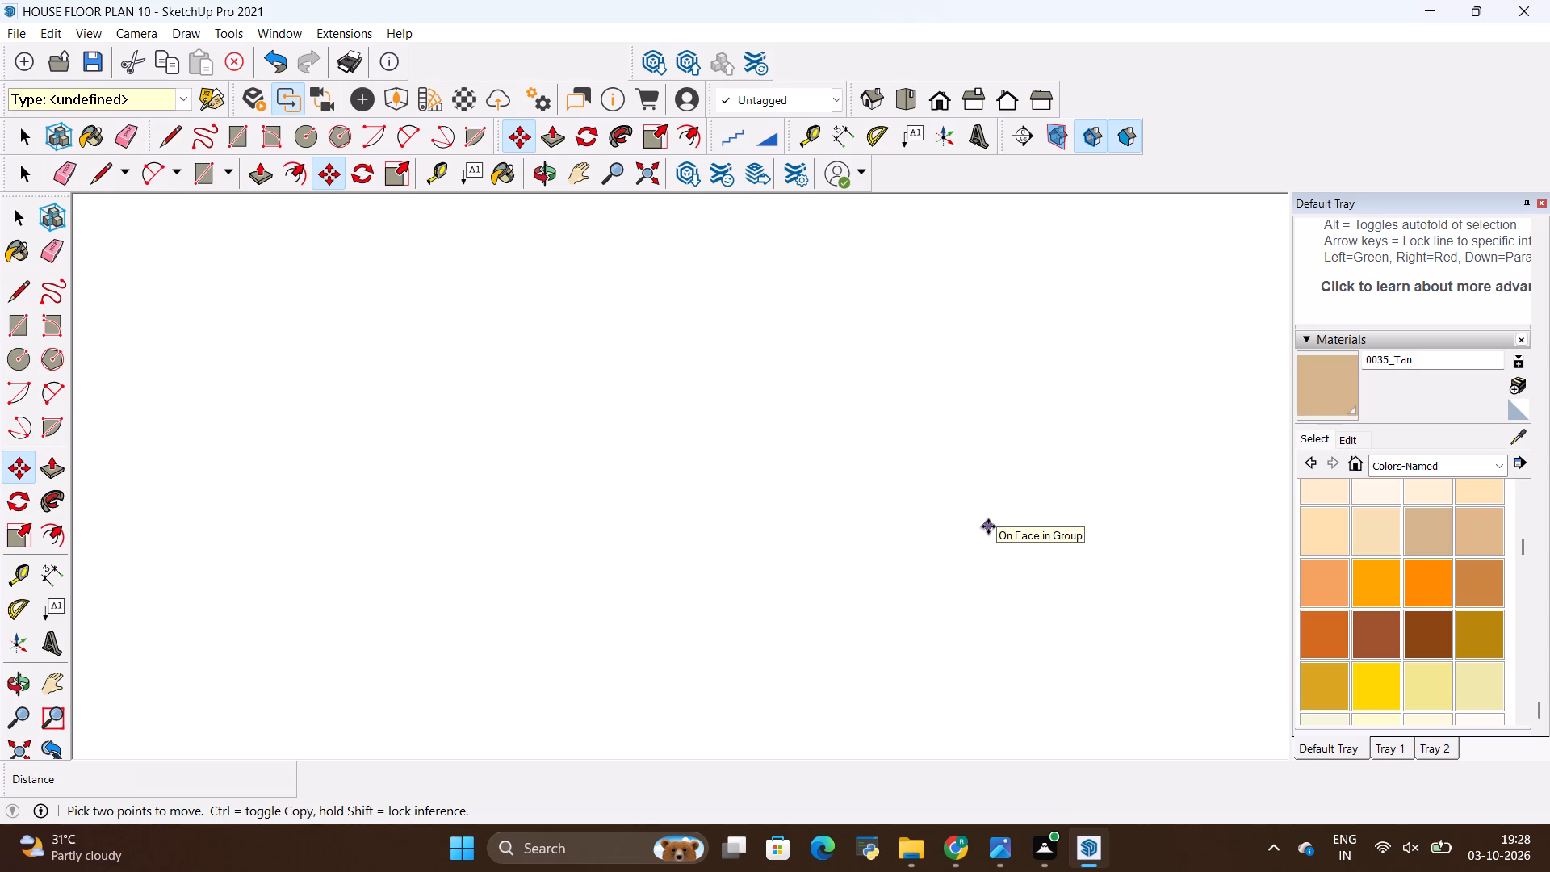
scroll(988, 526, down, 10)
scroll(988, 526, down, 16)
scroll(994, 522, down, 20)
scroll(994, 522, down, 20)
scroll(994, 522, down, 2)
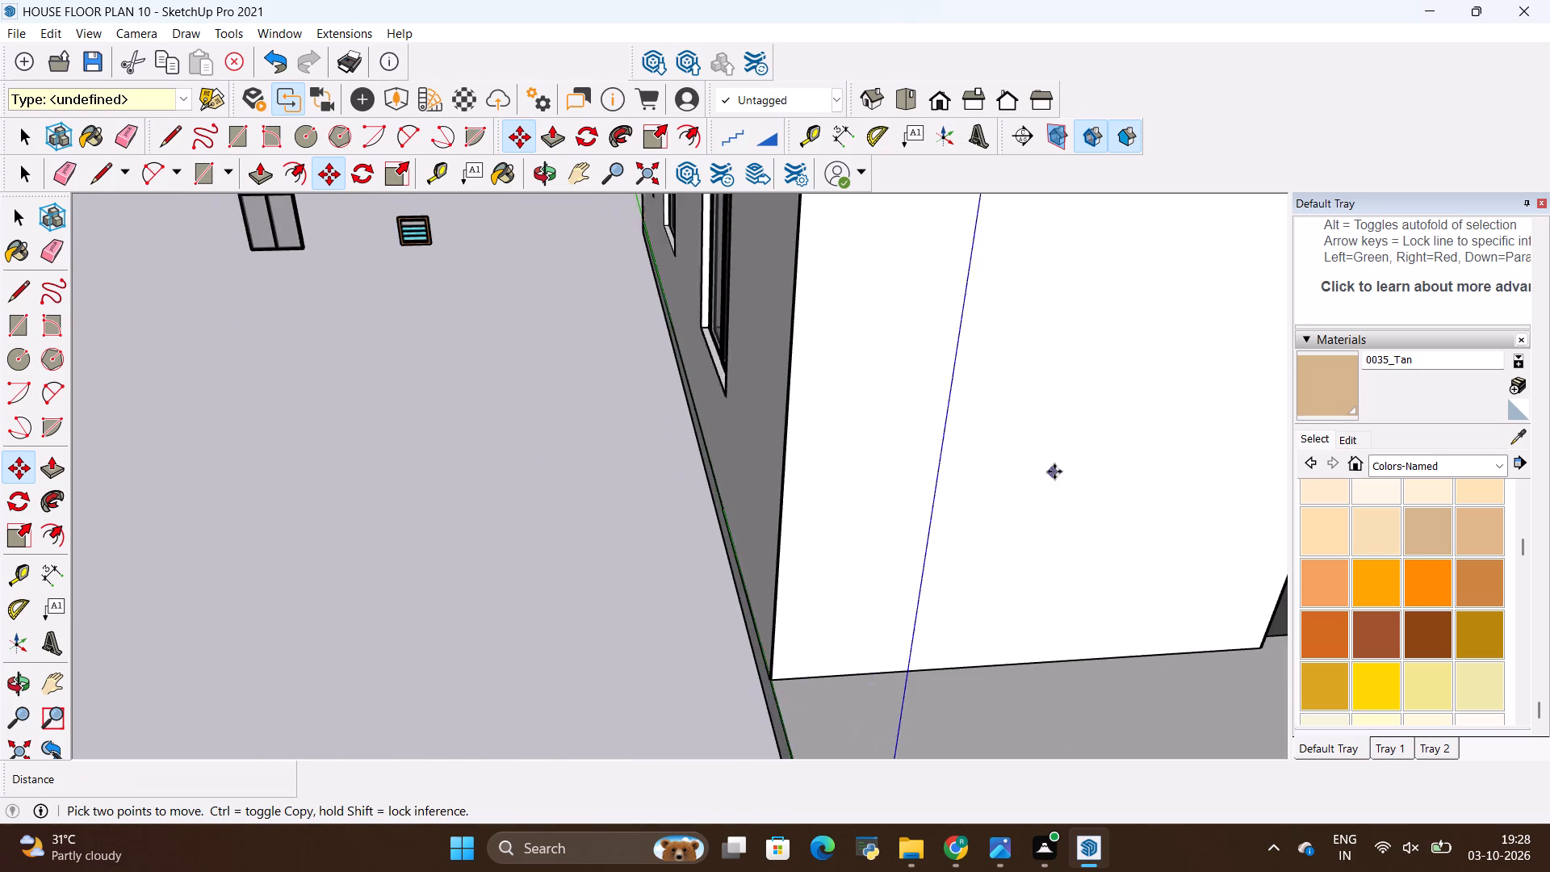
middle_drag(760, 537, 709, 681)
scroll(702, 644, down, 18)
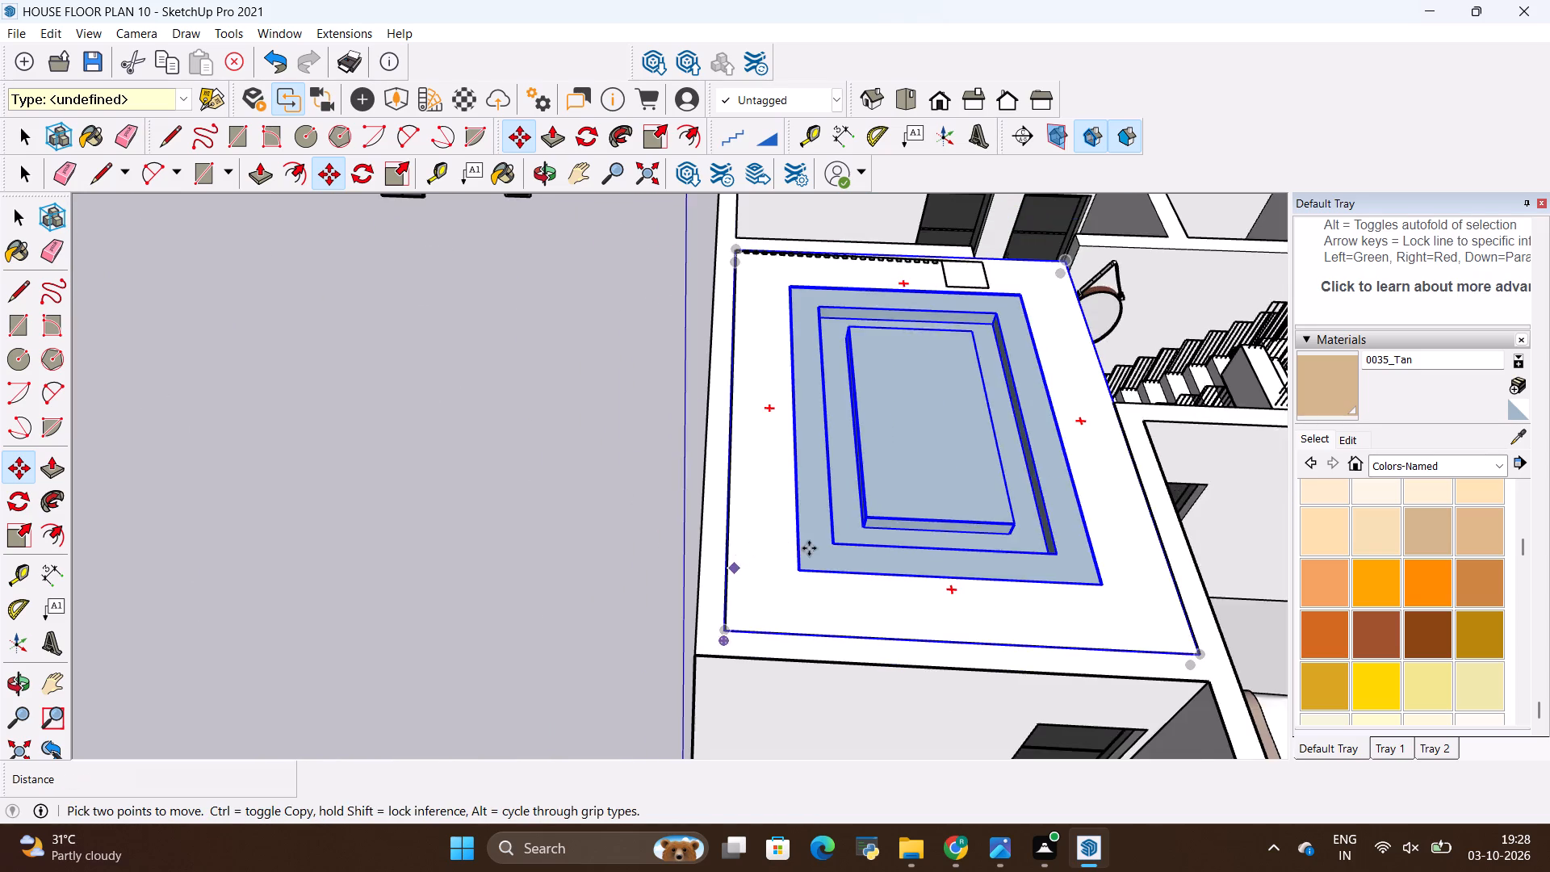
scroll(809, 548, down, 5)
scroll(999, 618, down, 5)
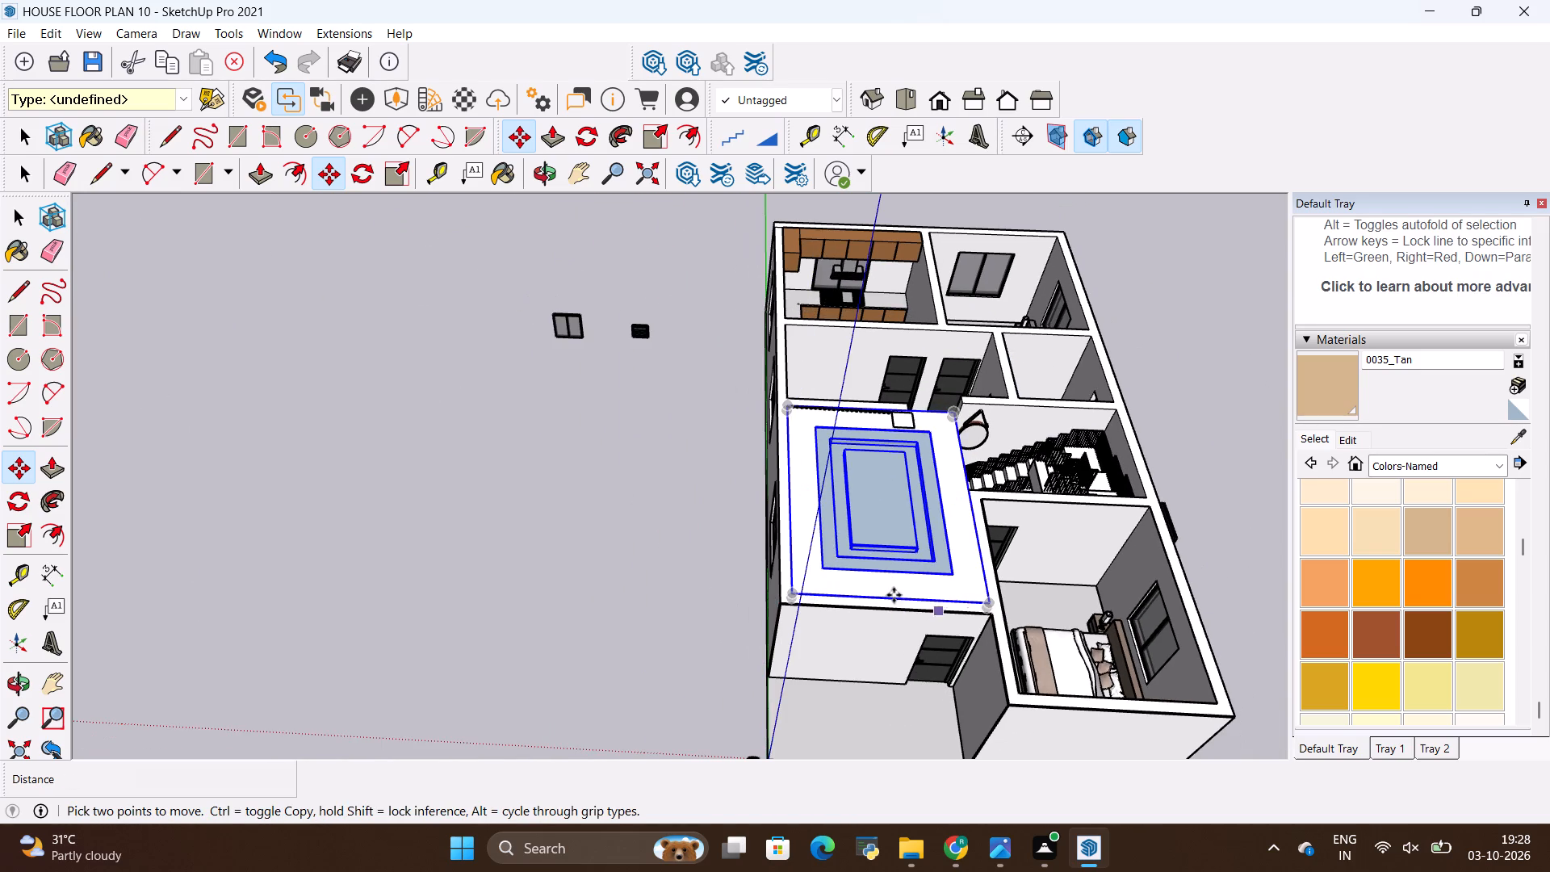
scroll(779, 538, down, 4)
scroll(902, 469, down, 4)
middle_drag(974, 623, 865, 477)
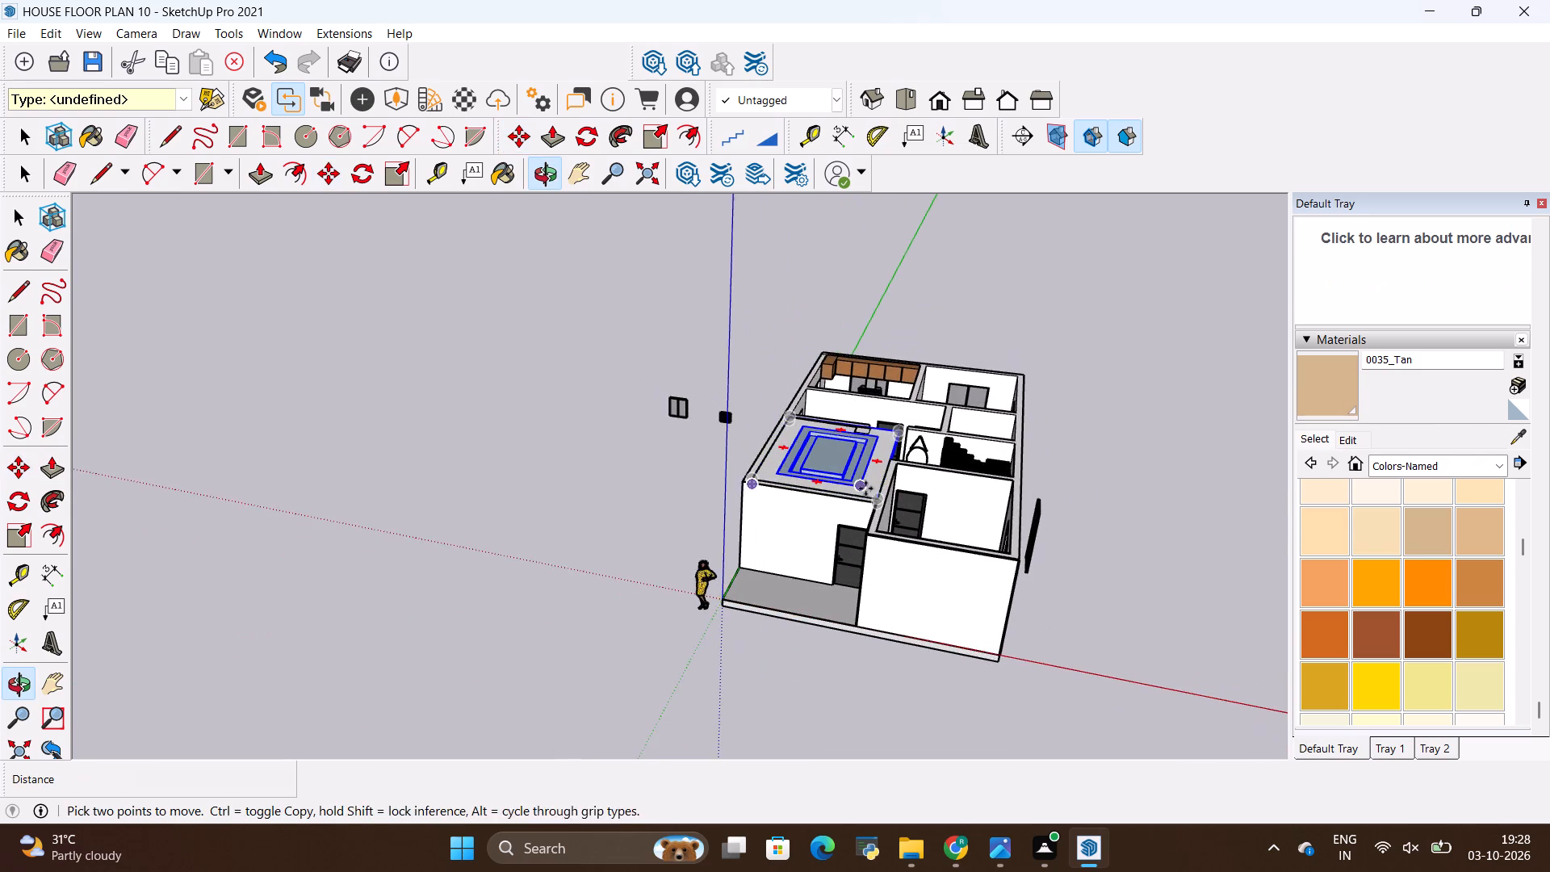
Draw a rectangle over the open top of the front bedroom, fitted between the inner corners of its walls.
scroll(1039, 599, up, 3)
scroll(958, 503, up, 7)
middle_drag(765, 535, 775, 577)
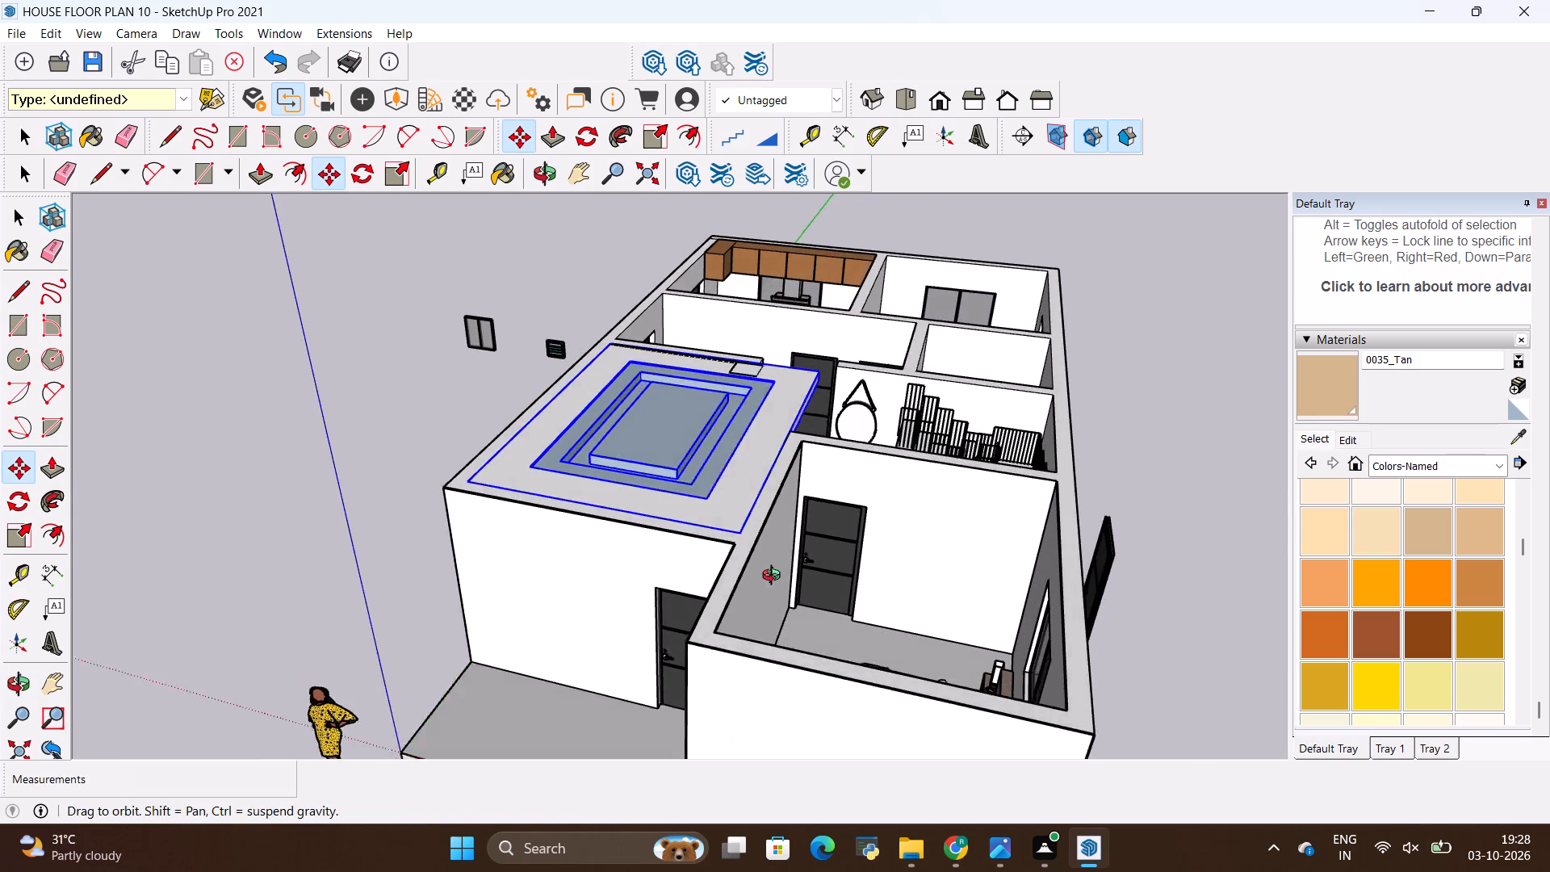
middle_drag(775, 577, 780, 588)
key(r)
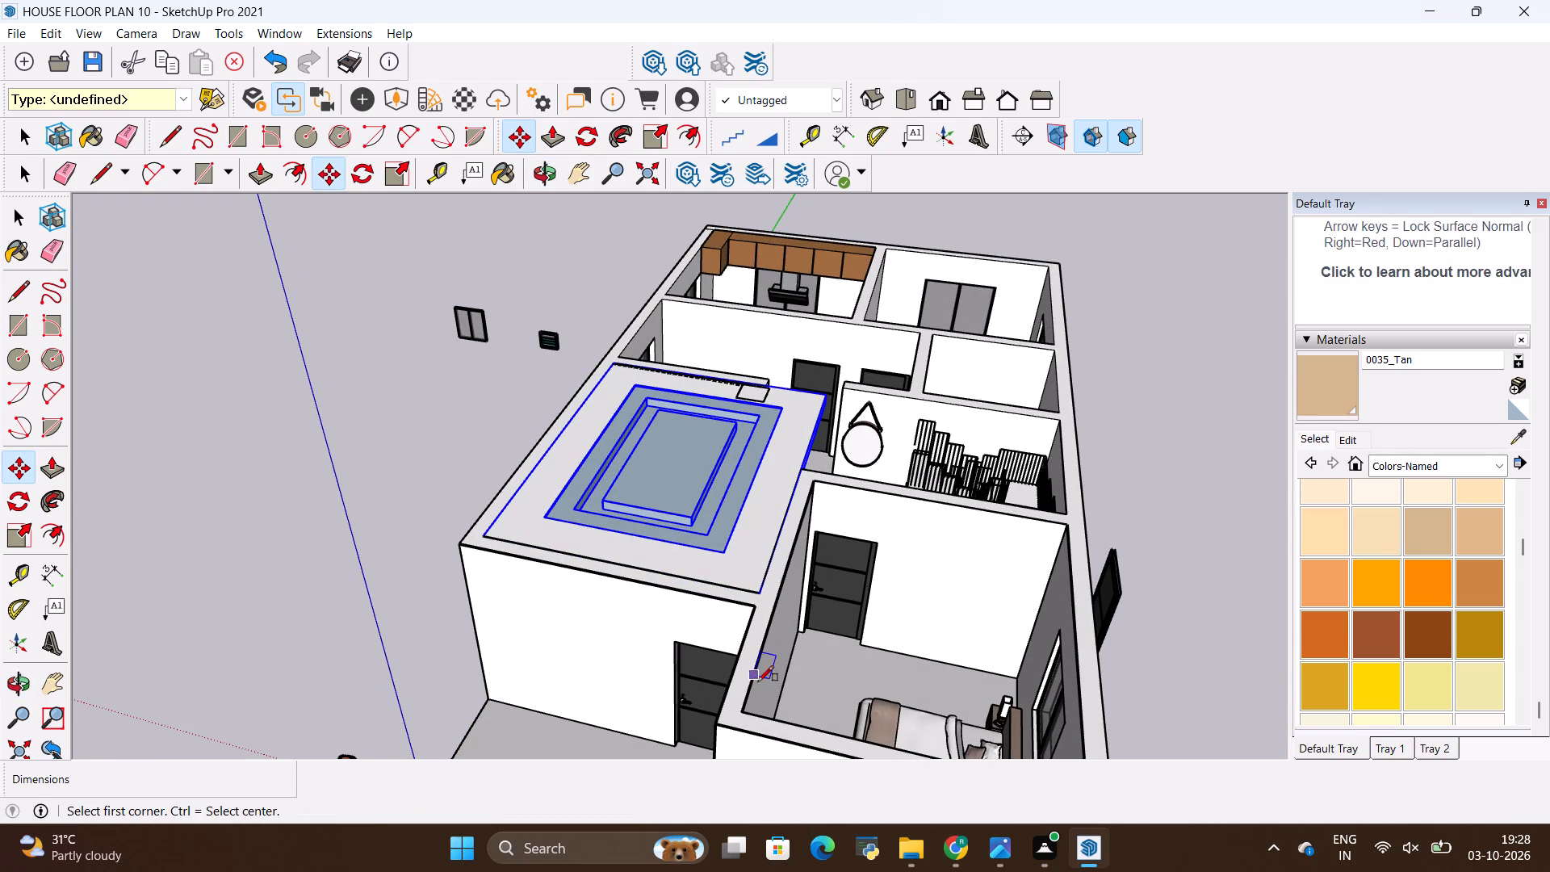
click(739, 707)
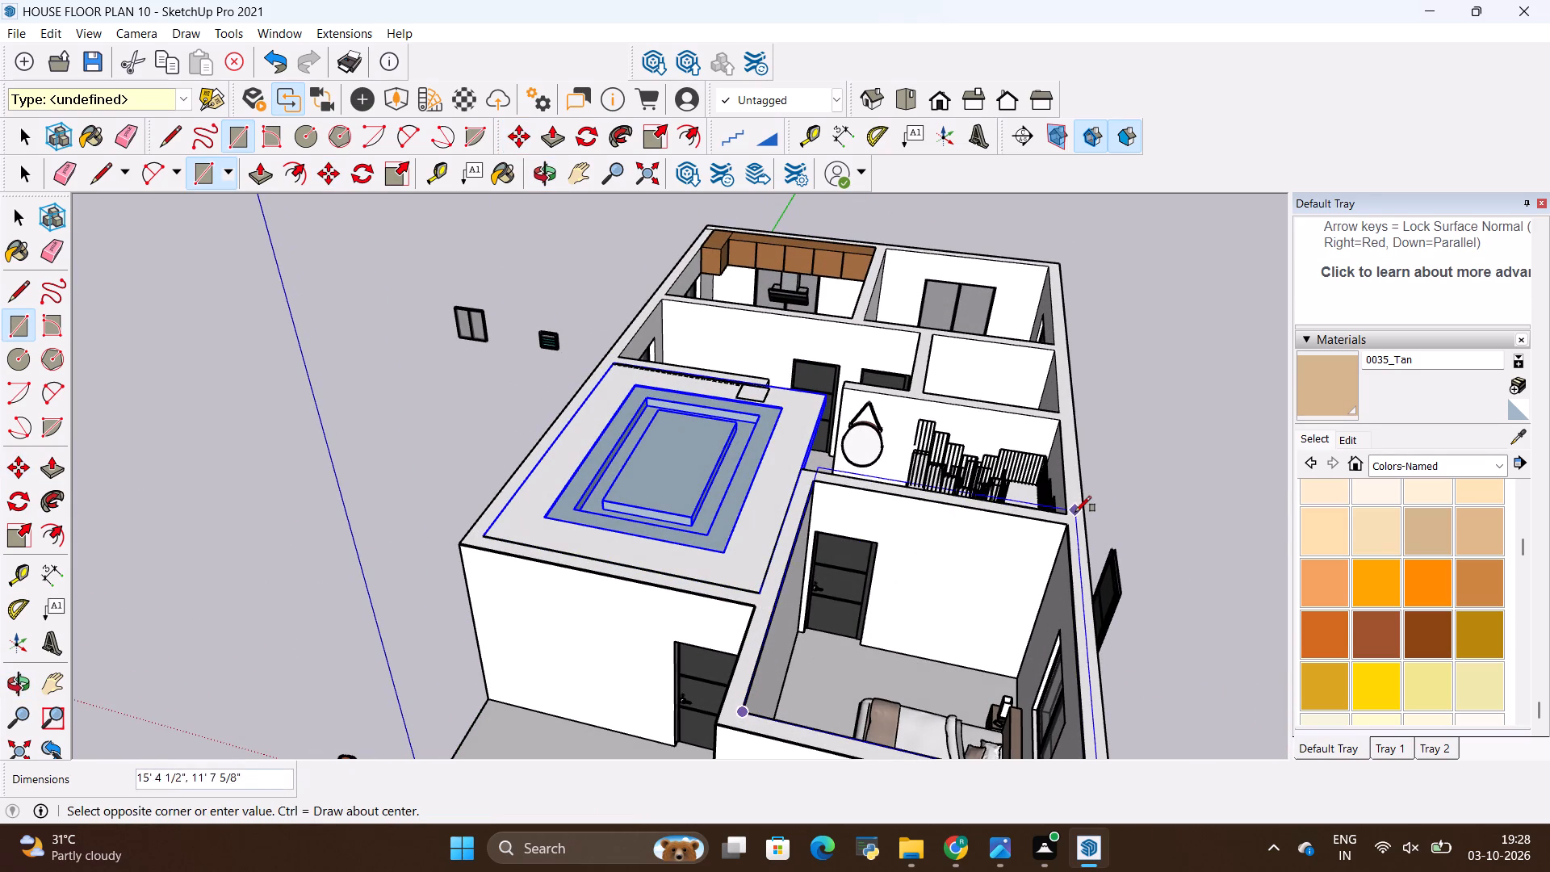
click(1062, 530)
scroll(727, 506, down, 4)
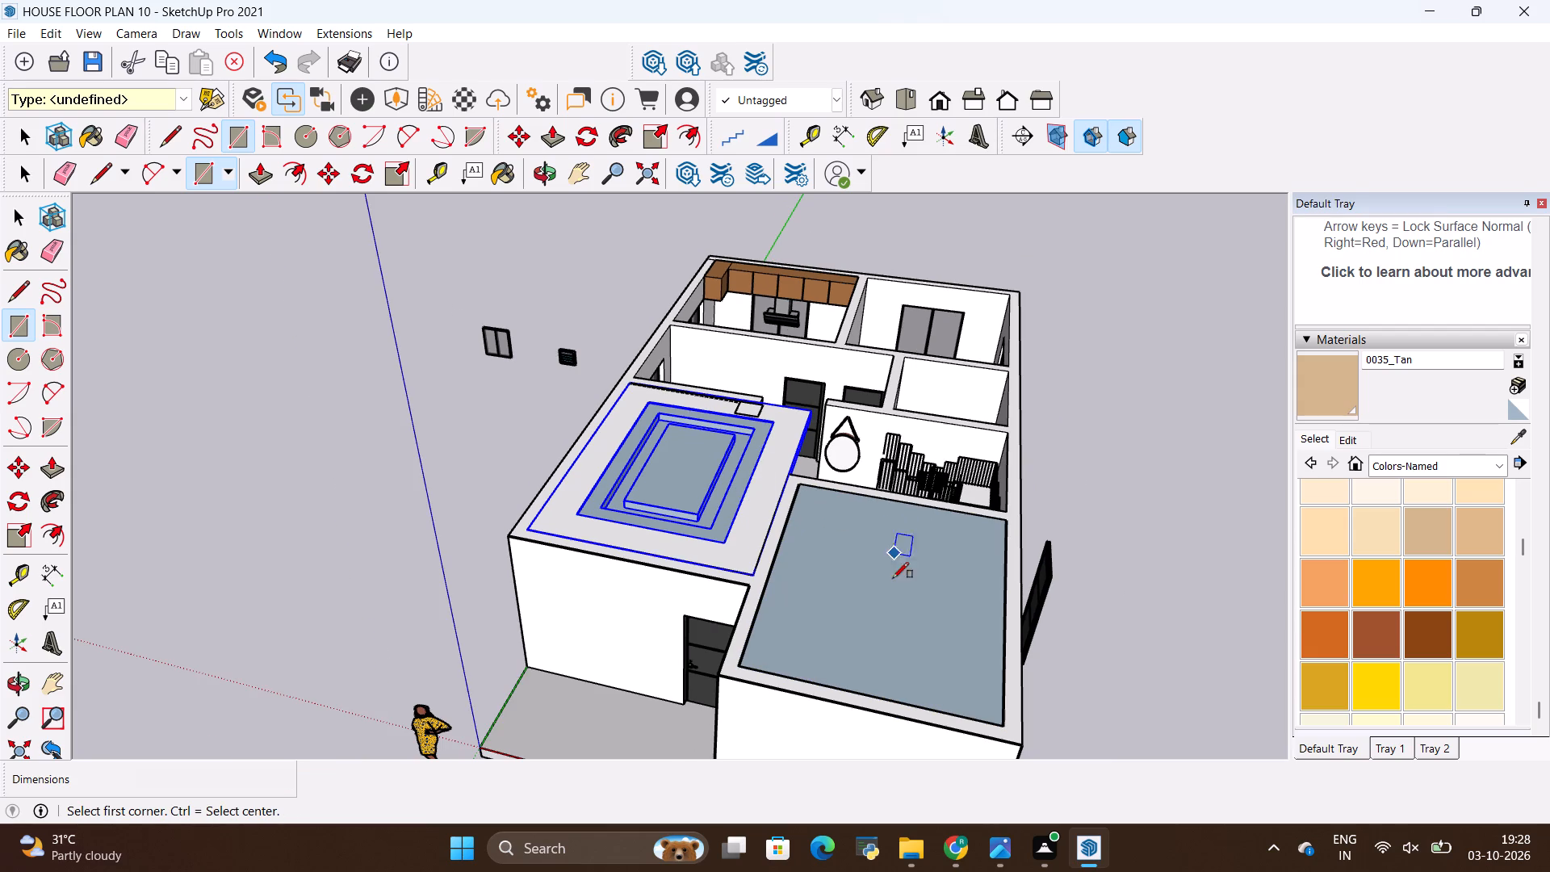
Move the bedroom rectangle, face and edges, straight up along the vertical axis to about 19' 8" above the walls.
key(space)
double_click(845, 664)
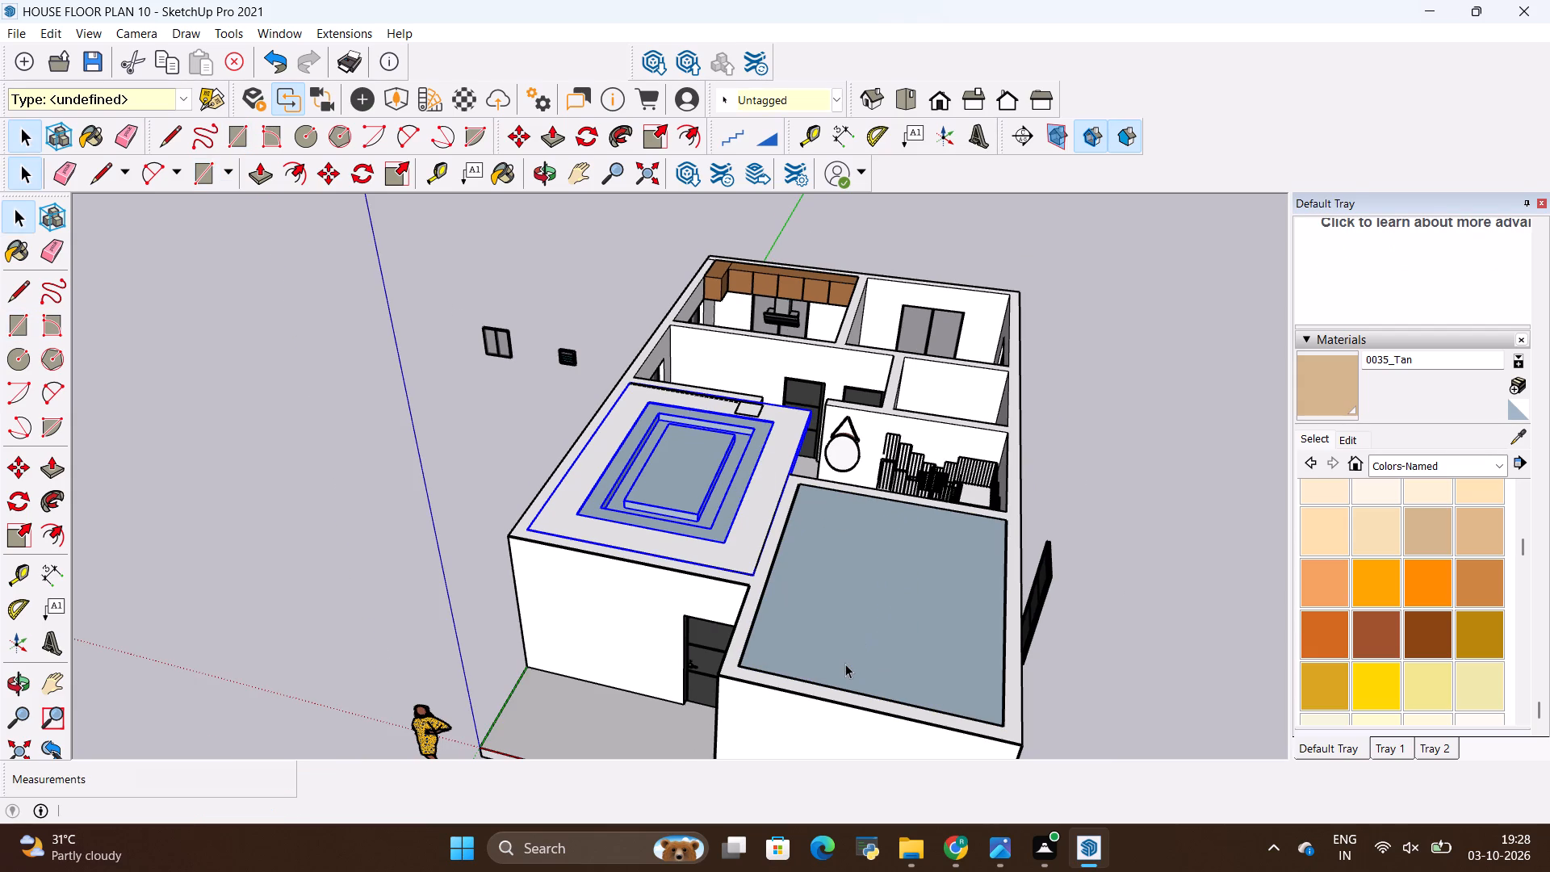
key(m)
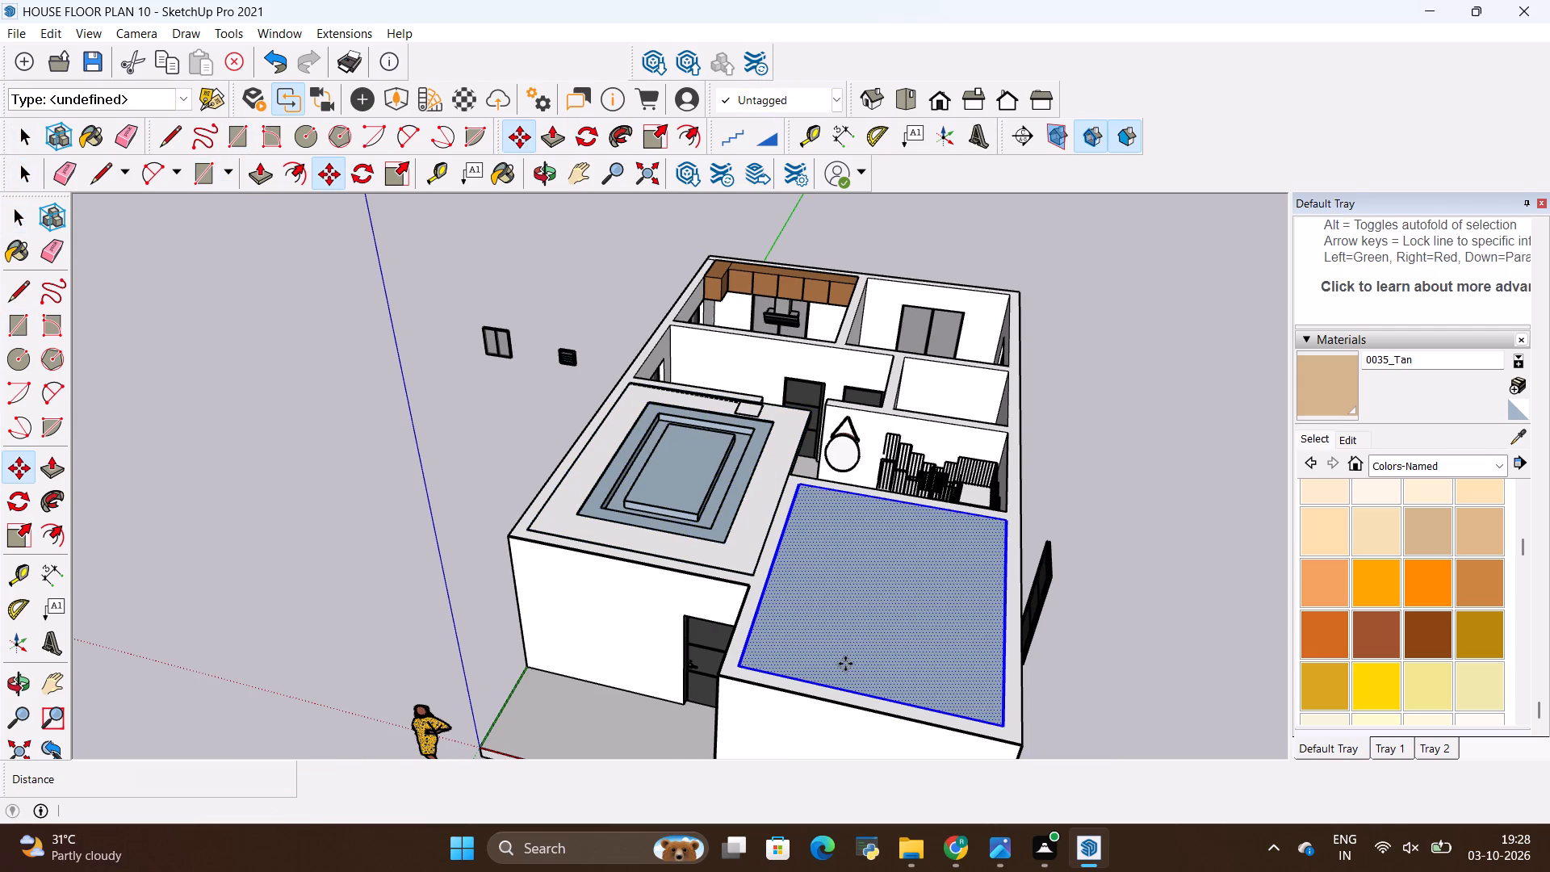
click(1007, 725)
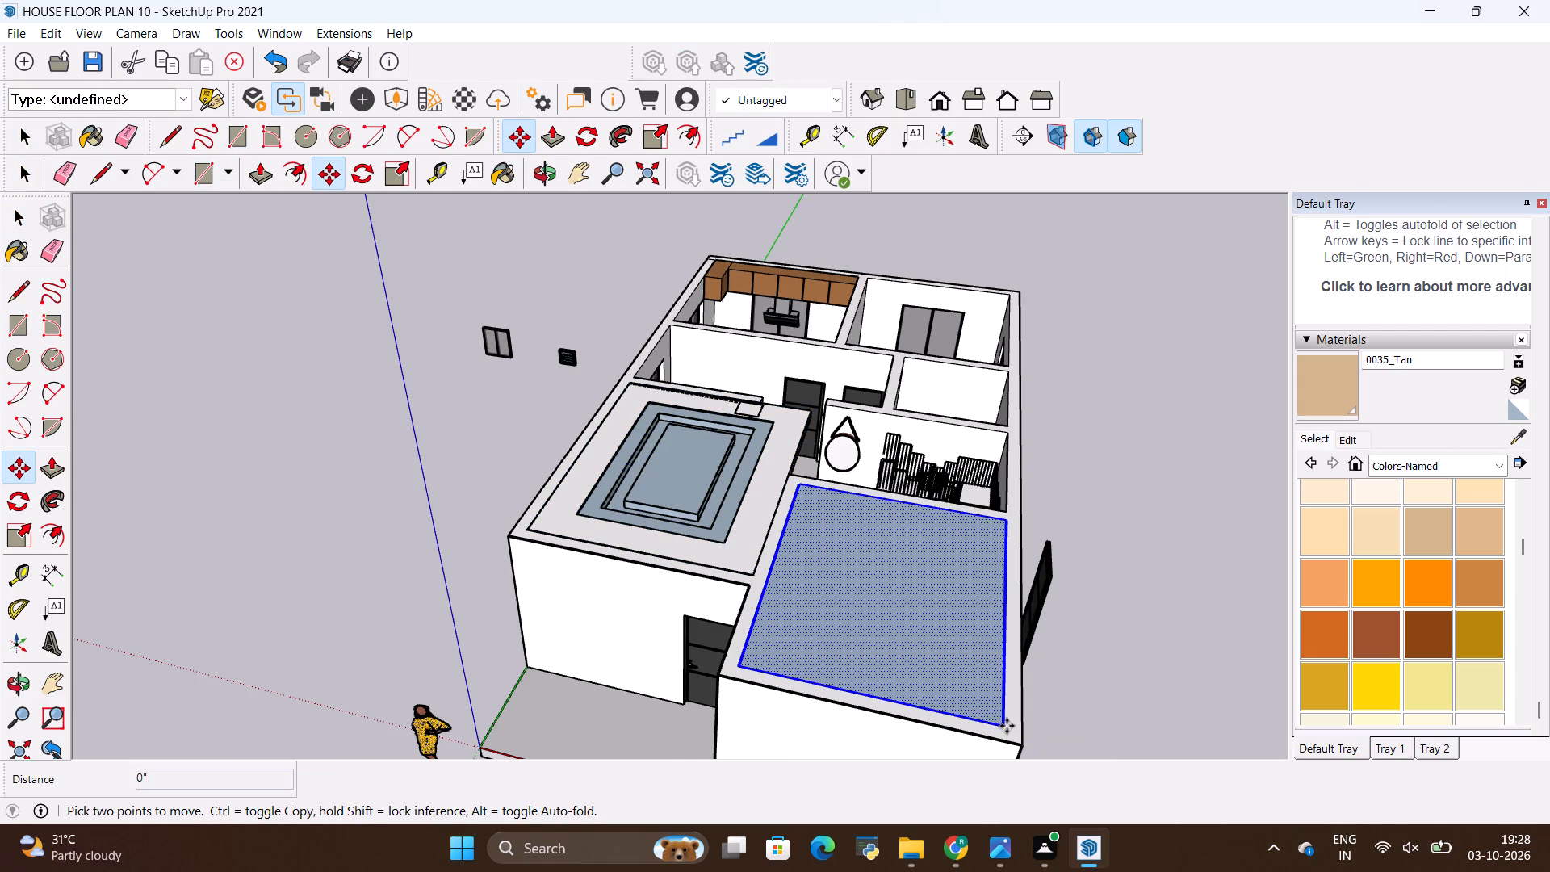
key(Up)
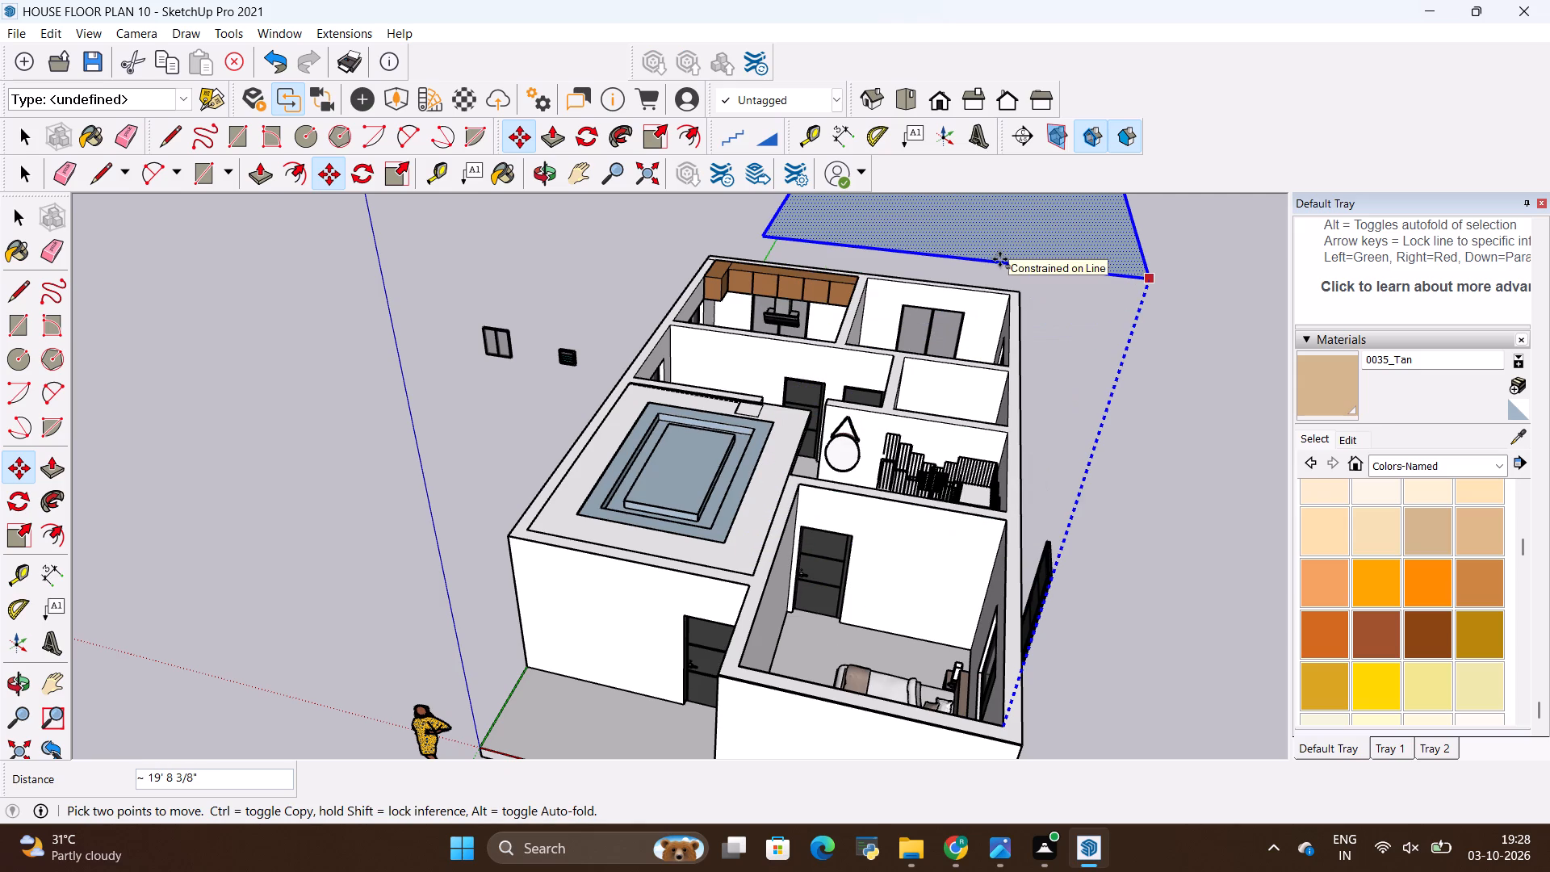
click(1000, 259)
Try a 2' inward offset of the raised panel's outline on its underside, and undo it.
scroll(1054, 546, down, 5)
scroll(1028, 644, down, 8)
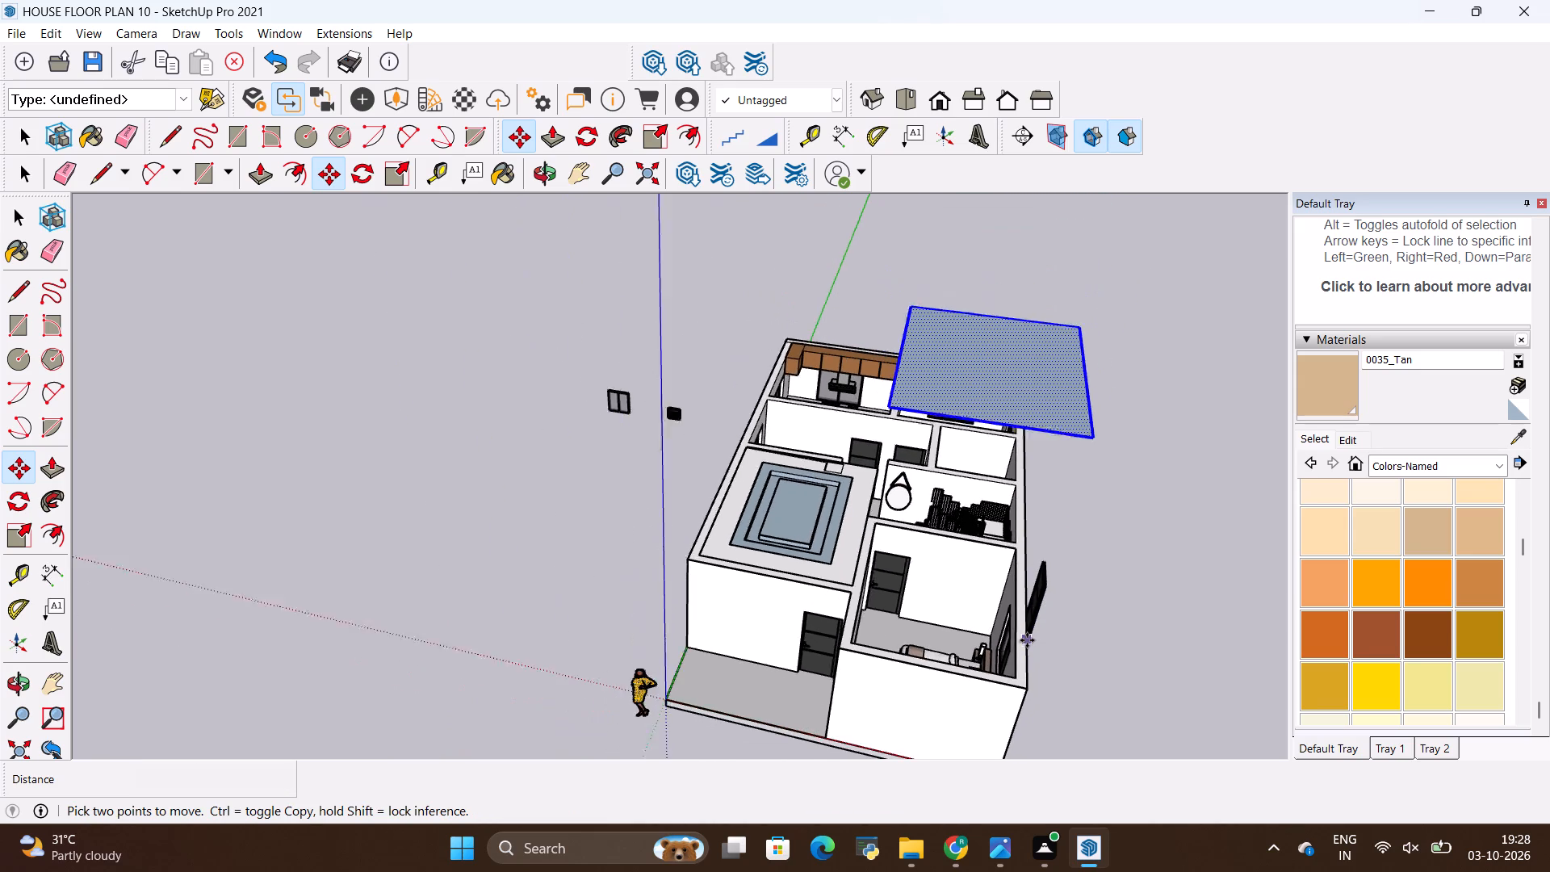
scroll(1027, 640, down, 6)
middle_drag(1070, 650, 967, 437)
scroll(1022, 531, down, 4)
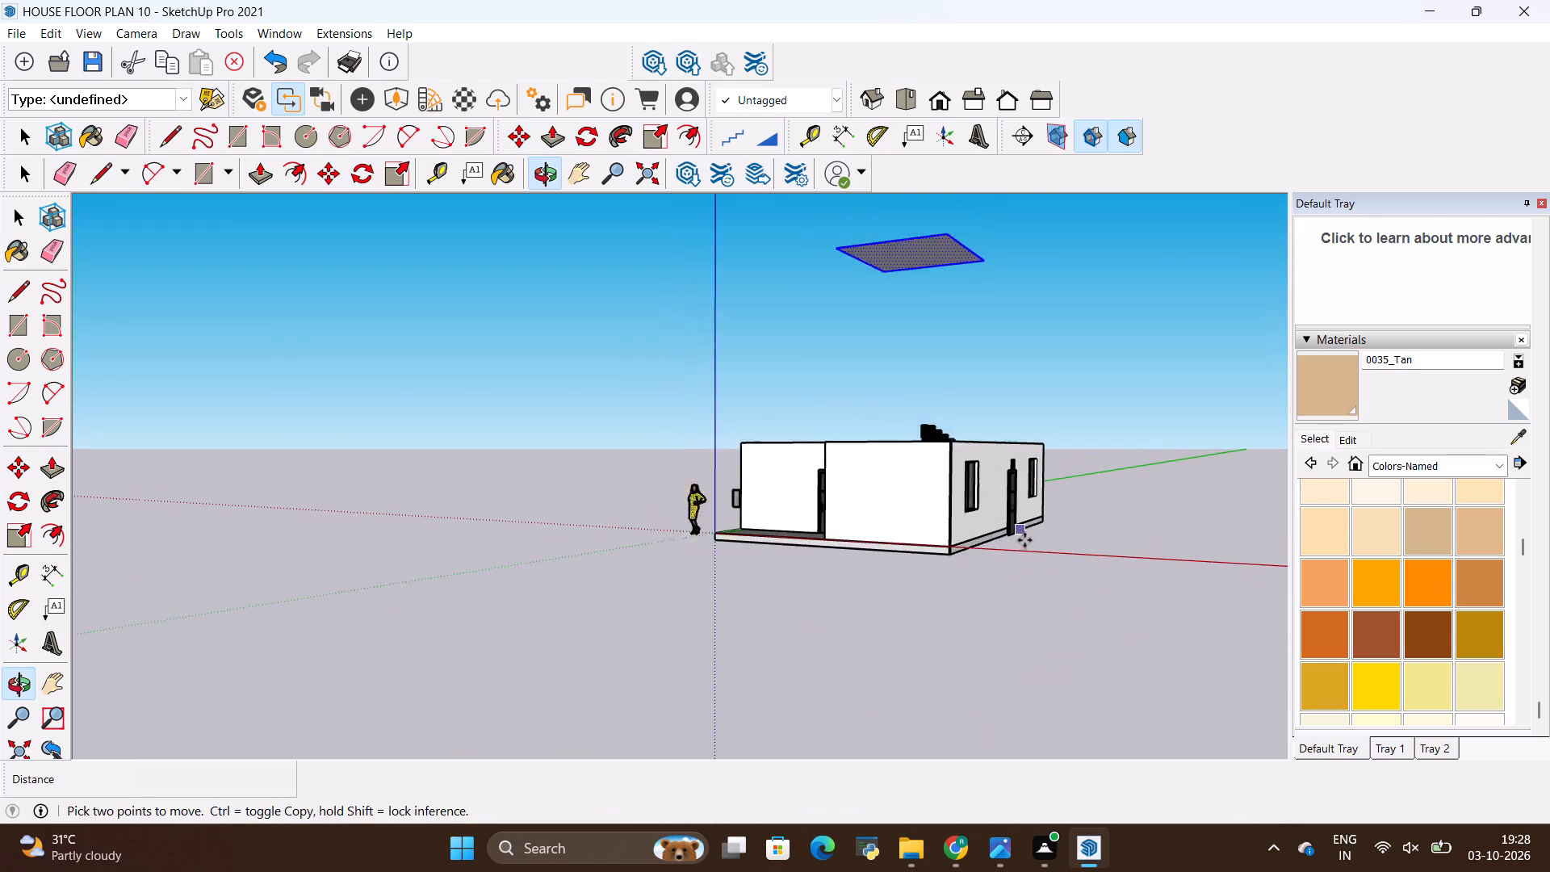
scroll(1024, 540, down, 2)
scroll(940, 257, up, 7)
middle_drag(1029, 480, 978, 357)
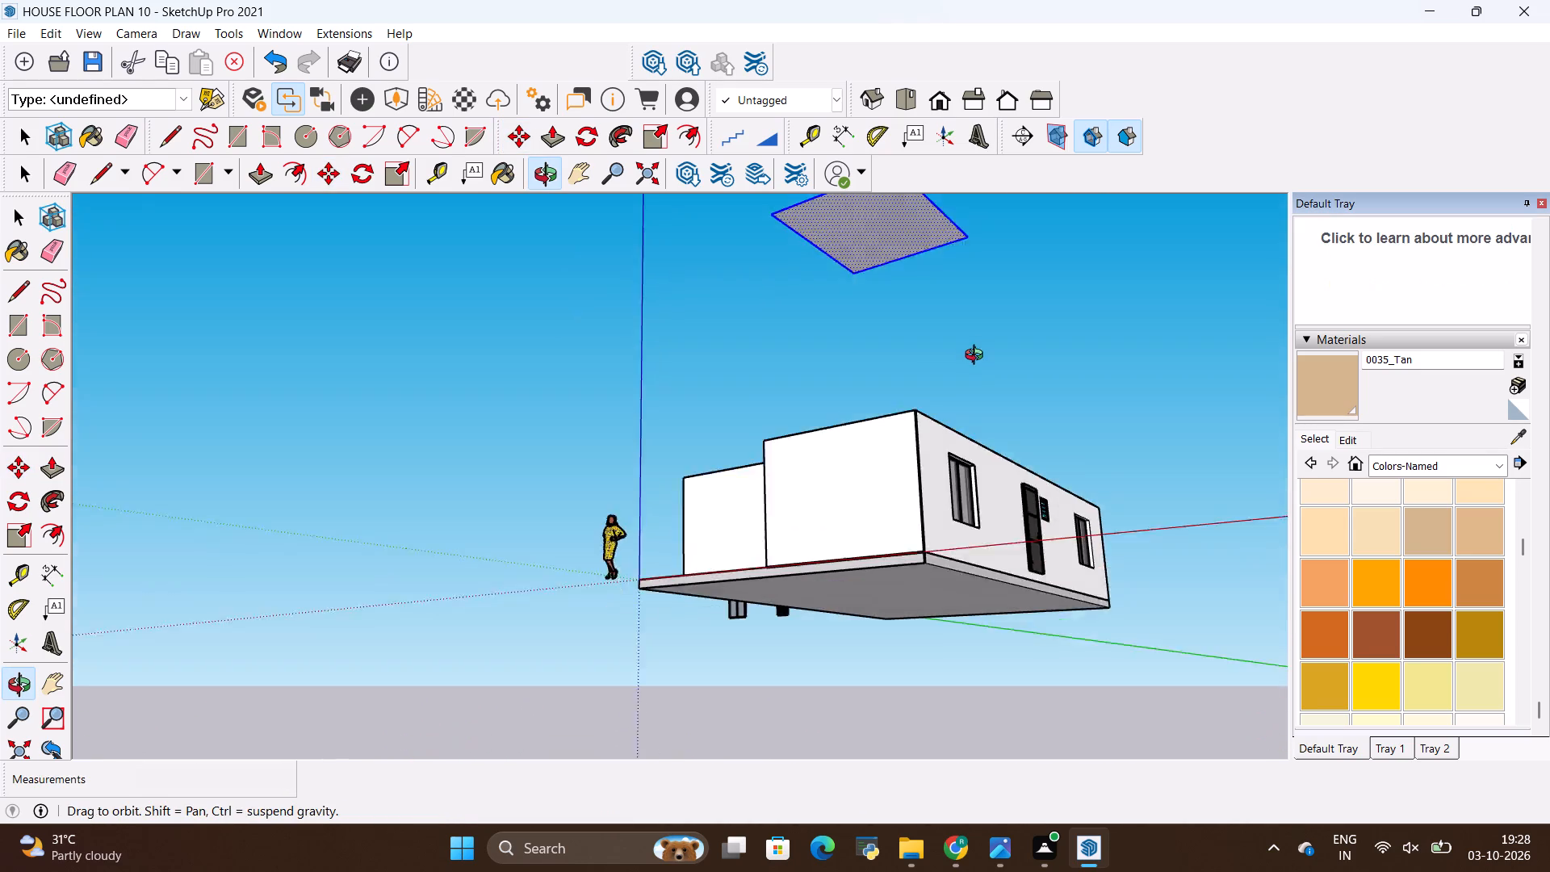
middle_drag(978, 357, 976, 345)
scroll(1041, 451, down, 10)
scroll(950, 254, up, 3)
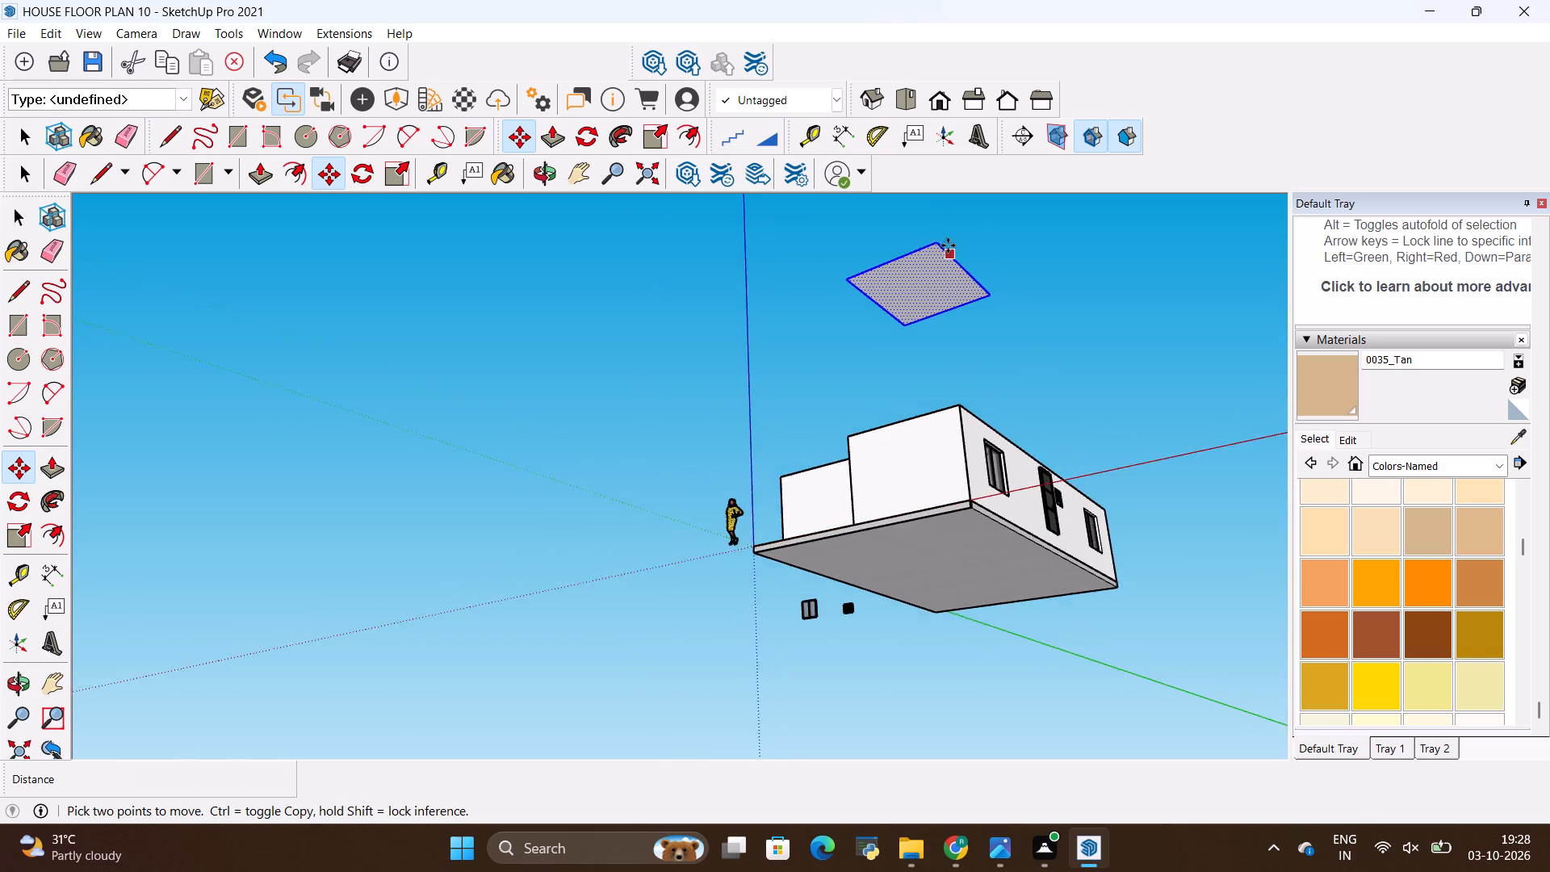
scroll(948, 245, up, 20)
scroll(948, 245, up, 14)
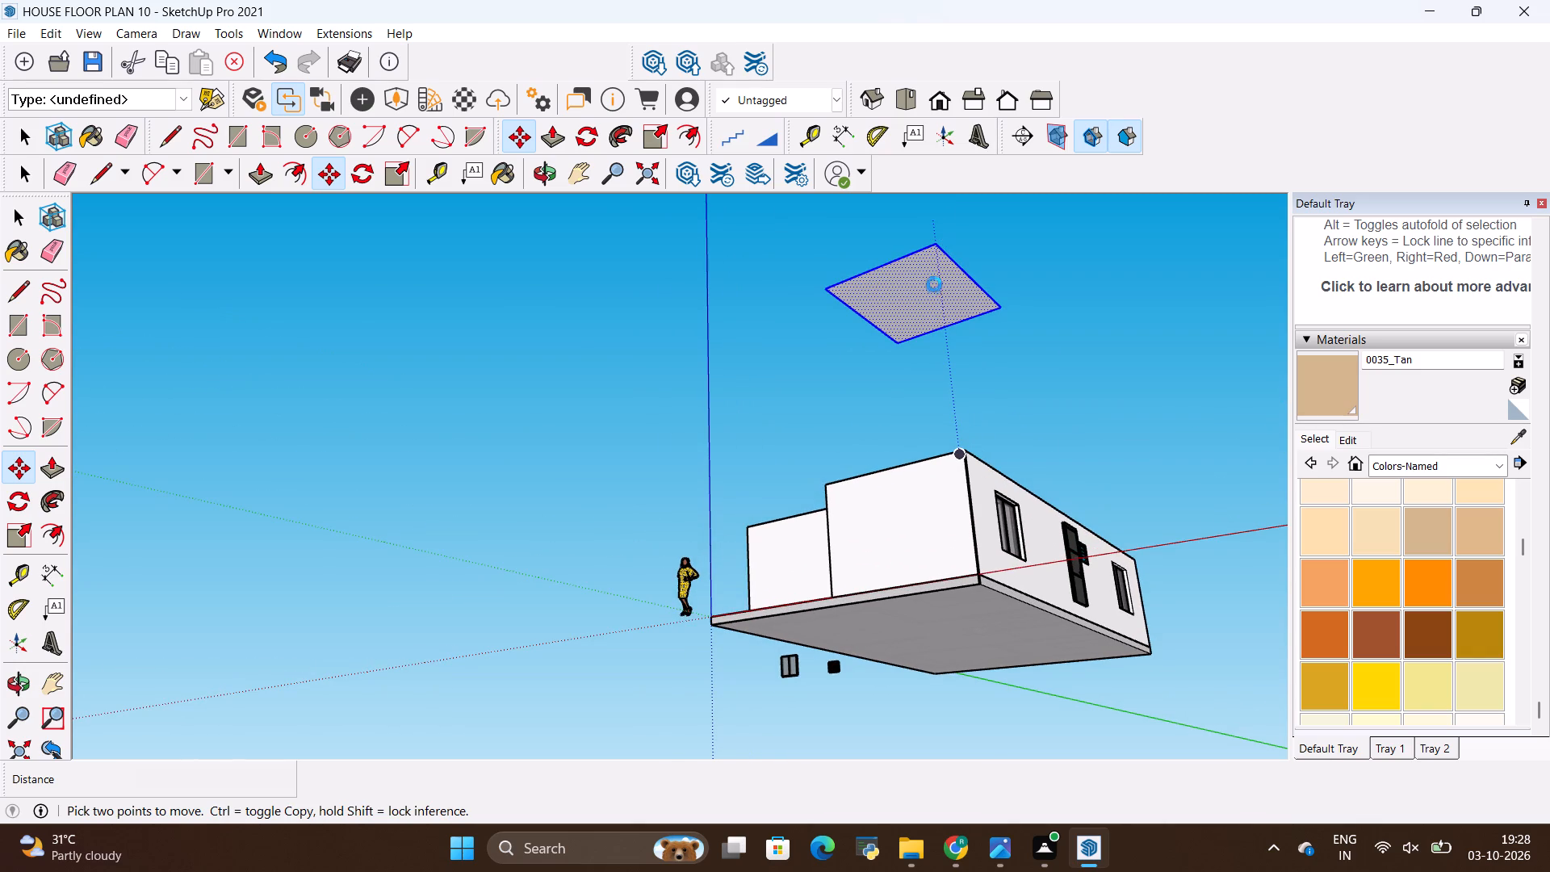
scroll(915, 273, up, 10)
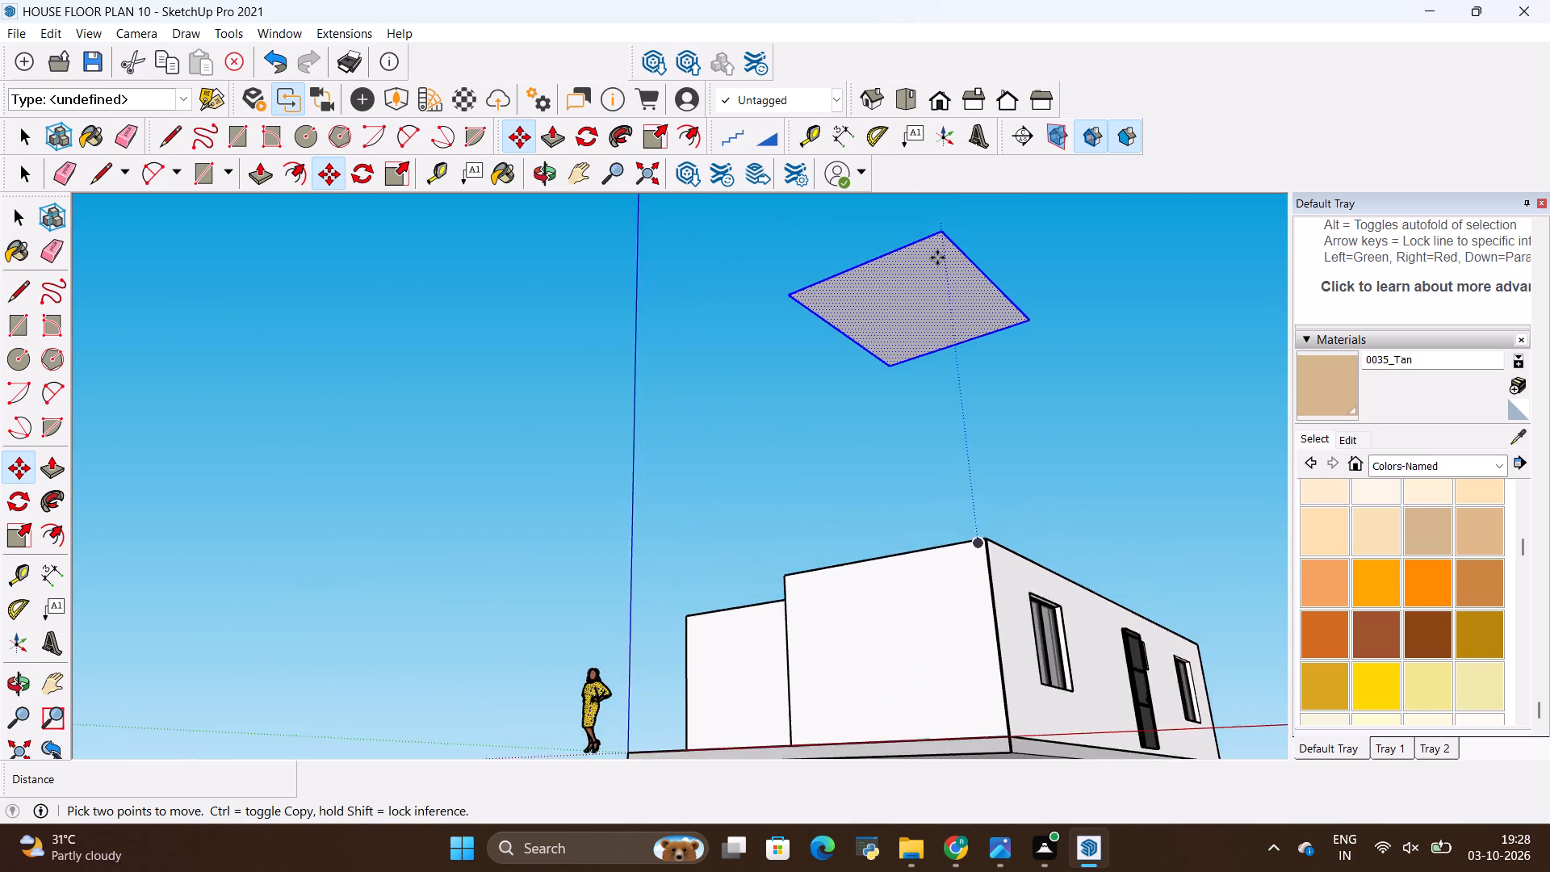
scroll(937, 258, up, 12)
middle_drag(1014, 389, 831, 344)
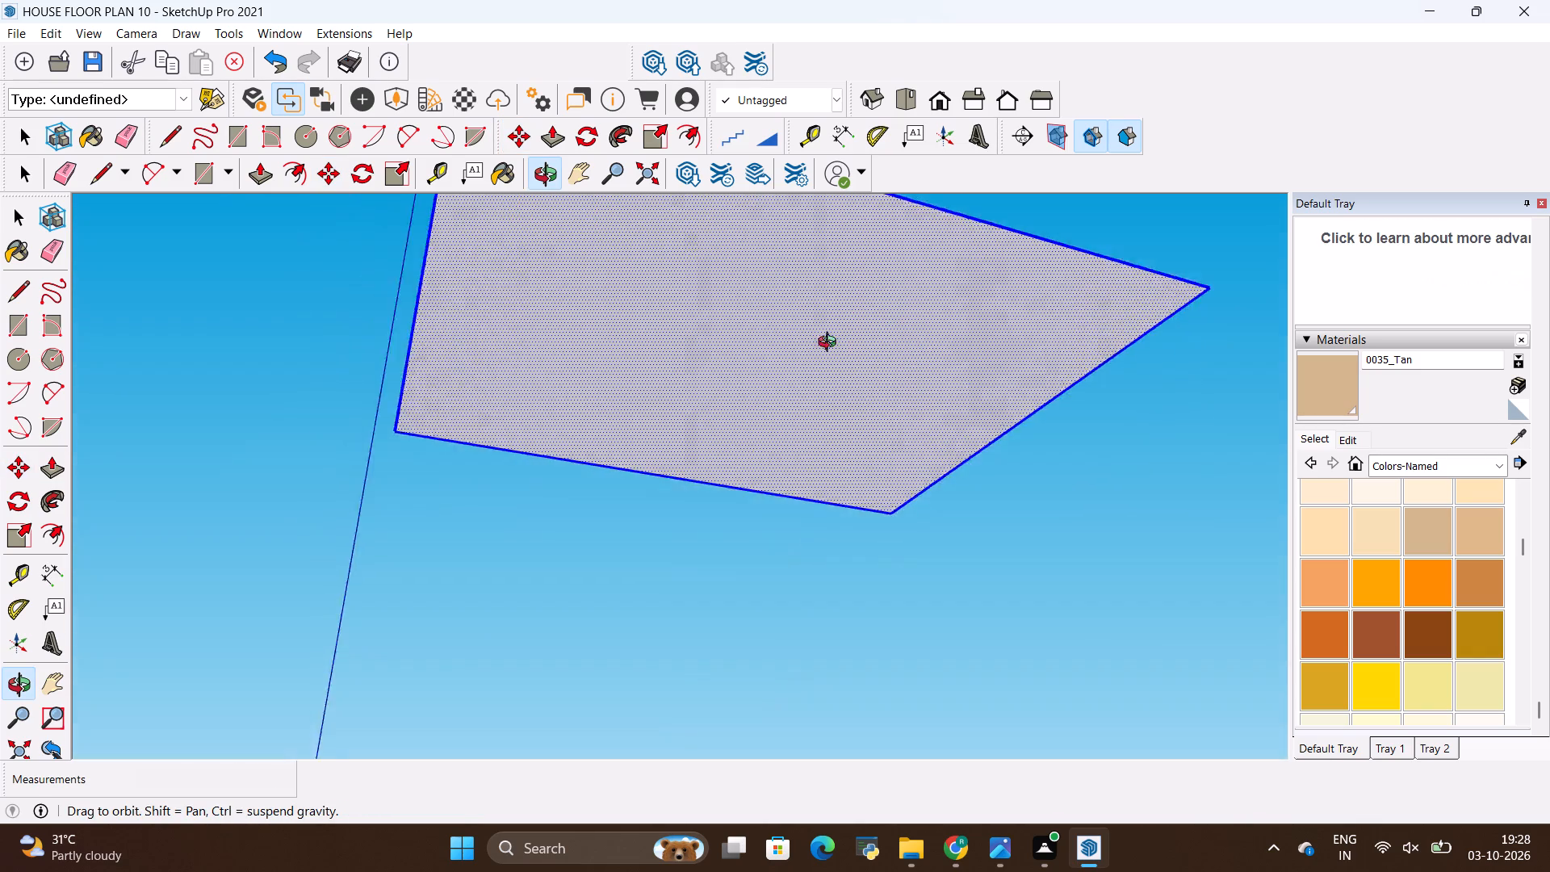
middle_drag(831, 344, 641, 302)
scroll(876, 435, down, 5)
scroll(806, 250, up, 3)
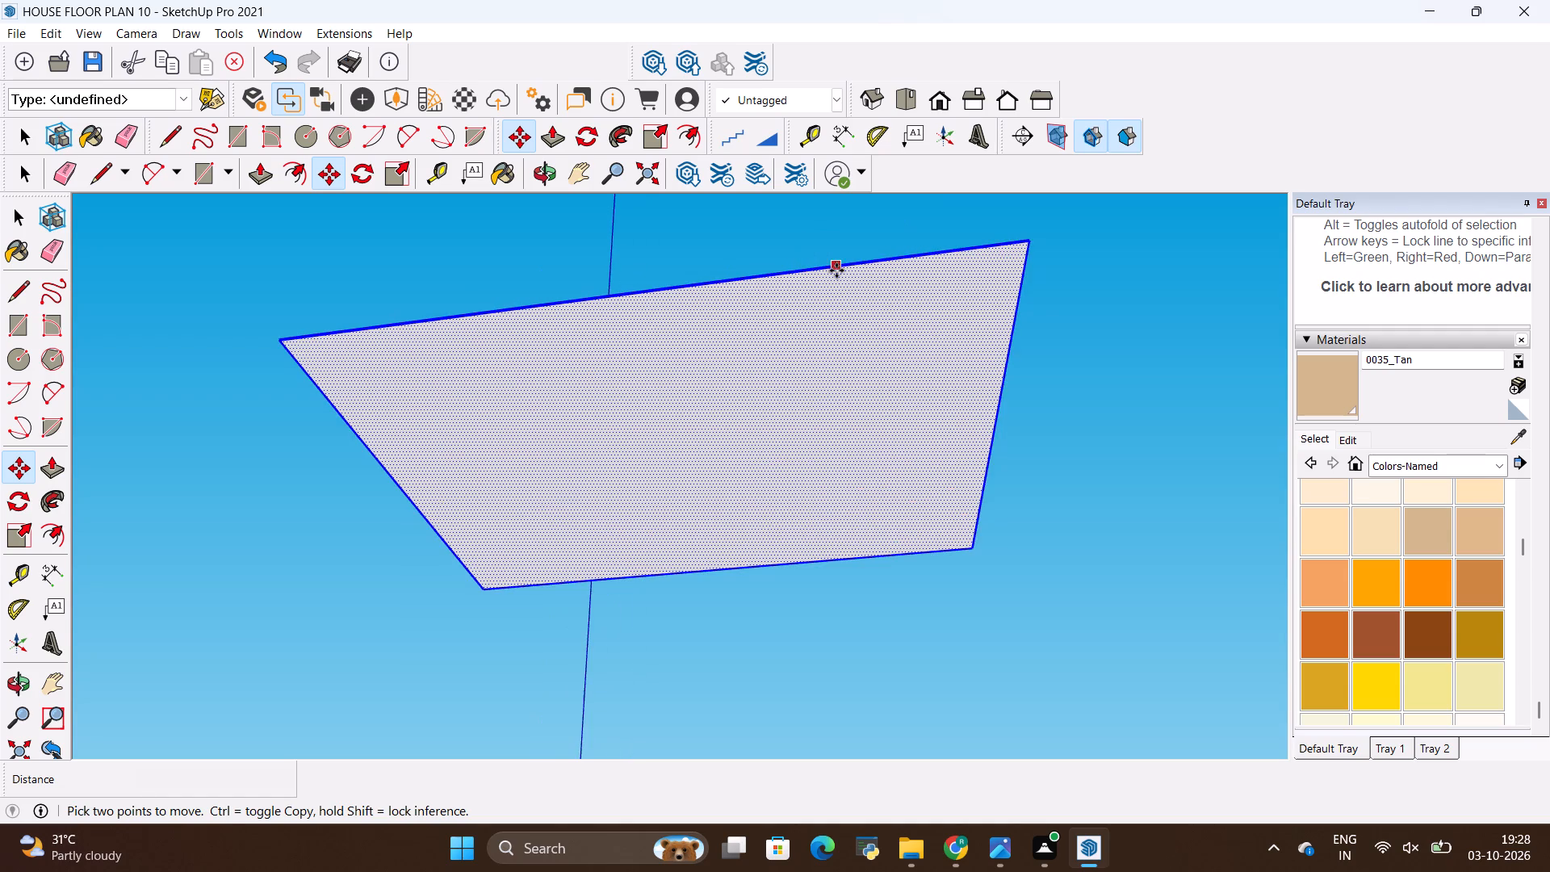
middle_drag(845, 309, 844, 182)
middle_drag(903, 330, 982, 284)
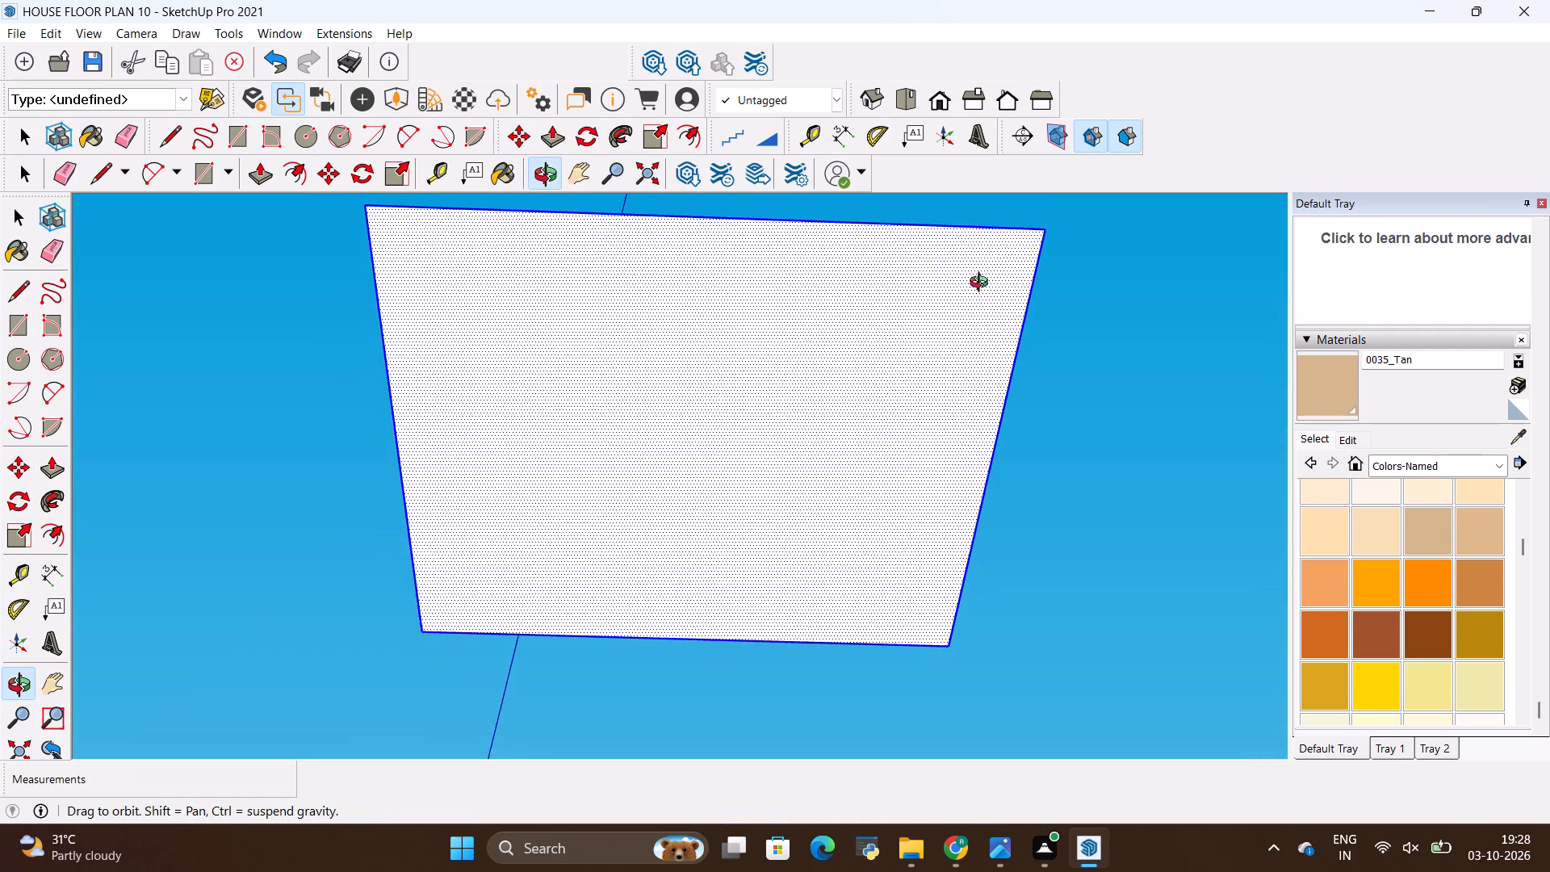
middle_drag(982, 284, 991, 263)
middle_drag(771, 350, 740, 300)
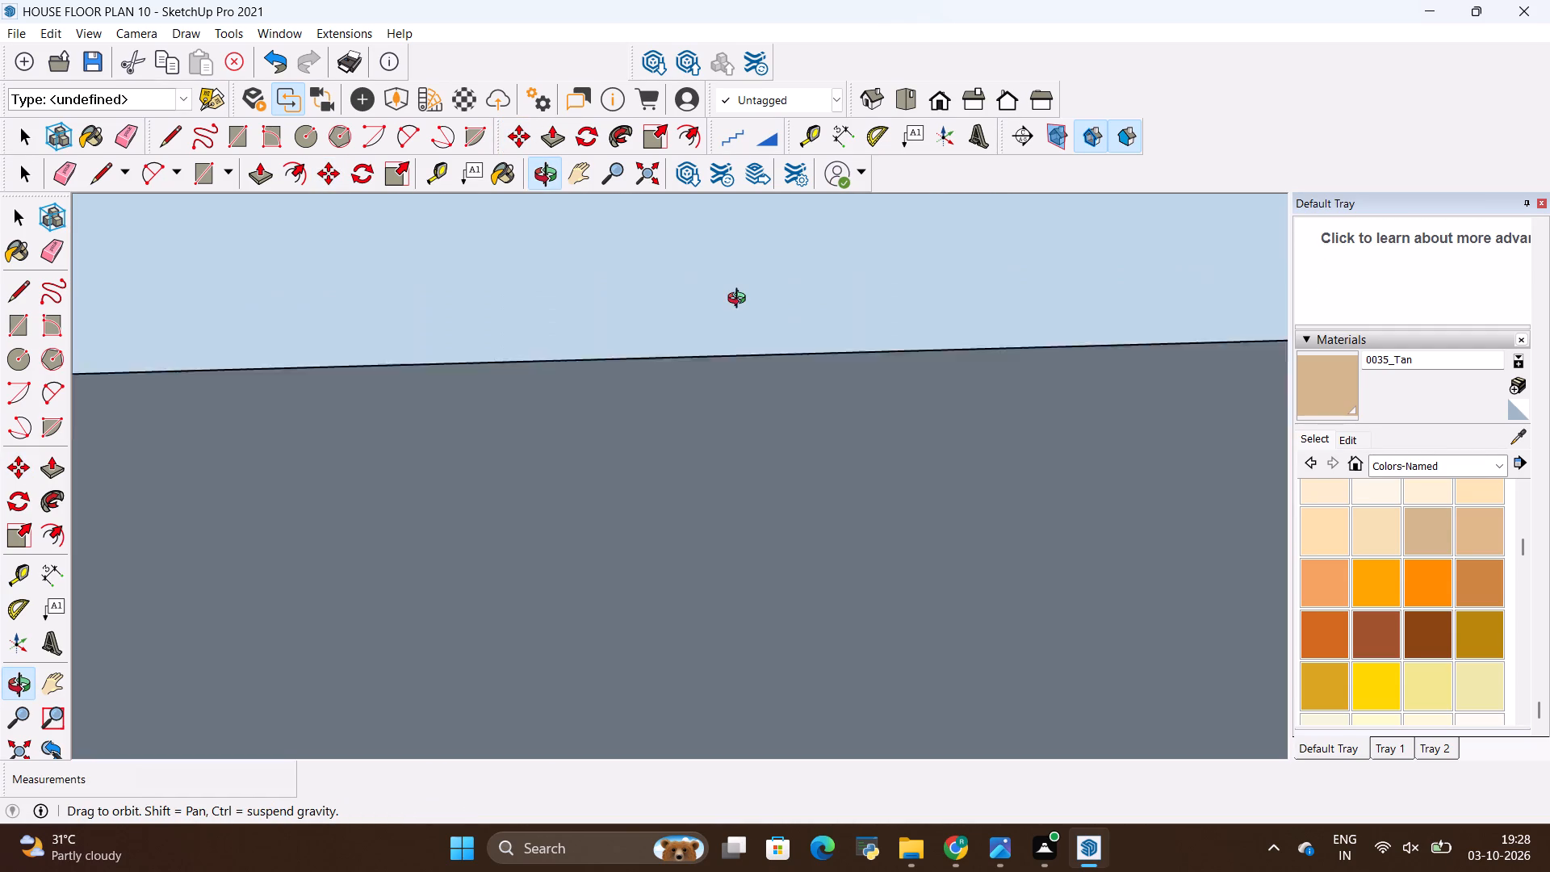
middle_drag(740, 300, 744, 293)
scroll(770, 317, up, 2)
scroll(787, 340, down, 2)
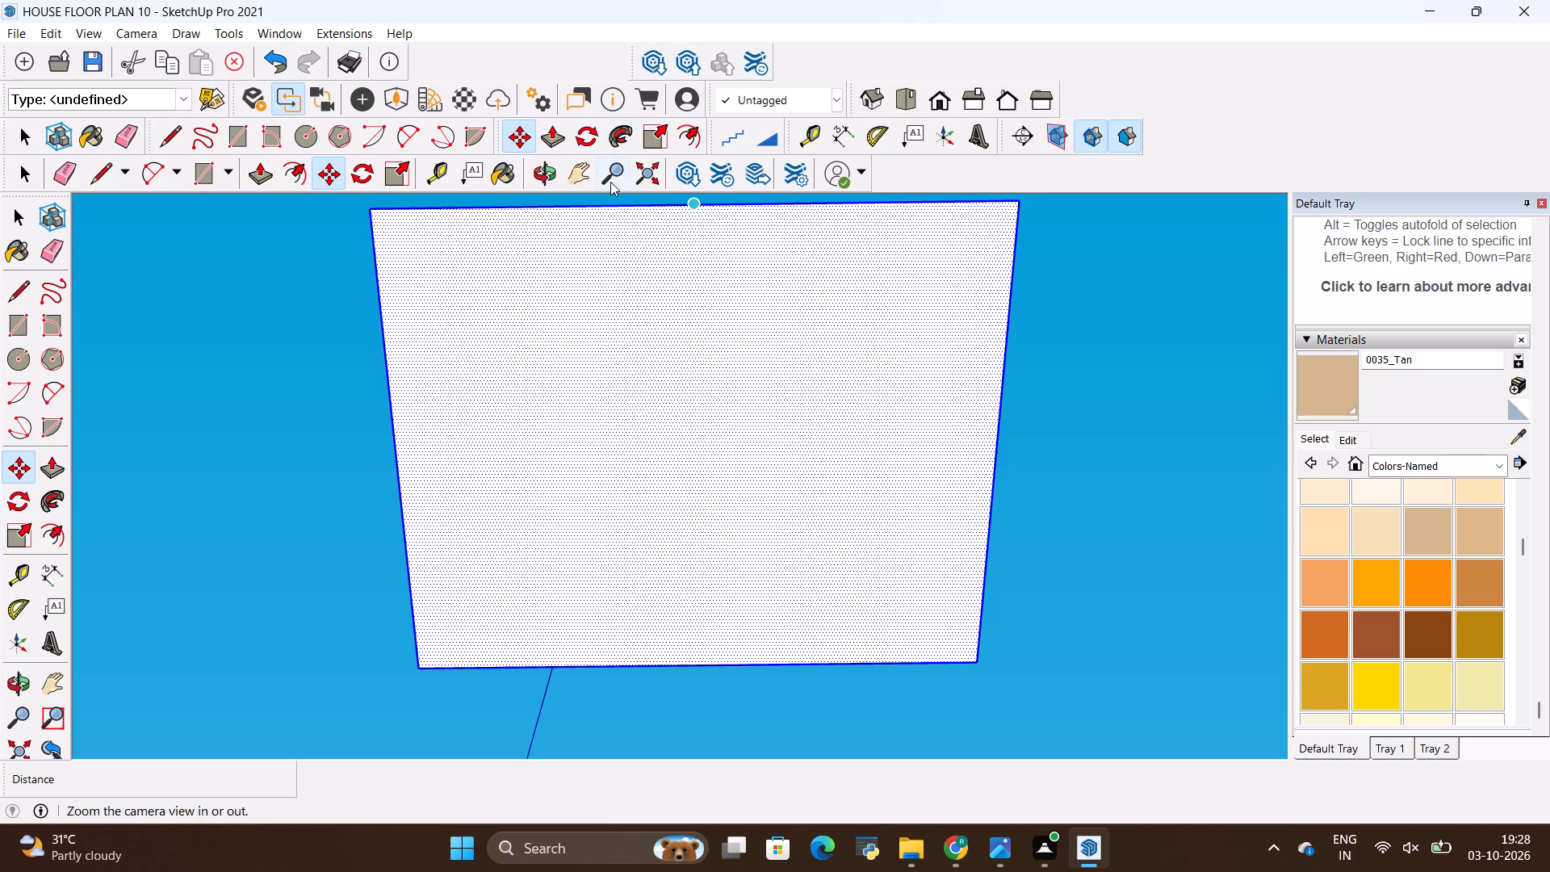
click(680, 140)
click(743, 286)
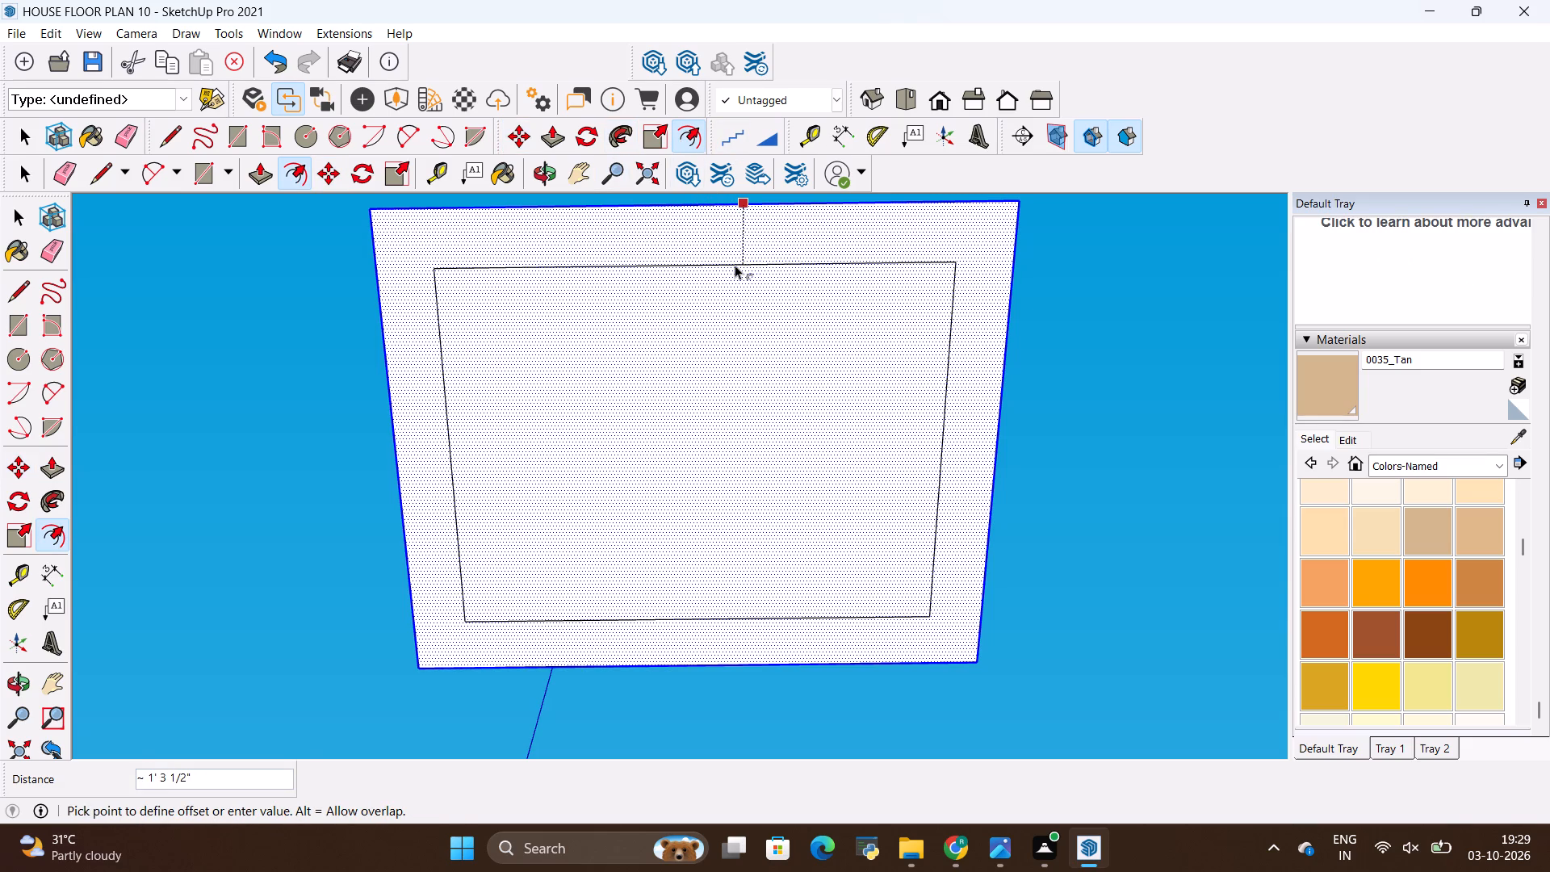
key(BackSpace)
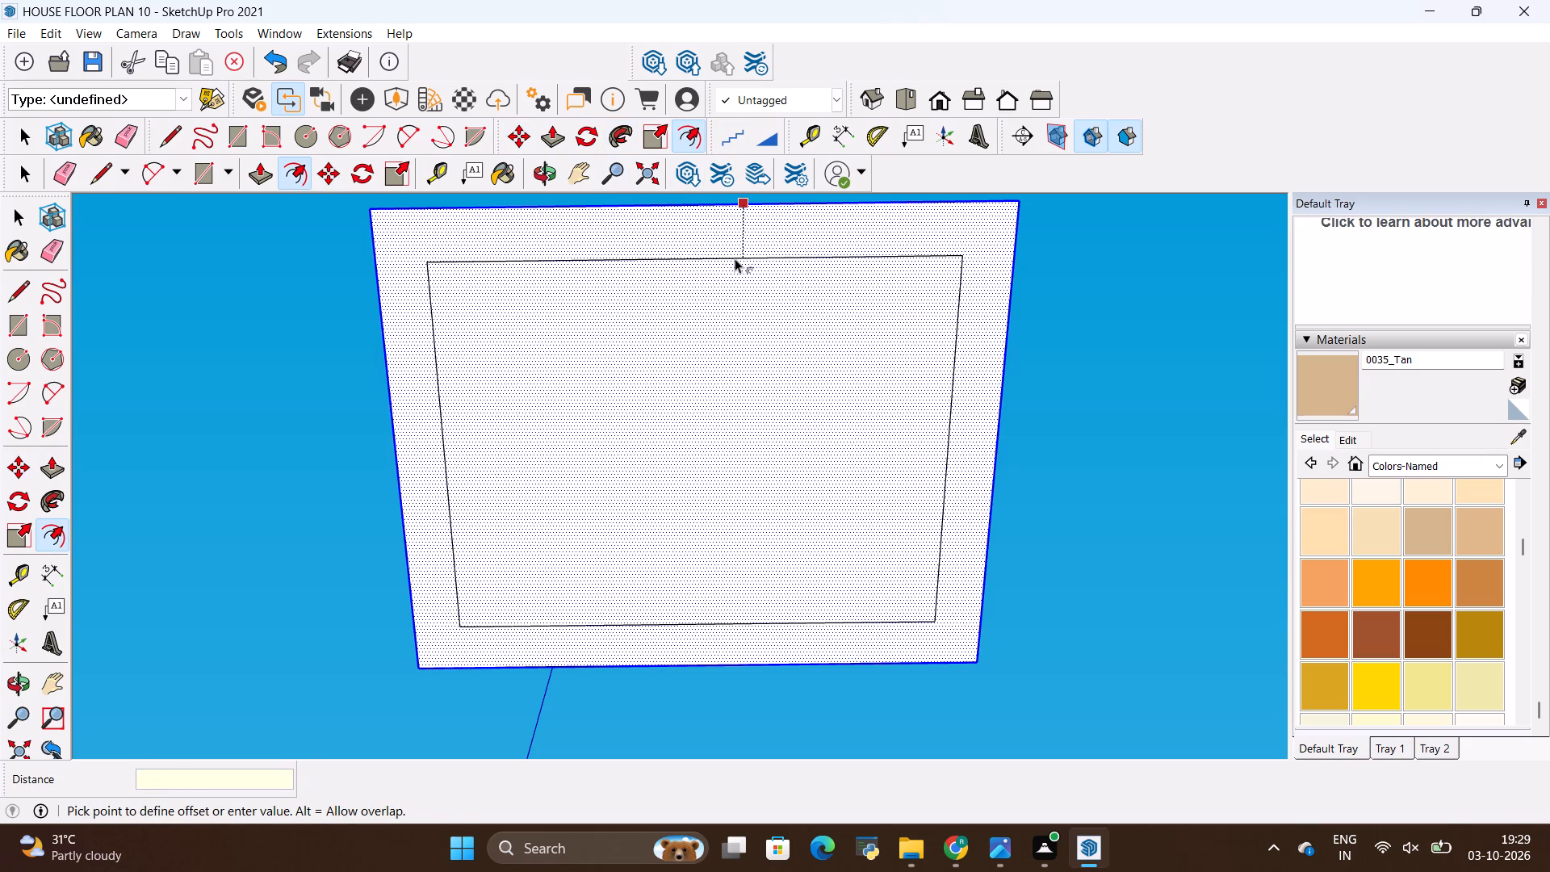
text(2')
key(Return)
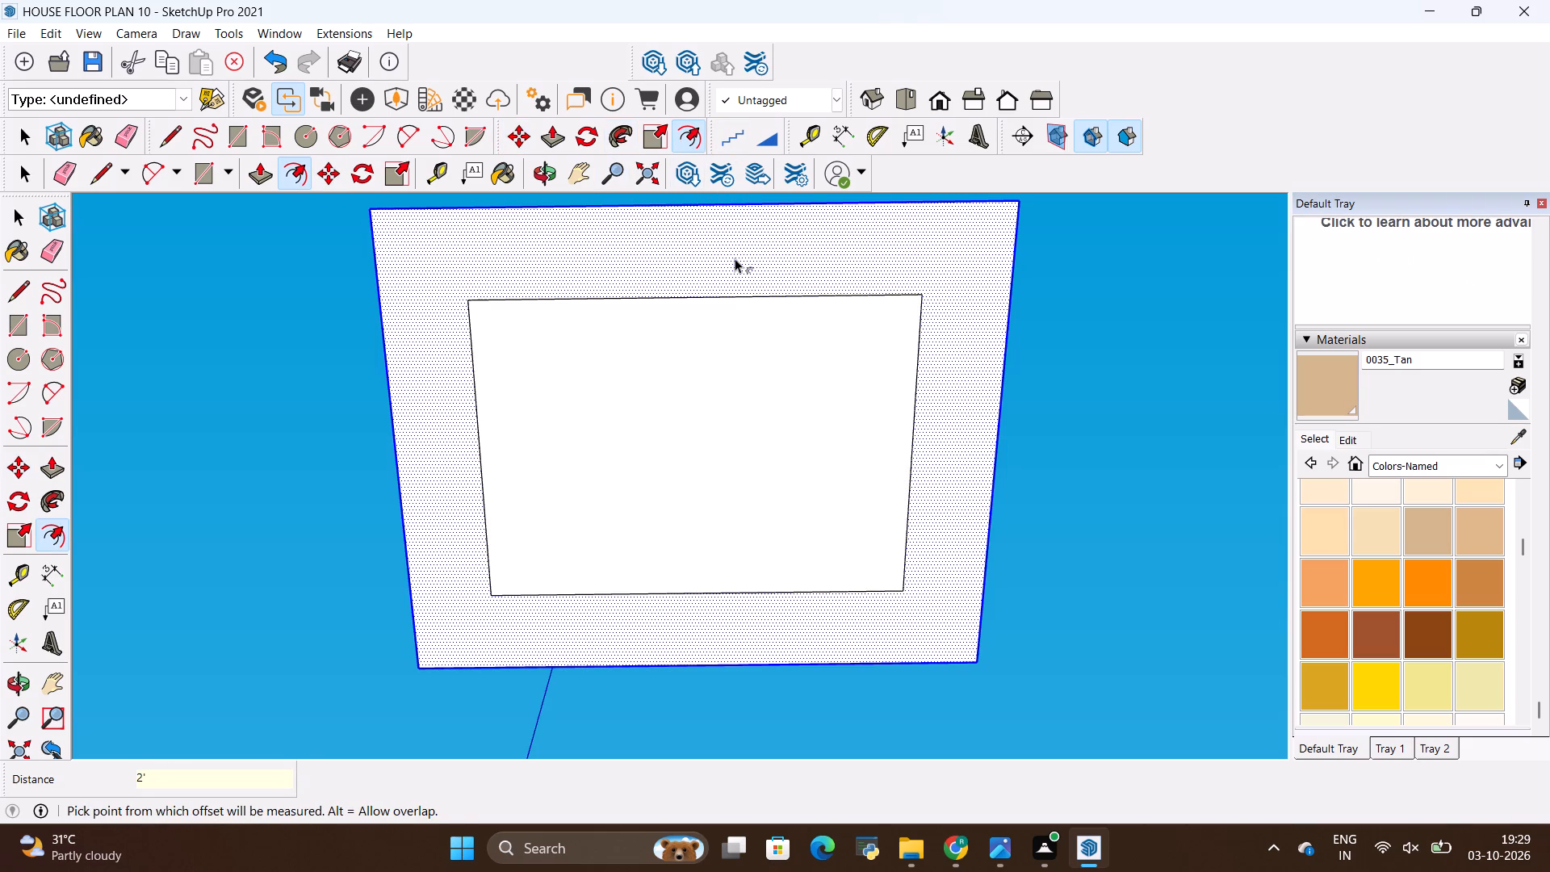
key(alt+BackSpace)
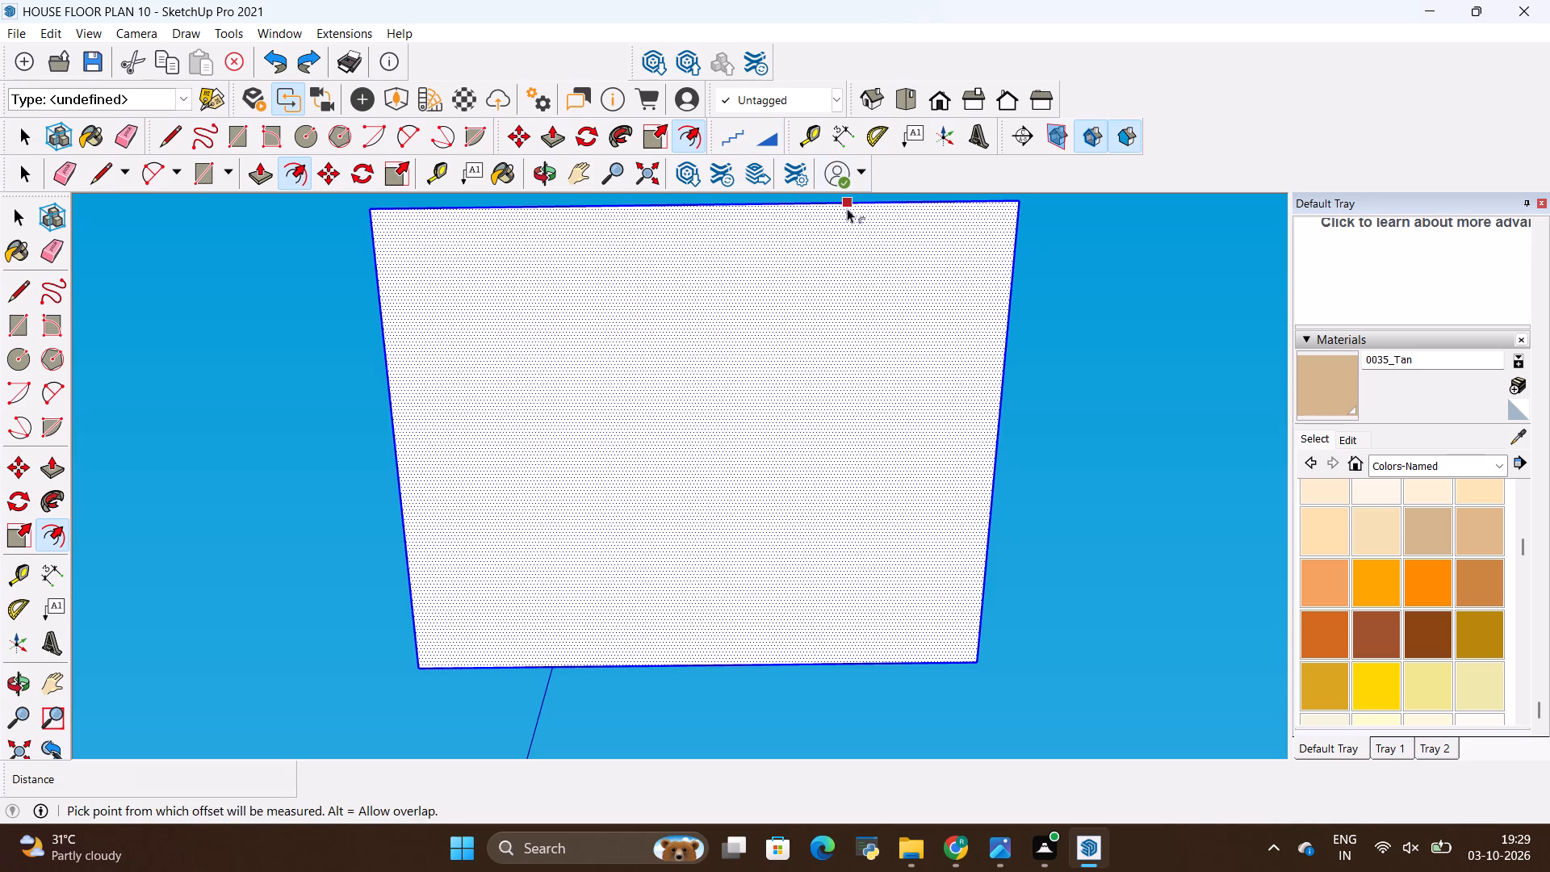
Offset the raised bedroom panel's outline inward by 18" on its underside.
click(824, 243)
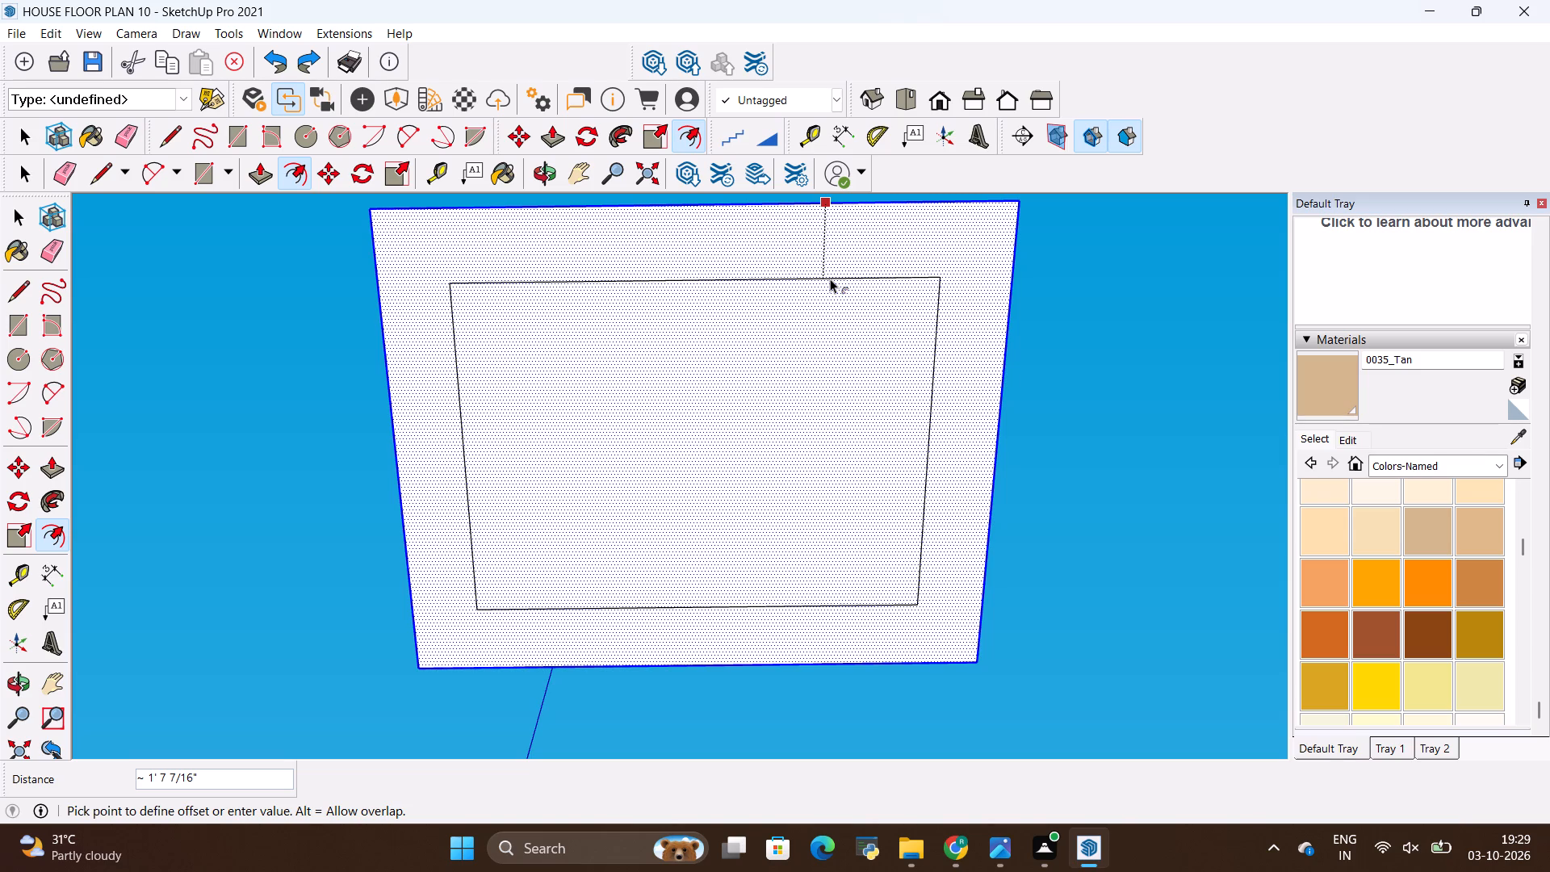
text(18)
key(apostrophe)
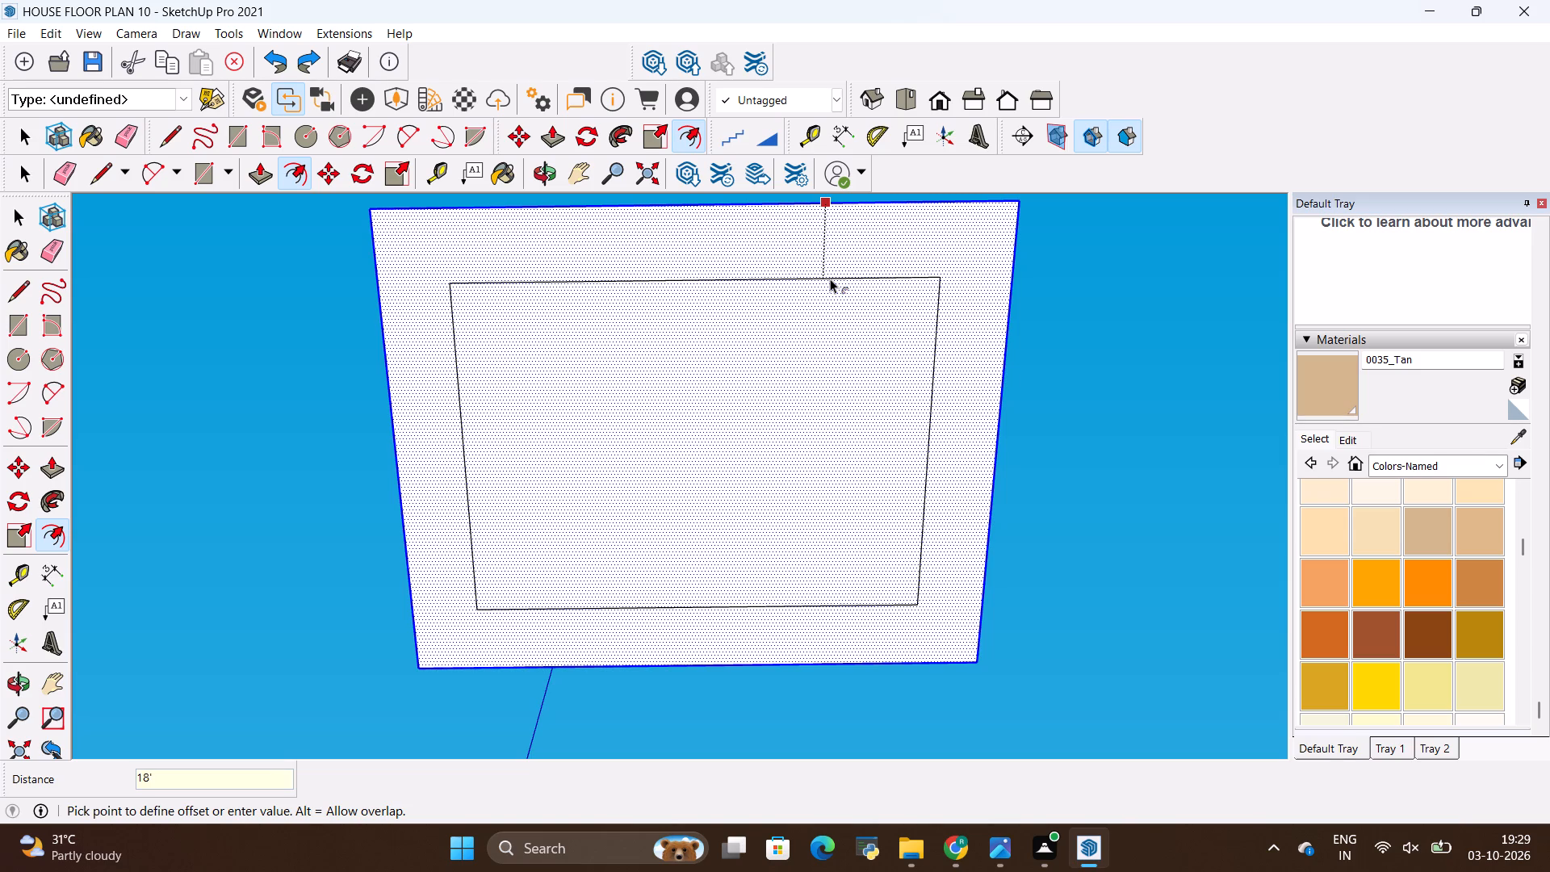
key(BackSpace)
key(shift+quotedbl)
key(Return)
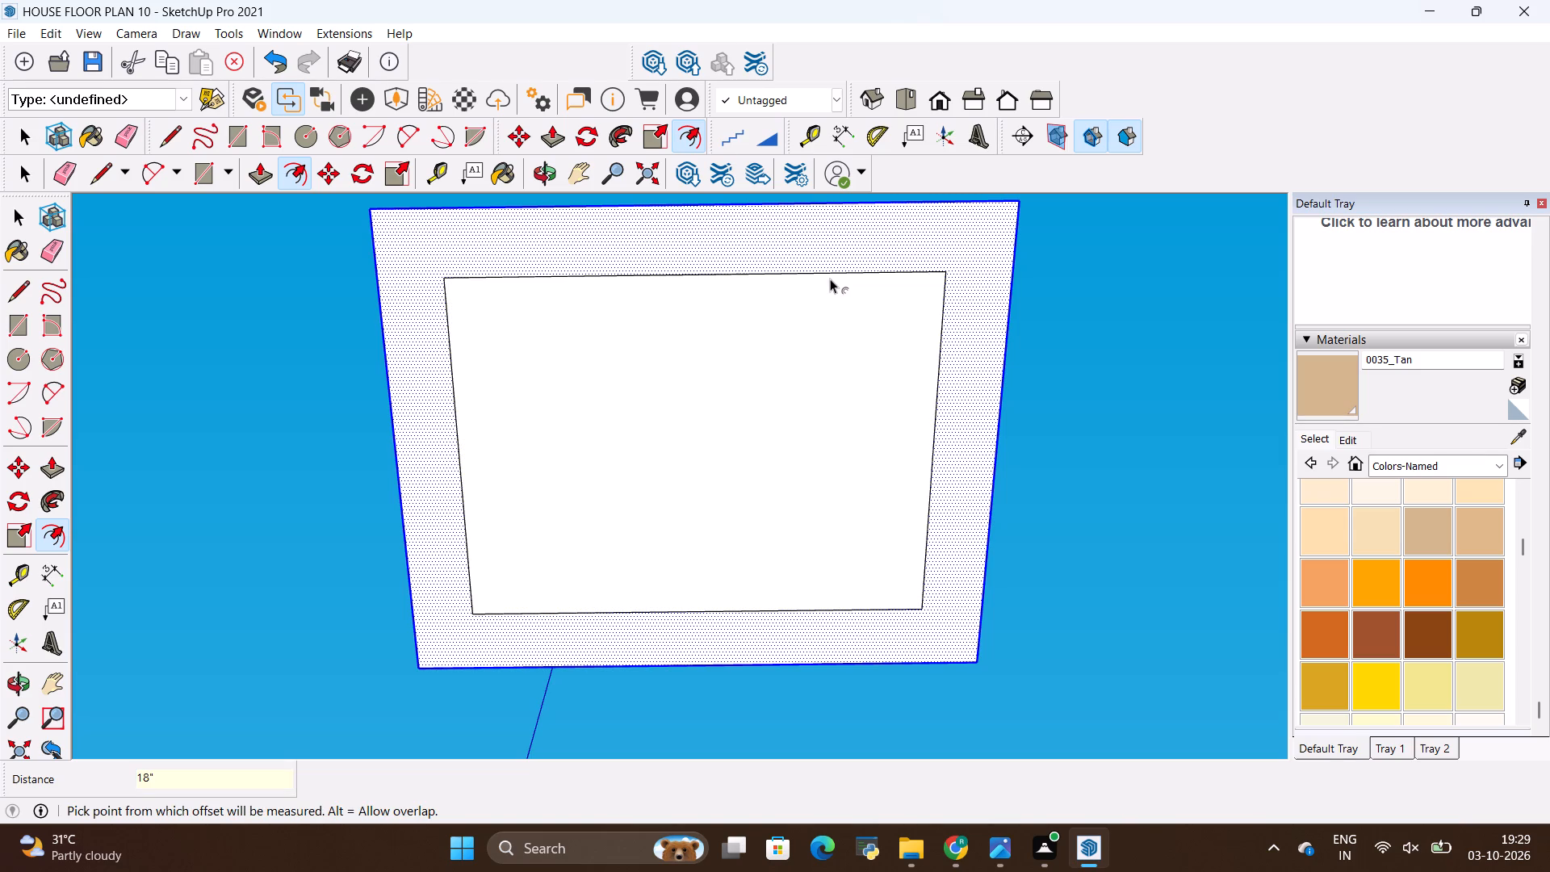
Add three more nested offset rectangles about 2' 5", 3' 2" and 4' inside the panel's outer edge.
click(605, 479)
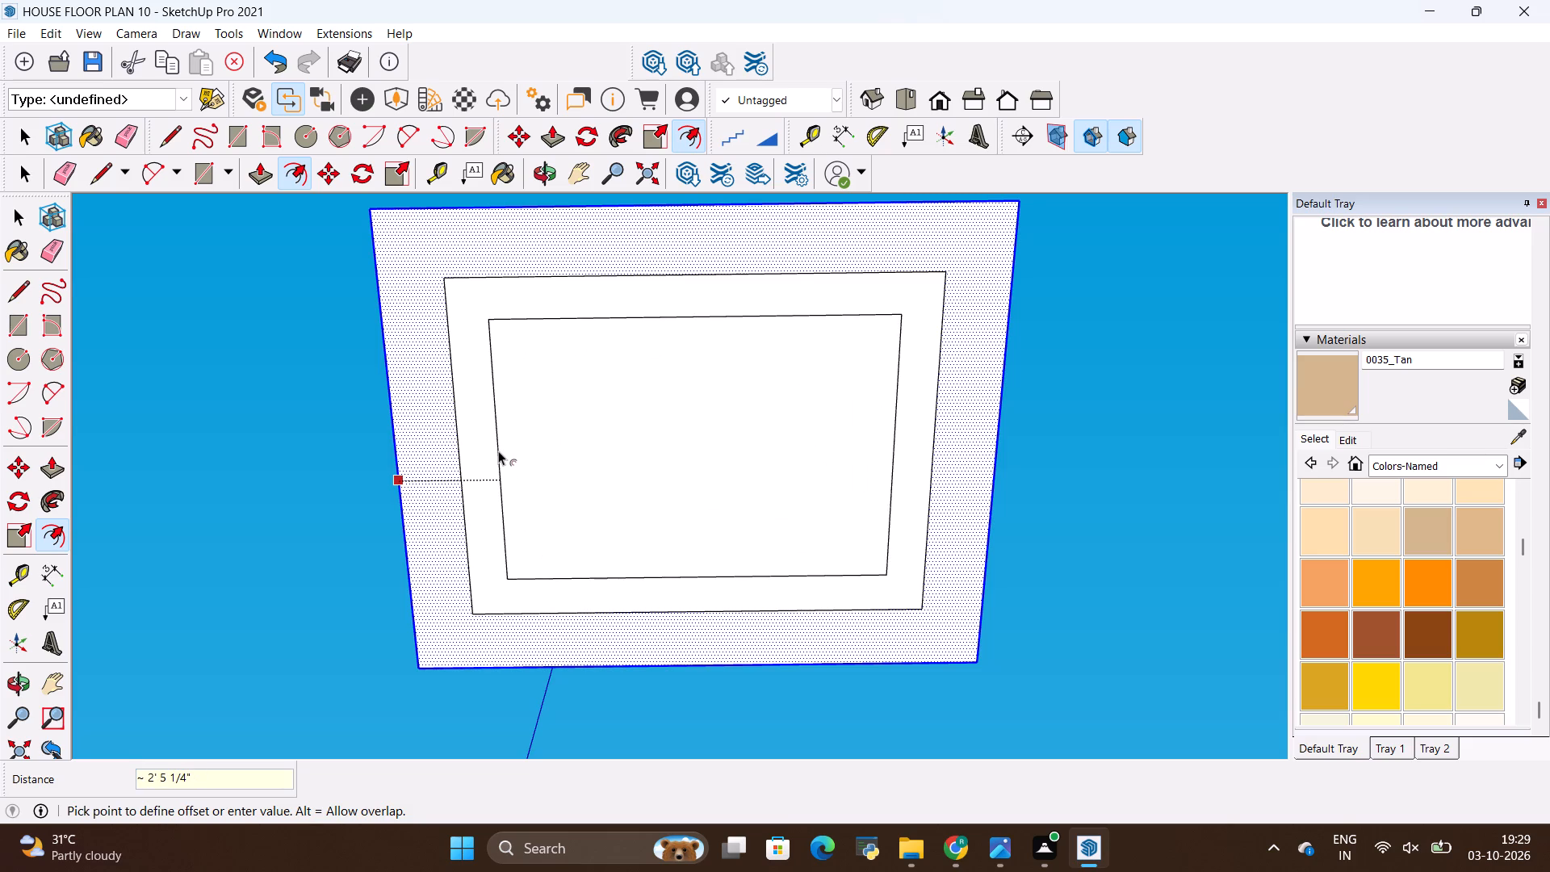
click(498, 451)
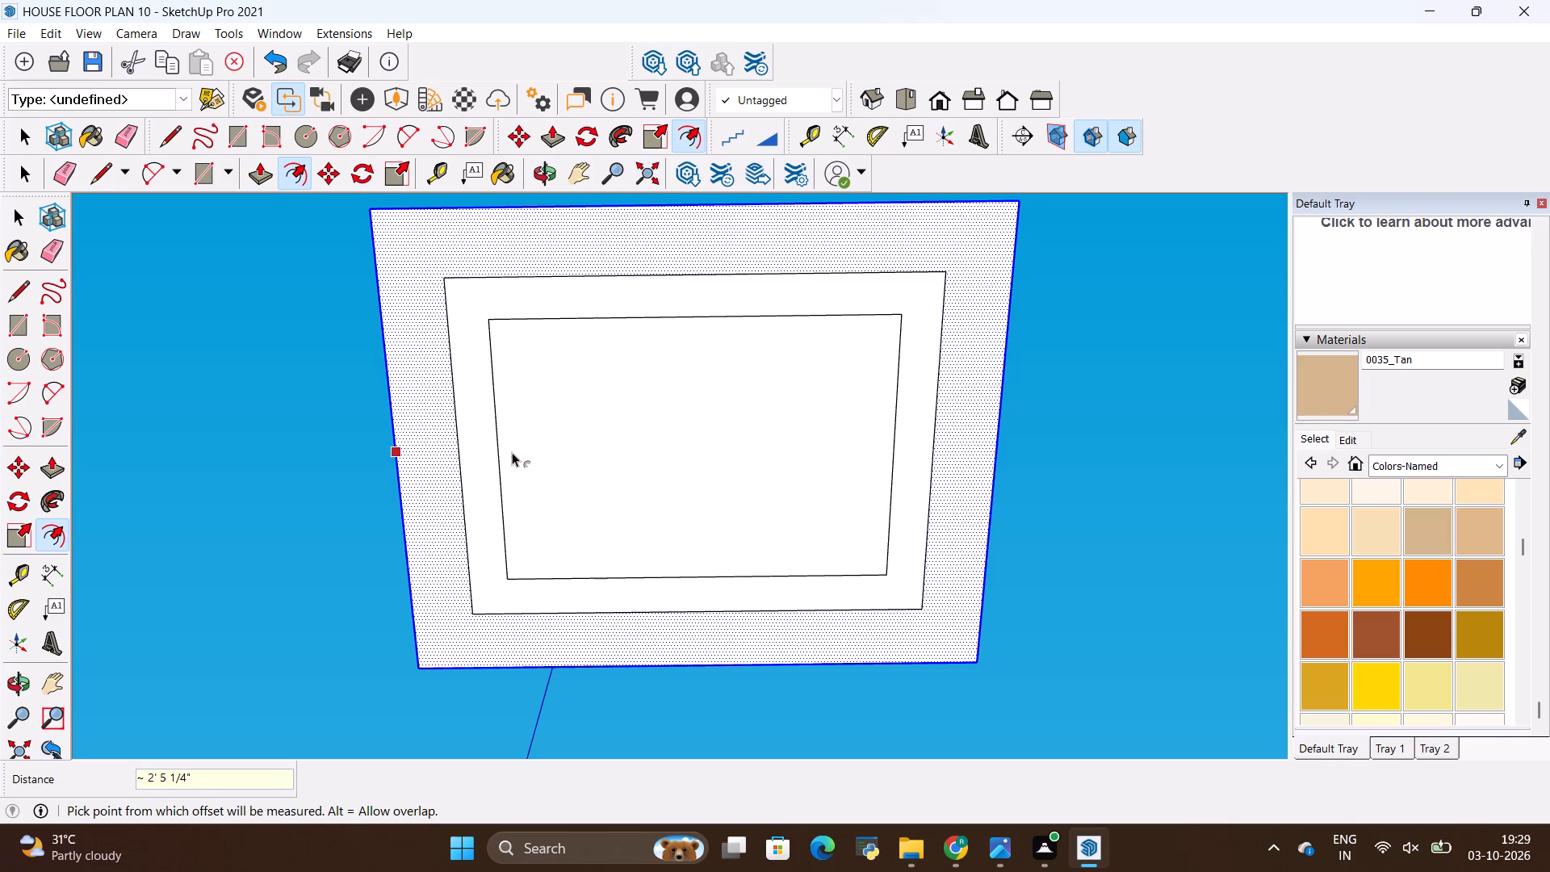
click(543, 455)
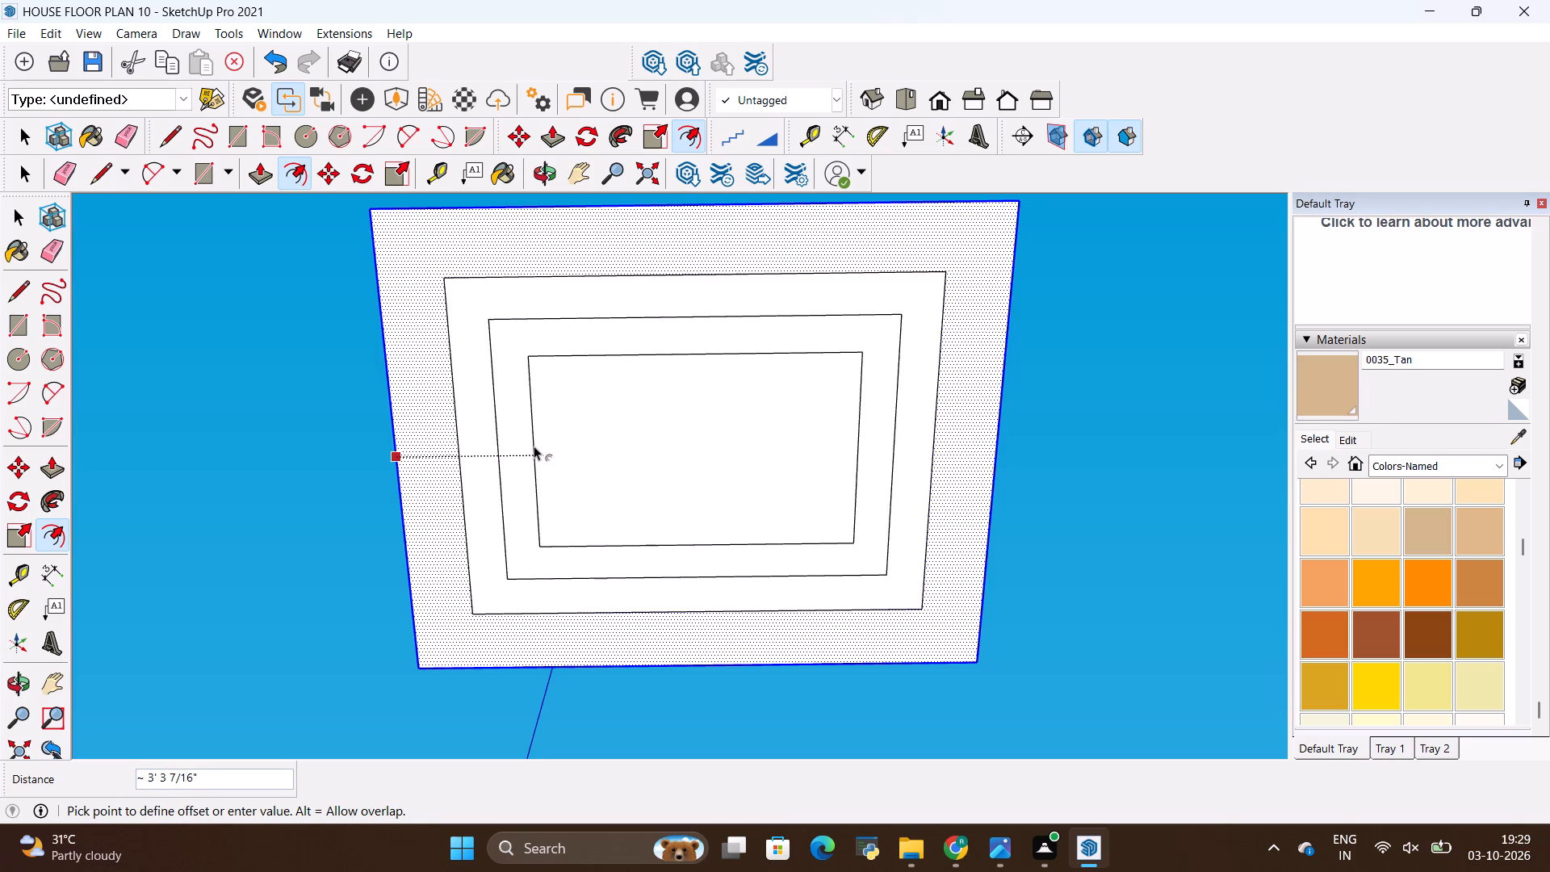
click(527, 445)
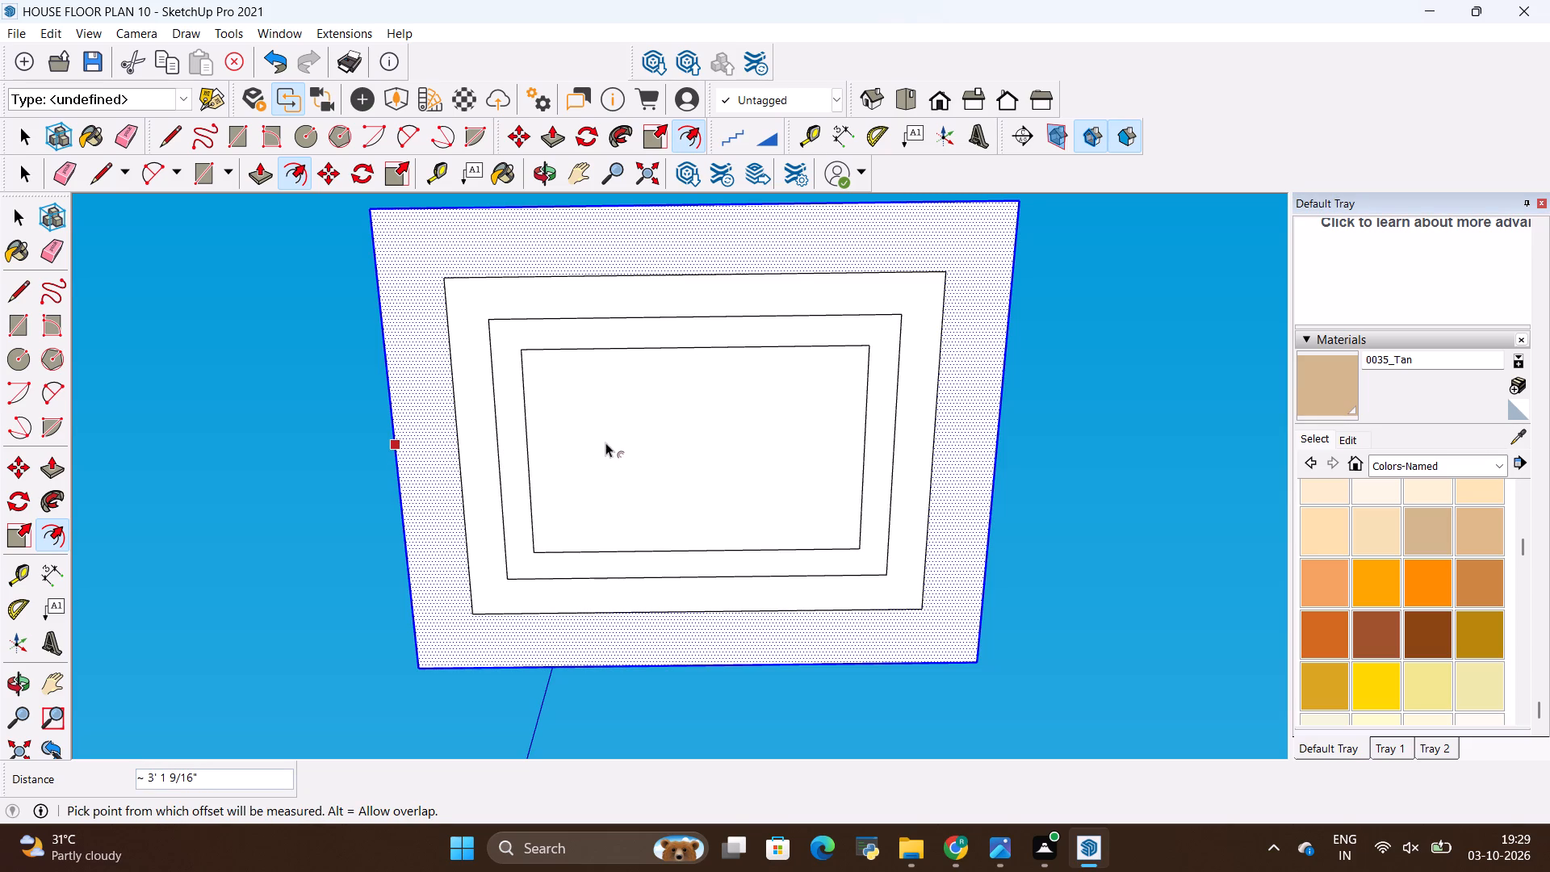
click(652, 430)
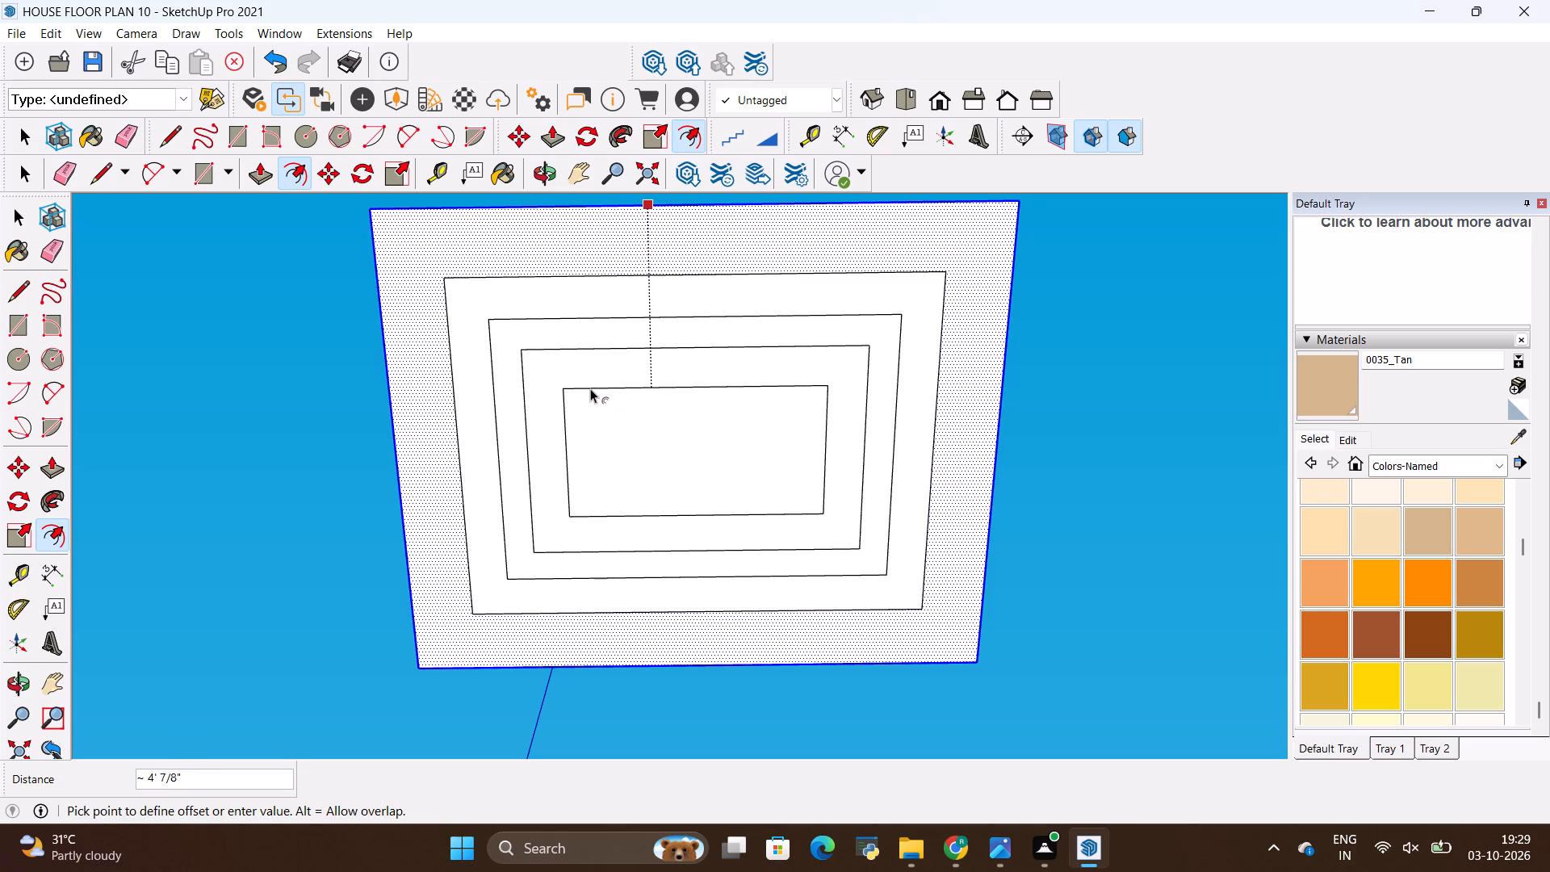
click(618, 388)
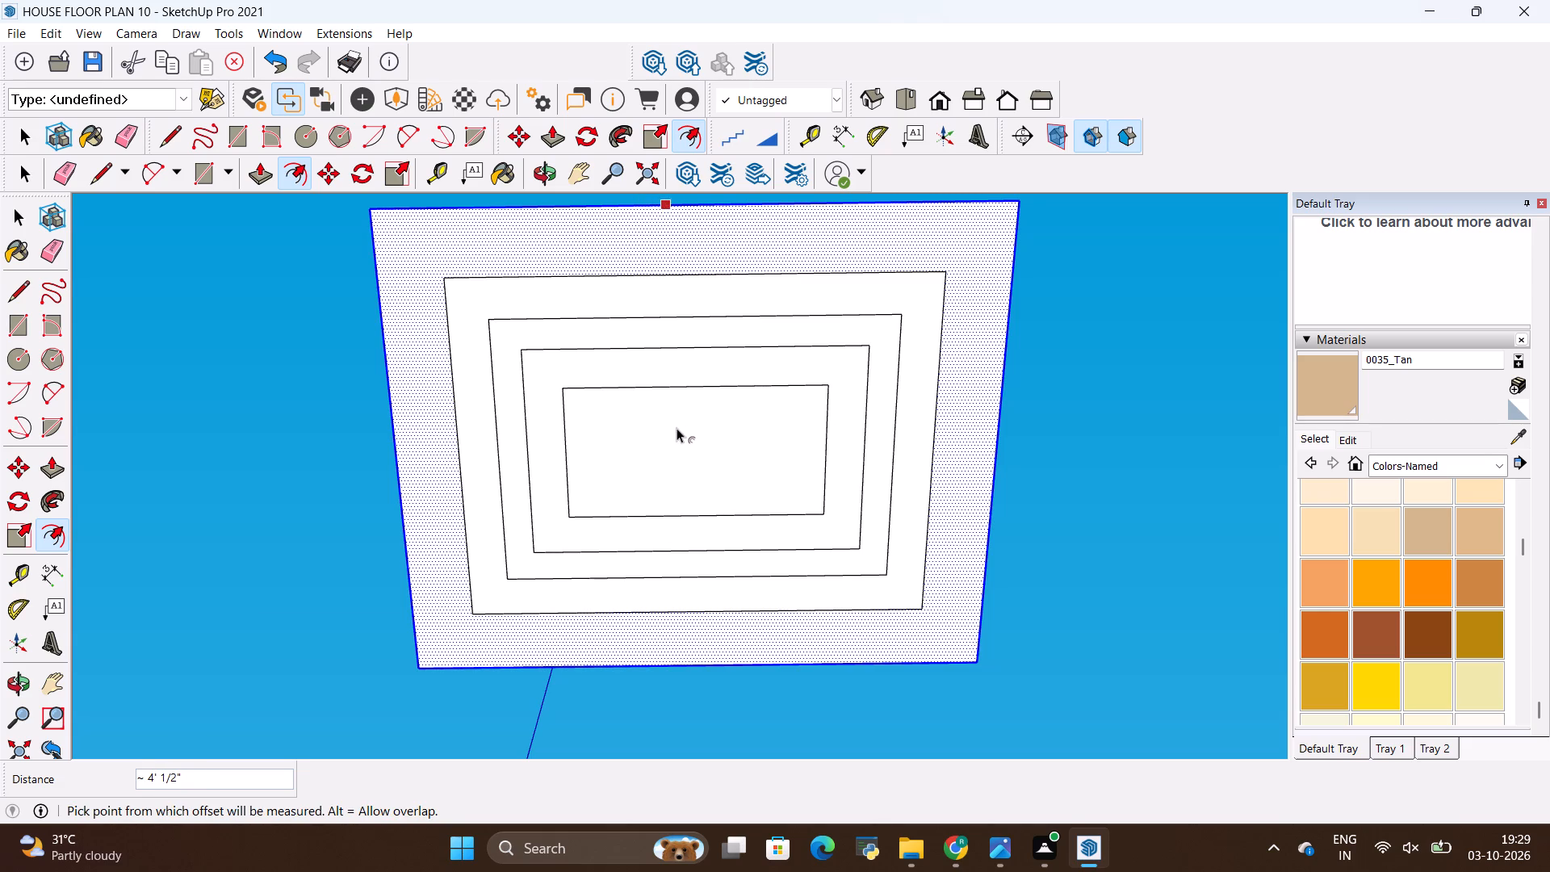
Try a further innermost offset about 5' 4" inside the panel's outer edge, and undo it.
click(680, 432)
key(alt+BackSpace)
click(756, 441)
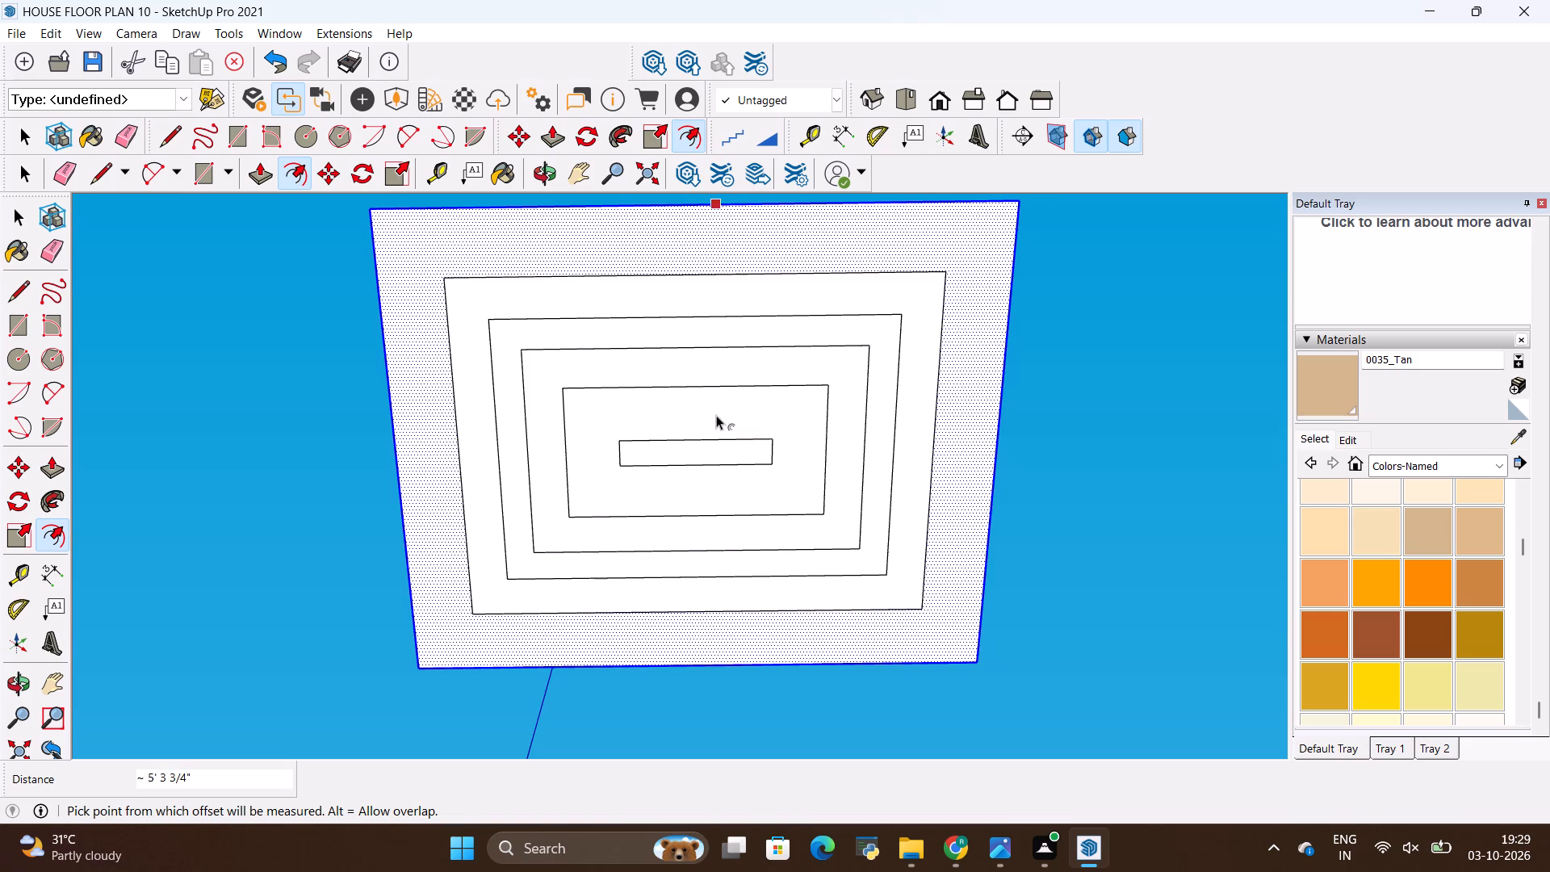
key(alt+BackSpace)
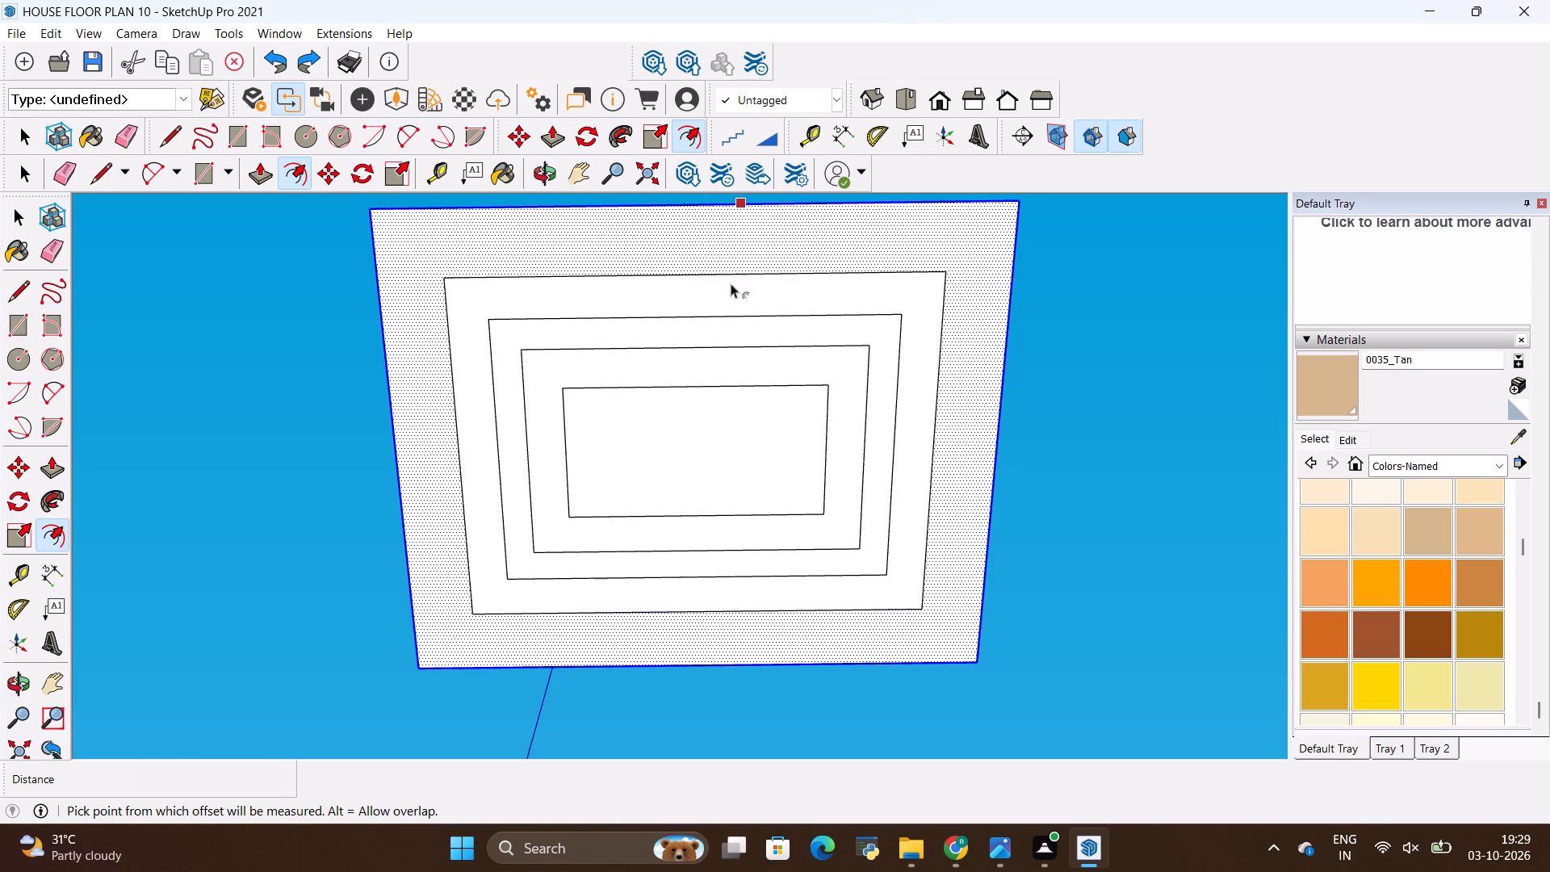
Offset an innermost rectangle about 4' 7 1/2" inside the raised bedroom panel's outer edge.
click(704, 447)
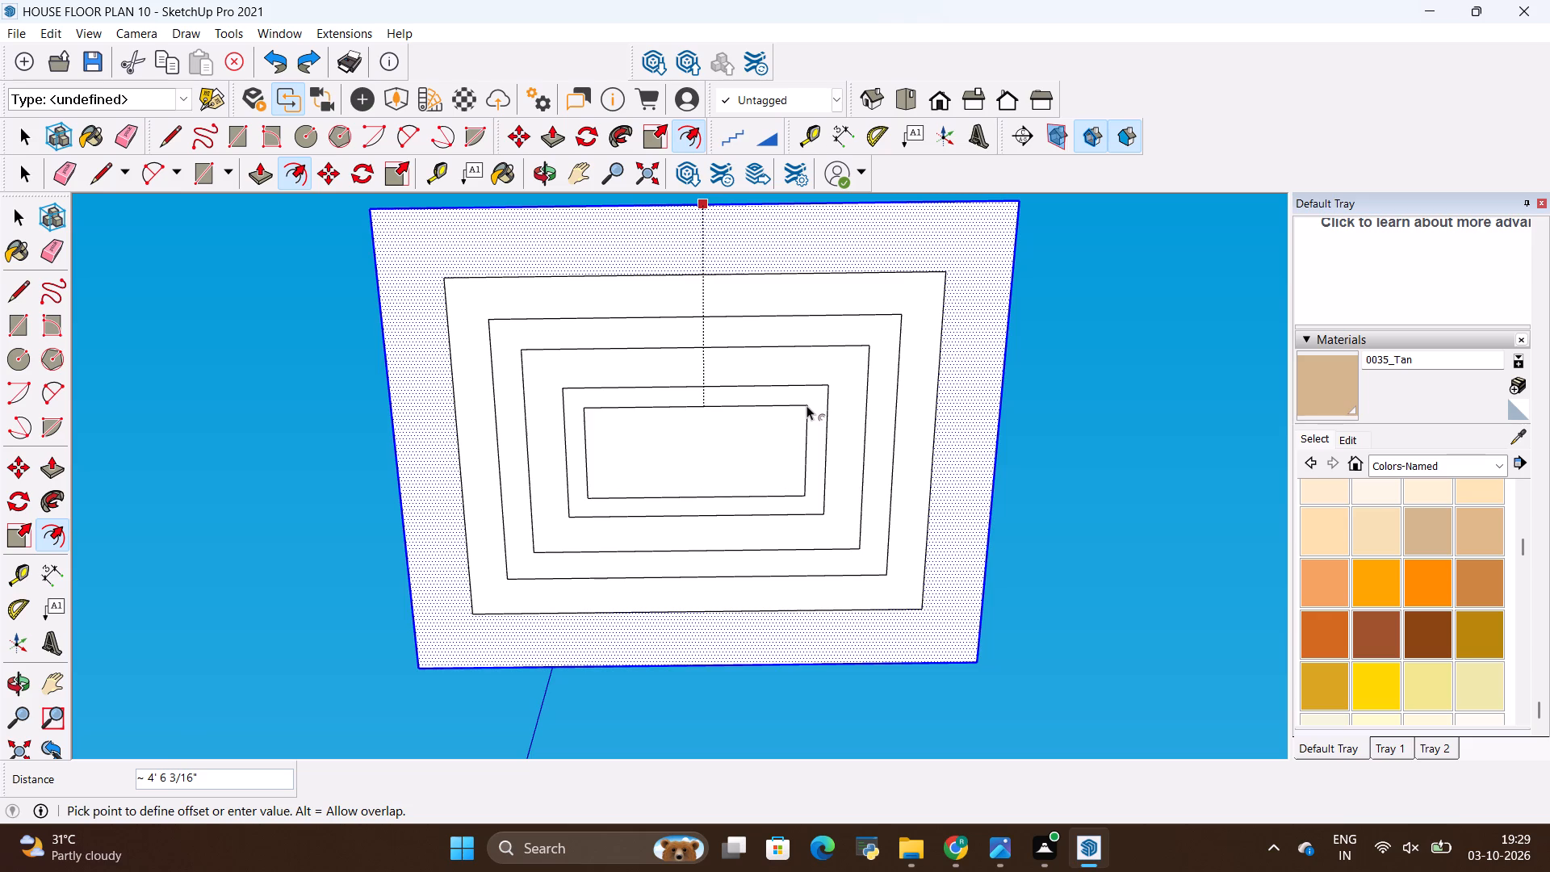
click(794, 410)
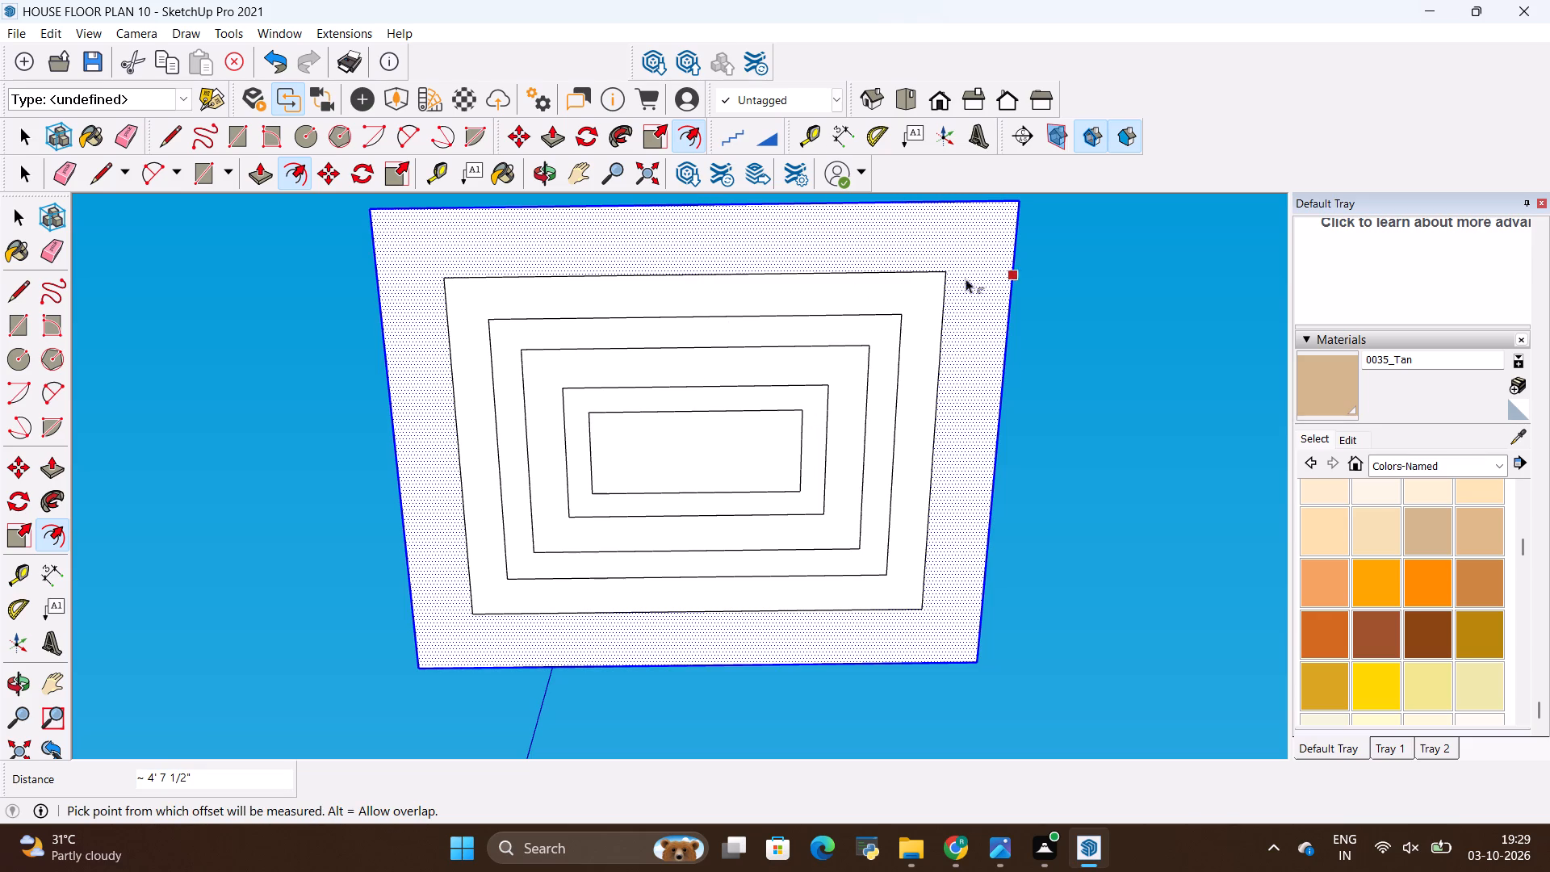
Push/Pull the panel's outer border down 6", and repeat that depth on the middle and inner alternate rings.
key(p)
click(982, 318)
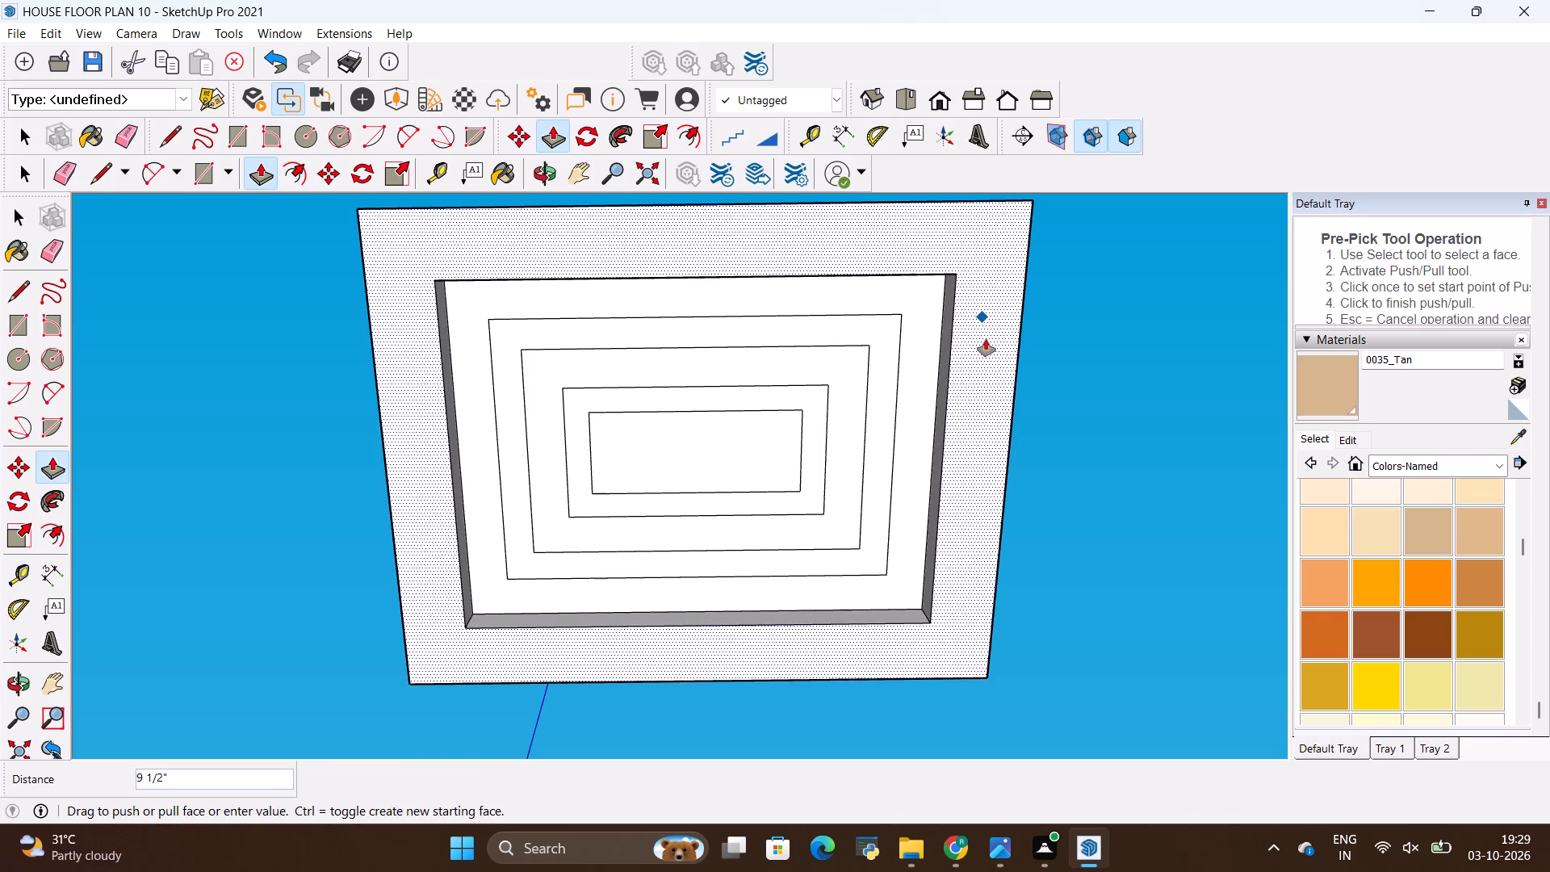
key(BackSpace)
key(6)
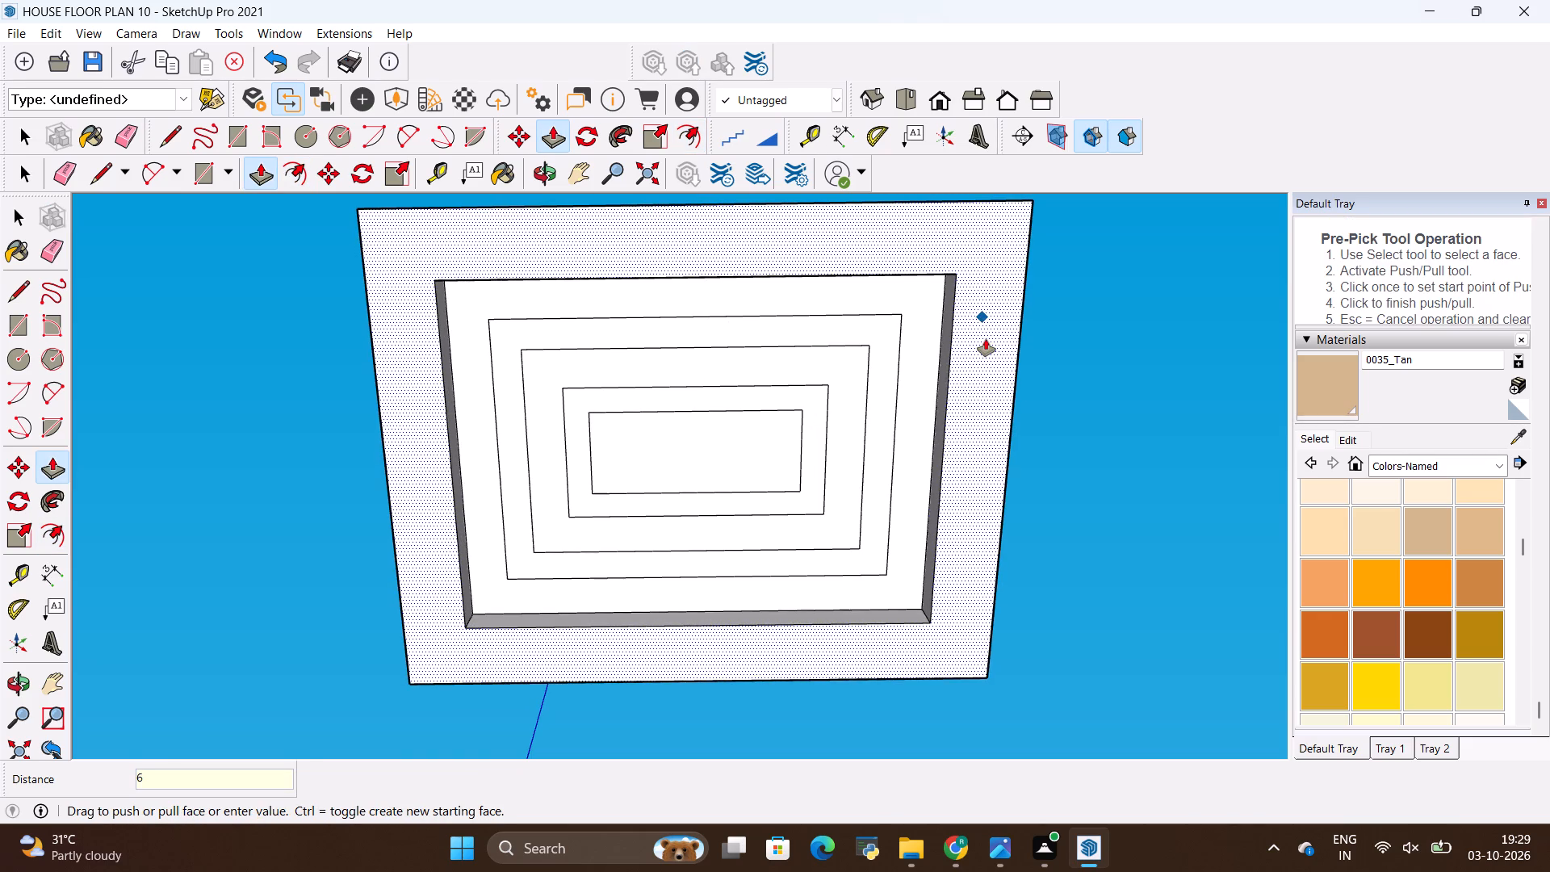
key(shift+quotedbl)
key(Return)
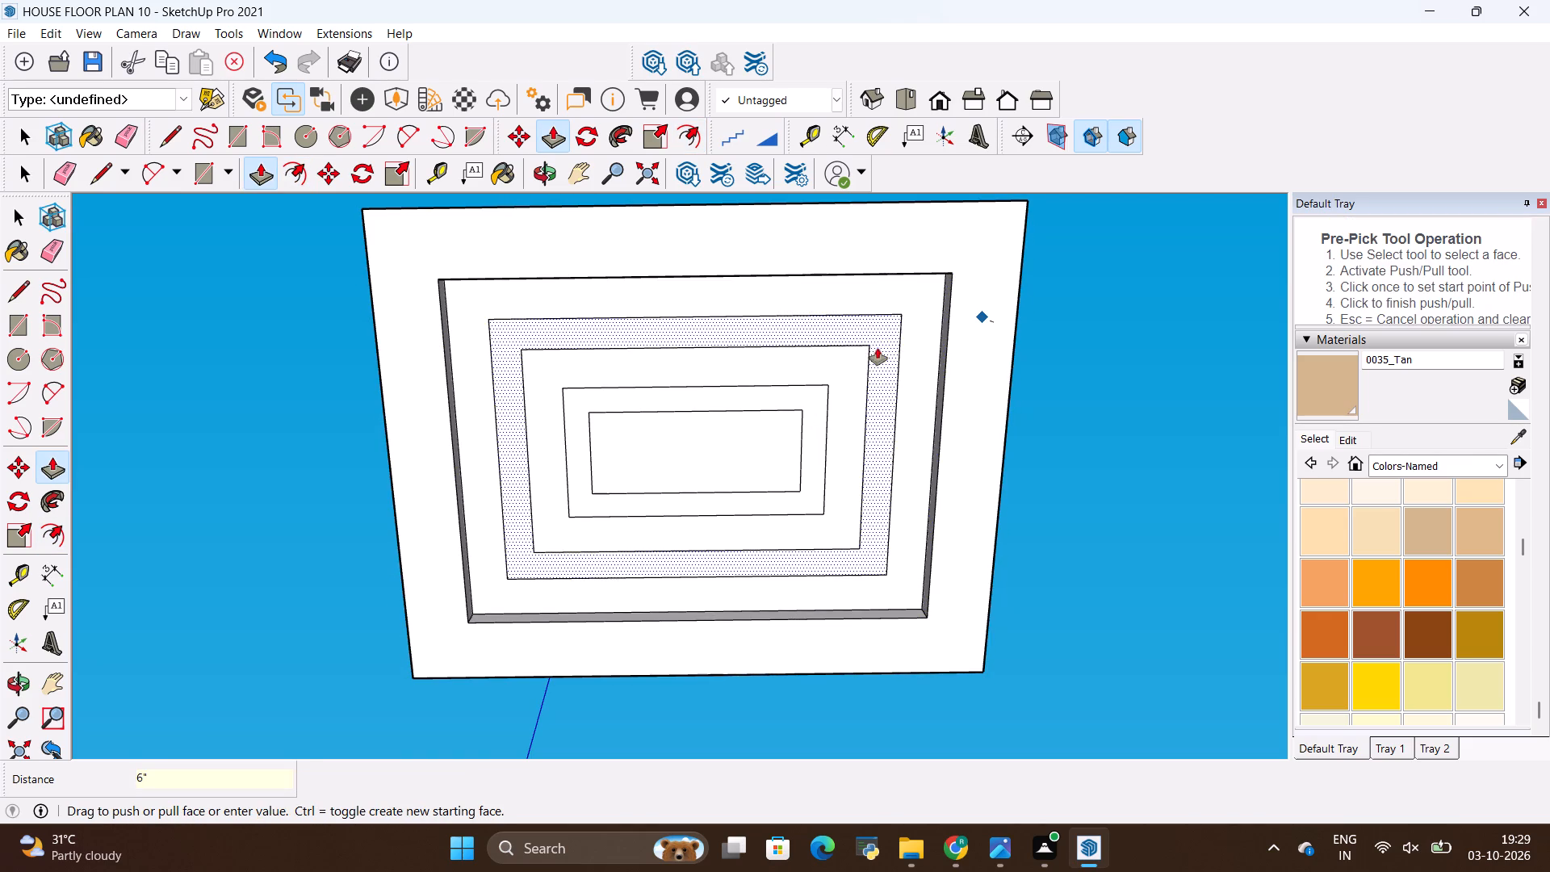
double_click(878, 348)
double_click(816, 428)
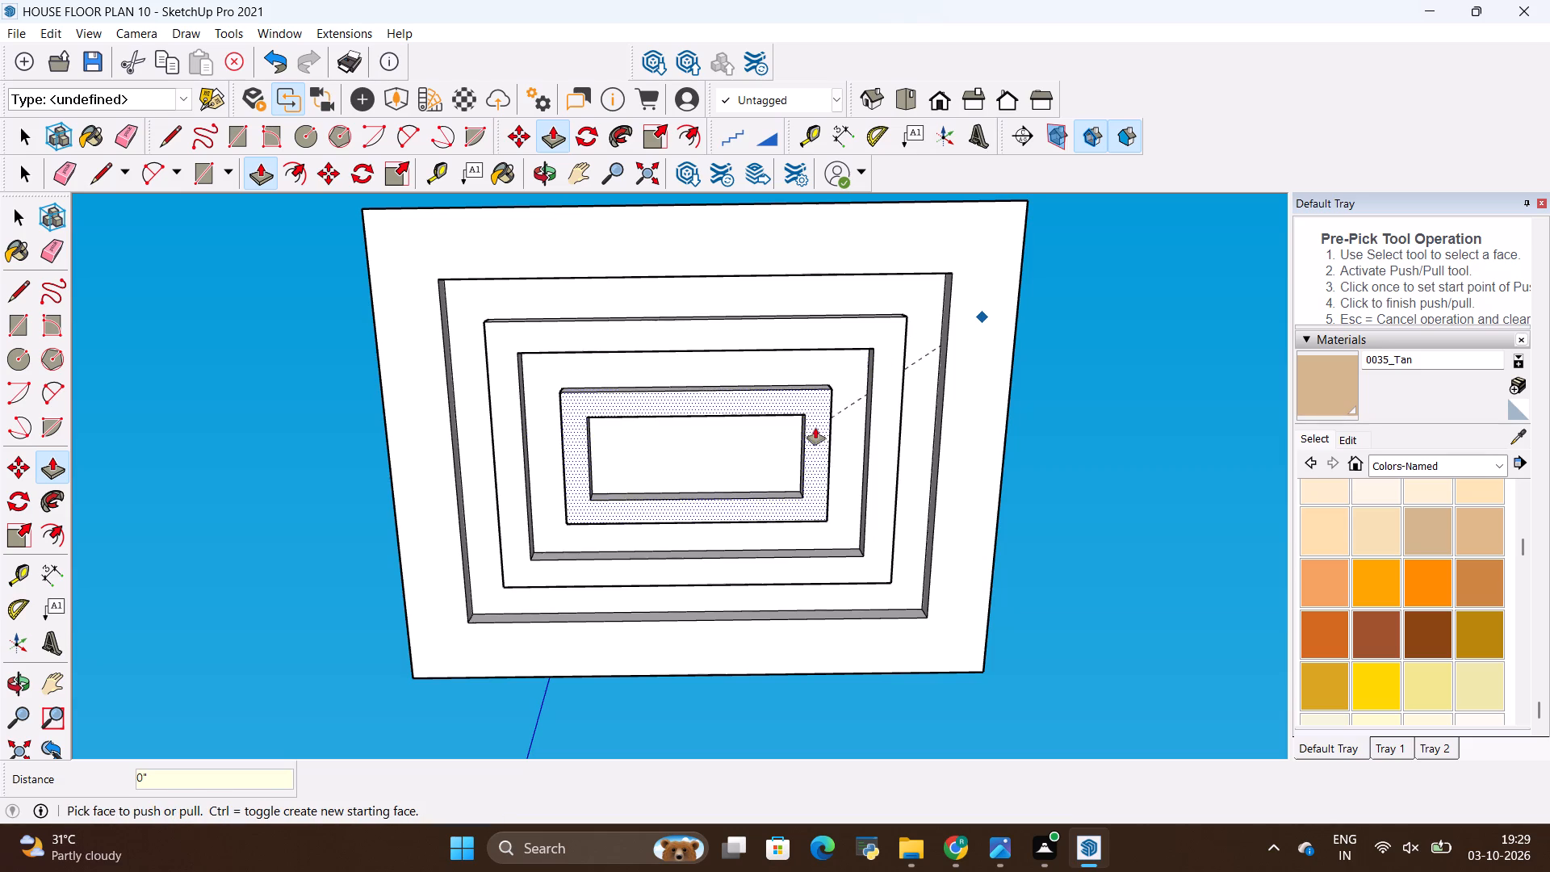
Examine the stepped underside of the bedroom ceiling panel from several angles.
scroll(936, 394, down, 5)
scroll(928, 491, up, 4)
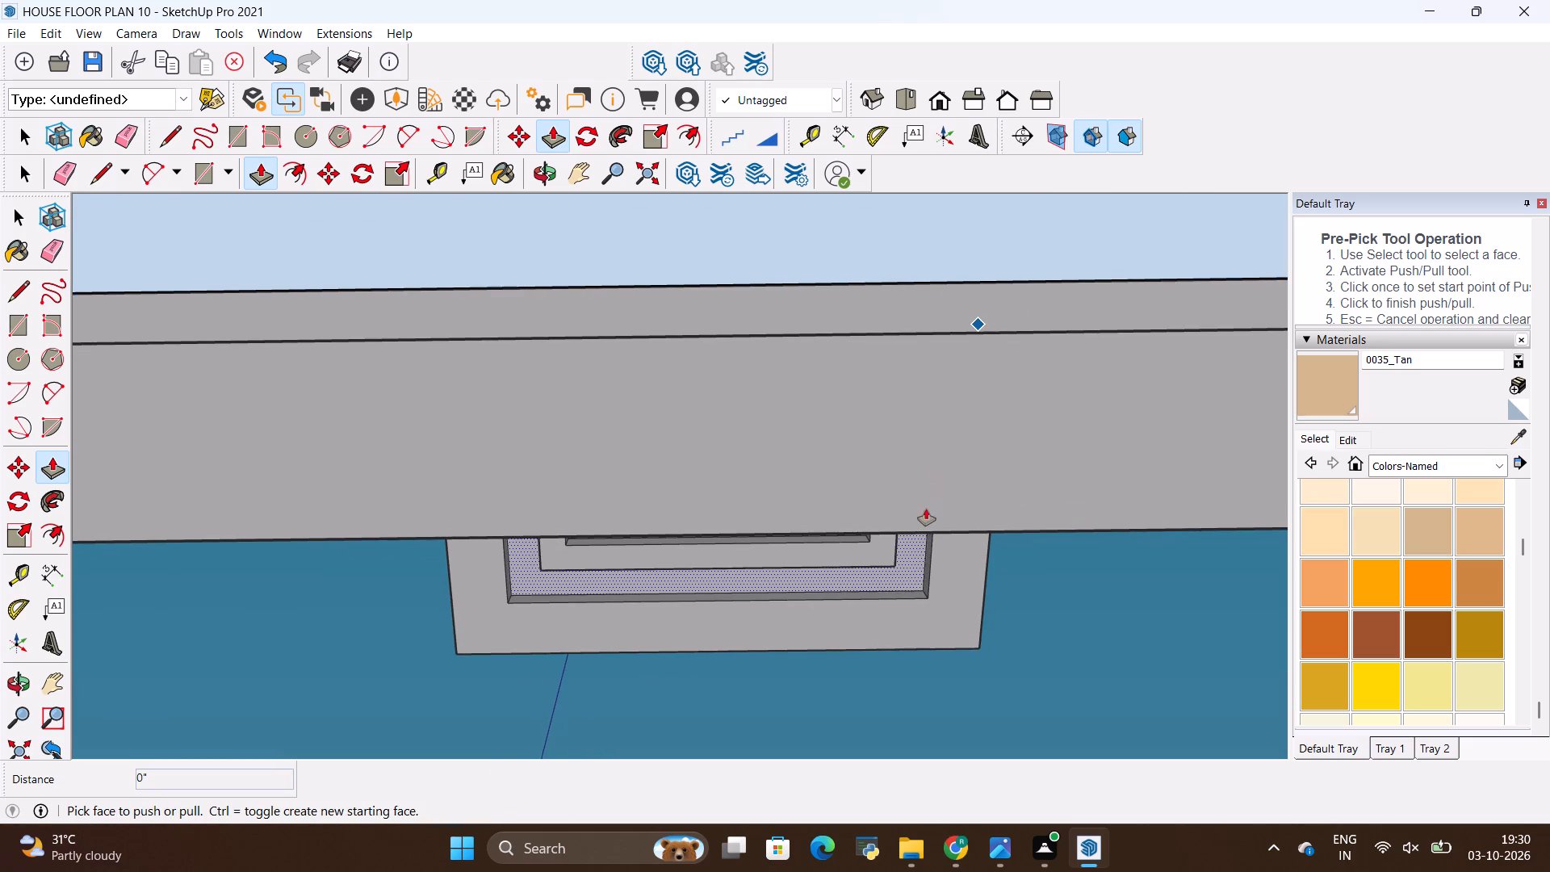
middle_drag(919, 481, 832, 354)
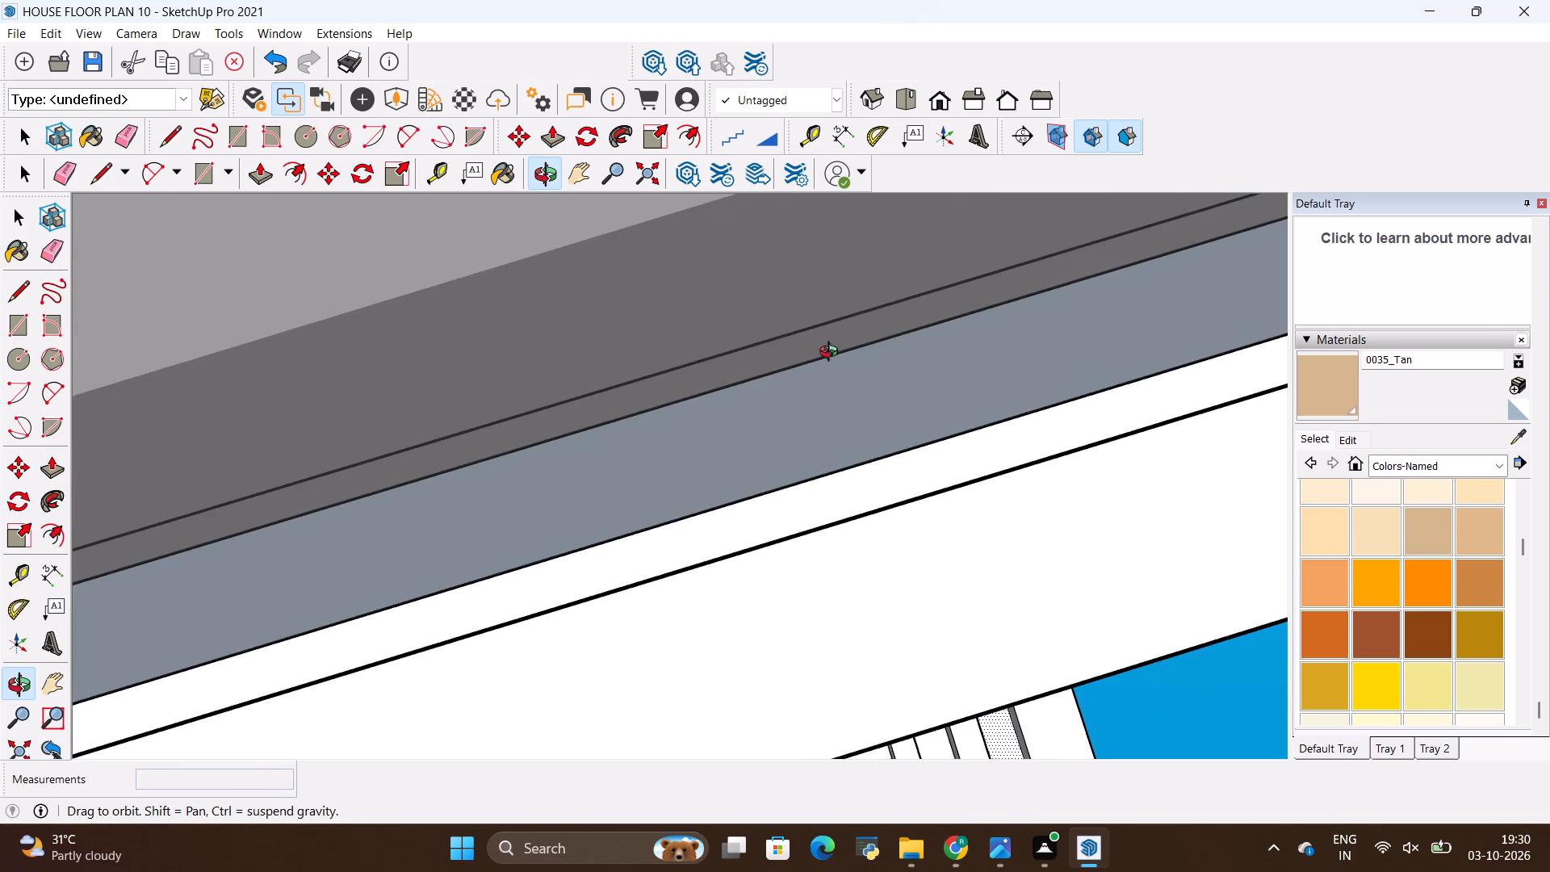
middle_drag(832, 354, 847, 390)
scroll(1123, 662, up, 6)
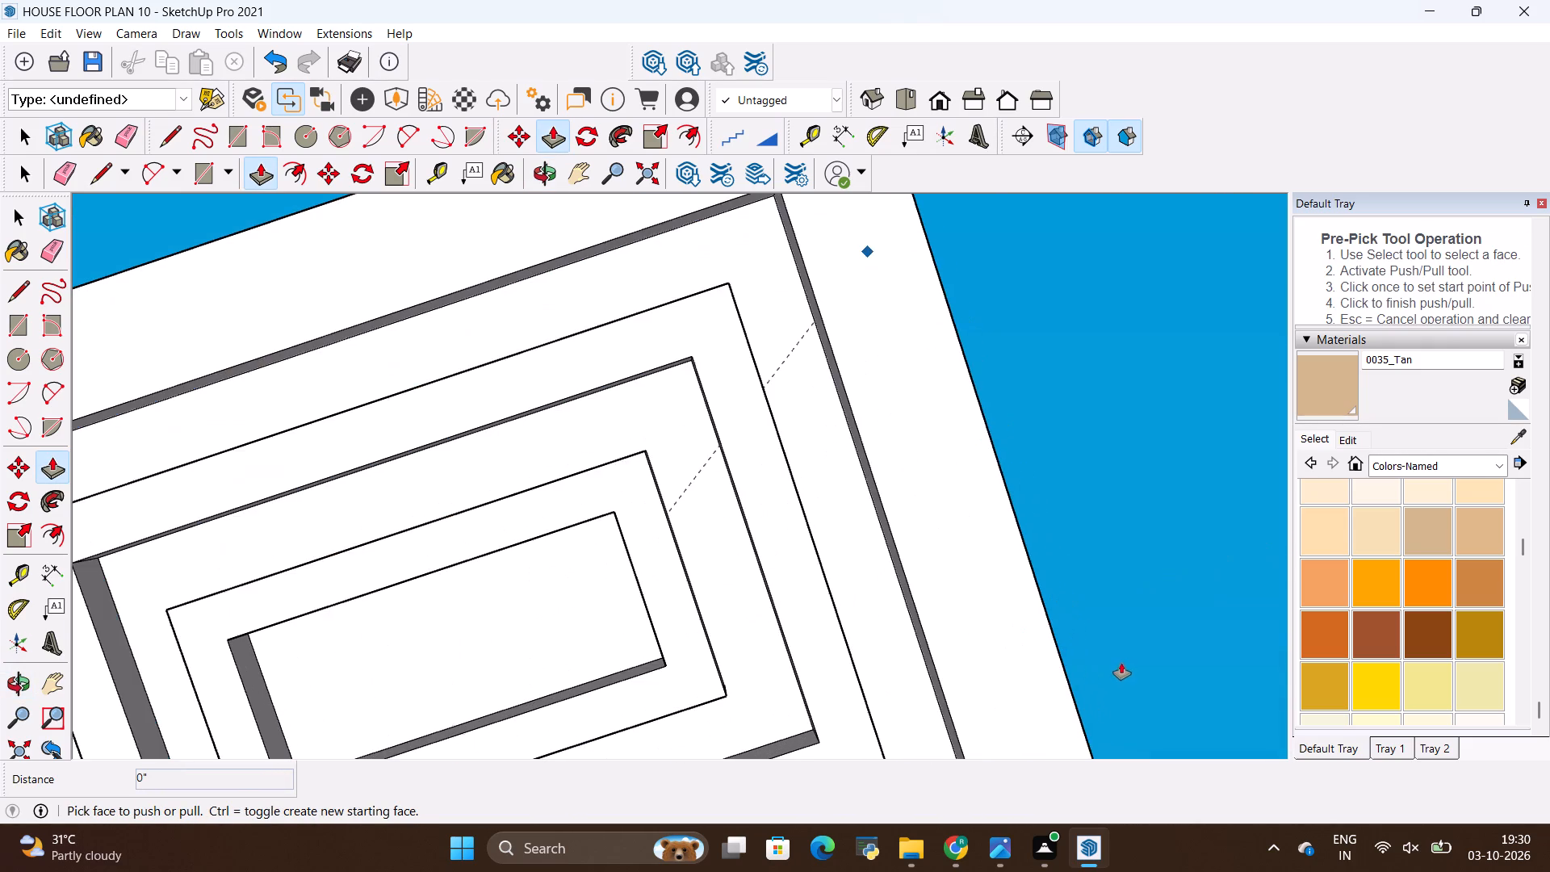
scroll(1072, 535, down, 2)
middle_drag(924, 528, 577, 684)
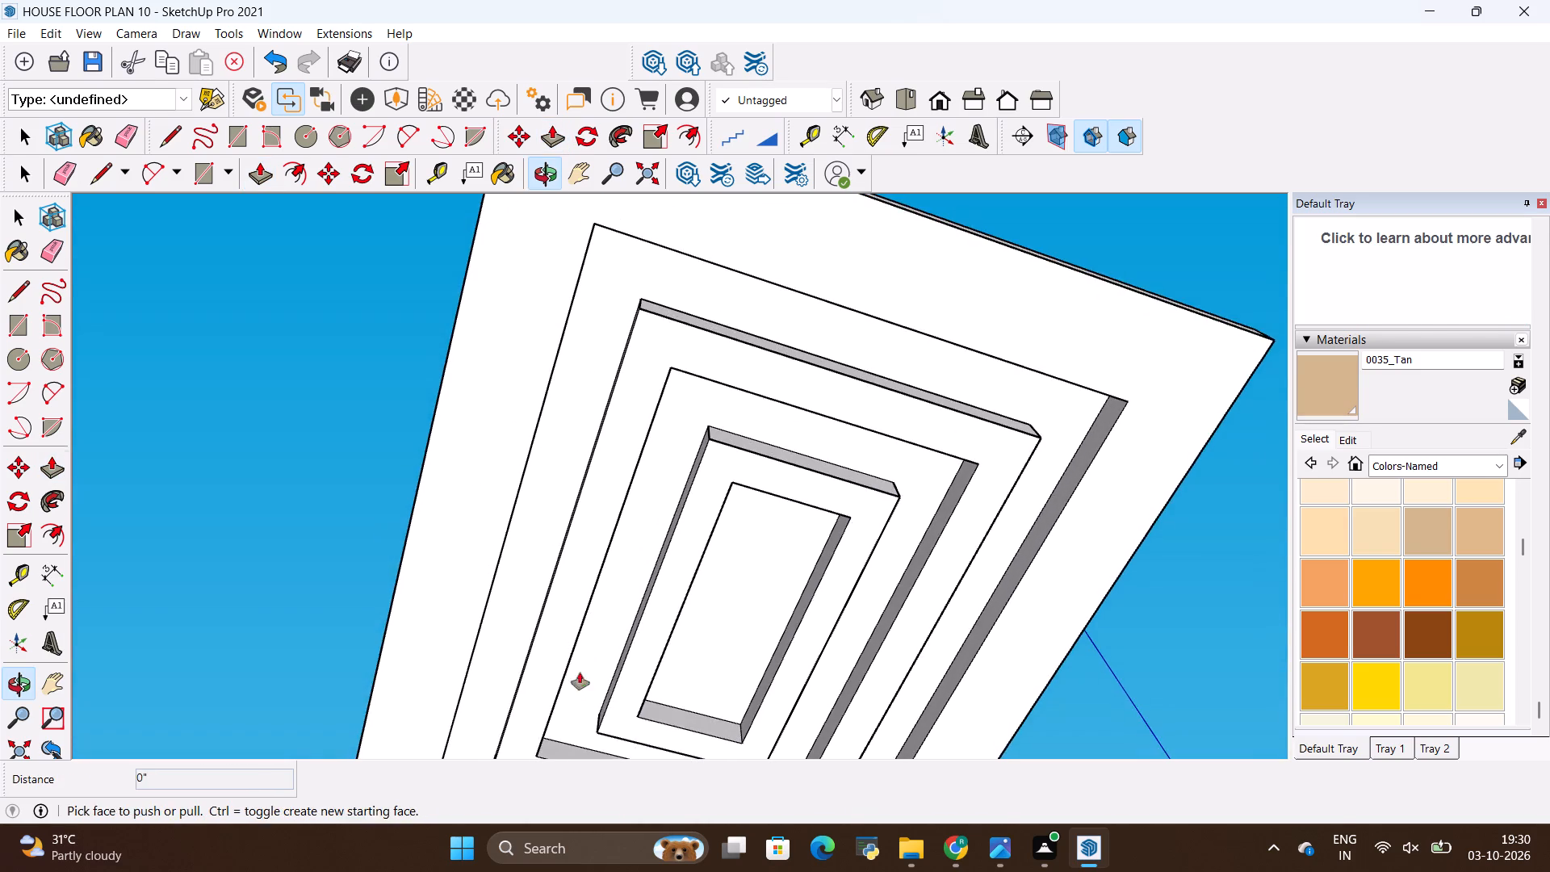
middle_drag(873, 368, 845, 524)
scroll(834, 434, down, 3)
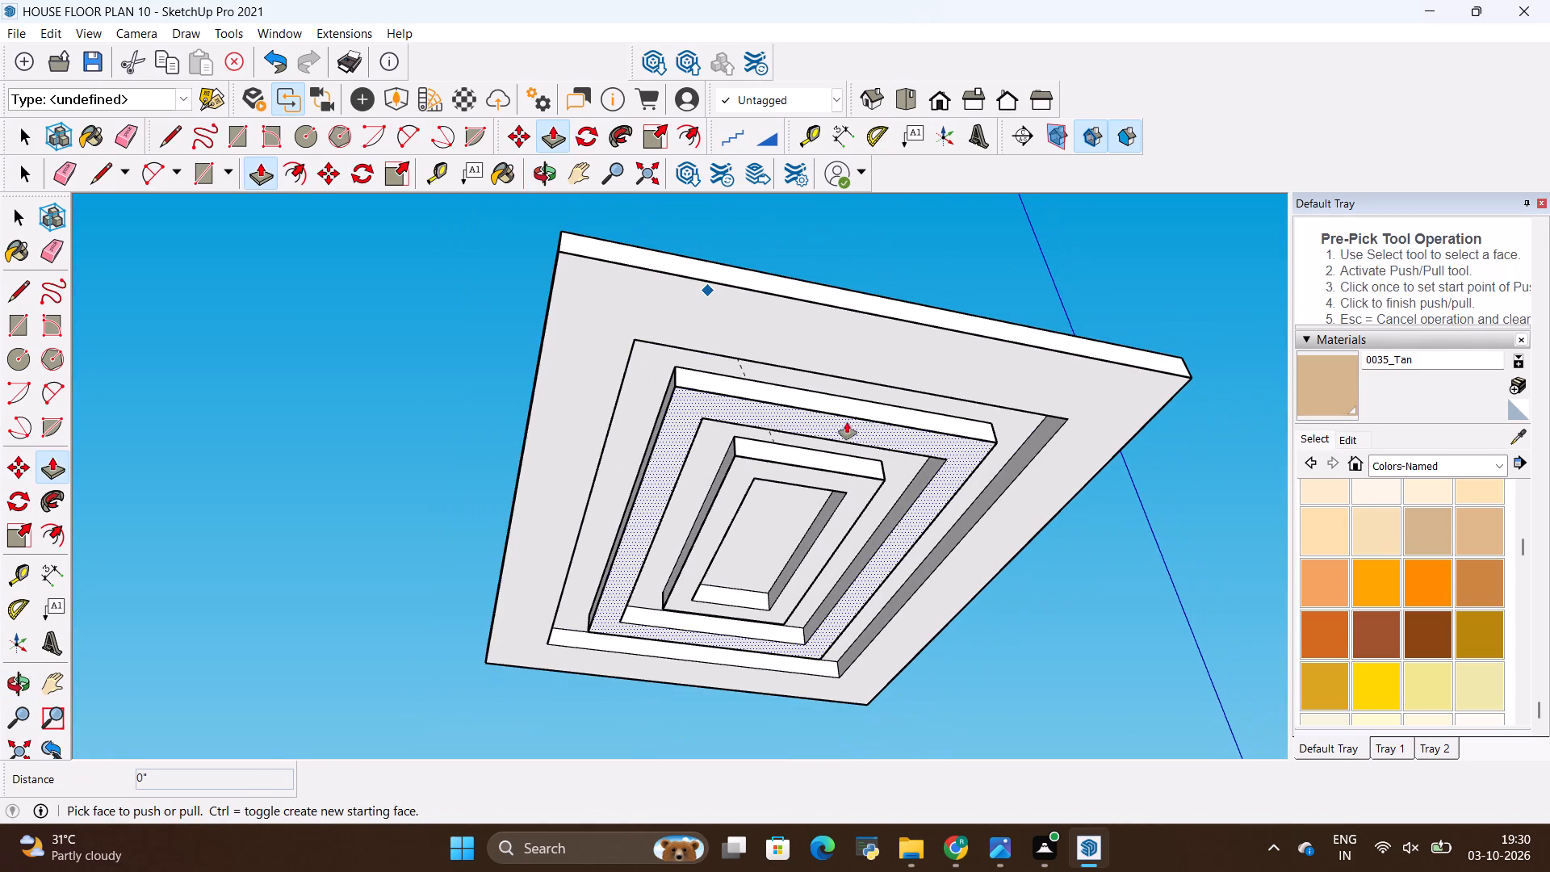
scroll(836, 375, down, 3)
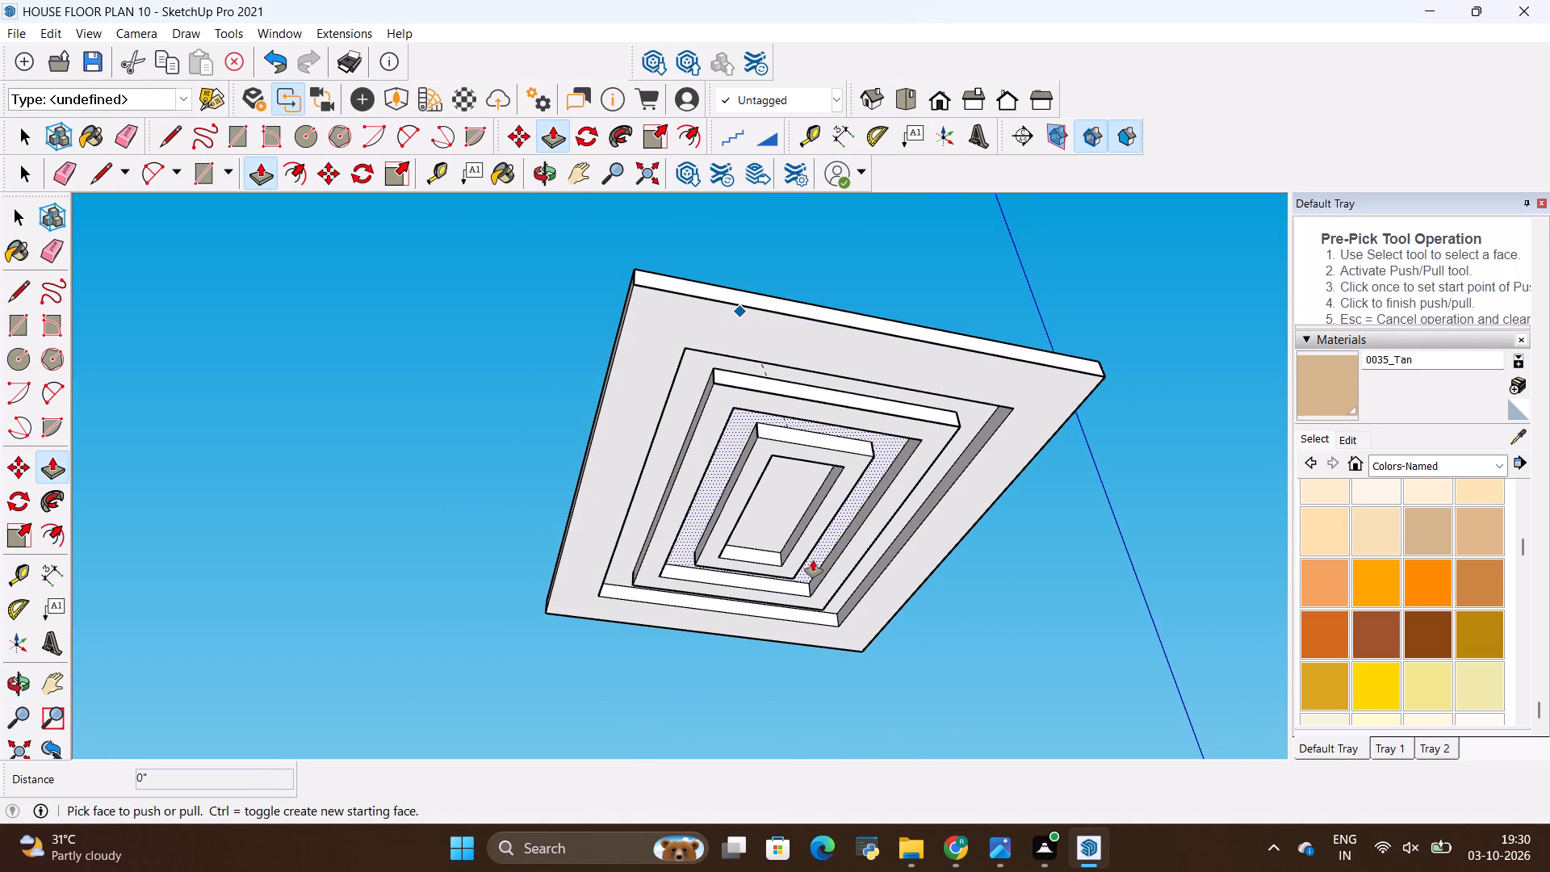
scroll(813, 560, up, 2)
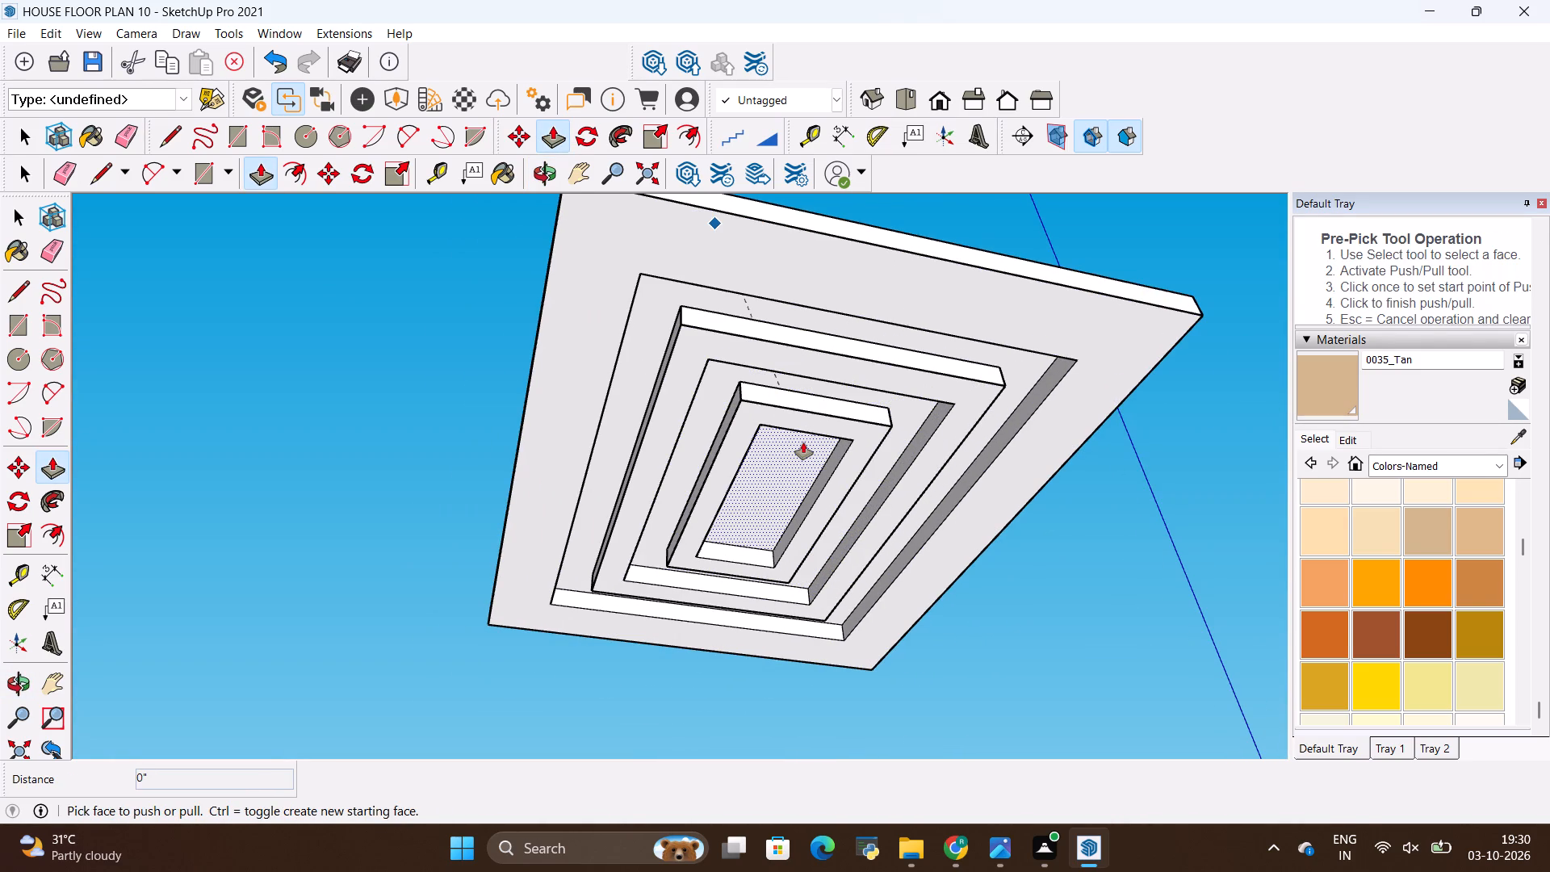
scroll(760, 320, up, 3)
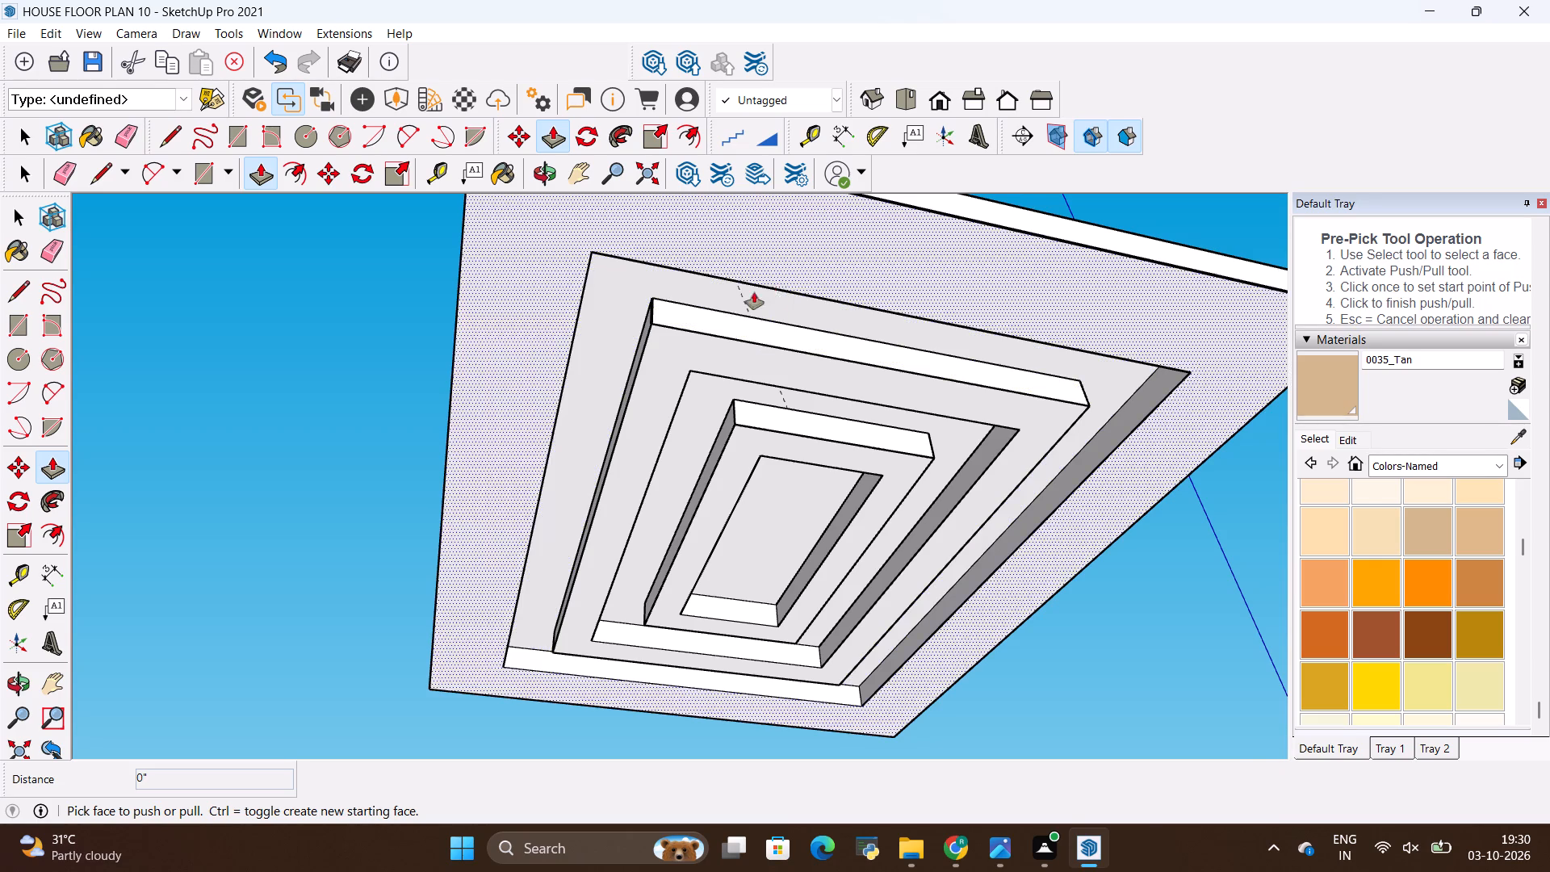
scroll(723, 304, down, 3)
scroll(479, 386, down, 3)
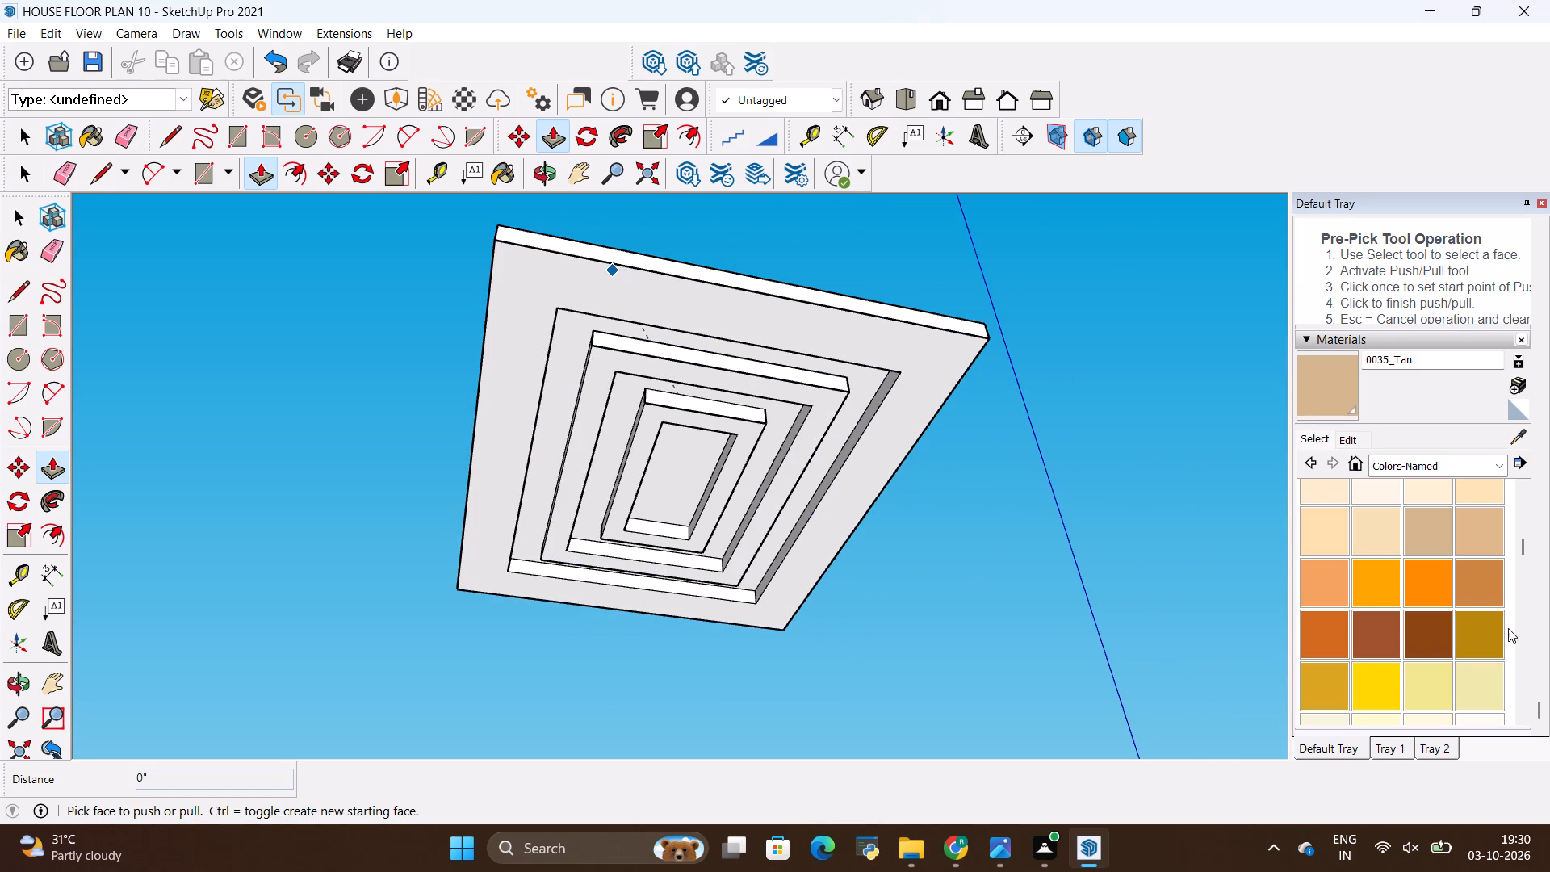
Paint the undersides of the panel's outer border and the two lowered inner rings with 0042_Sienna.
scroll(1401, 619, down, 4)
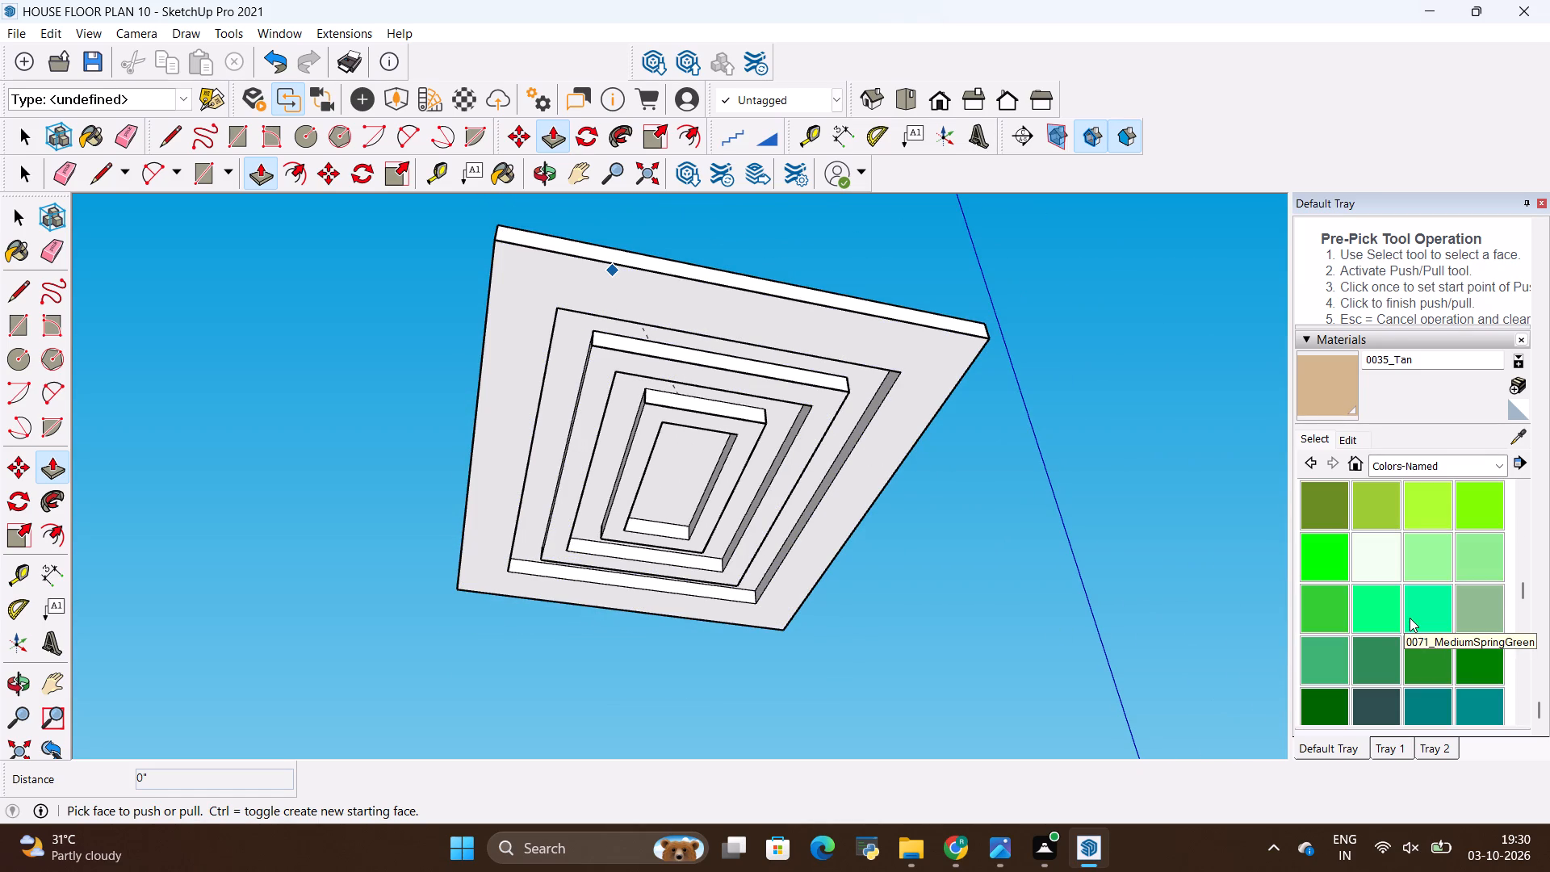
scroll(1410, 618, up, 2)
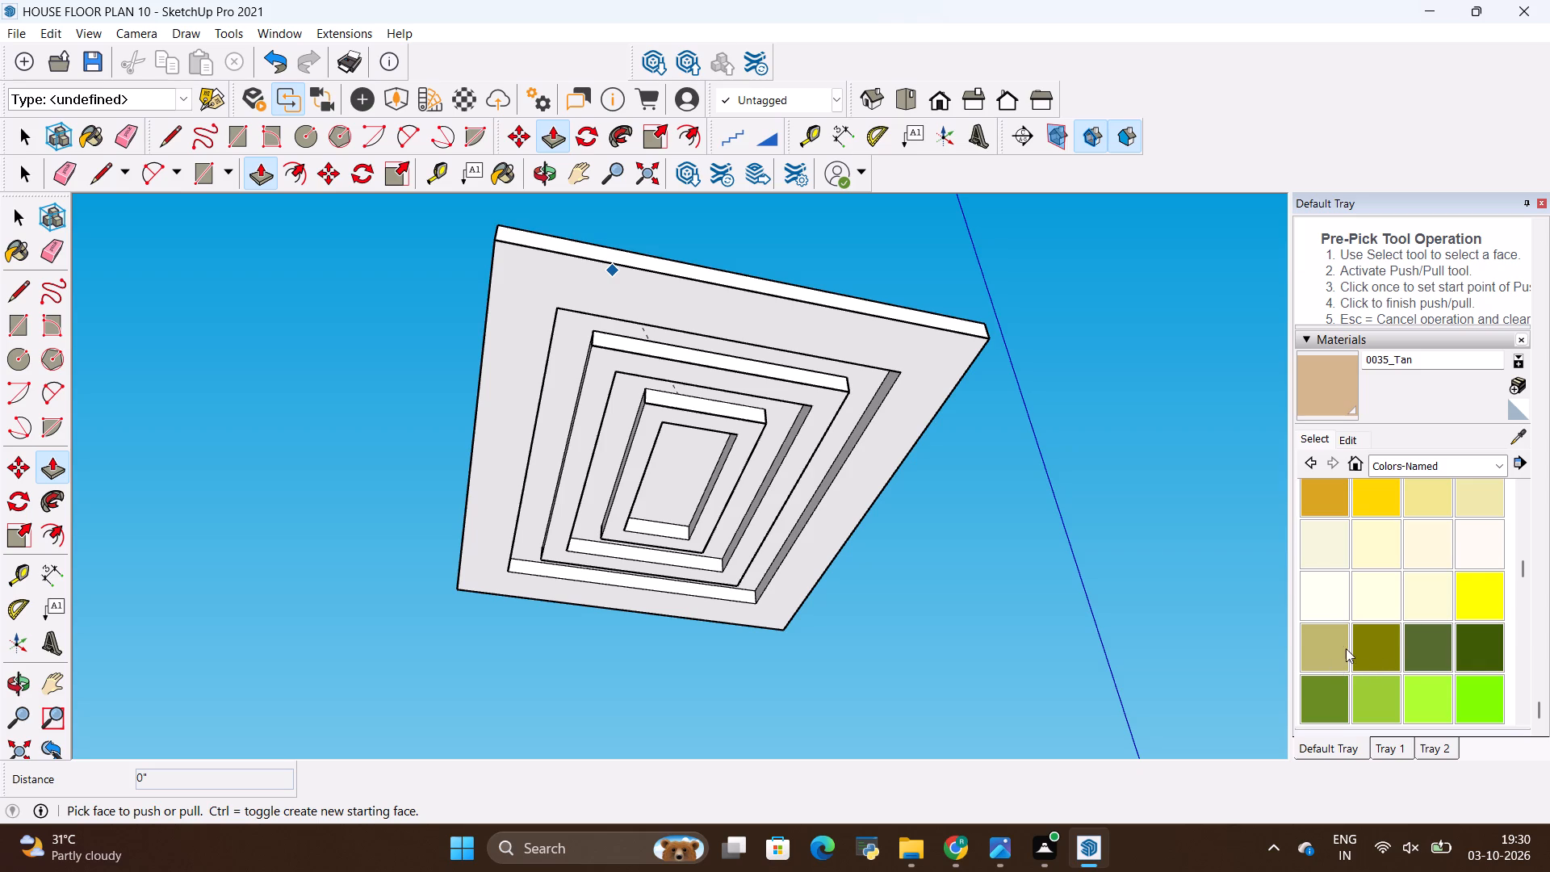
scroll(1347, 648, up, 2)
click(1384, 635)
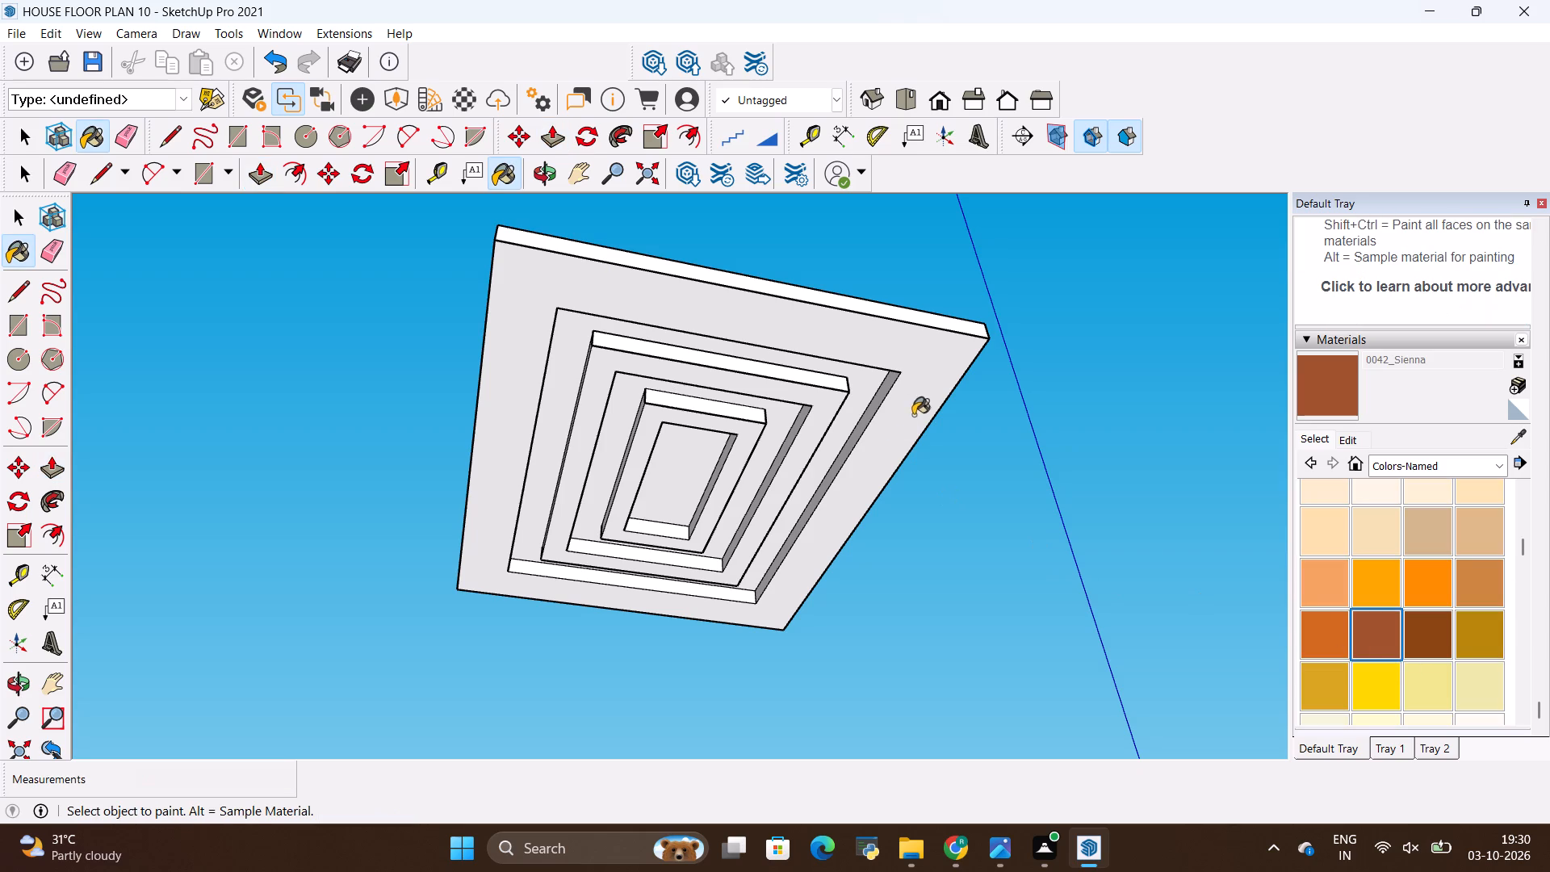
click(914, 414)
scroll(807, 449, up, 3)
click(807, 449)
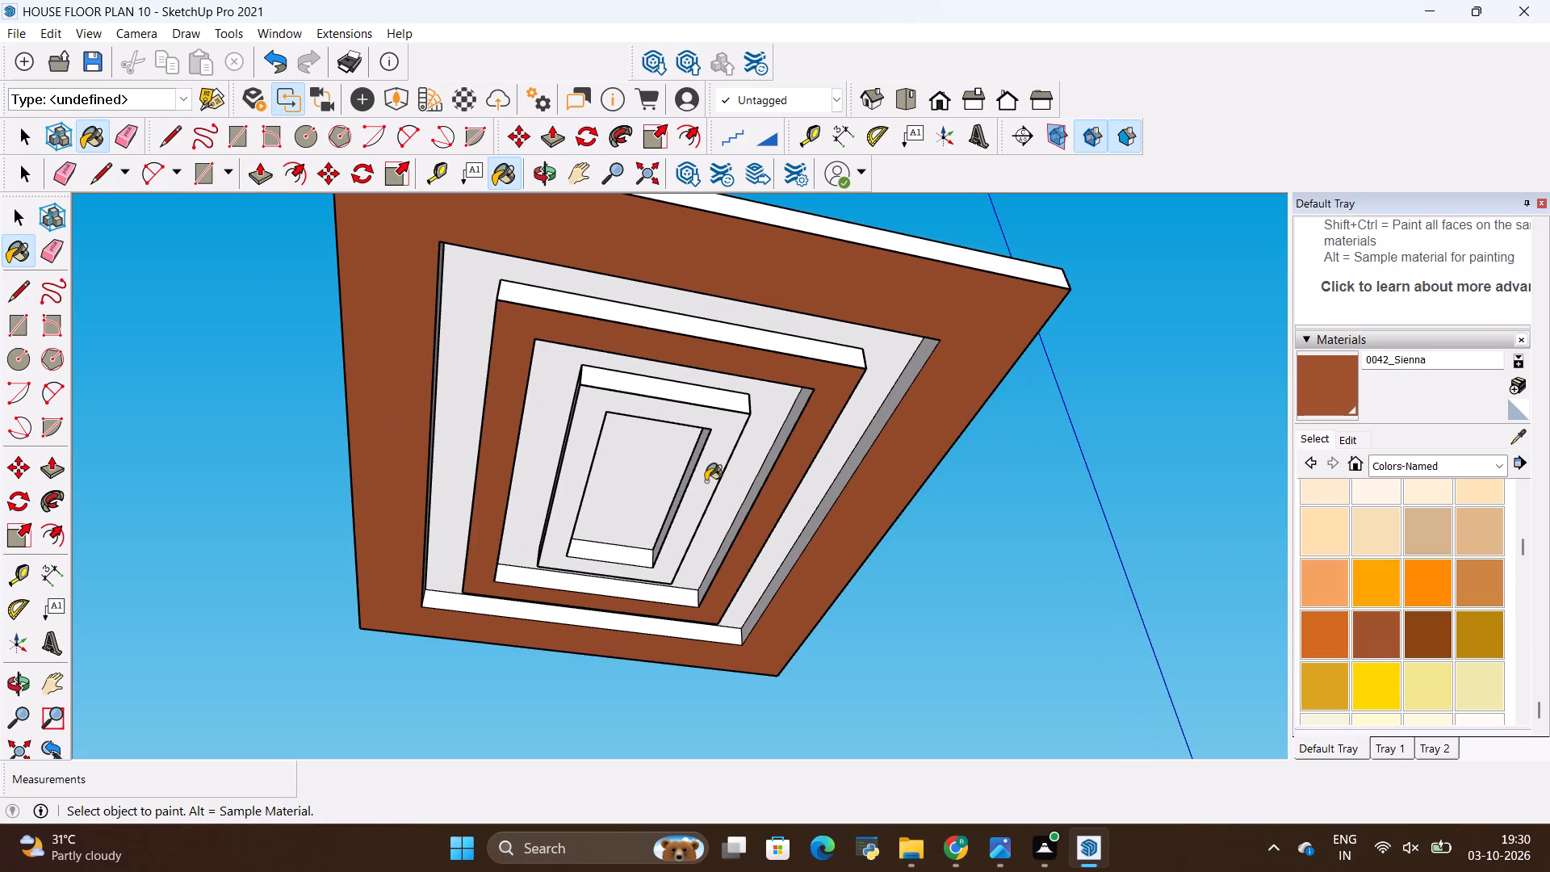
click(709, 475)
scroll(781, 616, down, 4)
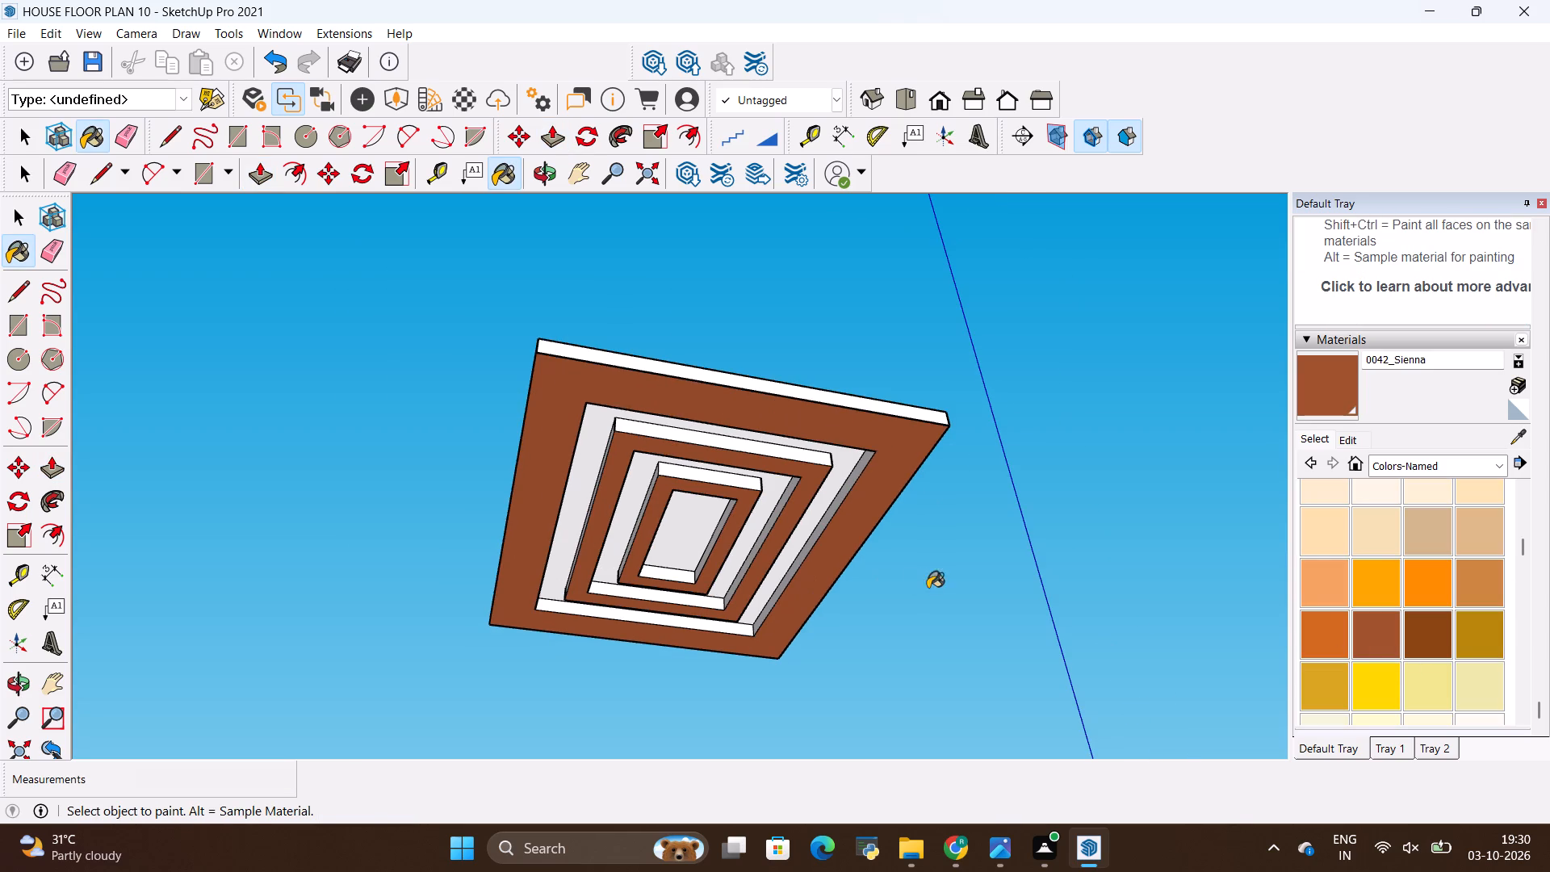
scroll(1026, 557, down, 2)
Select the whole stepped bedroom ceiling panel and make it a group.
key(space)
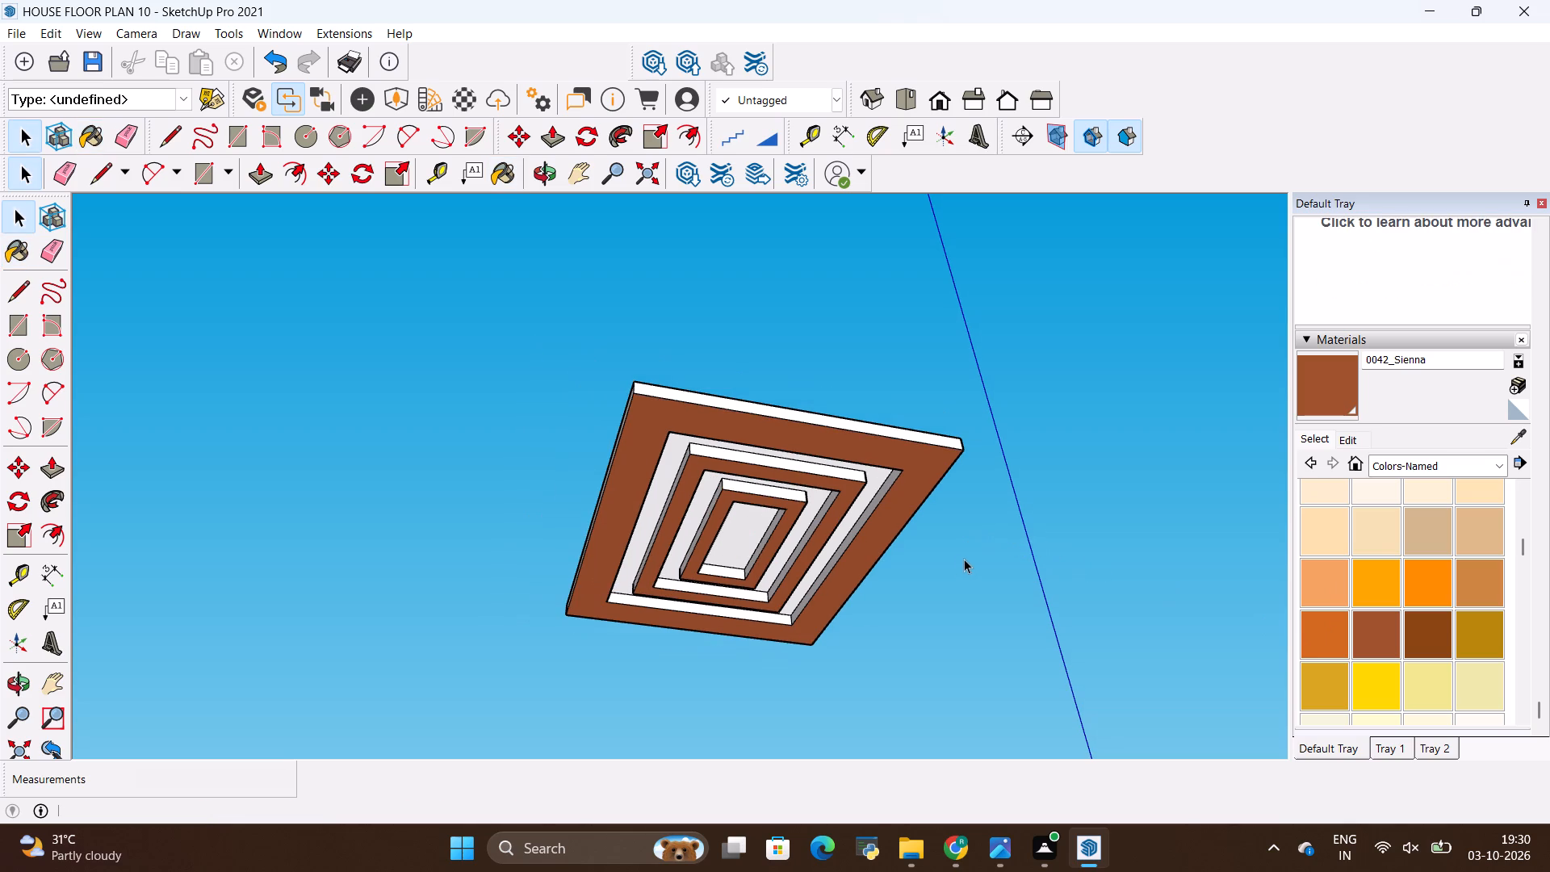
click(957, 560)
drag(532, 302, 576, 484)
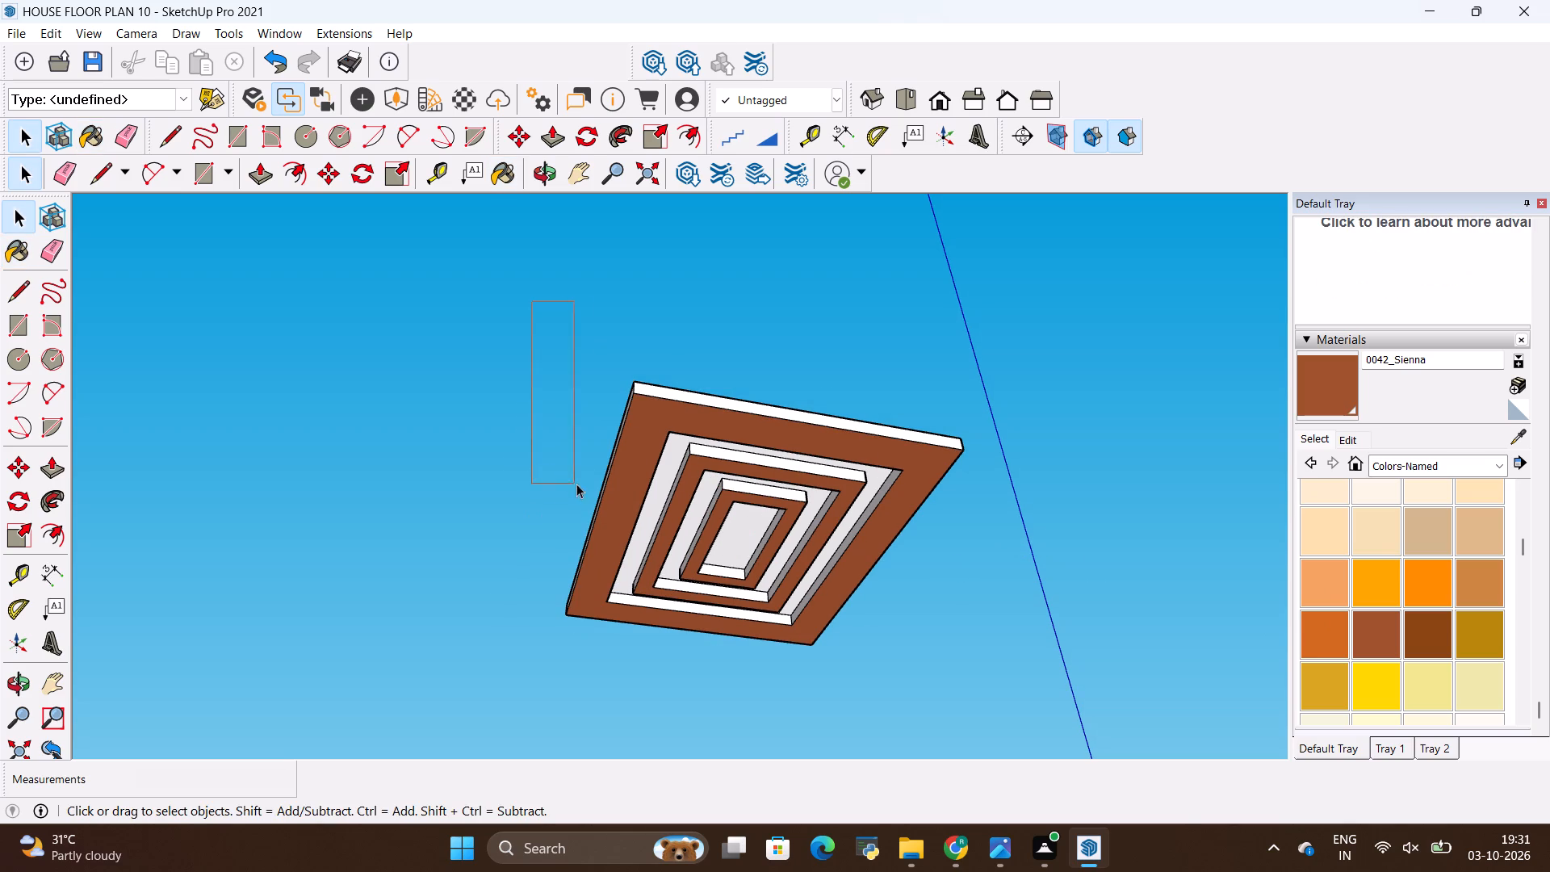
drag(576, 484, 977, 681)
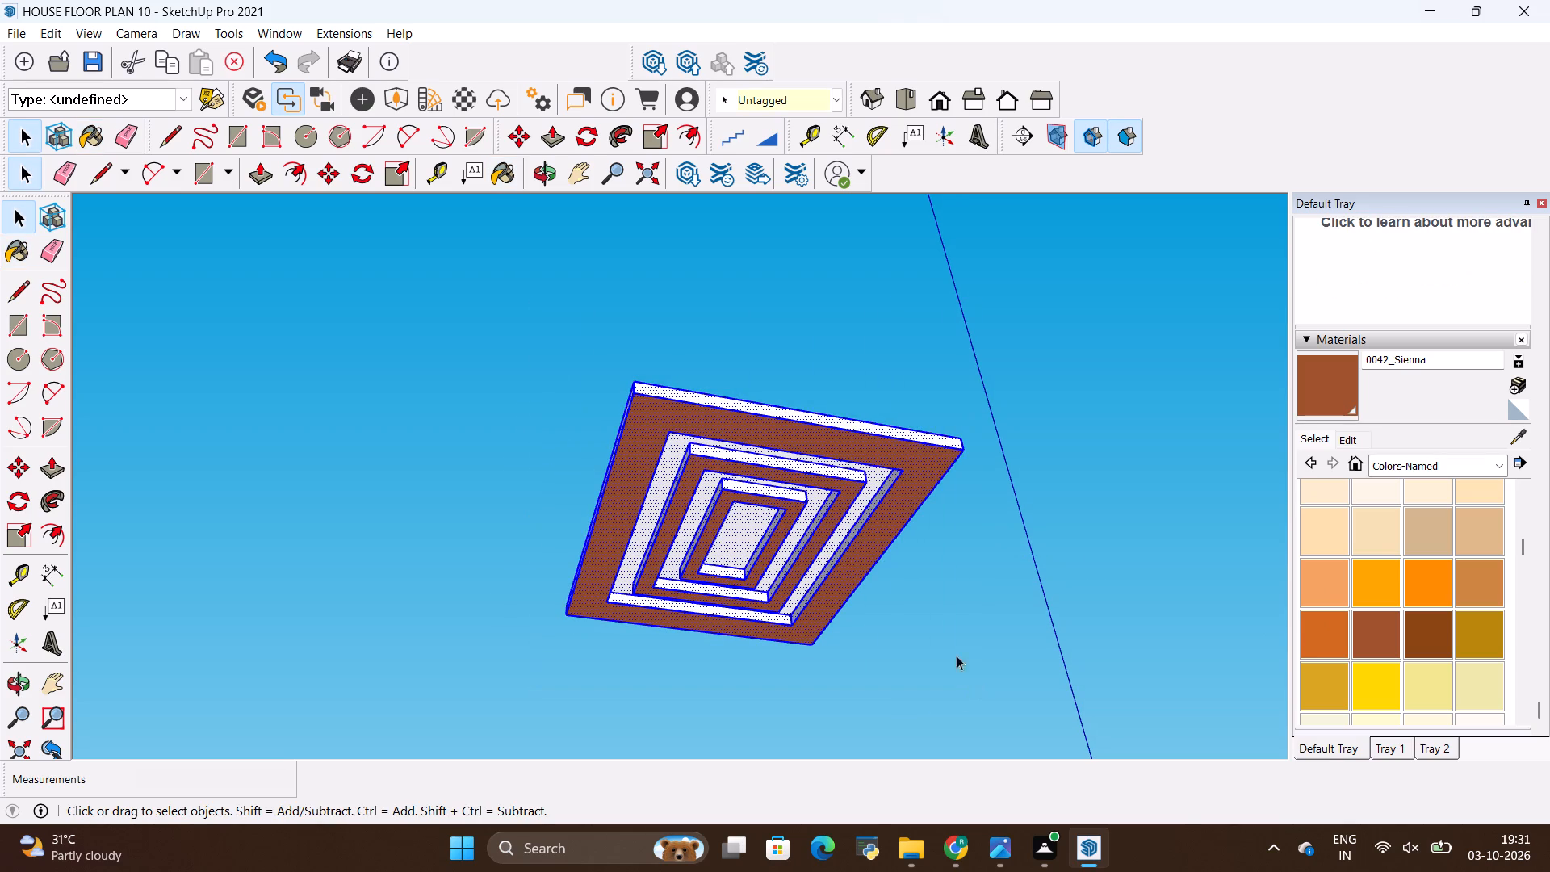
right_click(830, 543)
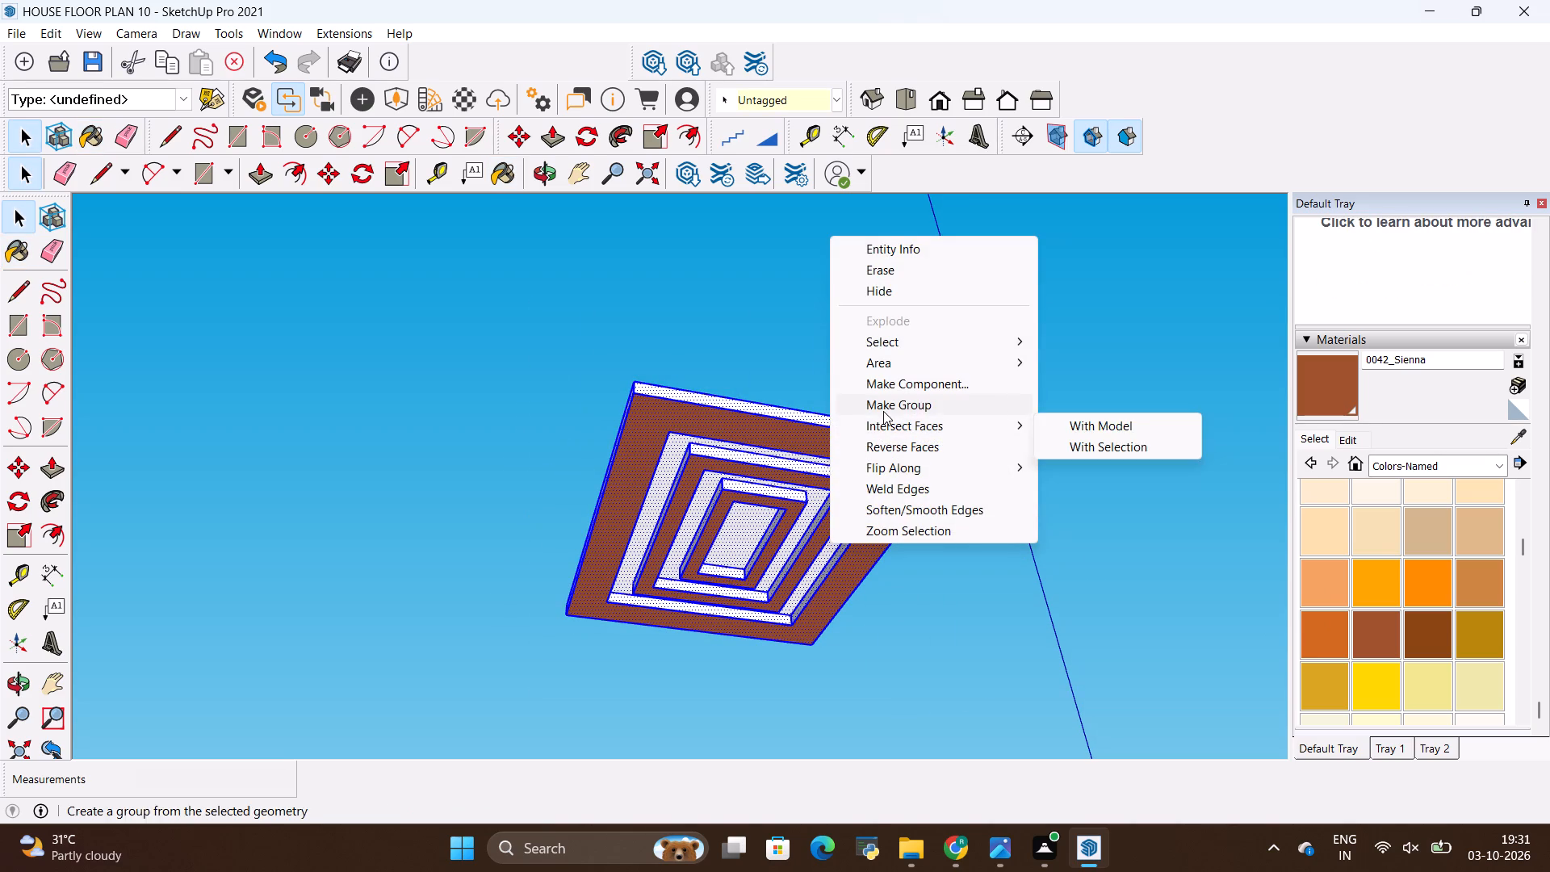
click(883, 411)
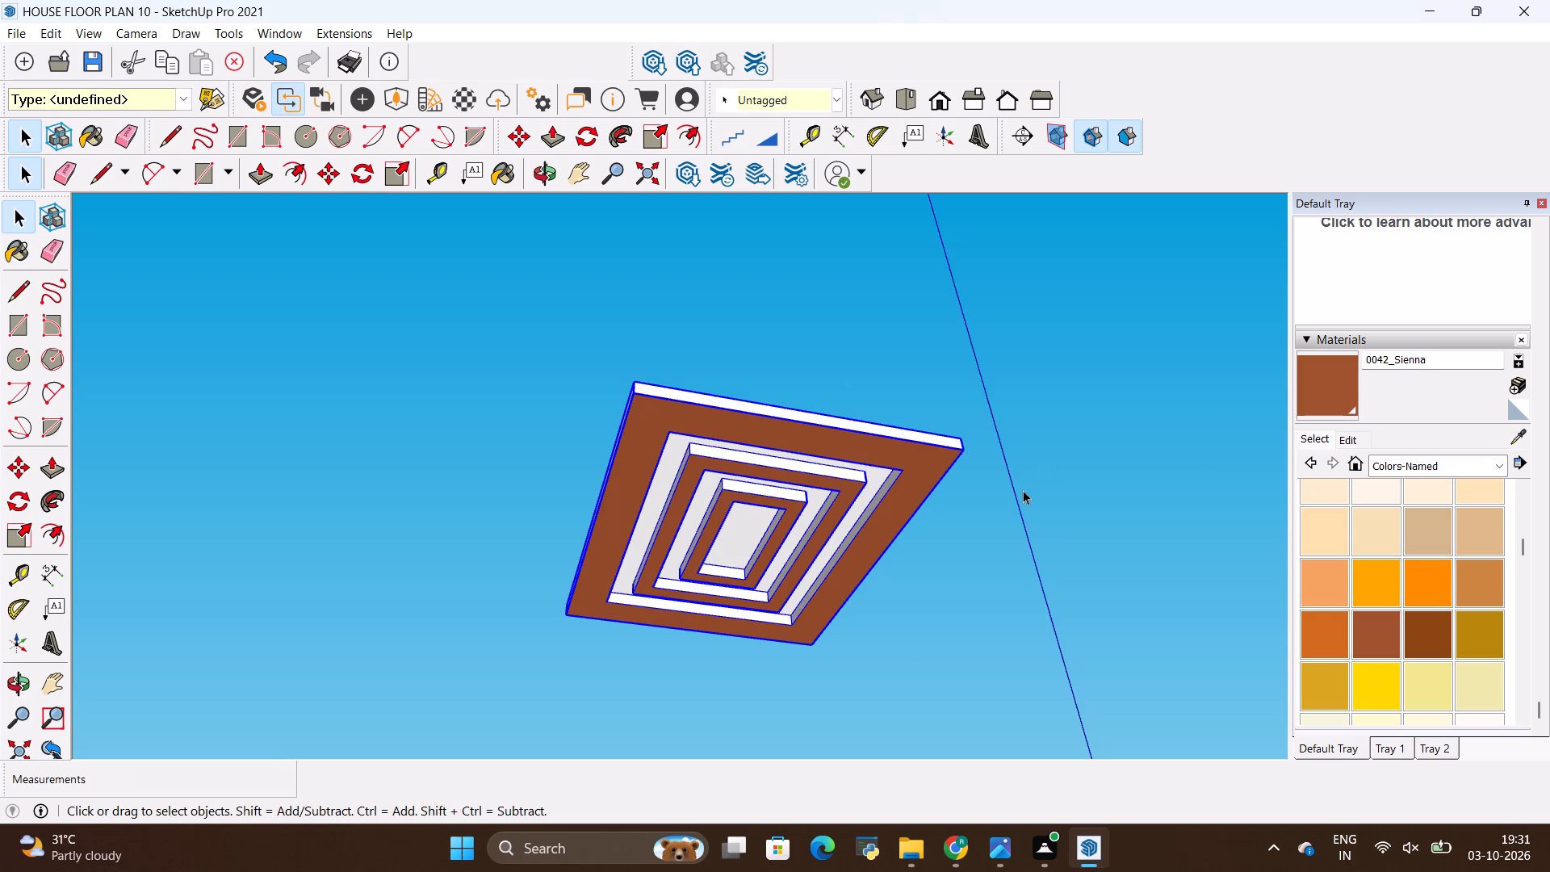
Move the grouped stepped ceiling panel by its corner onto the top corner of the front bedroom's walls.
middle_drag(1021, 471, 740, 716)
middle_drag(823, 395, 1061, 623)
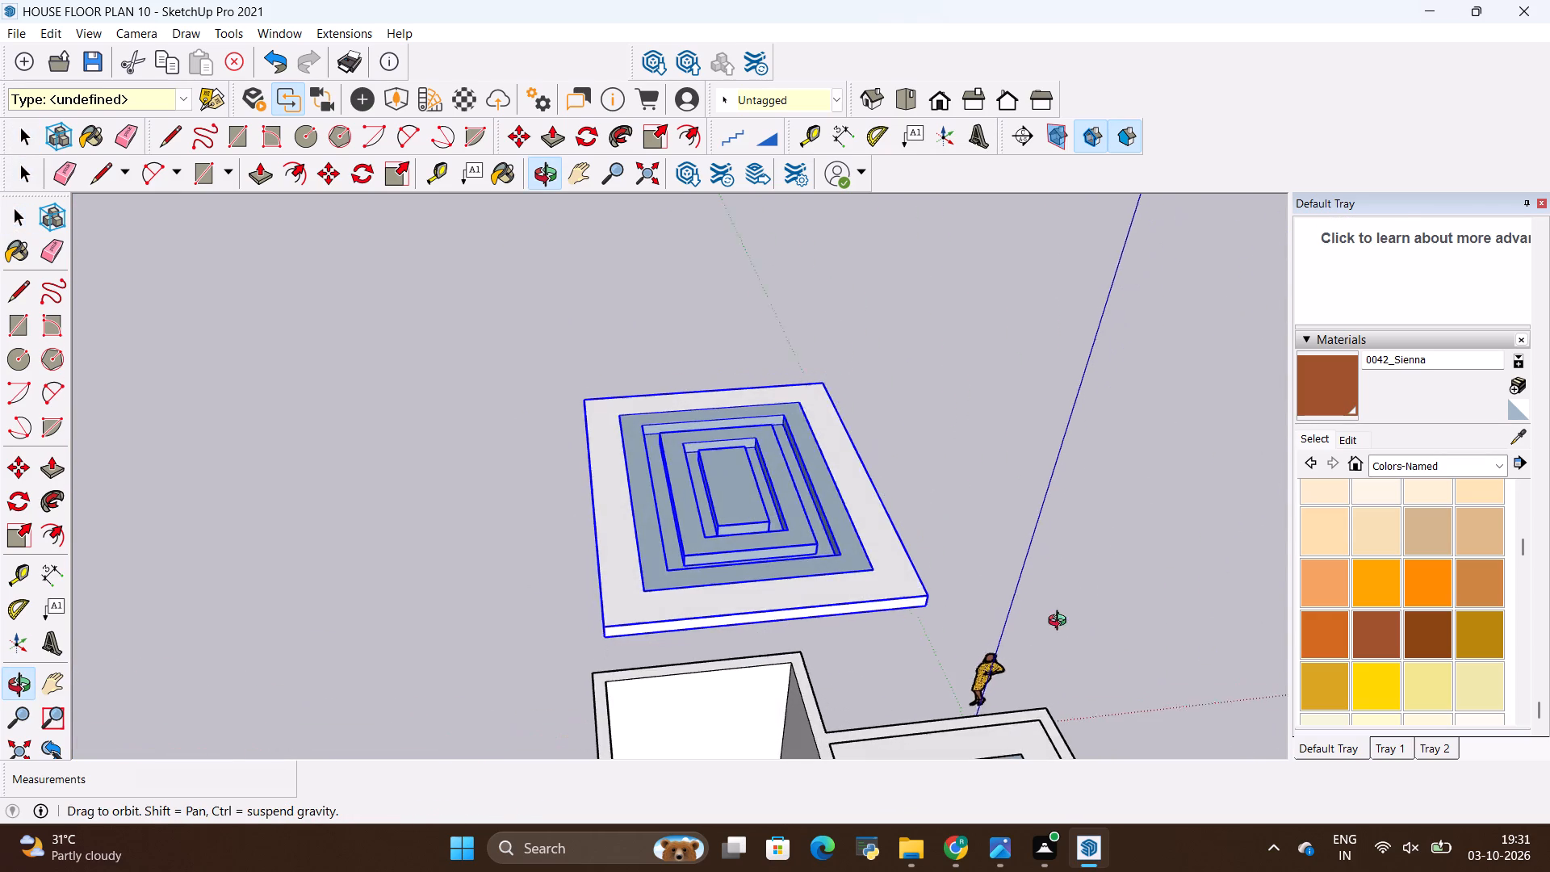
middle_drag(1061, 623, 1062, 618)
scroll(920, 526, down, 8)
middle_drag(918, 508, 946, 588)
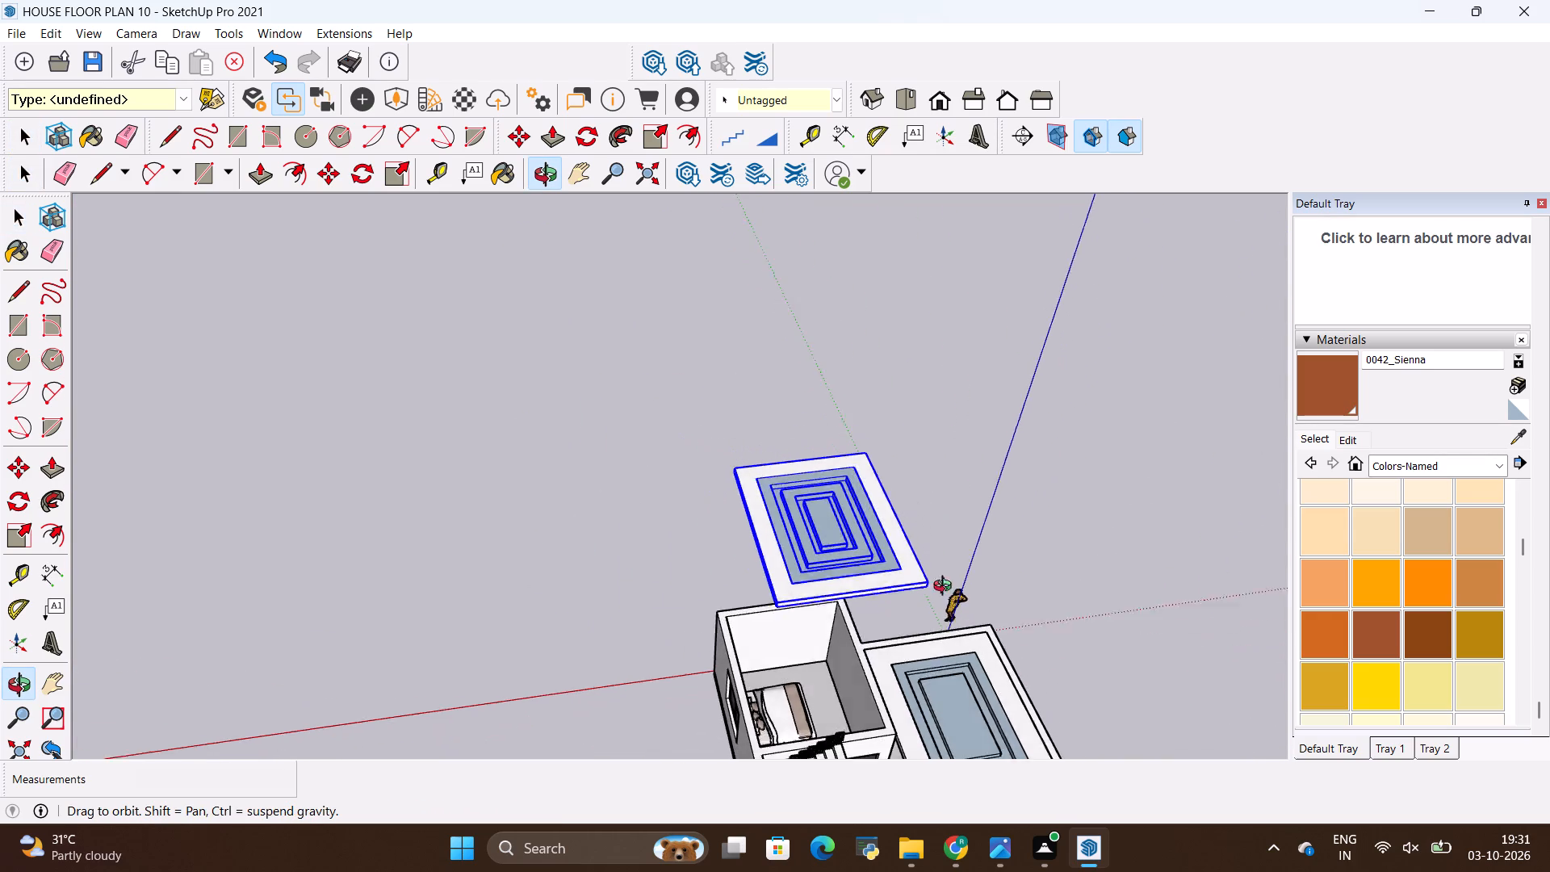
middle_drag(946, 588, 1033, 514)
scroll(890, 459, down, 4)
middle_drag(622, 468, 623, 480)
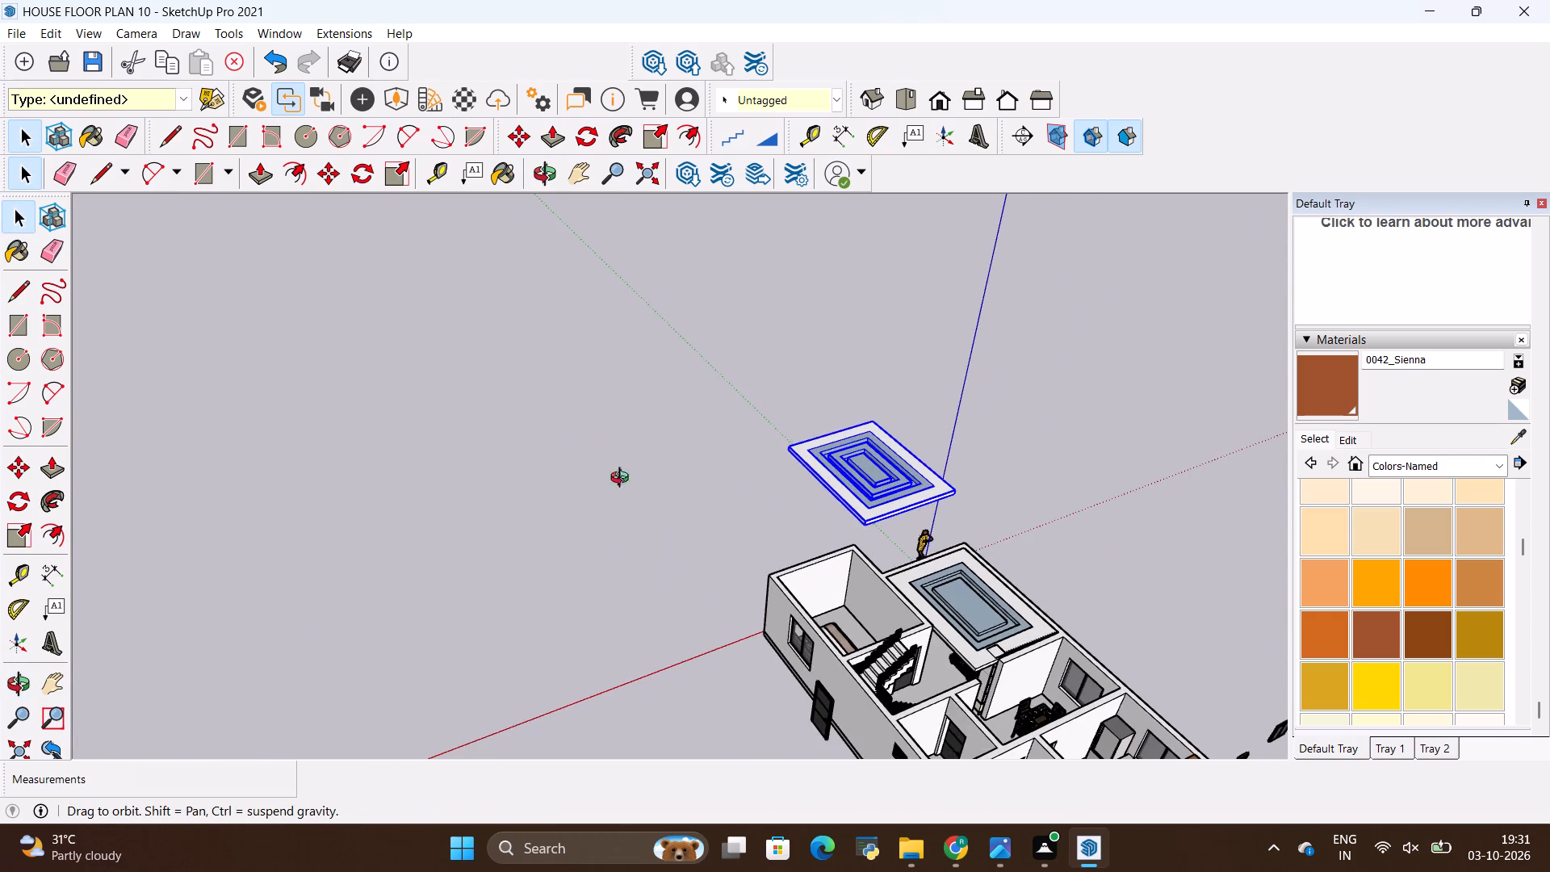
middle_drag(623, 480, 1026, 577)
middle_drag(487, 565, 910, 556)
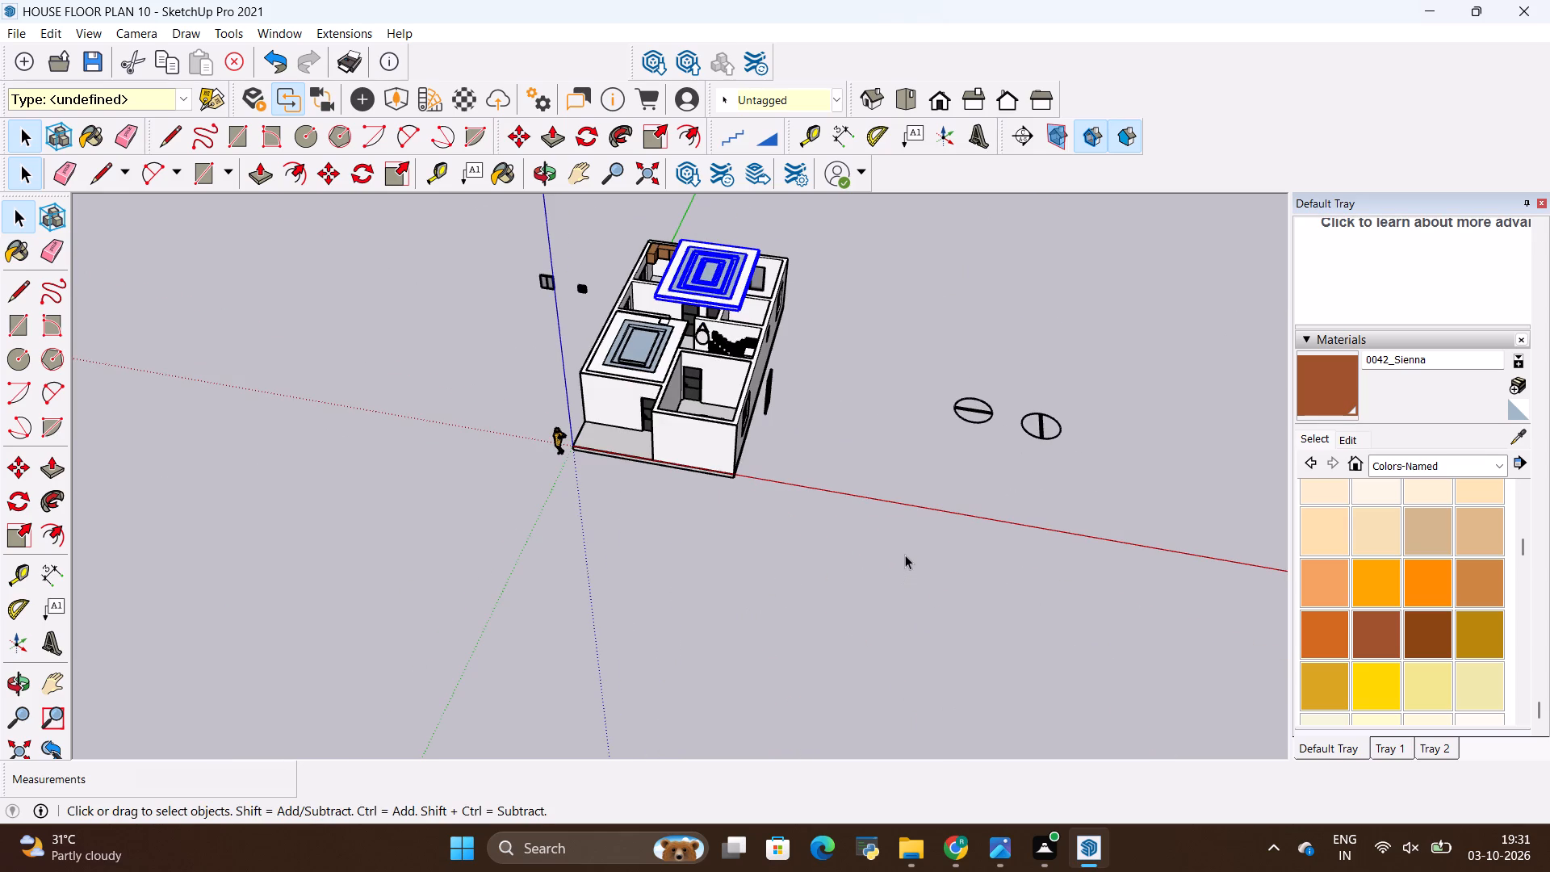
scroll(724, 446, down, 4)
scroll(693, 347, up, 2)
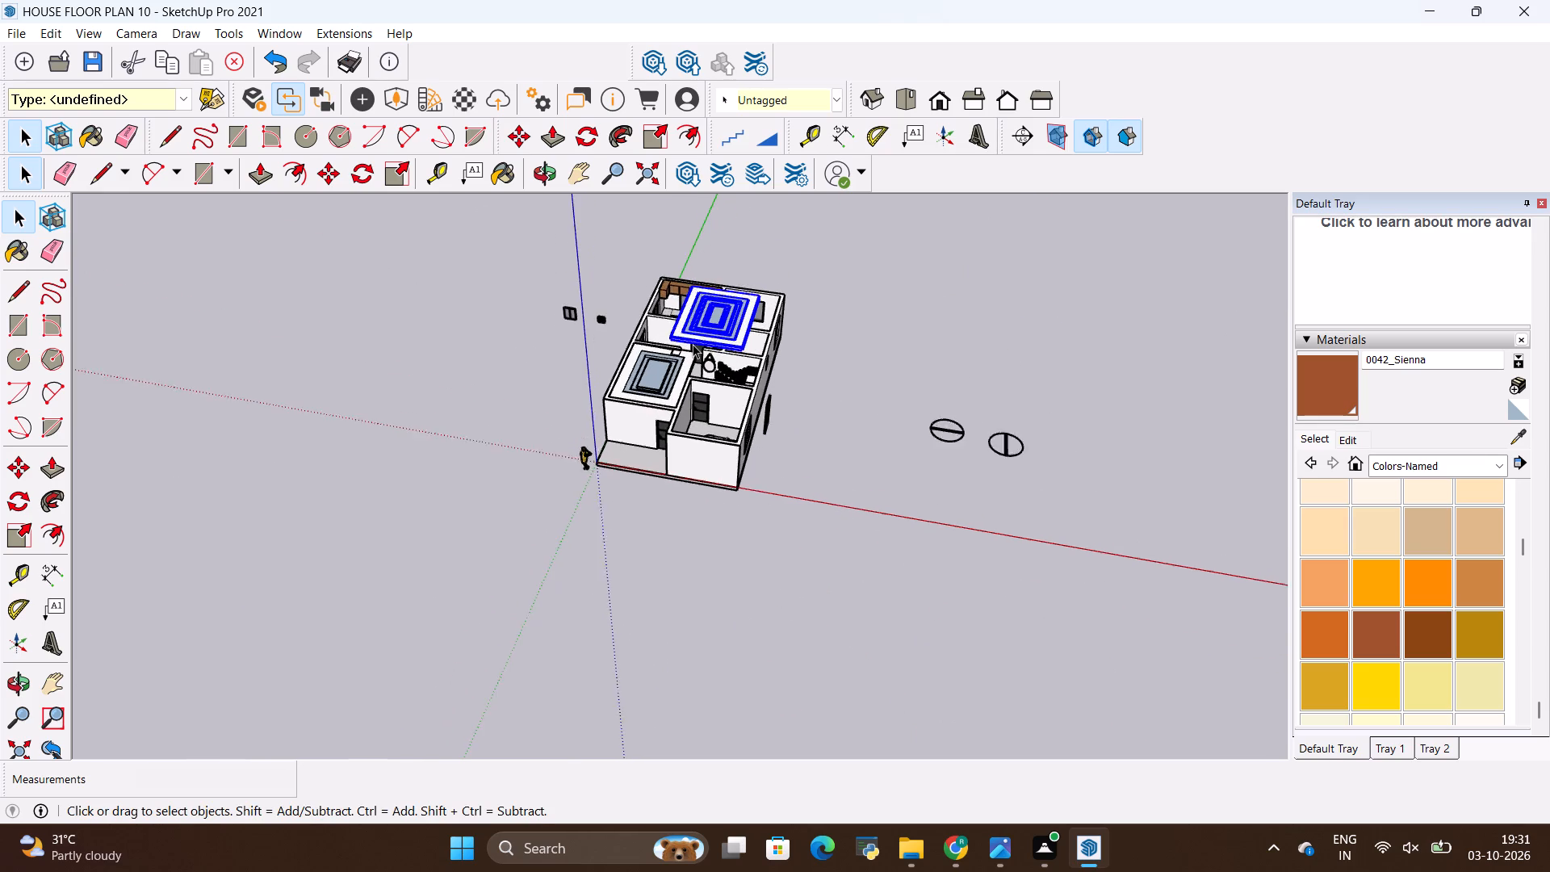
scroll(693, 344, up, 4)
scroll(667, 283, up, 3)
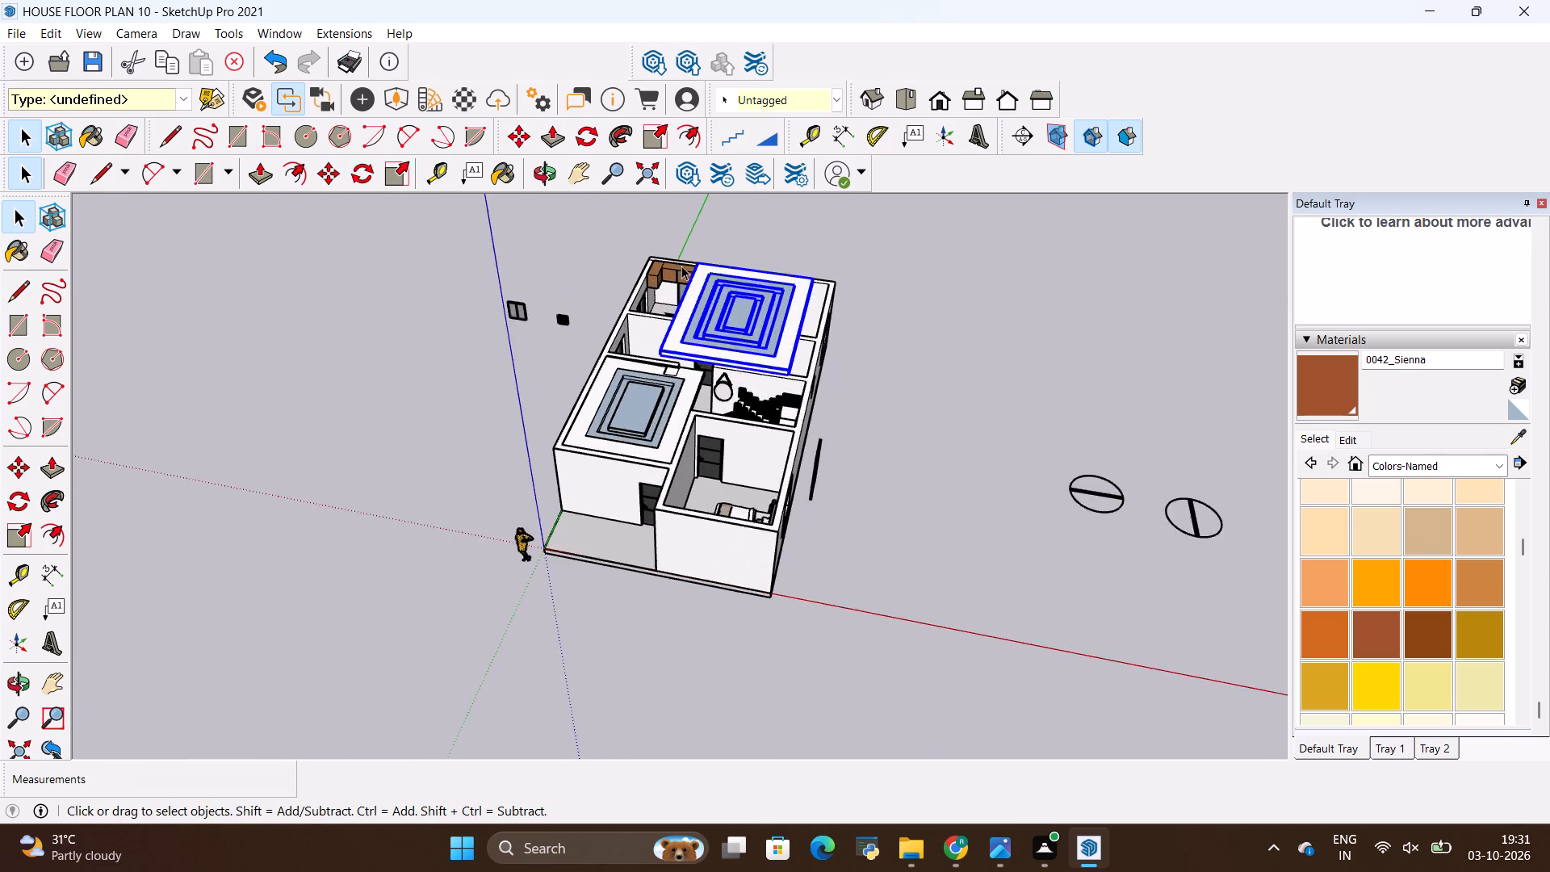
scroll(681, 266, up, 3)
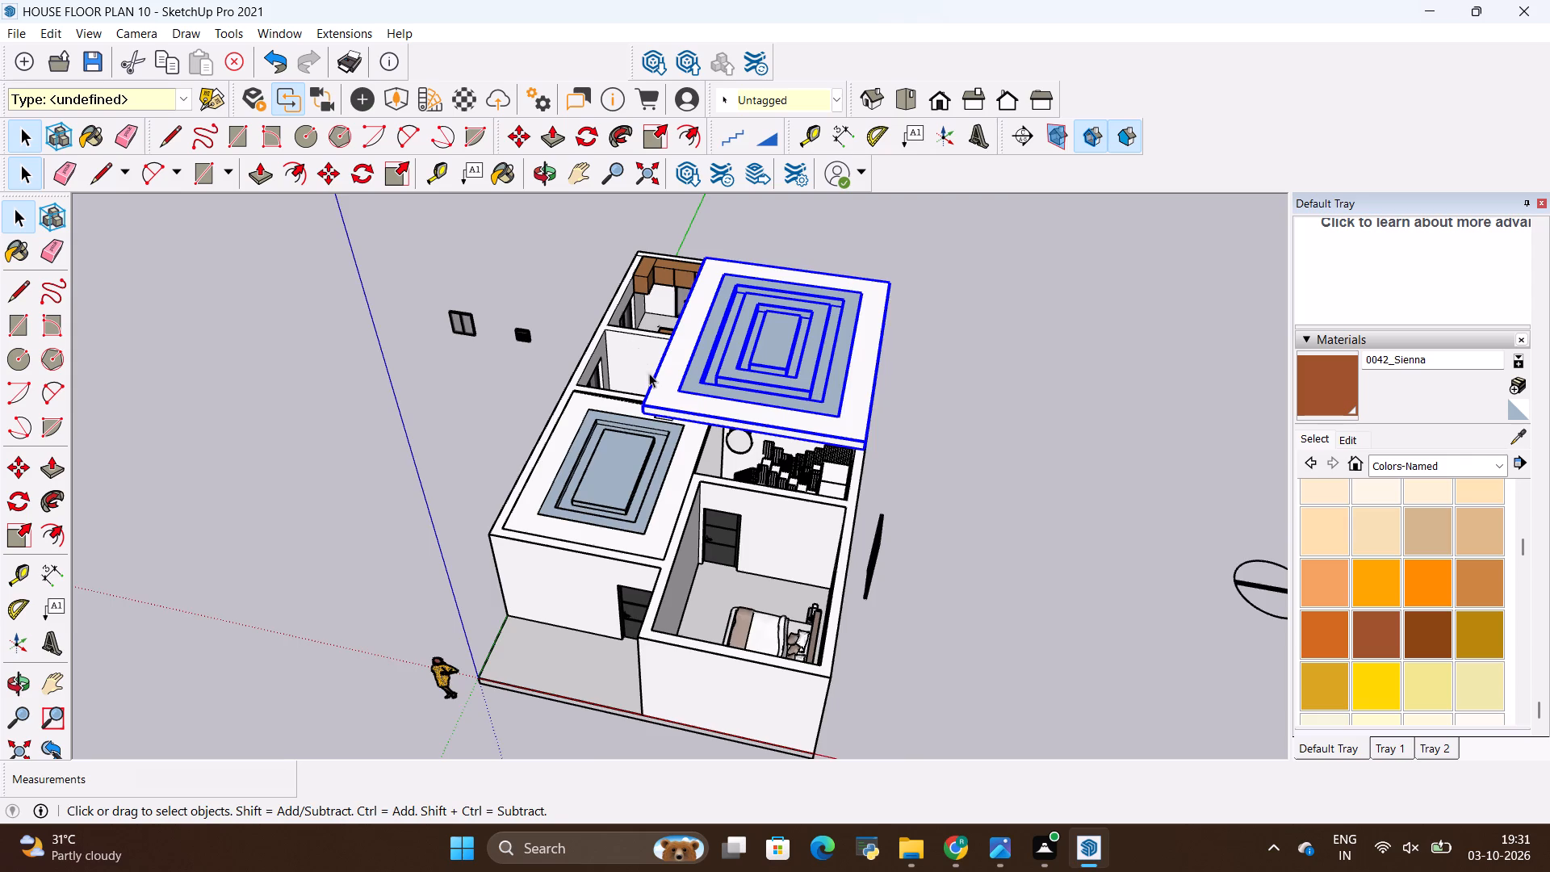
scroll(649, 375, up, 3)
key(m)
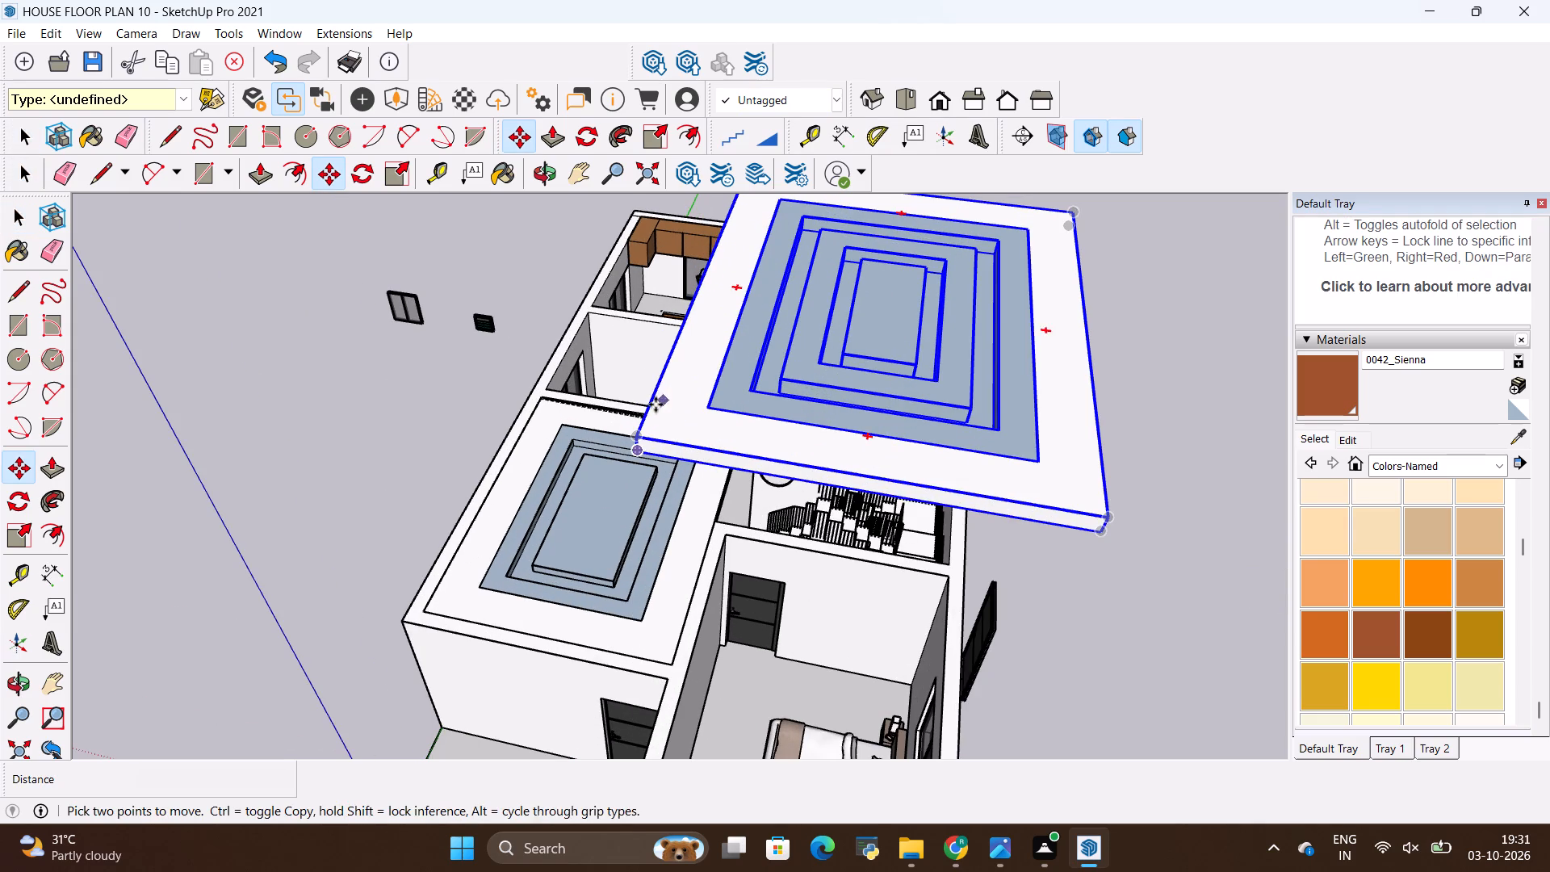
click(641, 440)
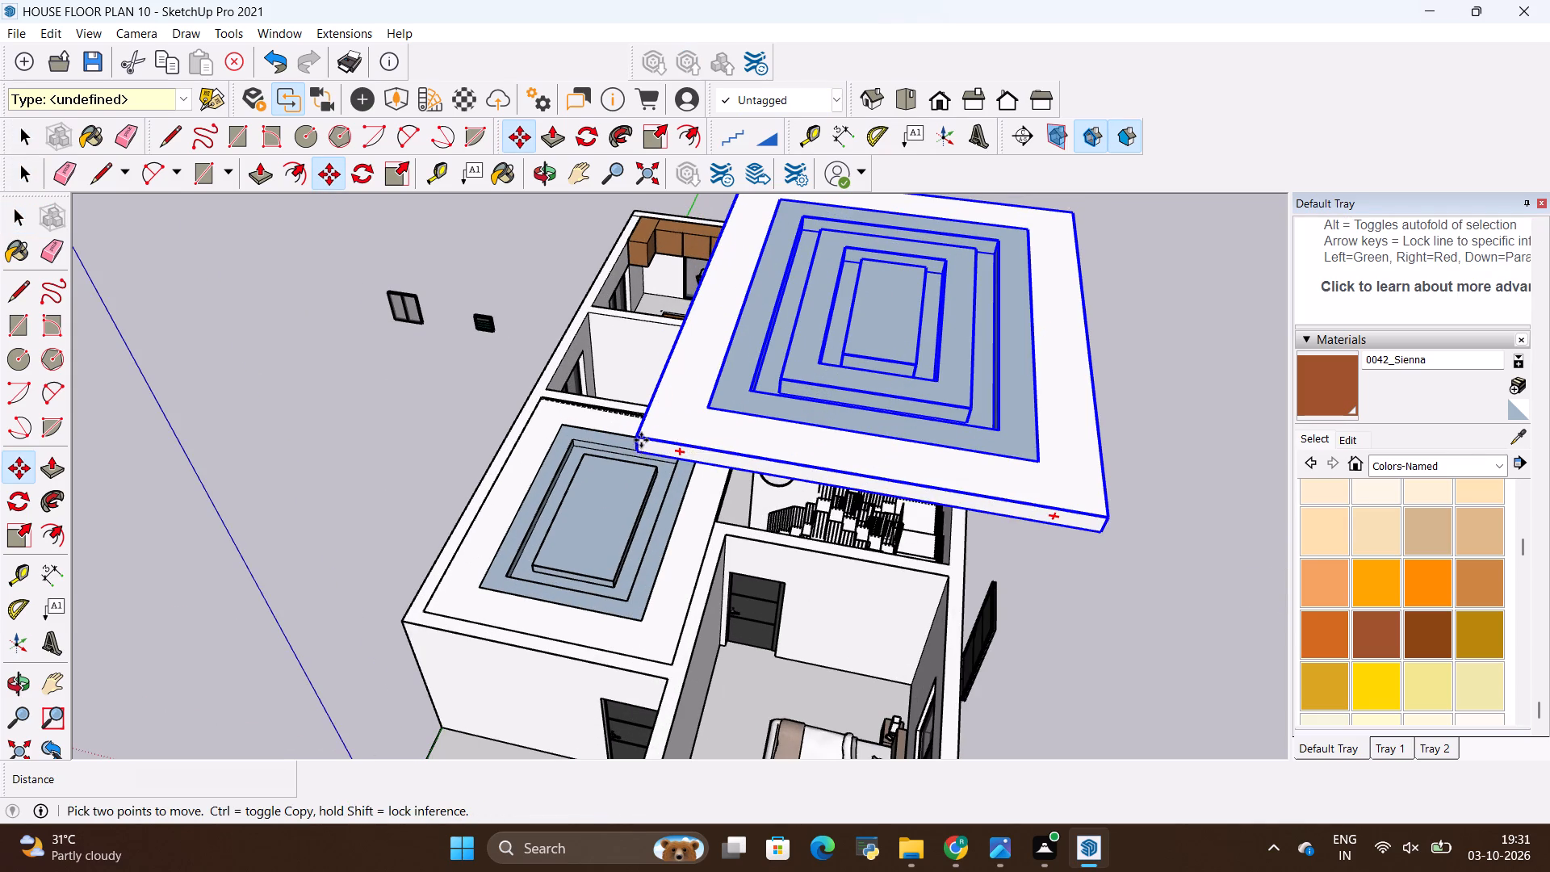
scroll(665, 573, down, 5)
scroll(669, 497, down, 5)
scroll(712, 673, up, 1)
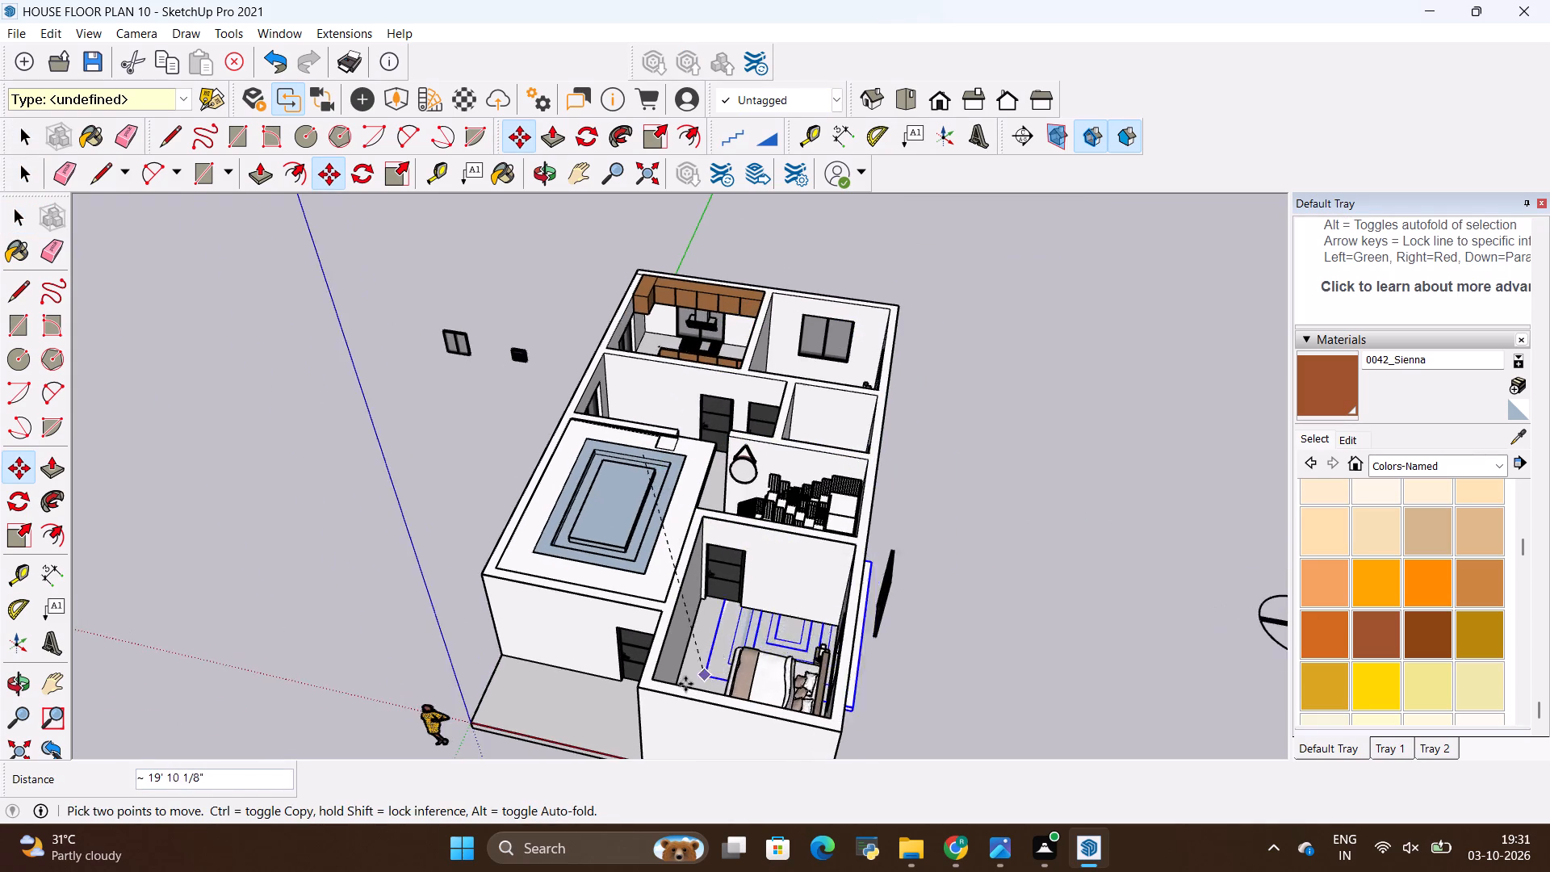
scroll(678, 688, up, 3)
click(648, 681)
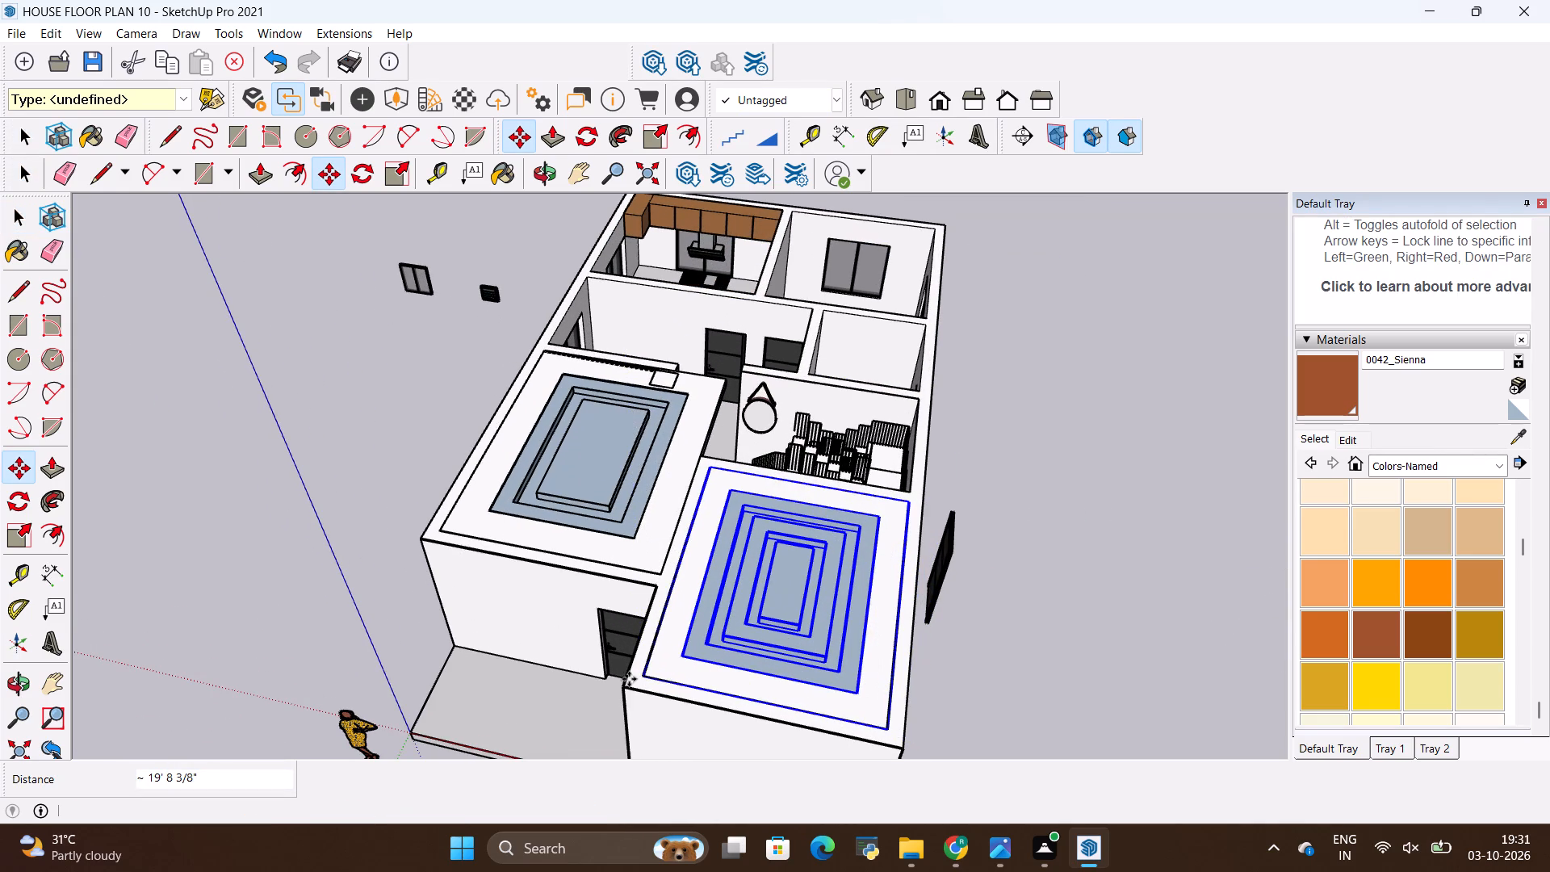
Examine the house from several sides, checking the placed ceiling panels and the rooms still open above.
middle_drag(873, 539, 353, 577)
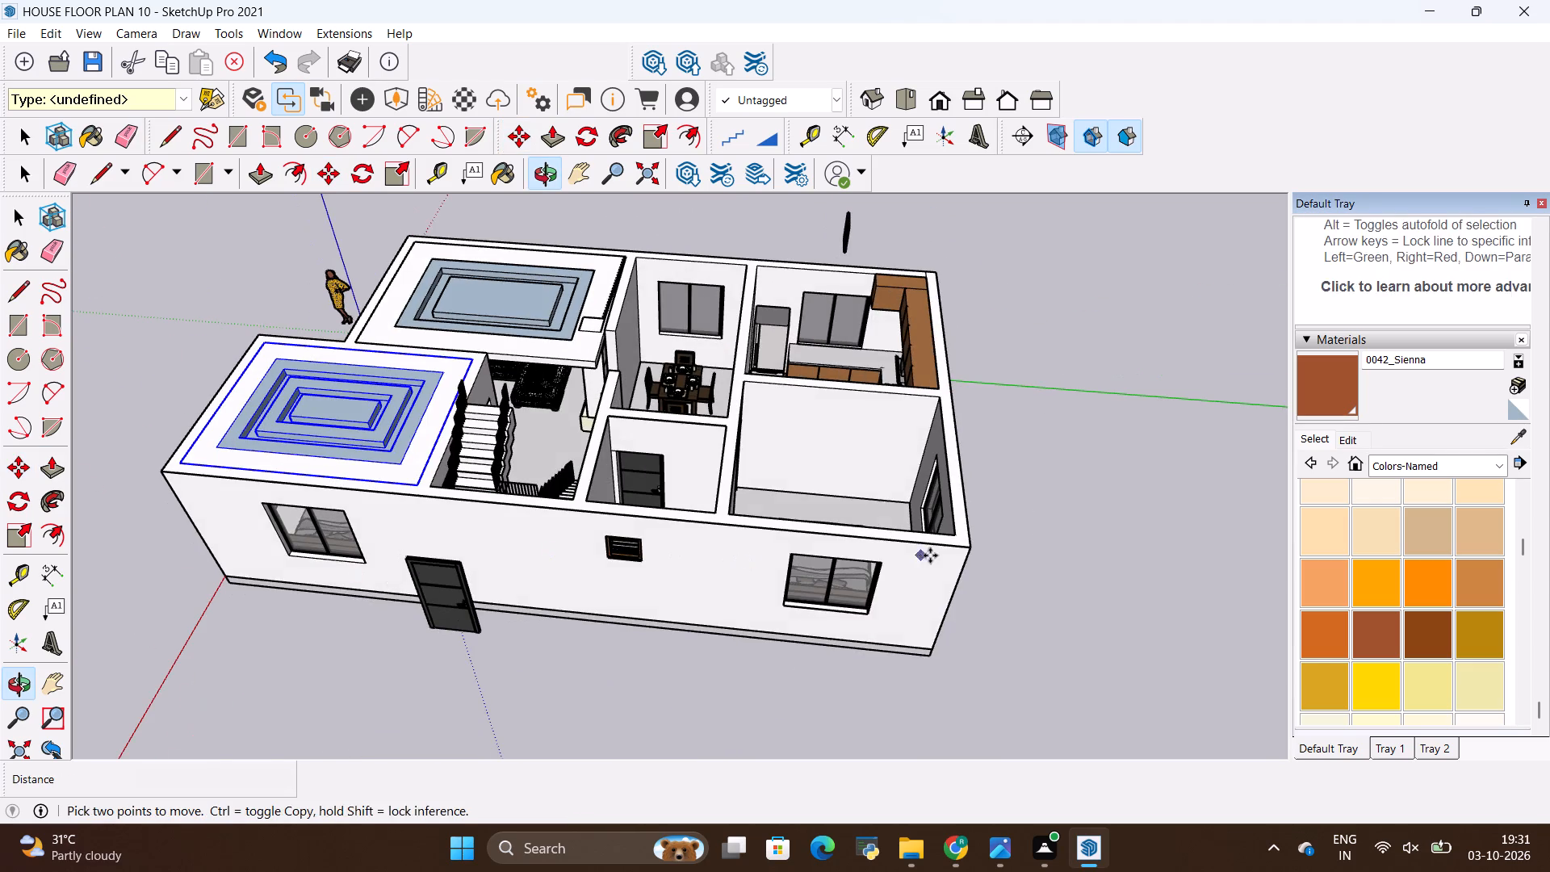
middle_drag(932, 556, 505, 581)
scroll(638, 283, up, 5)
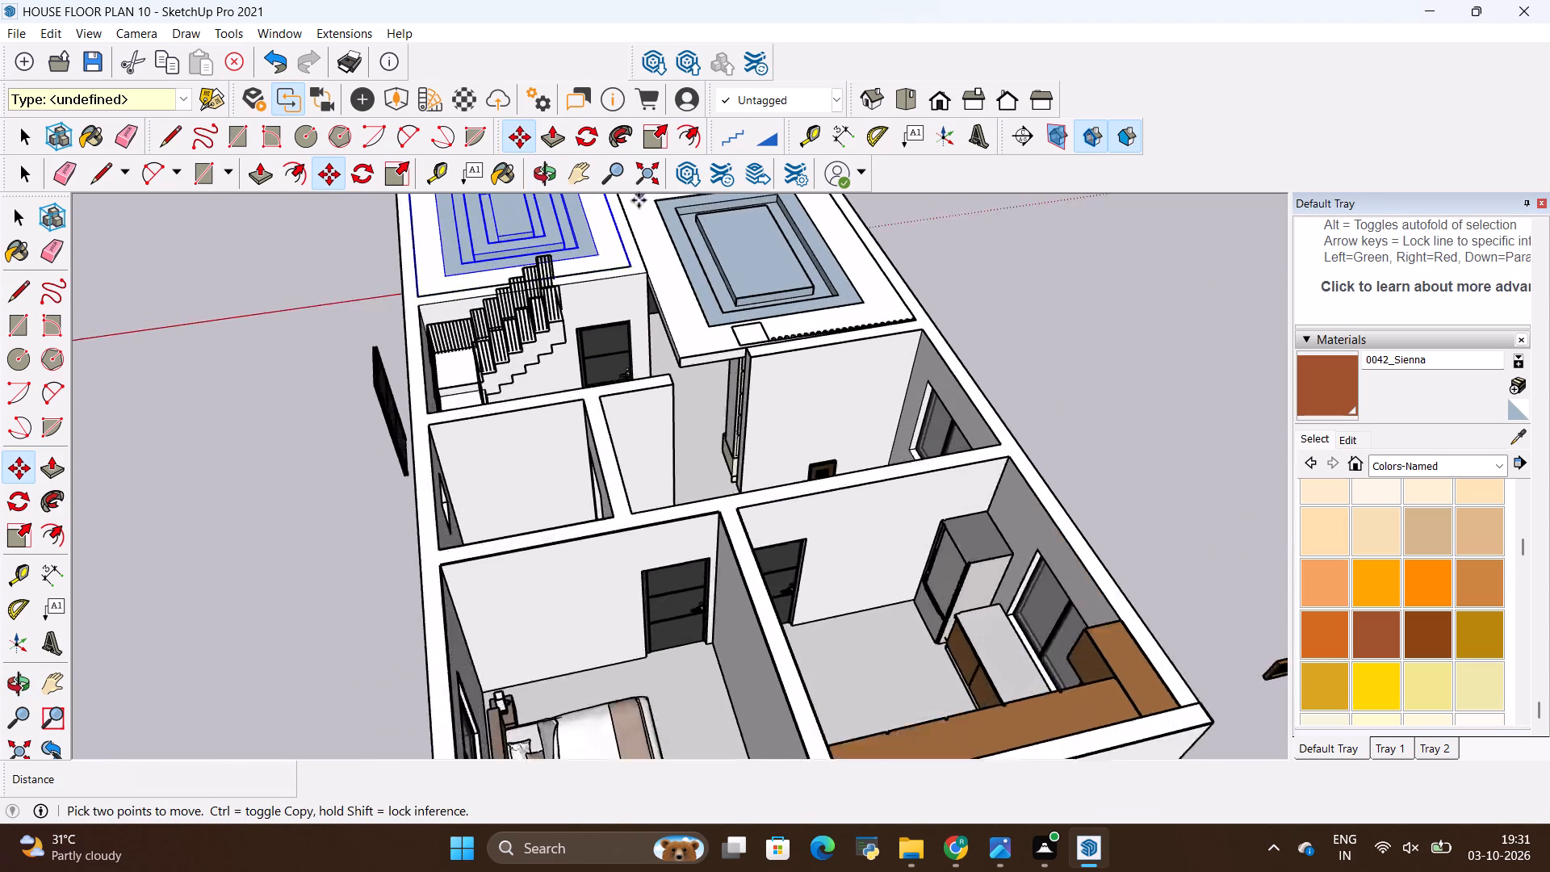
scroll(639, 200, up, 19)
middle_drag(752, 527, 827, 463)
middle_drag(827, 463, 832, 480)
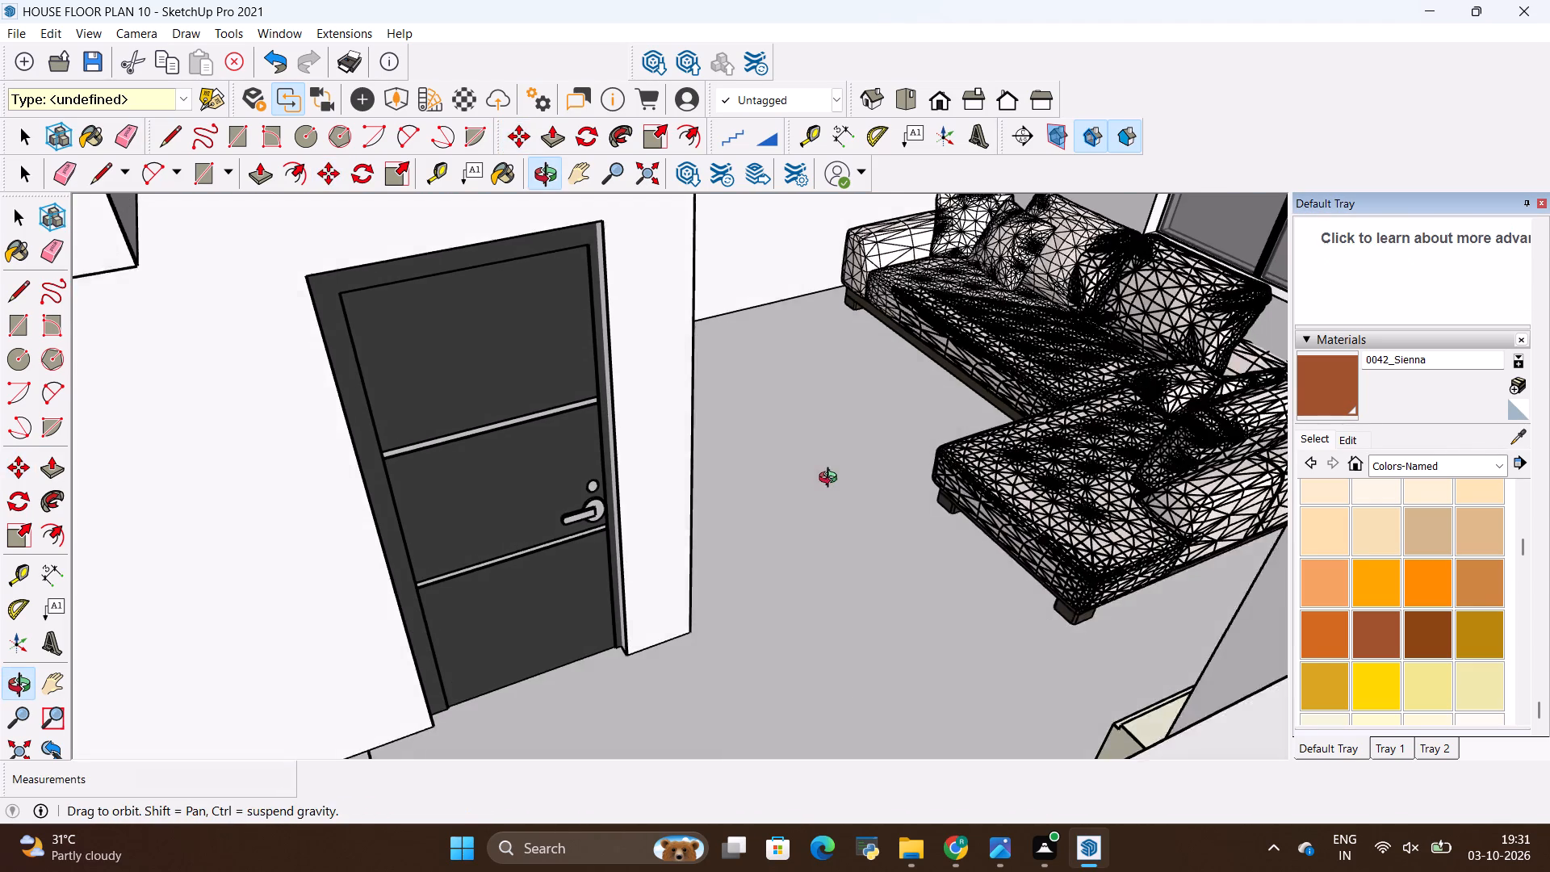
middle_drag(832, 480, 837, 520)
scroll(837, 520, down, 20)
scroll(837, 520, down, 1)
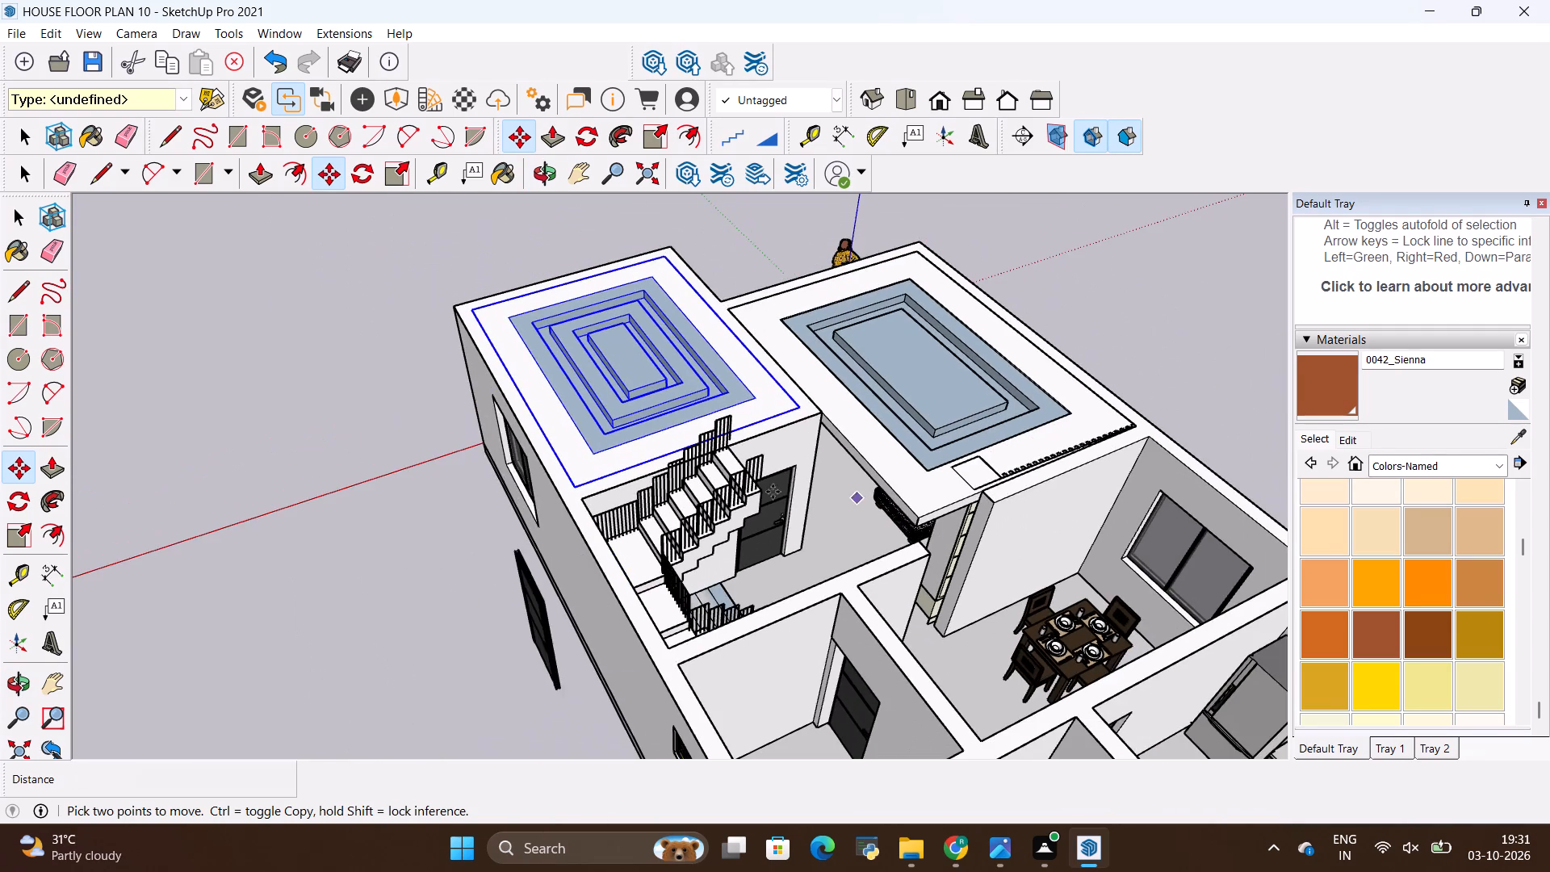
middle_drag(418, 489, 993, 400)
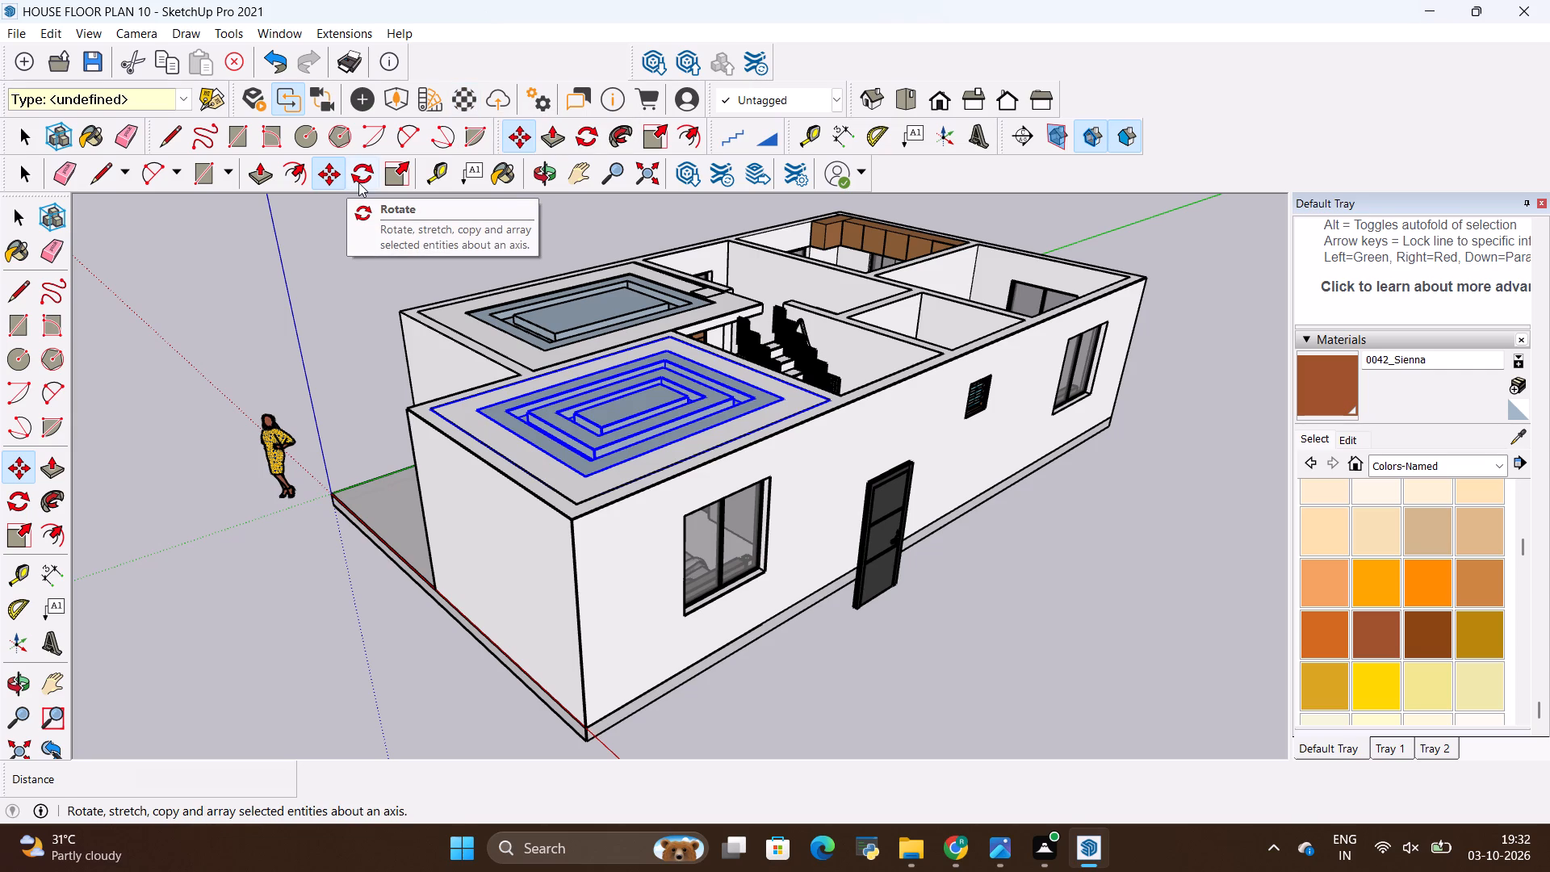
scroll(351, 227, down, 4)
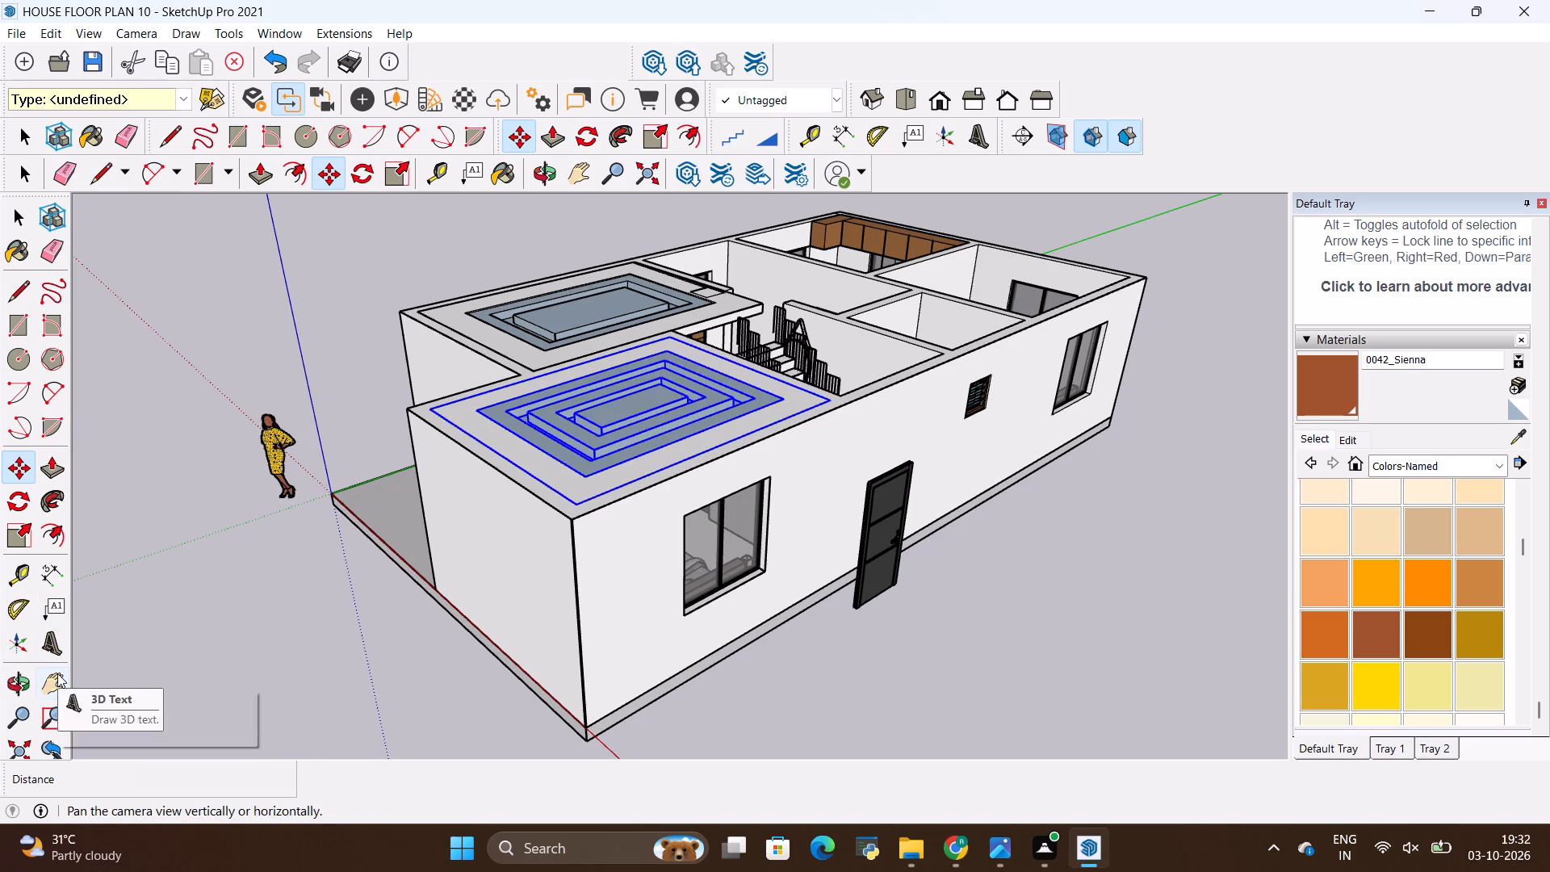
scroll(21, 669, down, 4)
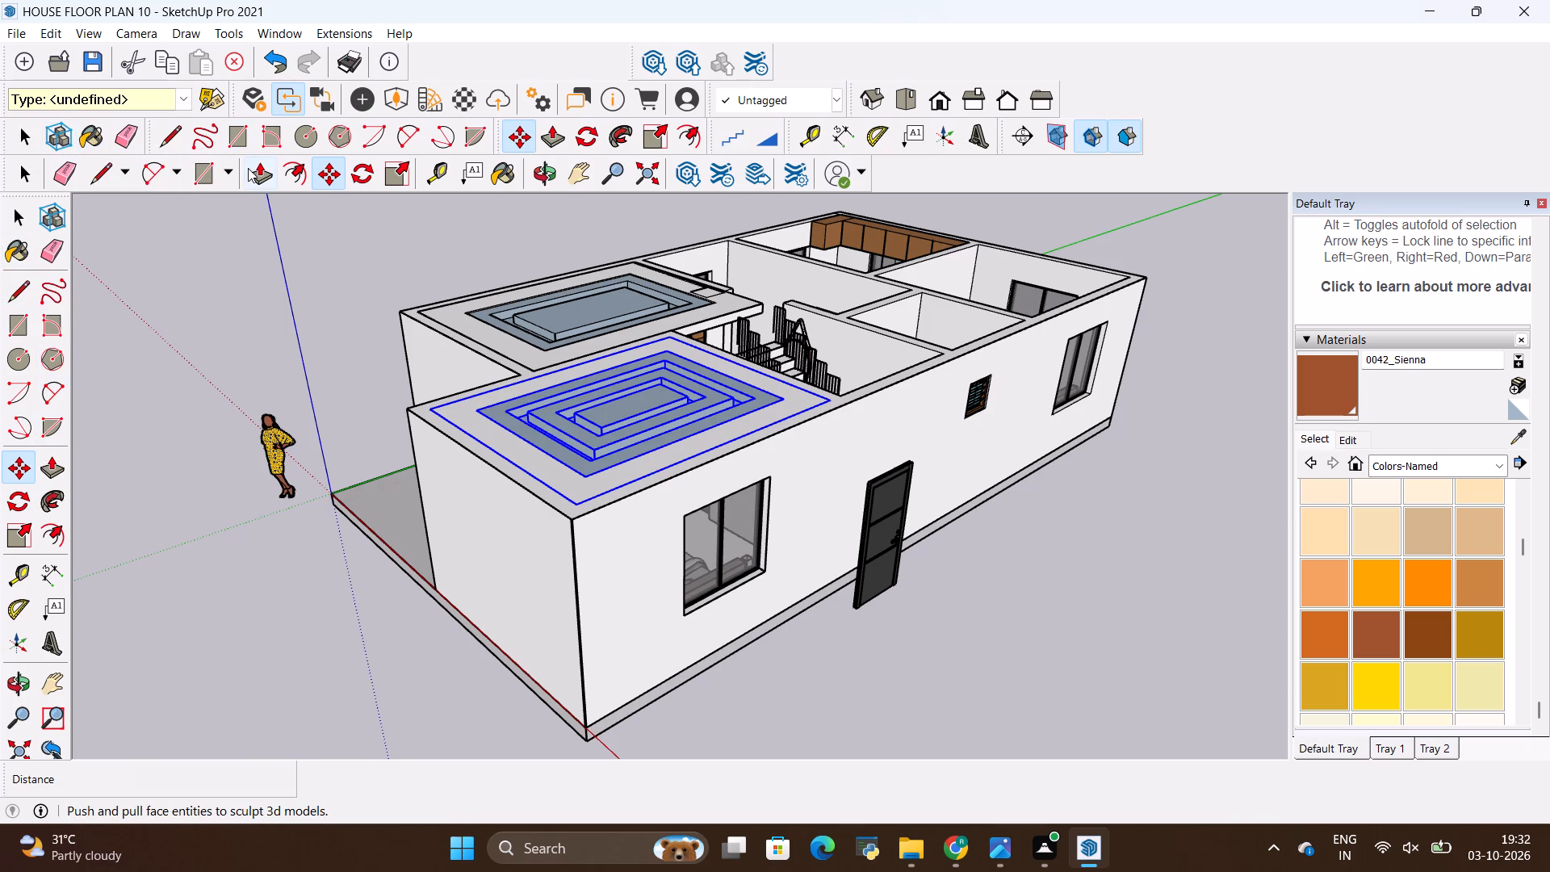
scroll(301, 351, down, 3)
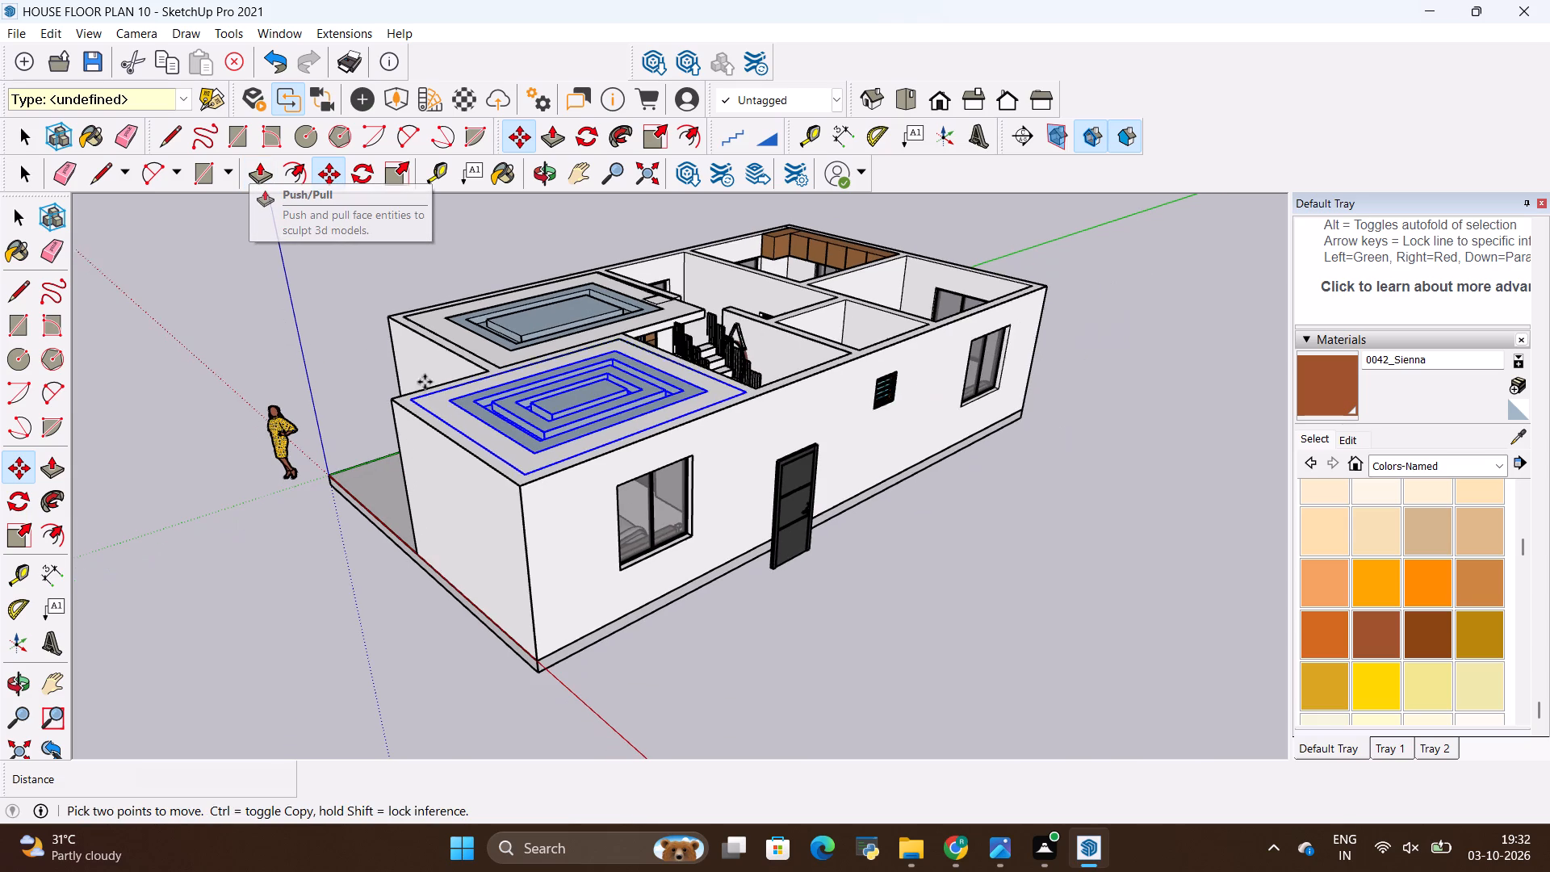
Place a section plane on the front bedroom's outer front wall, keeping the default name and symbol.
middle_drag(385, 387, 496, 481)
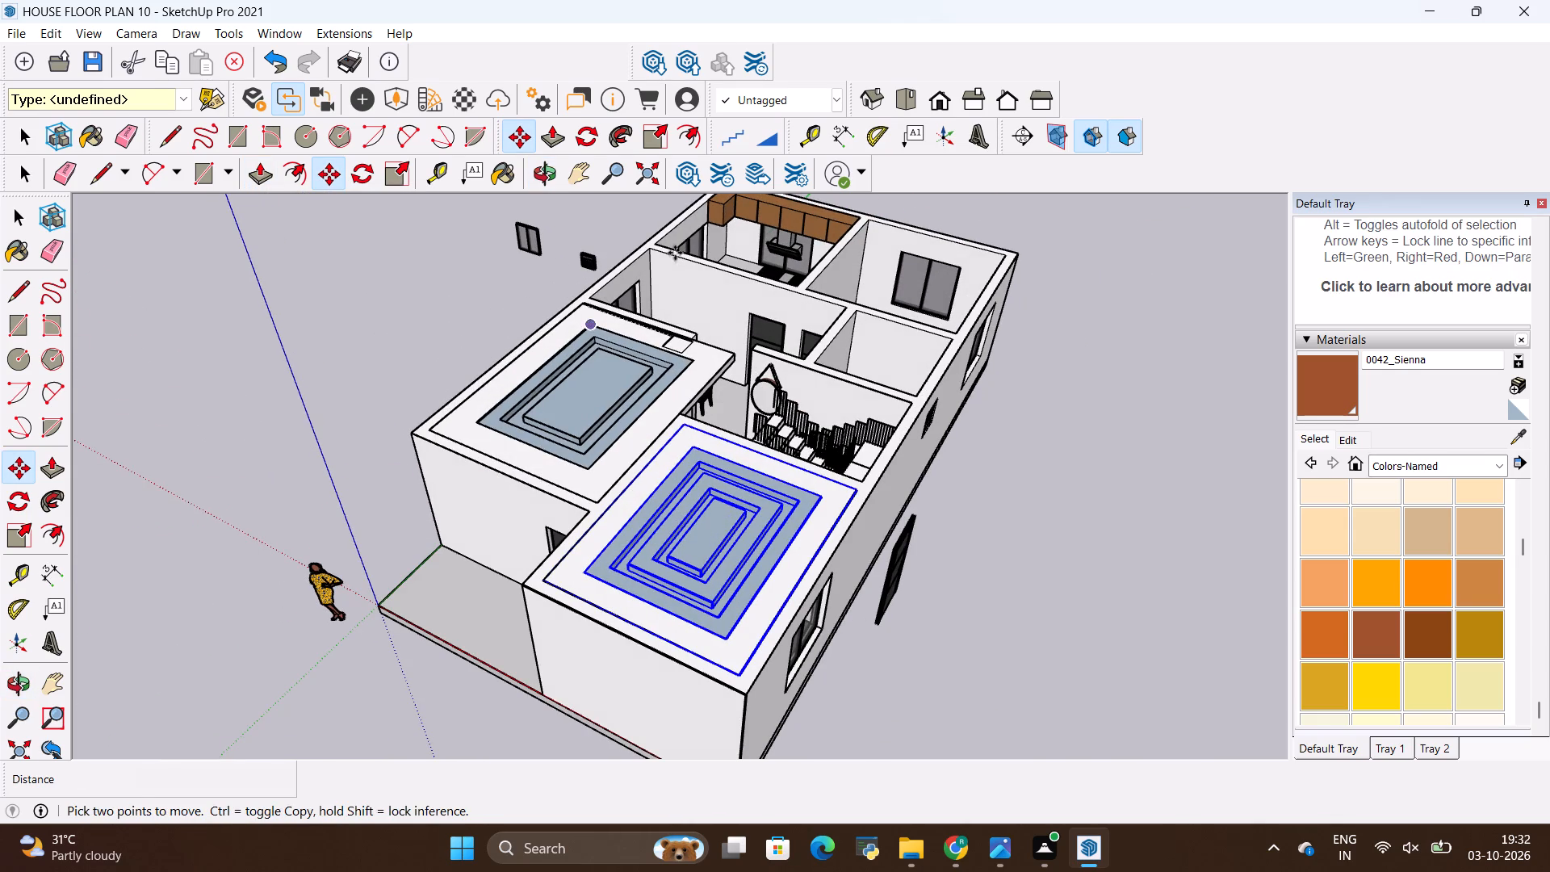
click(1016, 139)
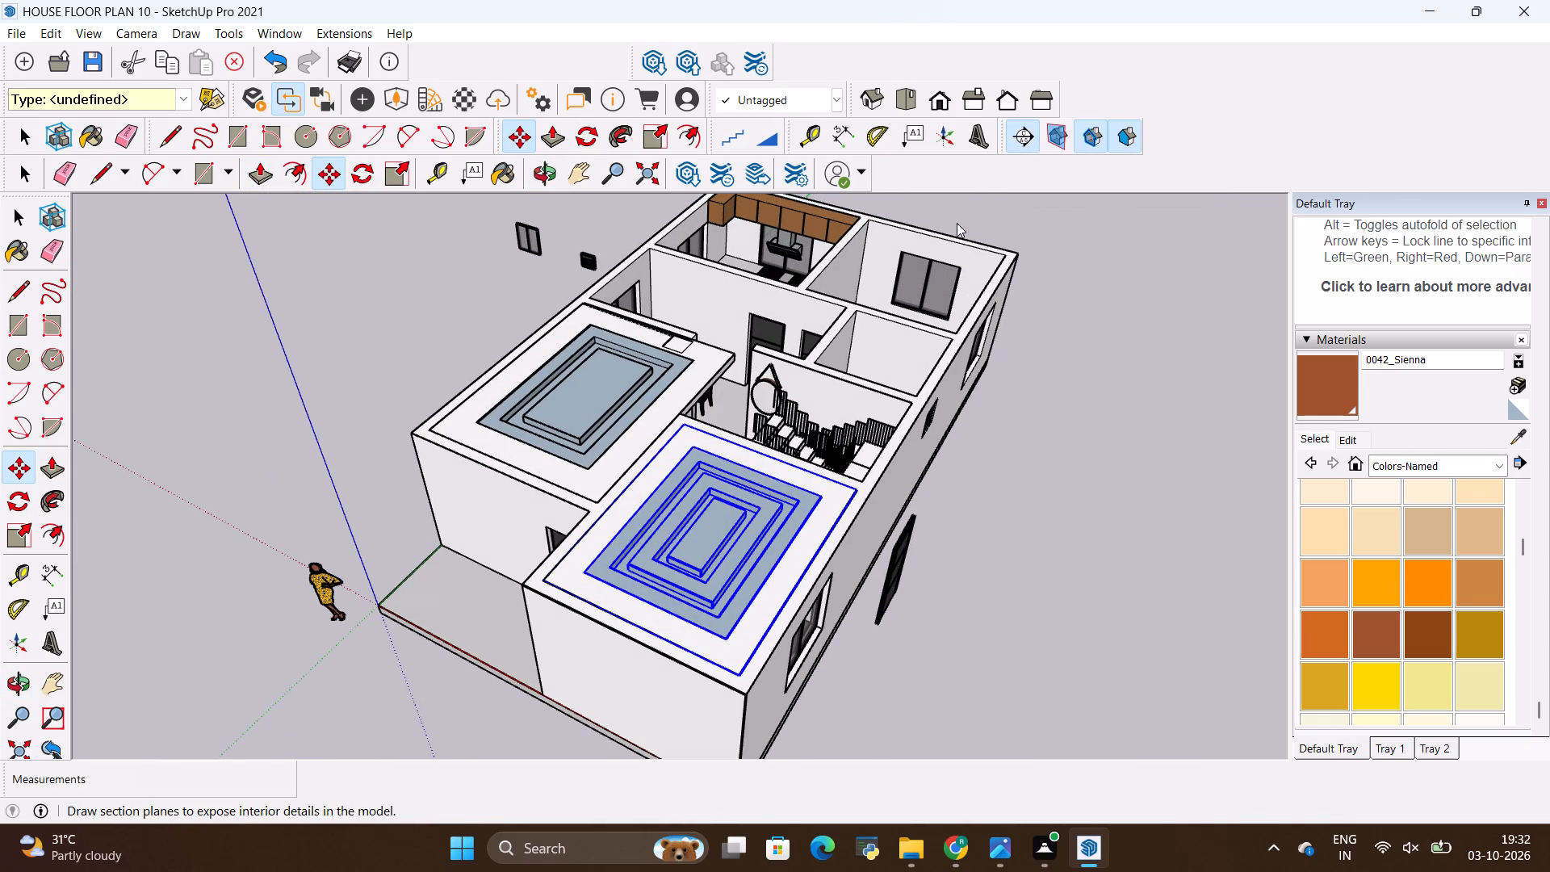
scroll(656, 543, down, 4)
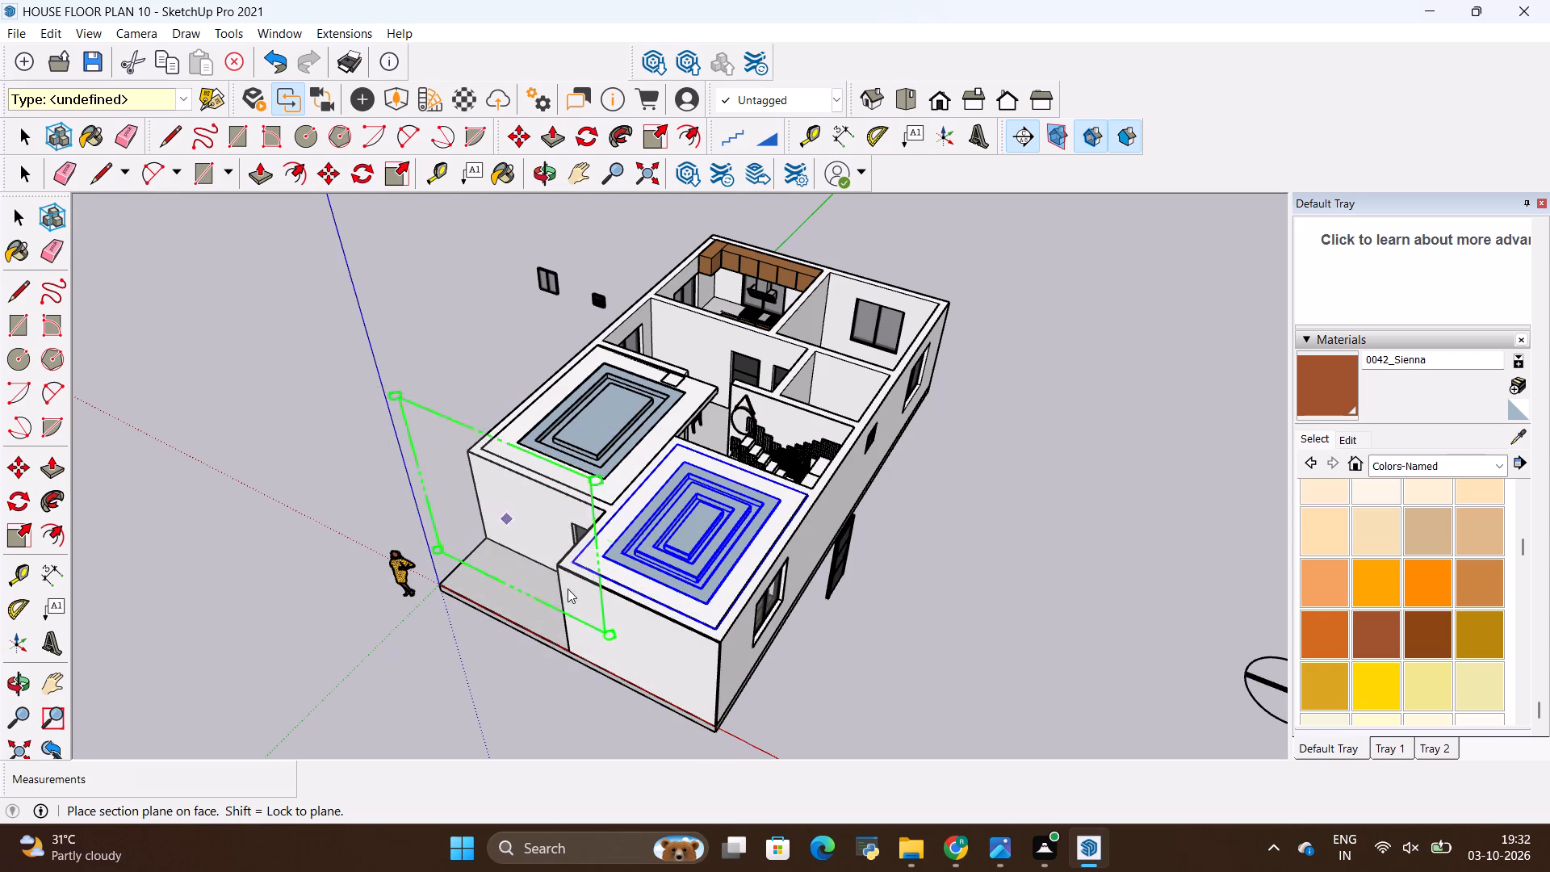
click(625, 653)
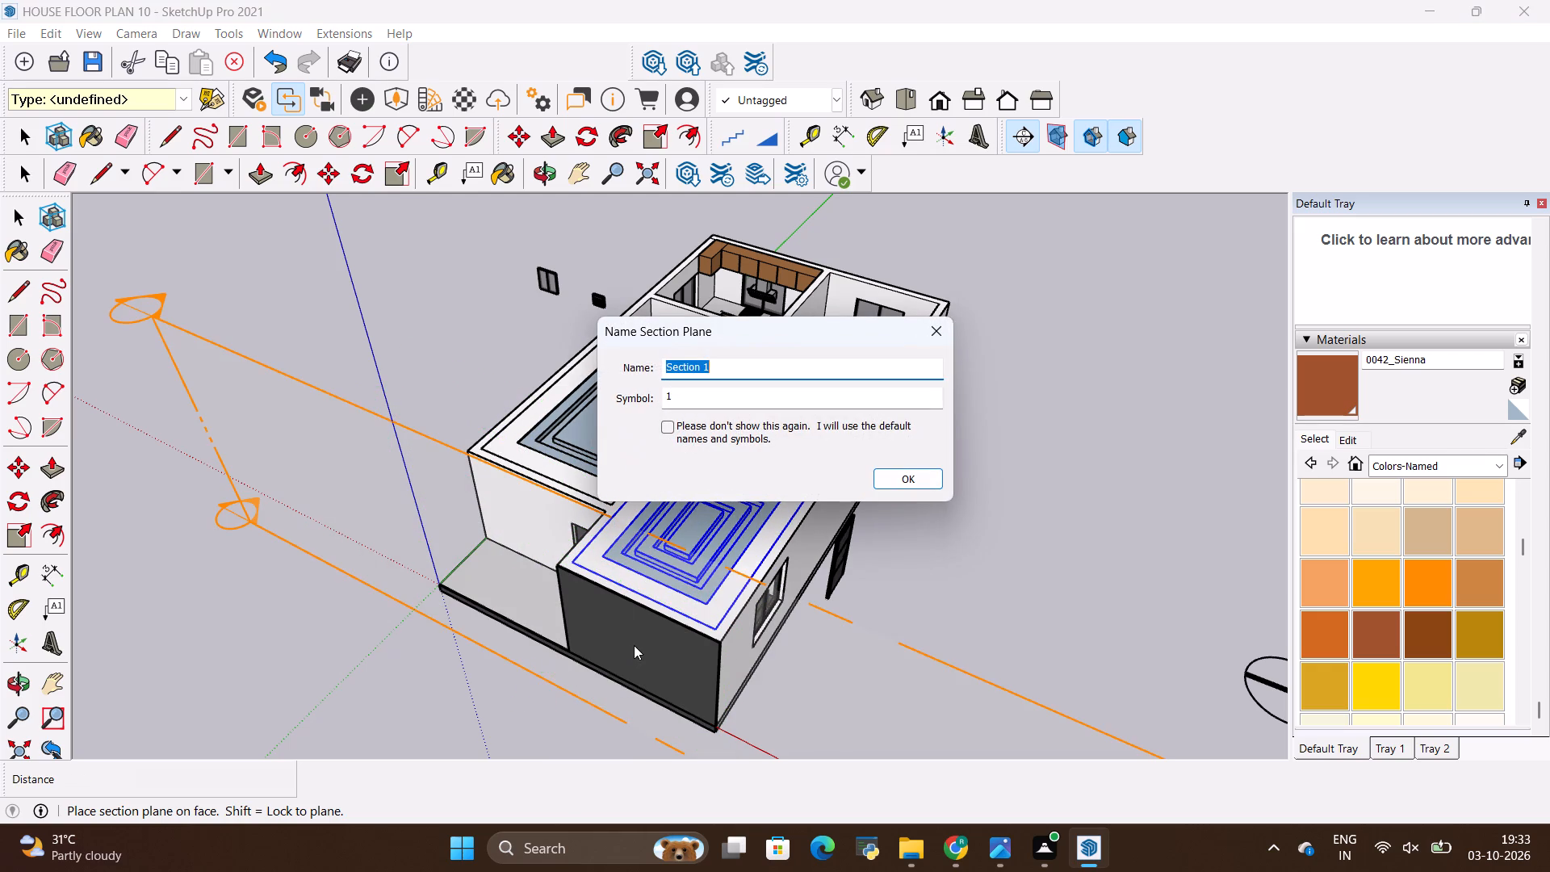
click(886, 472)
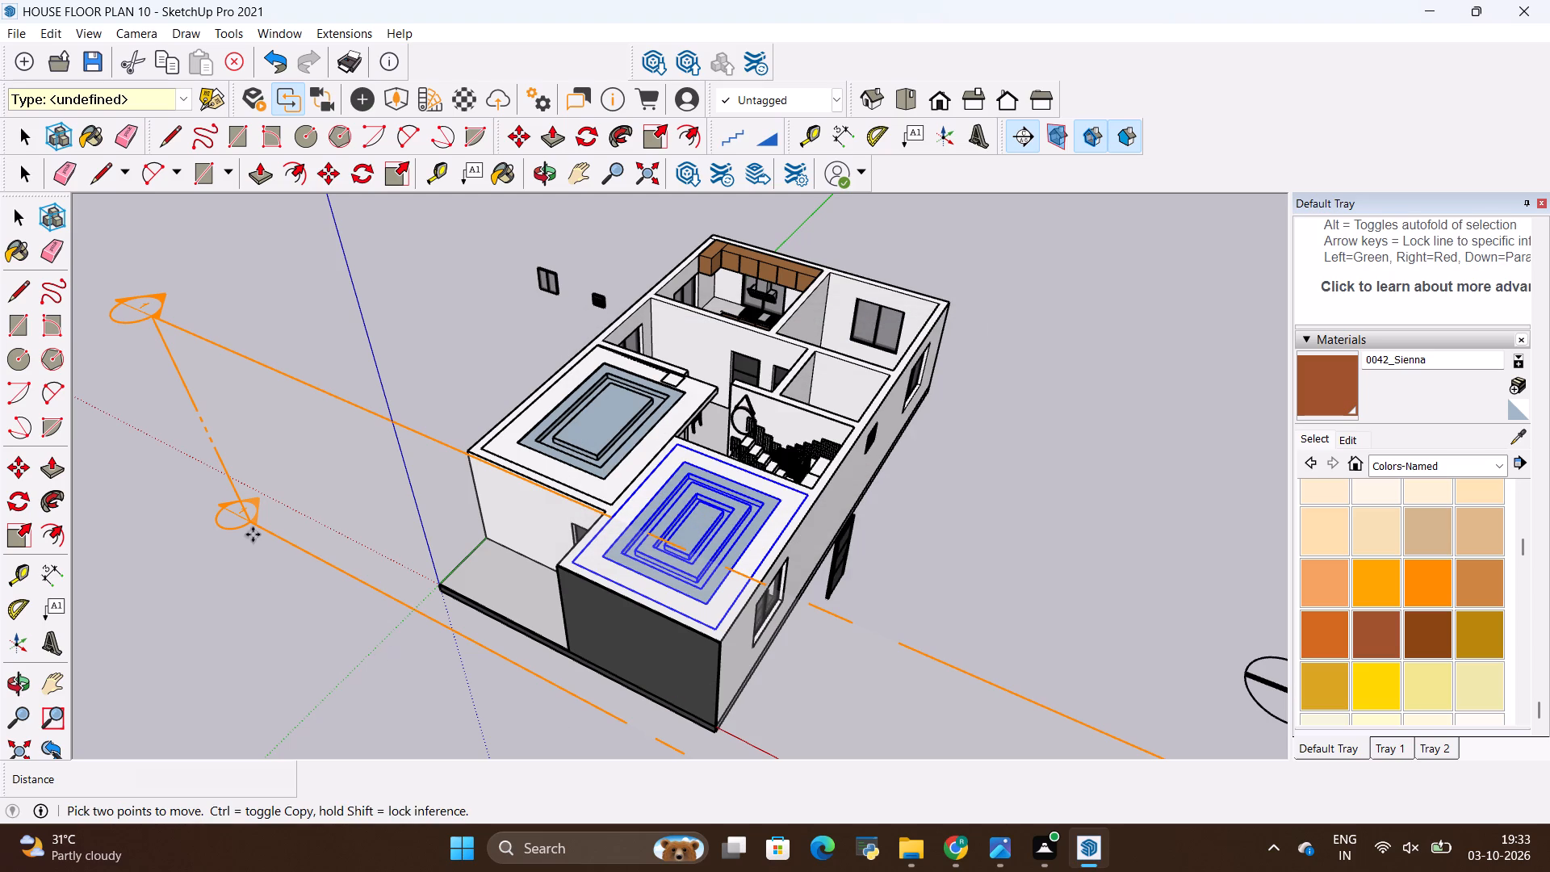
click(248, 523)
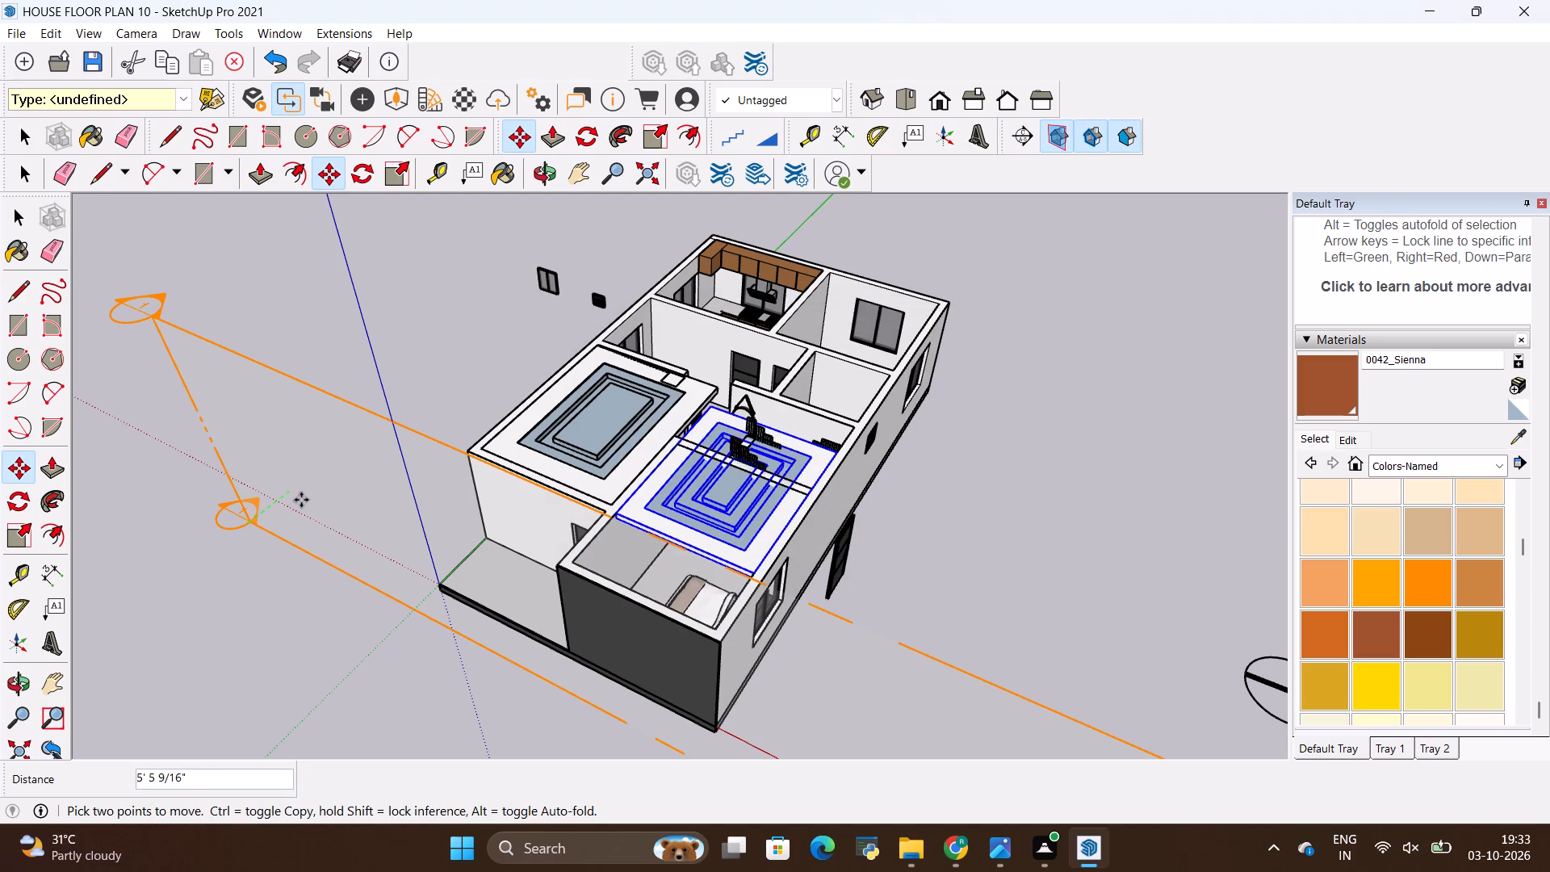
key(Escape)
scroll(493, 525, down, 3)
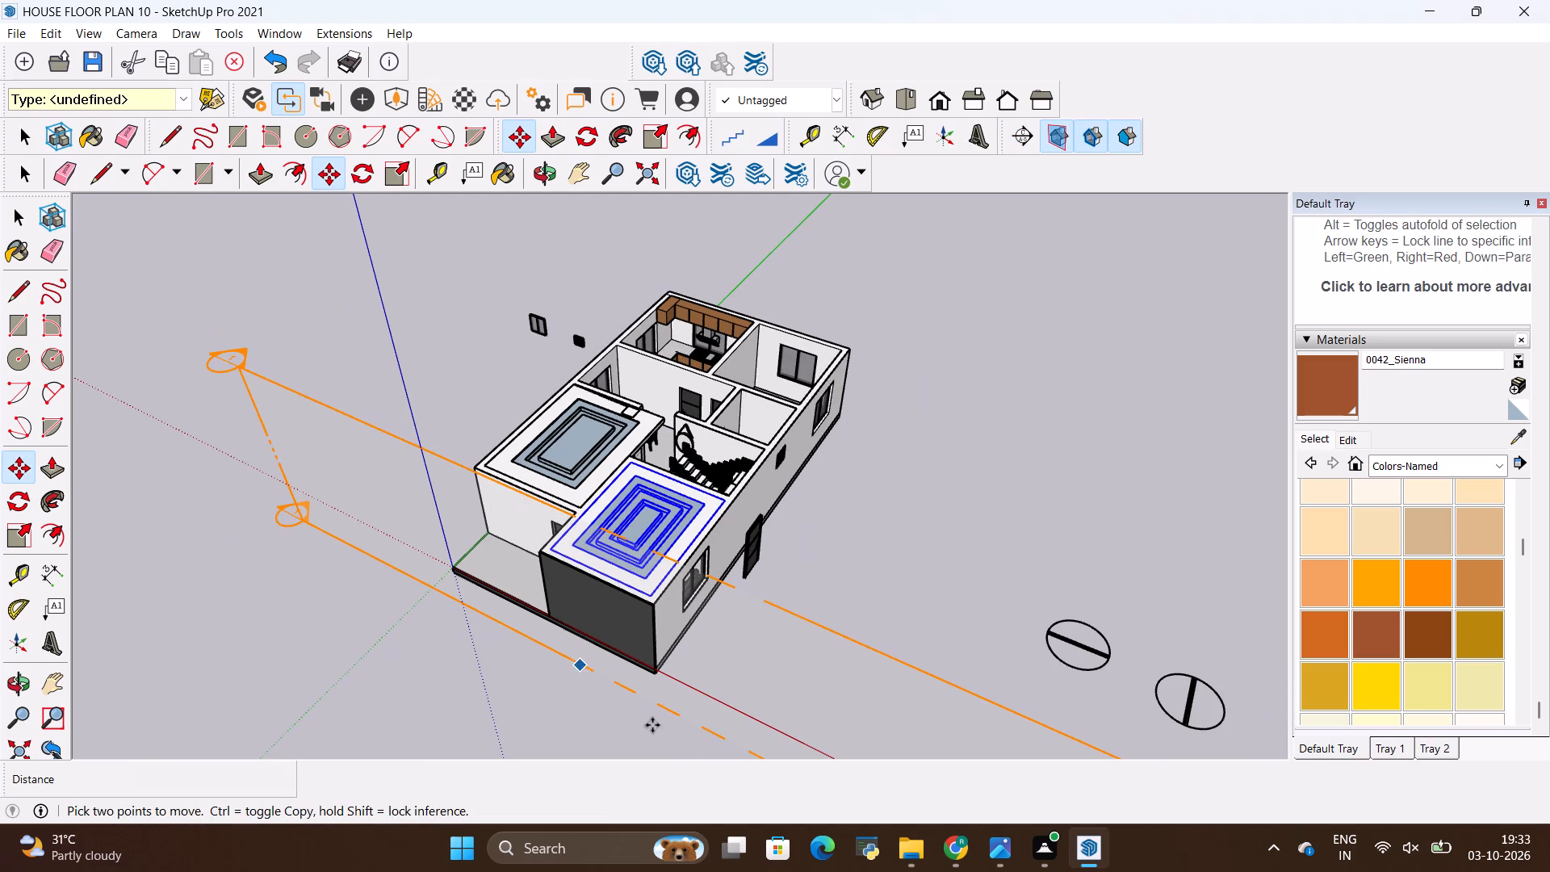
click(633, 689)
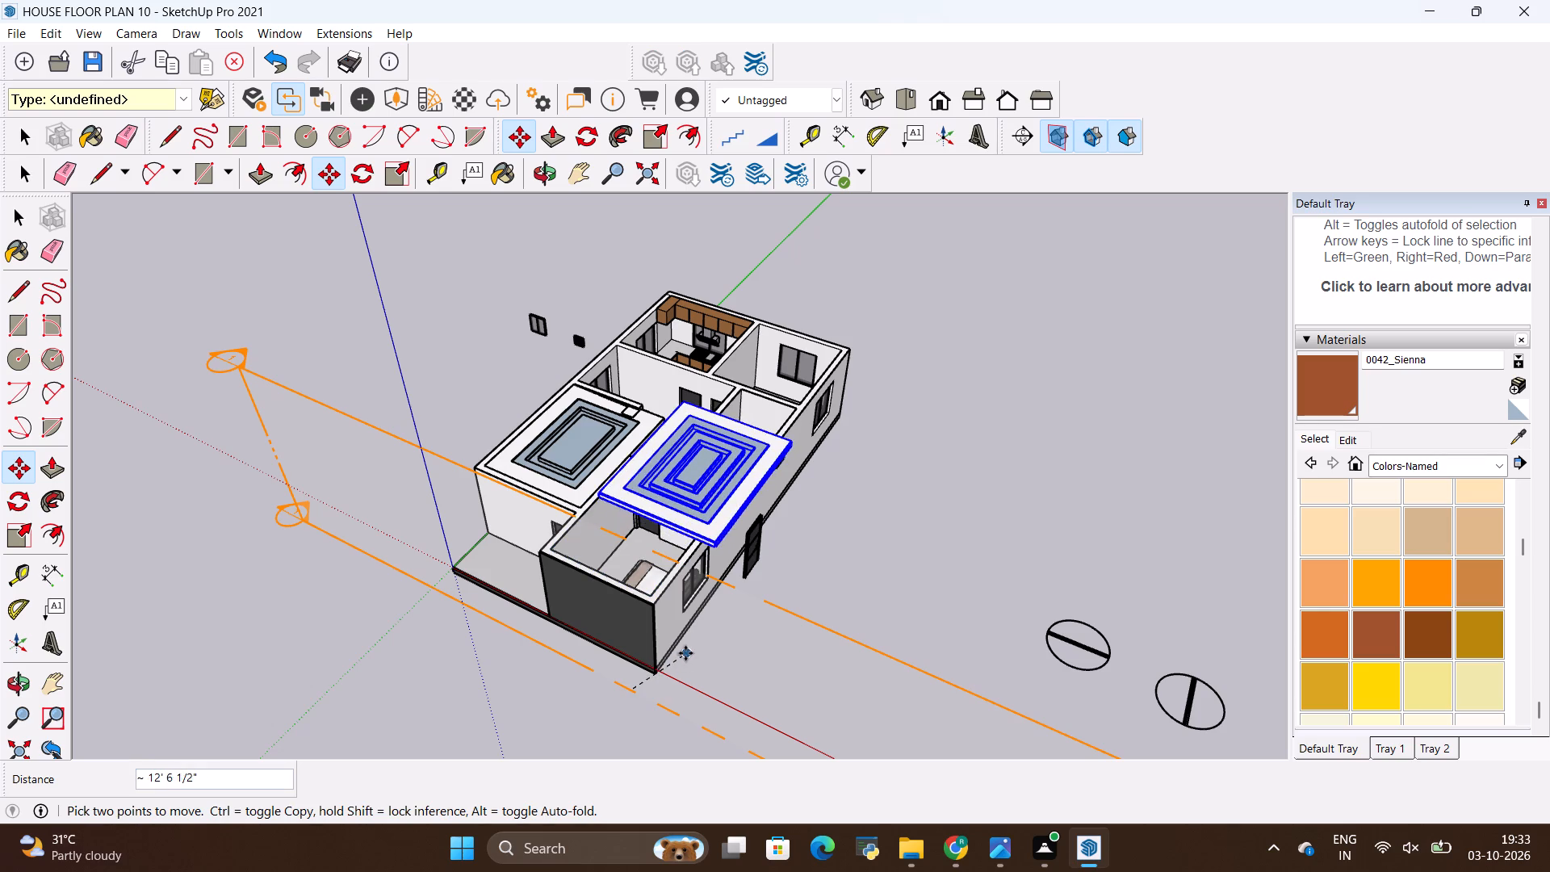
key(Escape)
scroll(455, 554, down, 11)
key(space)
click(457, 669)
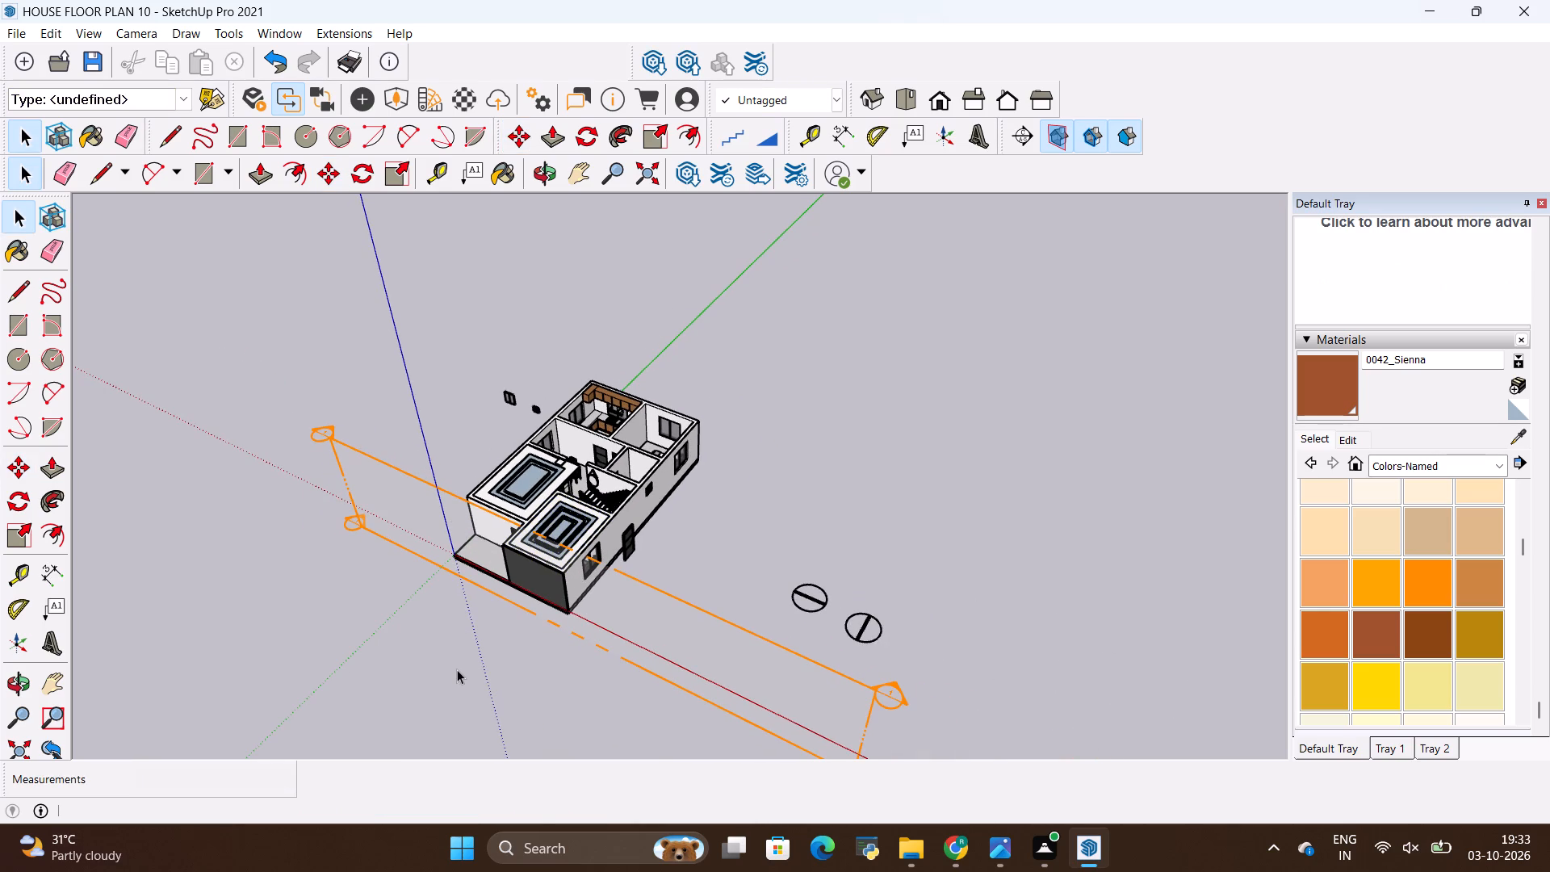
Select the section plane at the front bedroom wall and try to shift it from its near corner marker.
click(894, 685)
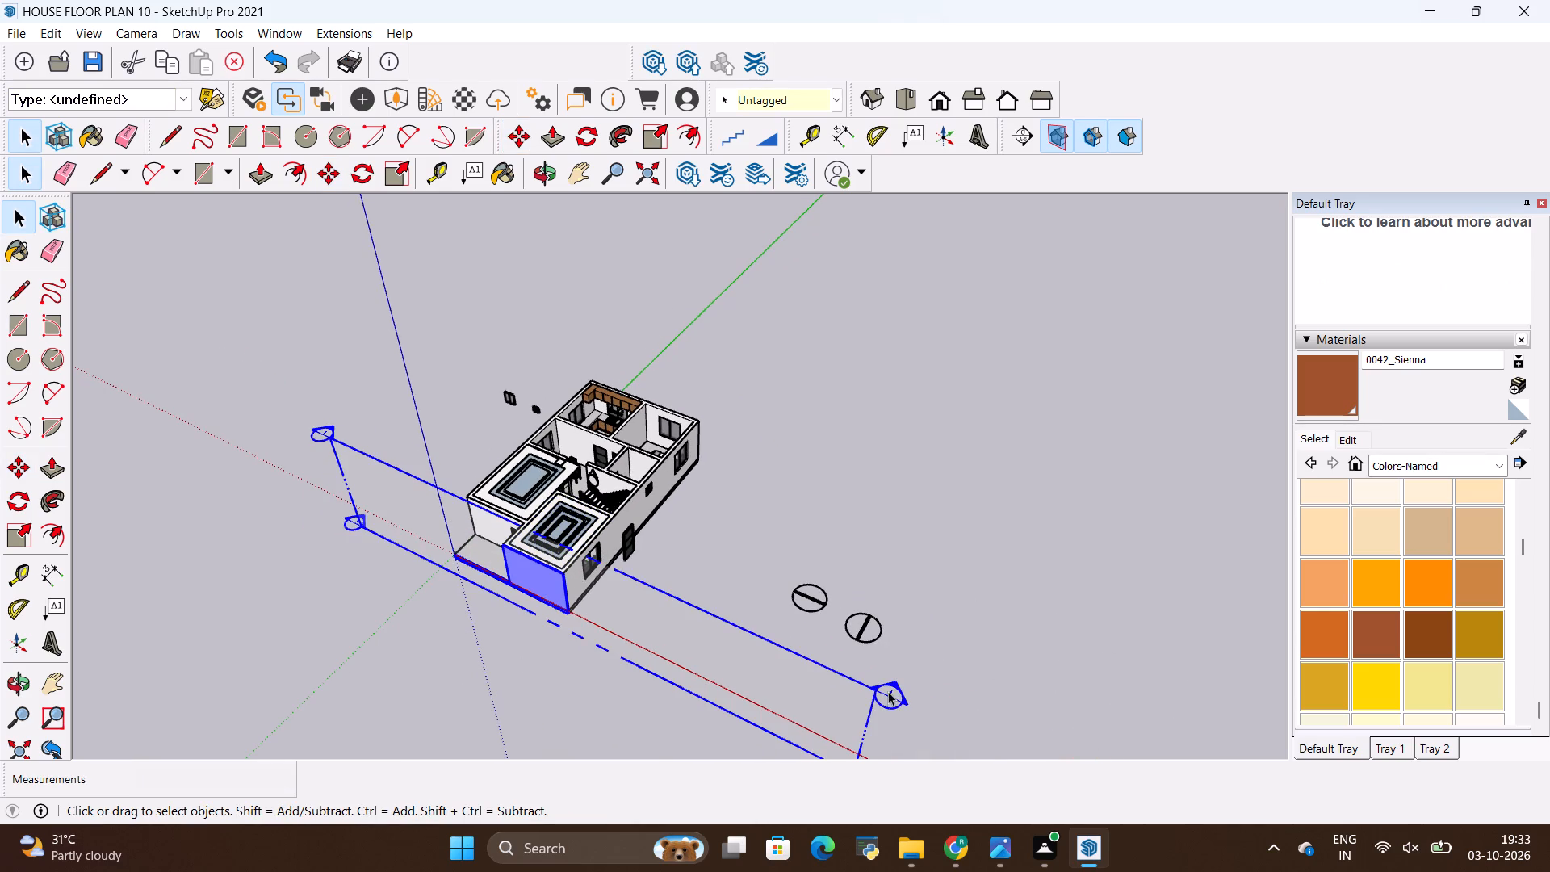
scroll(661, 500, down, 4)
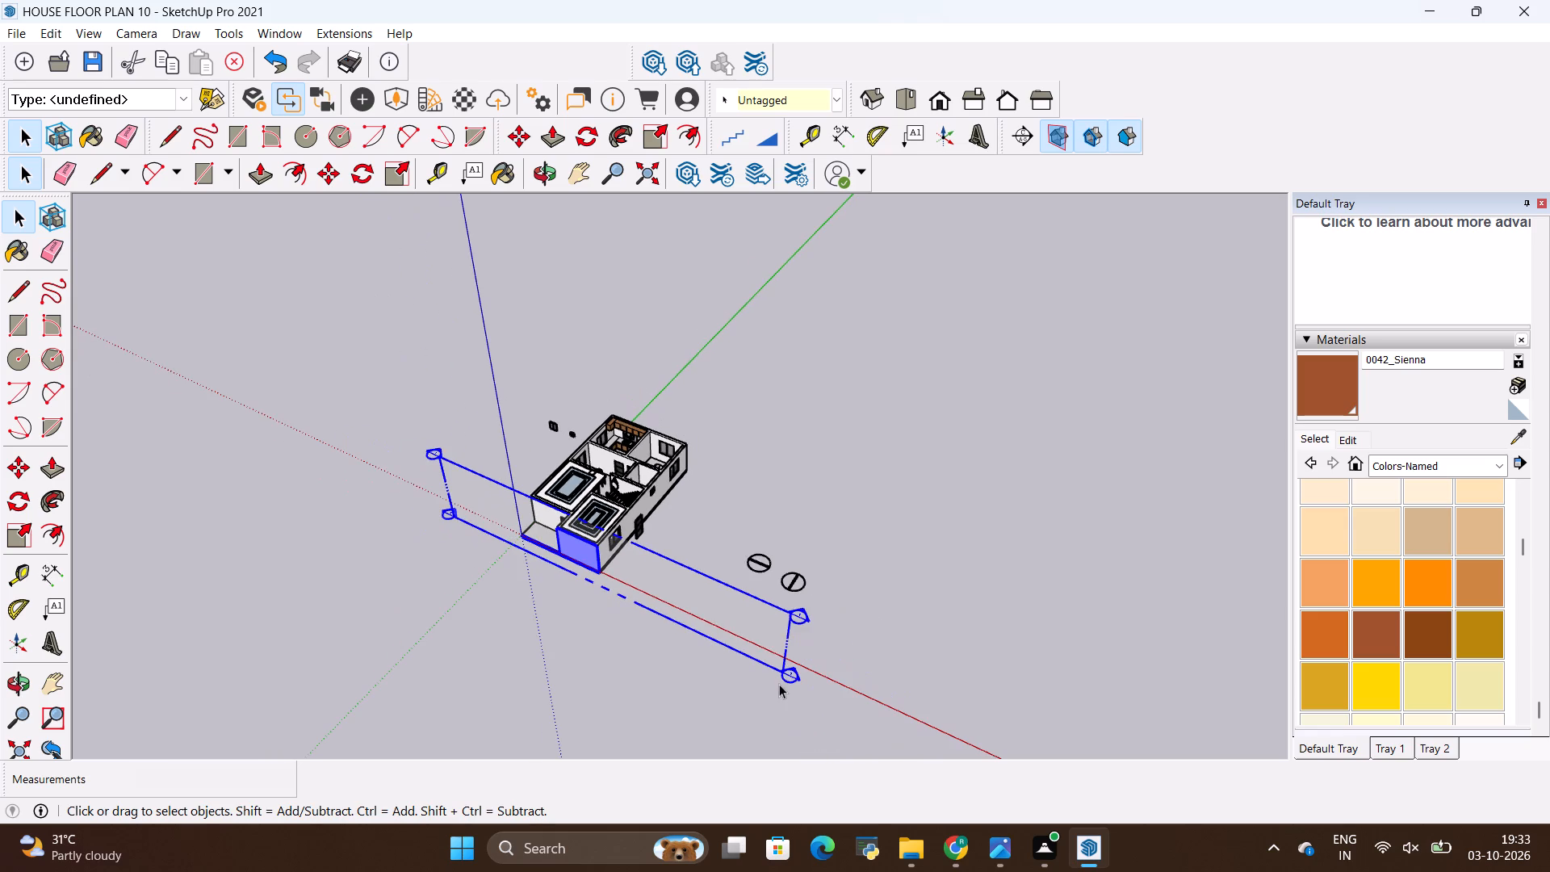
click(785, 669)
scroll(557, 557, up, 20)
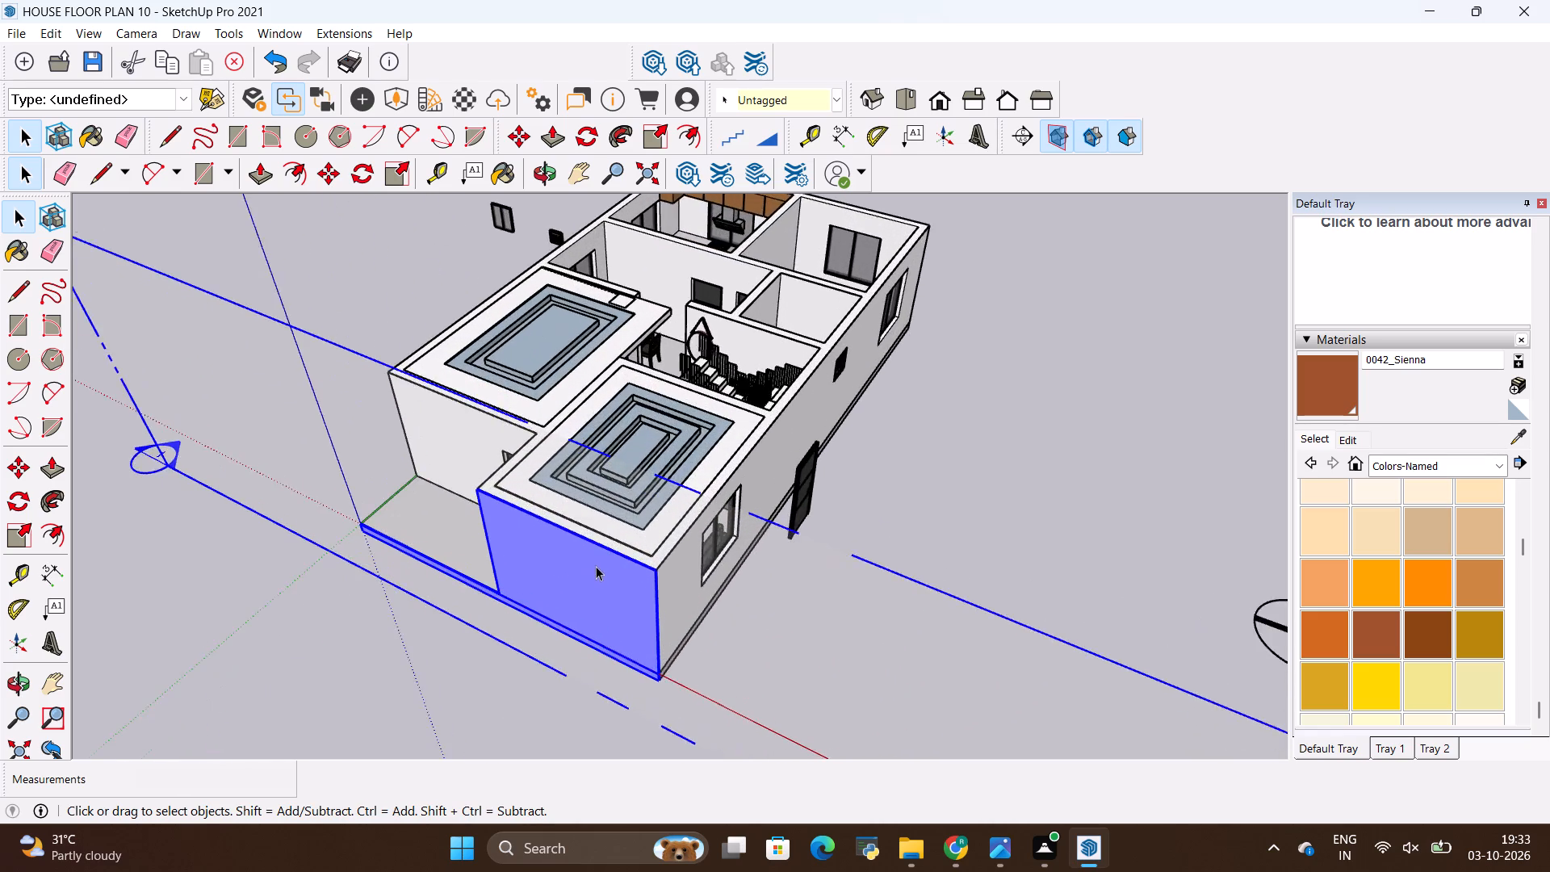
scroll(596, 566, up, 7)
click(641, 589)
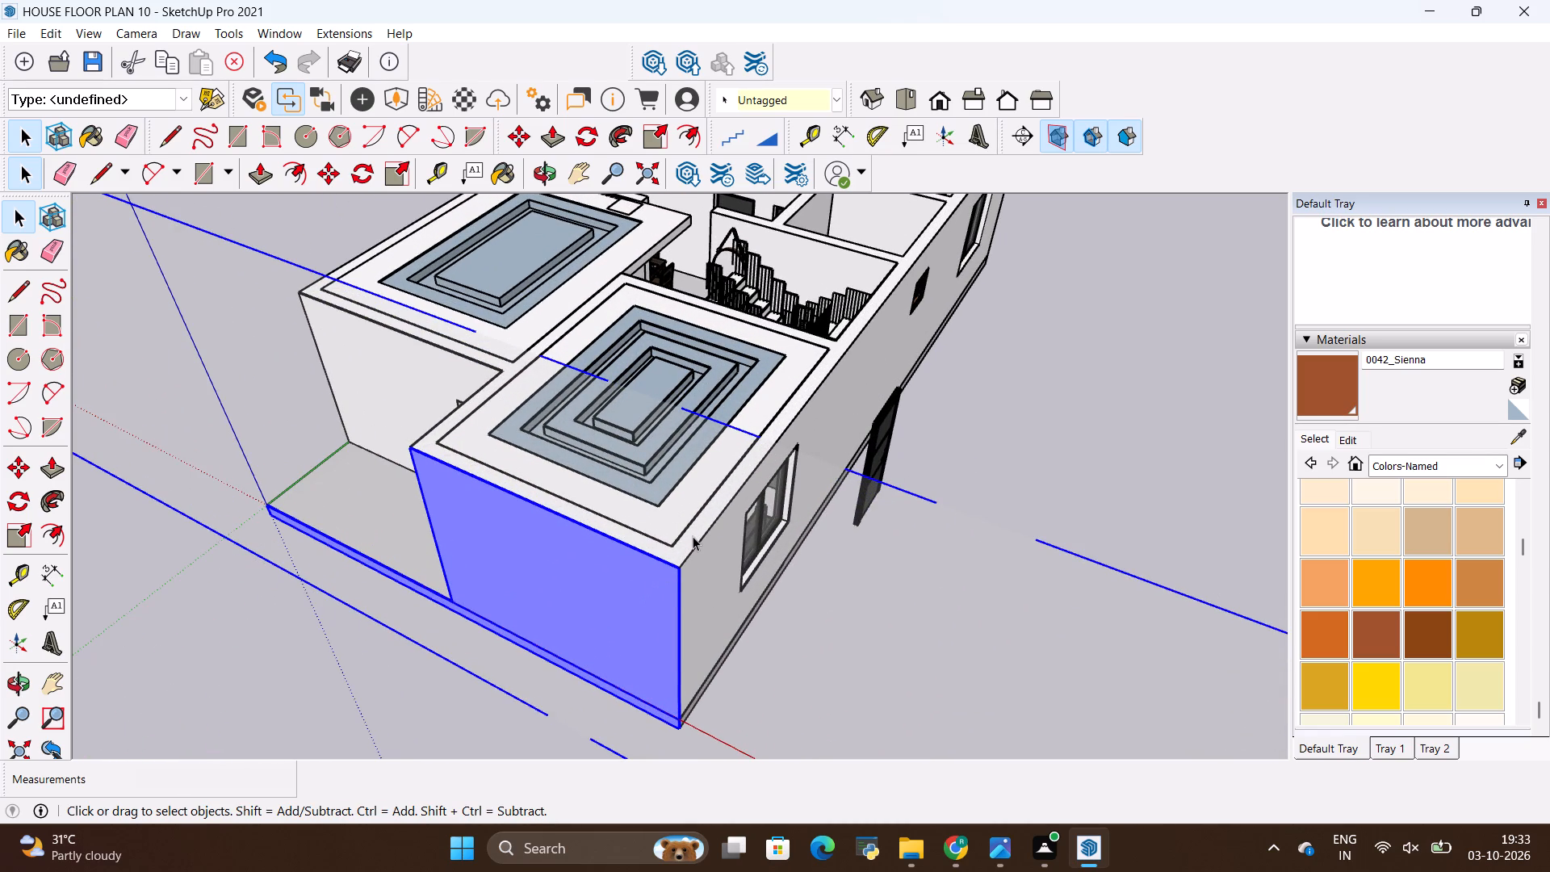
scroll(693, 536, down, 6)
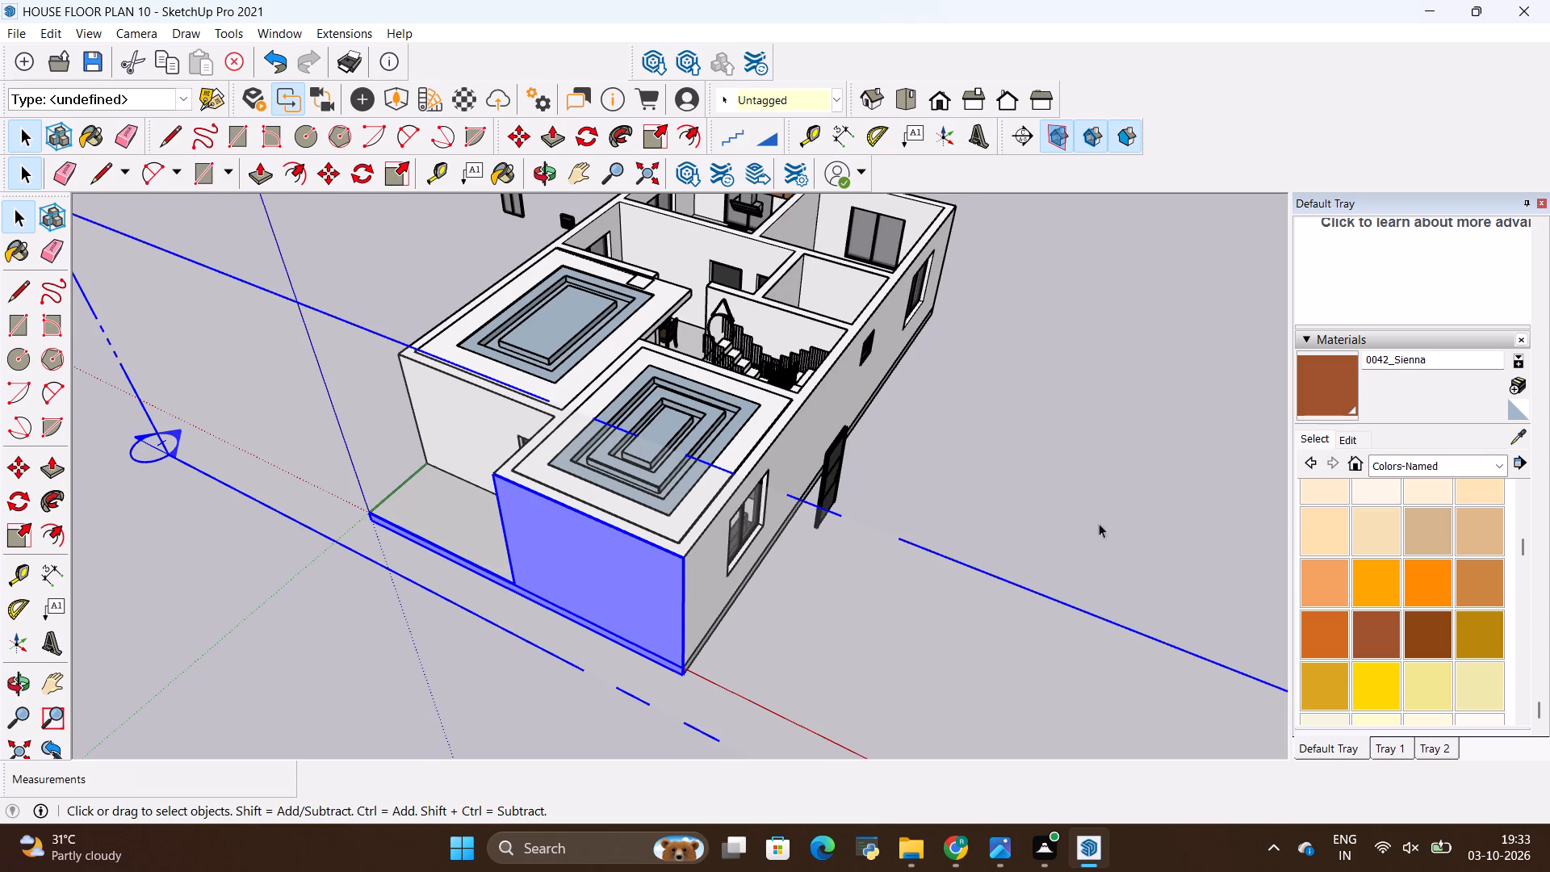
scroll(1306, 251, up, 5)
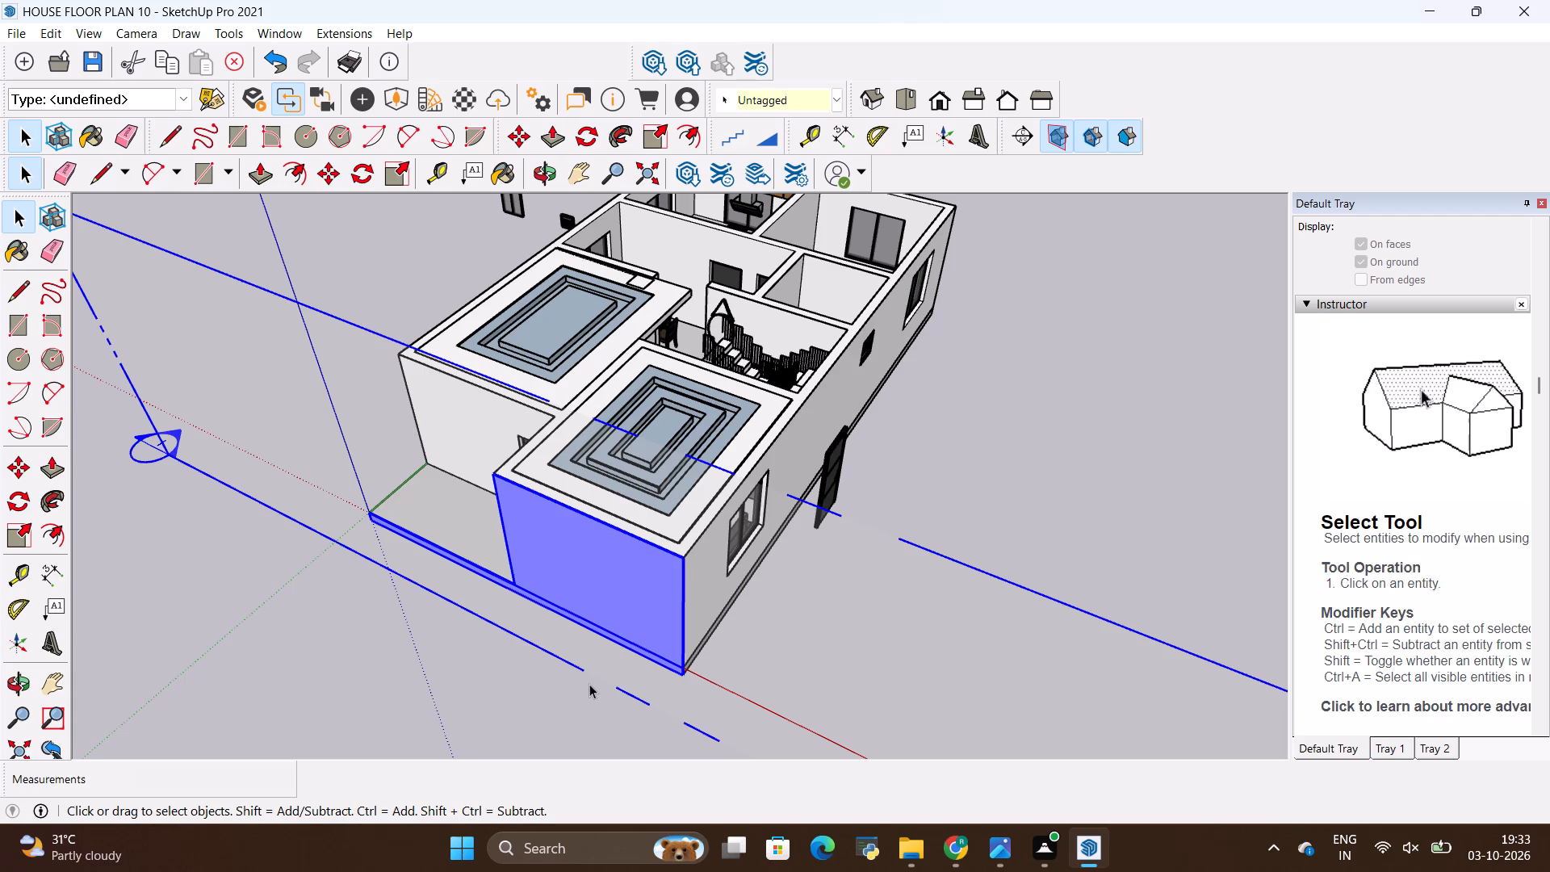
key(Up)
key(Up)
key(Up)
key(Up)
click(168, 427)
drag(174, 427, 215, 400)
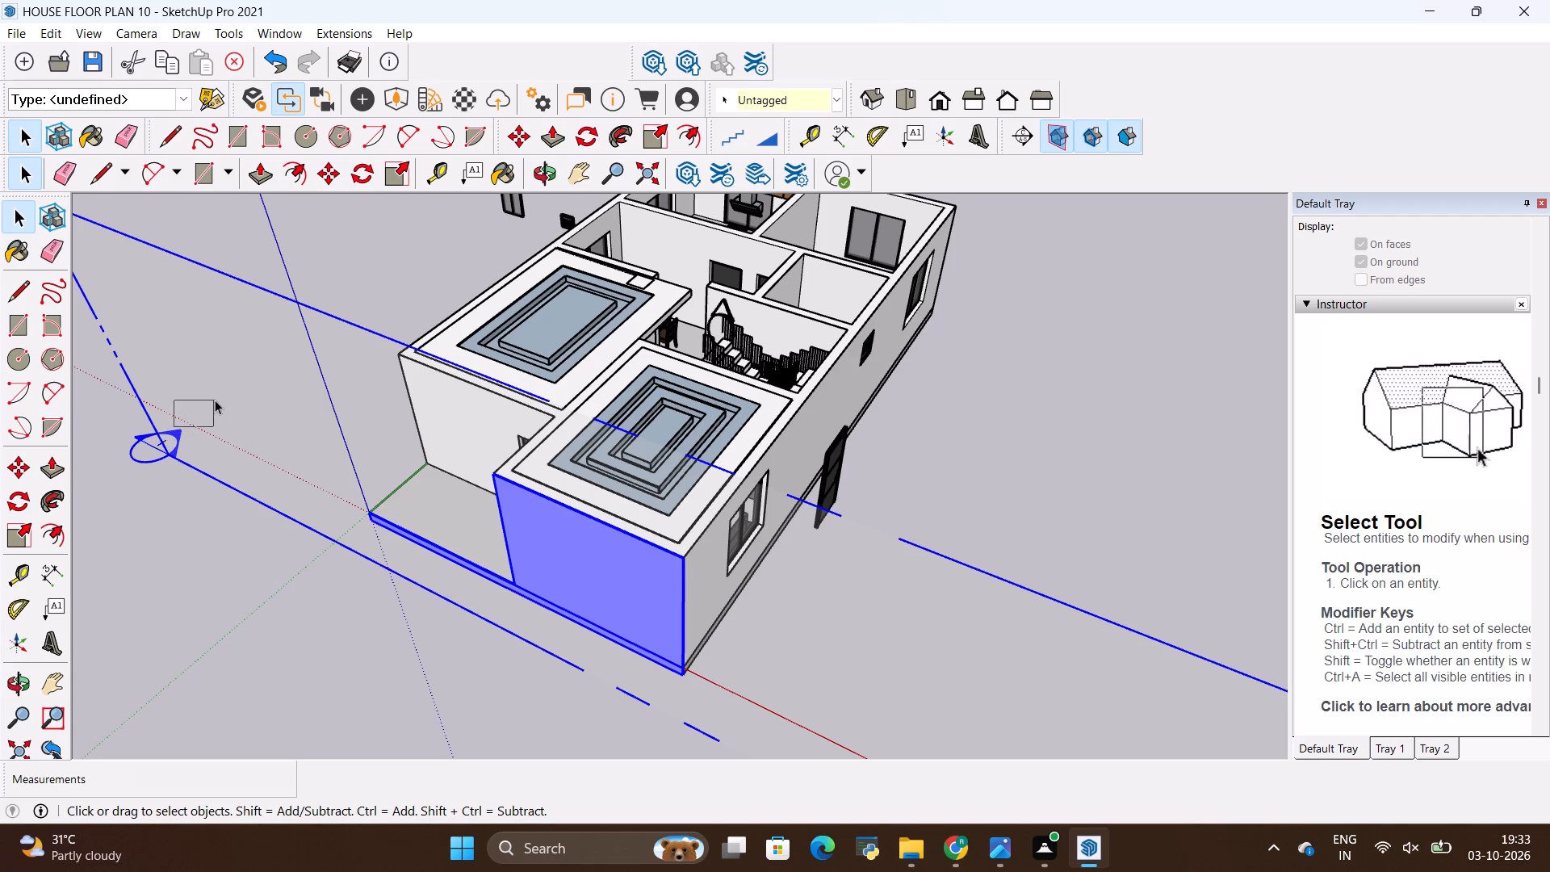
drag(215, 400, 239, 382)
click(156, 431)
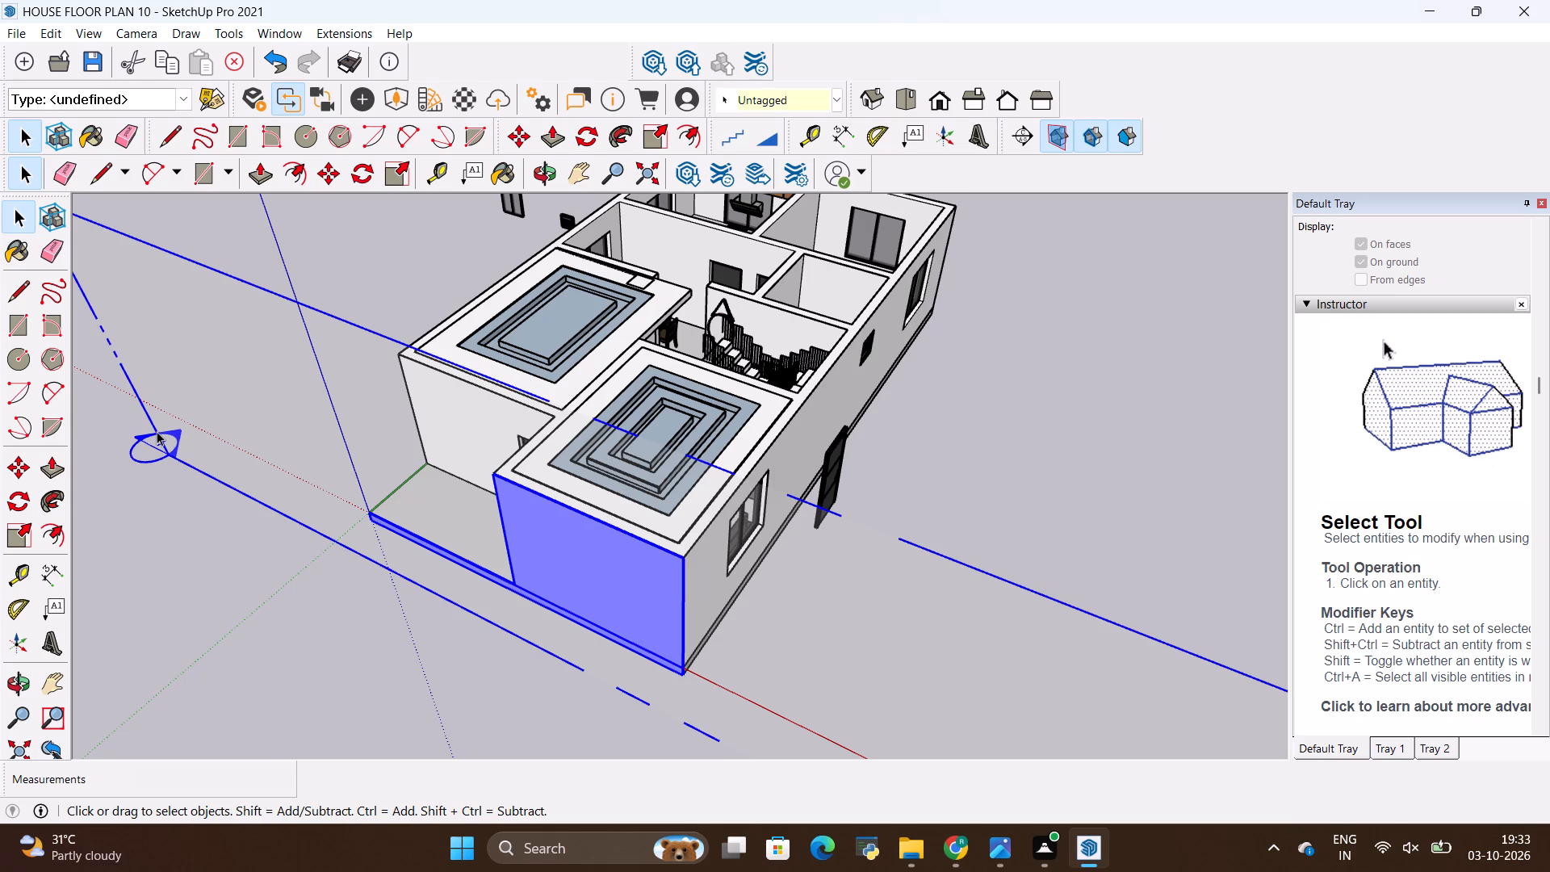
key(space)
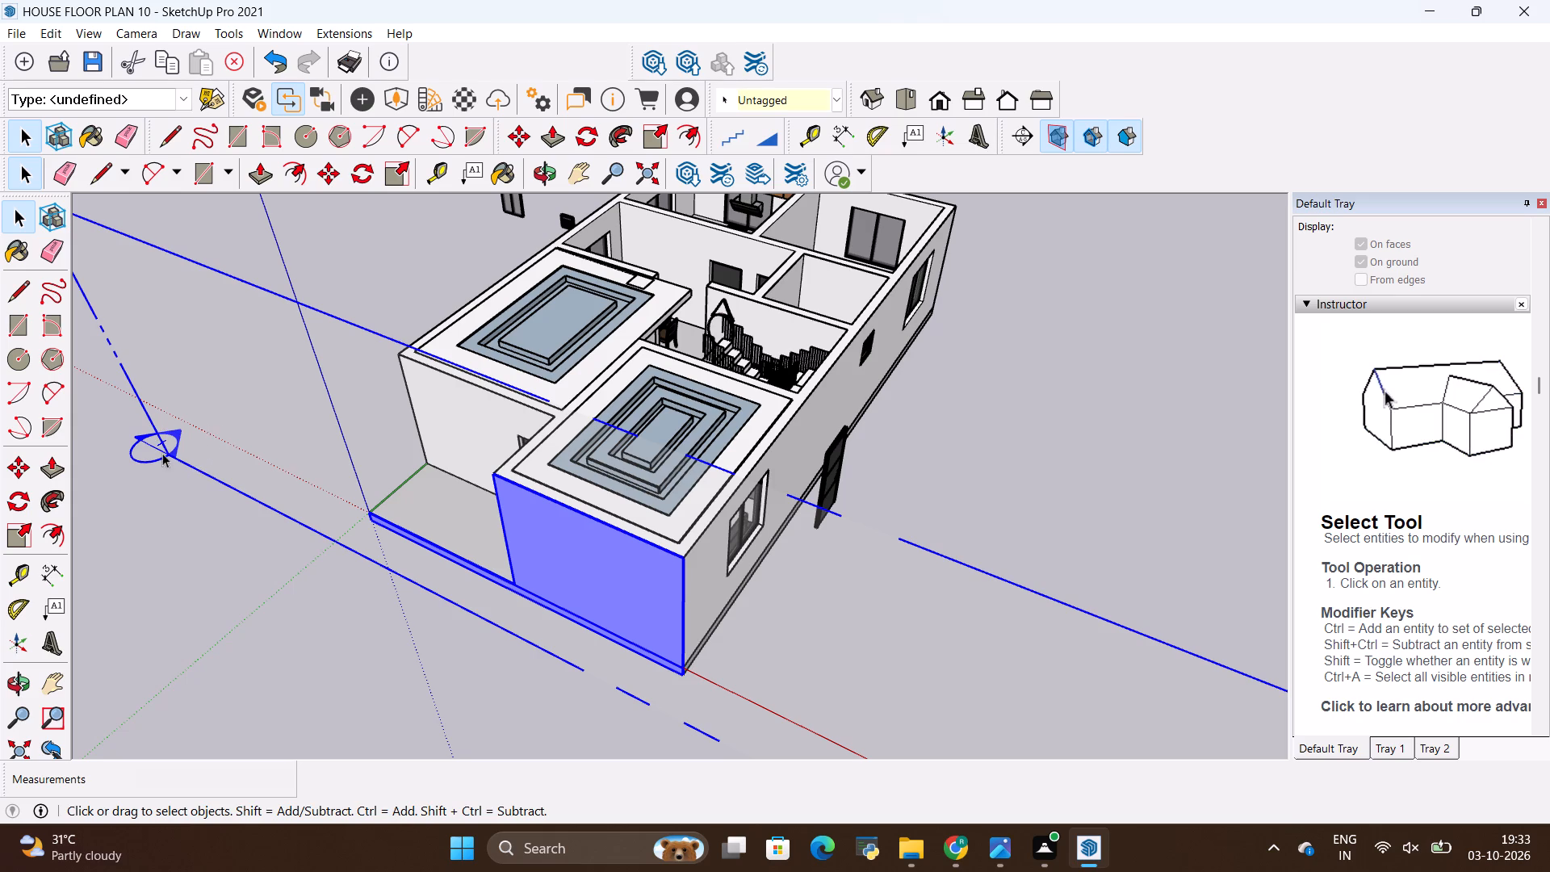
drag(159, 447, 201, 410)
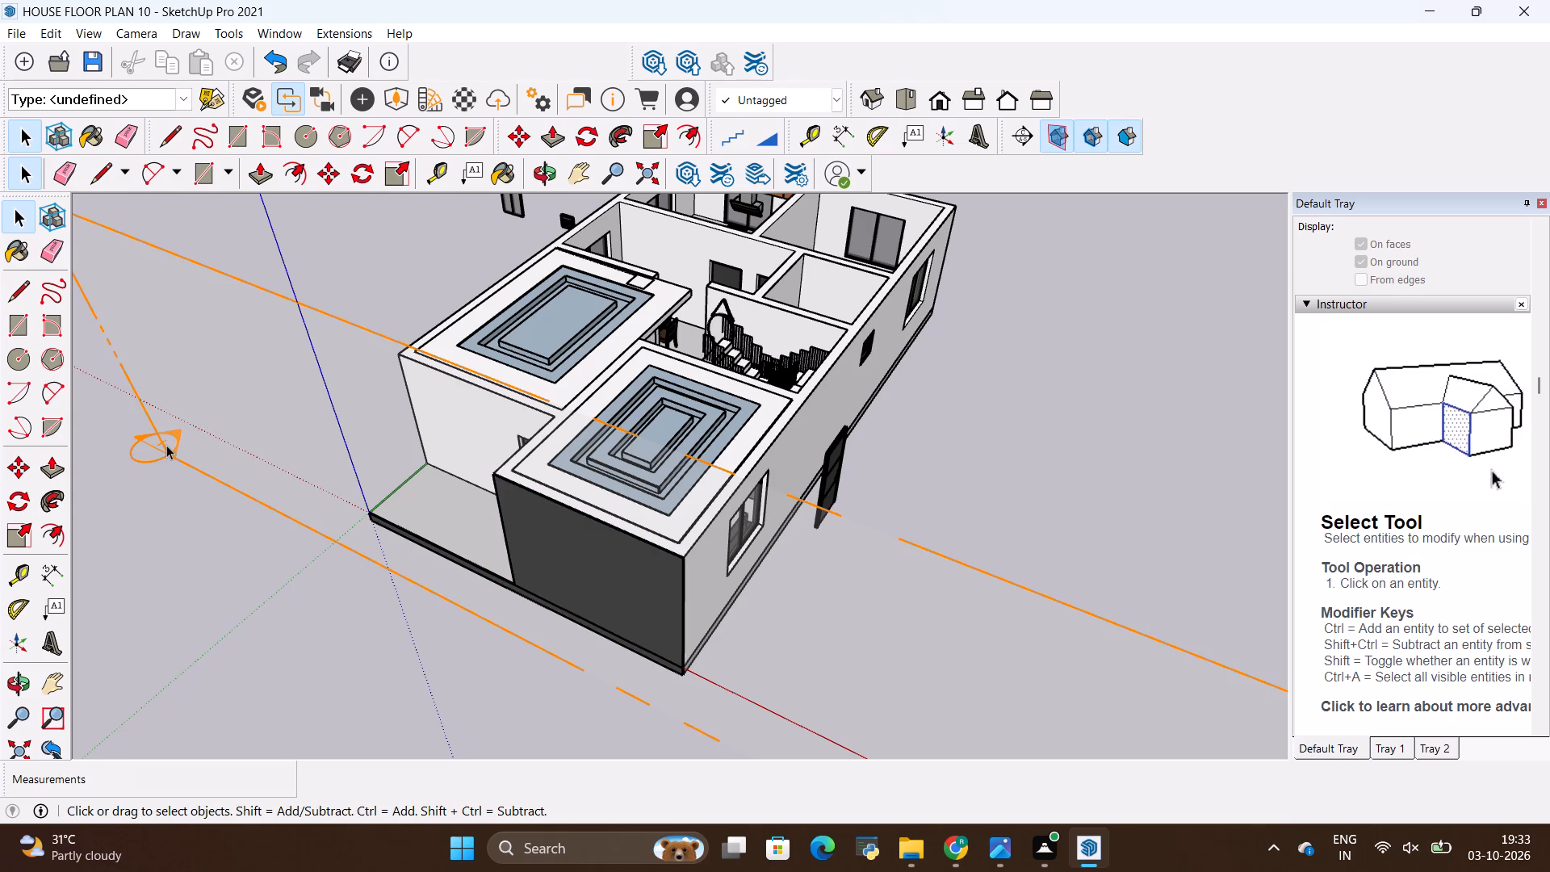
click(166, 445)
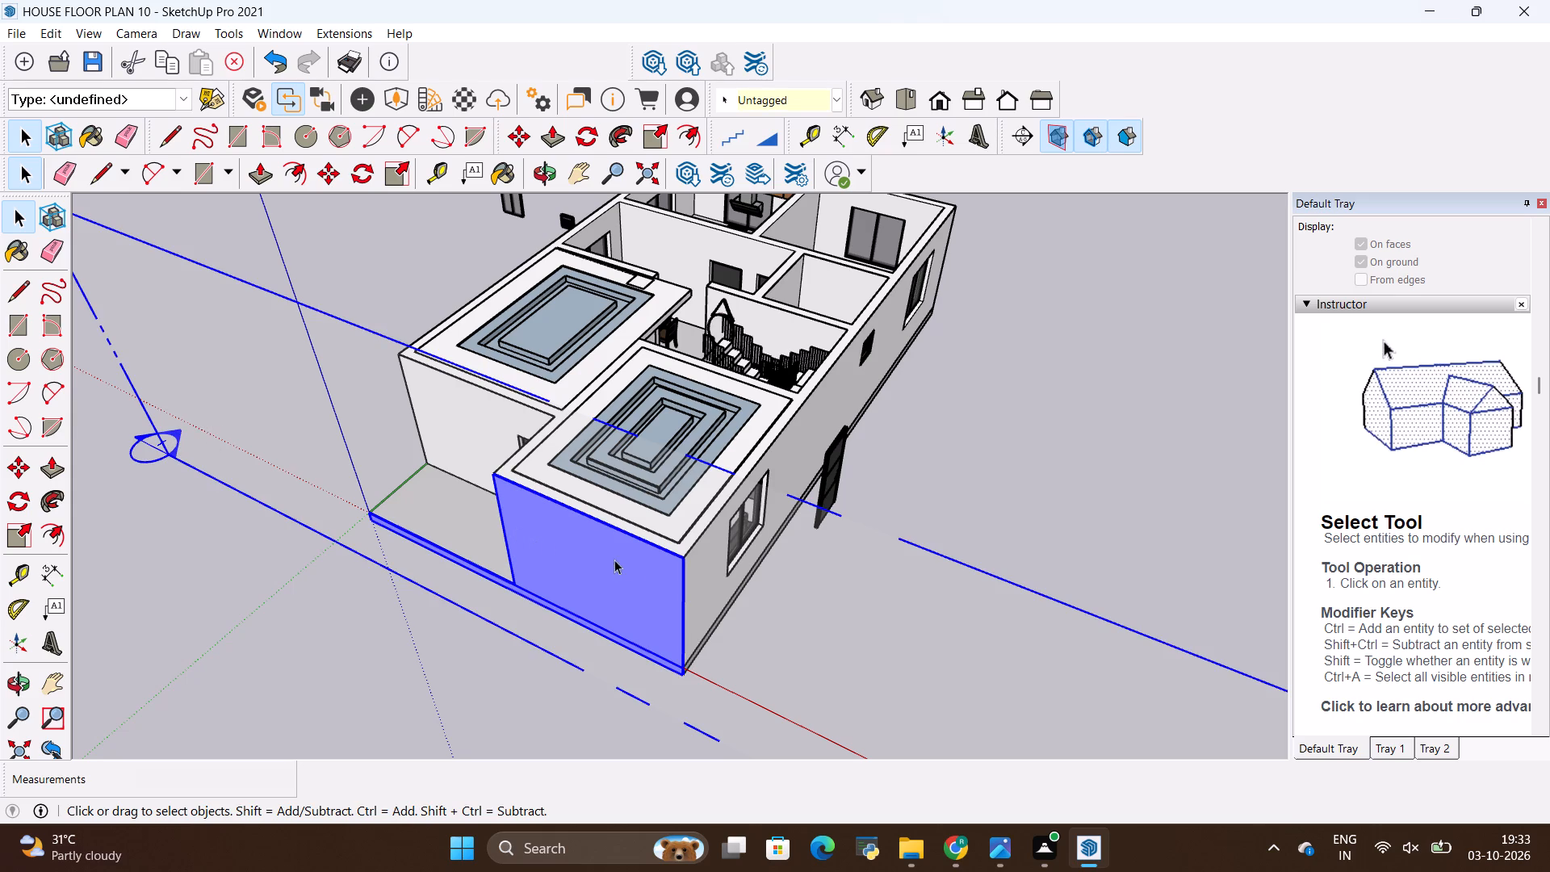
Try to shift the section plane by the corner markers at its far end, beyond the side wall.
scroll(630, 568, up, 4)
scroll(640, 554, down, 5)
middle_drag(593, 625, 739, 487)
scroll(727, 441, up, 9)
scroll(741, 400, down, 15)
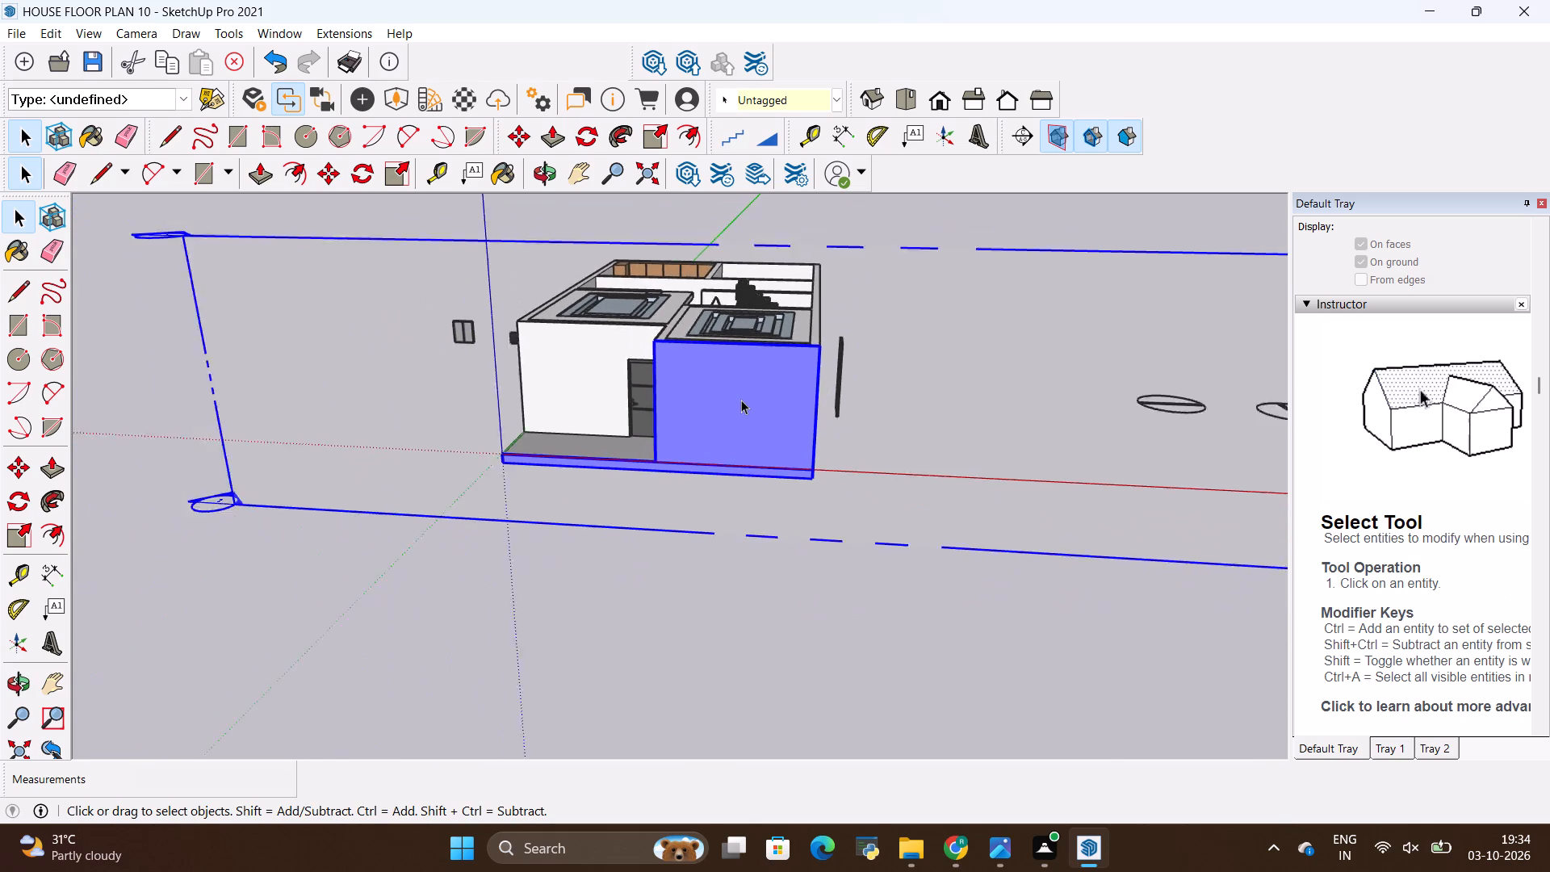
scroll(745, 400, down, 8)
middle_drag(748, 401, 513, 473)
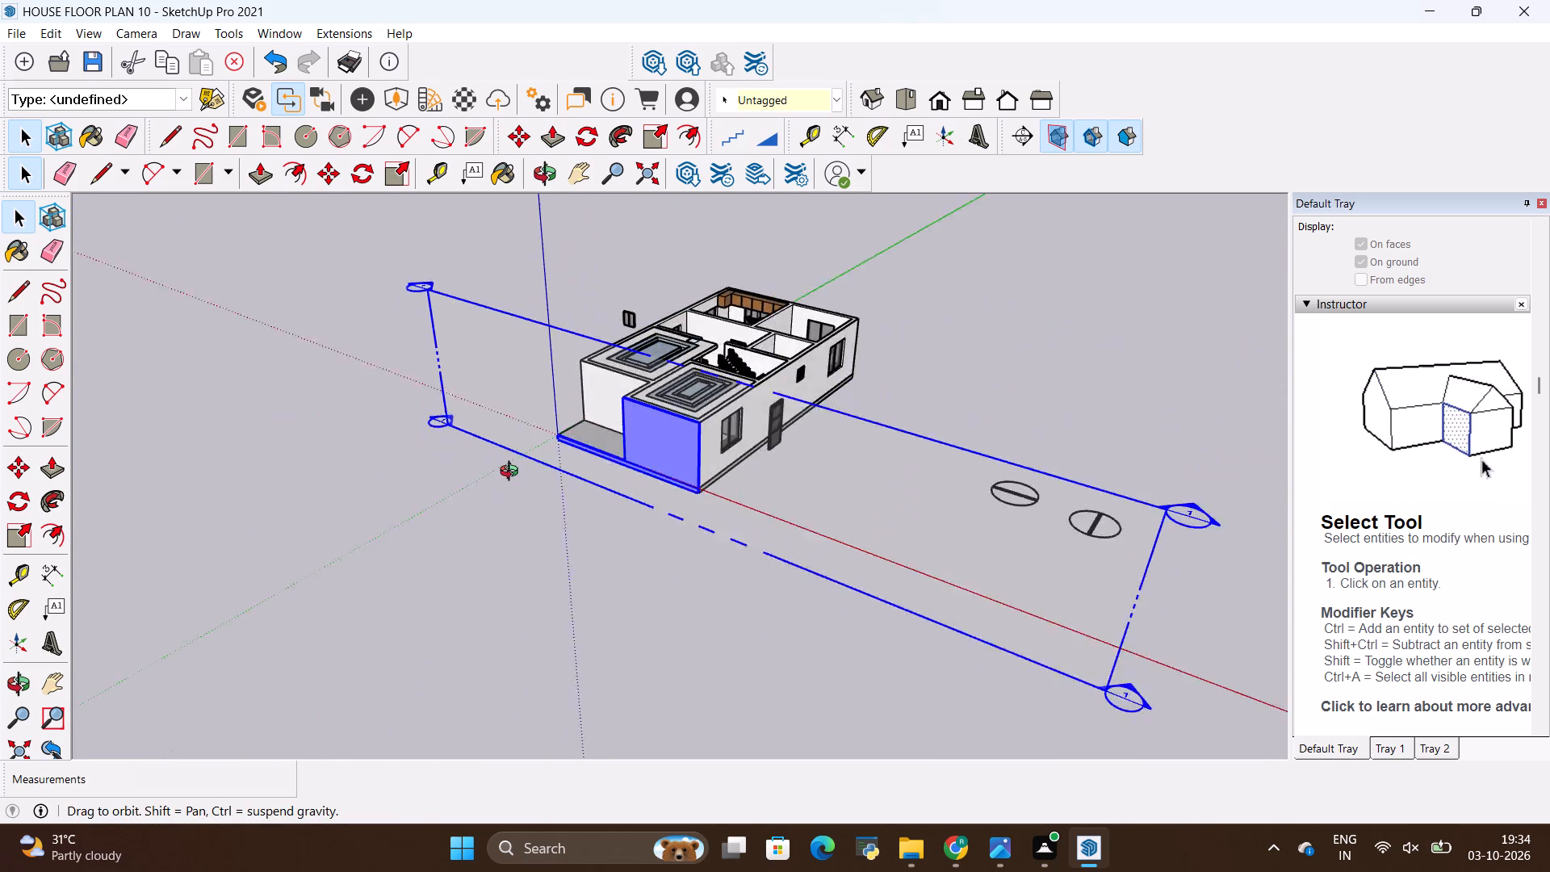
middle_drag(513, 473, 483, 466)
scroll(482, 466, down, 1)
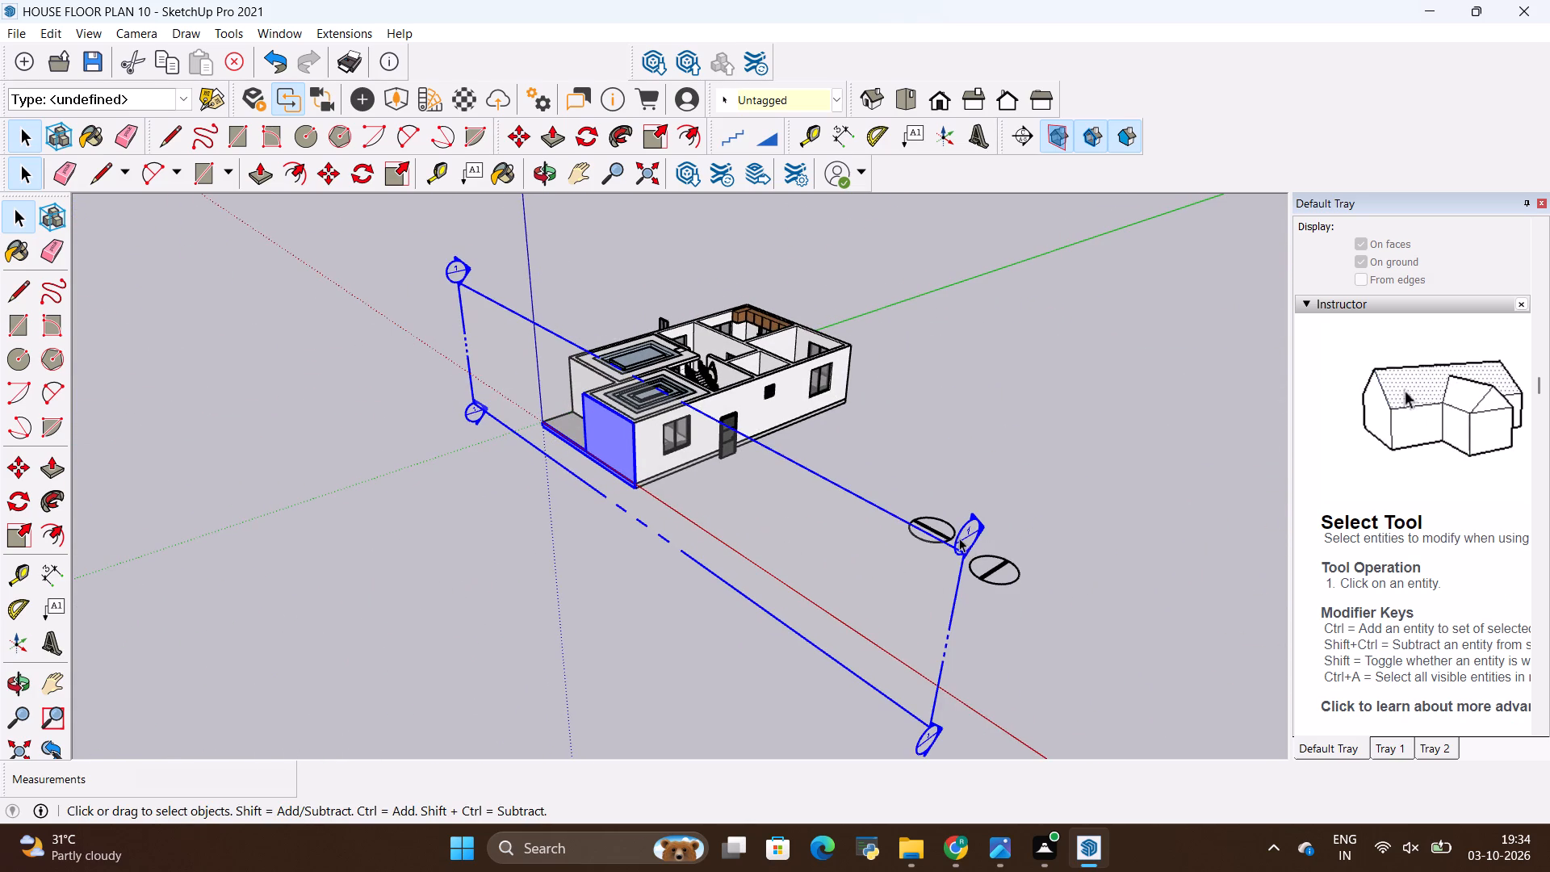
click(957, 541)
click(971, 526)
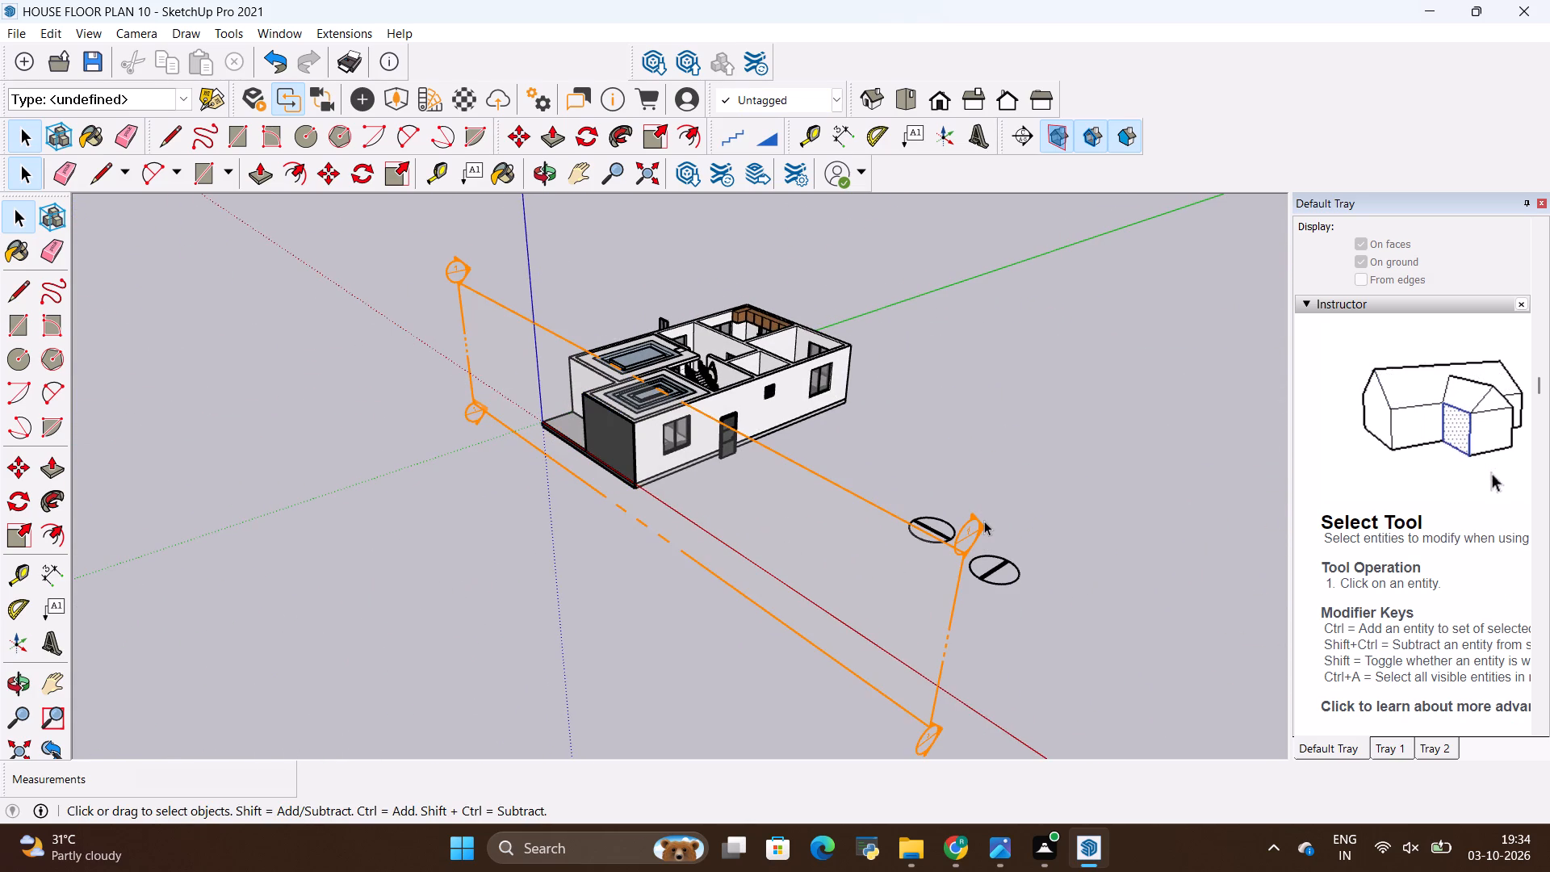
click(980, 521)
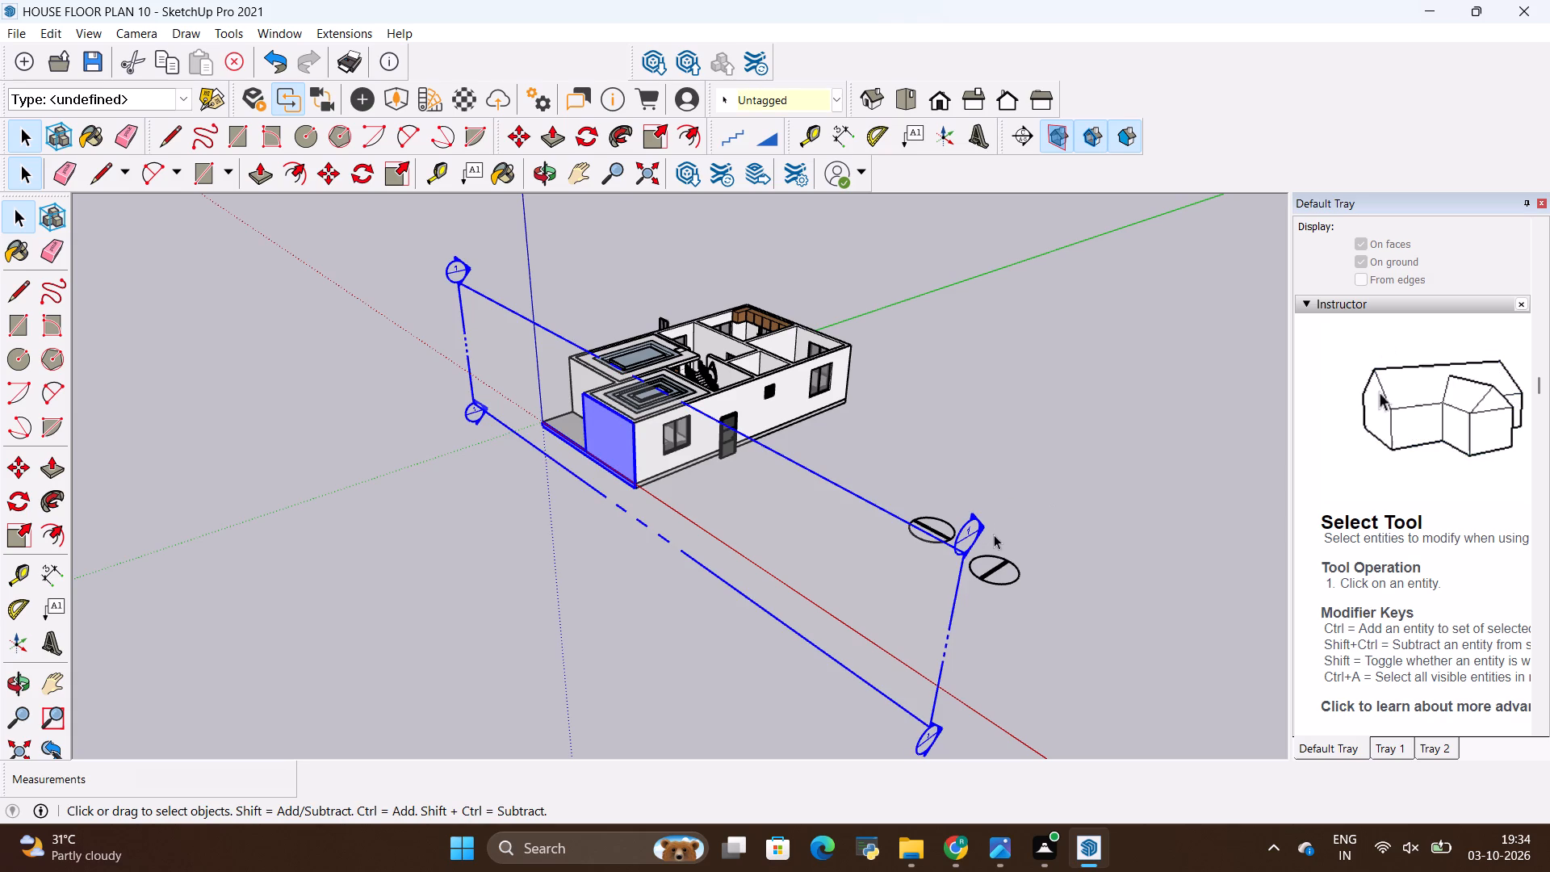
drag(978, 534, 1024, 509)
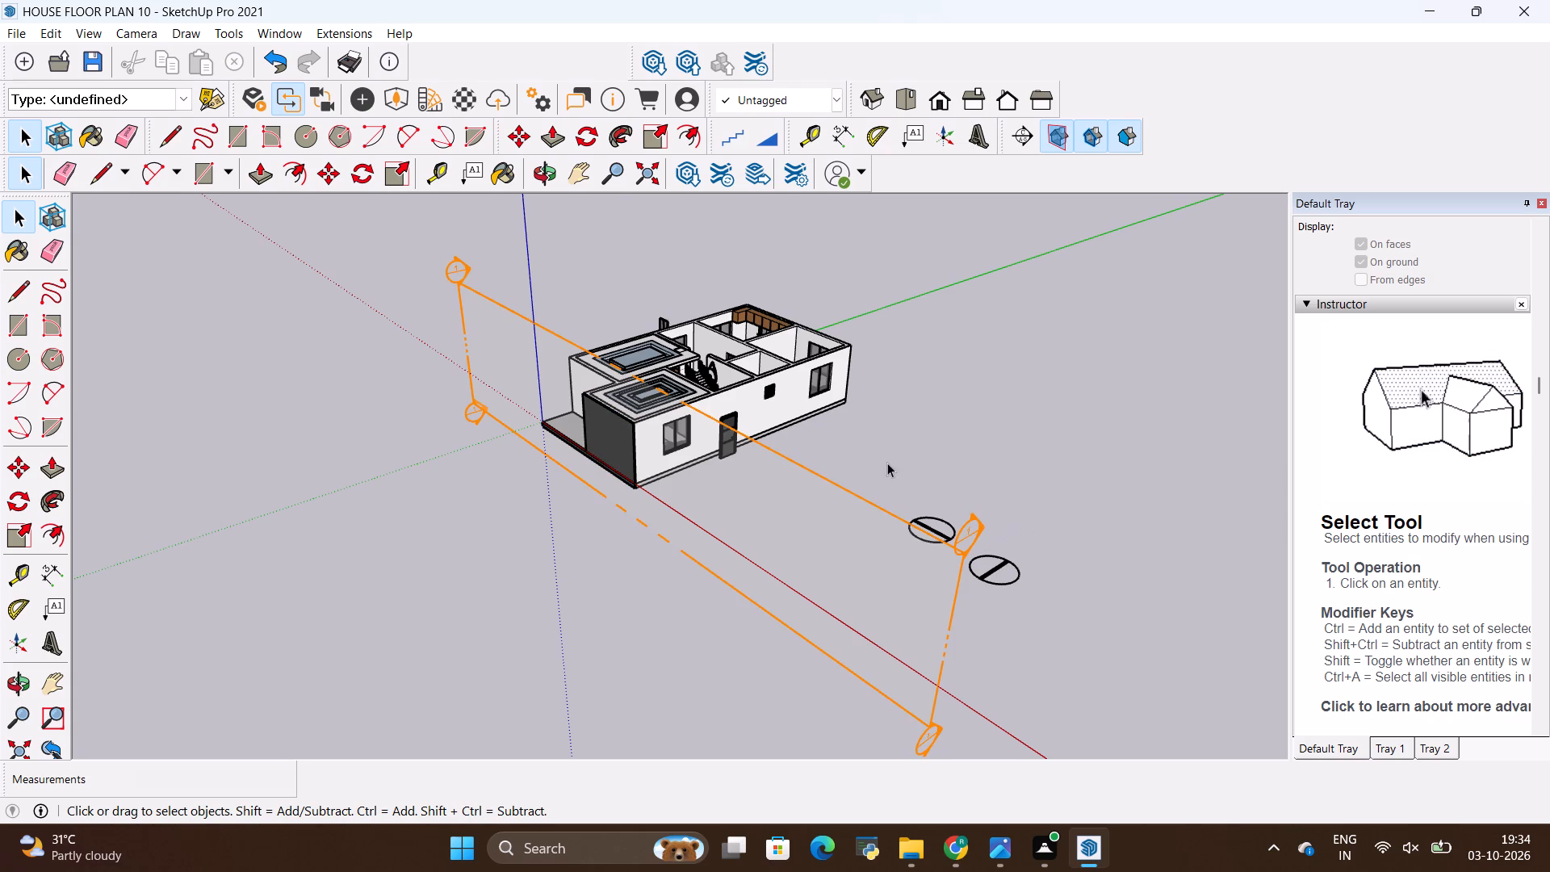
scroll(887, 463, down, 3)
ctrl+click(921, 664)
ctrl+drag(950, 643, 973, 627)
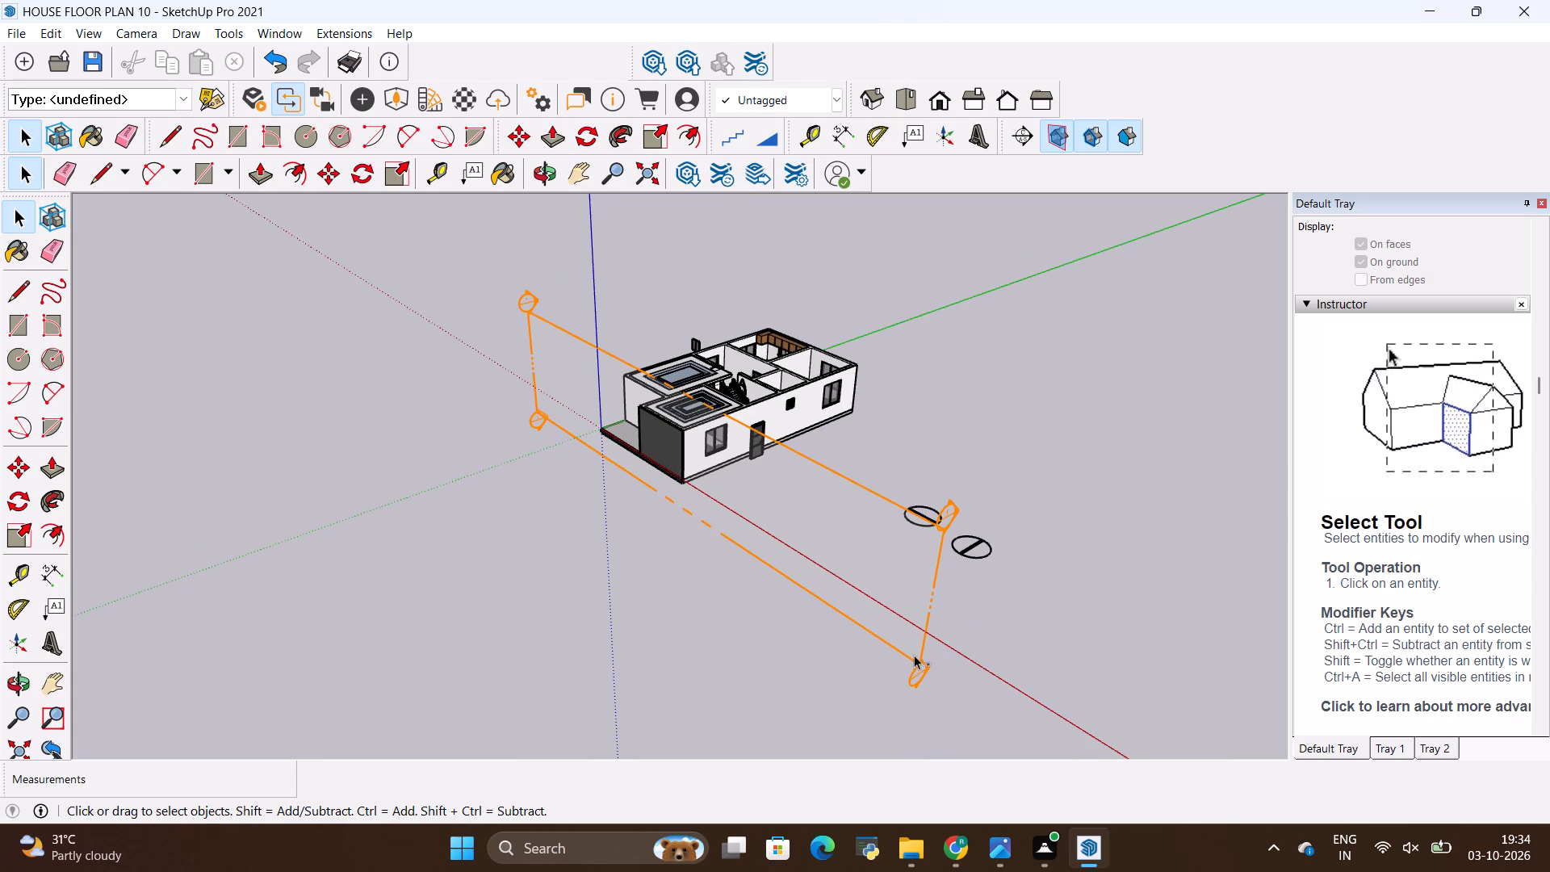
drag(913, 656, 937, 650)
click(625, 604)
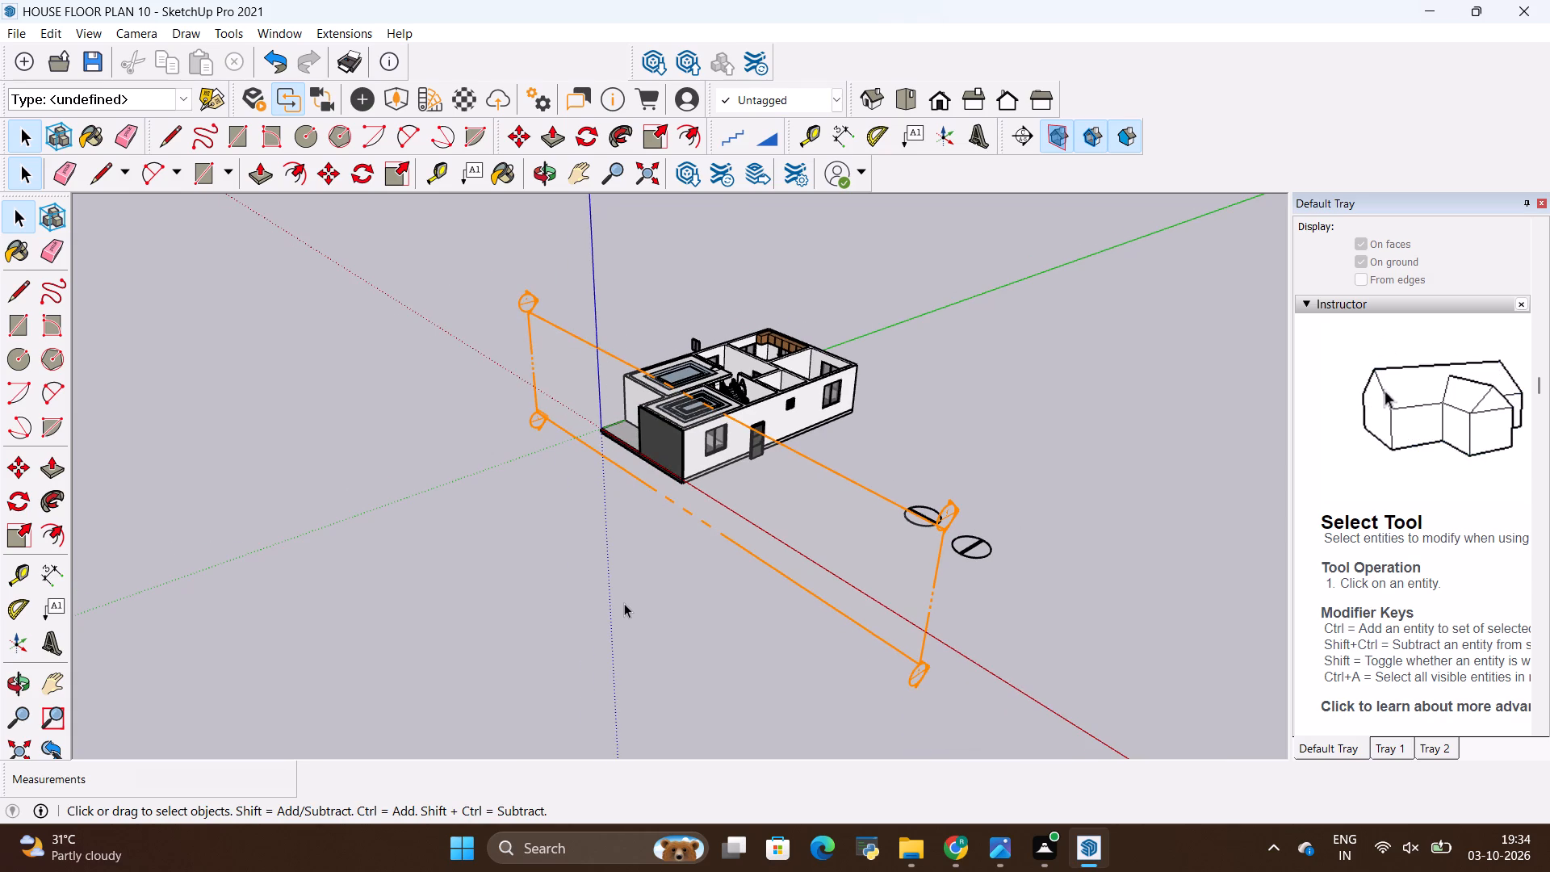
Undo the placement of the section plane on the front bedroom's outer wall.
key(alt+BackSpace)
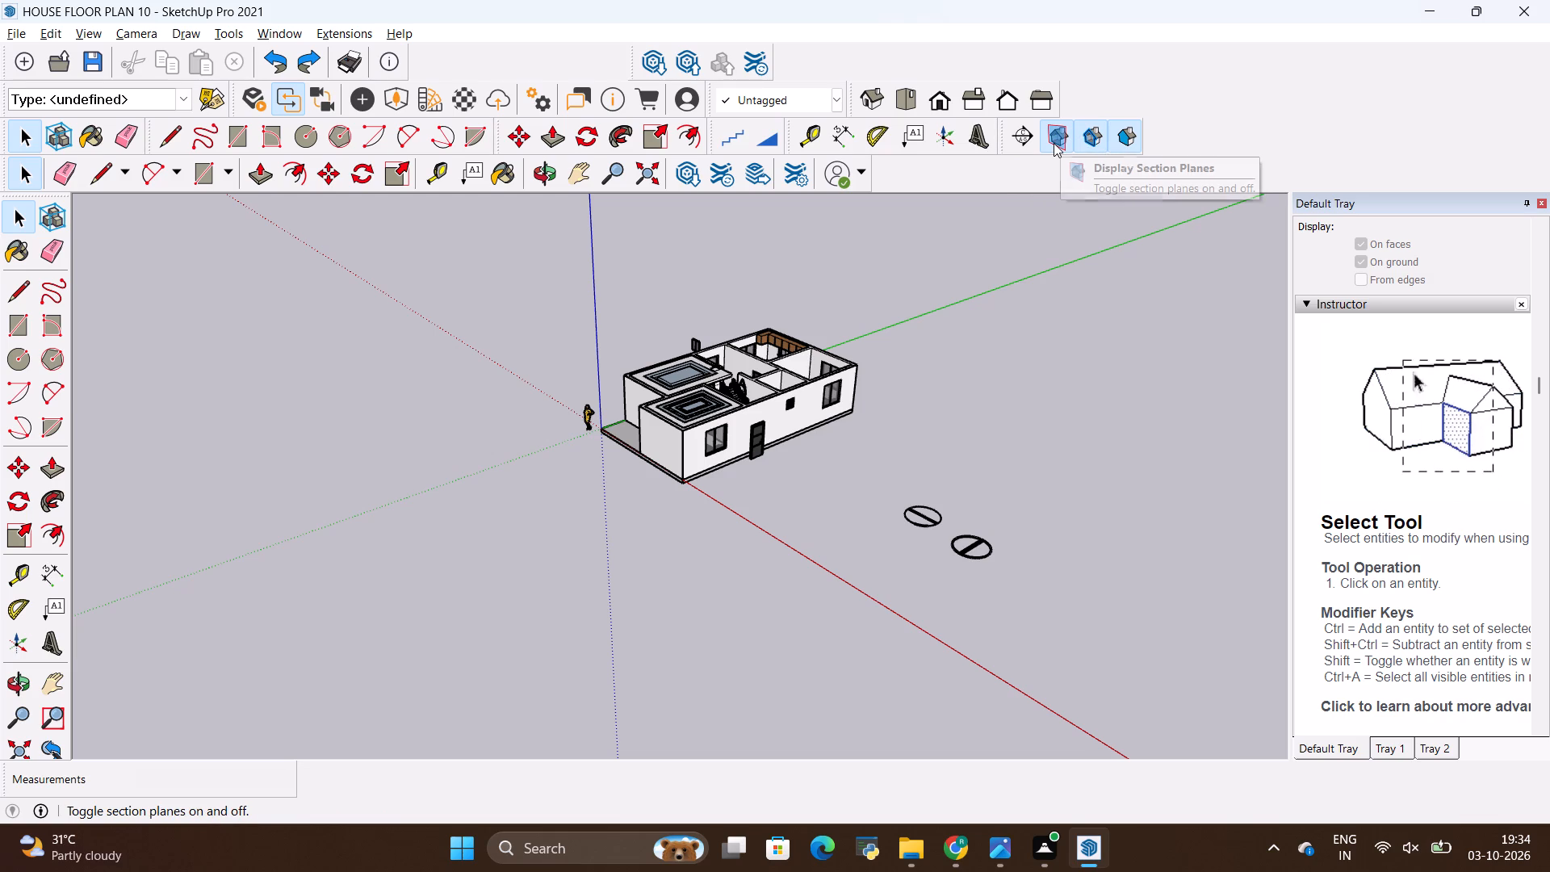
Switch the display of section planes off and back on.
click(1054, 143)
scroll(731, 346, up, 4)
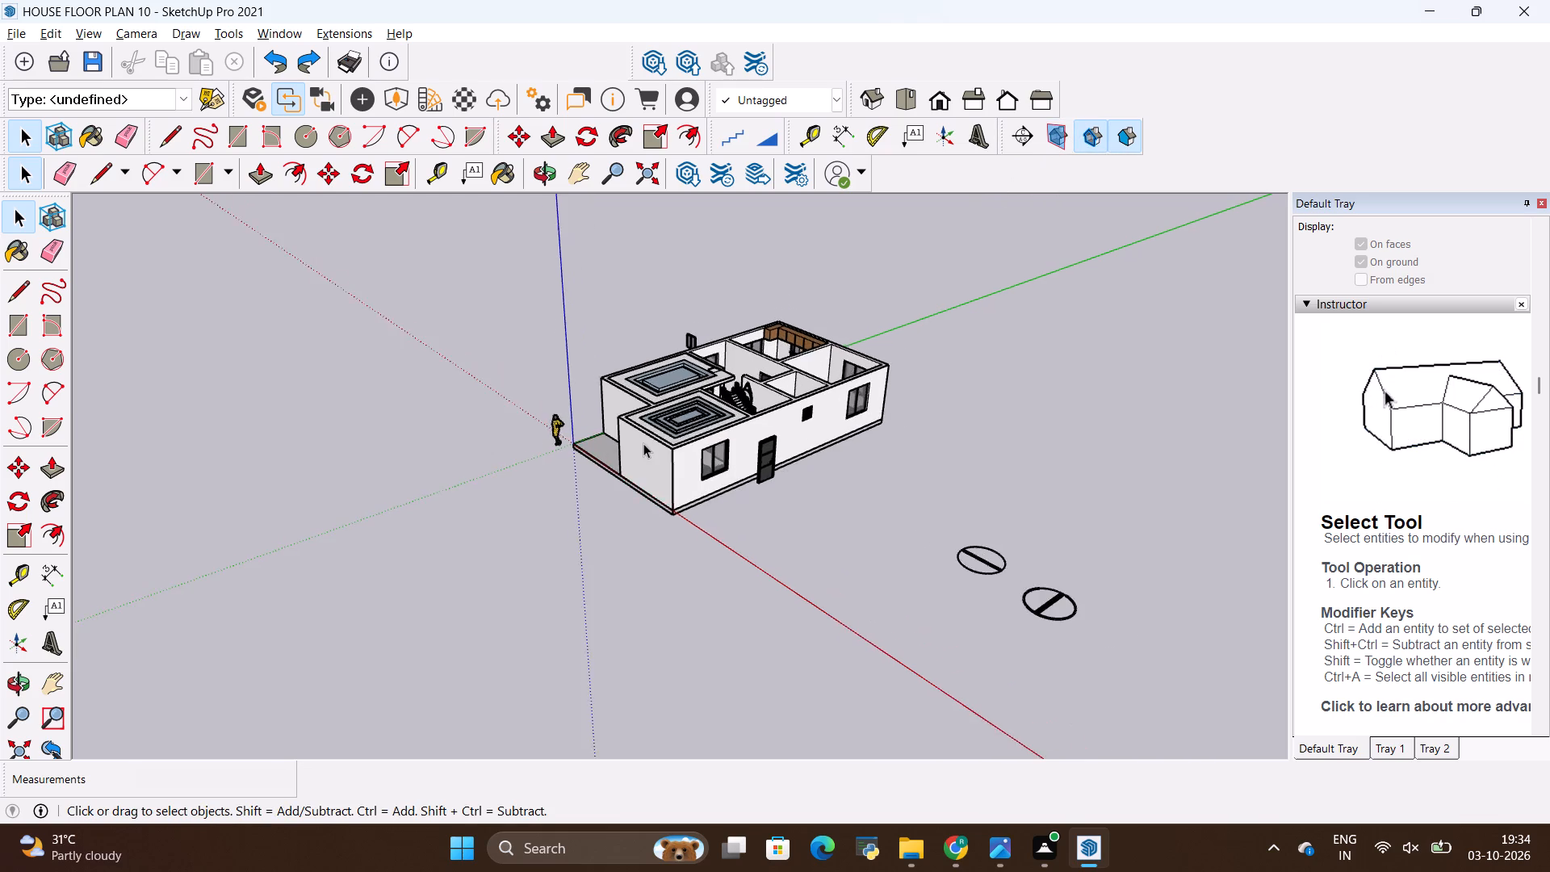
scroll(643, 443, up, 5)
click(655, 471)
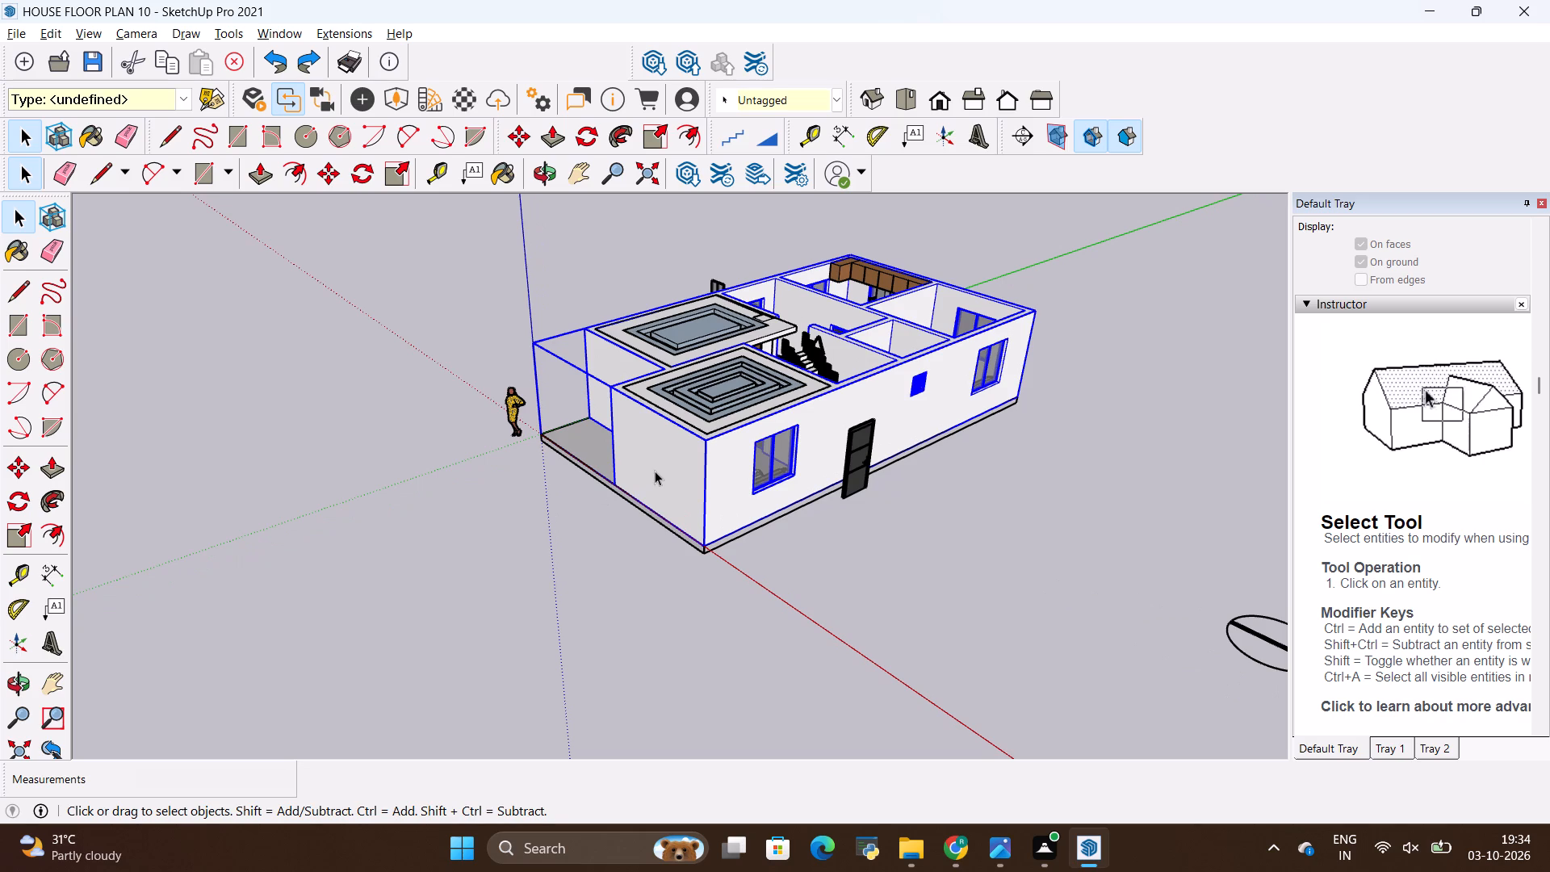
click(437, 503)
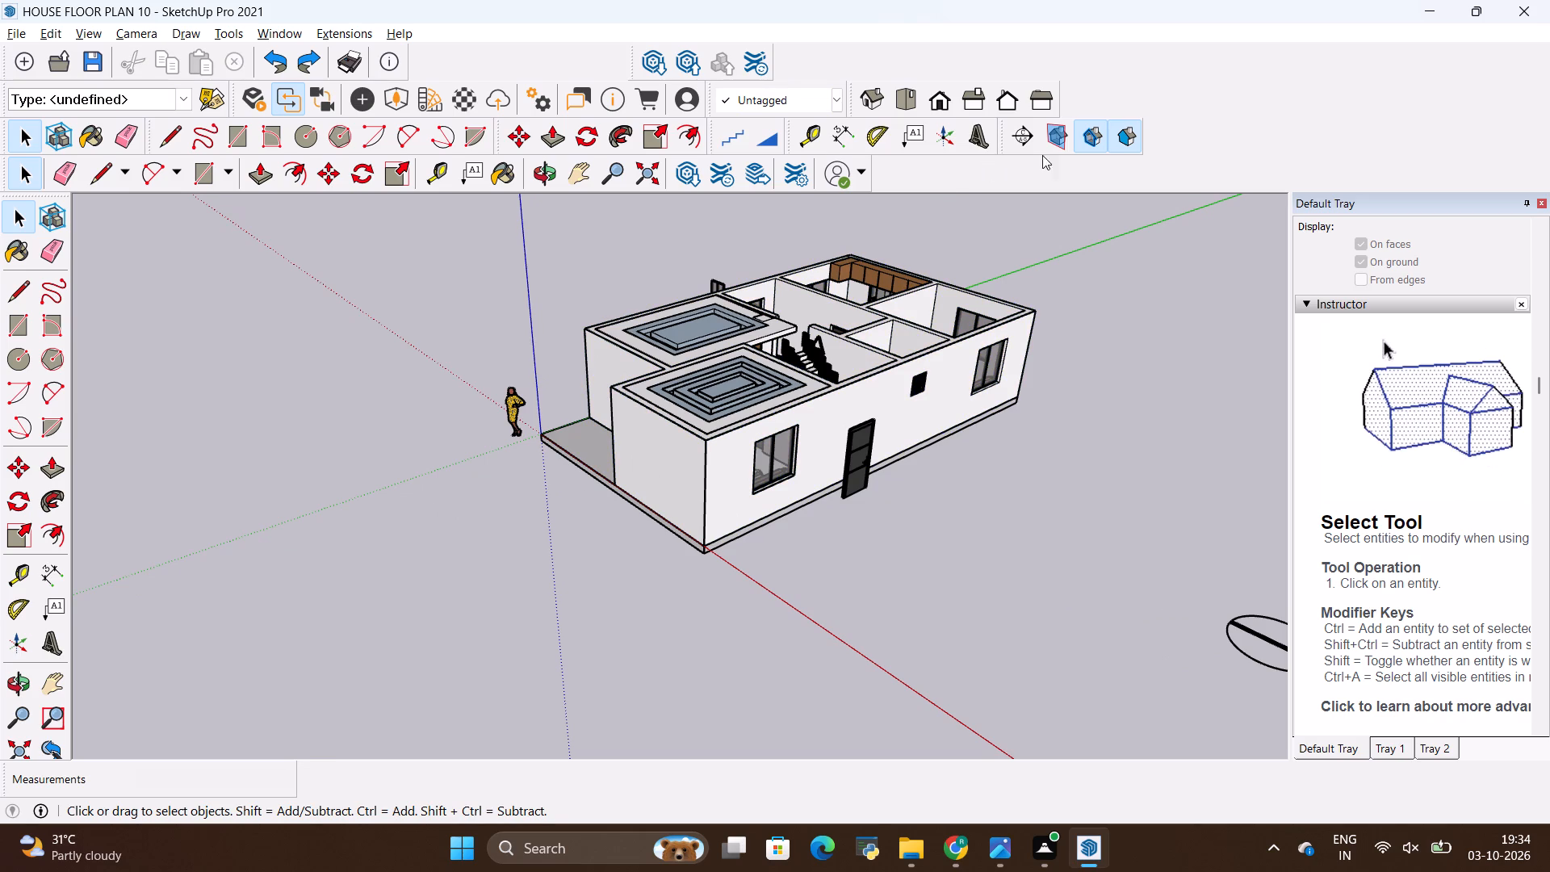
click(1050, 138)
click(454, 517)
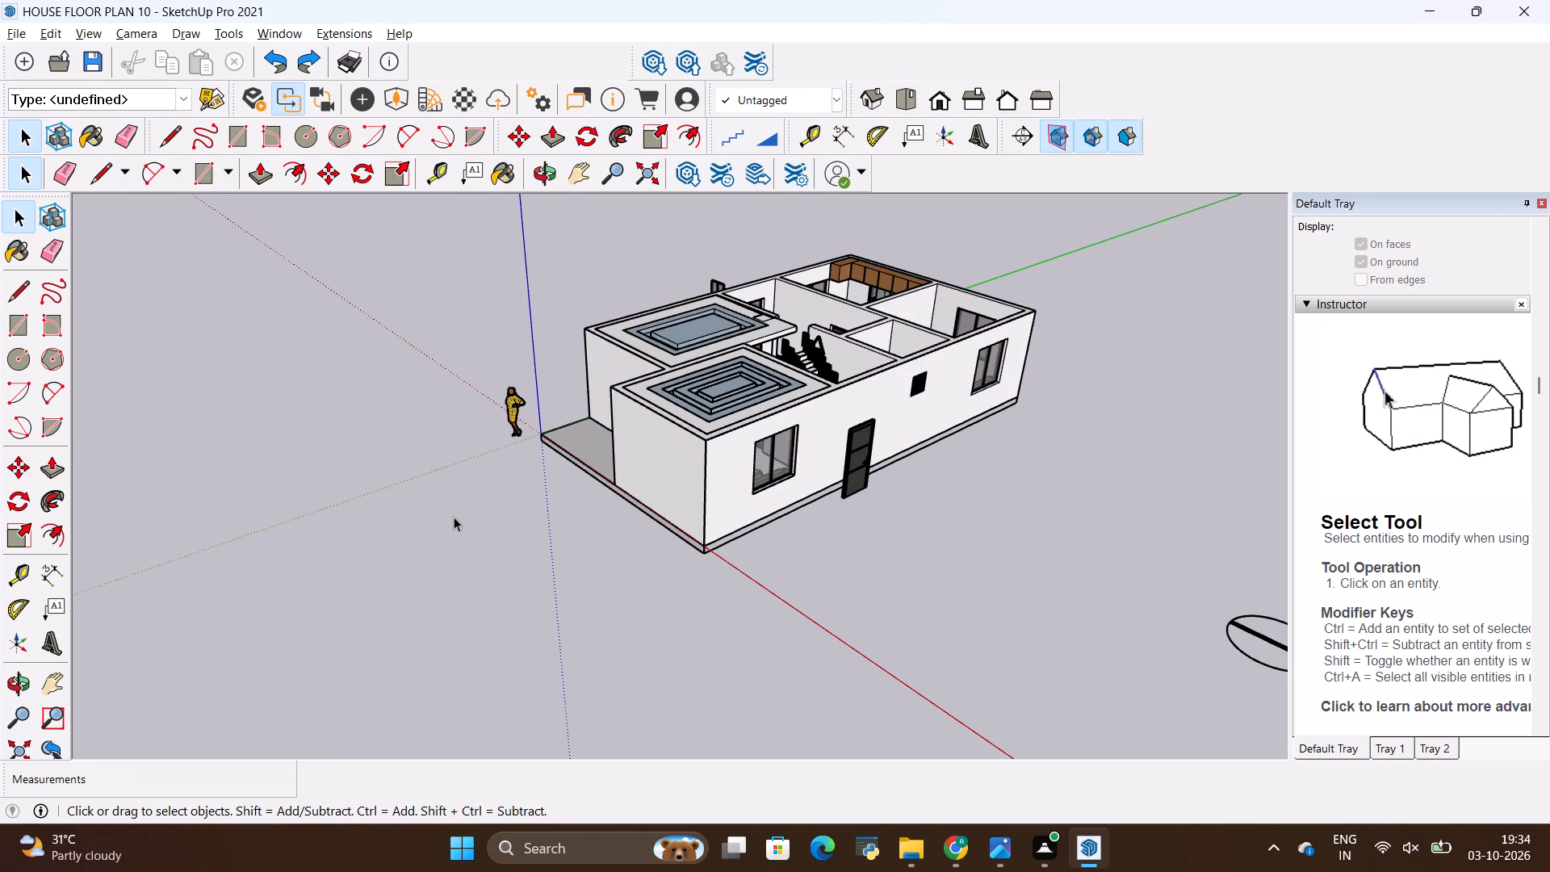
Place a new section plane on the front bedroom's outer front wall, keeping the default name and symbol.
click(1011, 135)
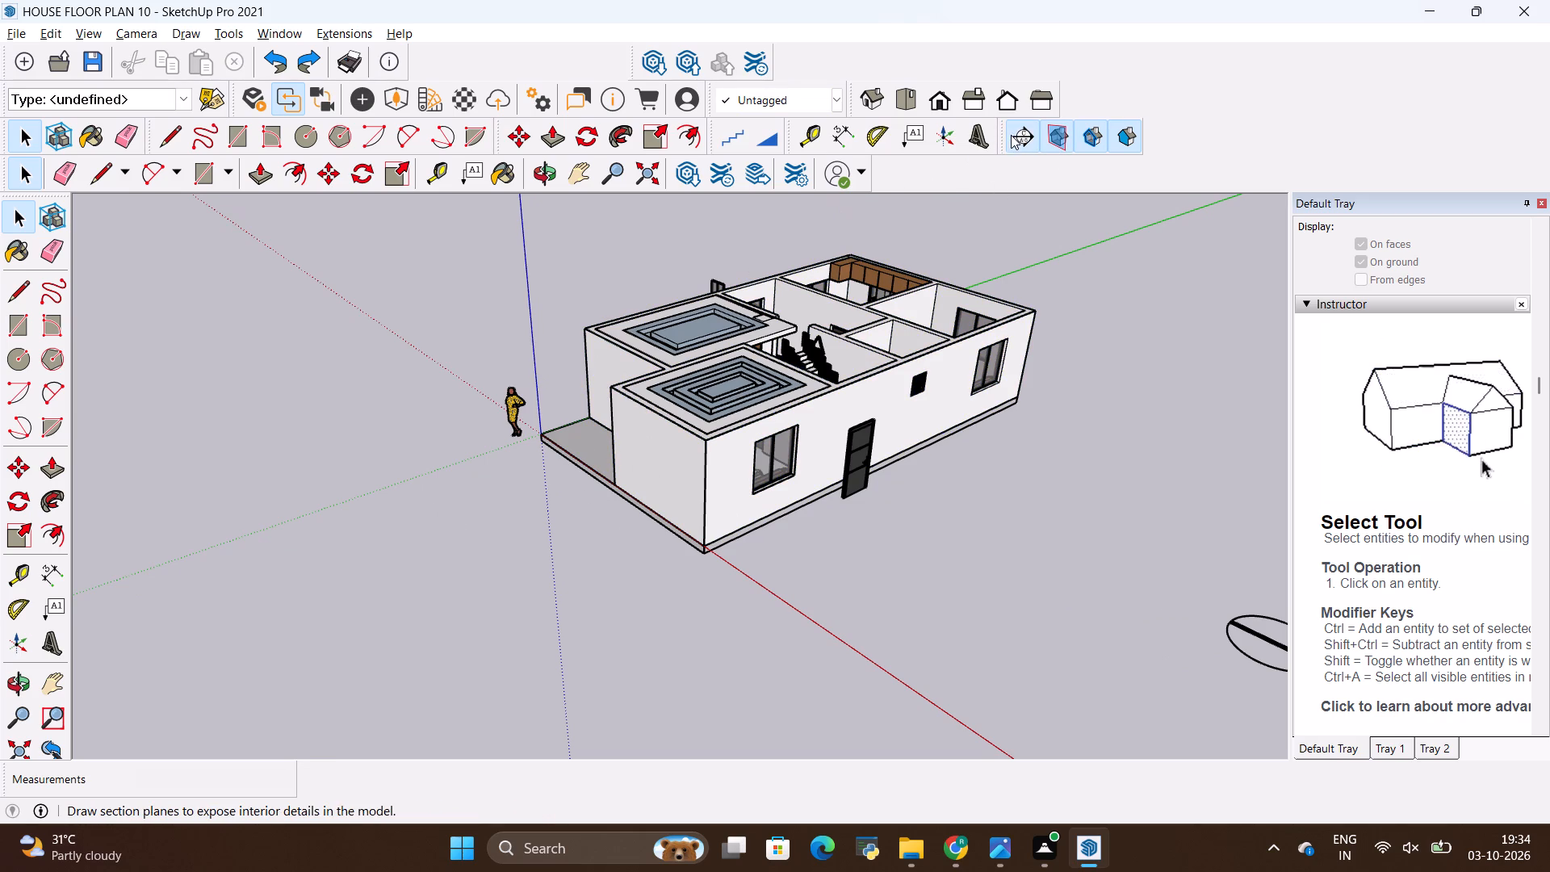
click(652, 438)
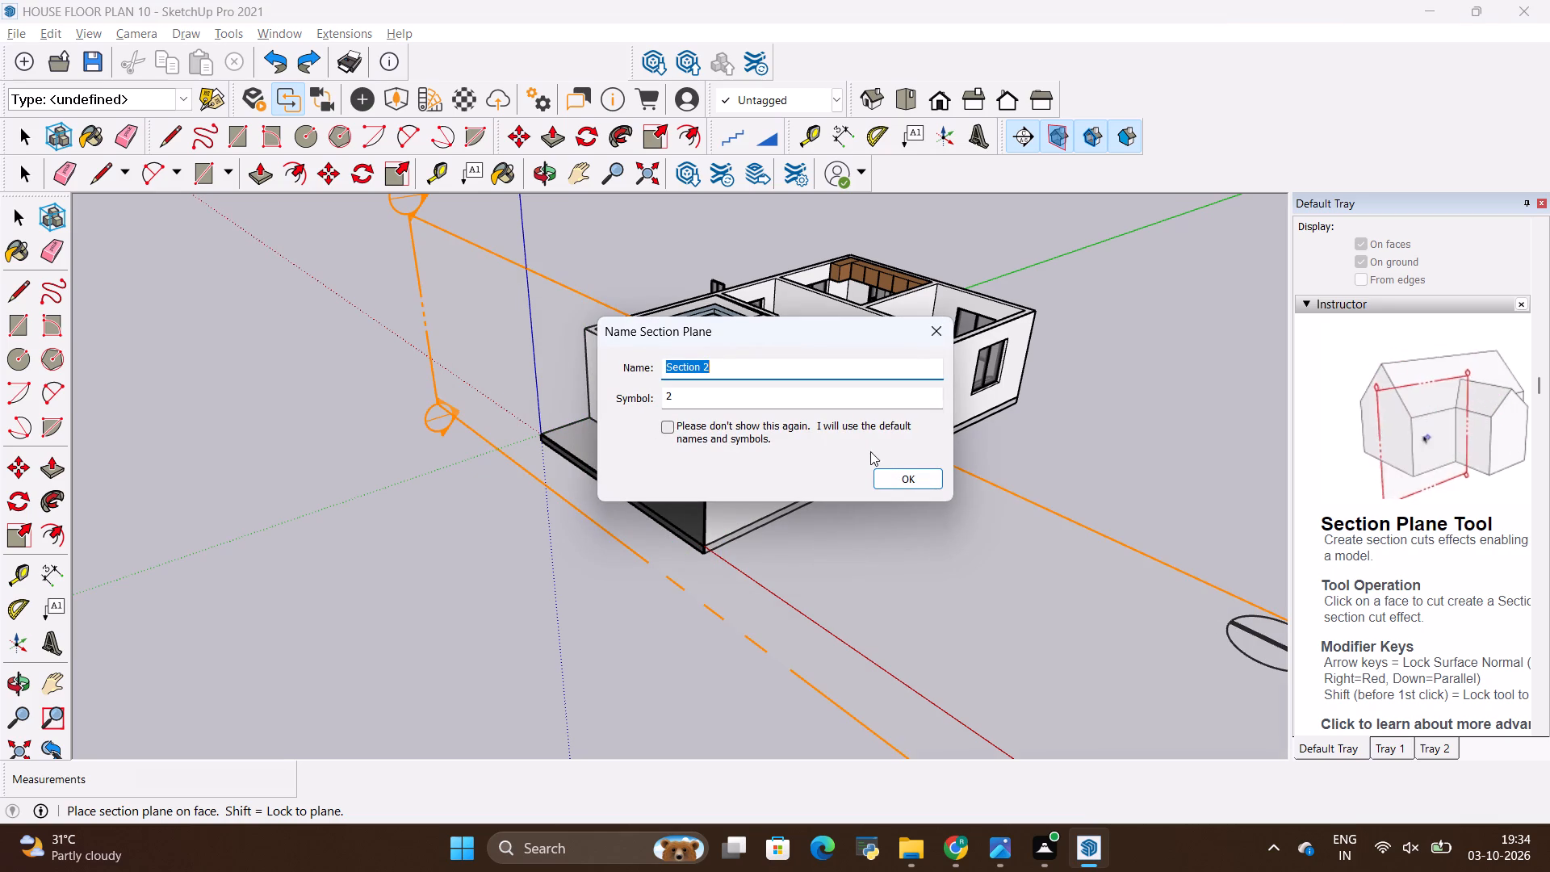
click(887, 473)
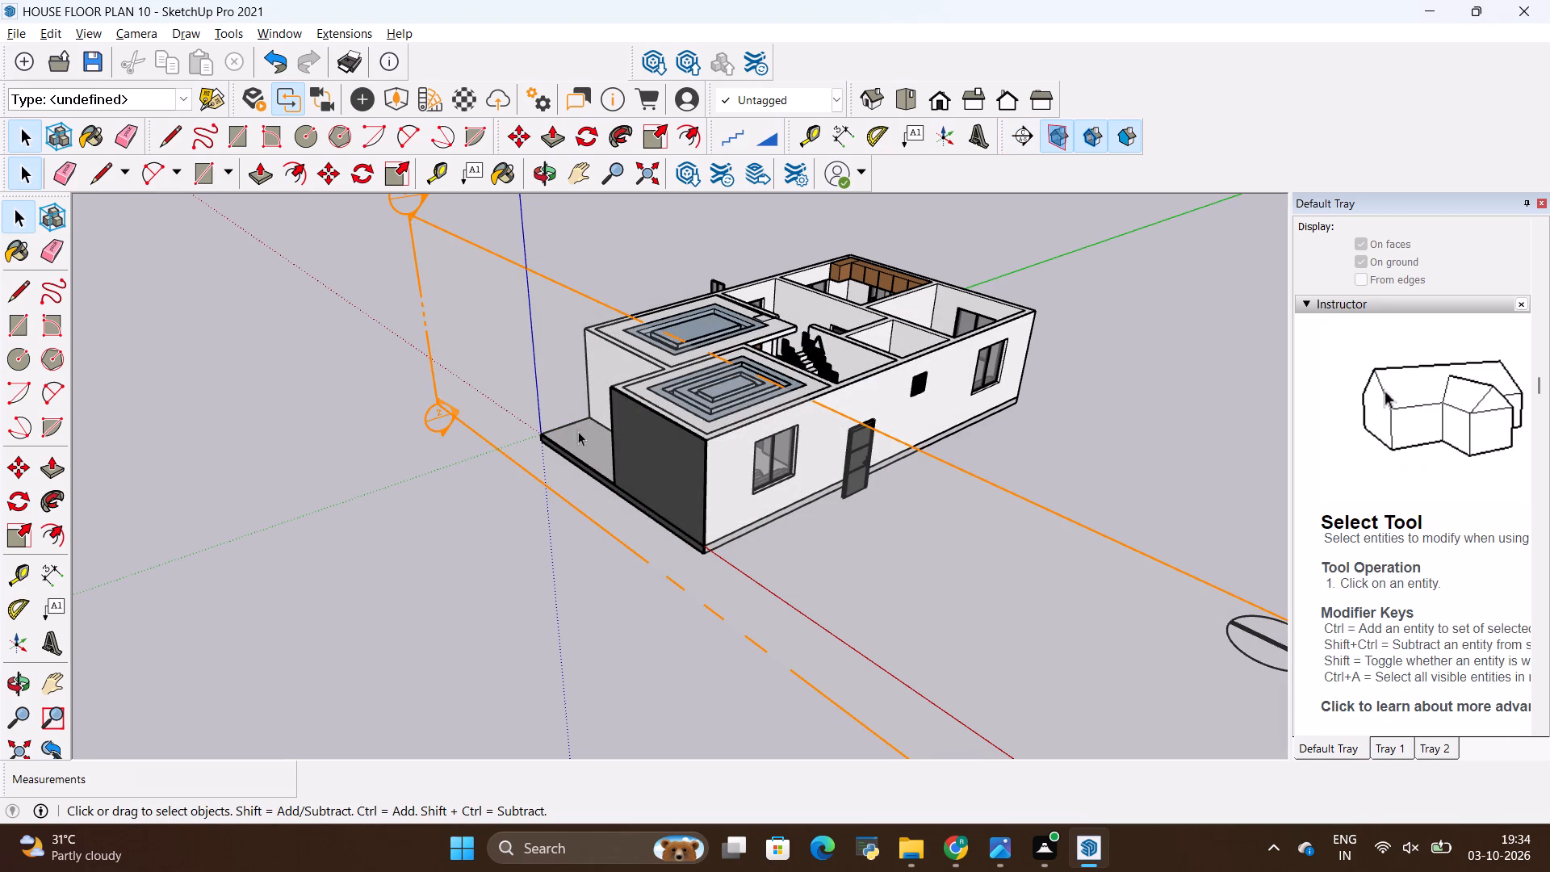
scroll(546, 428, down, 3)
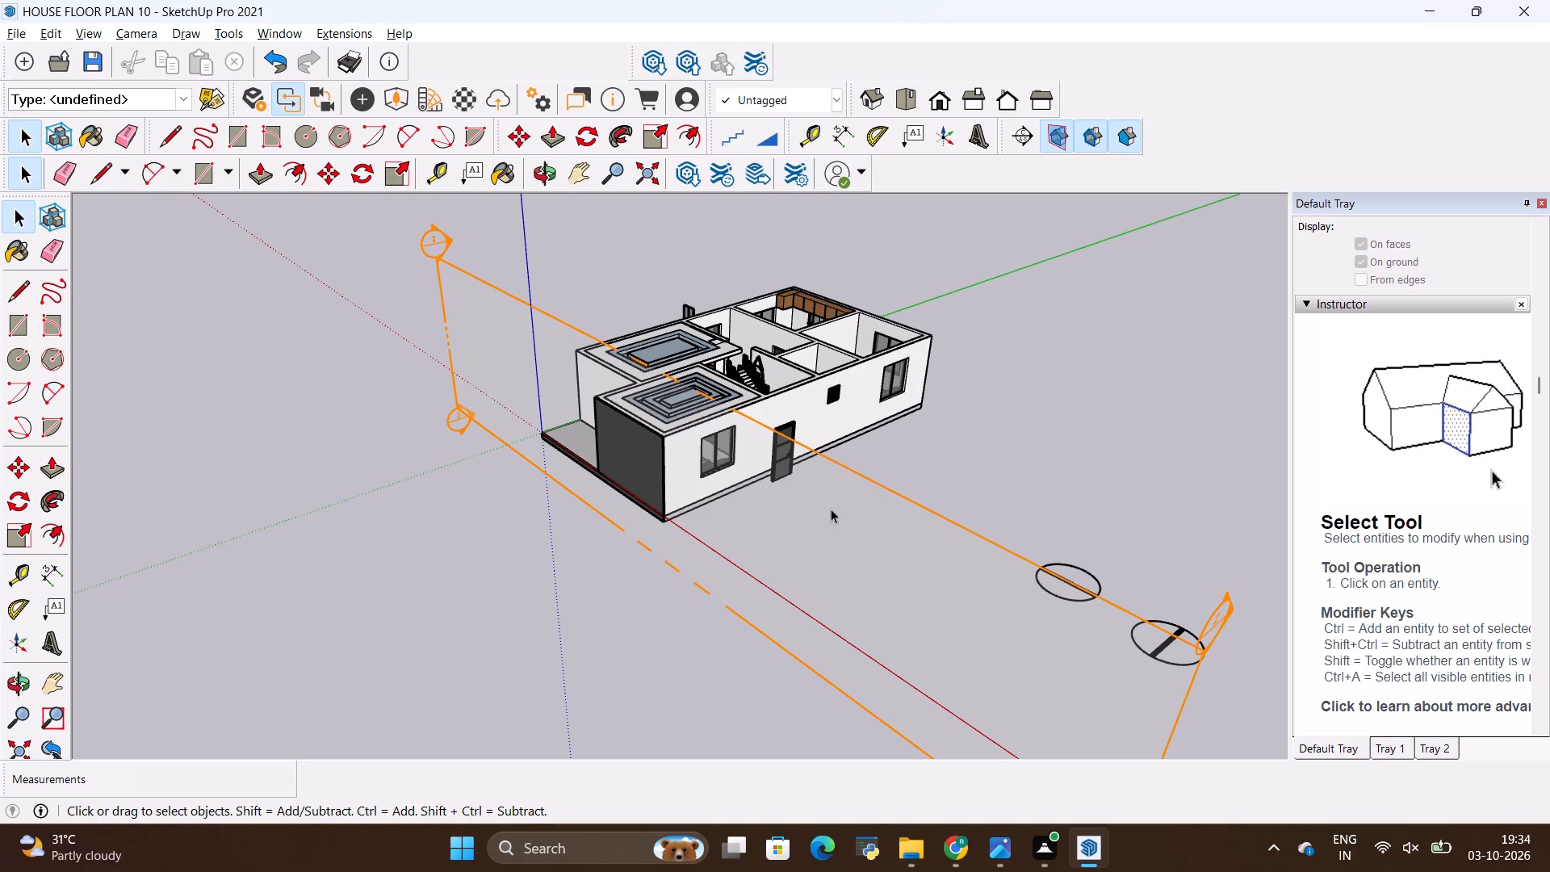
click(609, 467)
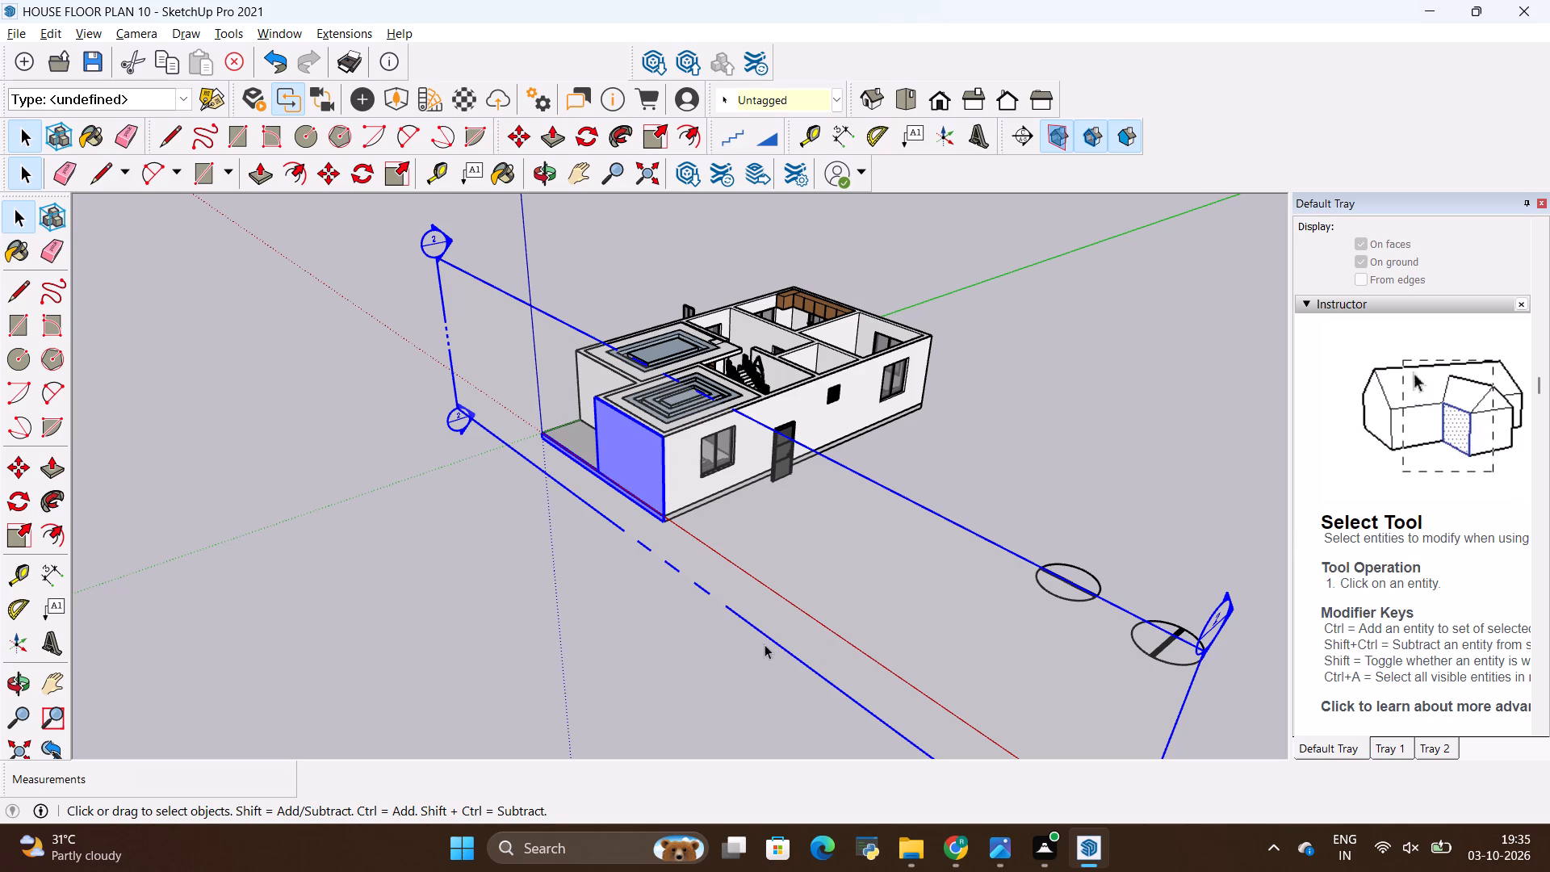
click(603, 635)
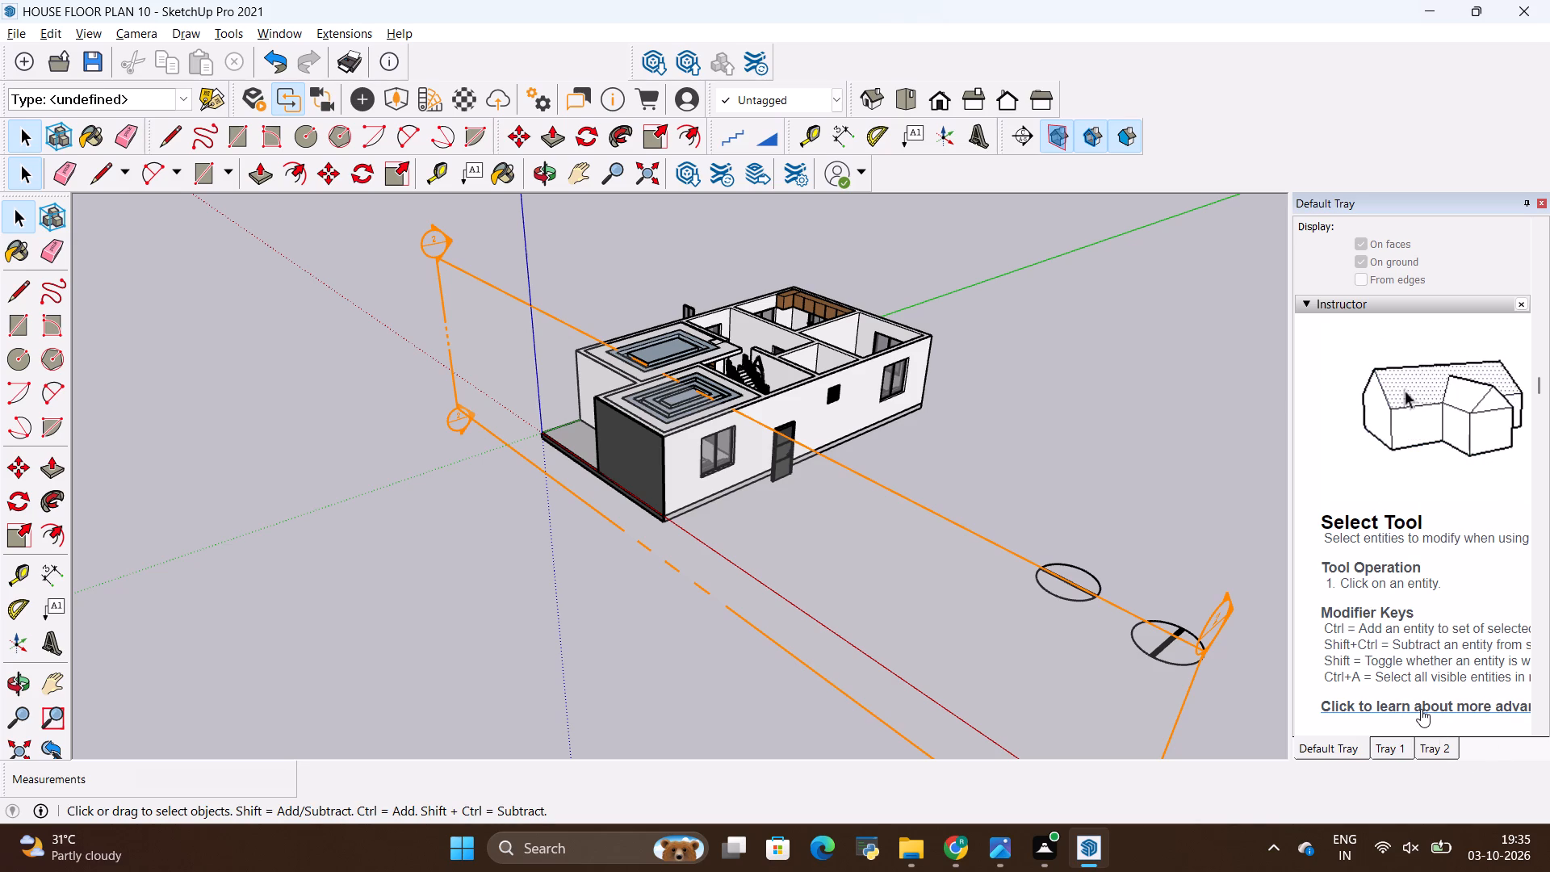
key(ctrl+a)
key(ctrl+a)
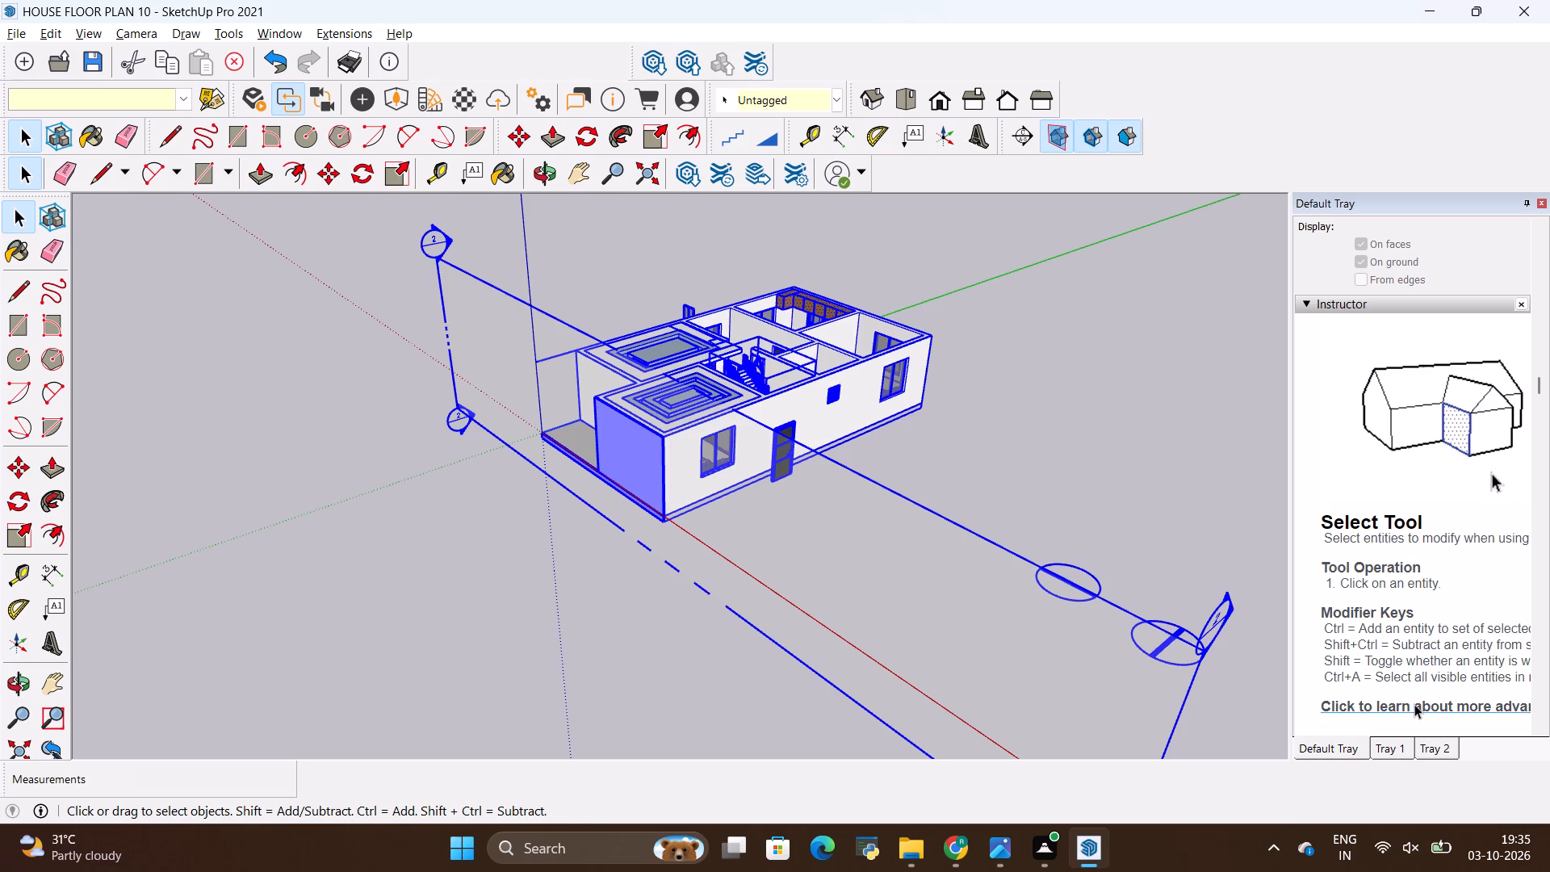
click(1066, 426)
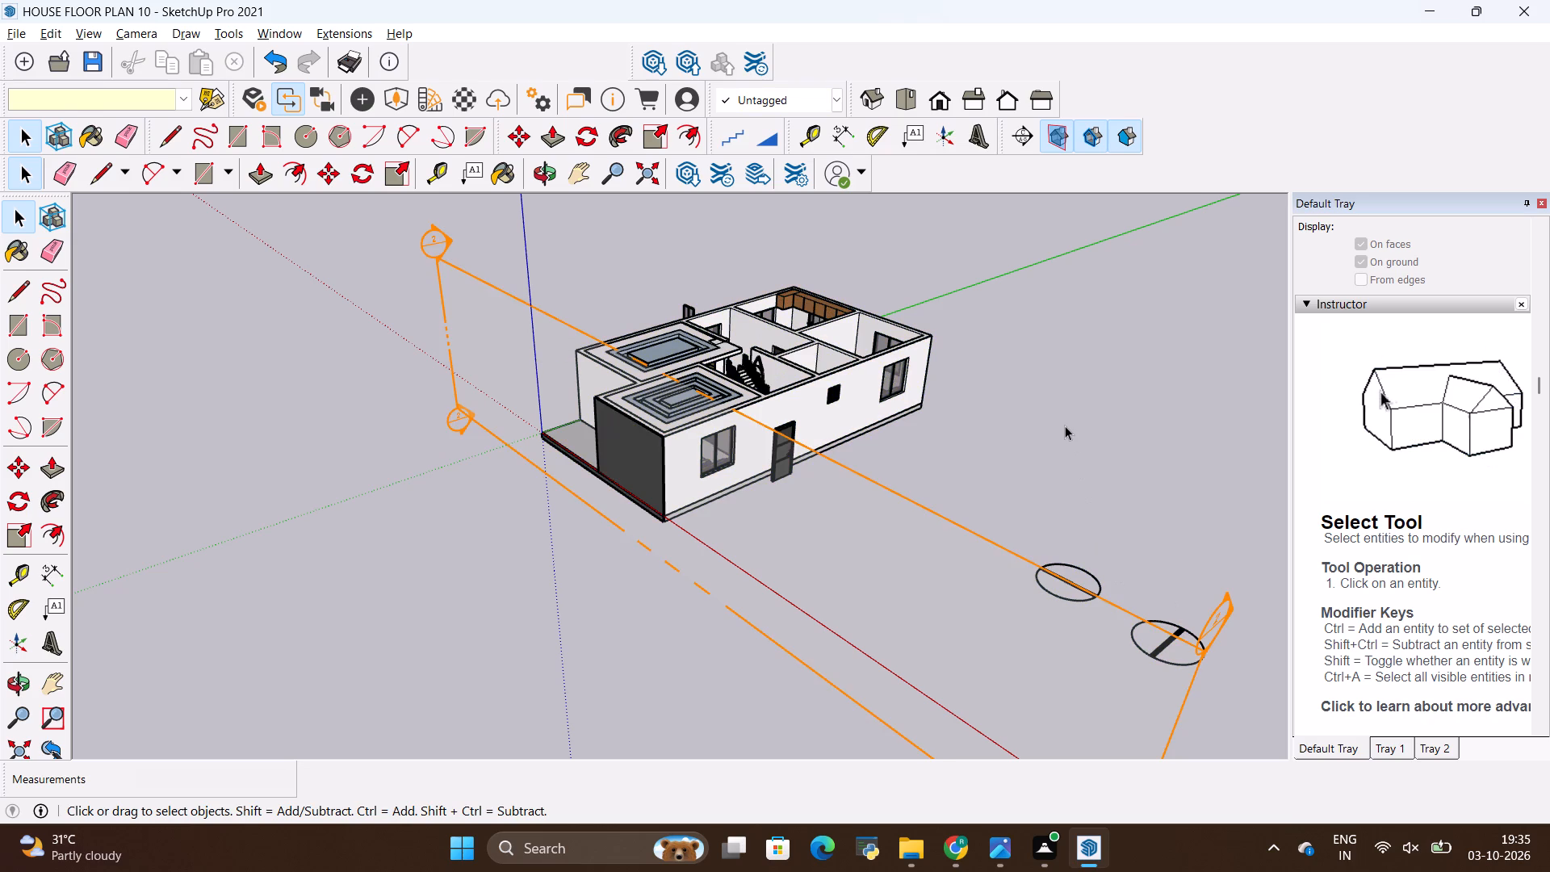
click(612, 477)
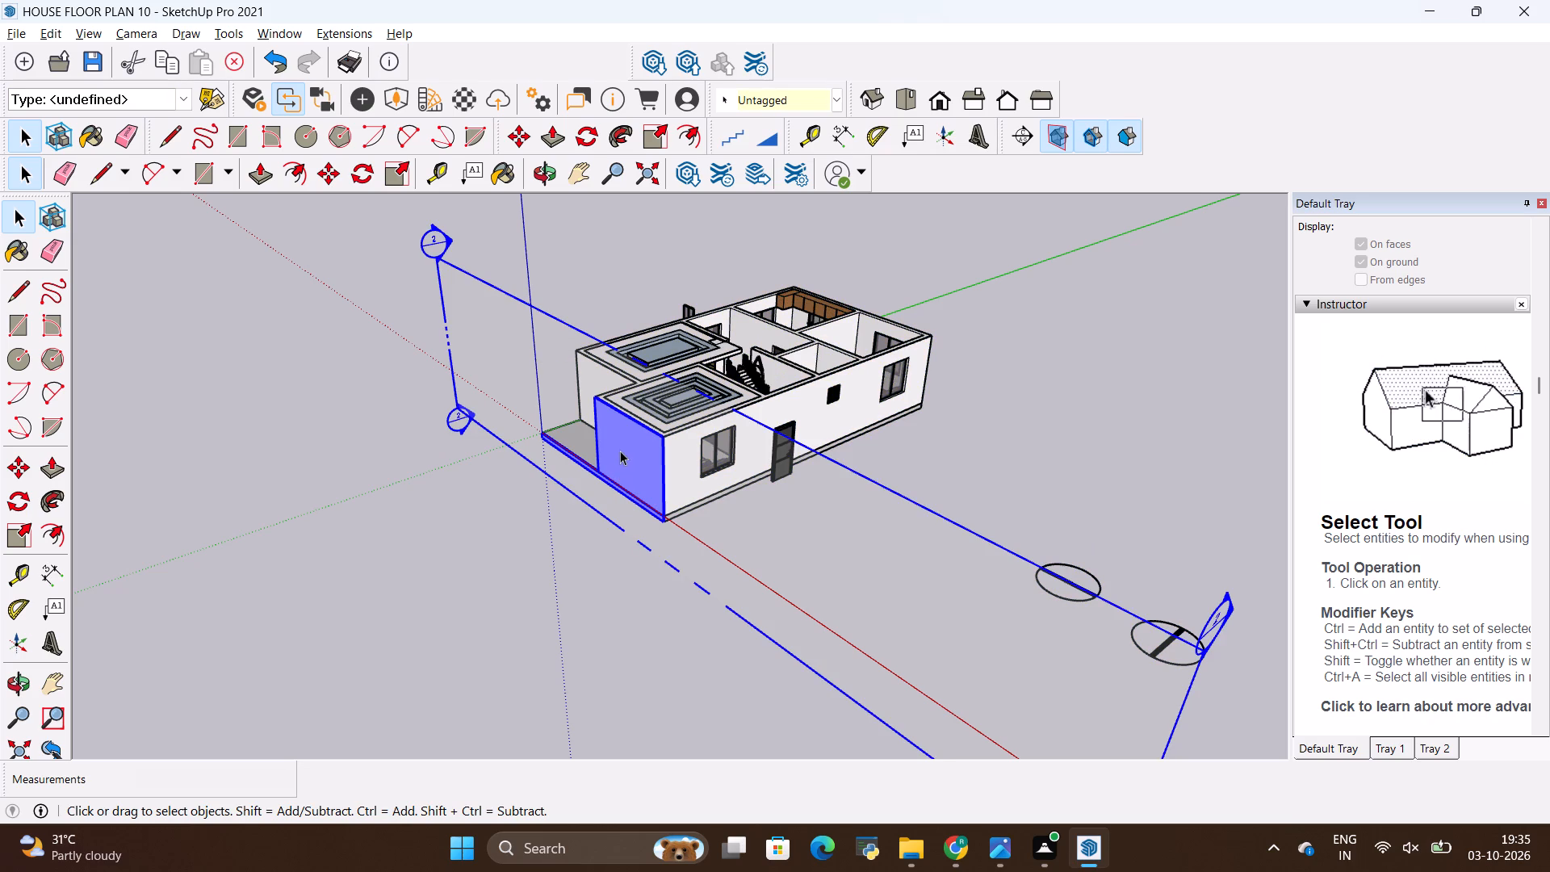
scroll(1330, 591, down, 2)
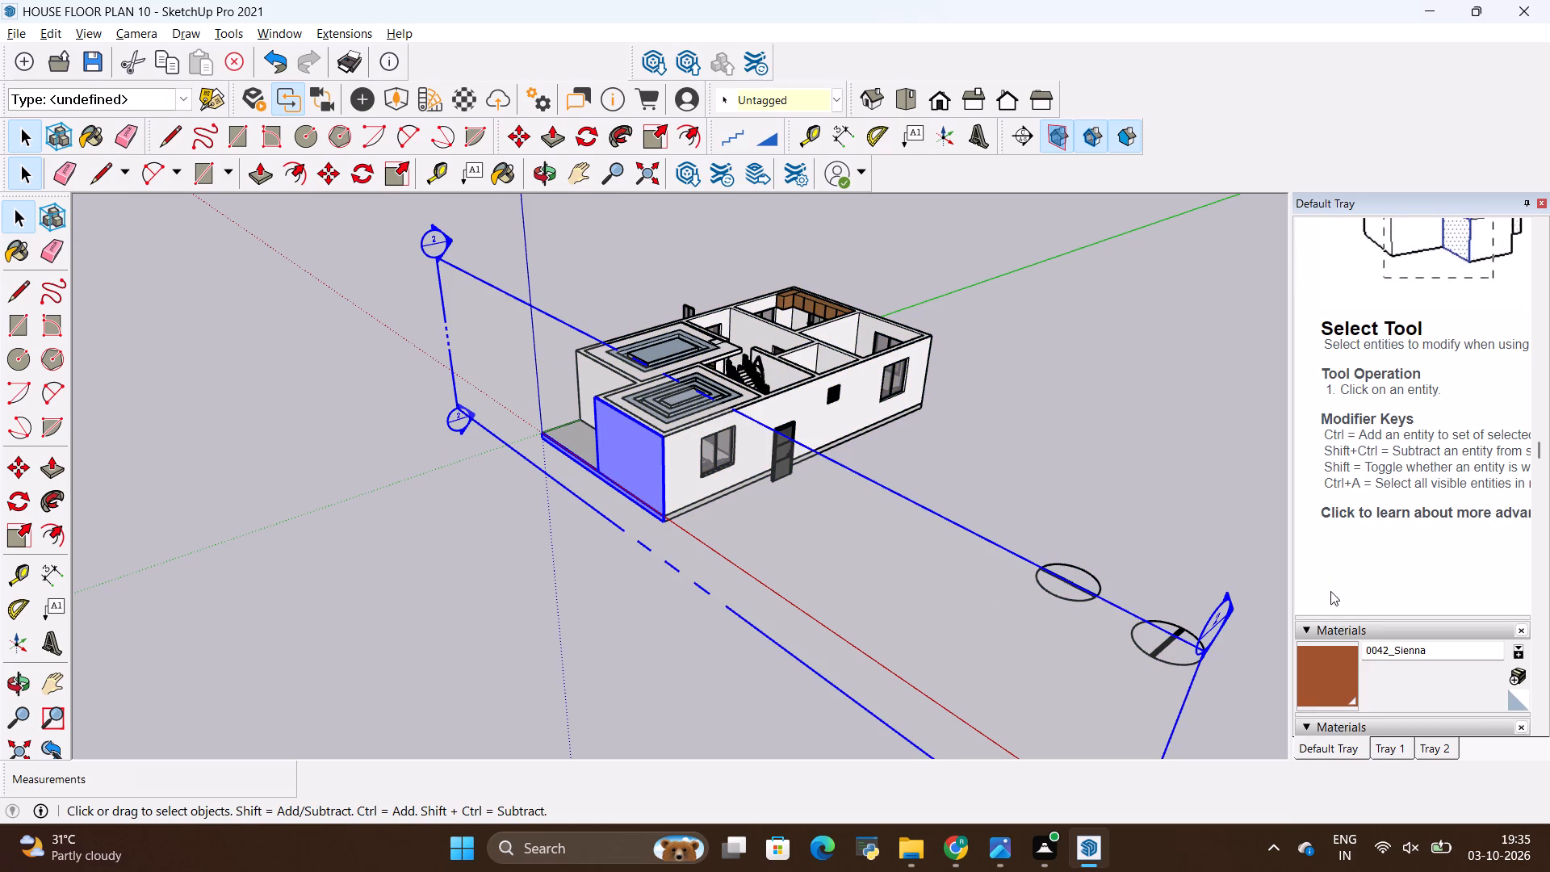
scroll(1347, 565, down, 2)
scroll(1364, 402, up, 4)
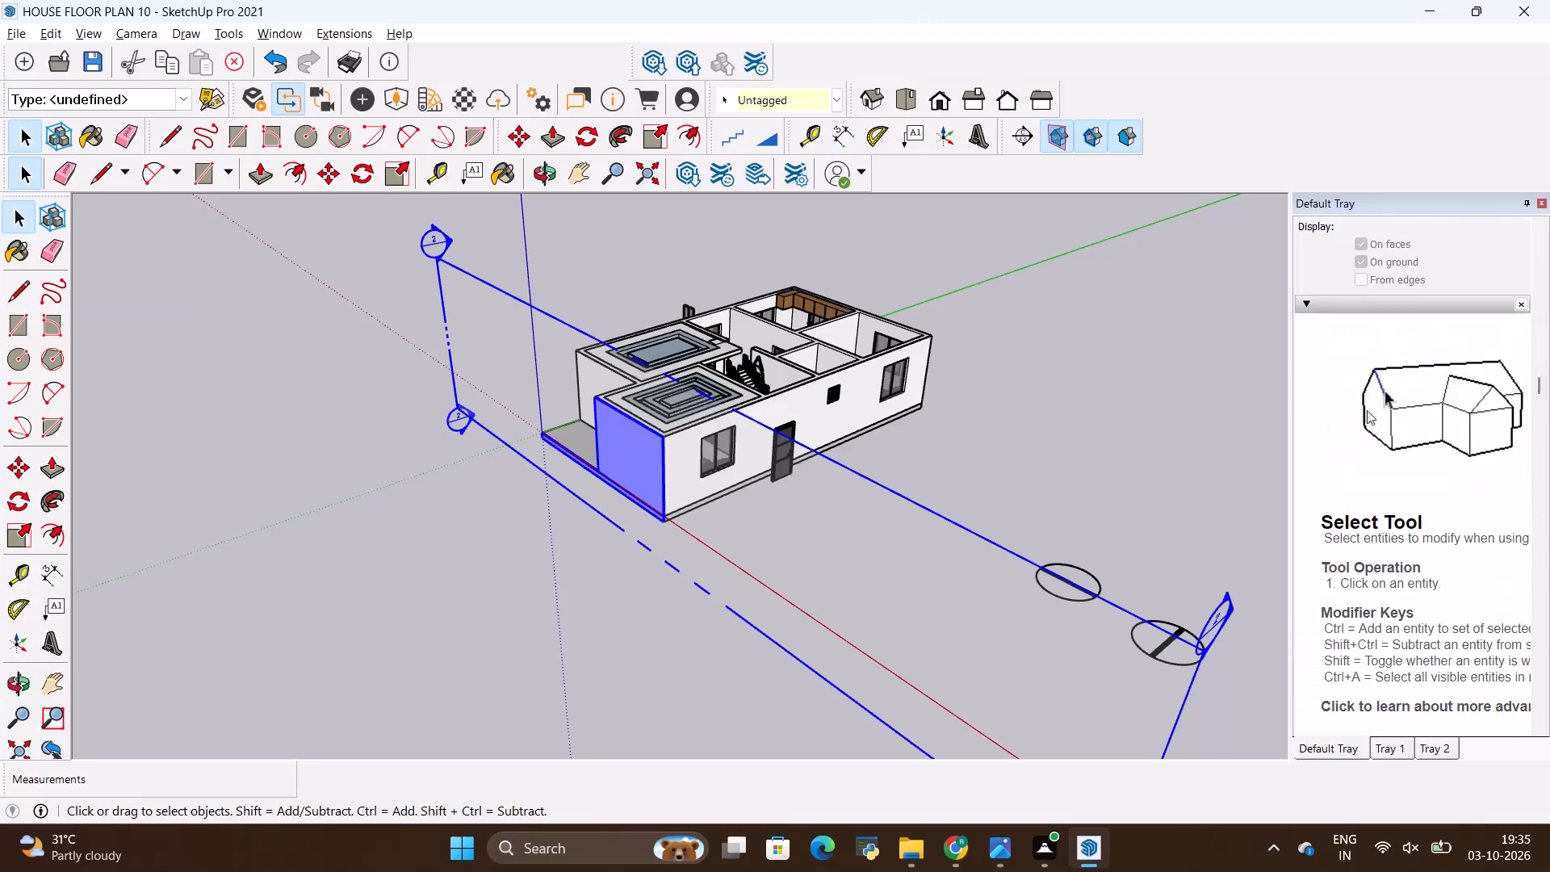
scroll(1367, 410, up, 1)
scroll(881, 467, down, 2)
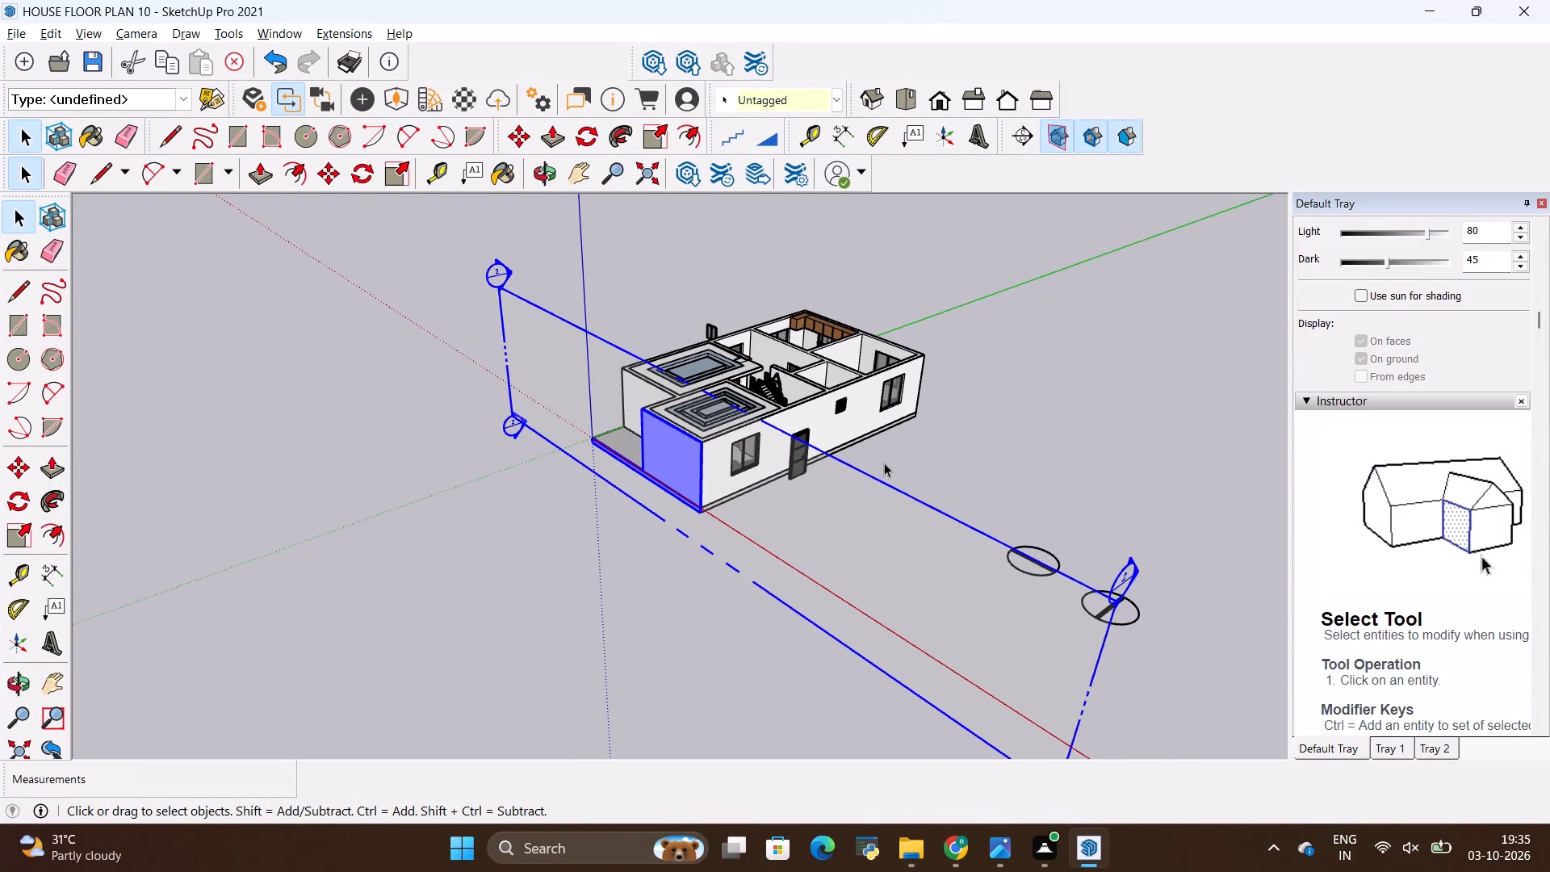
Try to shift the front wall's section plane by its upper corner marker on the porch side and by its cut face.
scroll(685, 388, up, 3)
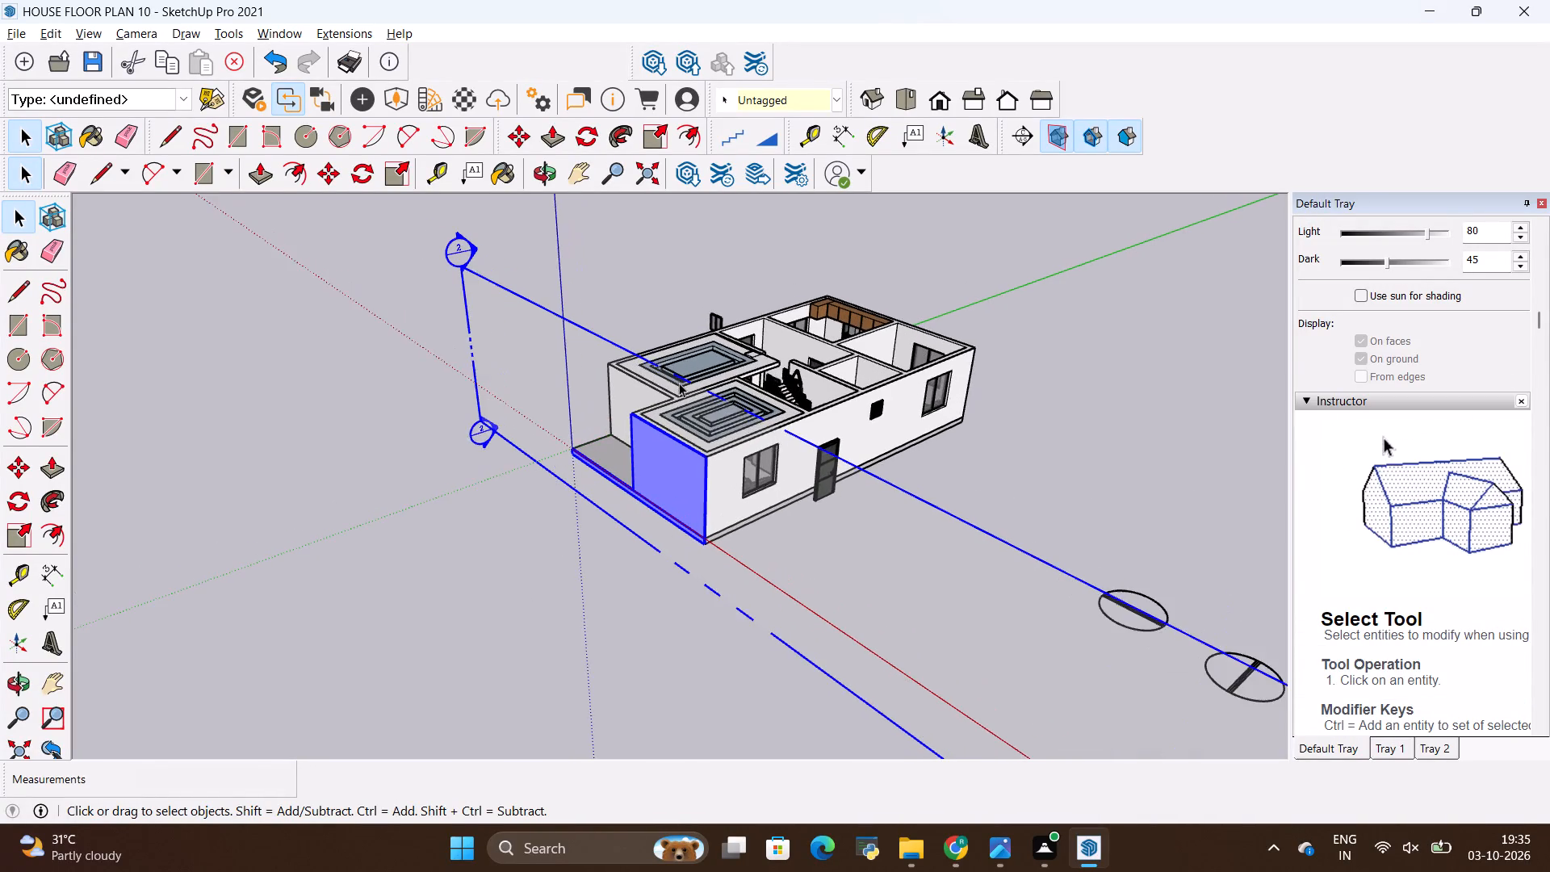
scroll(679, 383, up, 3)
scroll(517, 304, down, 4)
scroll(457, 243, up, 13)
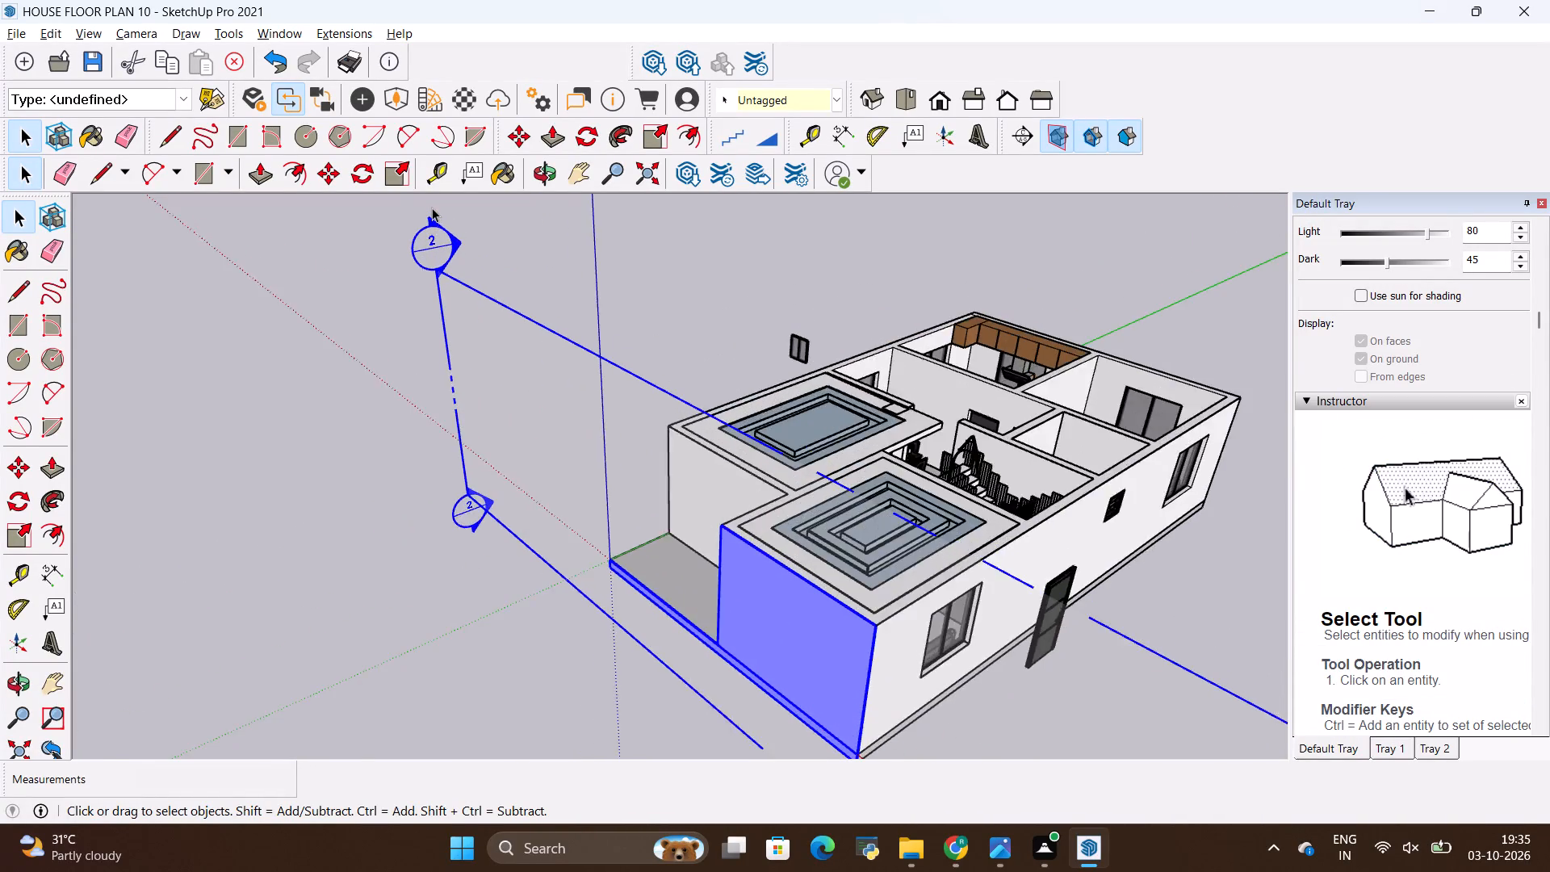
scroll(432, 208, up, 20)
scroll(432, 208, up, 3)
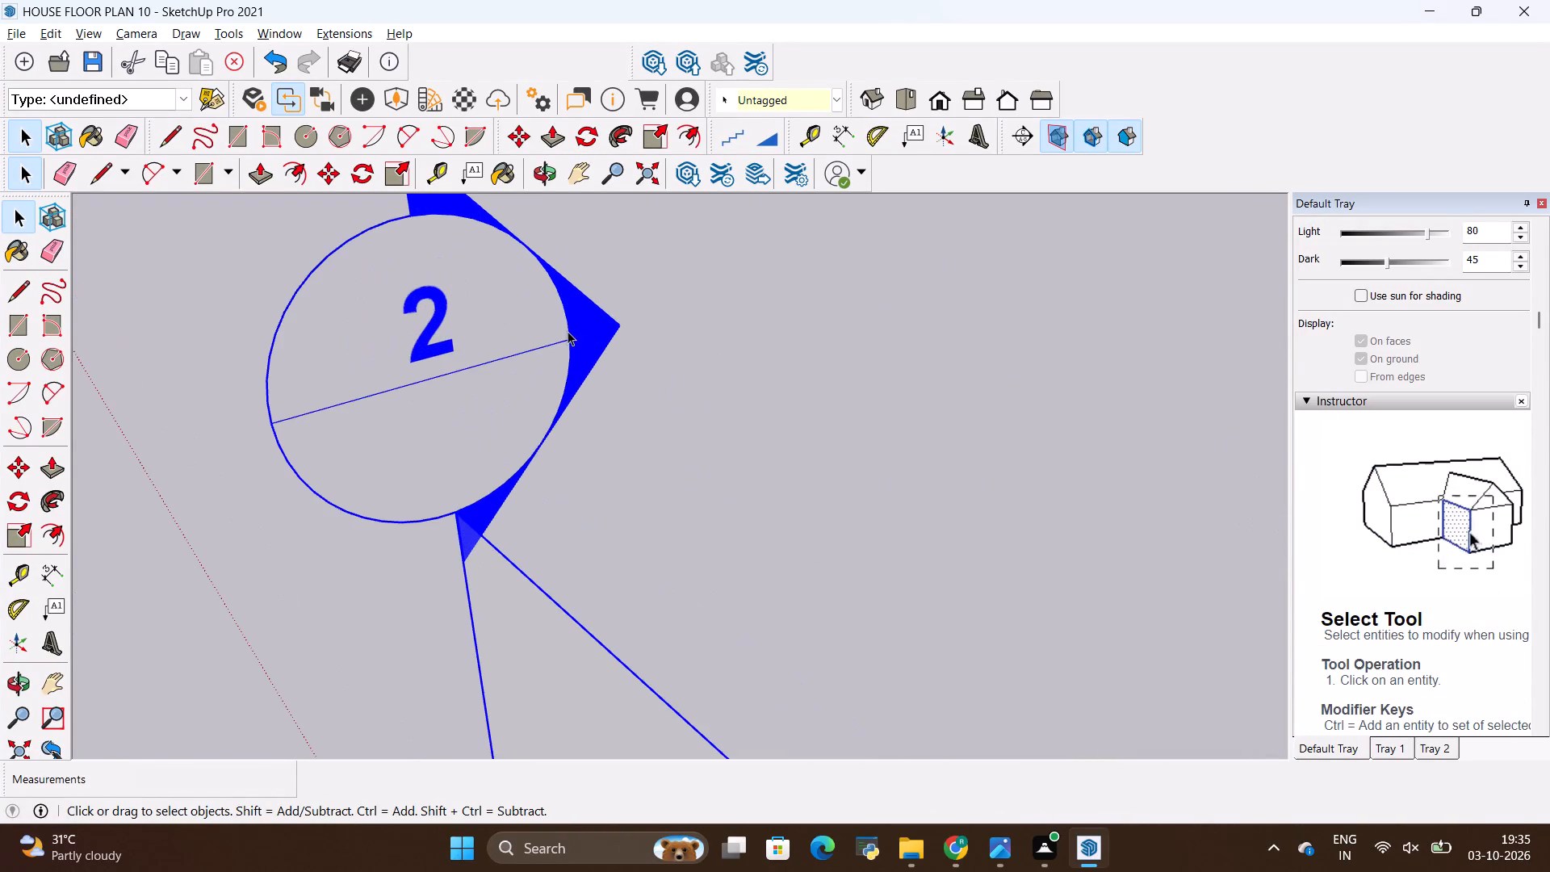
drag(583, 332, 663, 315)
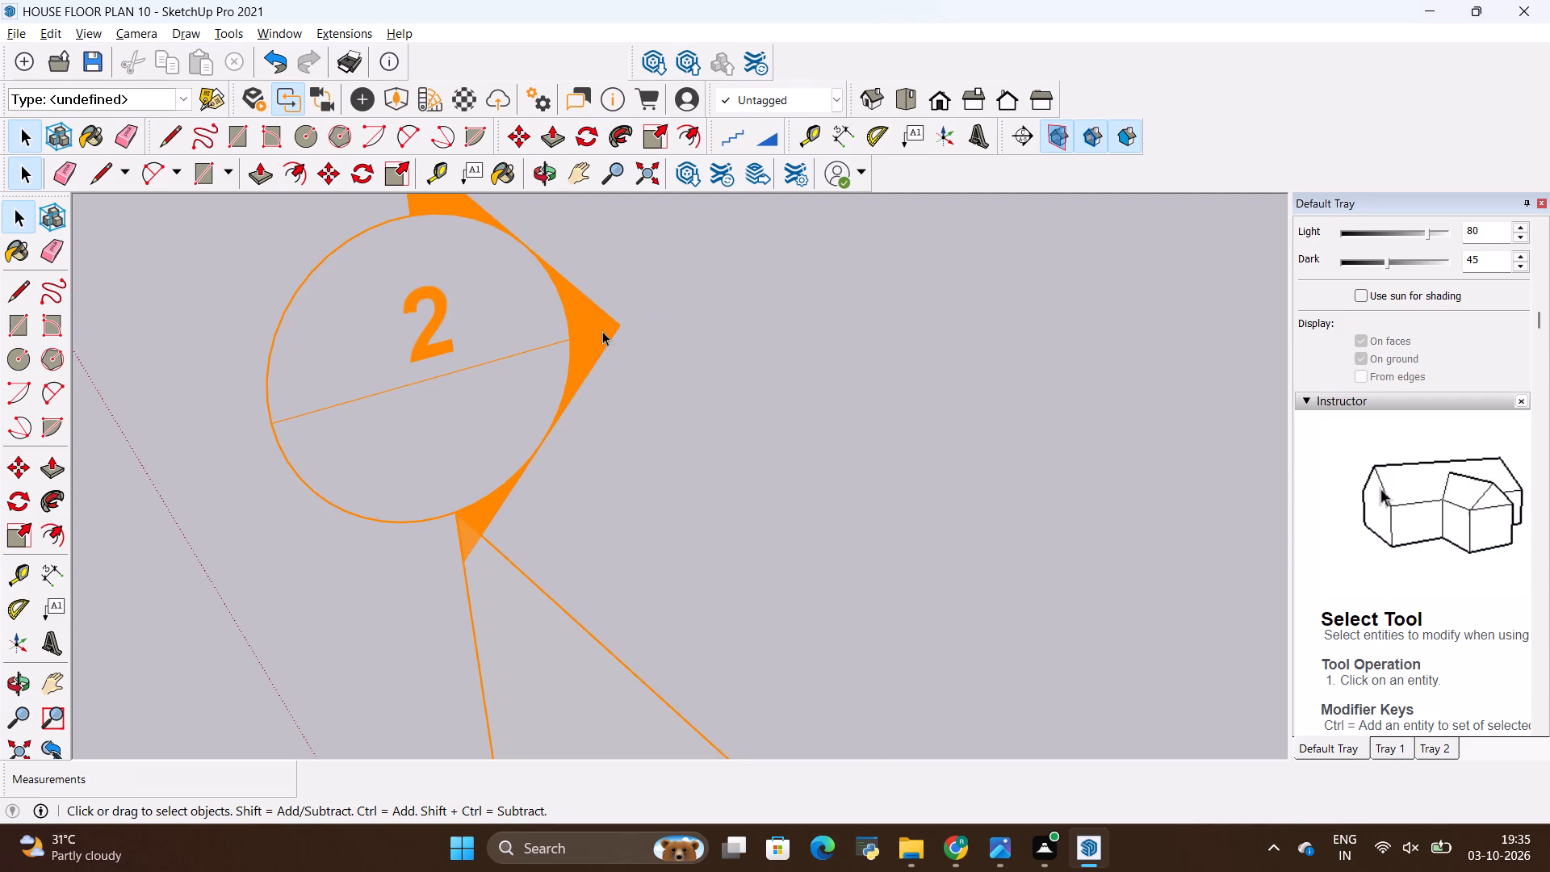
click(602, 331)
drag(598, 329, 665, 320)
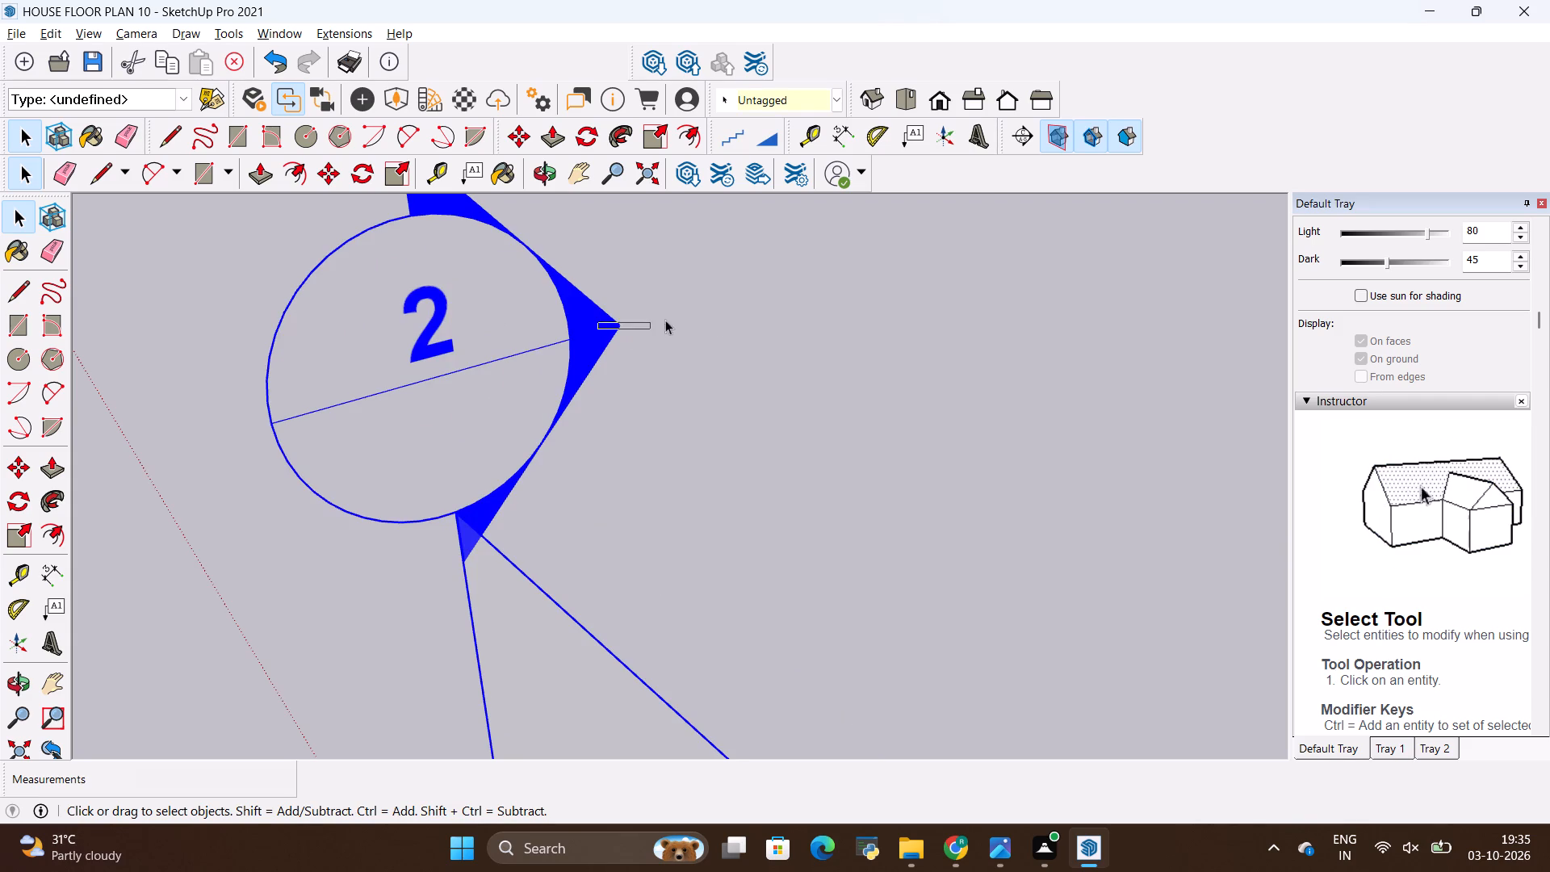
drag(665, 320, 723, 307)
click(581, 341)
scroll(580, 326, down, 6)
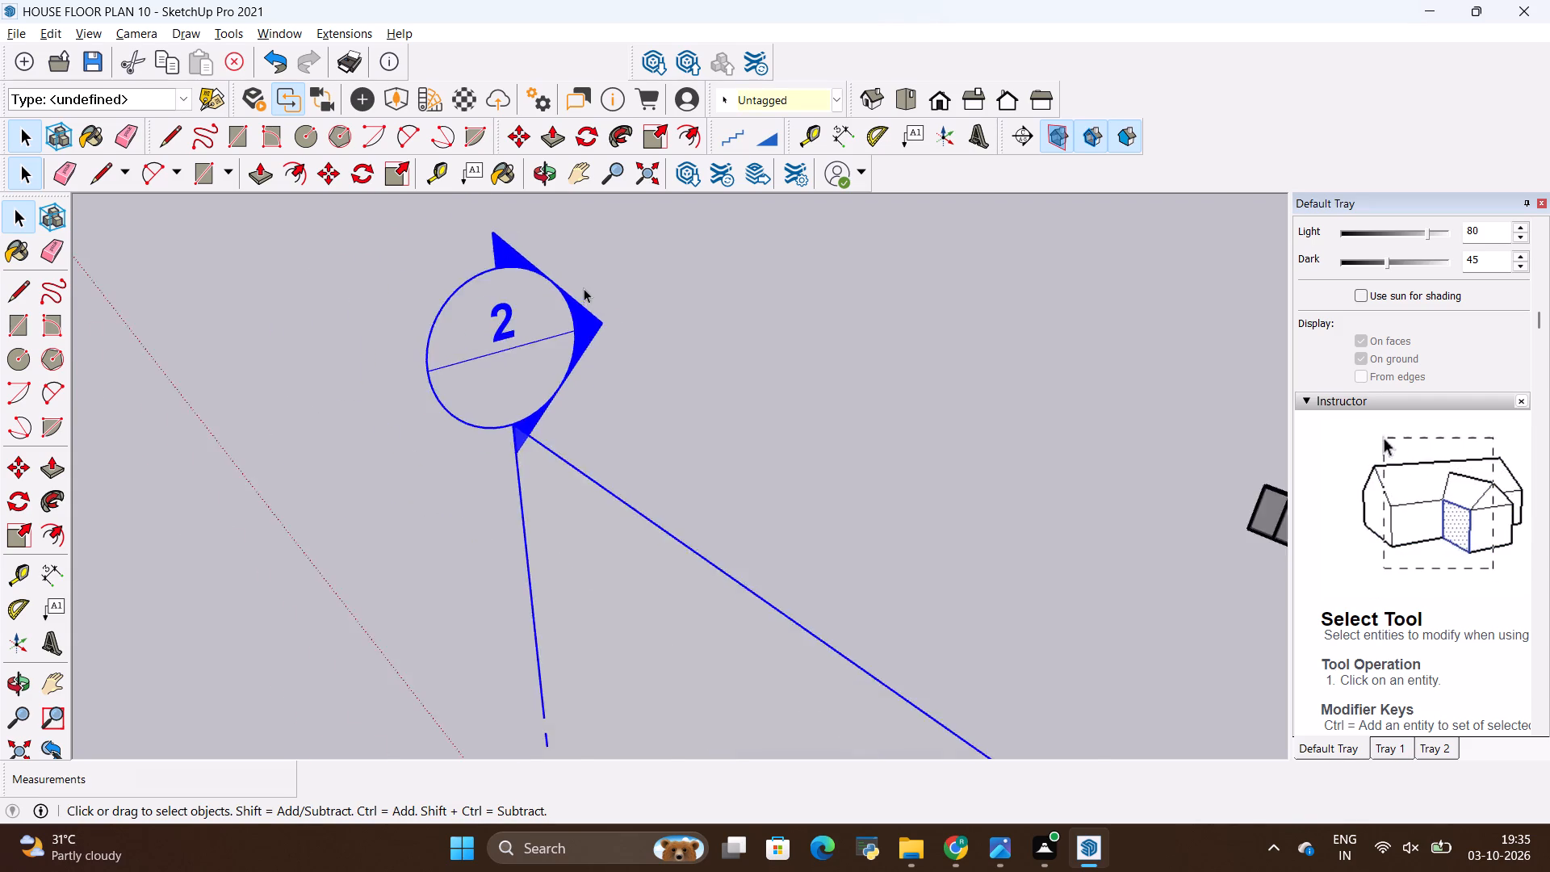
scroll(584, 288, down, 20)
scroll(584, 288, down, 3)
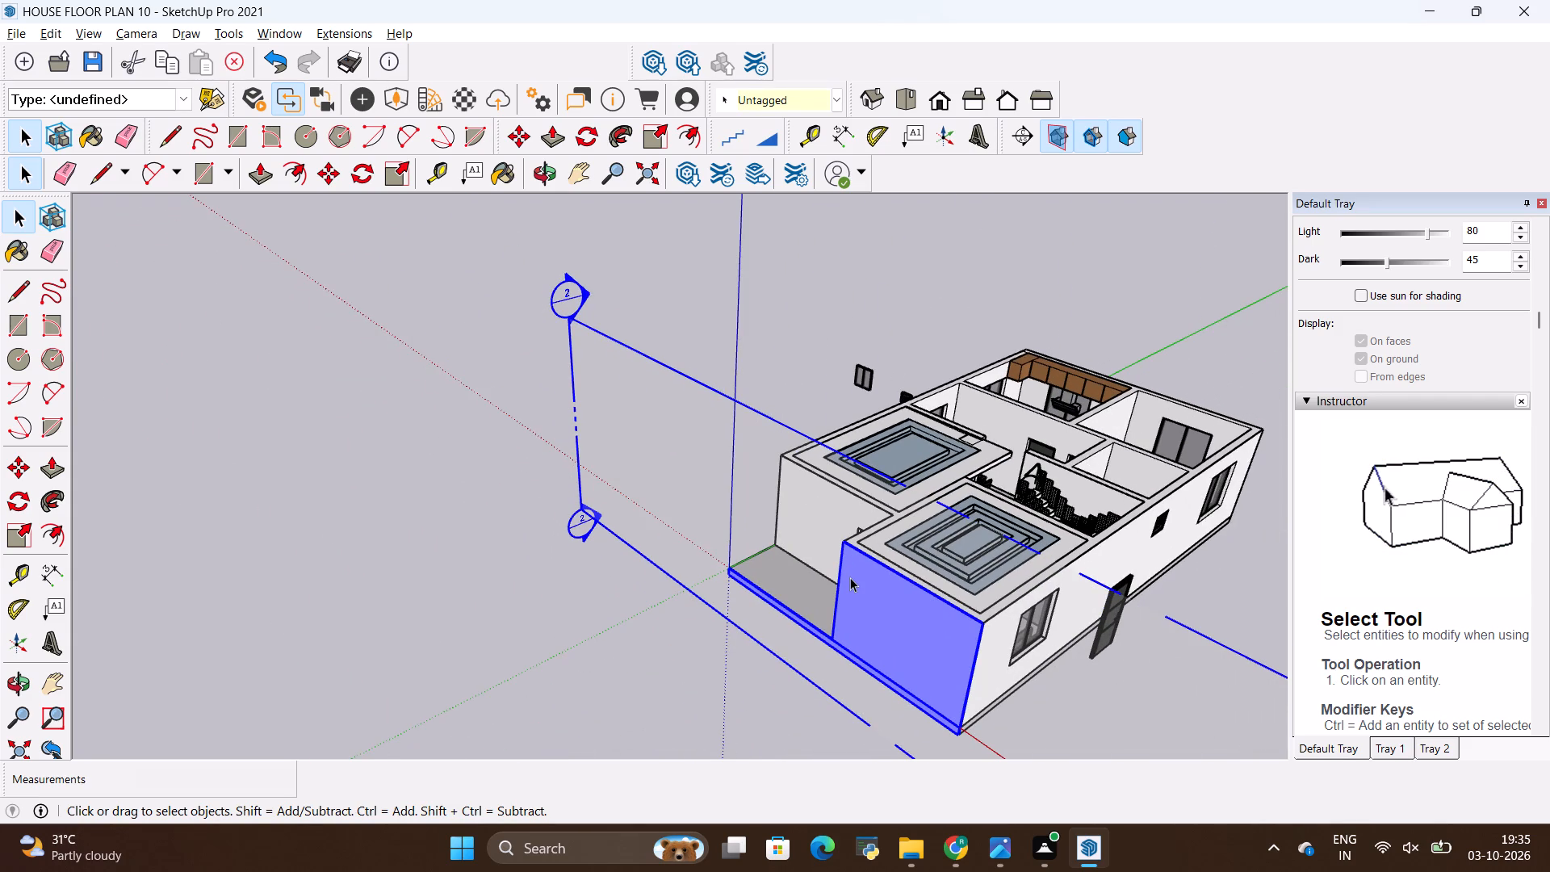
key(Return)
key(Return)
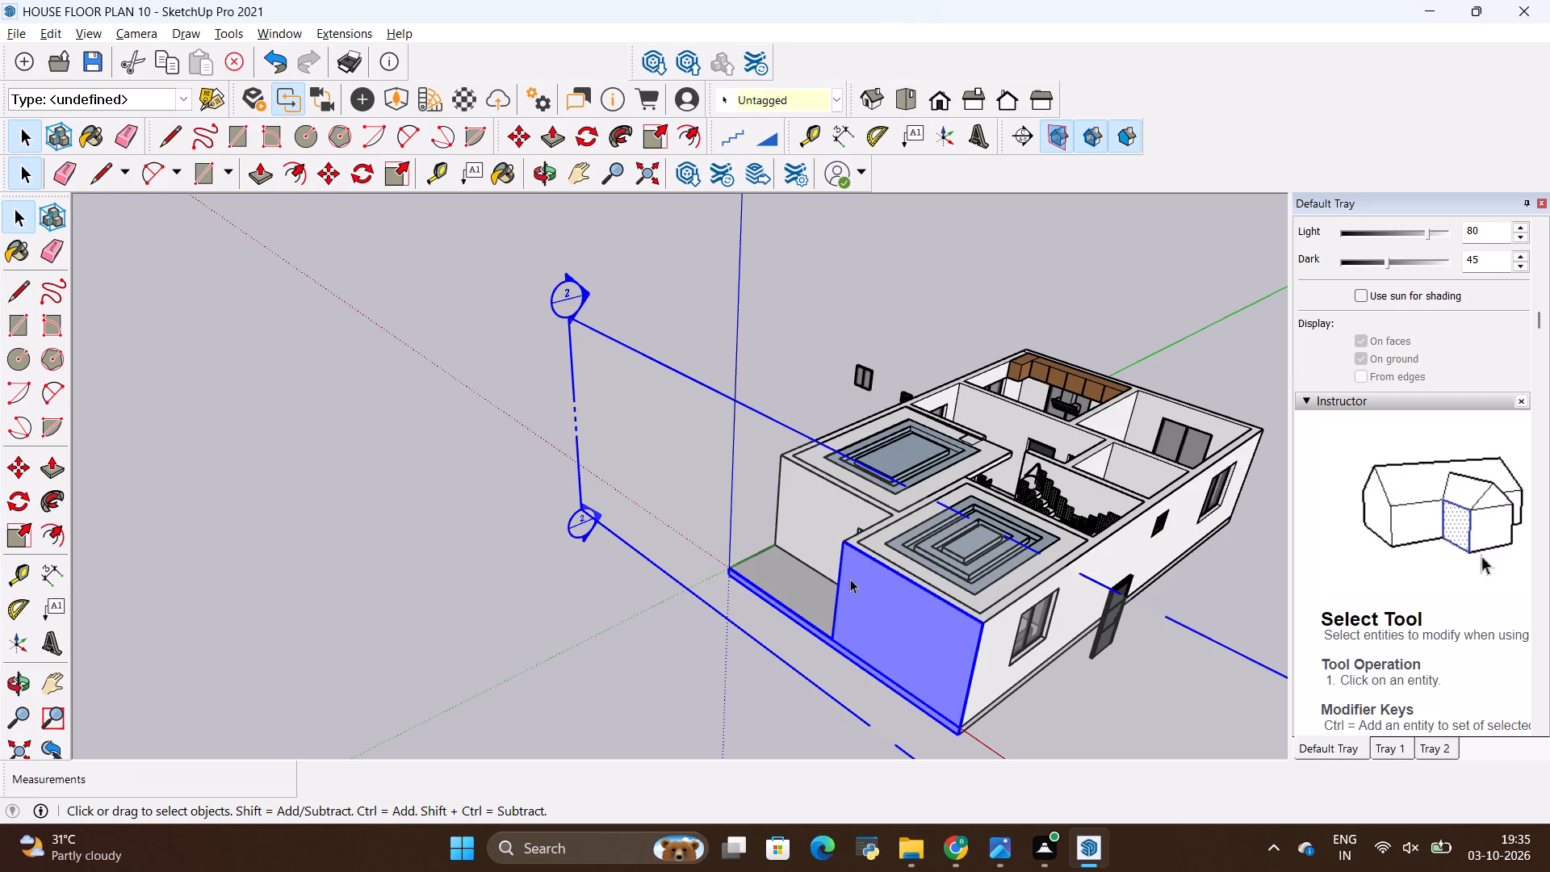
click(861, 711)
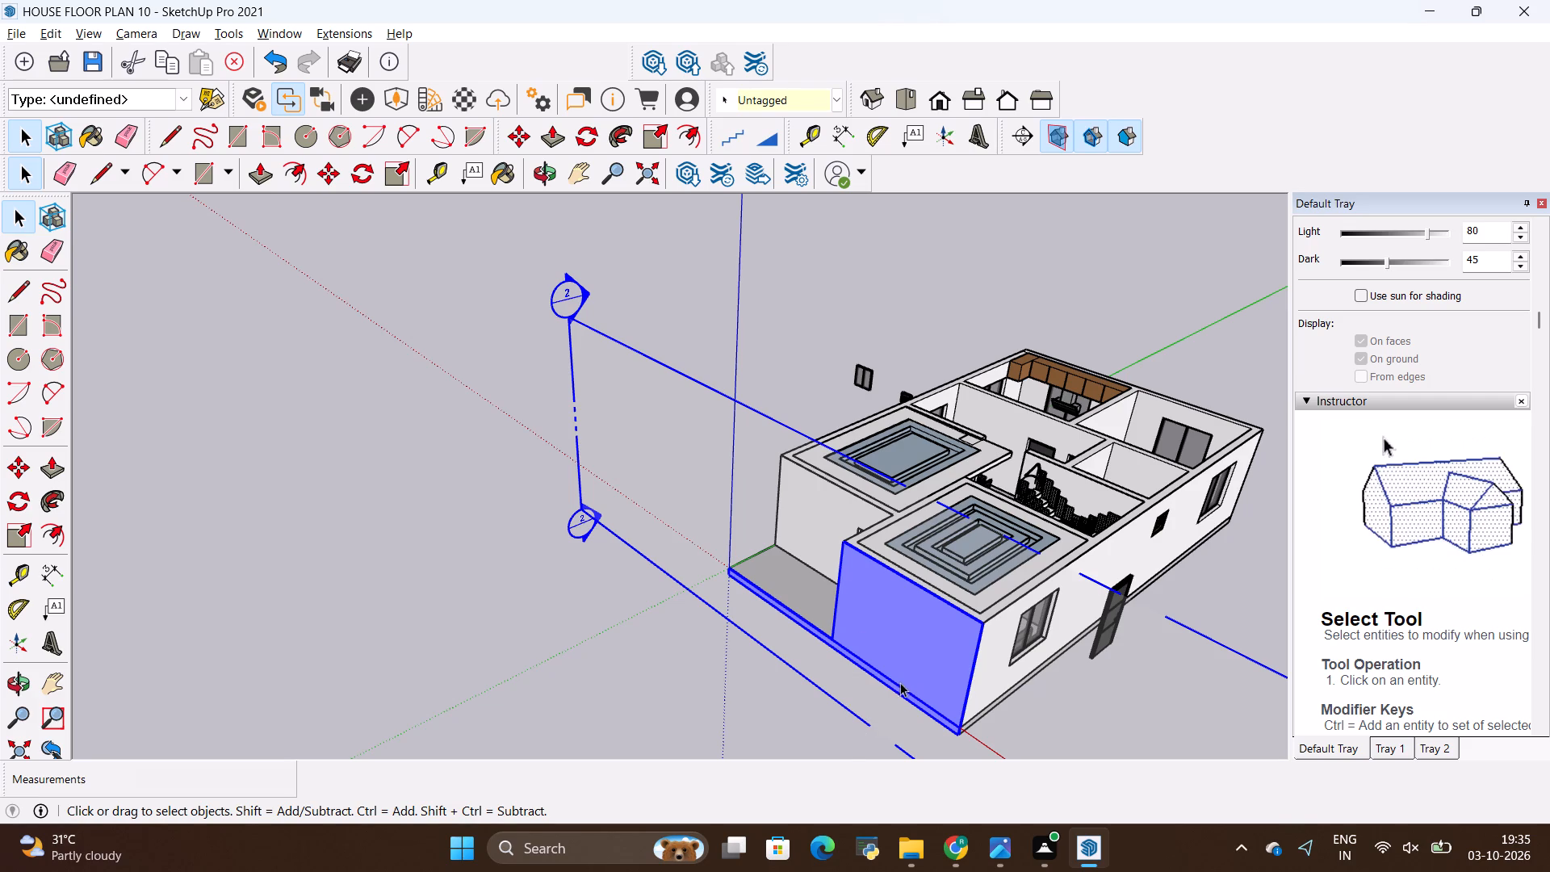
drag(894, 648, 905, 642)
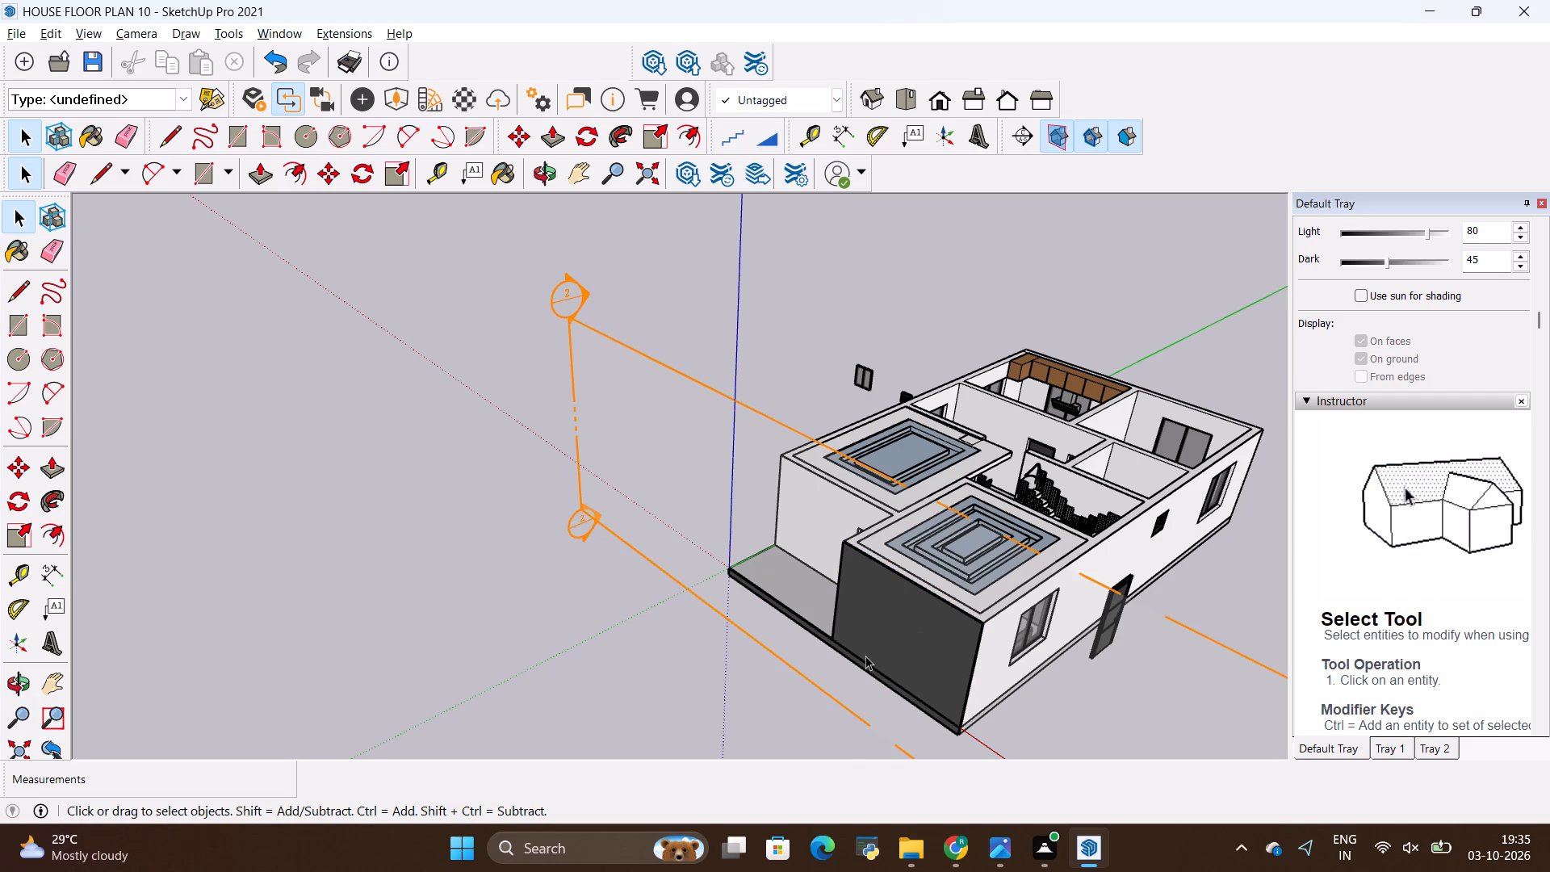
Select the section plane at the front bedroom's outer wall and review the options offered for it.
middle_drag(882, 638, 1045, 520)
scroll(1054, 470, up, 9)
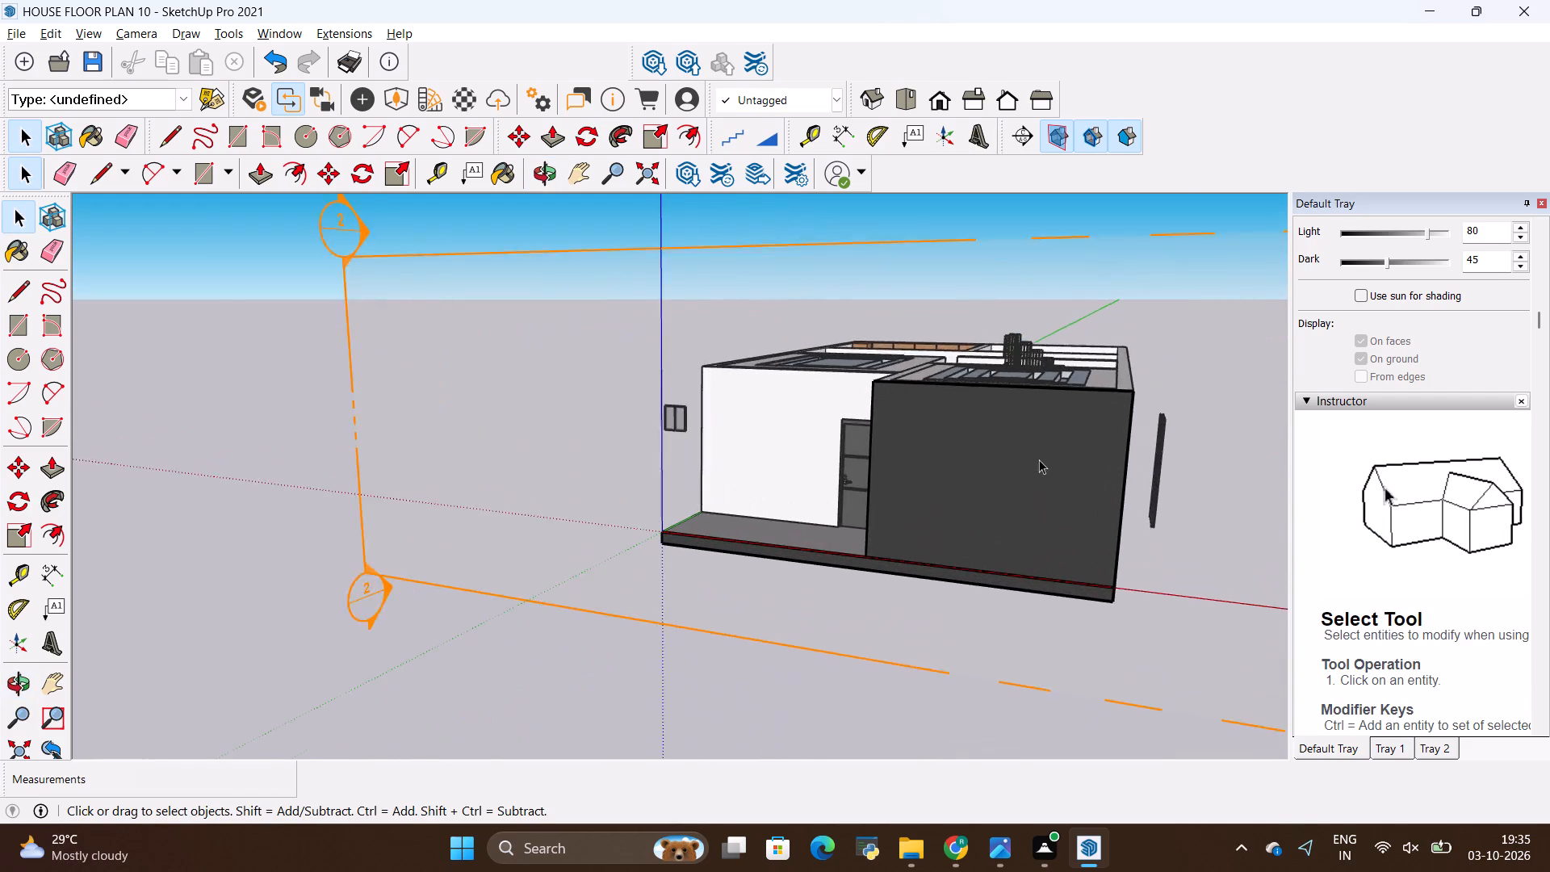
scroll(1039, 459, up, 17)
scroll(1025, 460, down, 4)
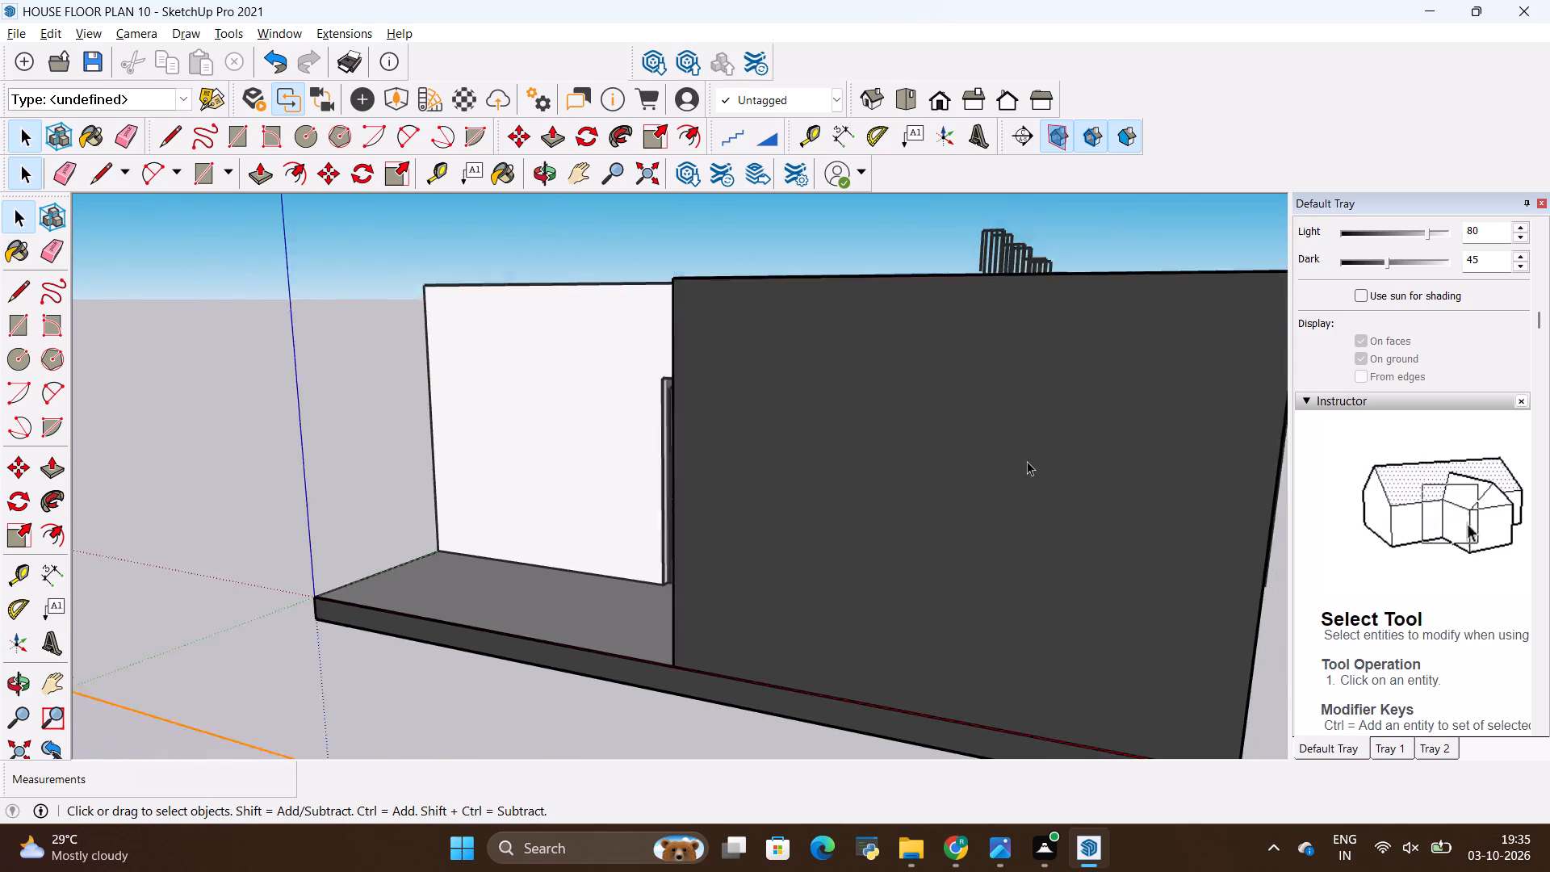
scroll(1027, 461, down, 6)
click(1028, 457)
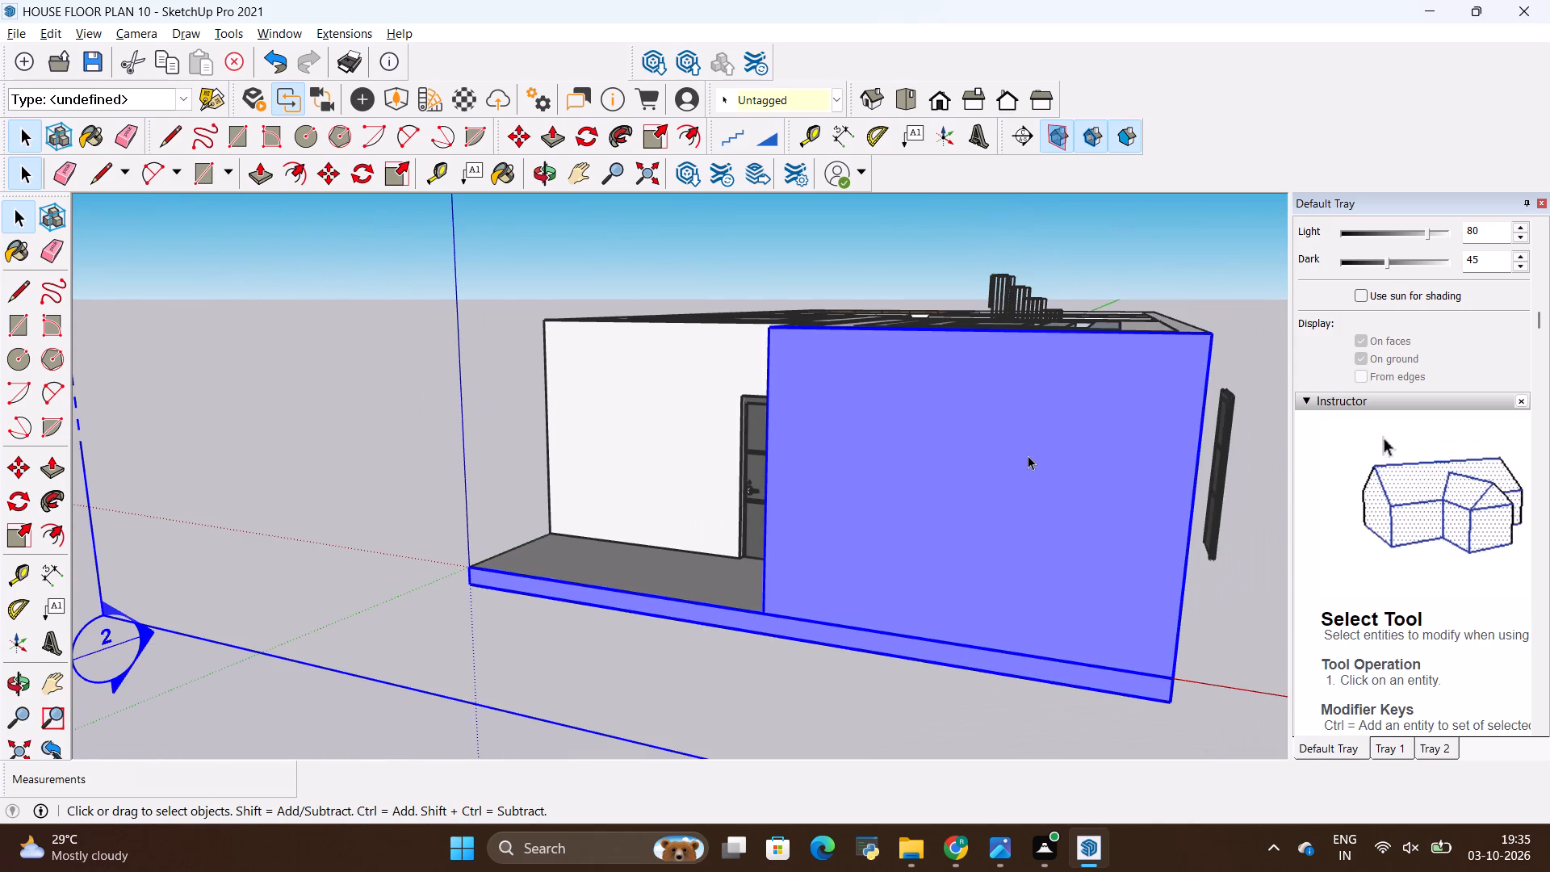
right_click(1028, 455)
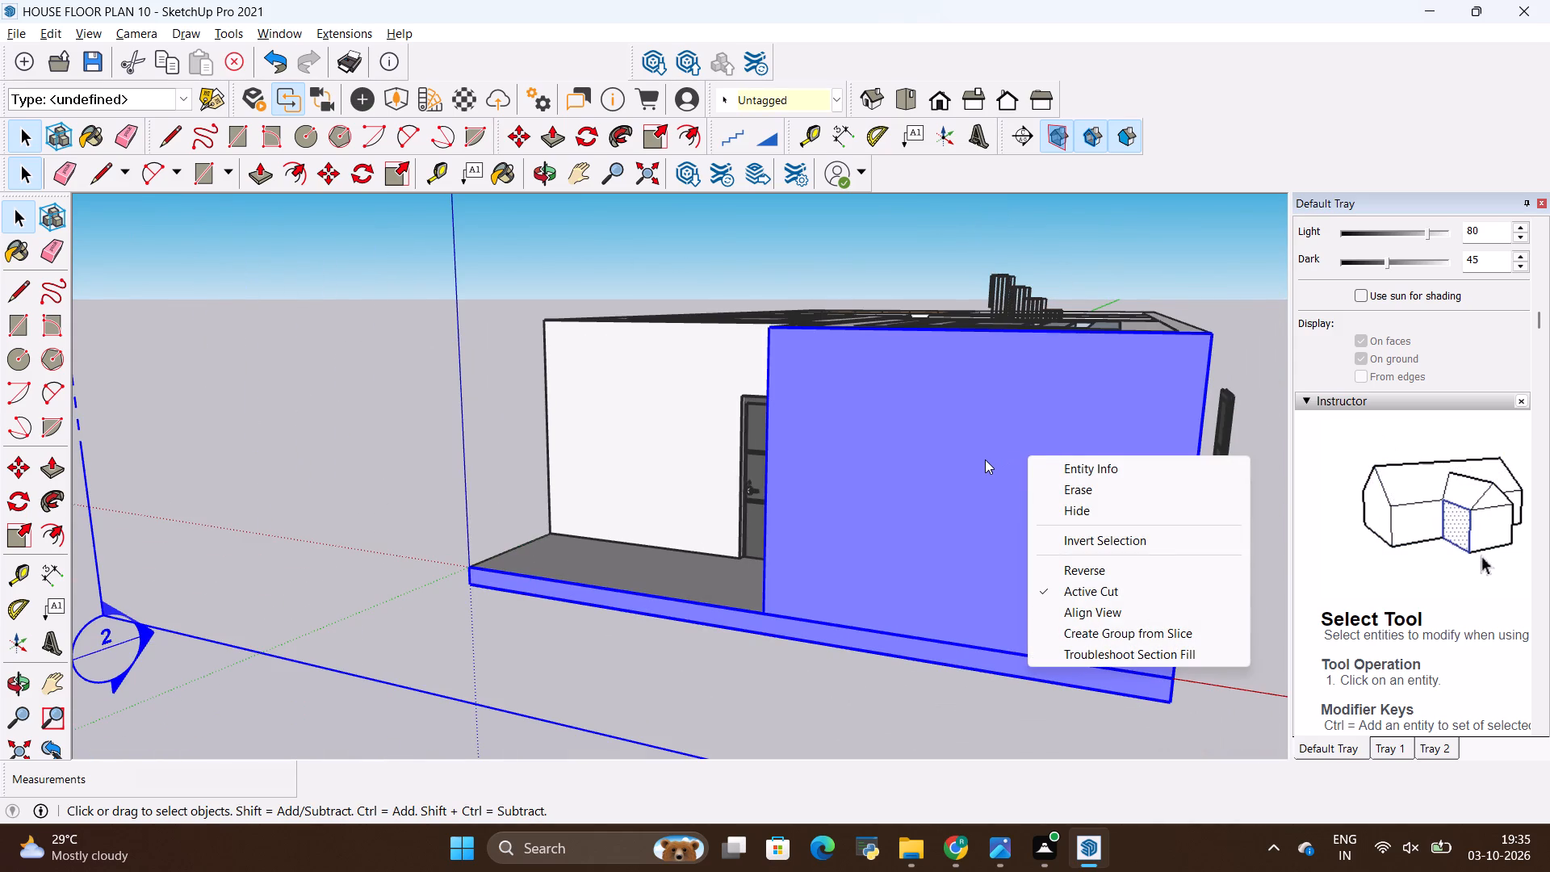
click(985, 459)
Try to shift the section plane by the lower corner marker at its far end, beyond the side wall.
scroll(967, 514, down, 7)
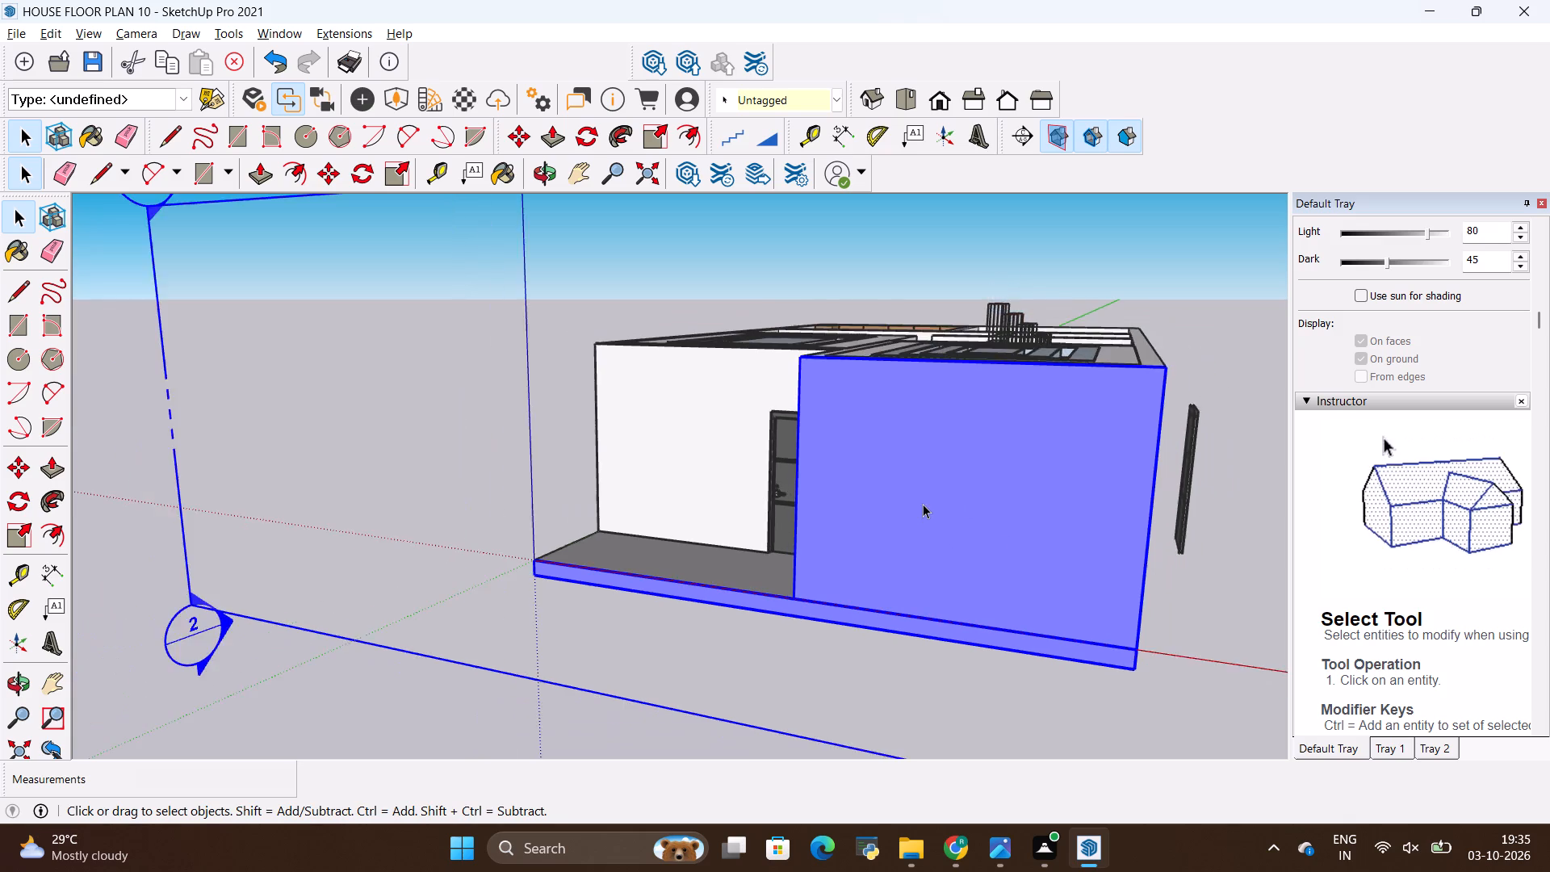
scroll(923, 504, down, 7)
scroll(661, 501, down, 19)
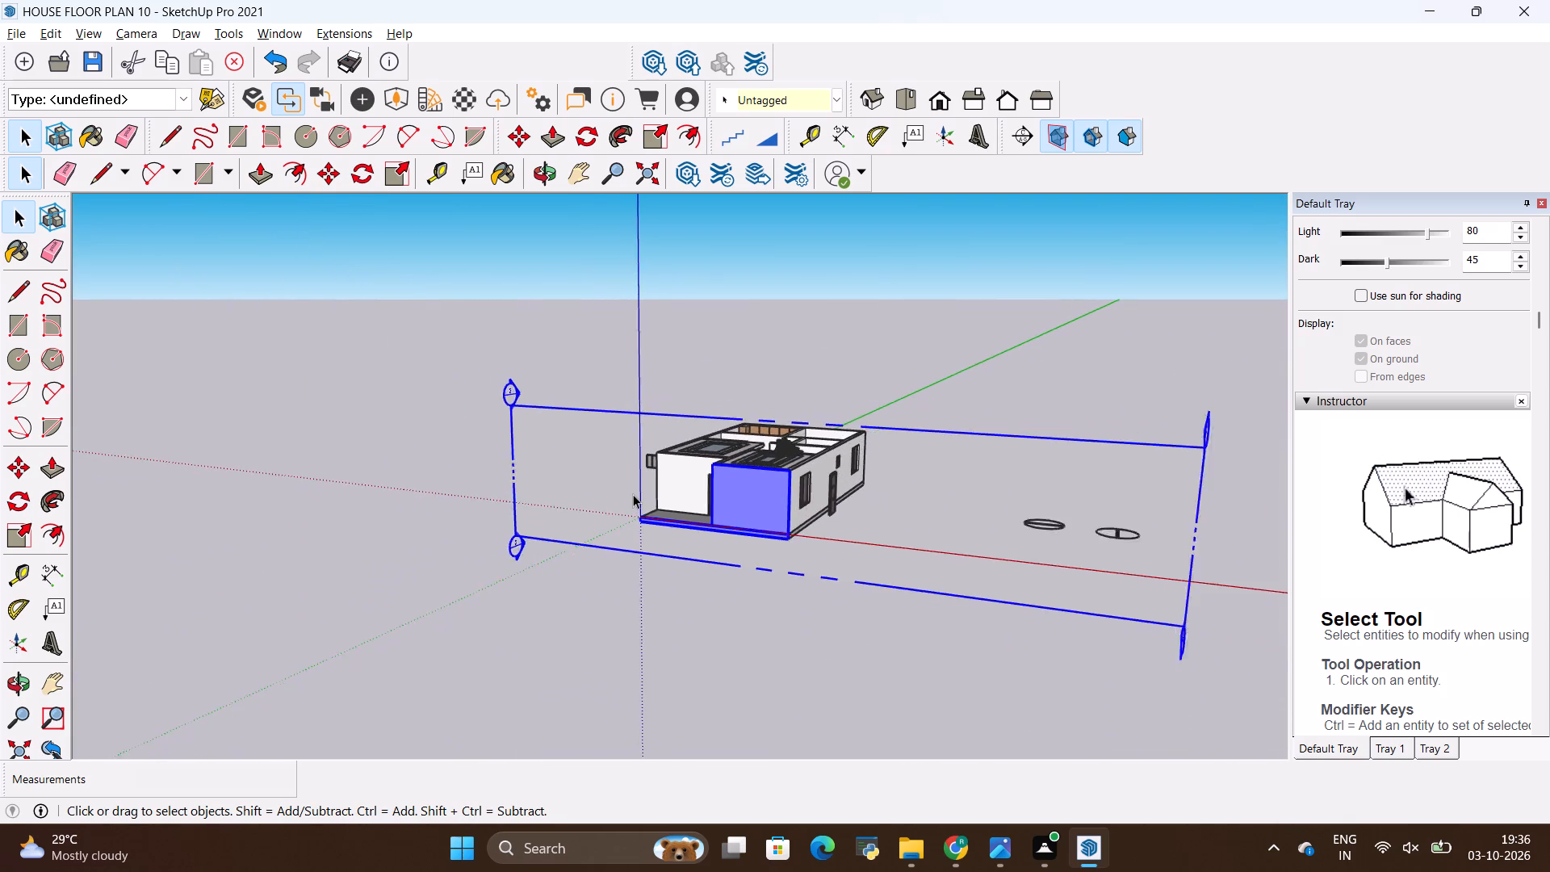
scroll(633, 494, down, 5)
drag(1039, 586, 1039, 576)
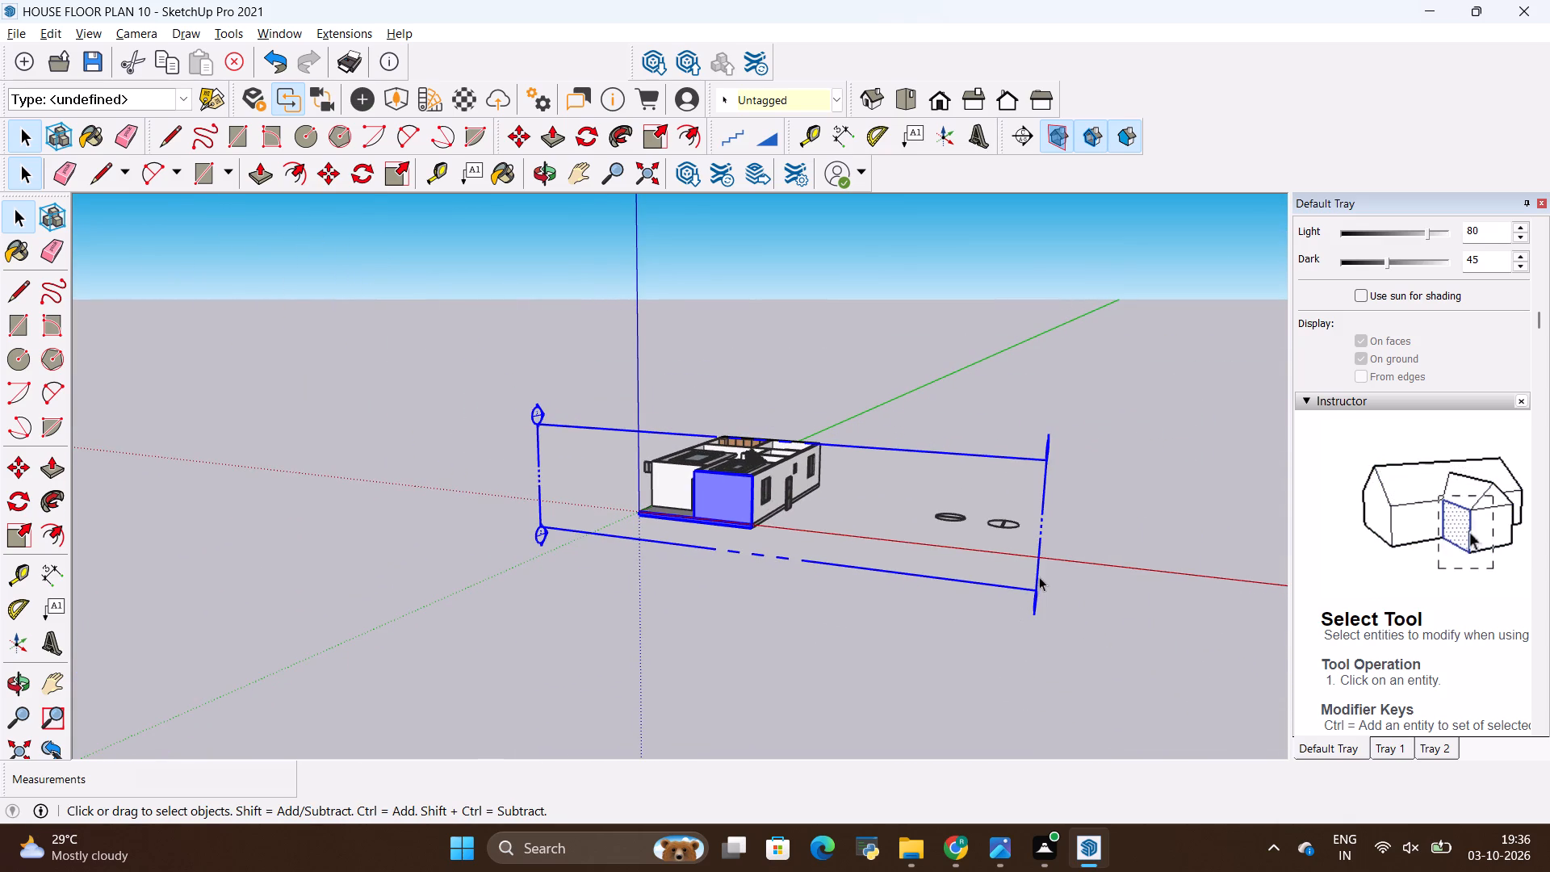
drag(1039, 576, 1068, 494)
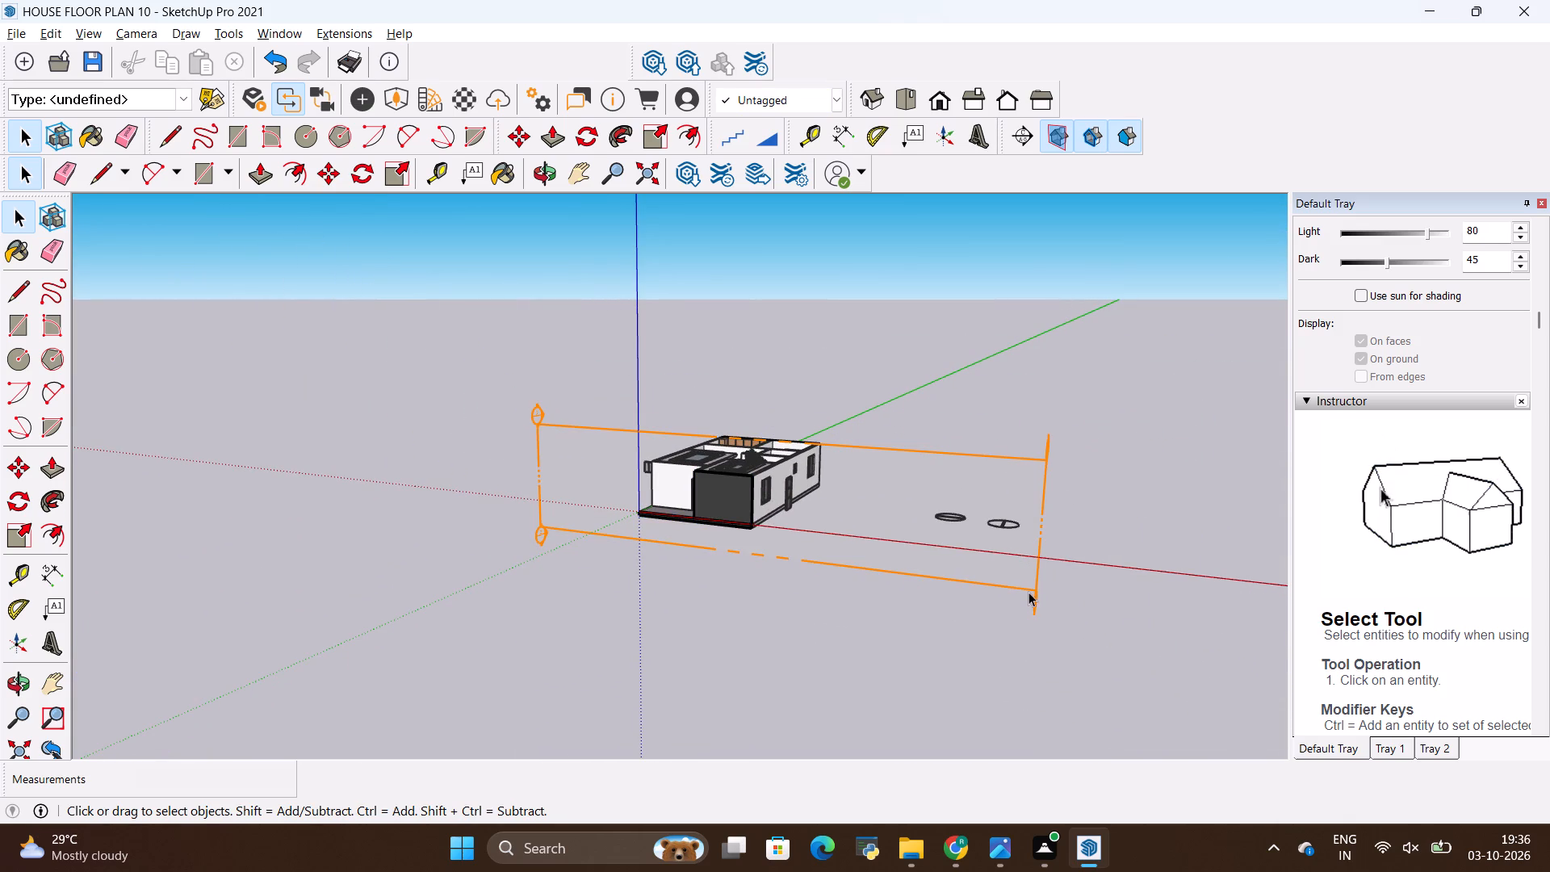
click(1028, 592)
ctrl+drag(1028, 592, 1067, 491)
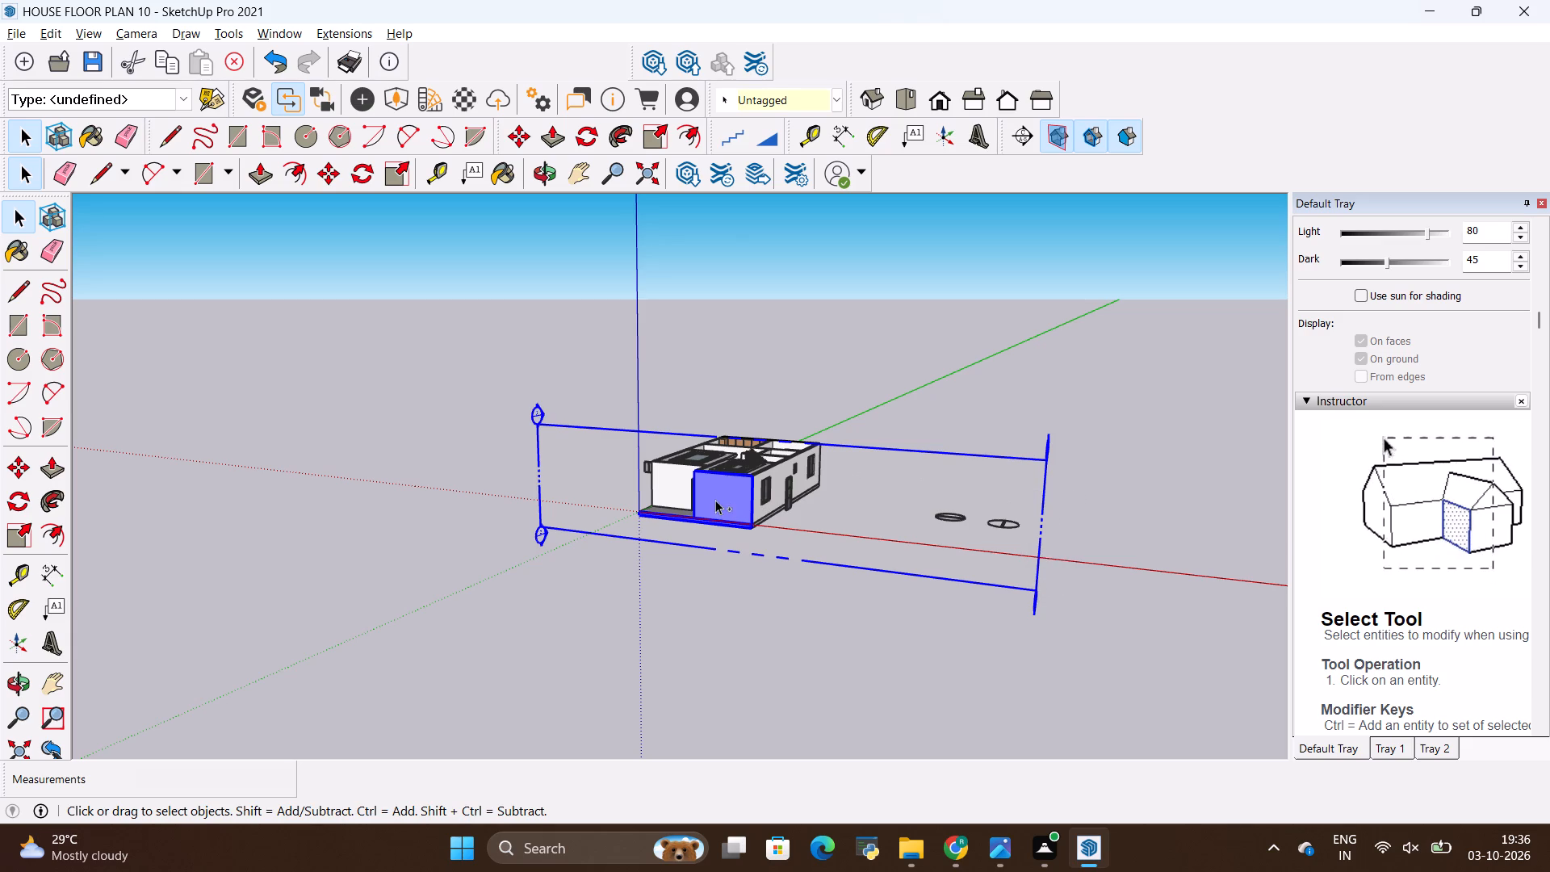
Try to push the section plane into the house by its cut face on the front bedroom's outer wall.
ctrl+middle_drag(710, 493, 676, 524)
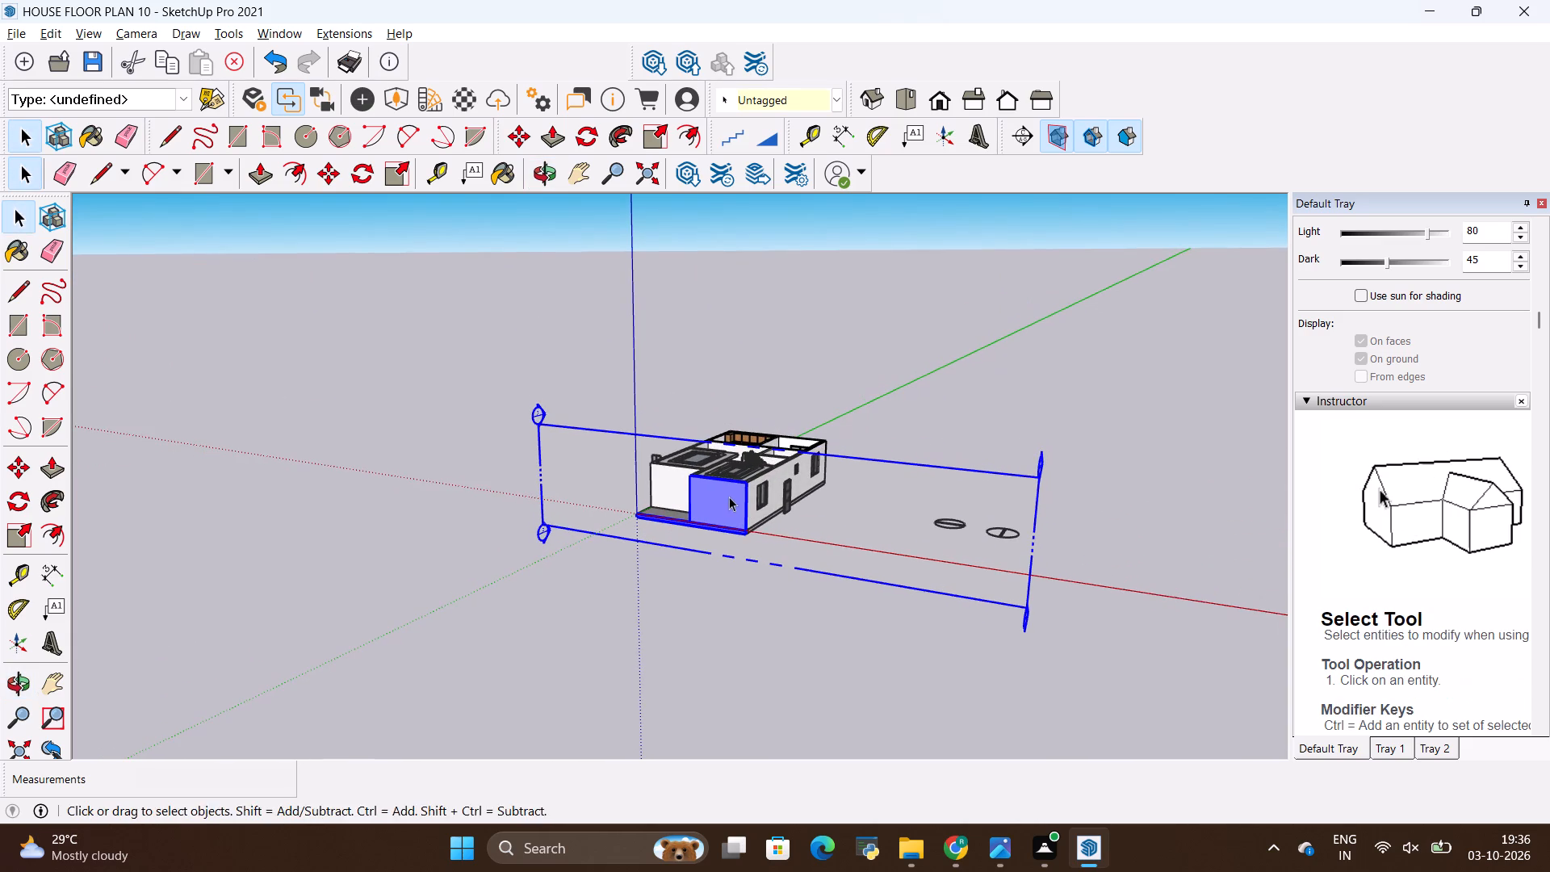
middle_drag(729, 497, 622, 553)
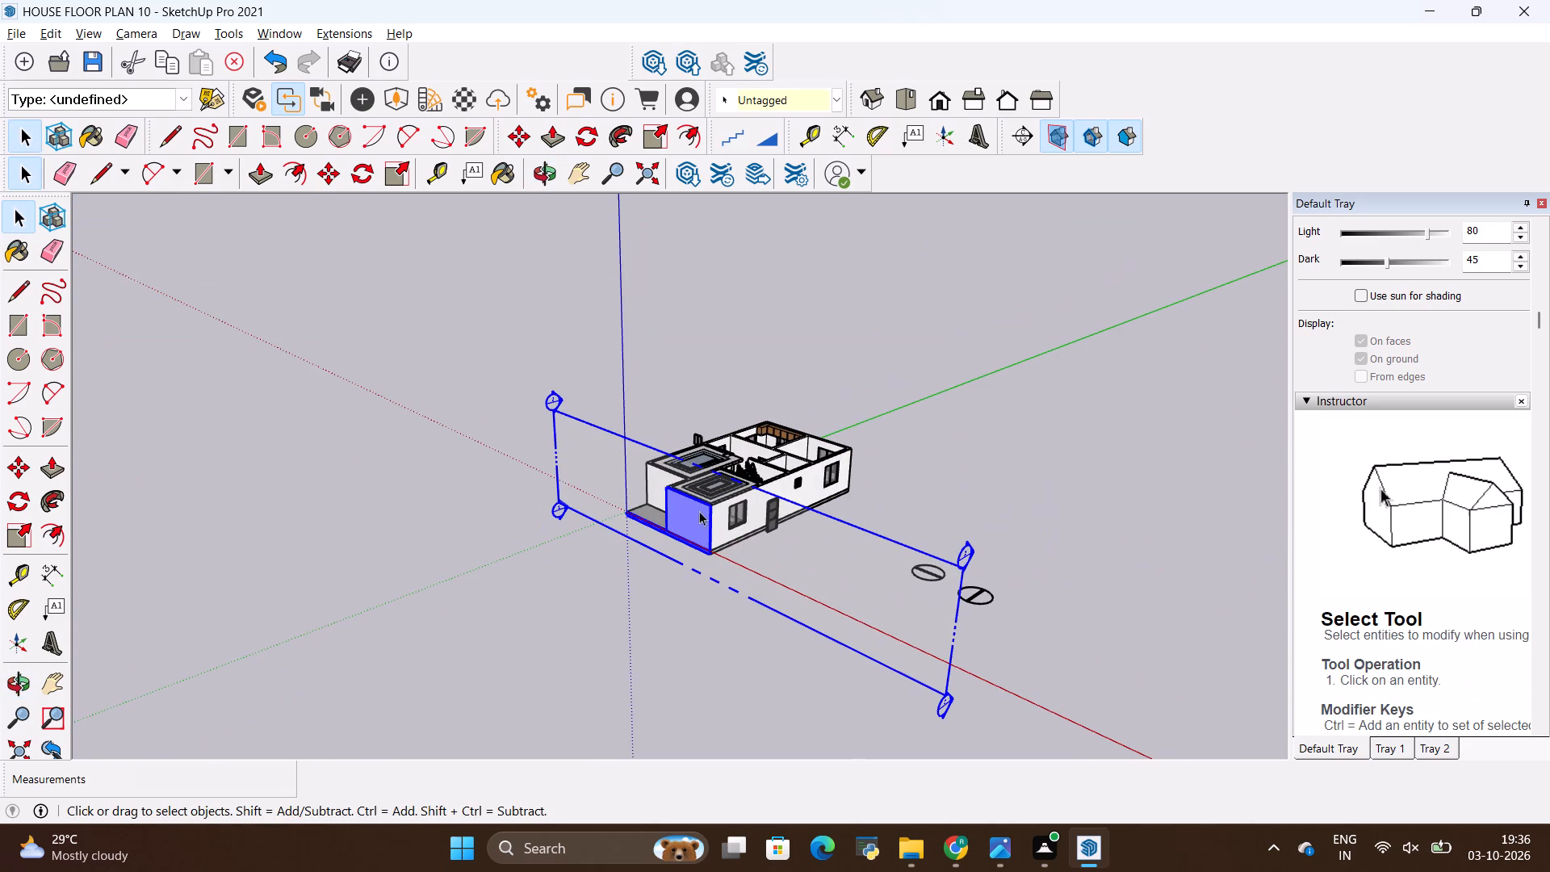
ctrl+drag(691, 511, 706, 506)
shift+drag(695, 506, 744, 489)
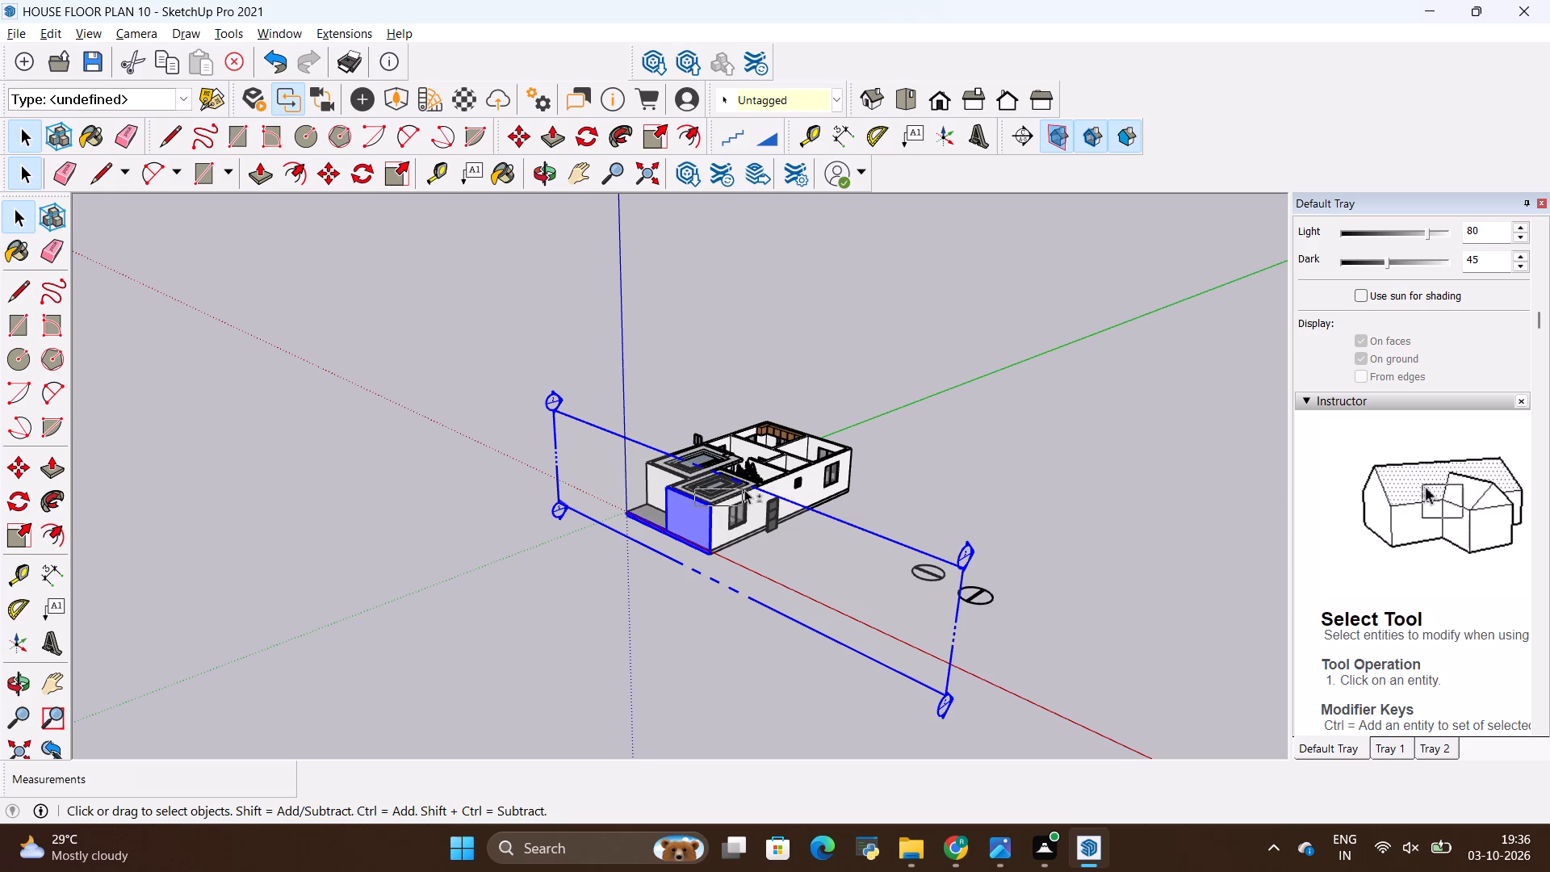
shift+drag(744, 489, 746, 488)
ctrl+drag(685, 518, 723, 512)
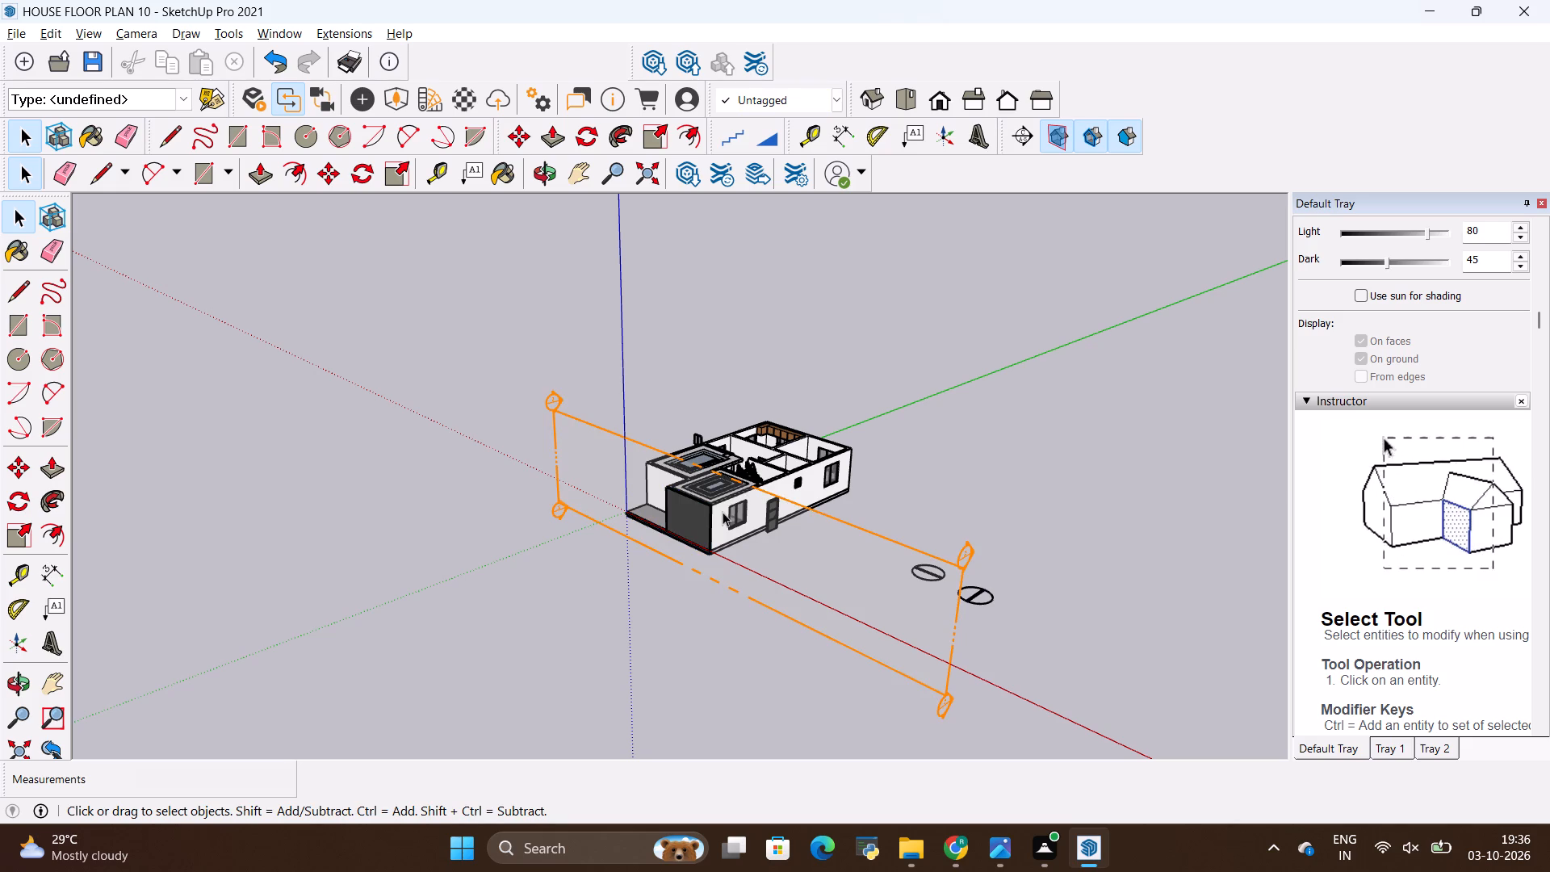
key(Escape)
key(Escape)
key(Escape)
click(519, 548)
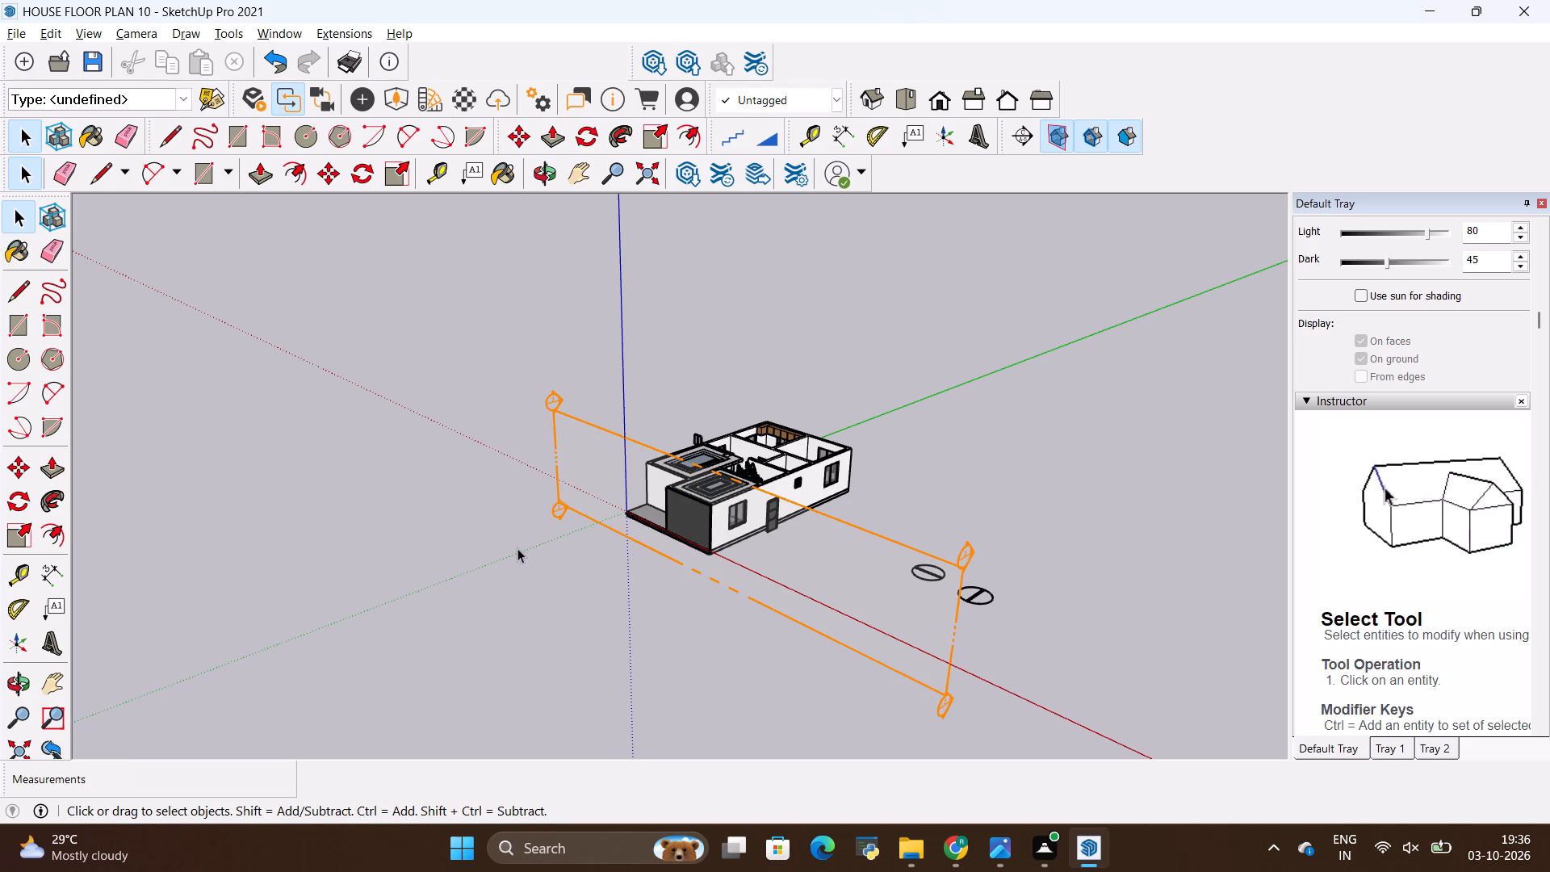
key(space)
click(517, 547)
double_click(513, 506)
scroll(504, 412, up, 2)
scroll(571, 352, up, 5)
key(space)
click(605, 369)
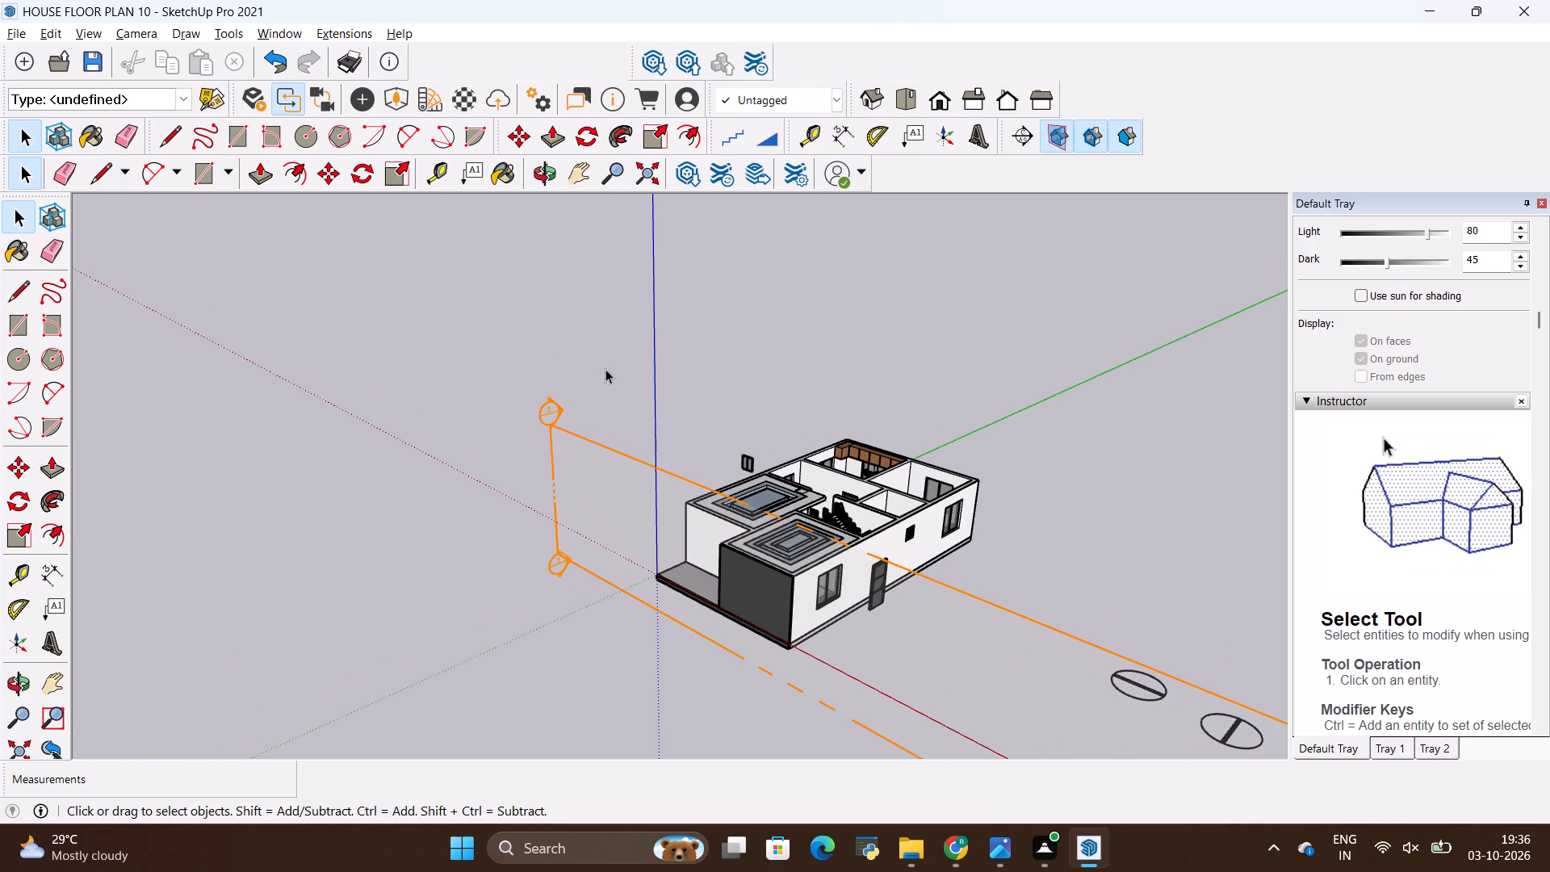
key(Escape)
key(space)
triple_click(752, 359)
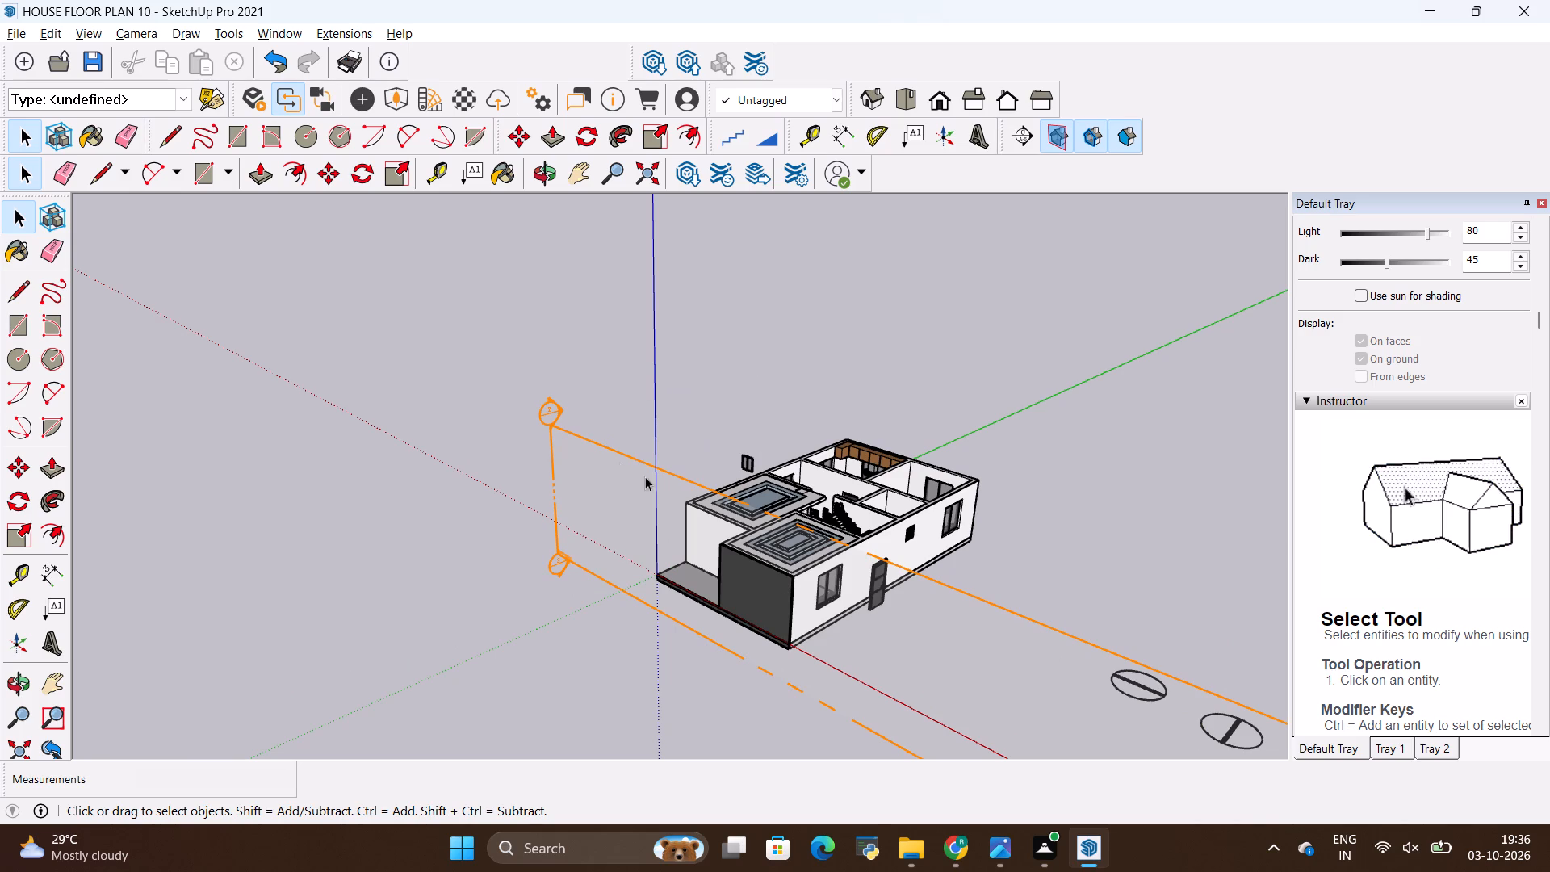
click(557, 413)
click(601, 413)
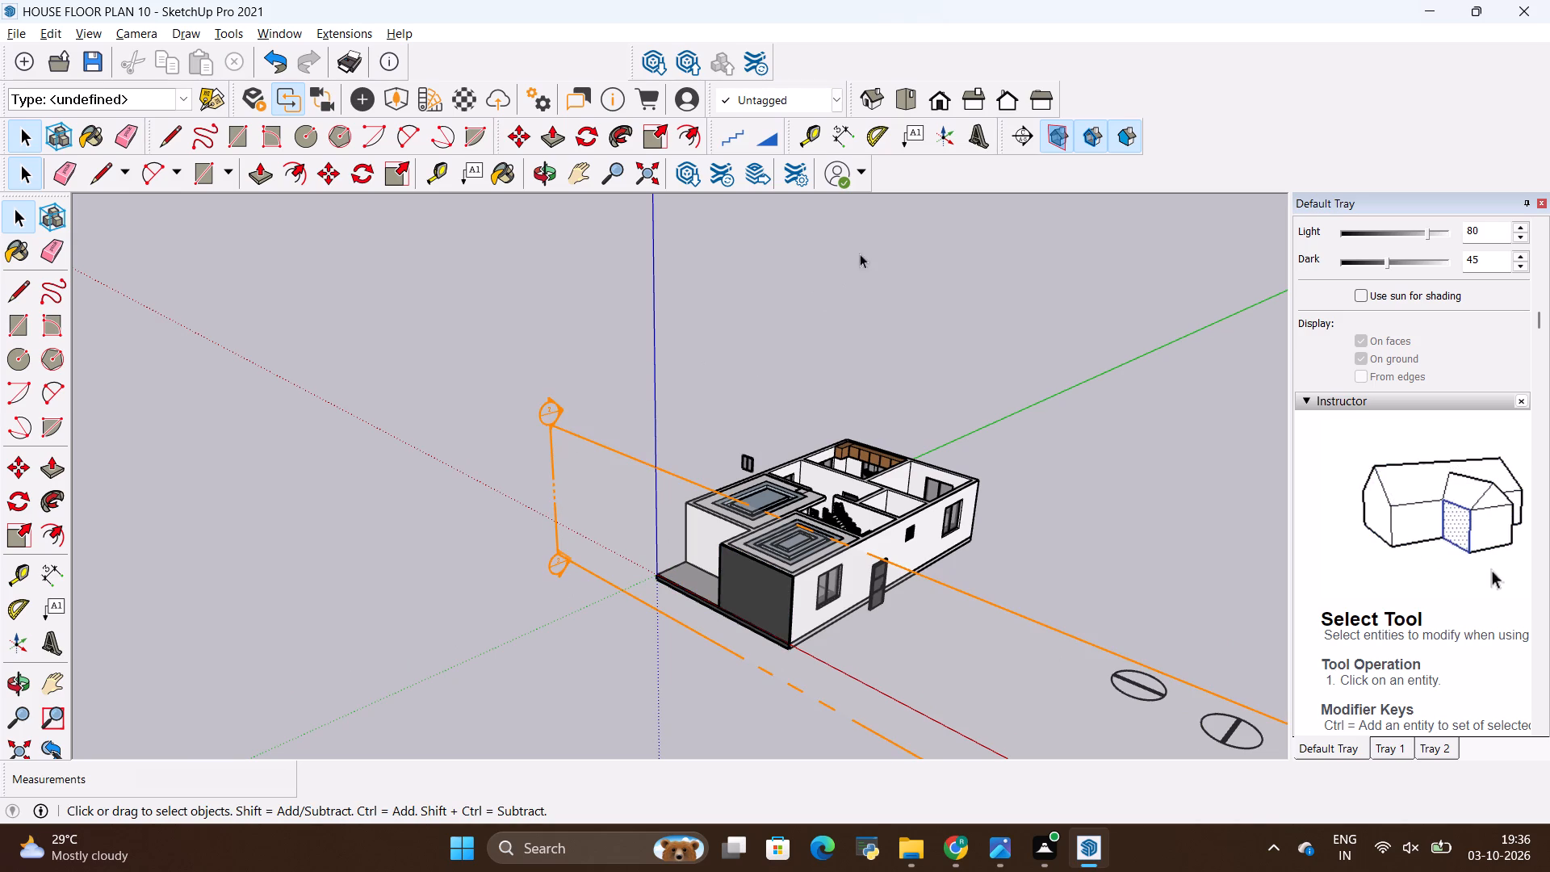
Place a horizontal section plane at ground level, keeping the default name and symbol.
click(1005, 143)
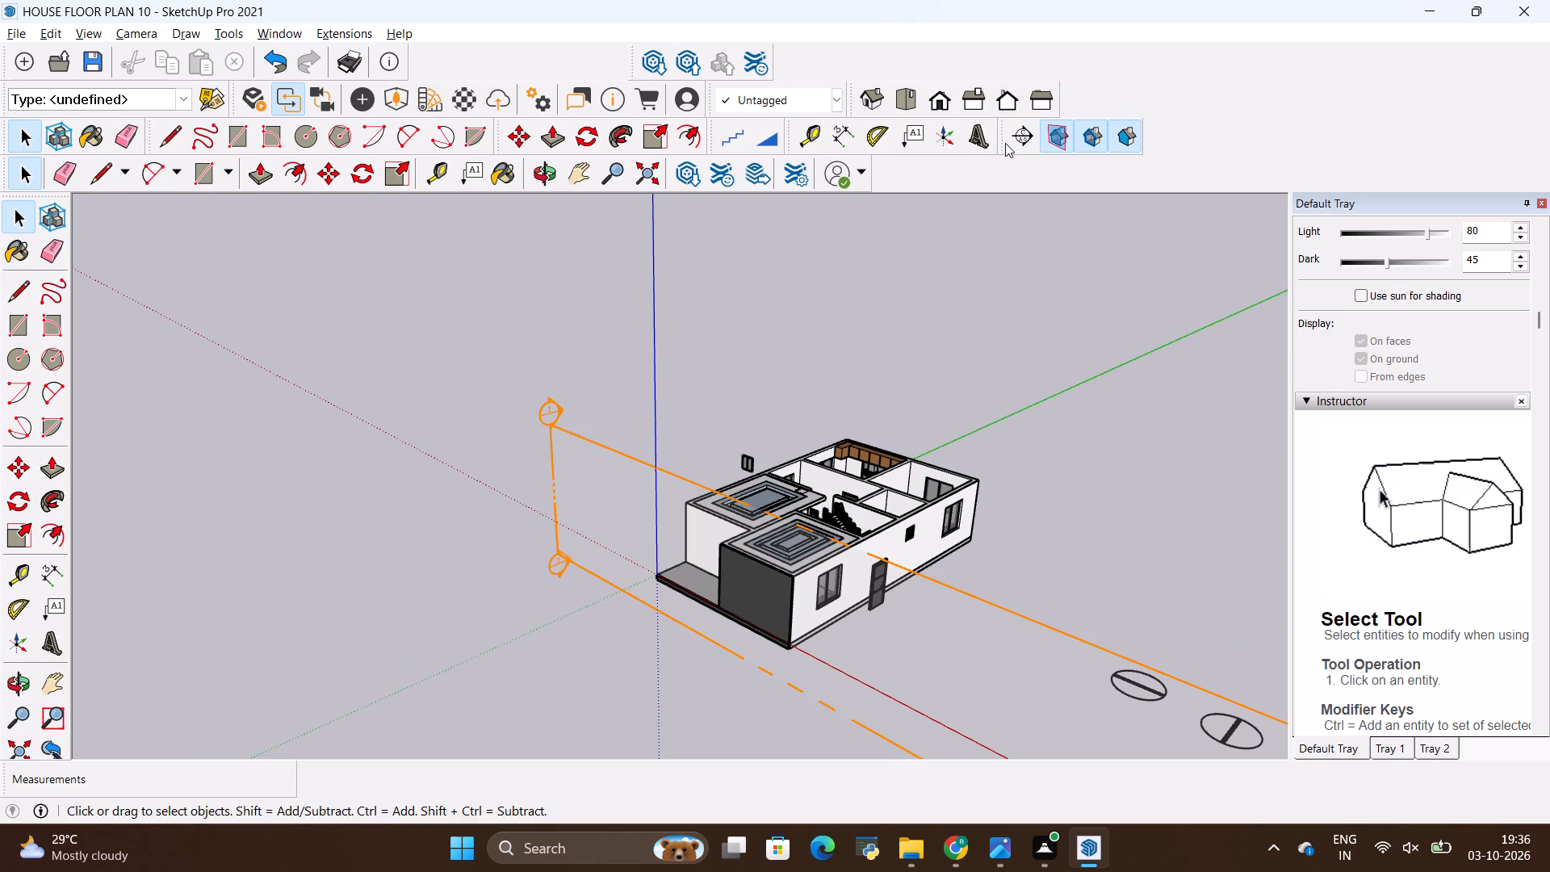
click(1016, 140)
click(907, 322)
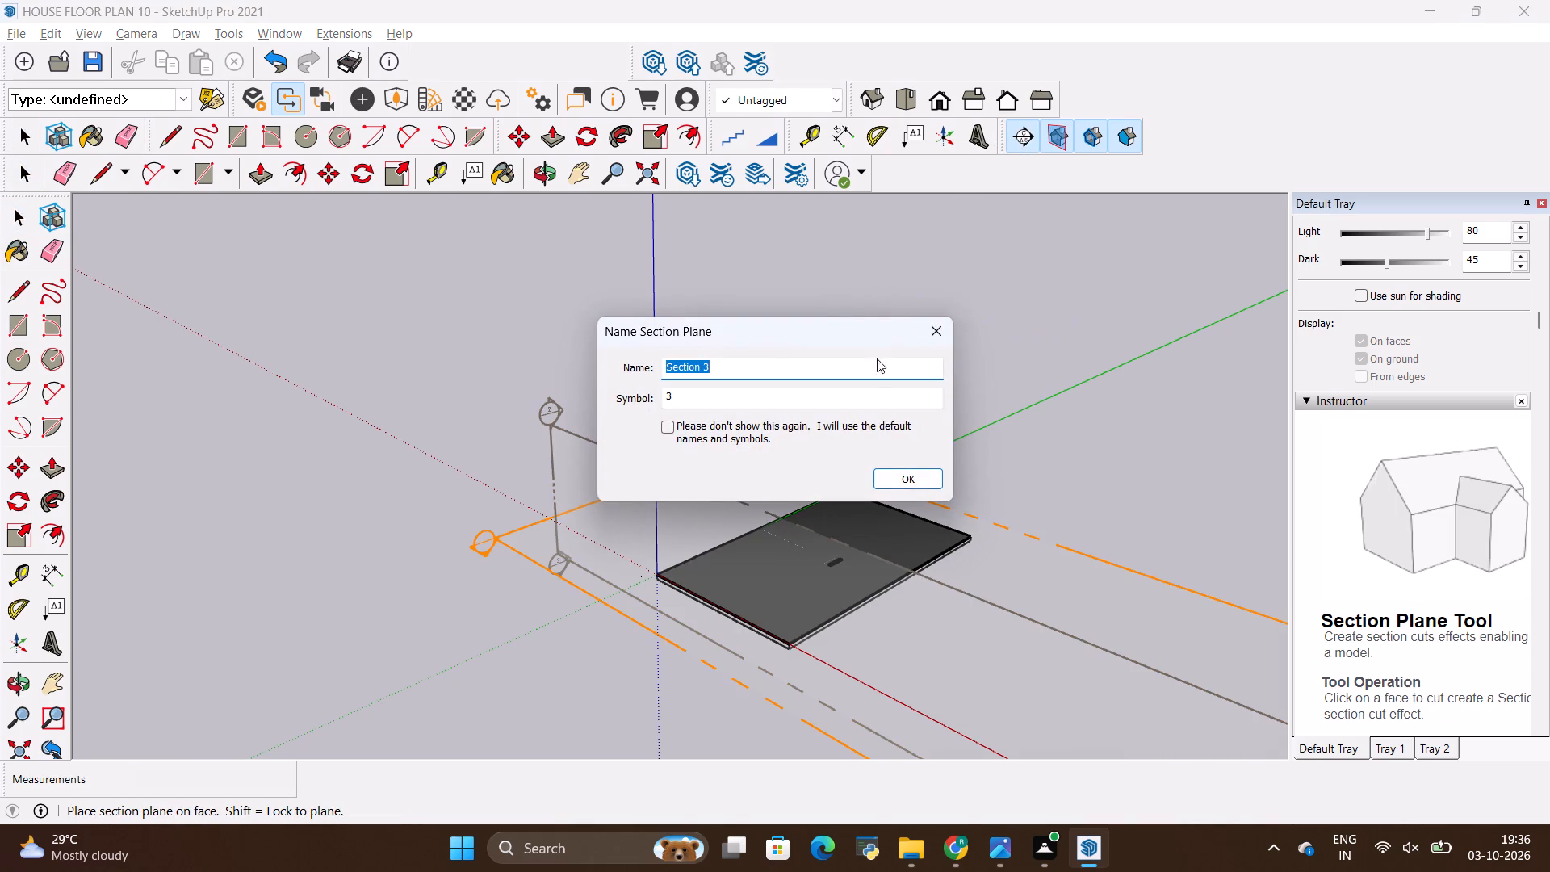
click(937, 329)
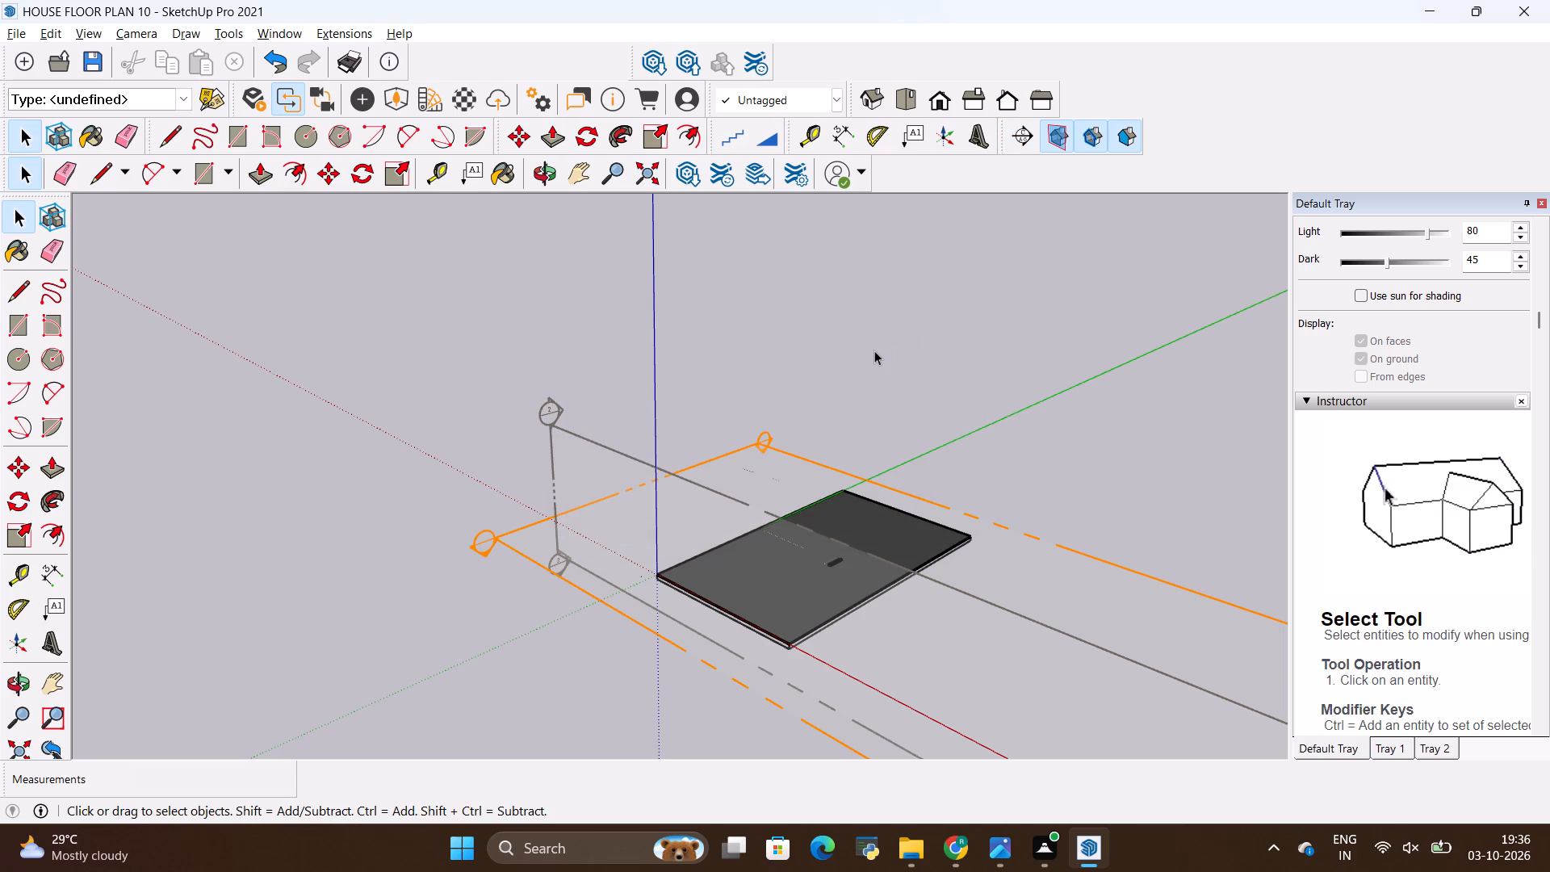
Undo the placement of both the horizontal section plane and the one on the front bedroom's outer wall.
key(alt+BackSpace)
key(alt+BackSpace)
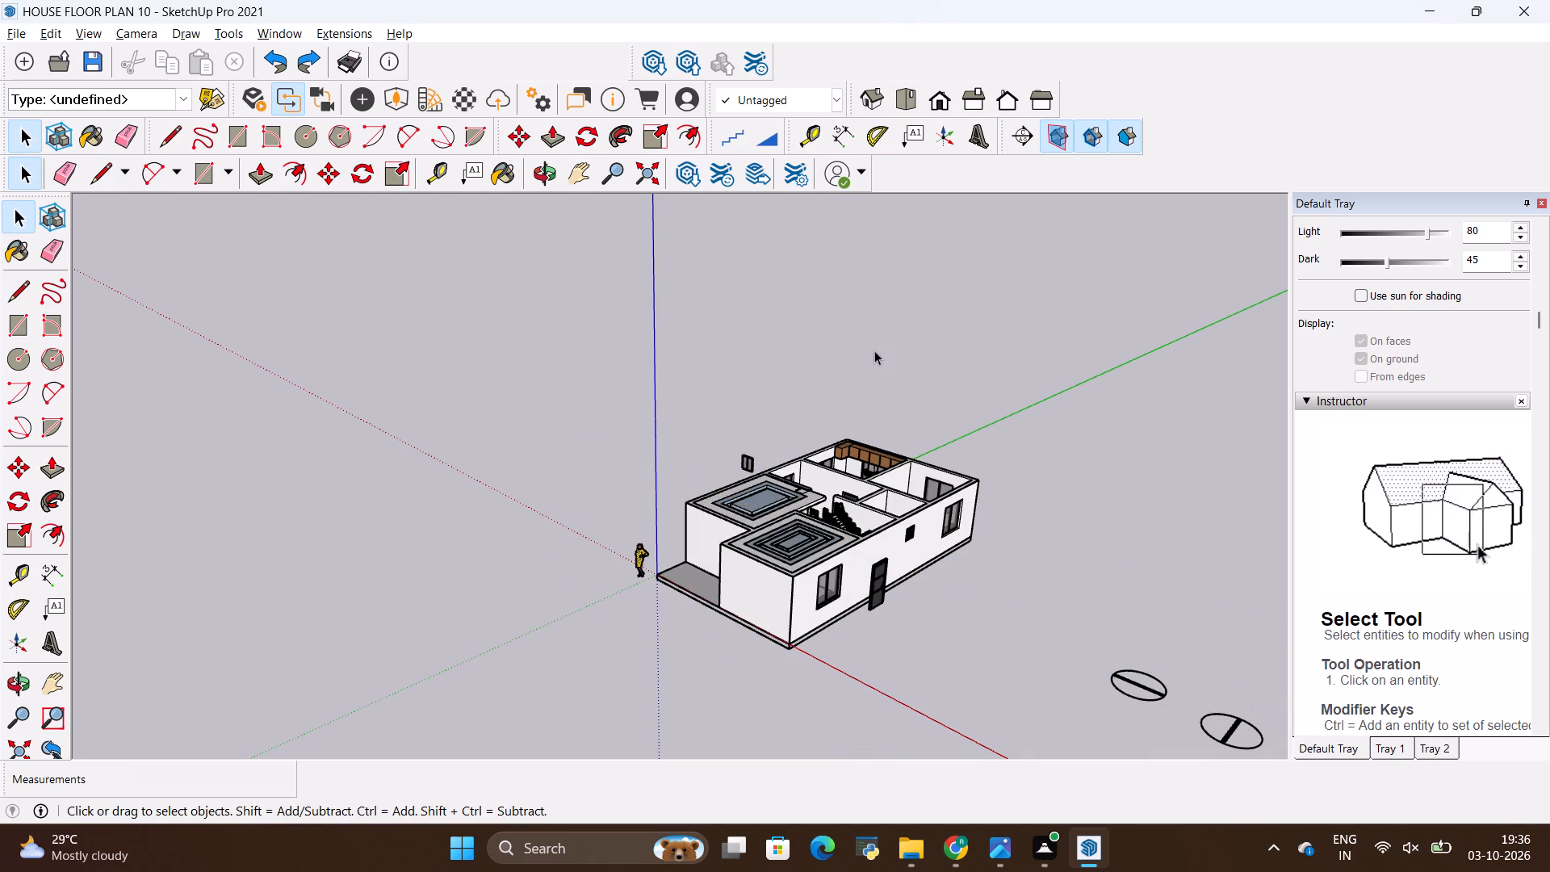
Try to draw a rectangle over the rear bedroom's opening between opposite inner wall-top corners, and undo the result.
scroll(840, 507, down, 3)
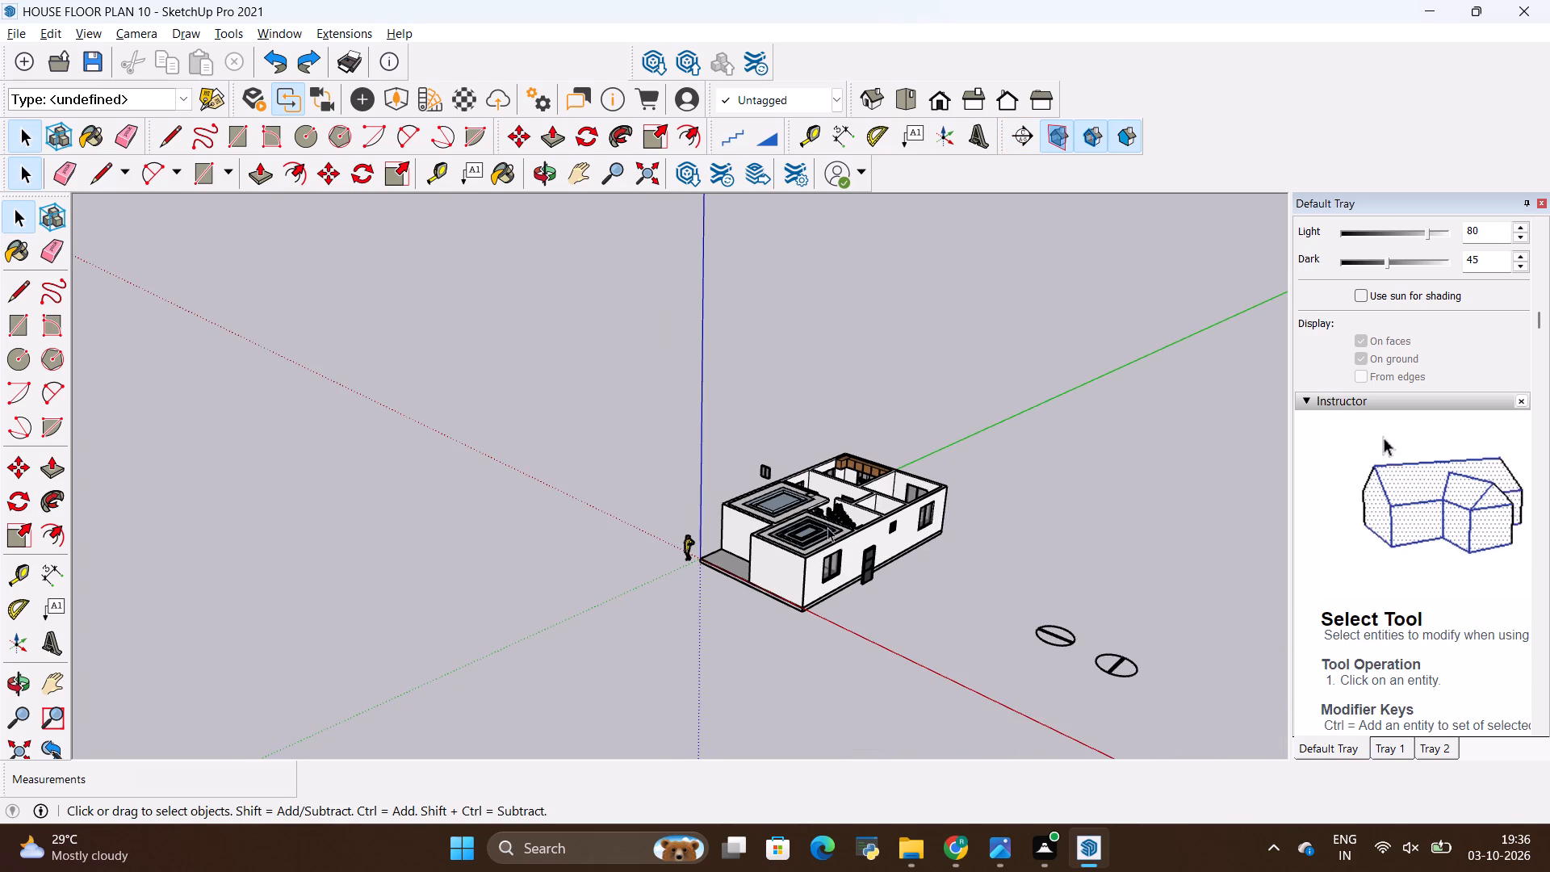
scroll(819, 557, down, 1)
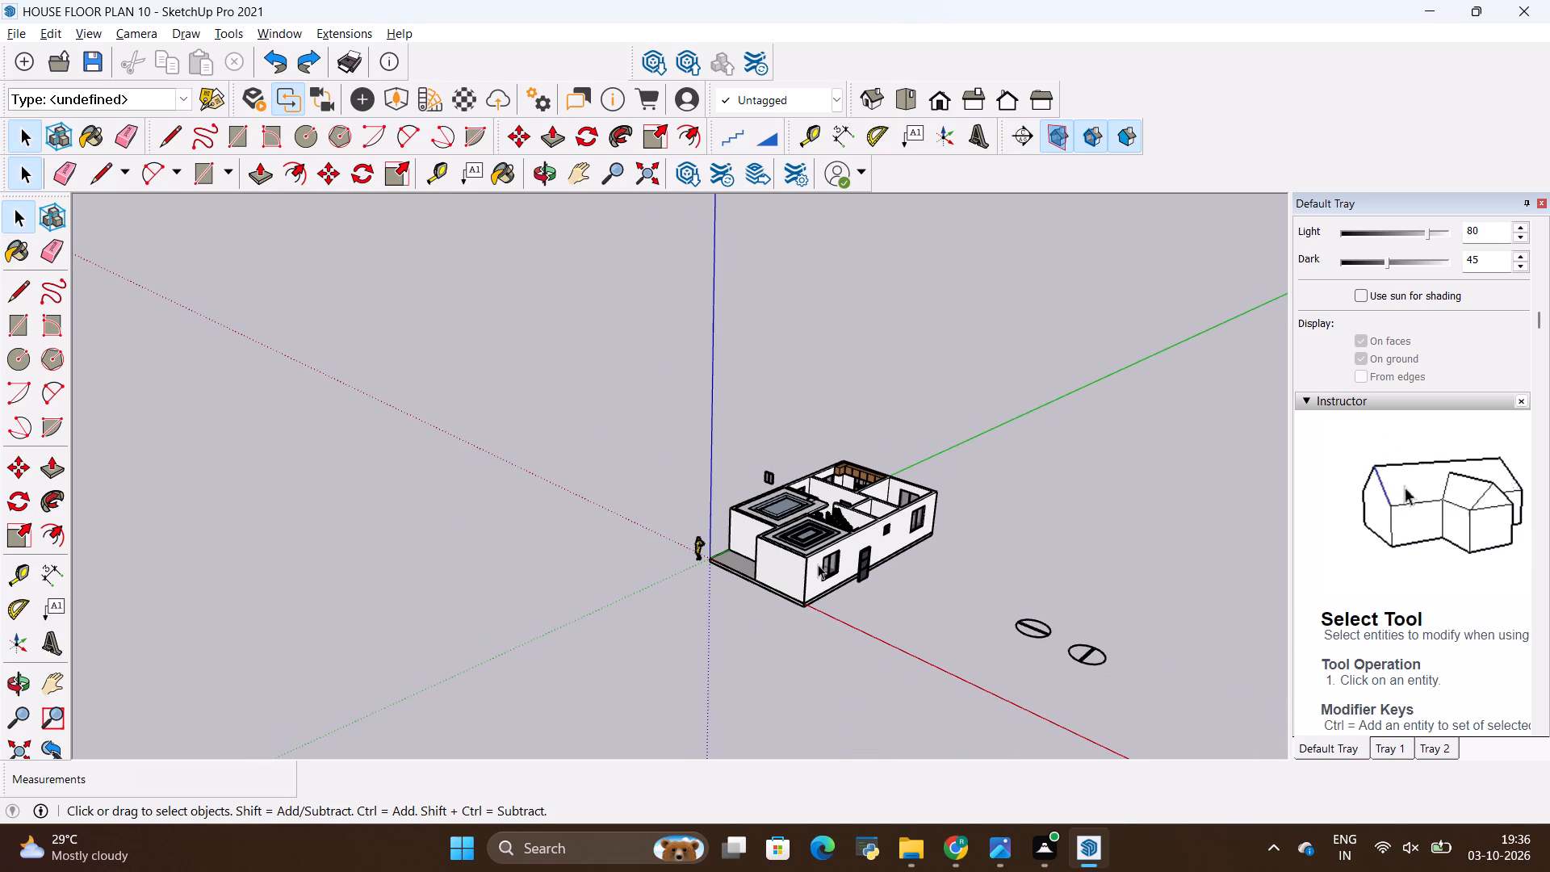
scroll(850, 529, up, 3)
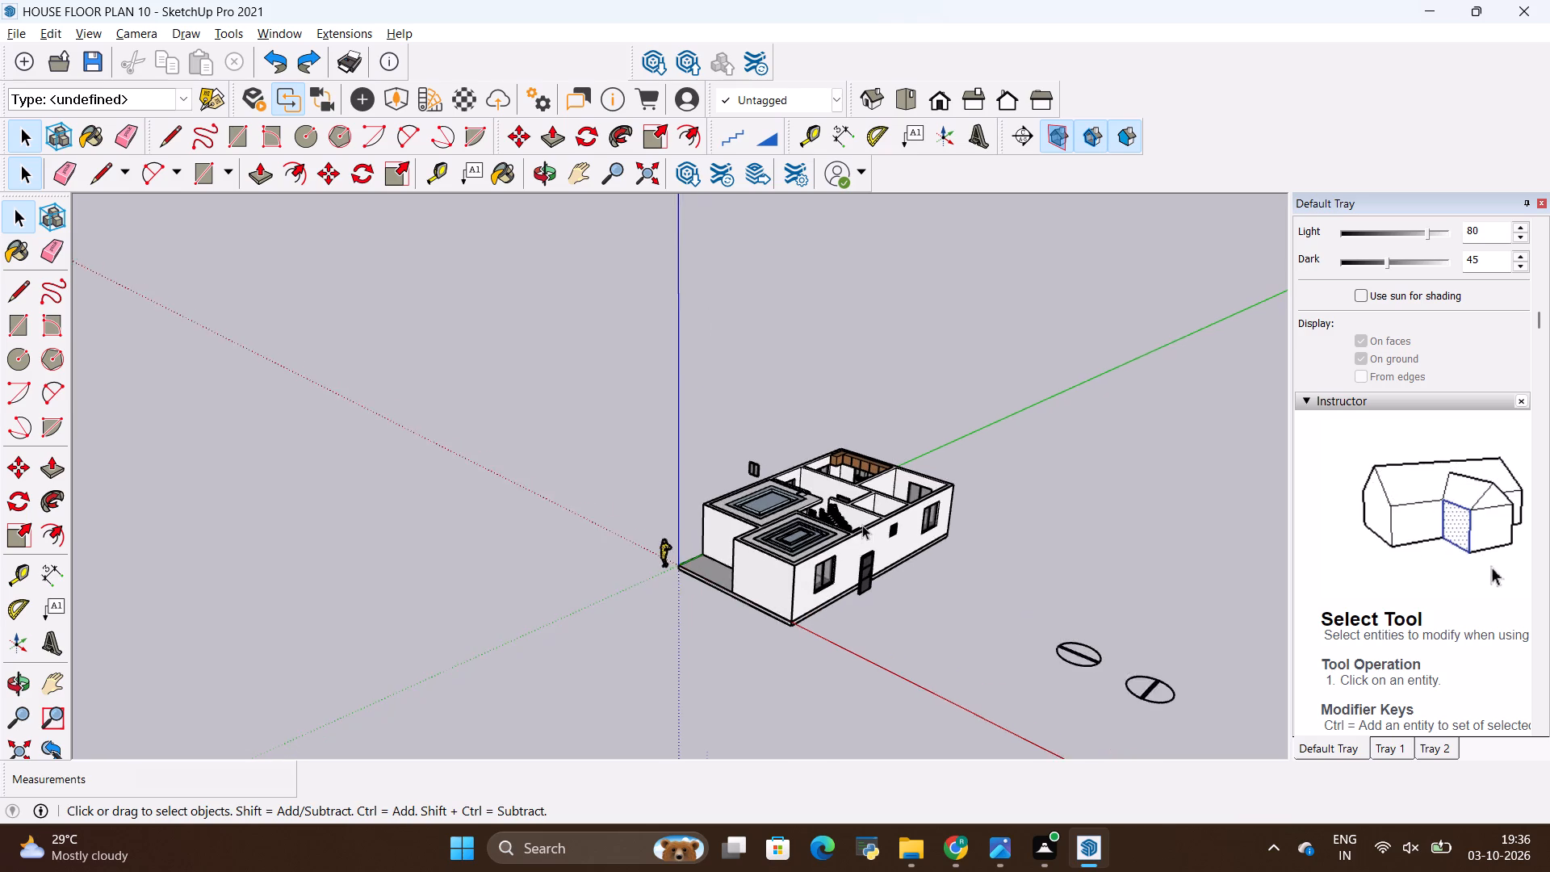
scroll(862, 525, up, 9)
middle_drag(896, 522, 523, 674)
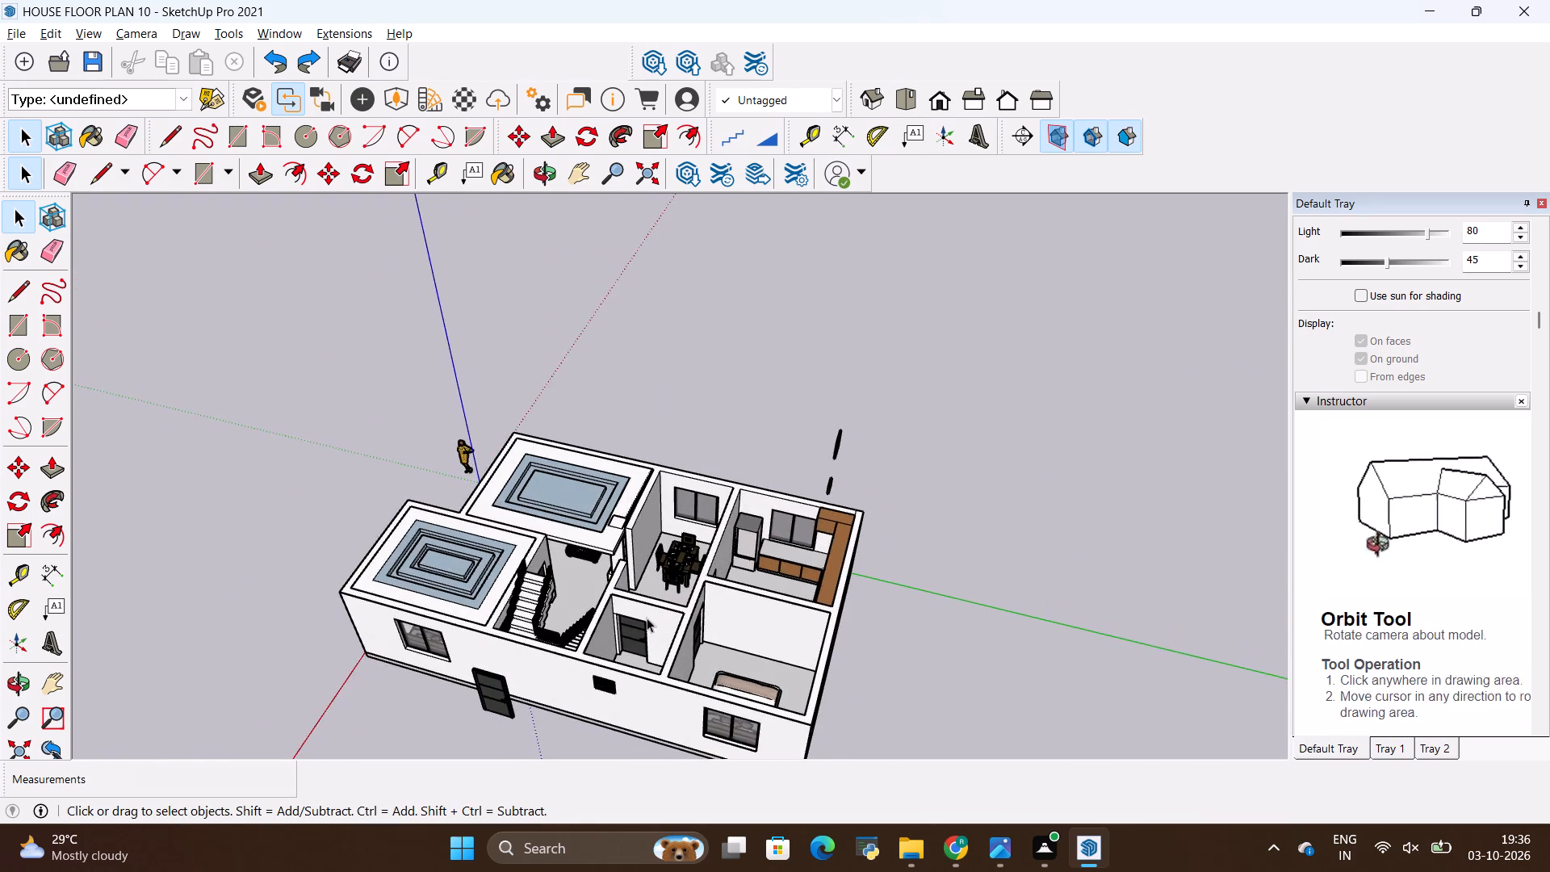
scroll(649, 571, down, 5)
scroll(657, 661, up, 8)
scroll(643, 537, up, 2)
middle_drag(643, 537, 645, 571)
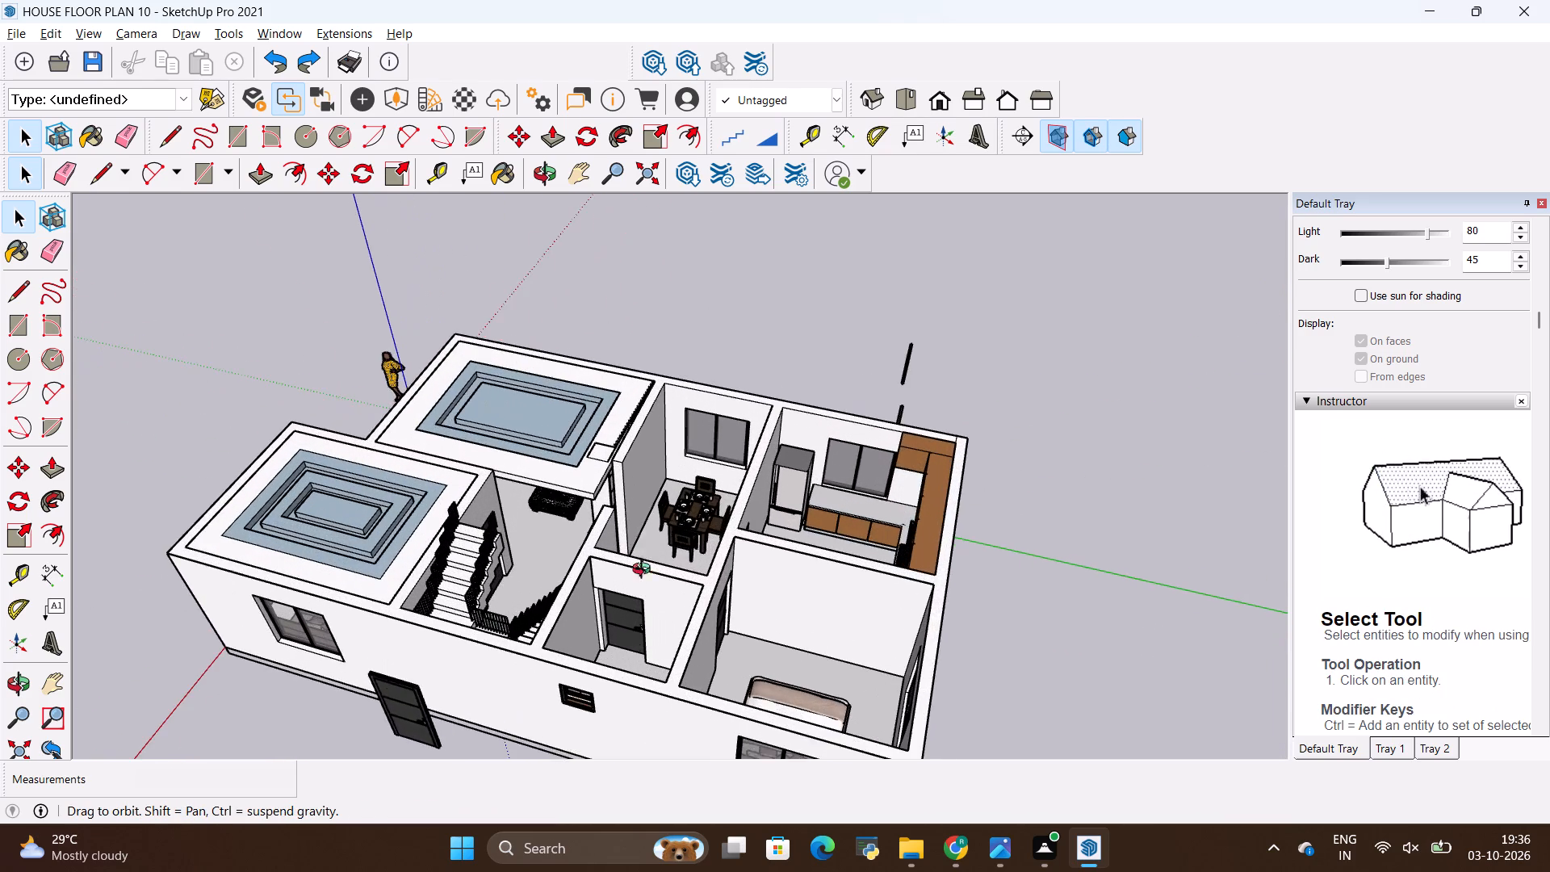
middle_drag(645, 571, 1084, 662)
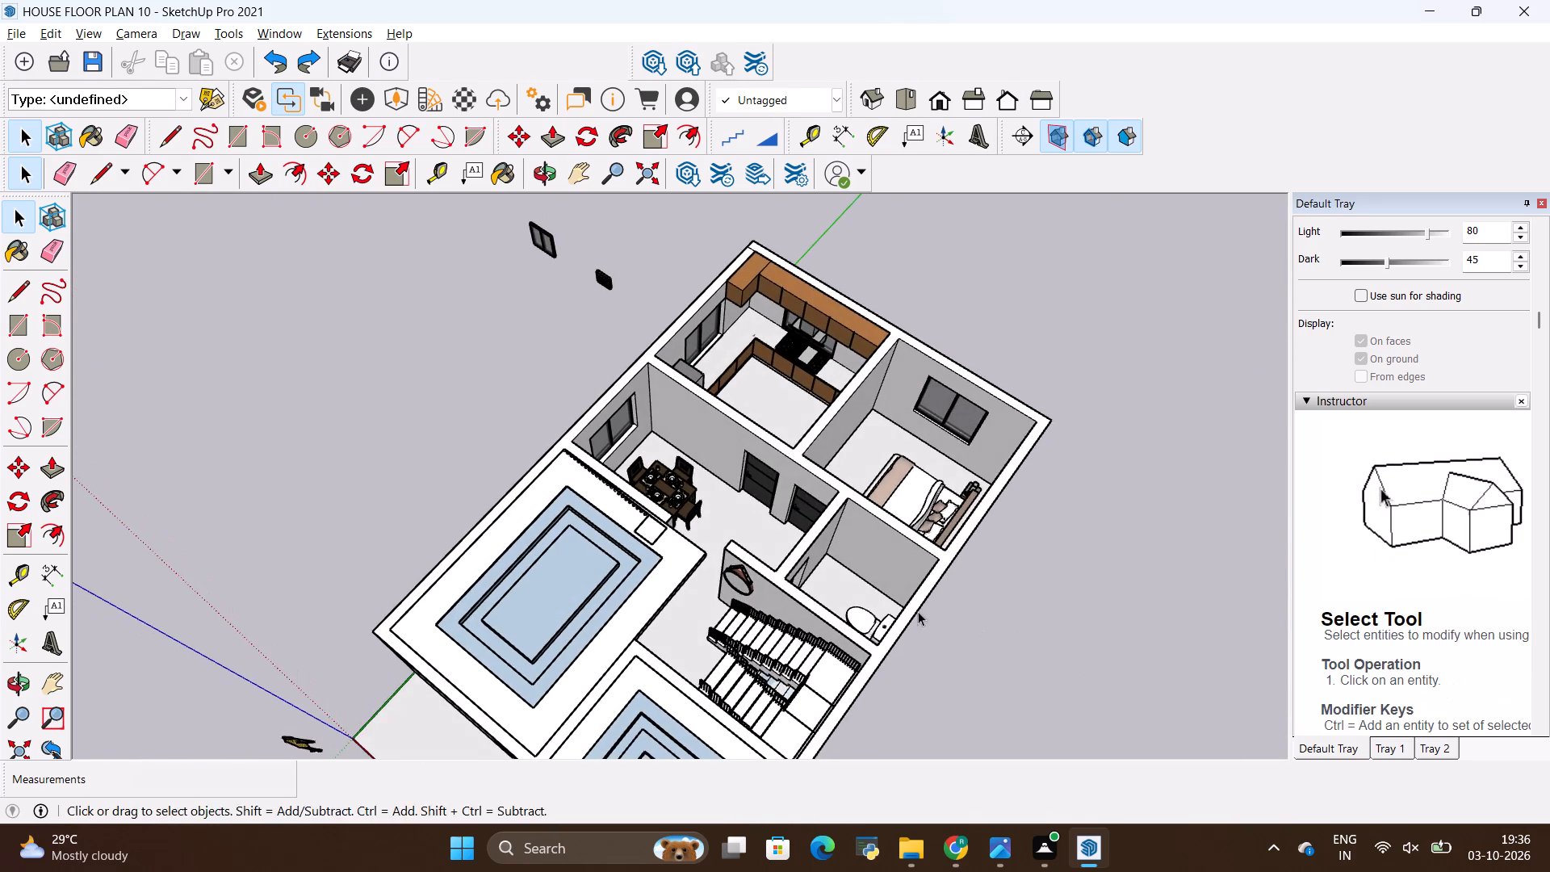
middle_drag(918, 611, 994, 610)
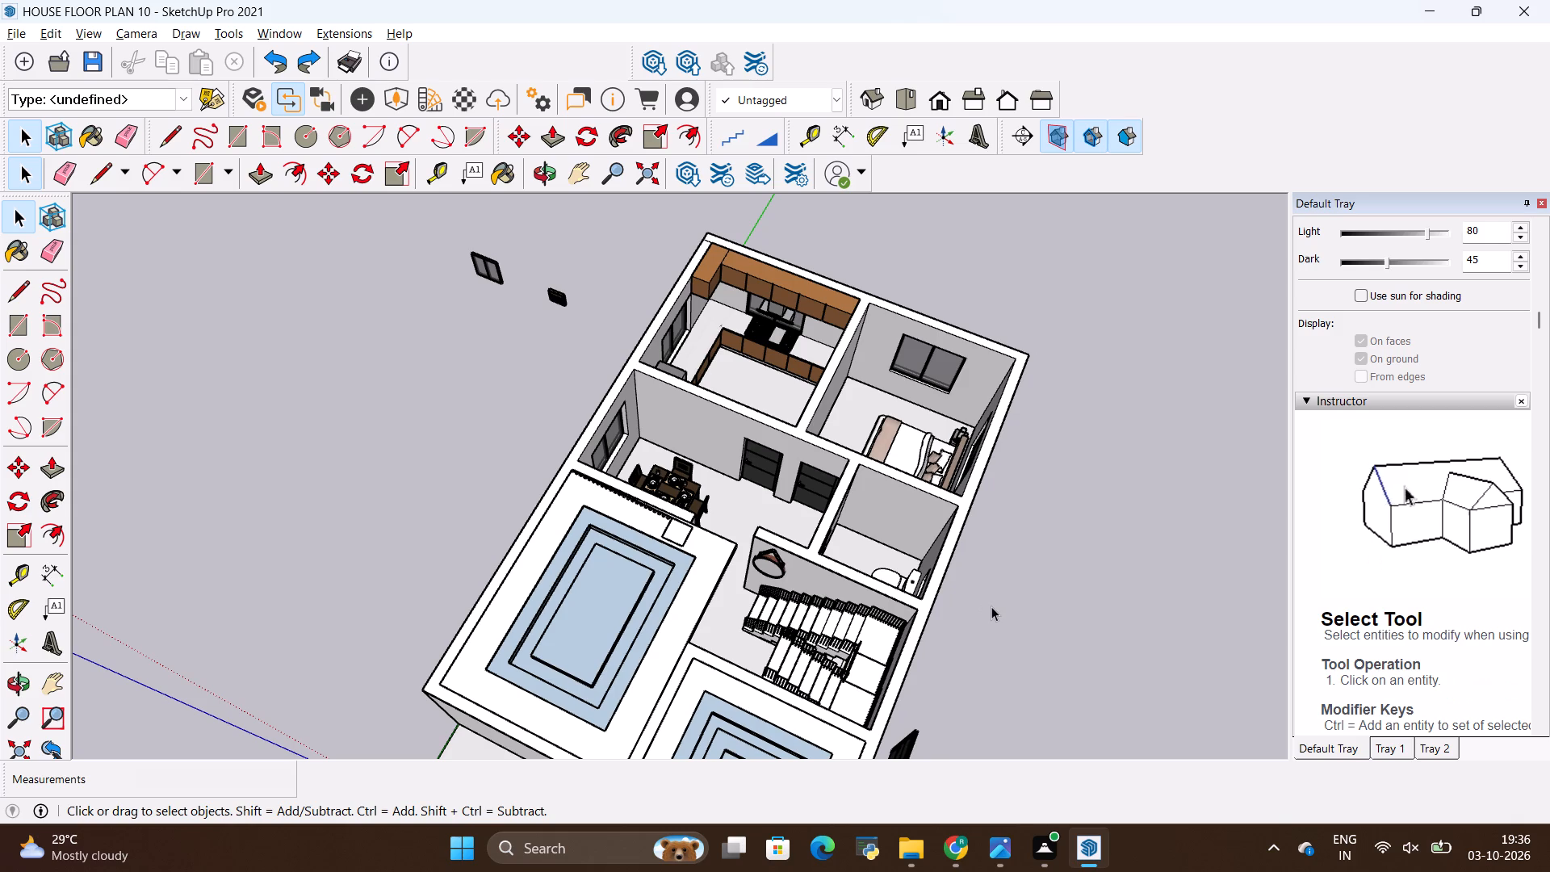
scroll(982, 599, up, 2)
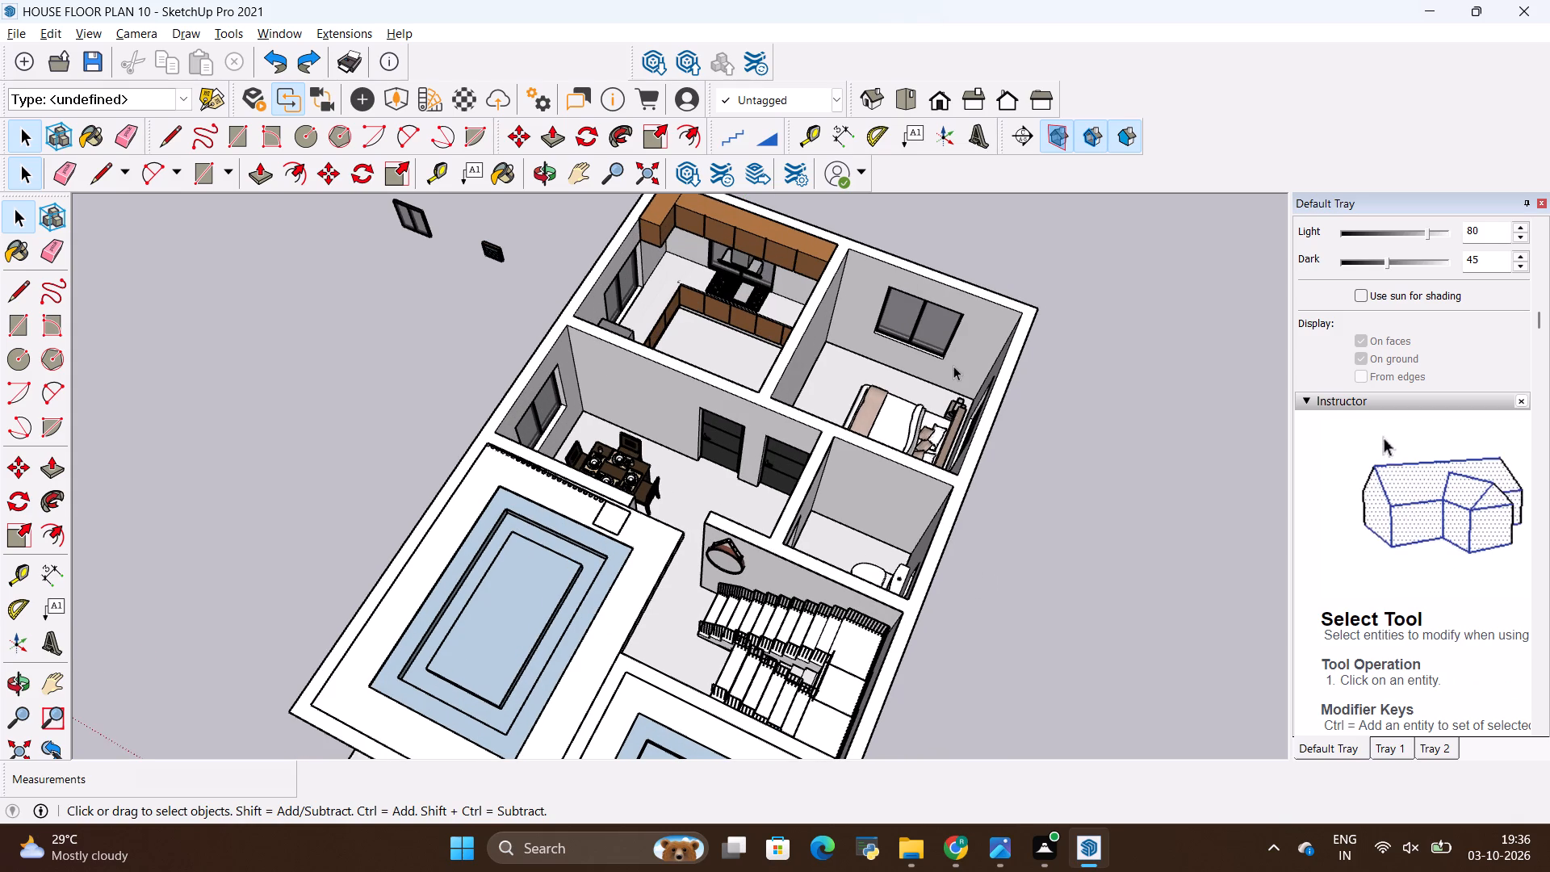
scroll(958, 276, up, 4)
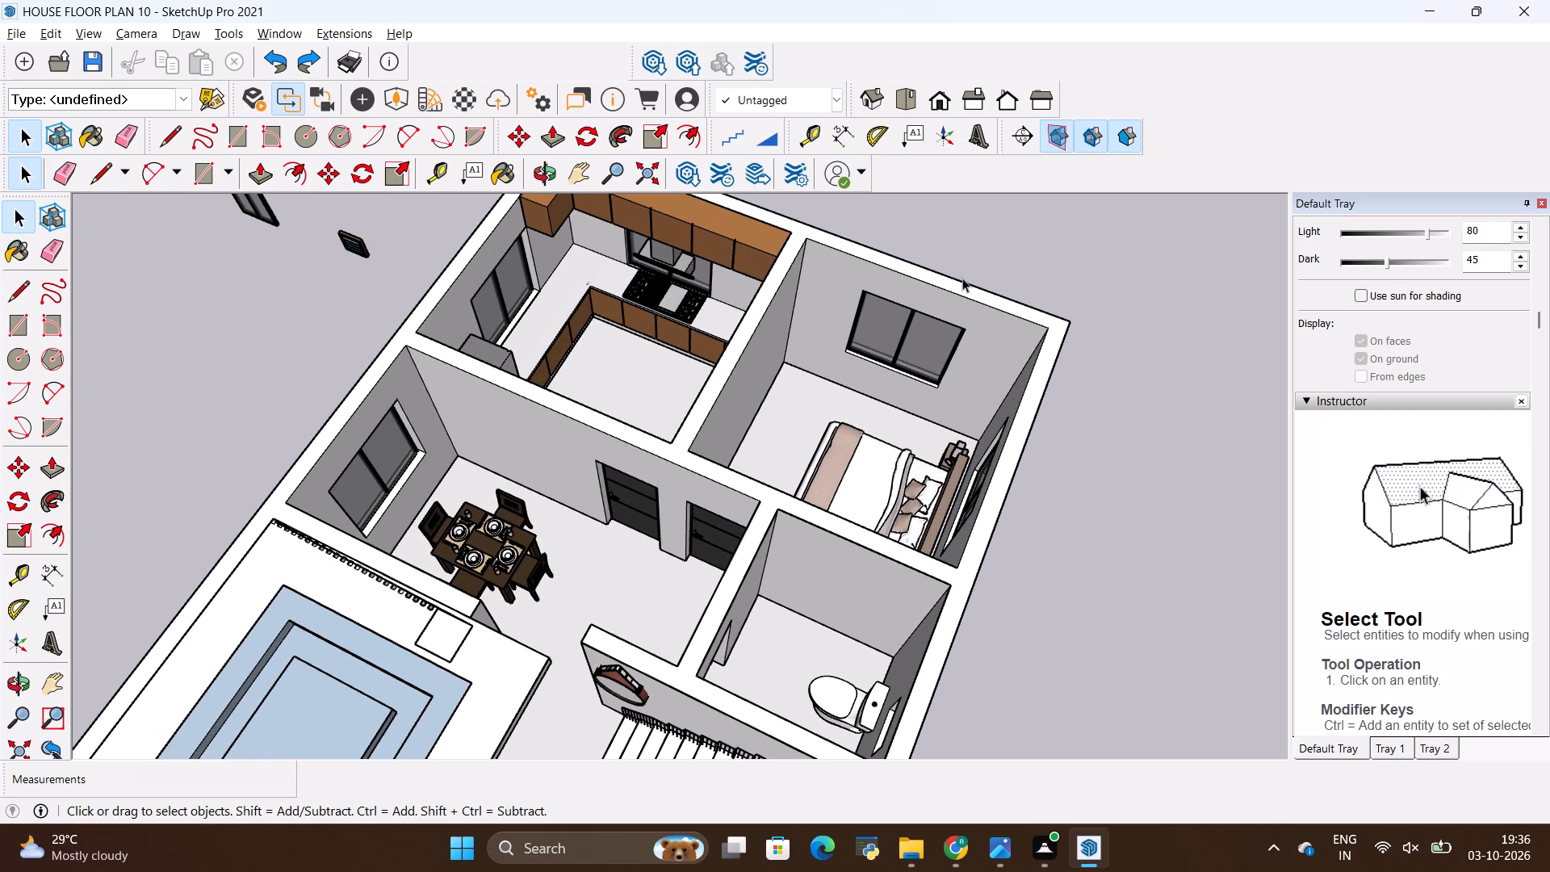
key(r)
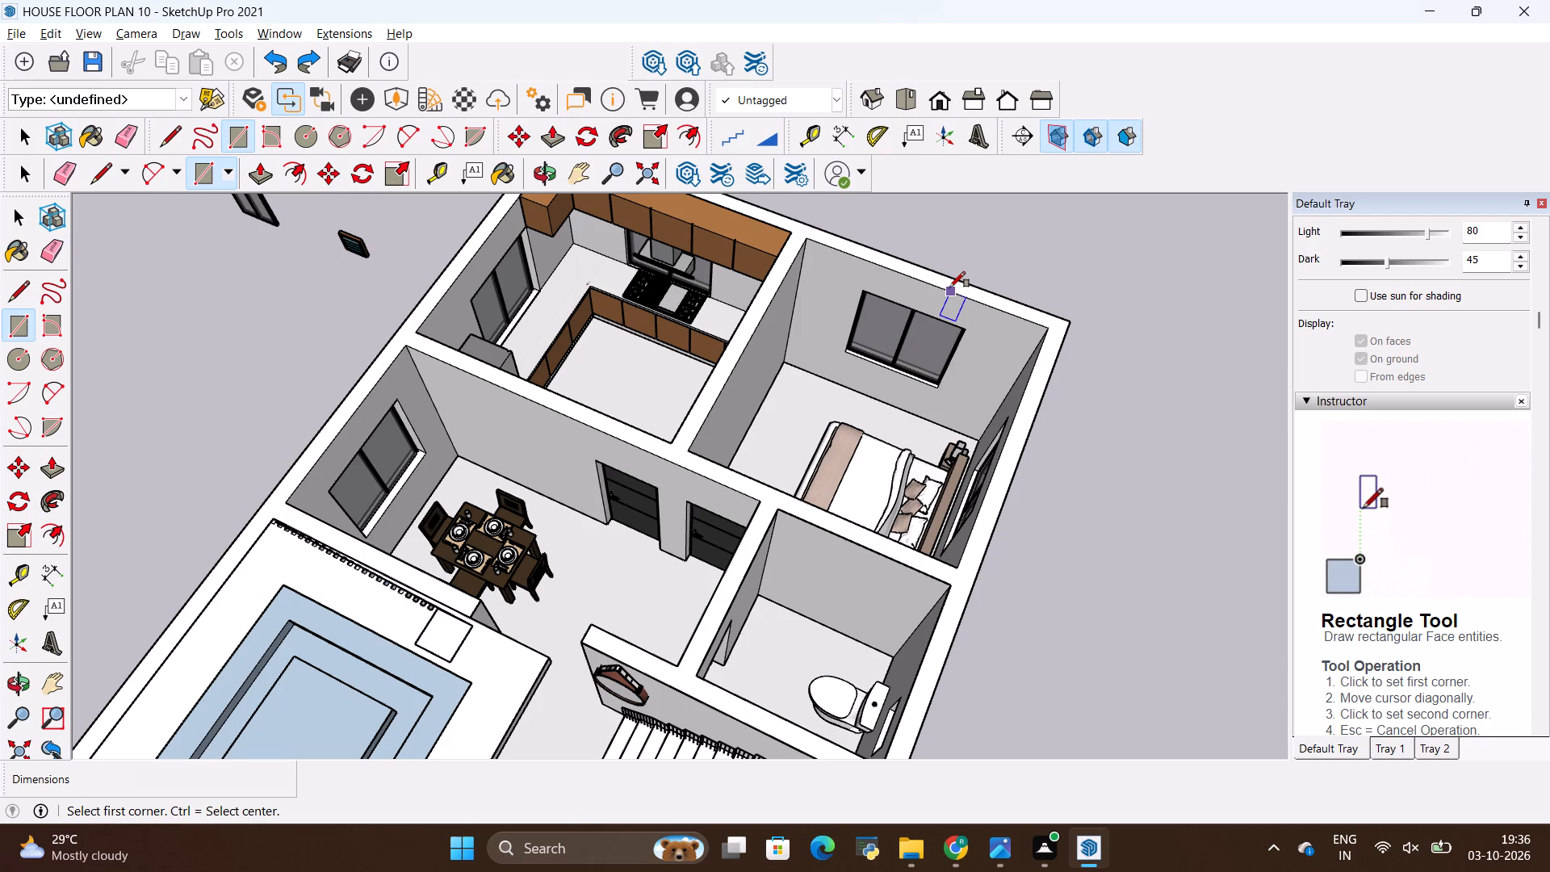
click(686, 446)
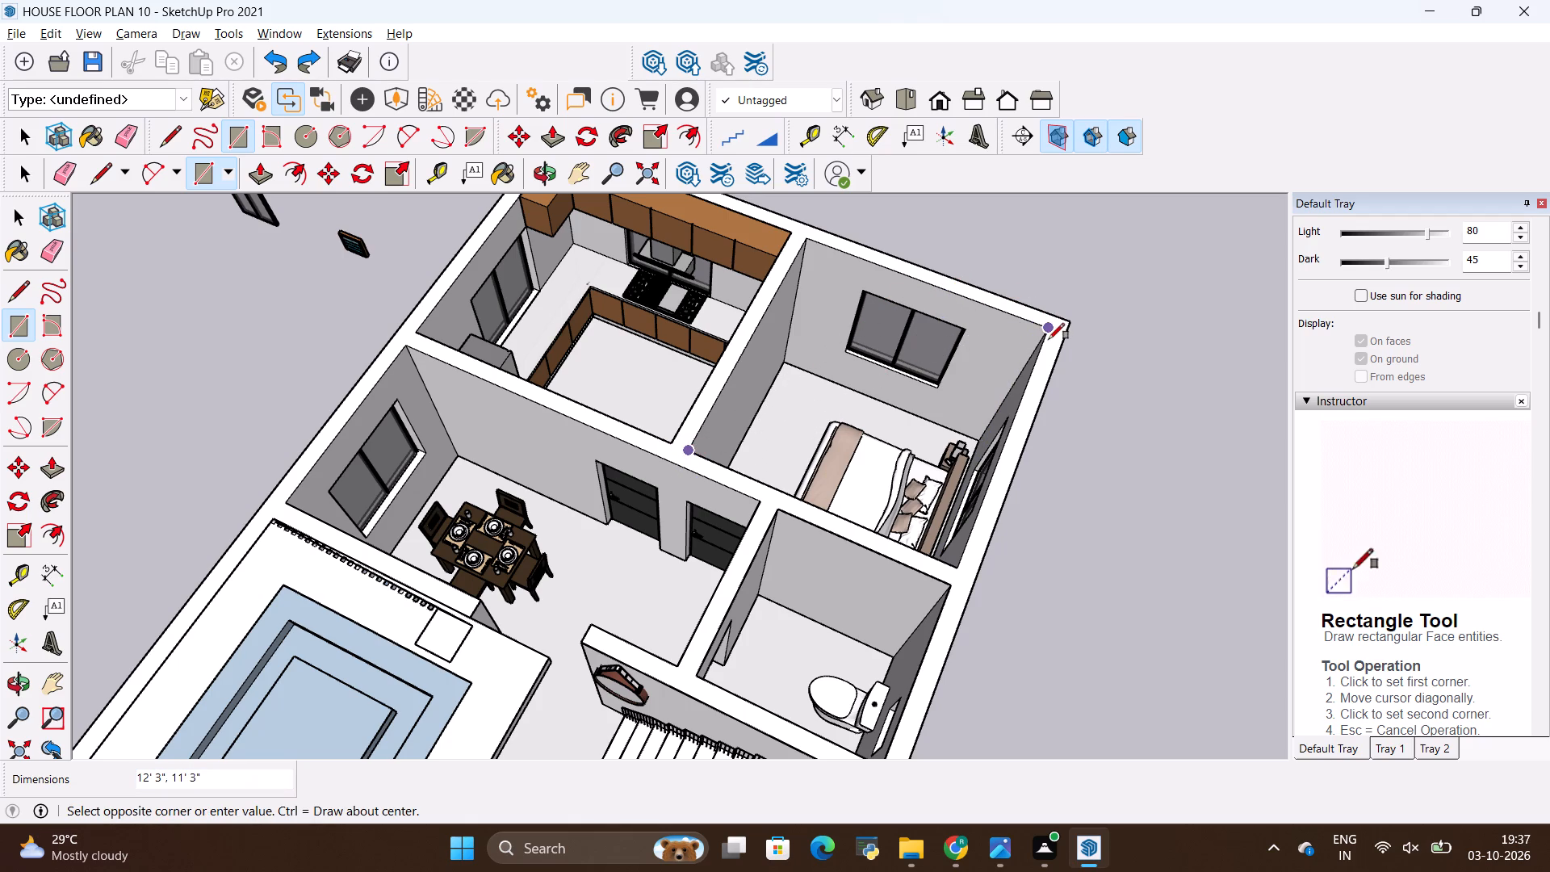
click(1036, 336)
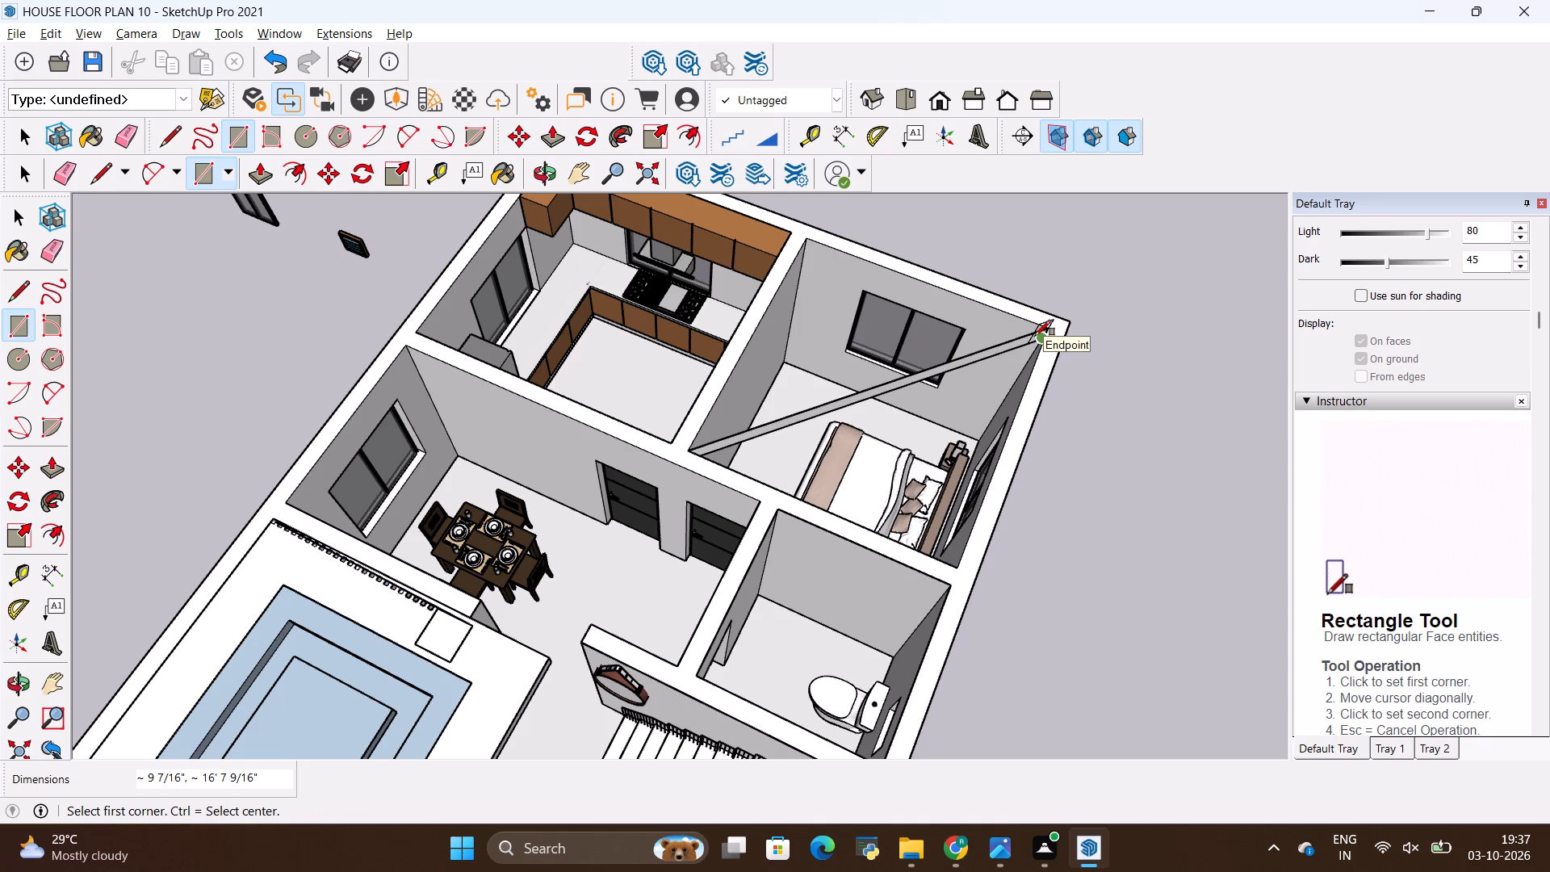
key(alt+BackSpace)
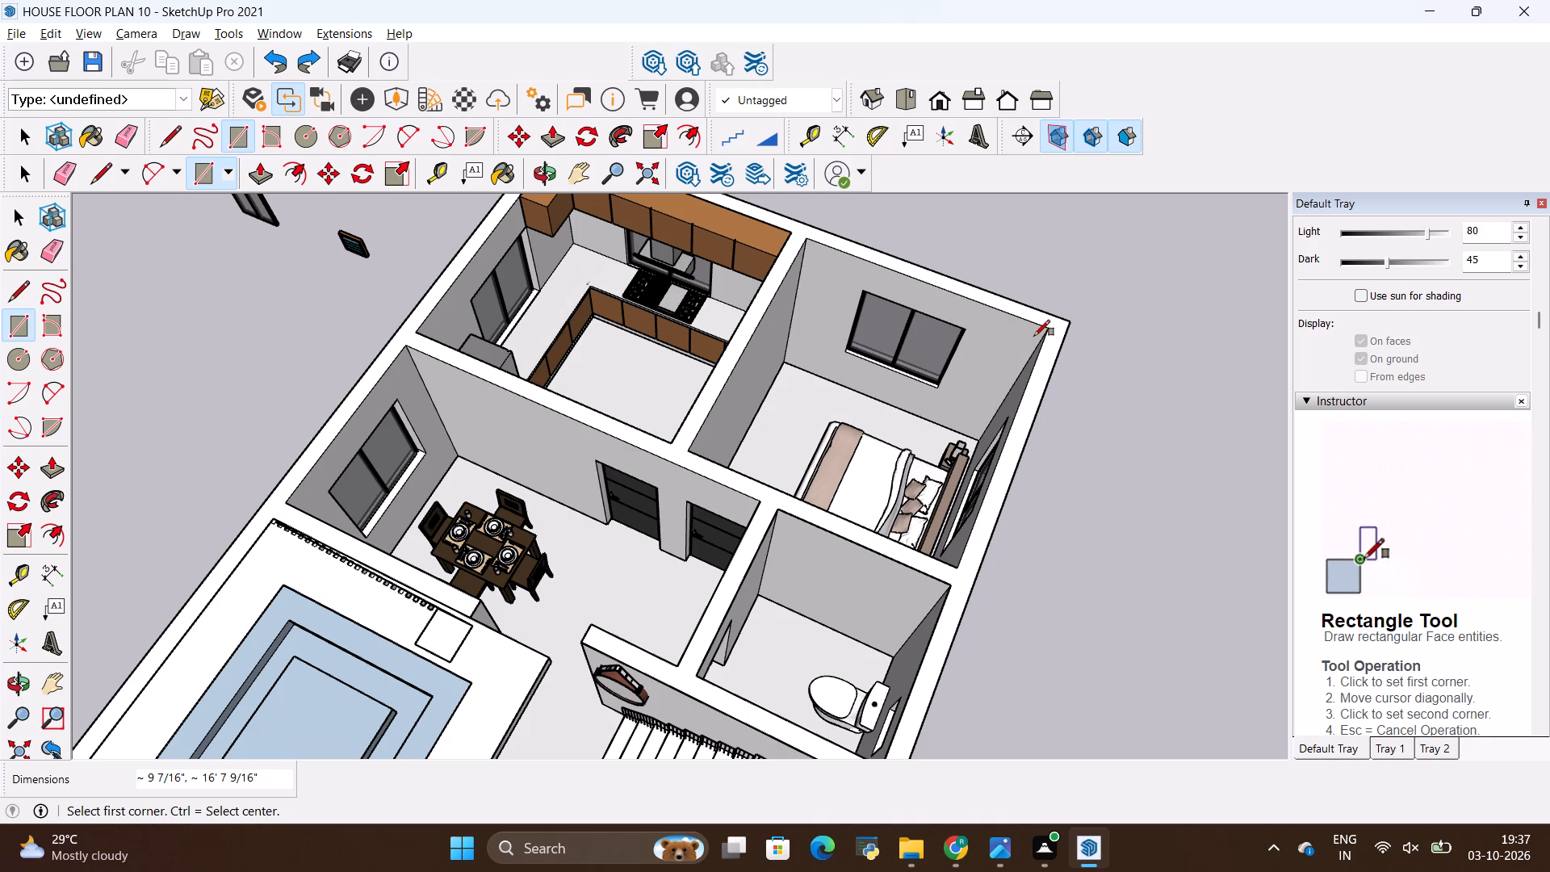
Draw a rectangle covering the rear bedroom between its opposite inner corners at wall-top level.
click(692, 457)
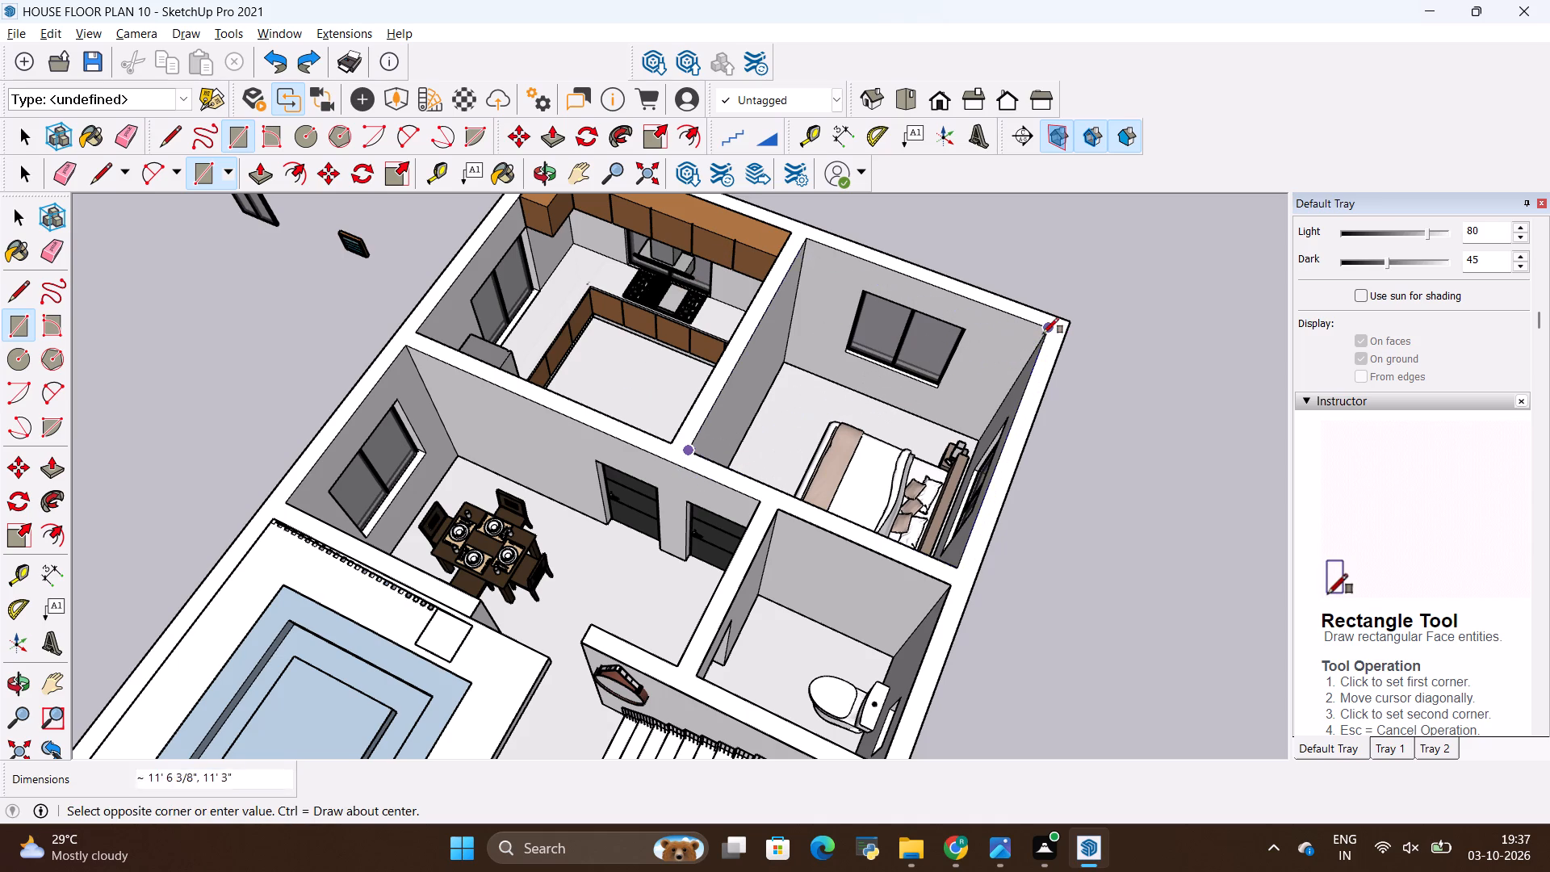
click(1043, 331)
key(space)
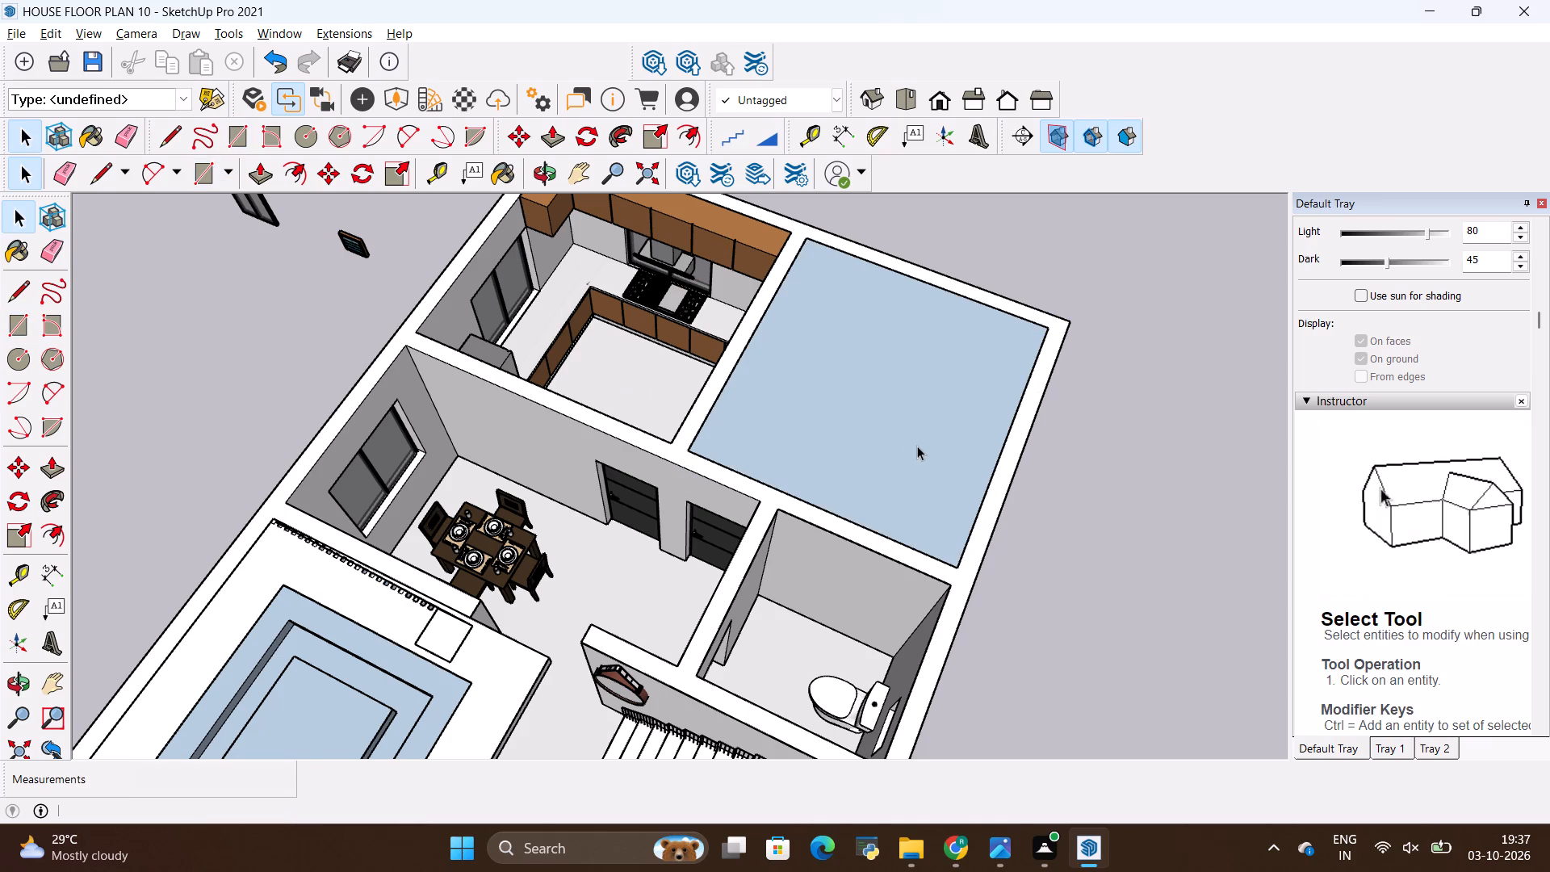
Move the bedroom ceiling face with its edges straight up along the blue axis by about 5' 10".
double_click(917, 446)
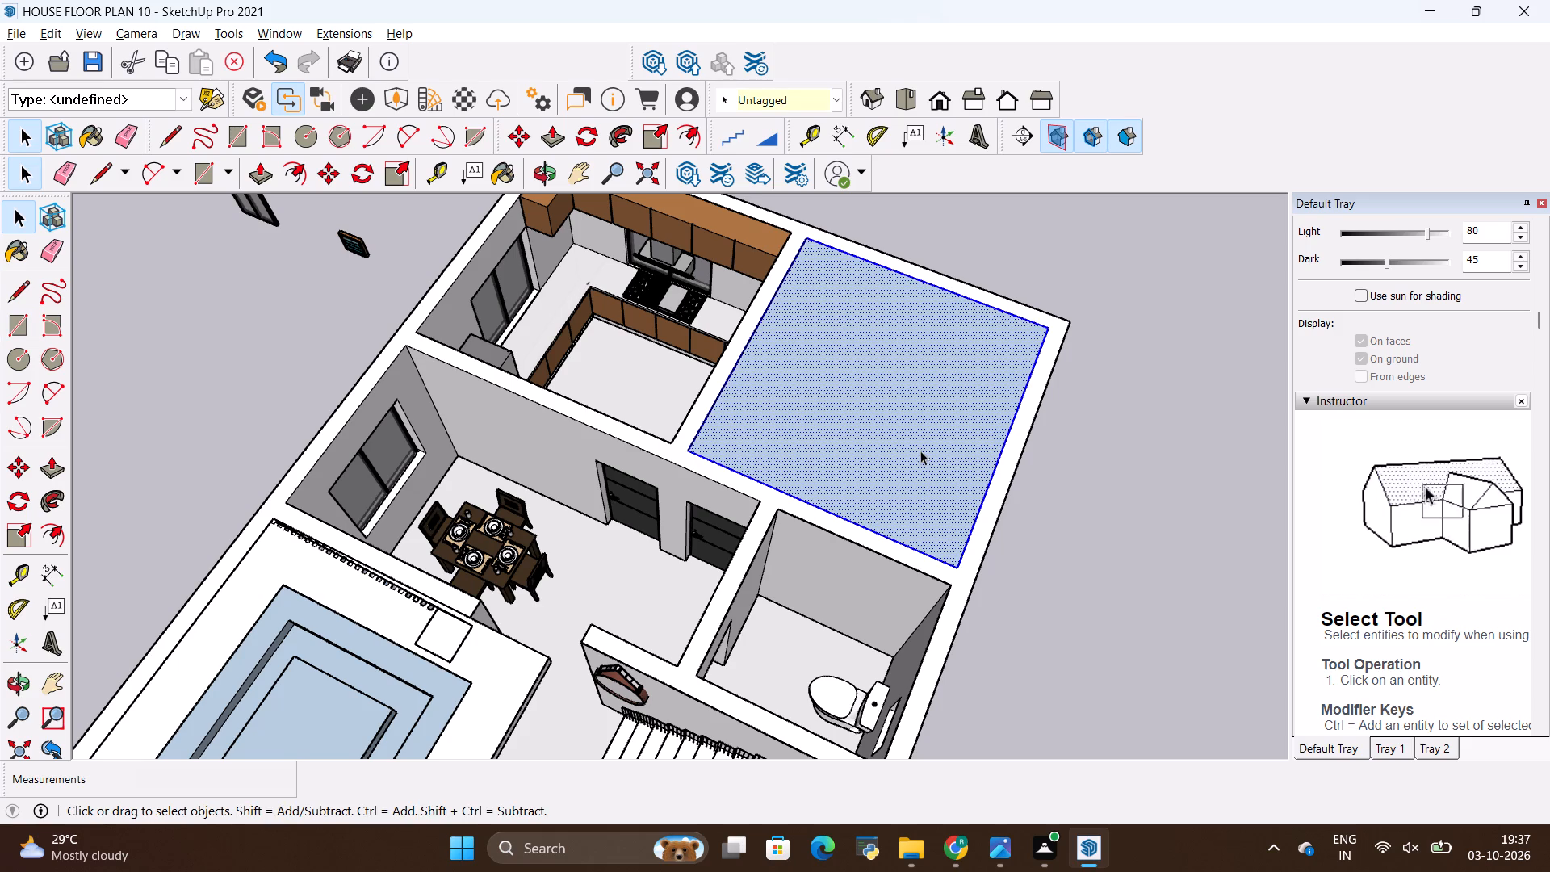
key(m)
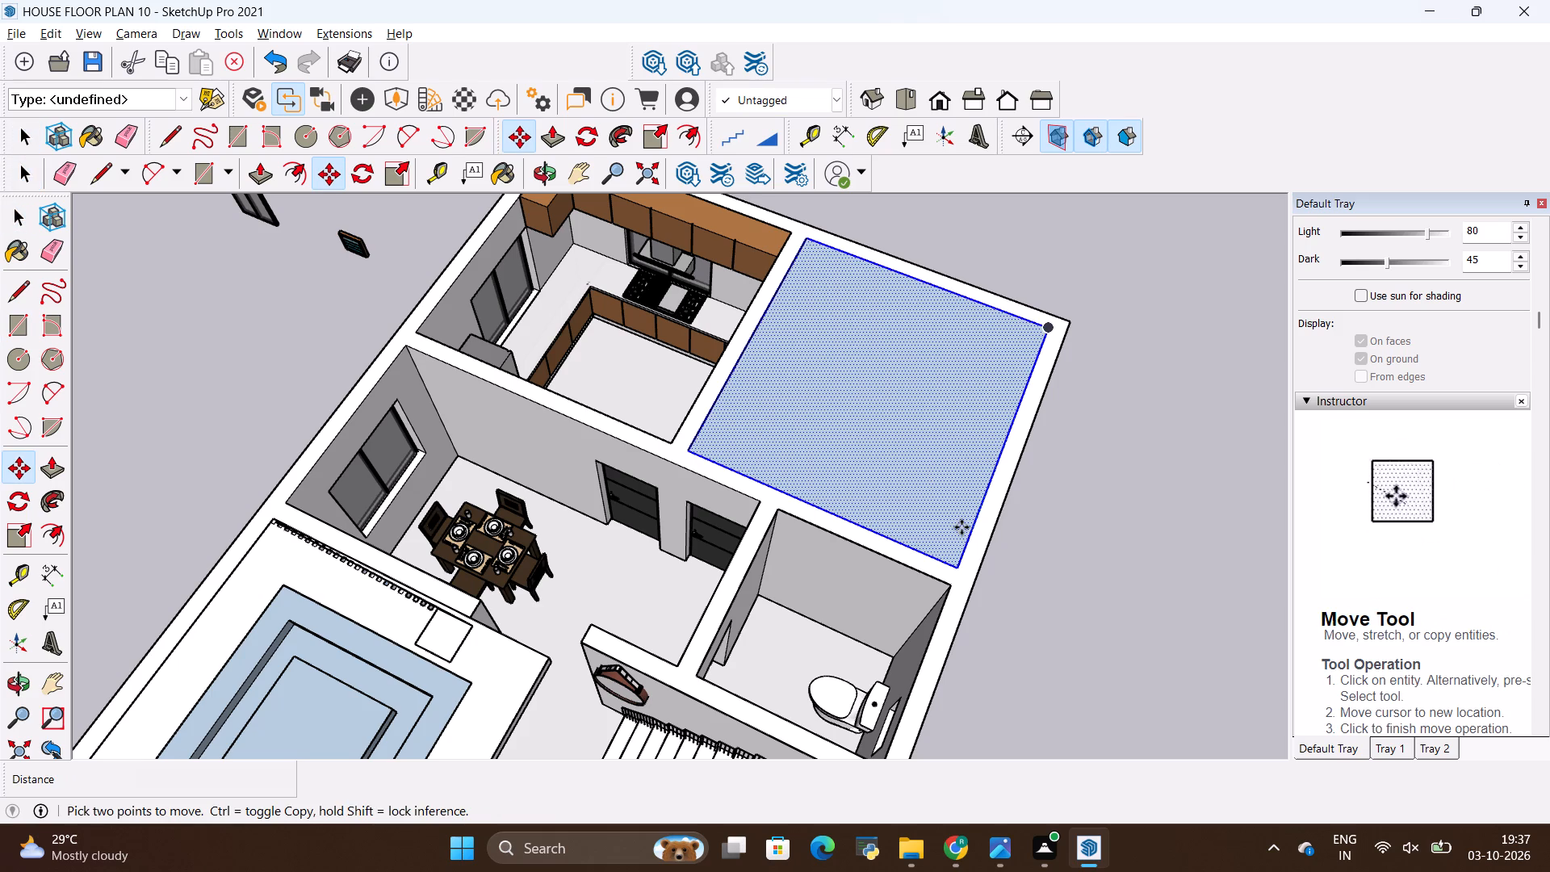
key(Up)
click(957, 571)
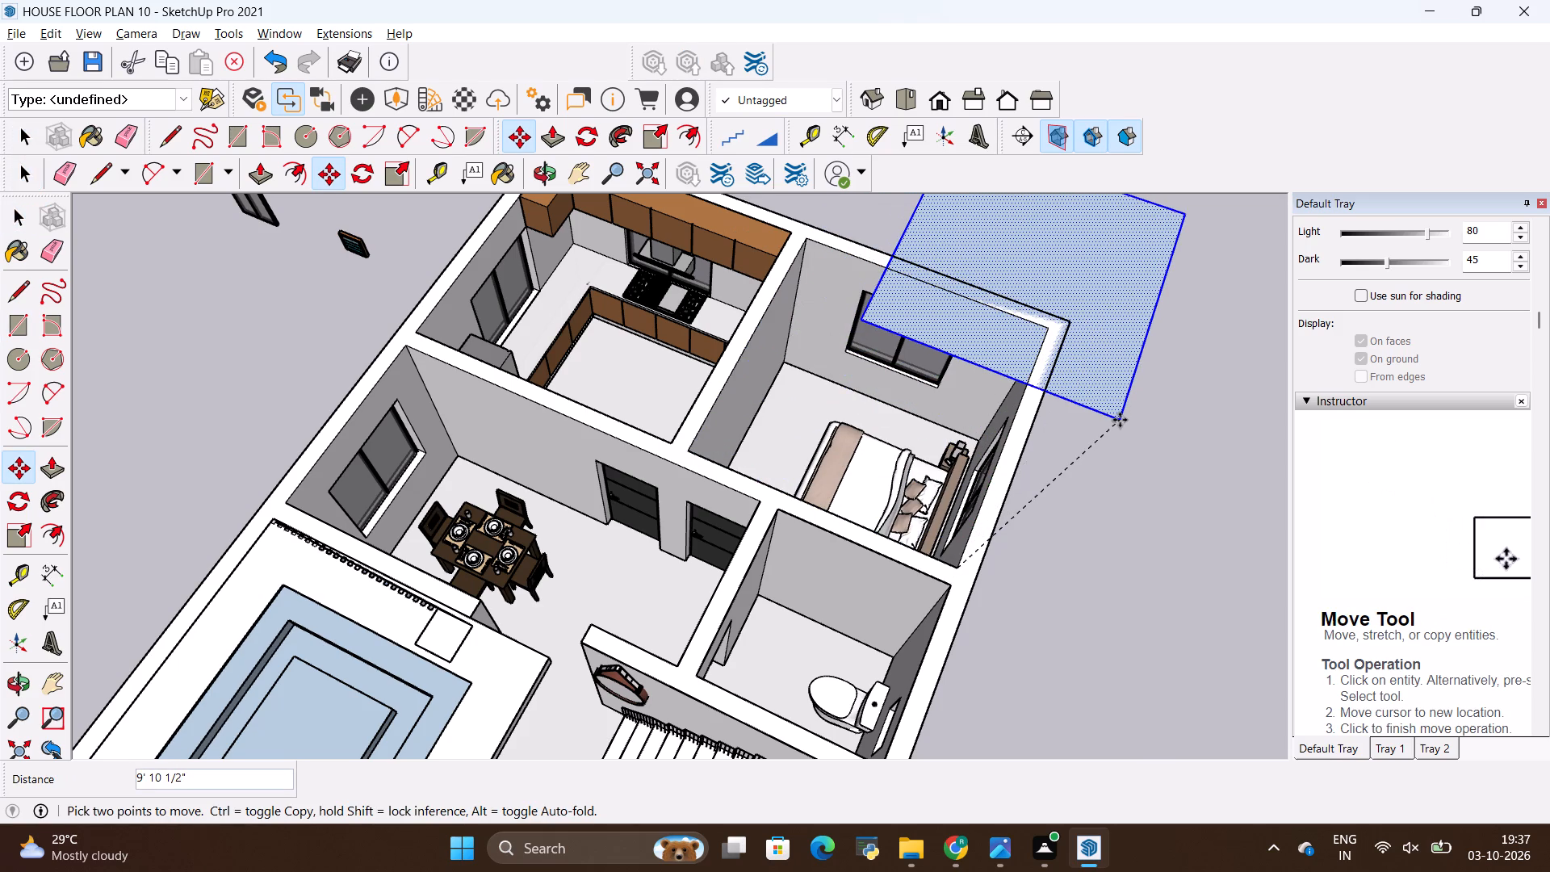
key(Up)
scroll(1083, 468, down, 4)
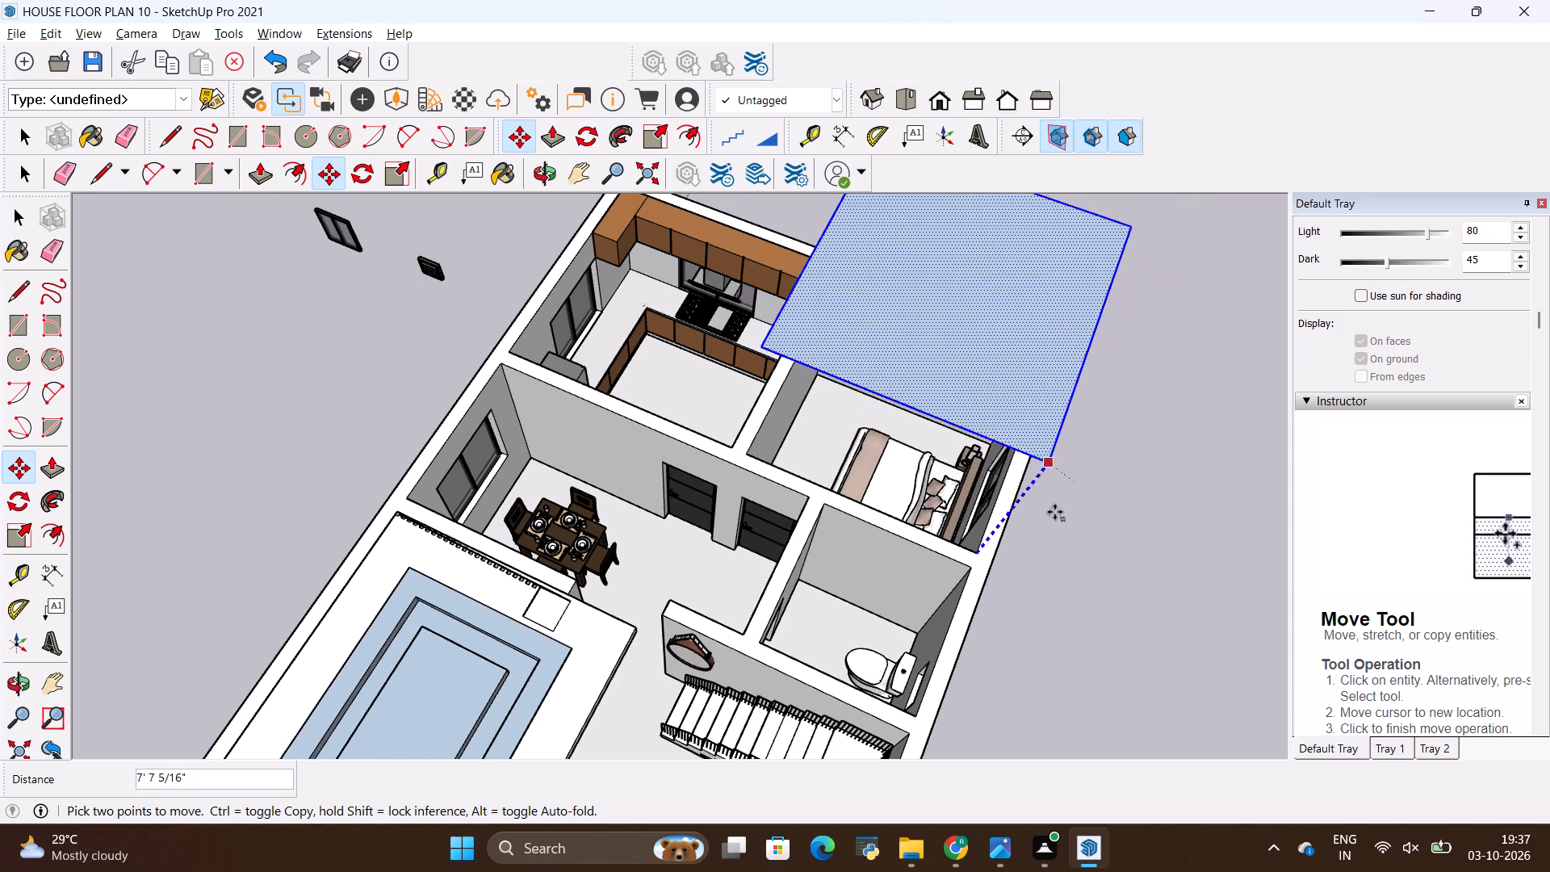
middle_drag(1038, 561, 1104, 254)
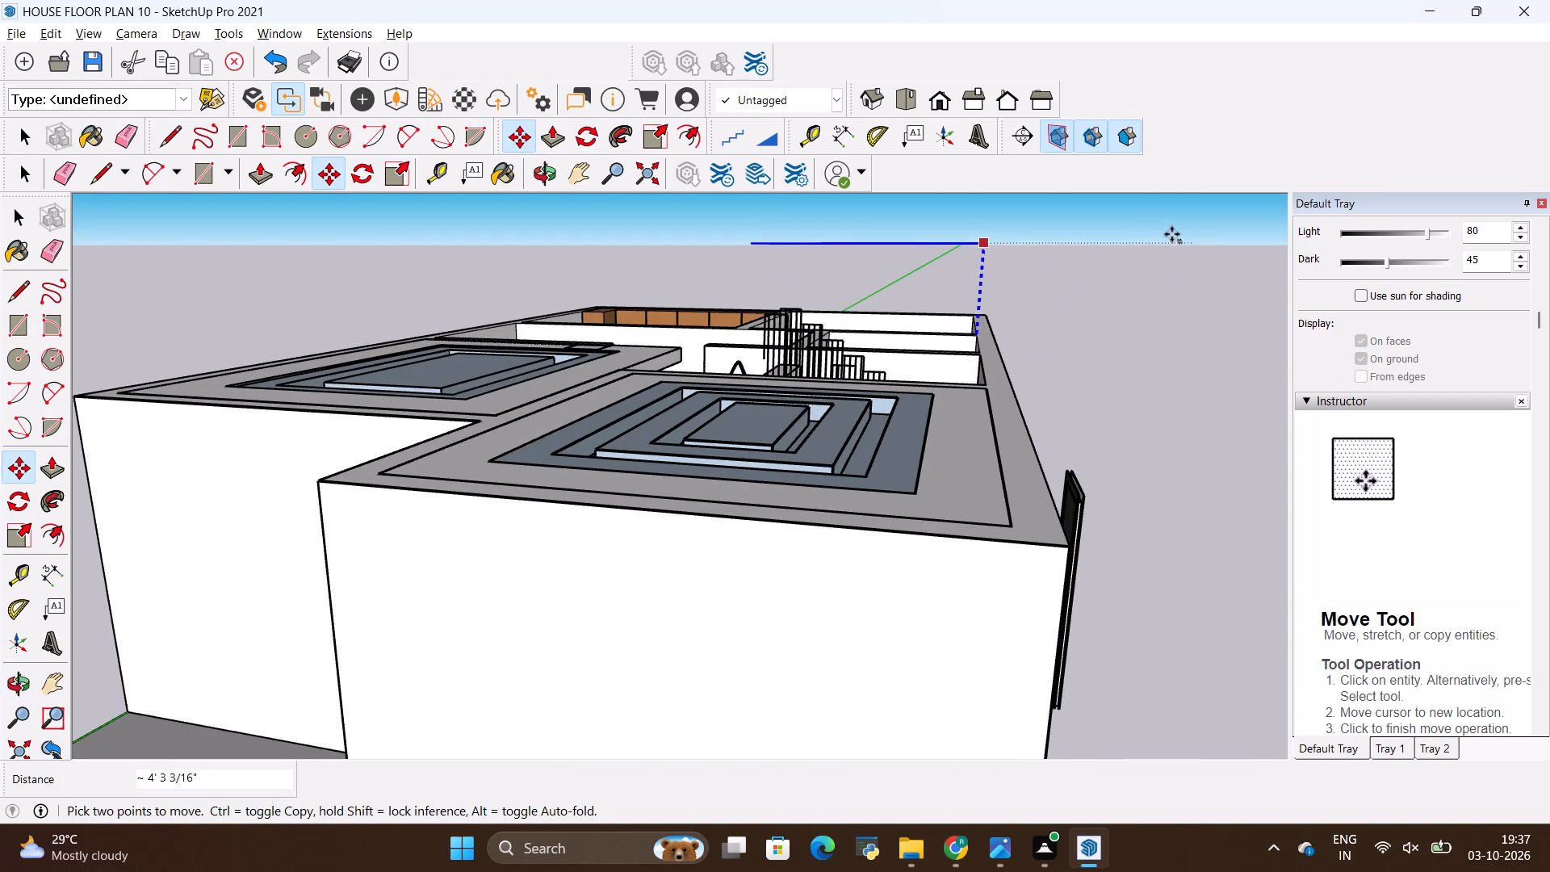
click(1100, 207)
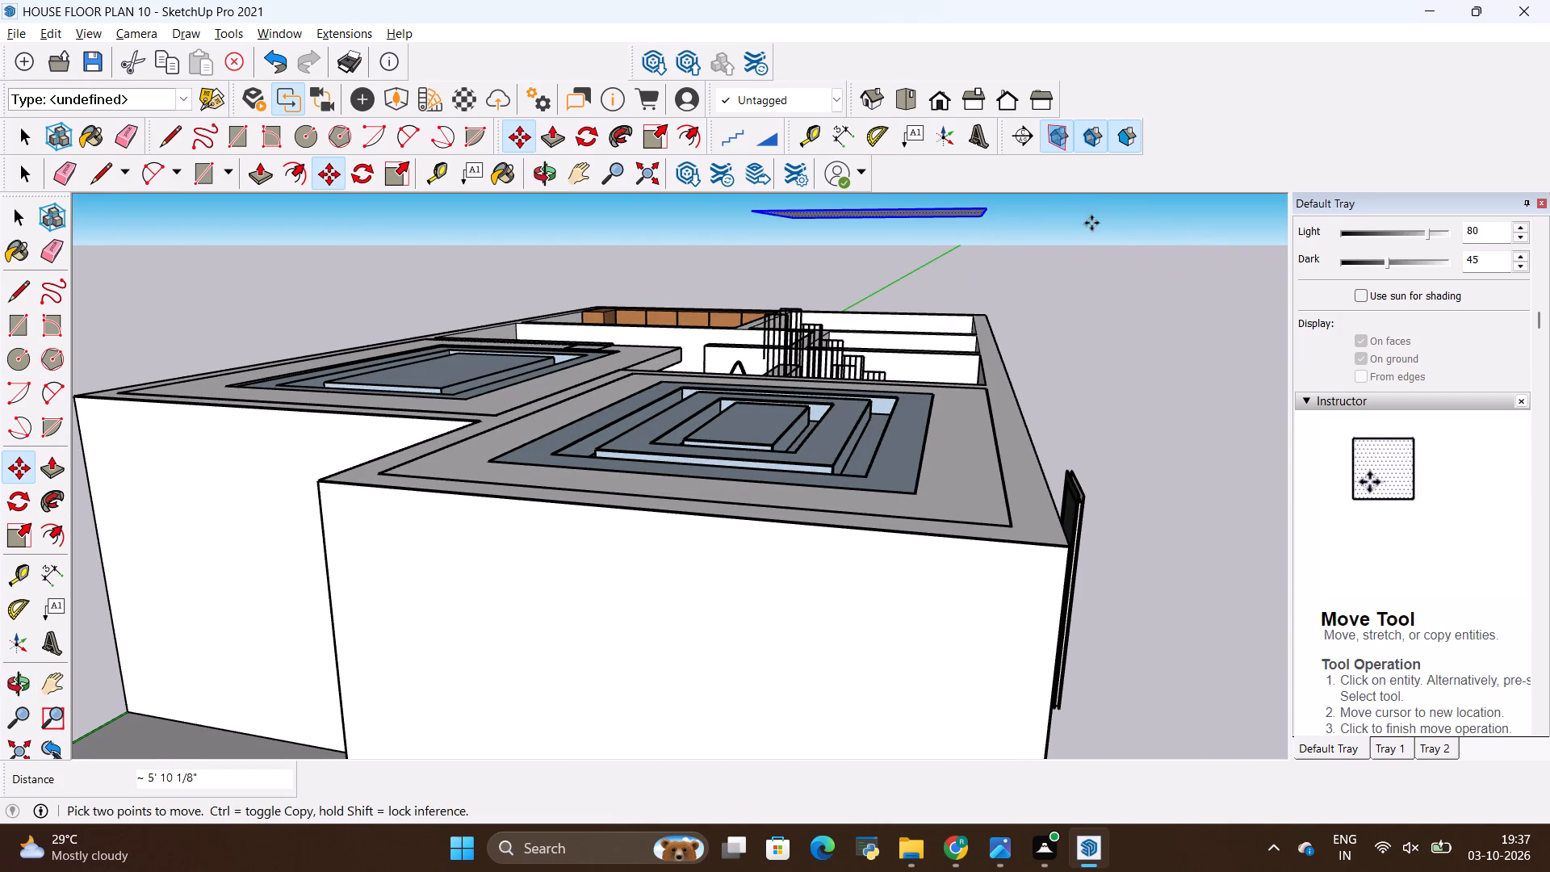
Move the raised ceiling face along the red axis until it is clear of the house's side wall.
key(m)
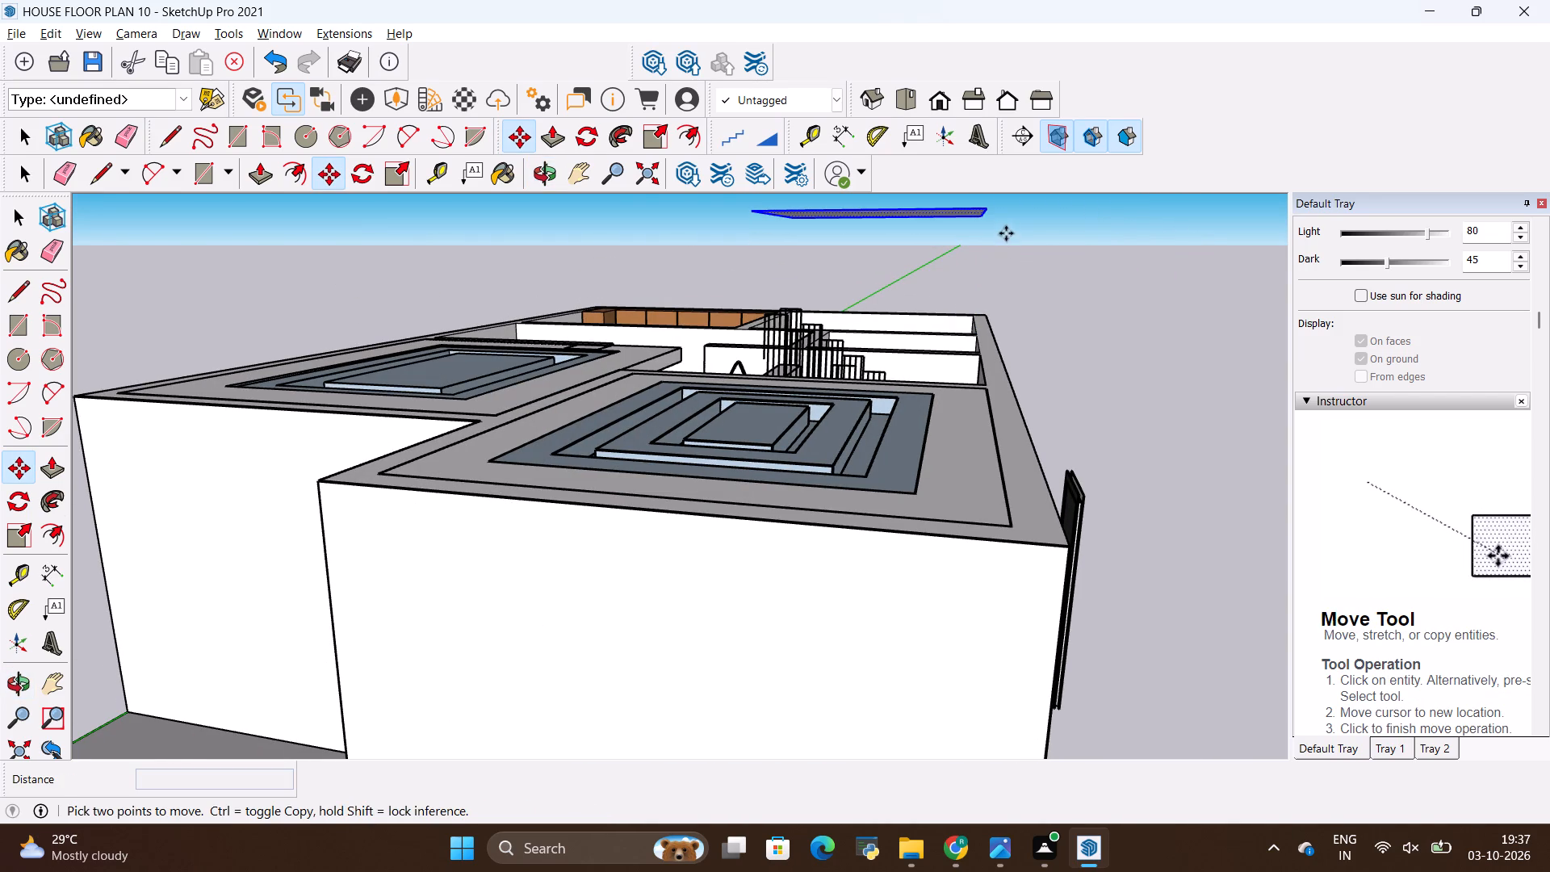
key(Right)
drag(983, 218, 996, 218)
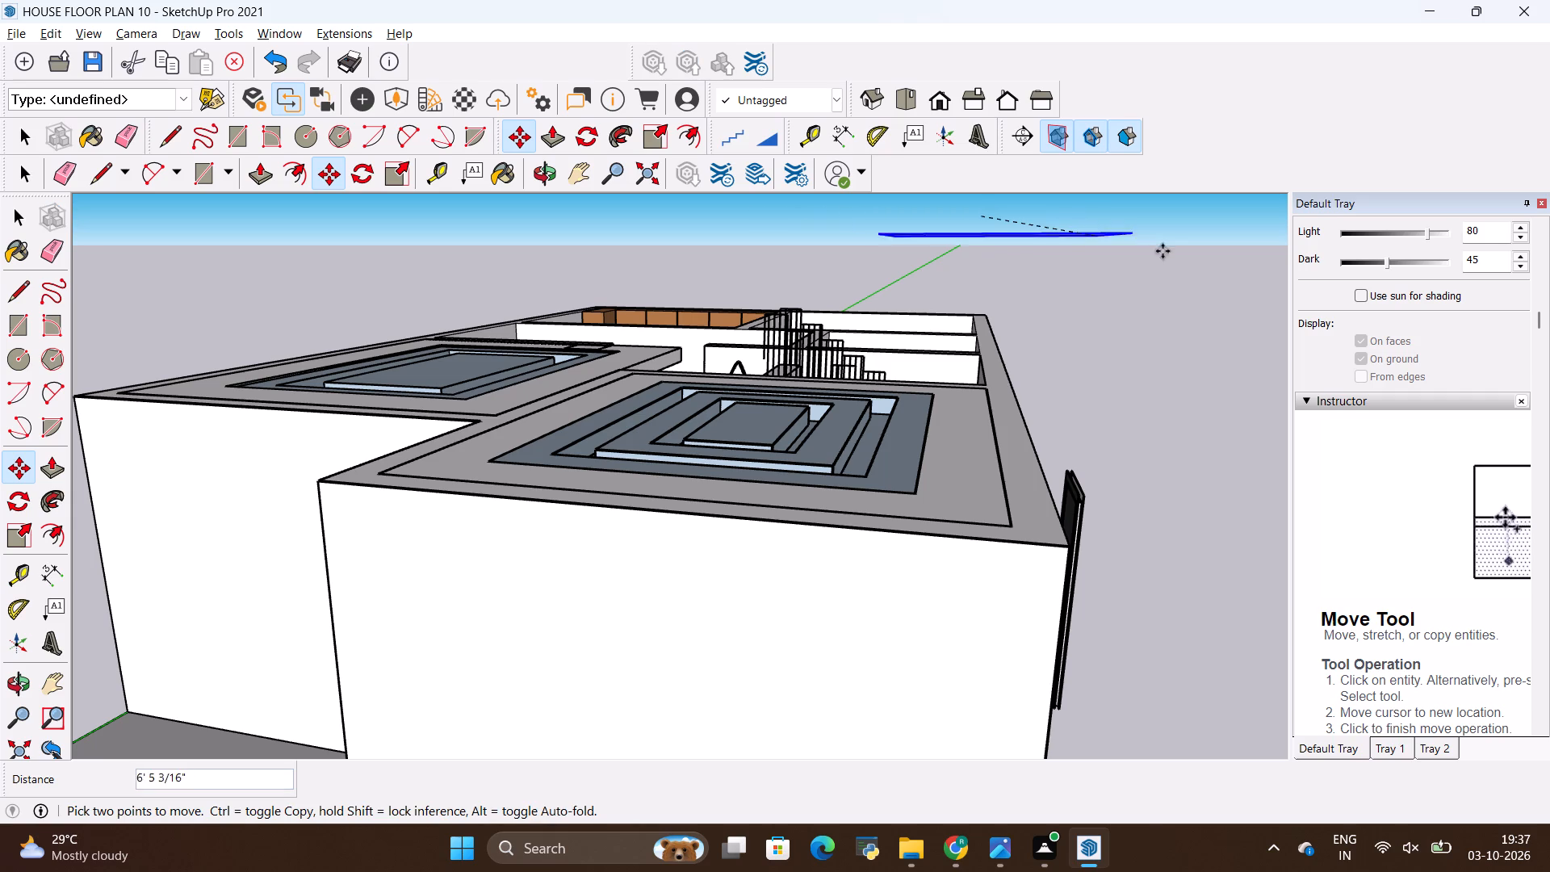
click(1192, 247)
Offset the outline of the ceiling face's underside inward by 1'.
middle_drag(1102, 396, 867, 384)
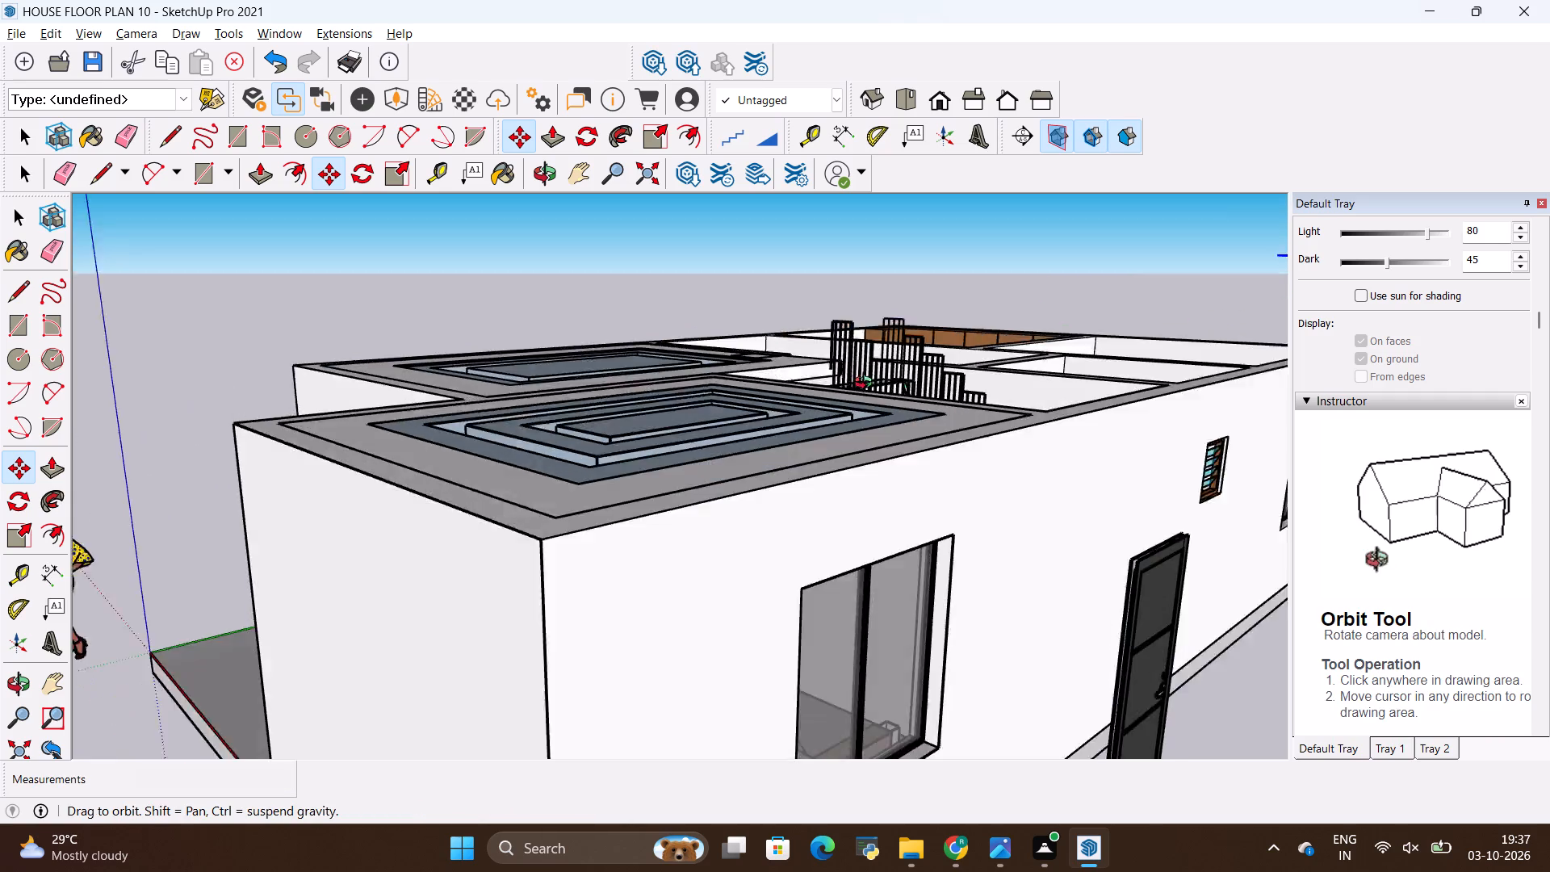
middle_drag(867, 384, 853, 384)
scroll(852, 386, down, 16)
middle_drag(1205, 315, 1139, 347)
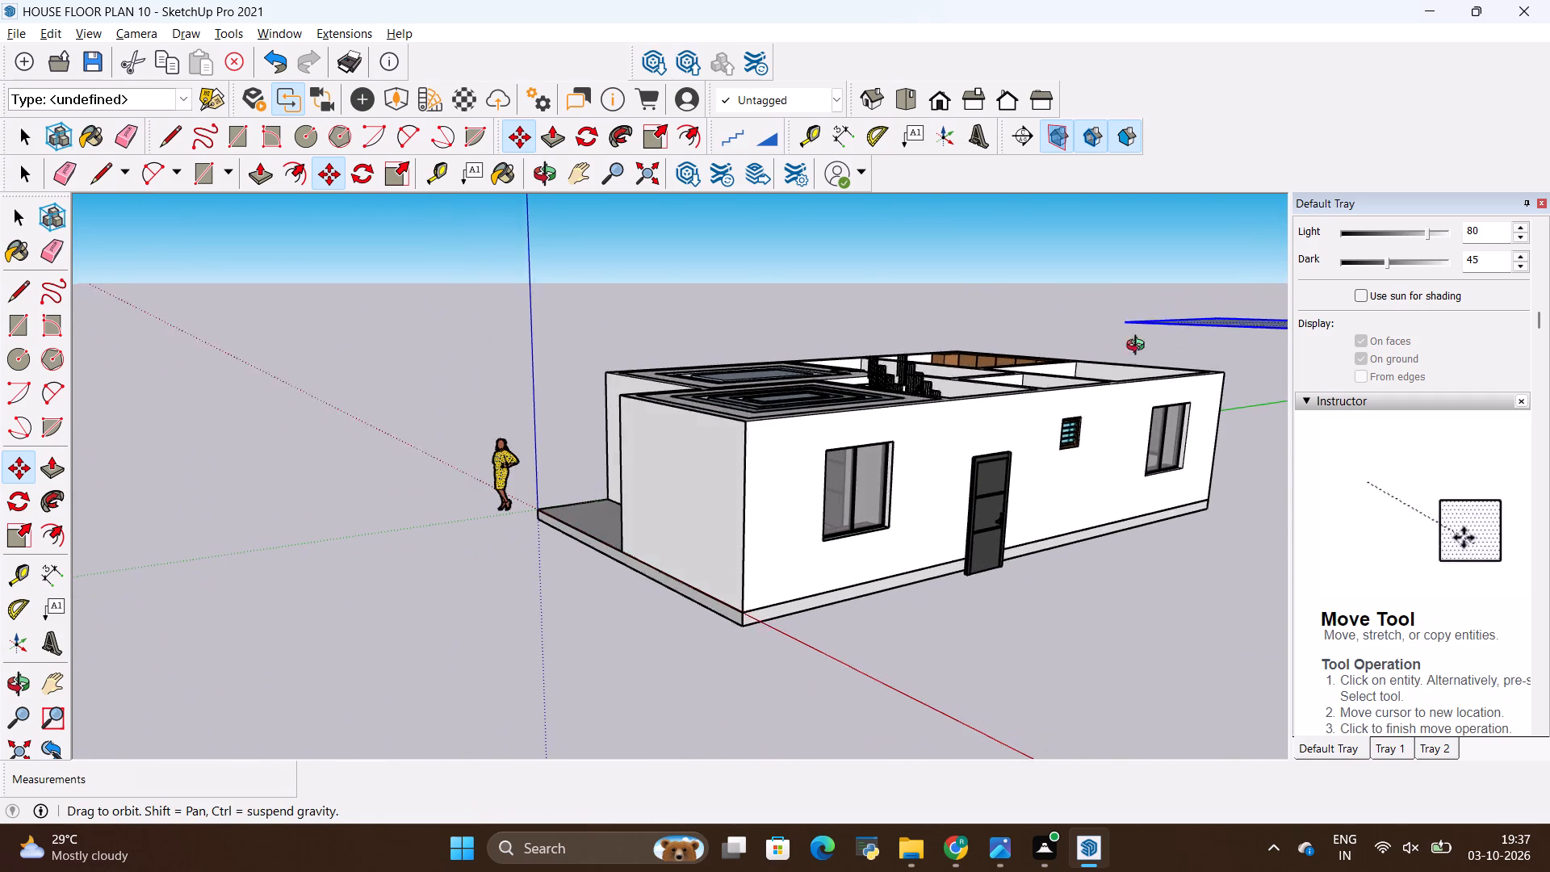
middle_drag(1139, 347, 902, 316)
scroll(949, 396, down, 10)
middle_drag(818, 472, 817, 472)
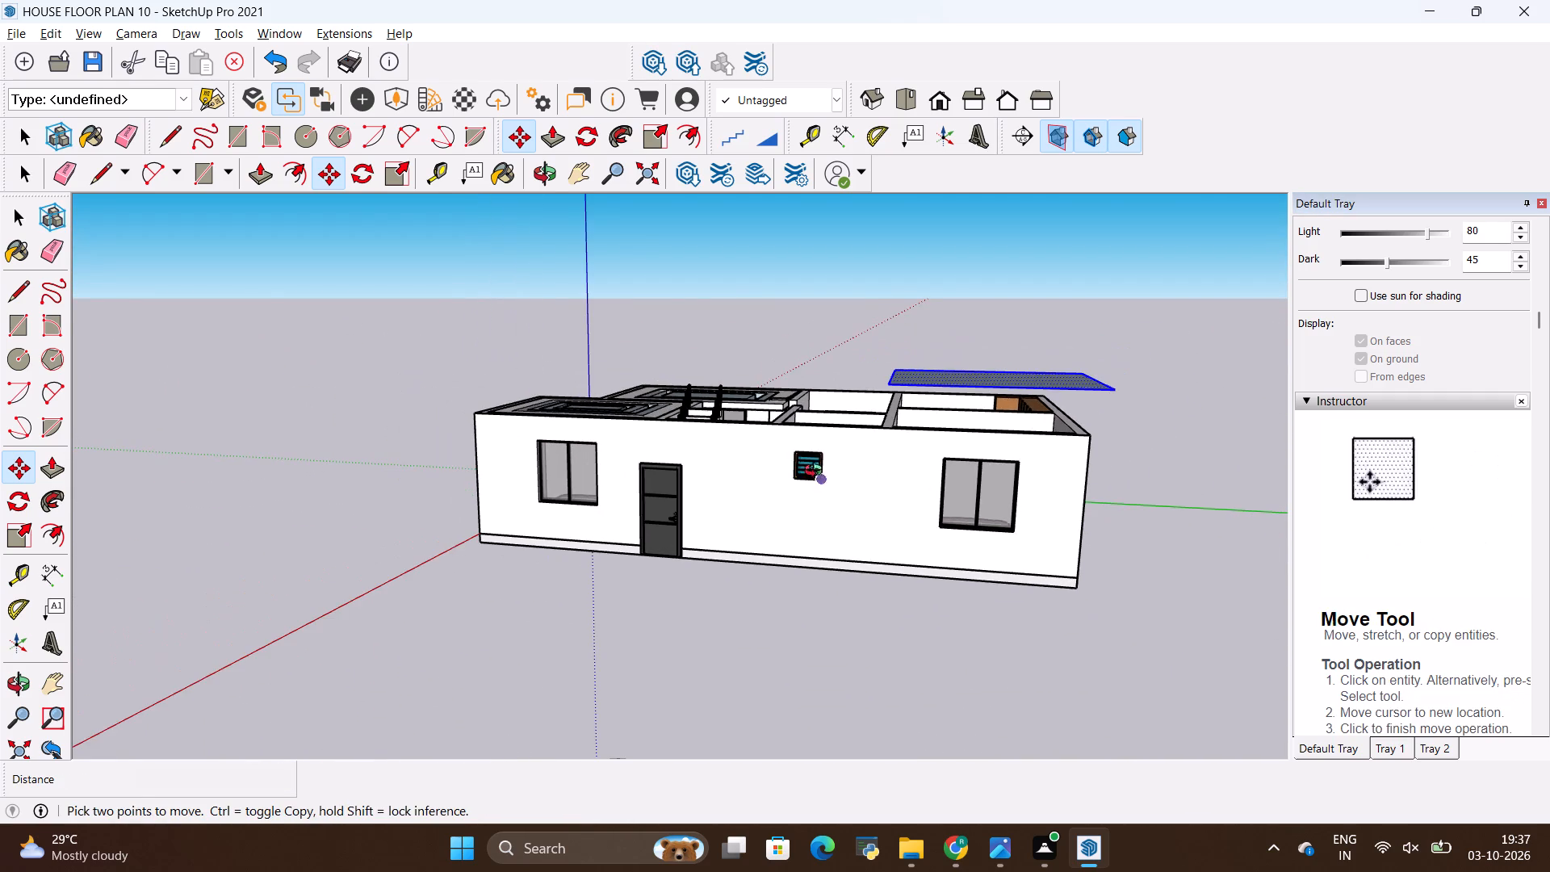
middle_drag(817, 472, 1053, 280)
scroll(1053, 275, up, 4)
middle_drag(1061, 383, 1048, 247)
scroll(1052, 239, up, 20)
scroll(1052, 239, up, 1)
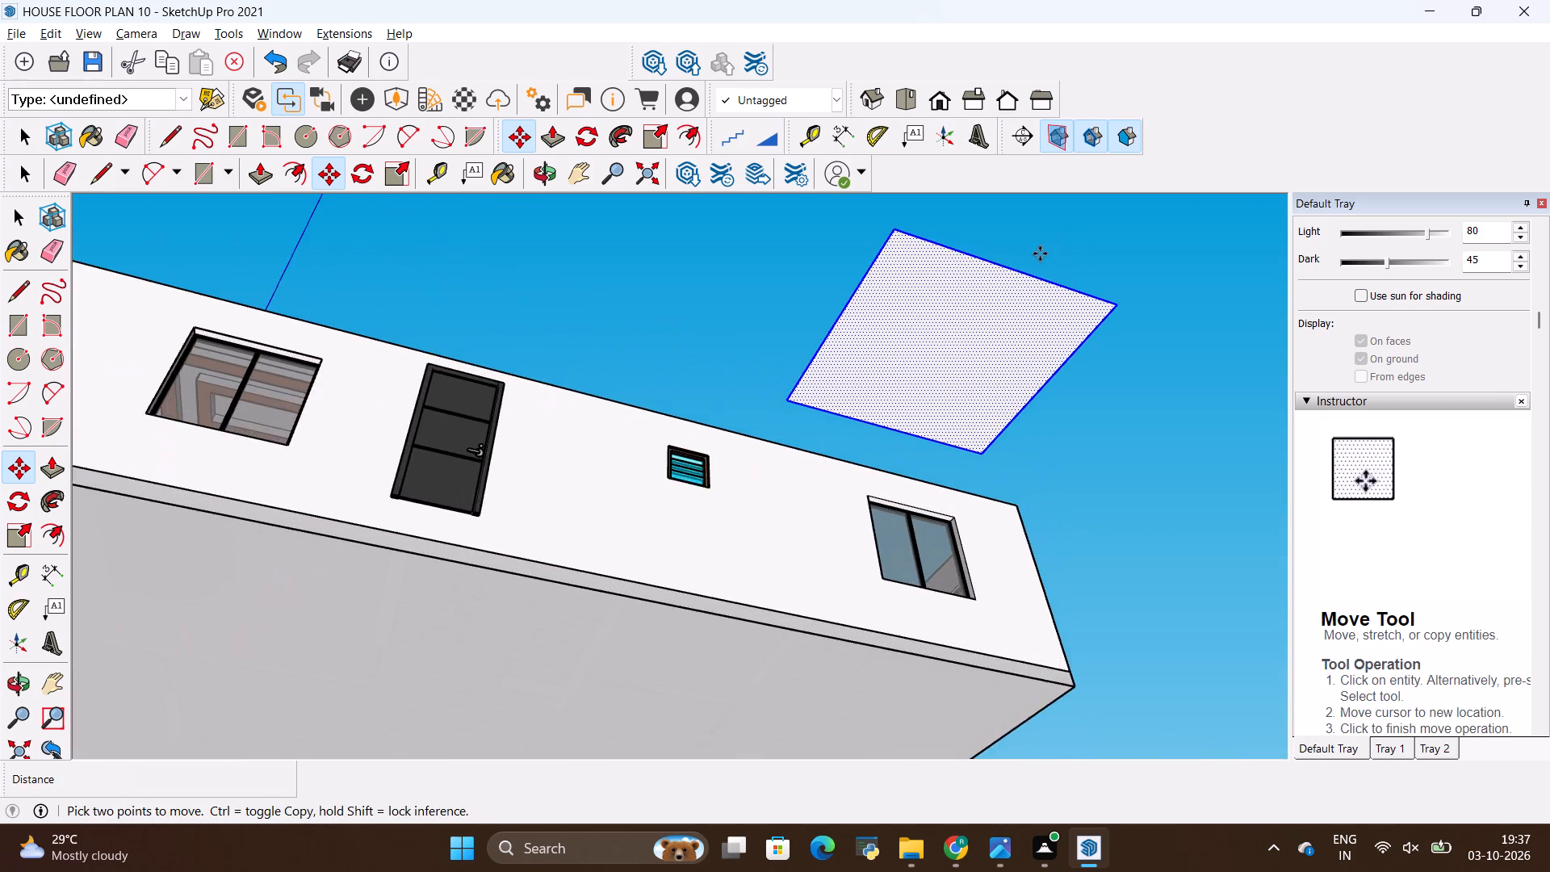
scroll(1040, 254, up, 13)
scroll(1049, 230, up, 11)
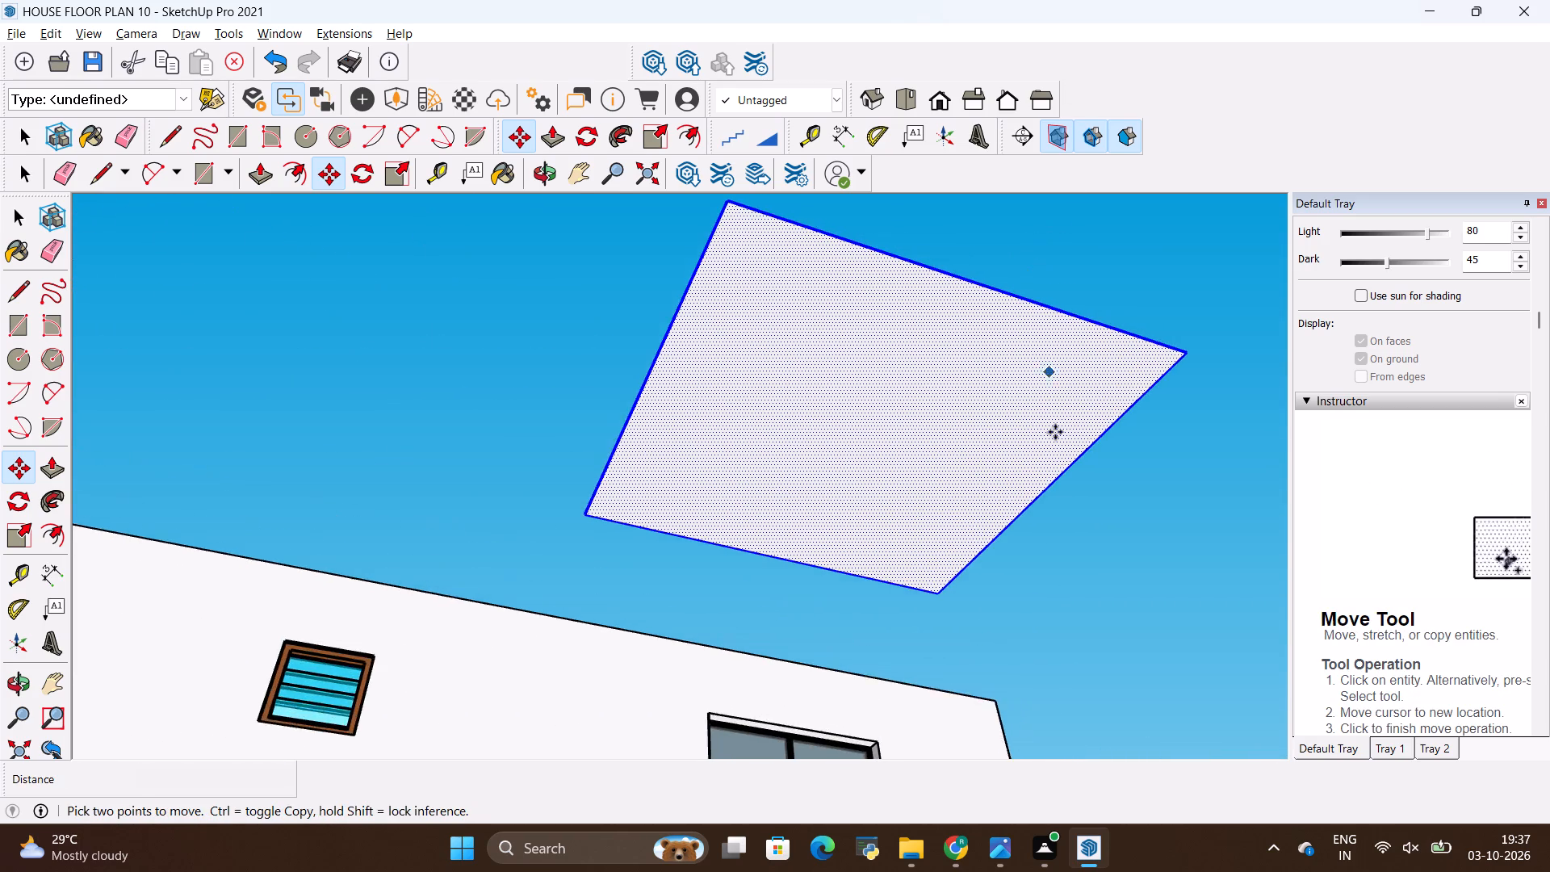
scroll(1055, 432, up, 2)
middle_drag(1055, 448, 994, 422)
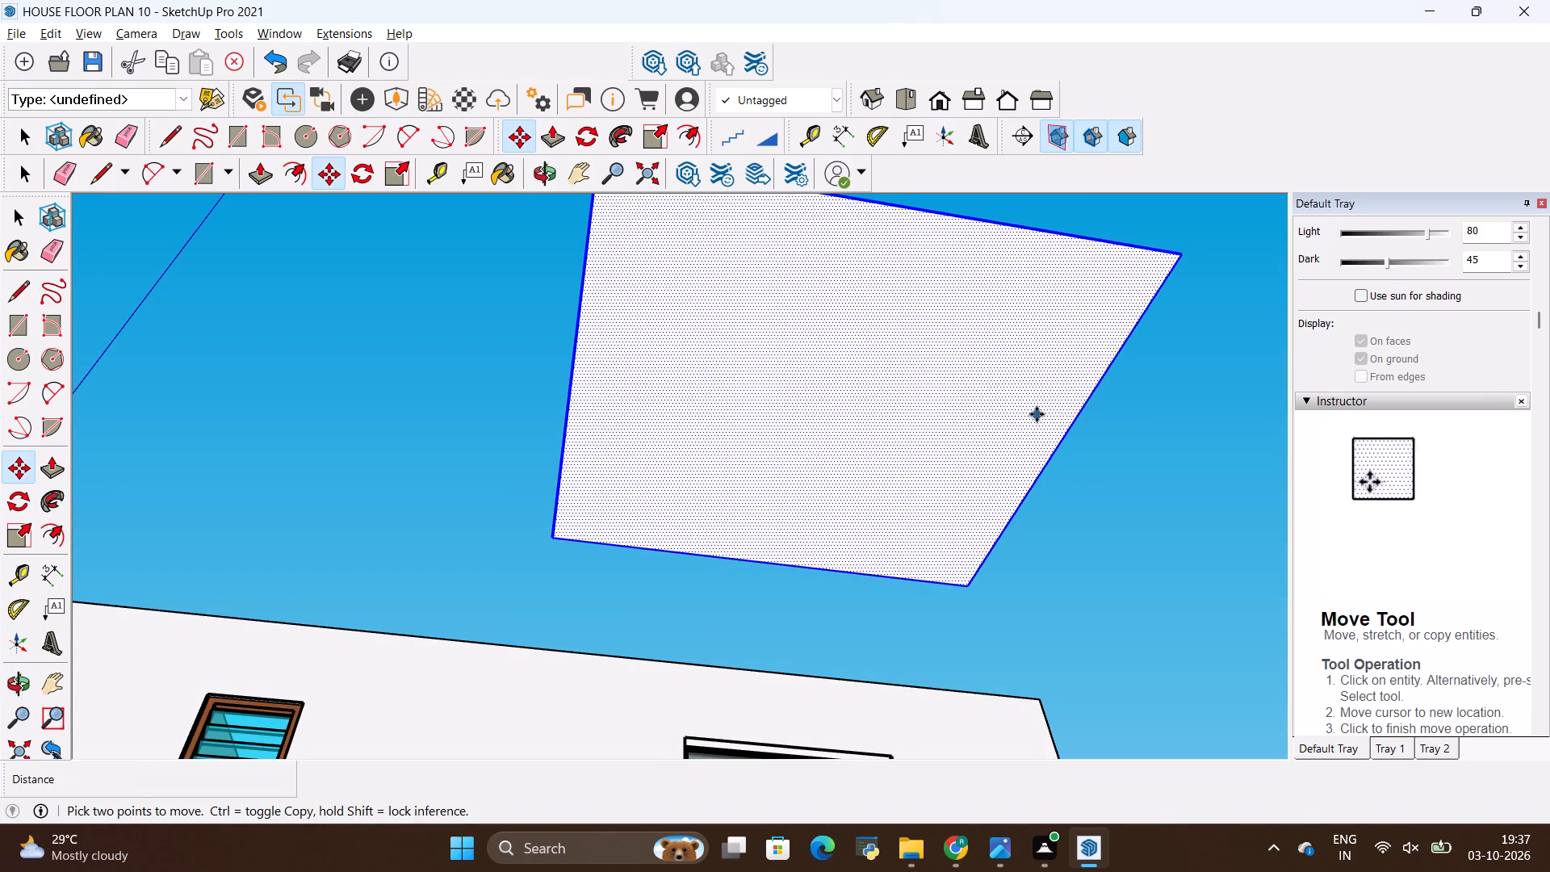
shift+middle_drag(1022, 376, 989, 472)
scroll(970, 345, up, 2)
middle_drag(951, 437, 986, 383)
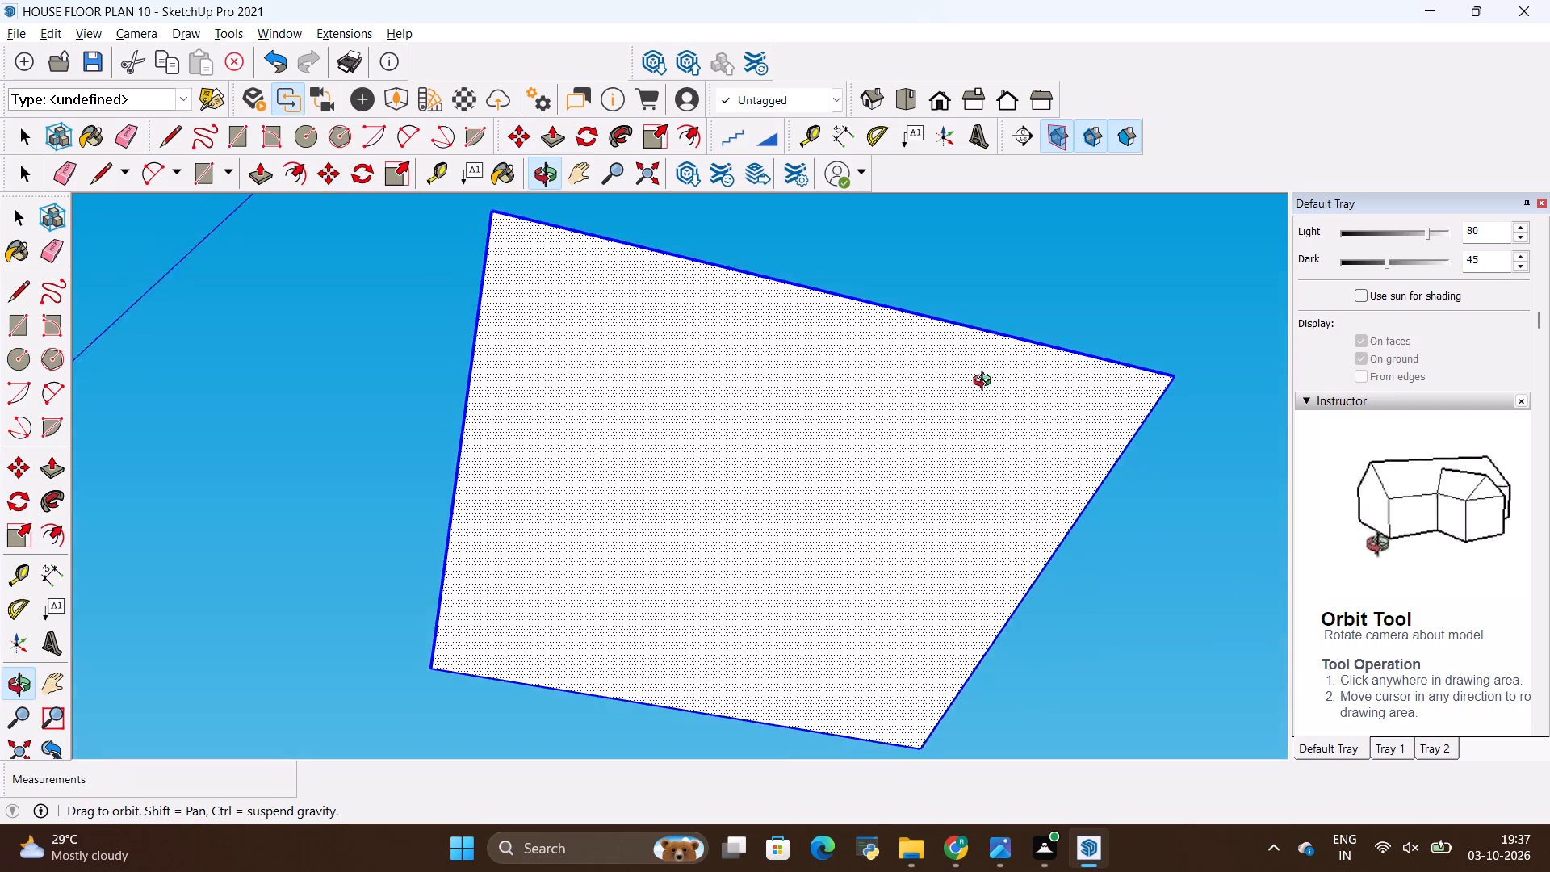
middle_drag(986, 383, 967, 358)
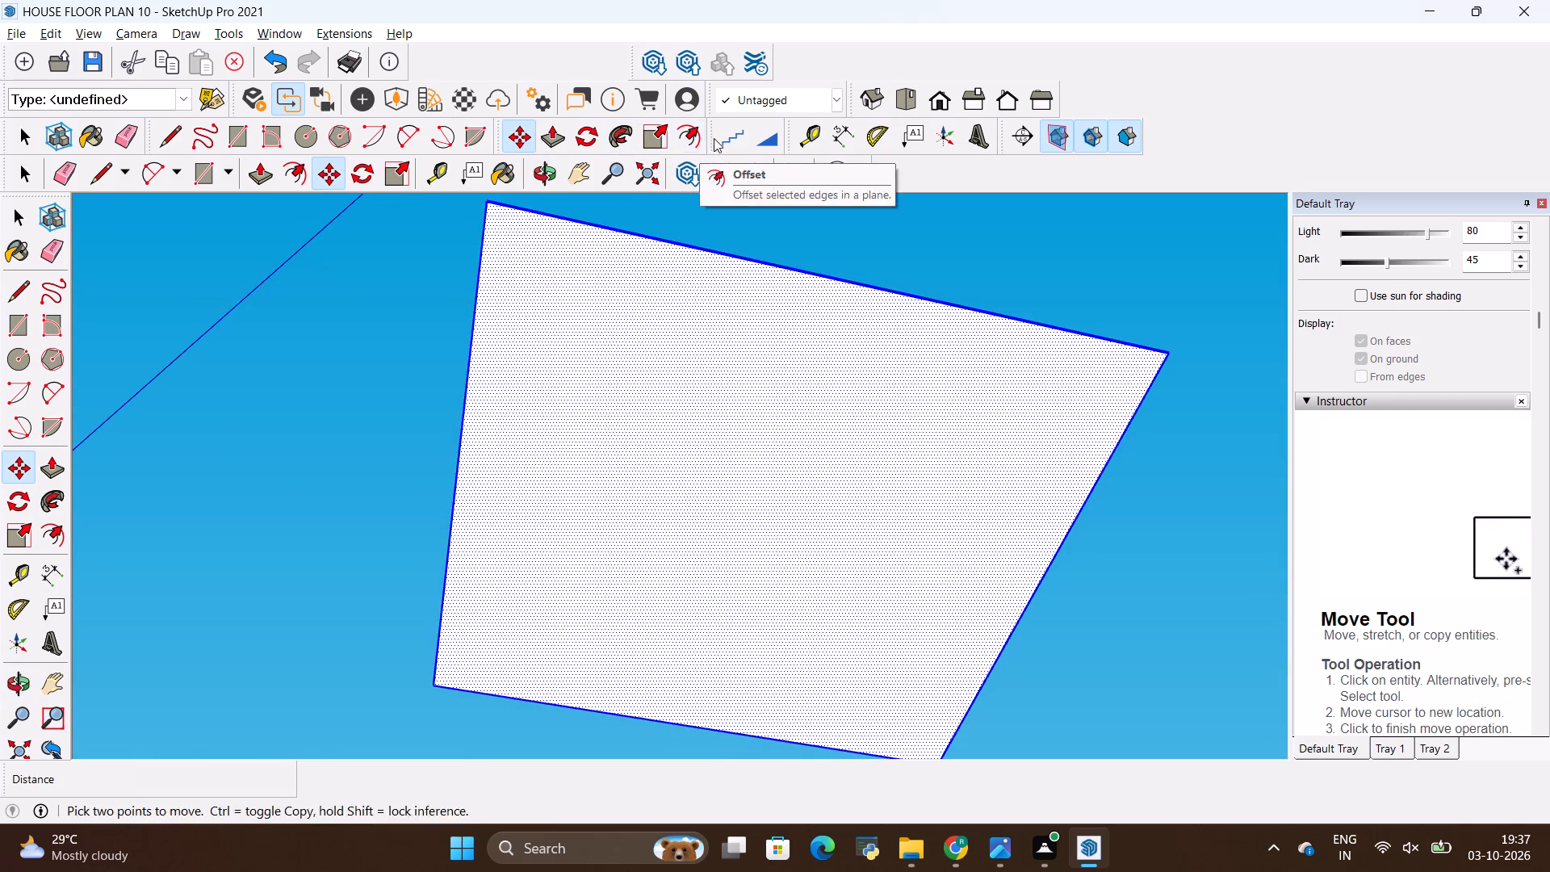
click(689, 132)
click(744, 369)
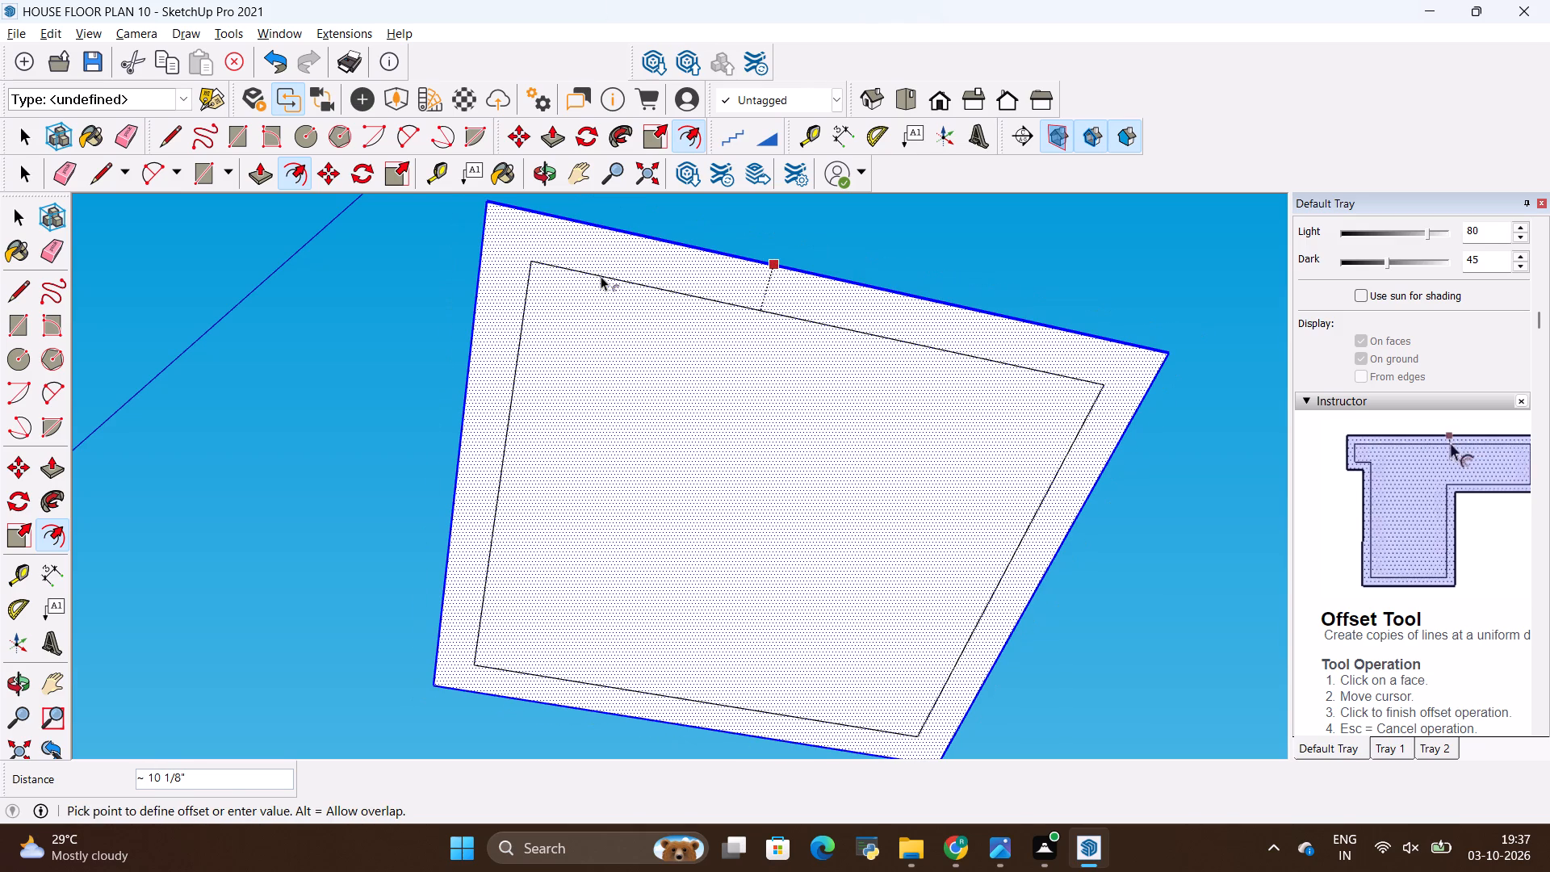
text(1')
key(Return)
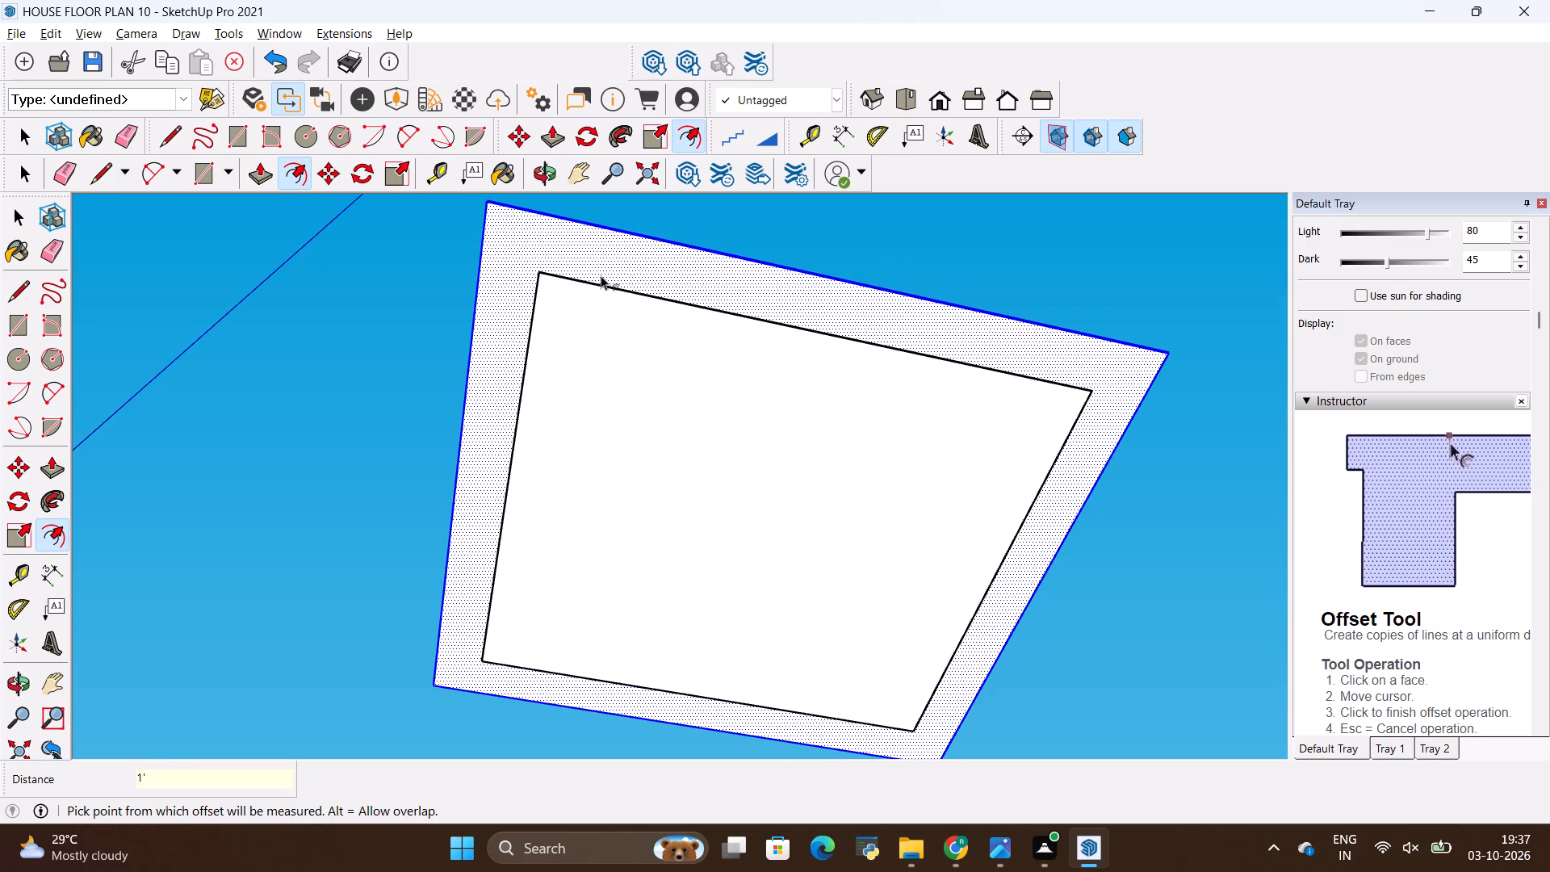
Offset the ceiling face's outer outline inward by about 1' 11" to add a second inner rectangle, and clear the selection.
drag(692, 348, 691, 355)
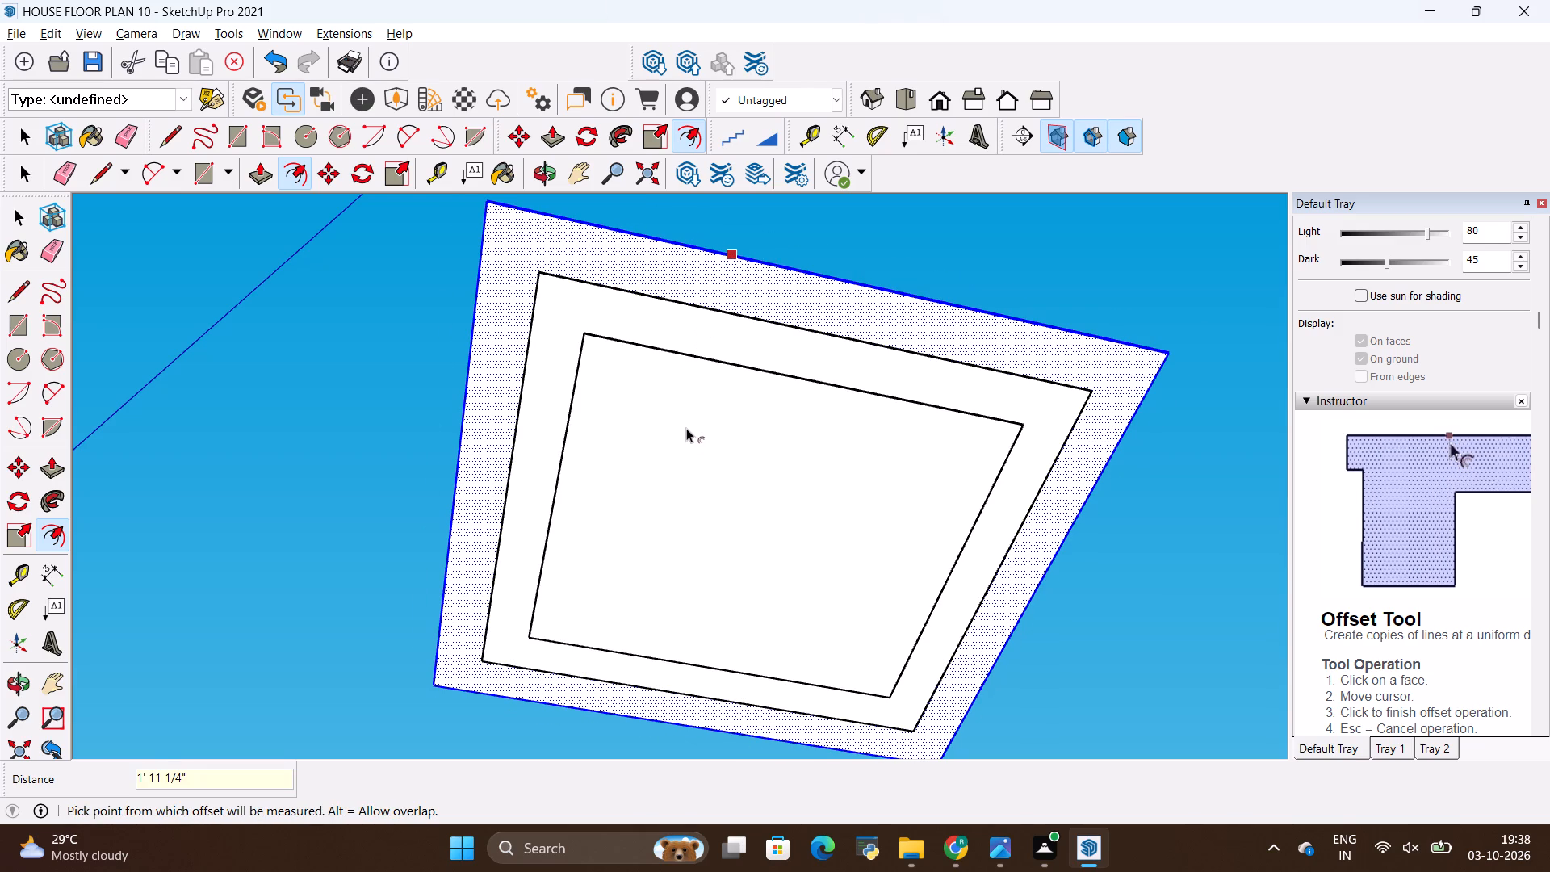
key(Escape)
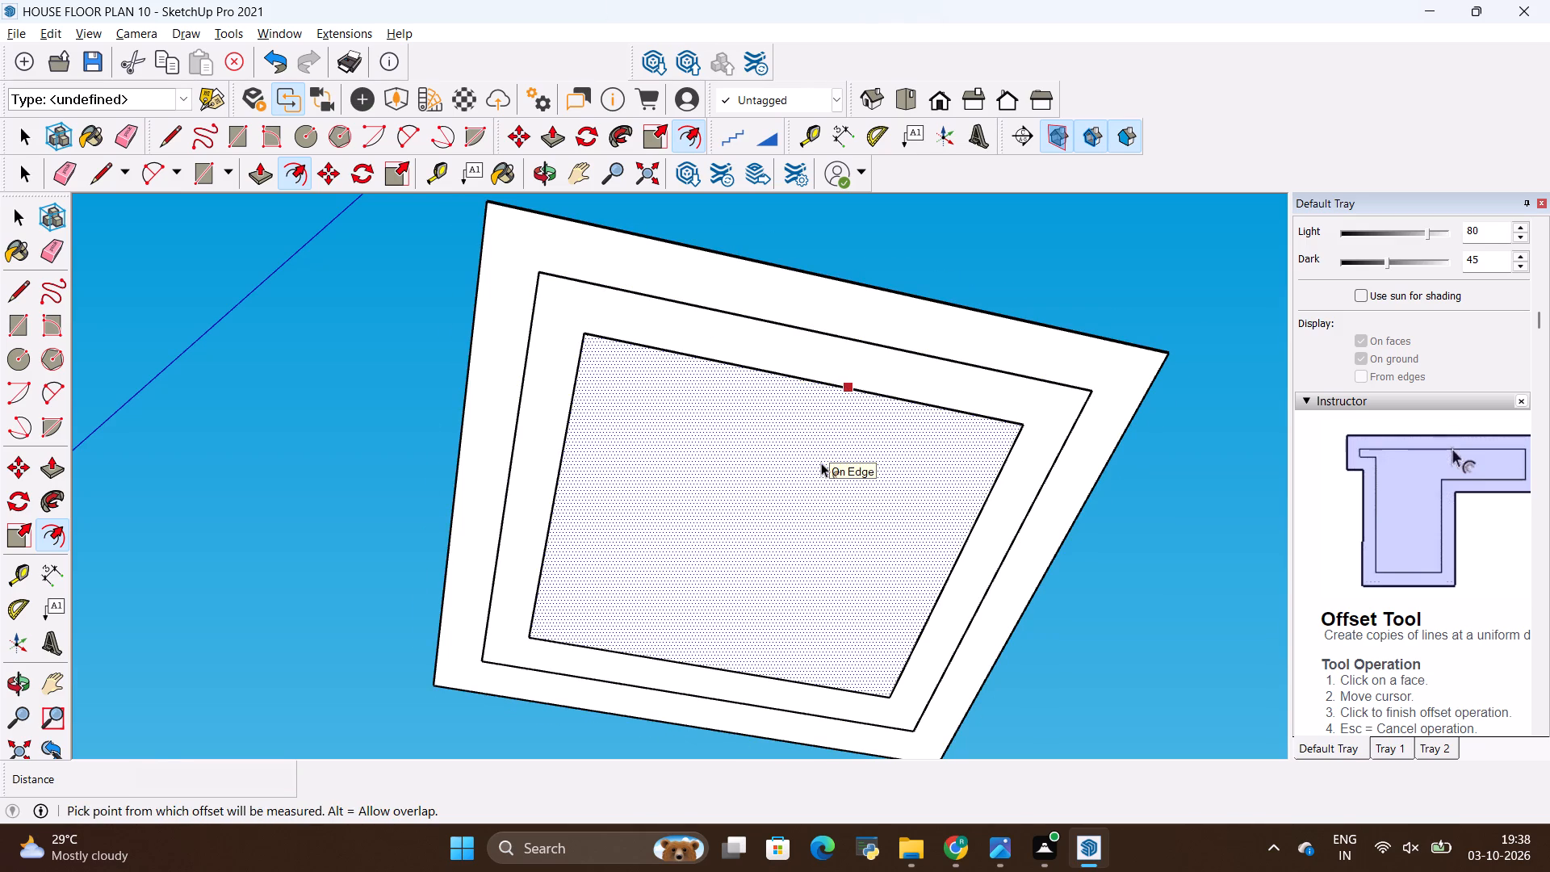
Undo the second inner rectangle and offset the first inner rectangle inward by about 7" instead.
key(alt+BackSpace)
click(830, 354)
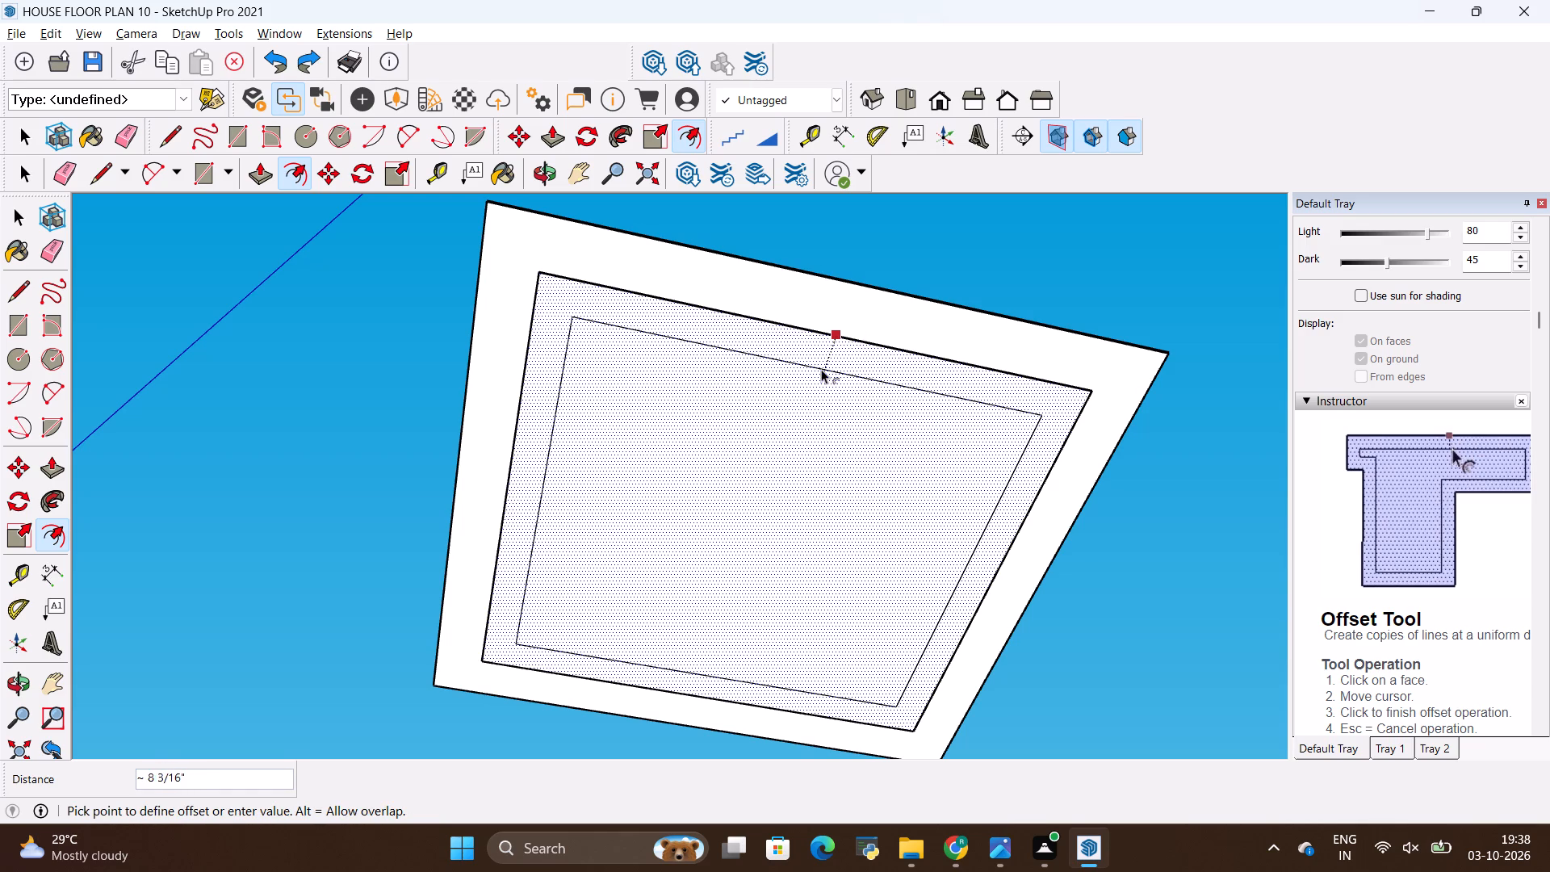
click(819, 363)
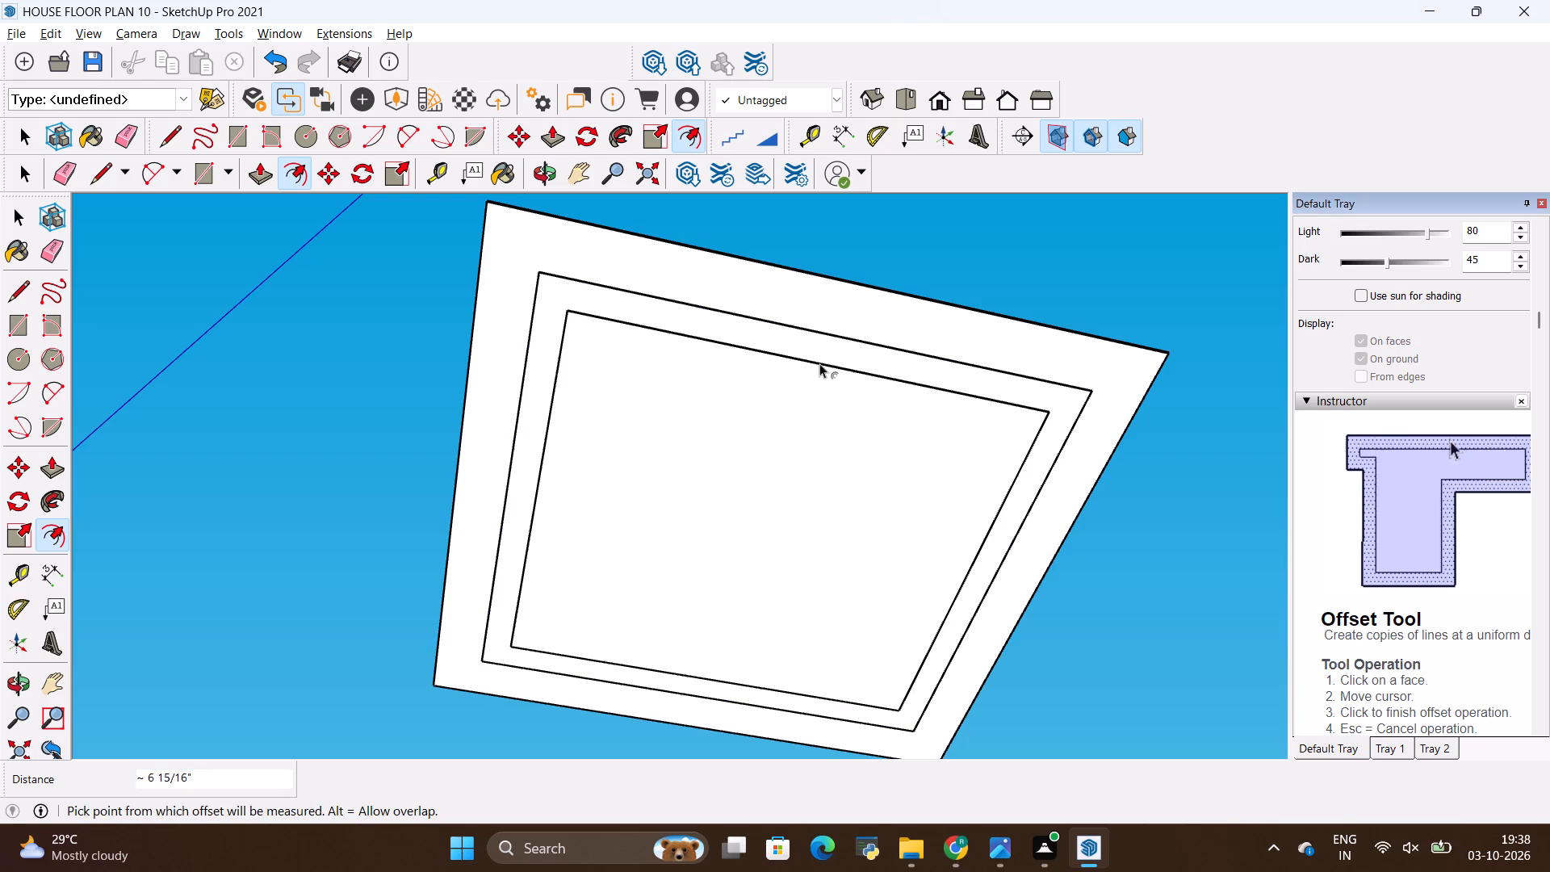
click(819, 404)
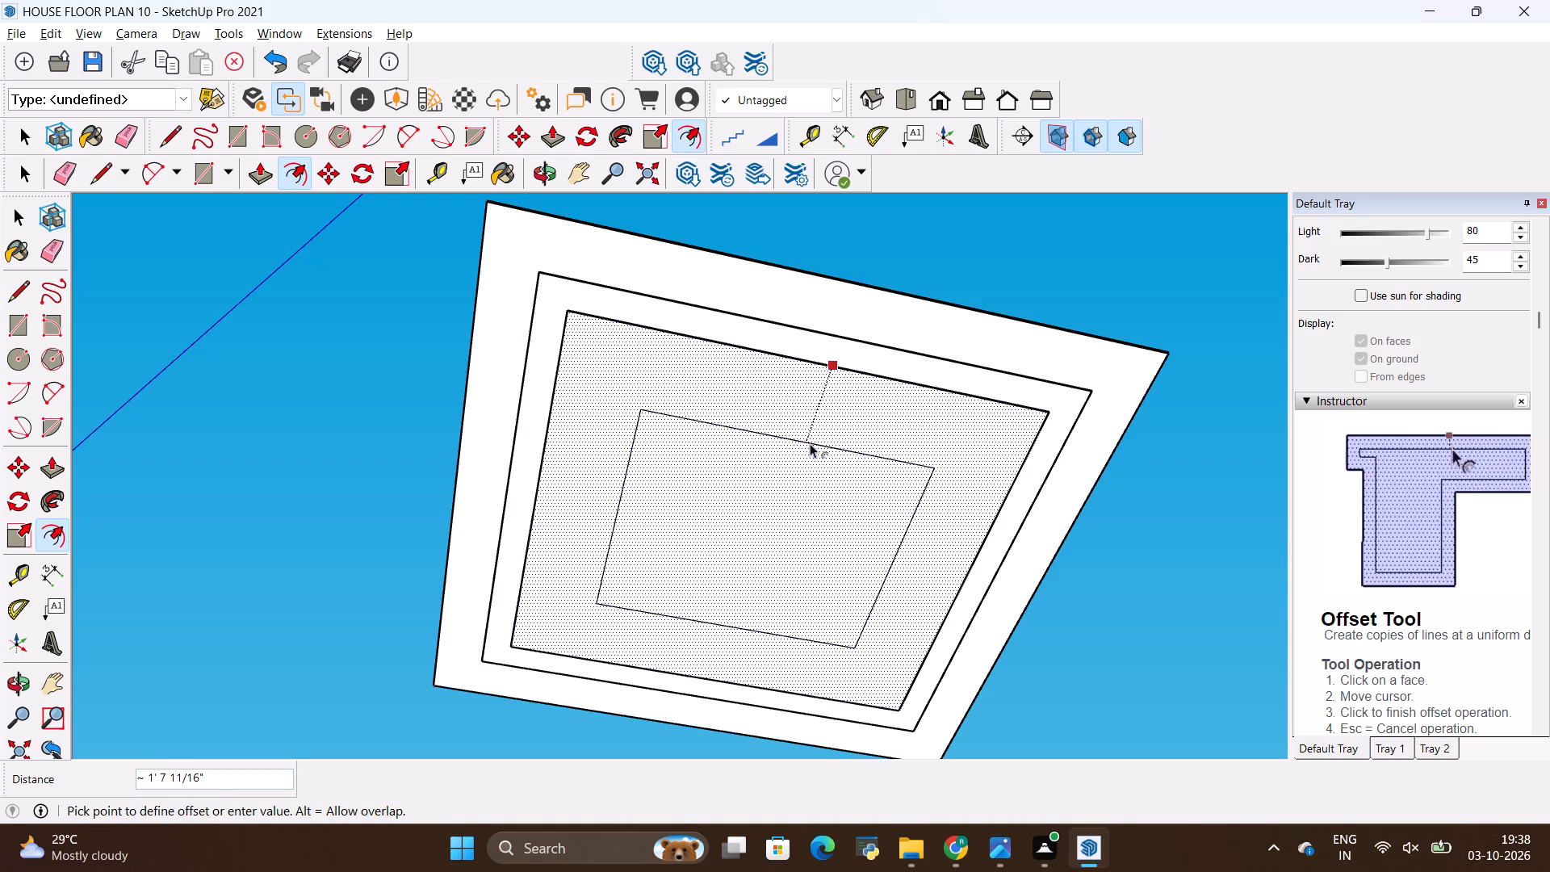
key(Escape)
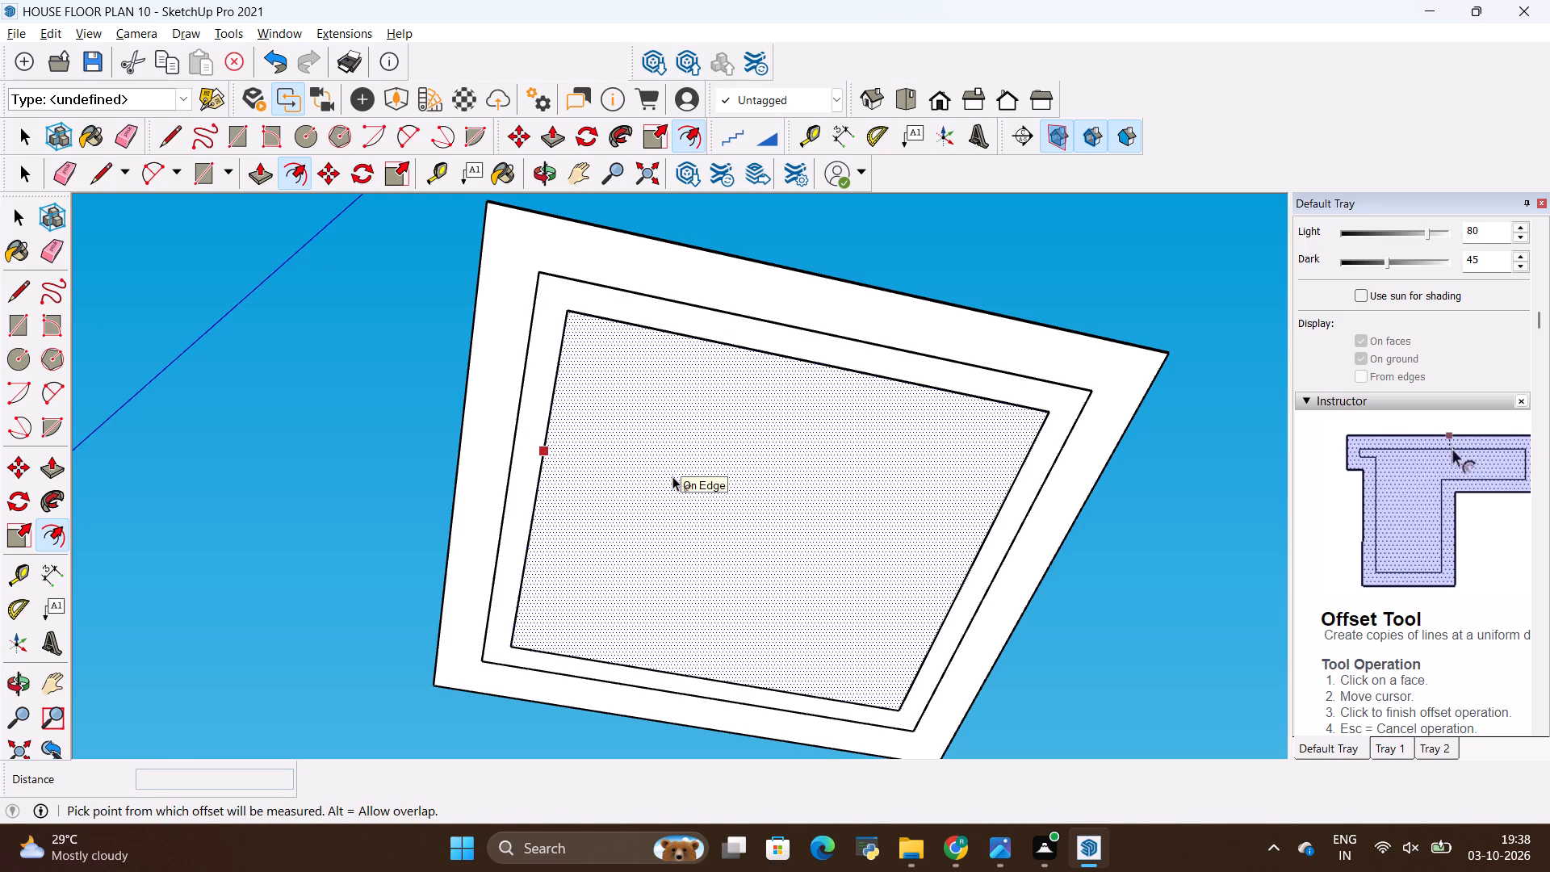
Create two diagonal guide lines between opposite corners of the innermost rectangle to mark its centre.
key(t)
click(509, 648)
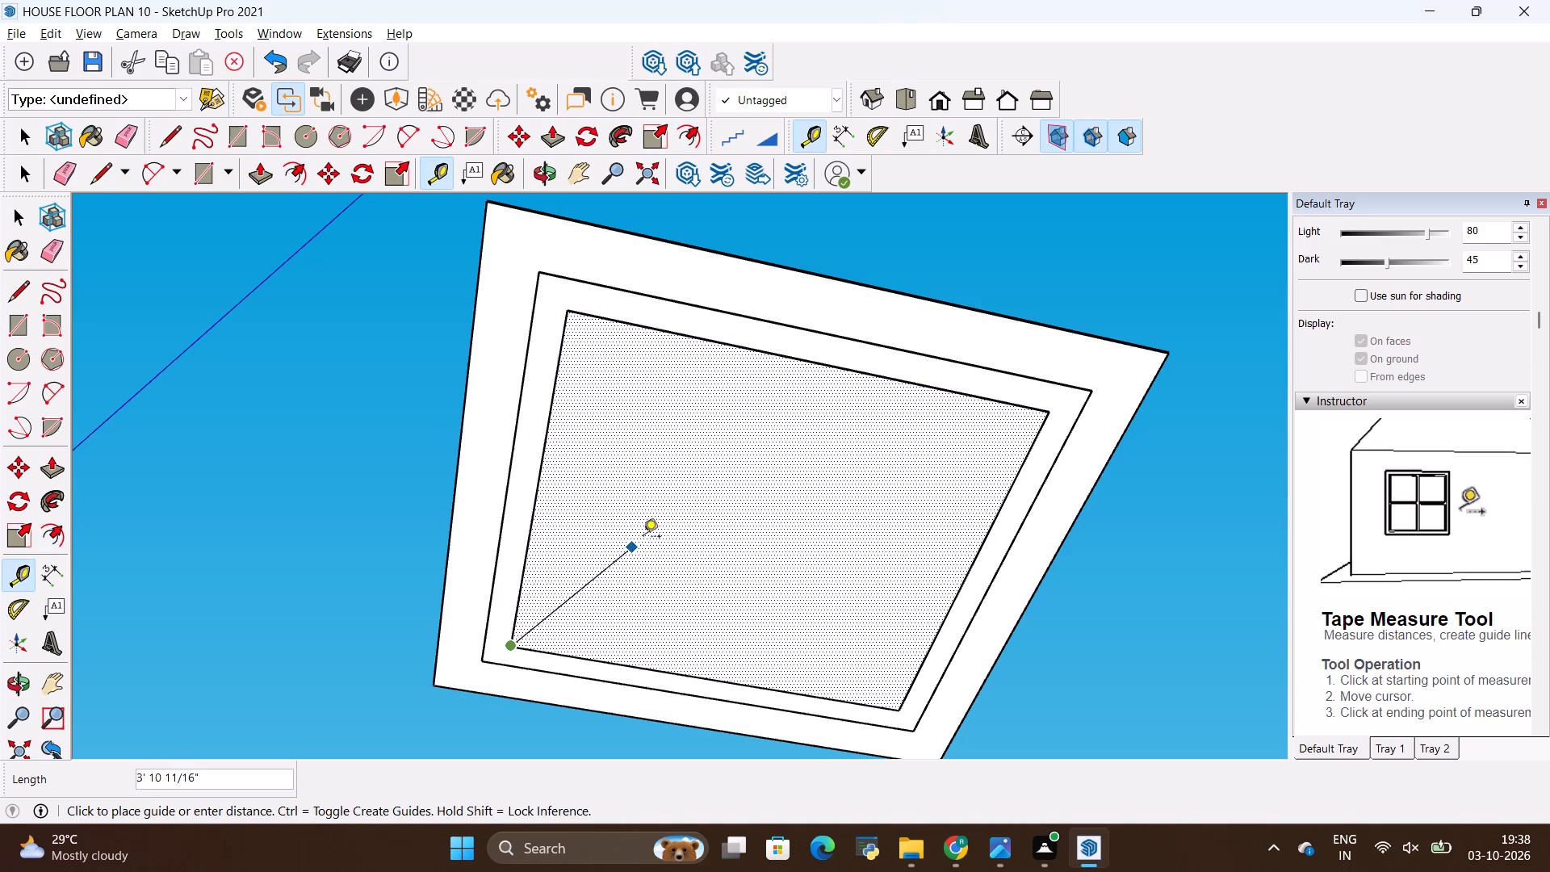
click(1039, 417)
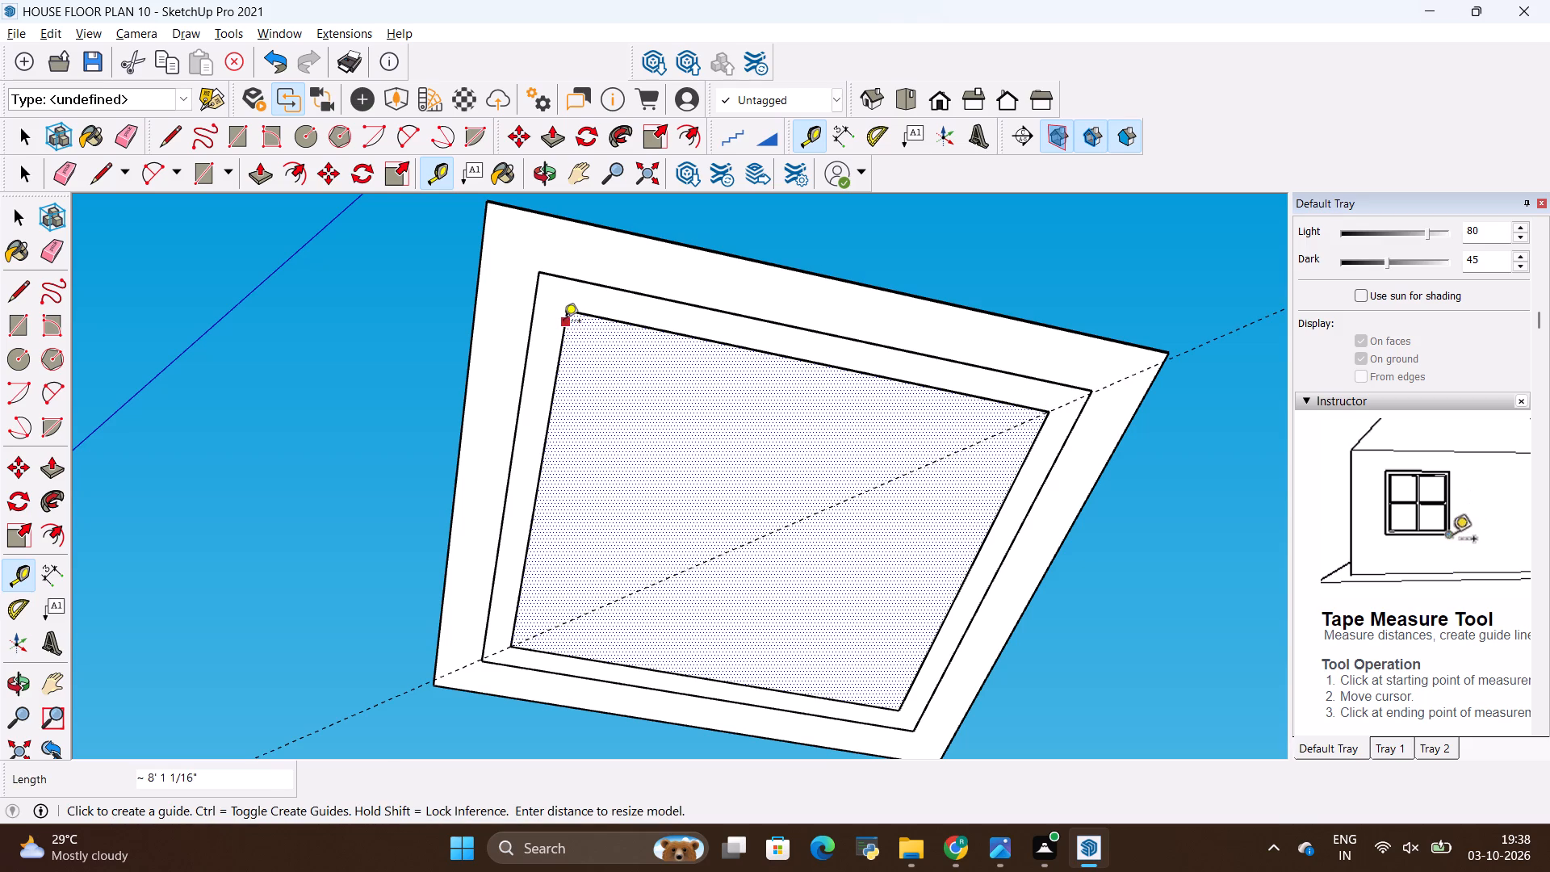
click(563, 312)
click(899, 708)
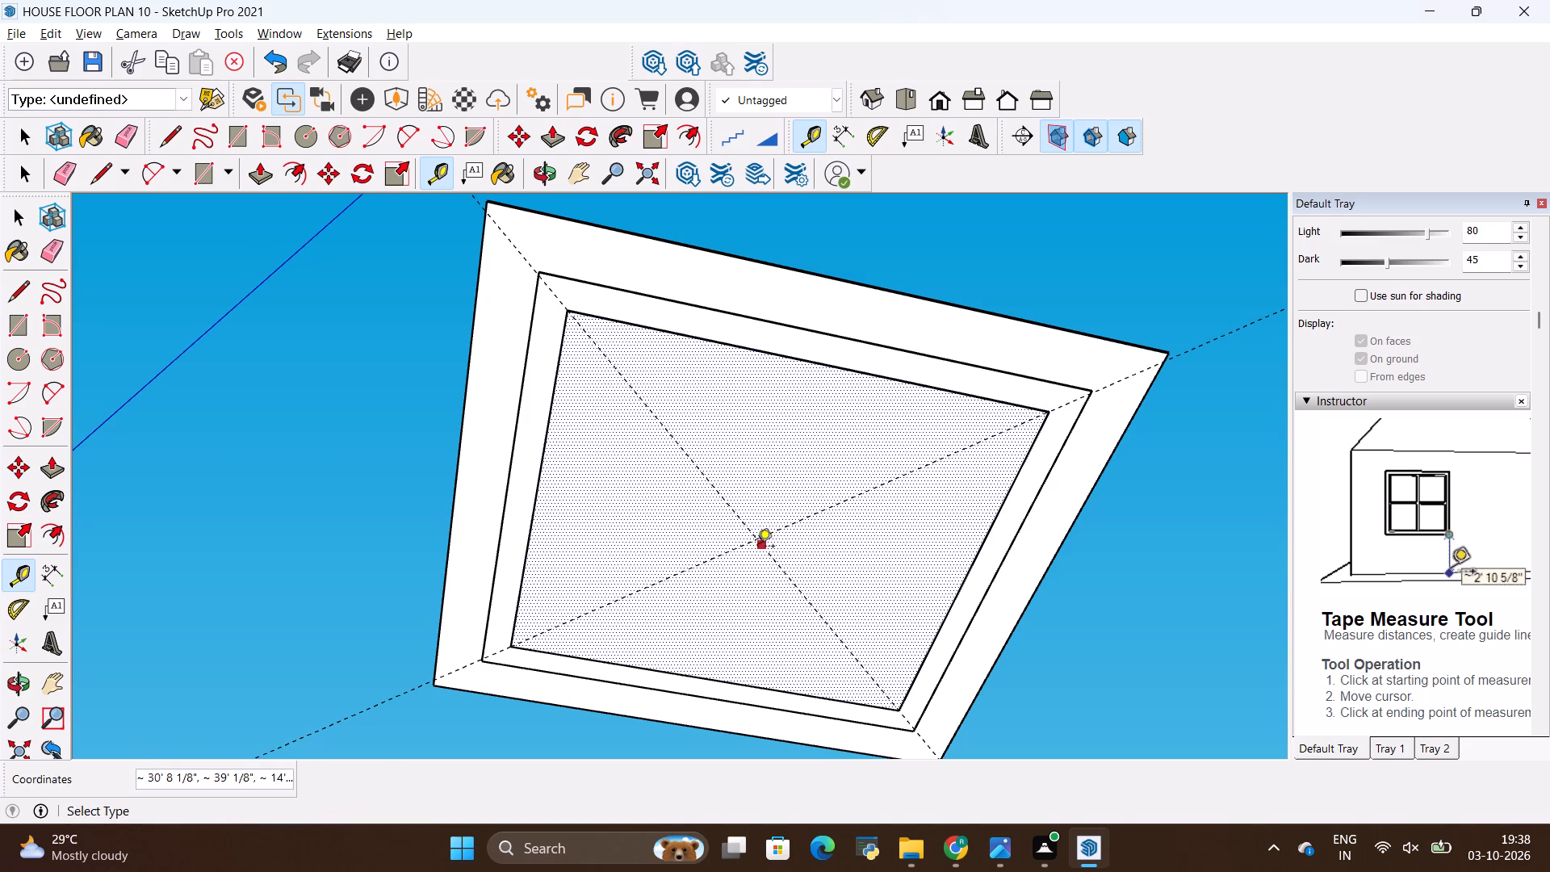
Draw two concentric circles at the guides' intersection with radii of about 1' 7" and 2' 1".
key(c)
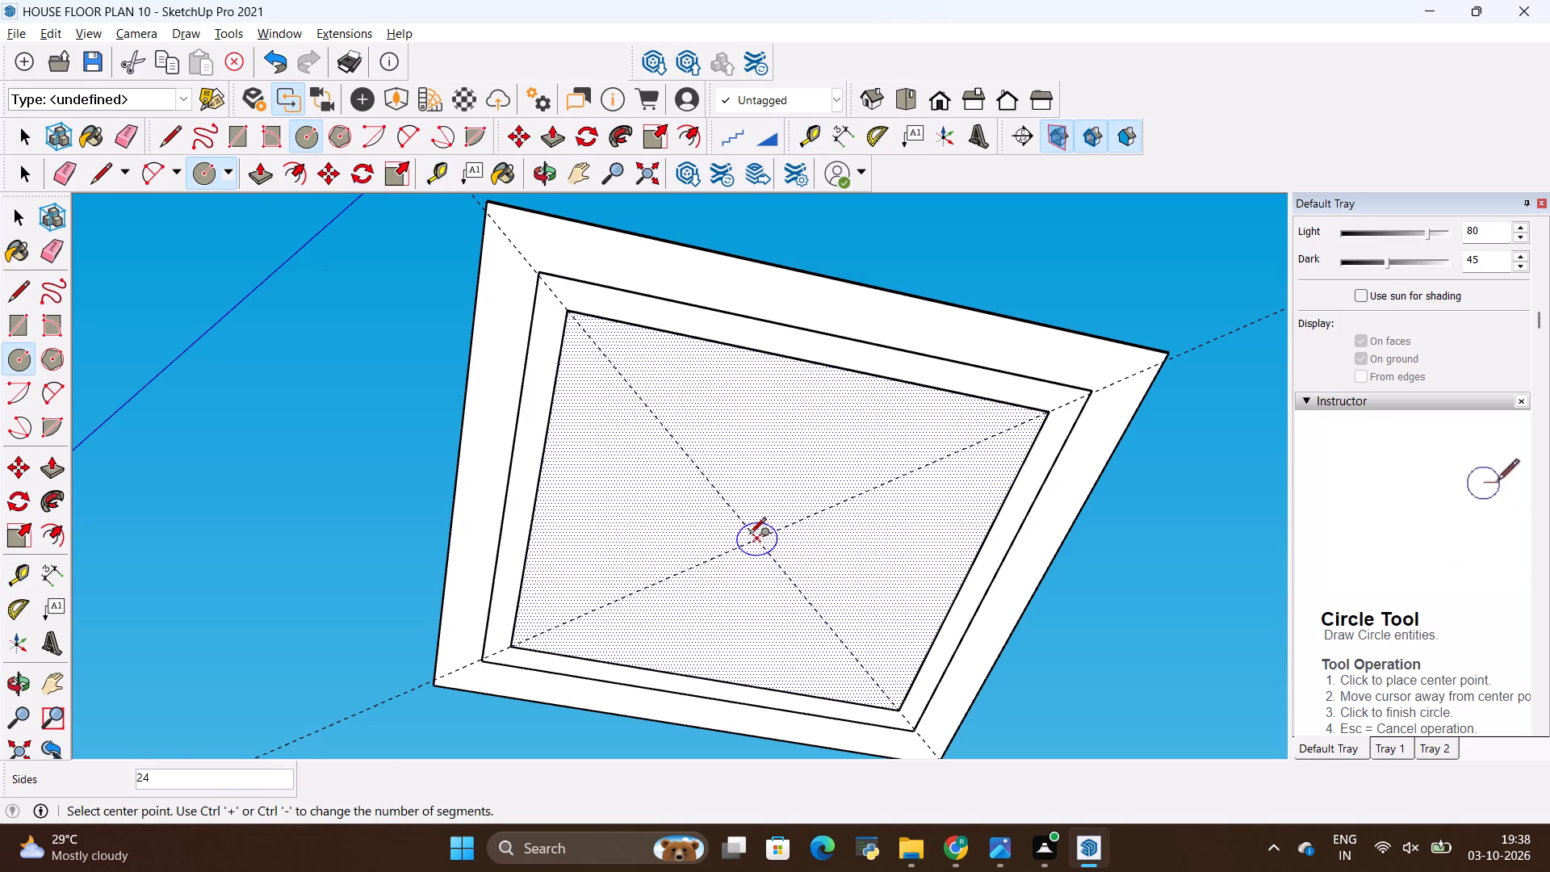
click(752, 542)
click(810, 489)
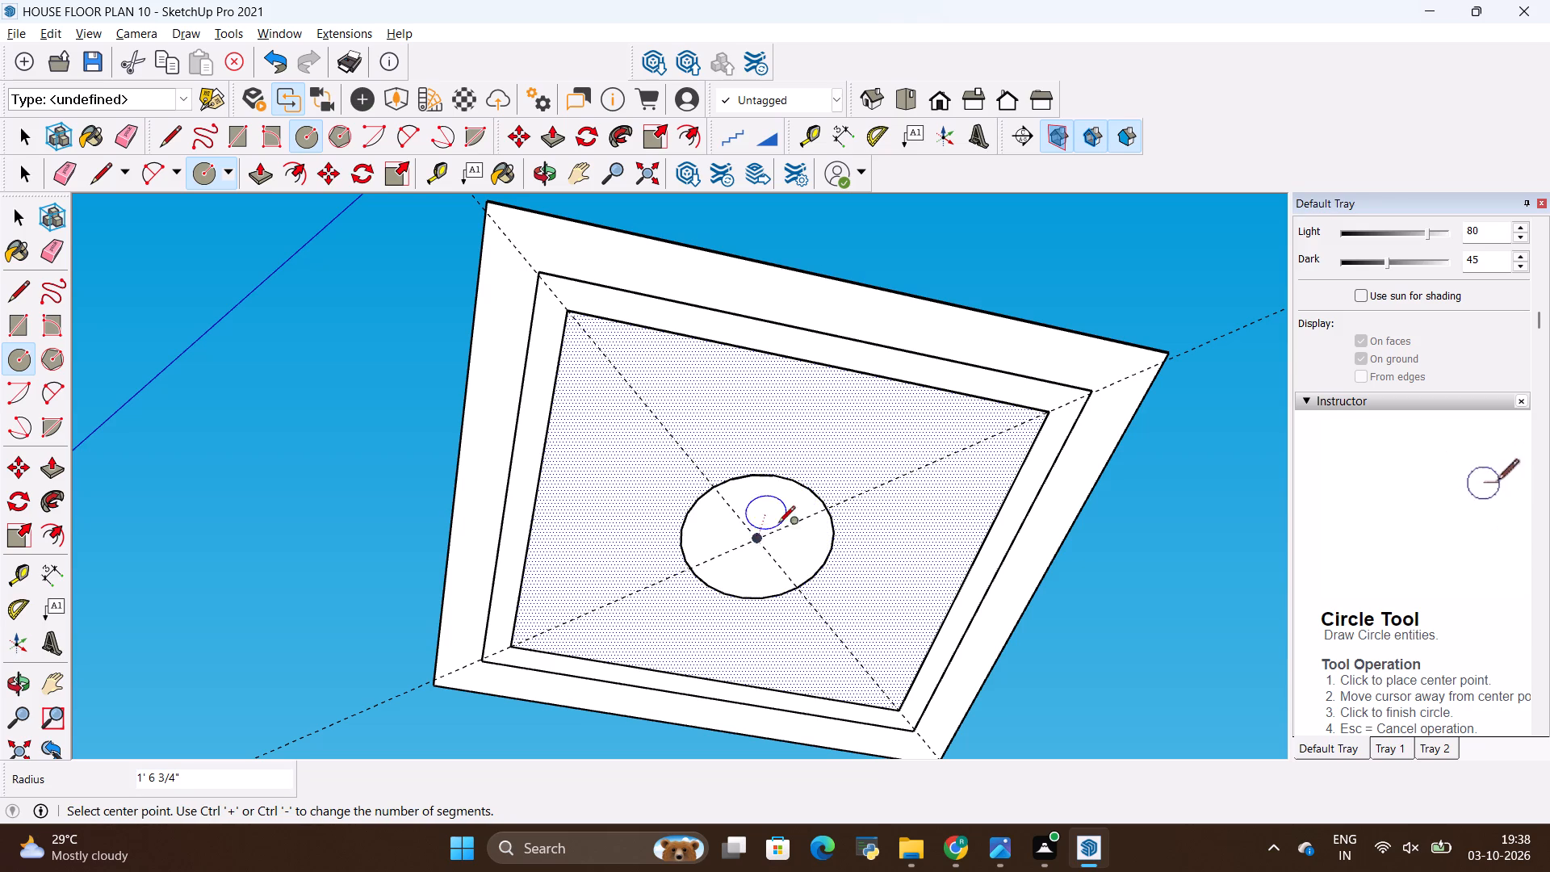
click(759, 536)
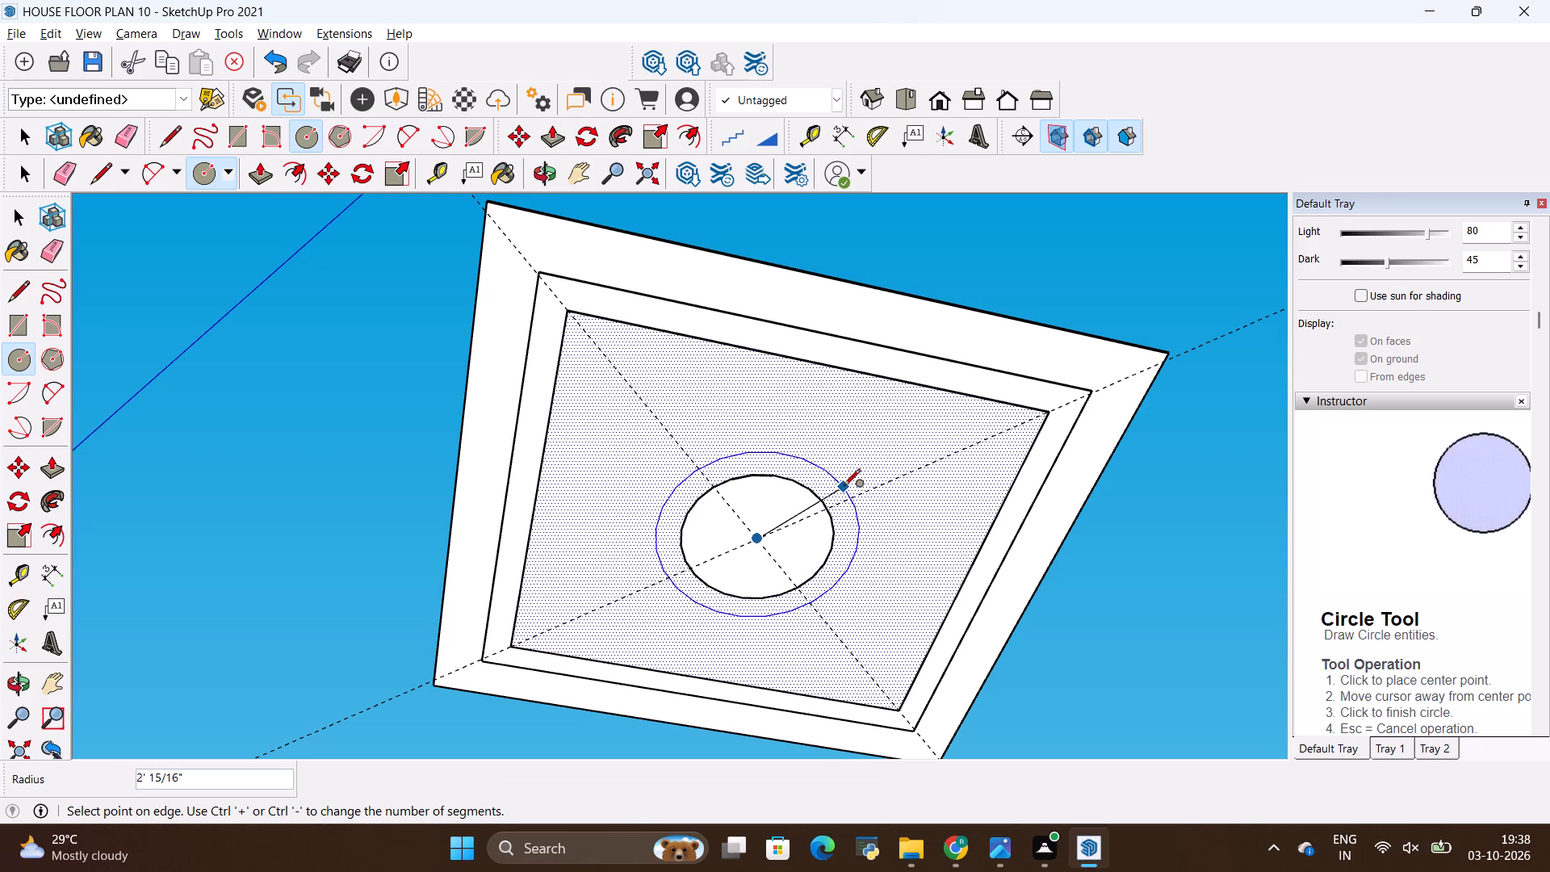
click(844, 487)
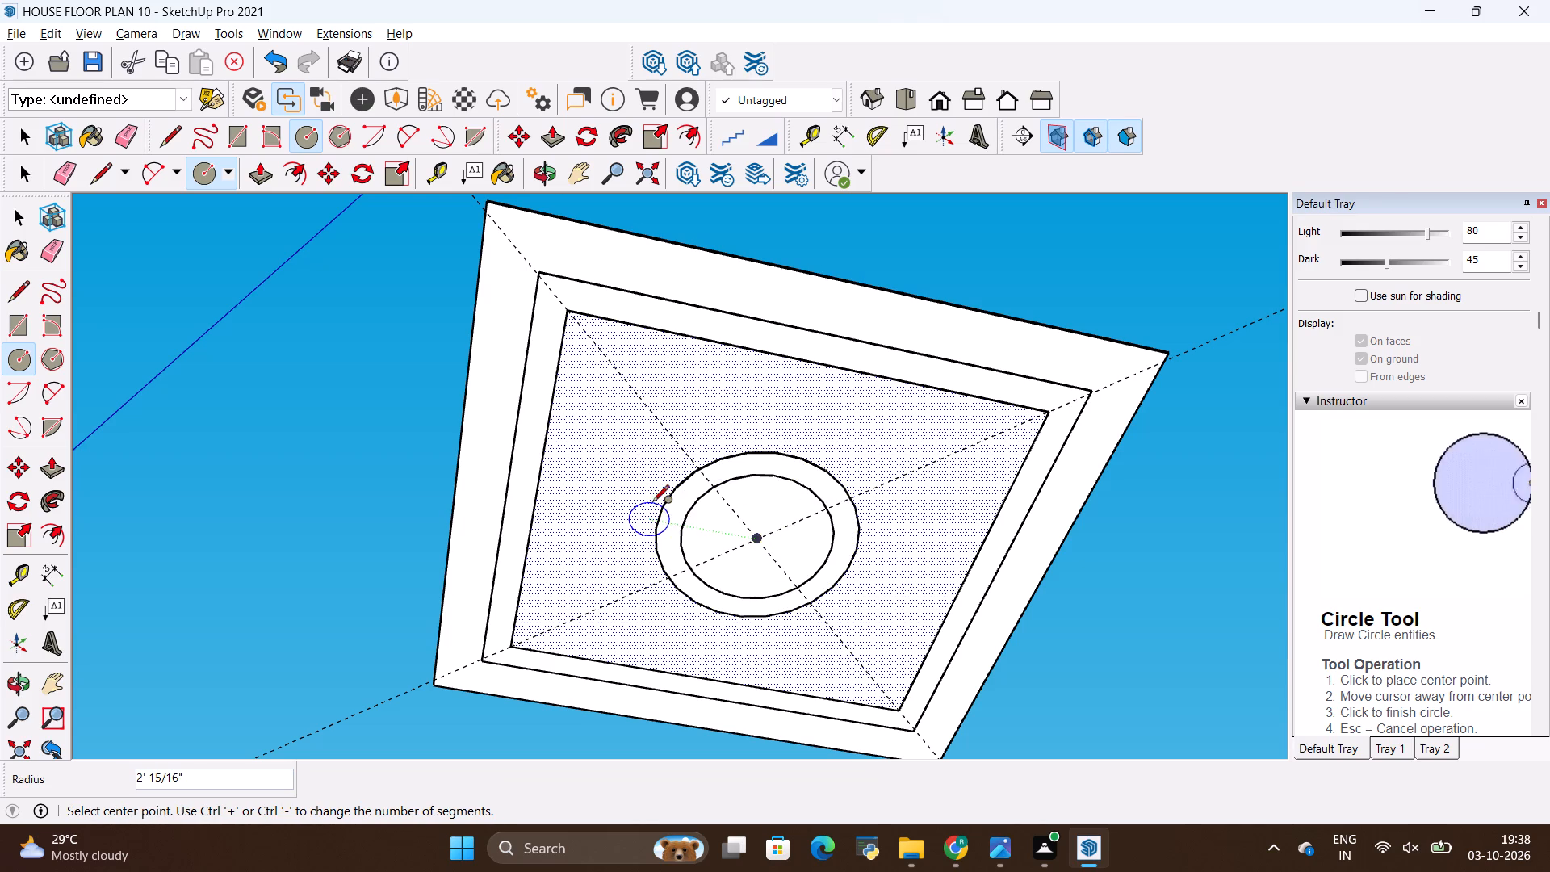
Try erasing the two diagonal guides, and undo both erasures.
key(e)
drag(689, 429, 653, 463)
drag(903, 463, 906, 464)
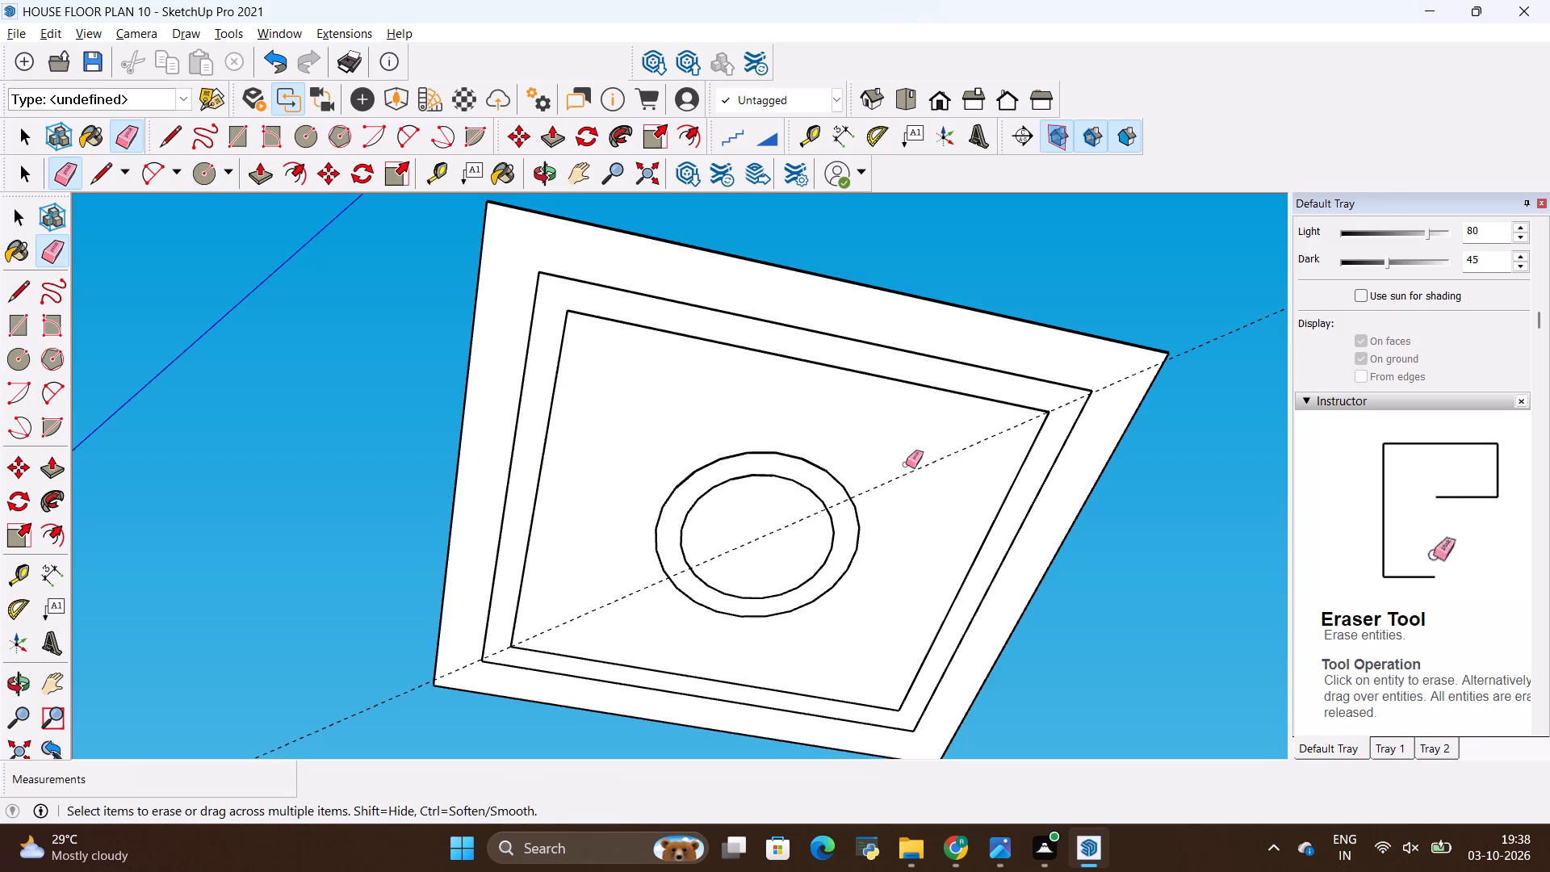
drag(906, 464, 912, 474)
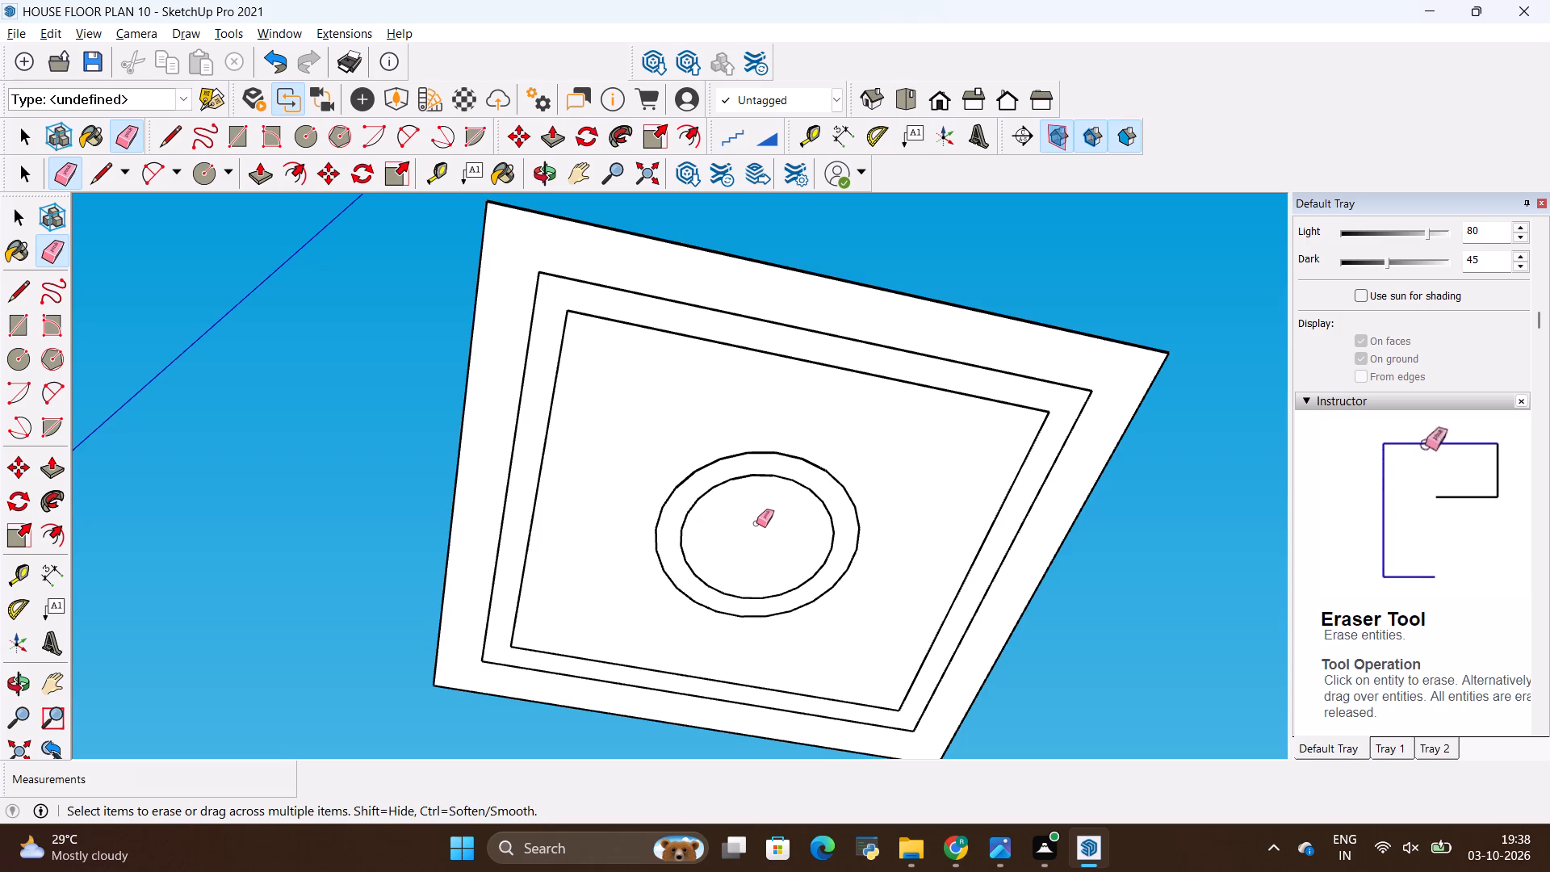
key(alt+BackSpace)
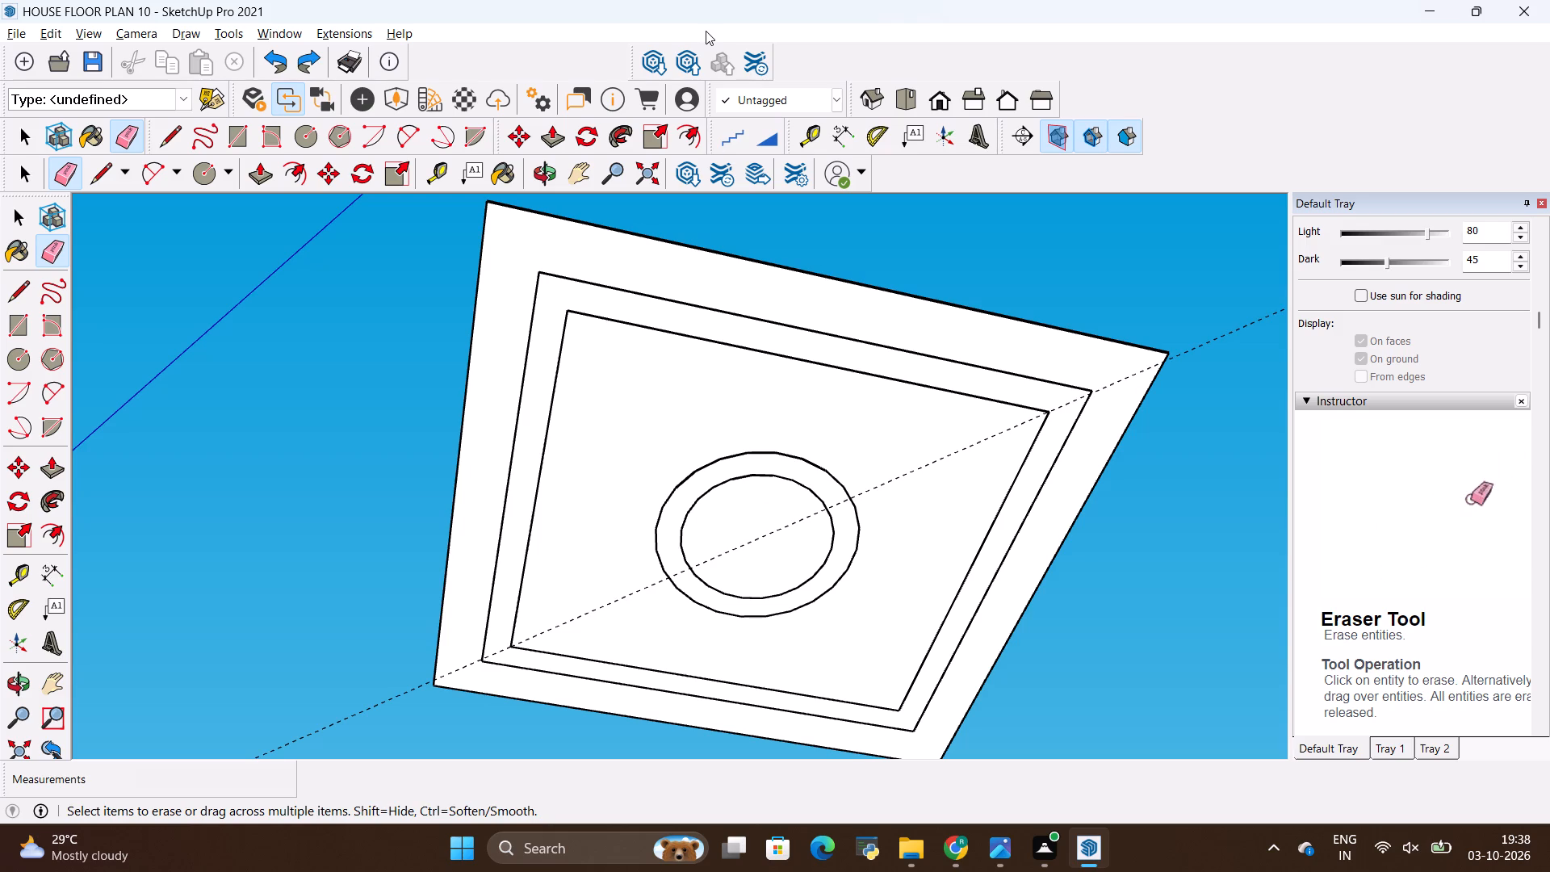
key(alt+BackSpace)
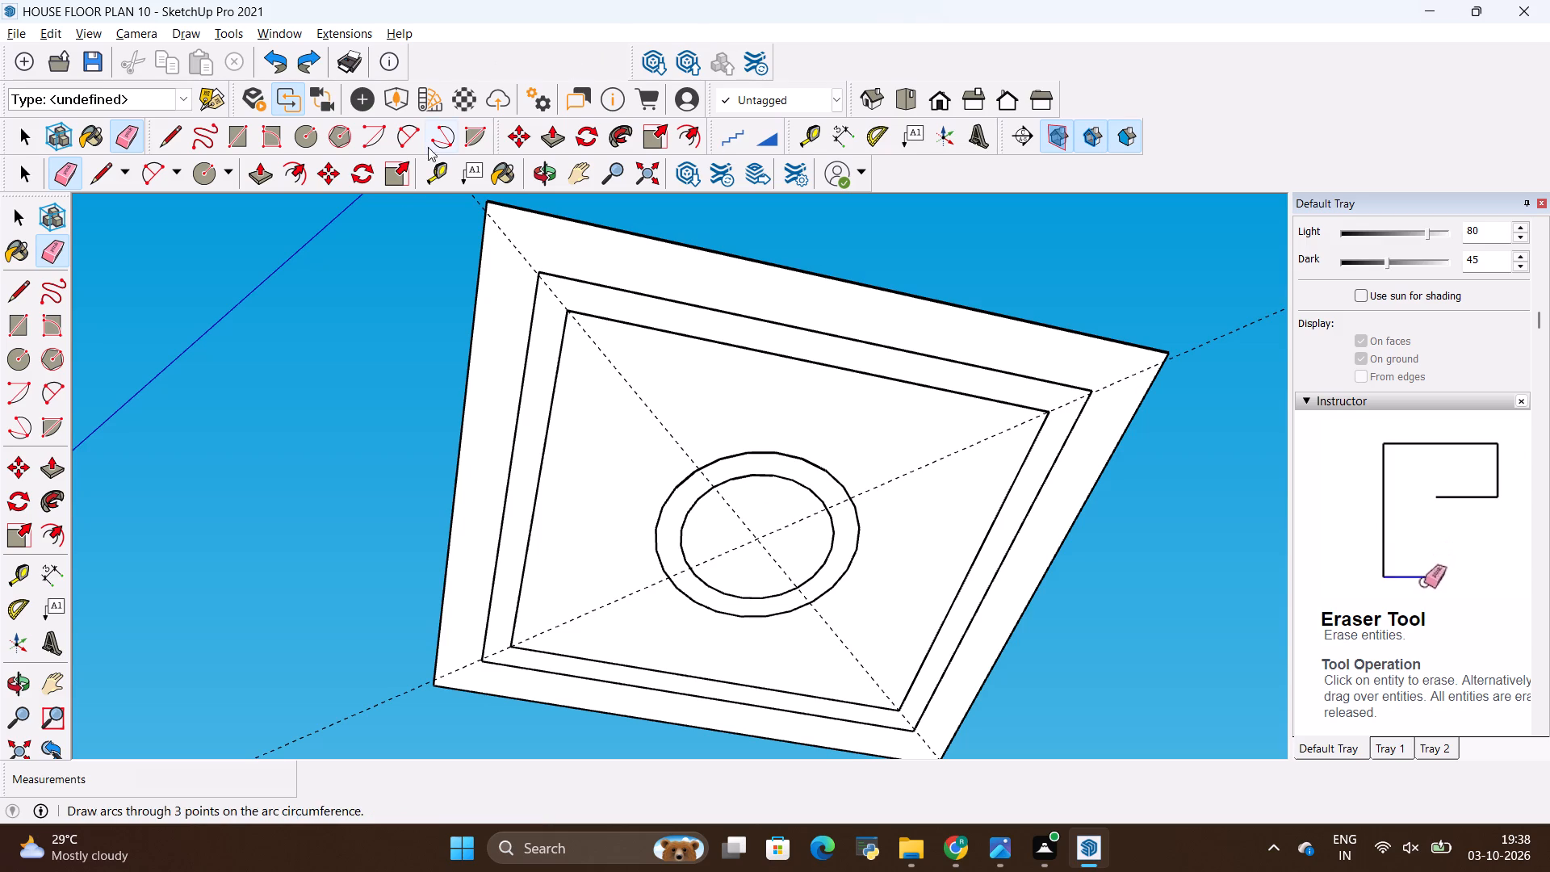
Add two larger concentric circles at the guides' intersection with radii of about 3' 3" and 3' 9".
key(c)
click(759, 545)
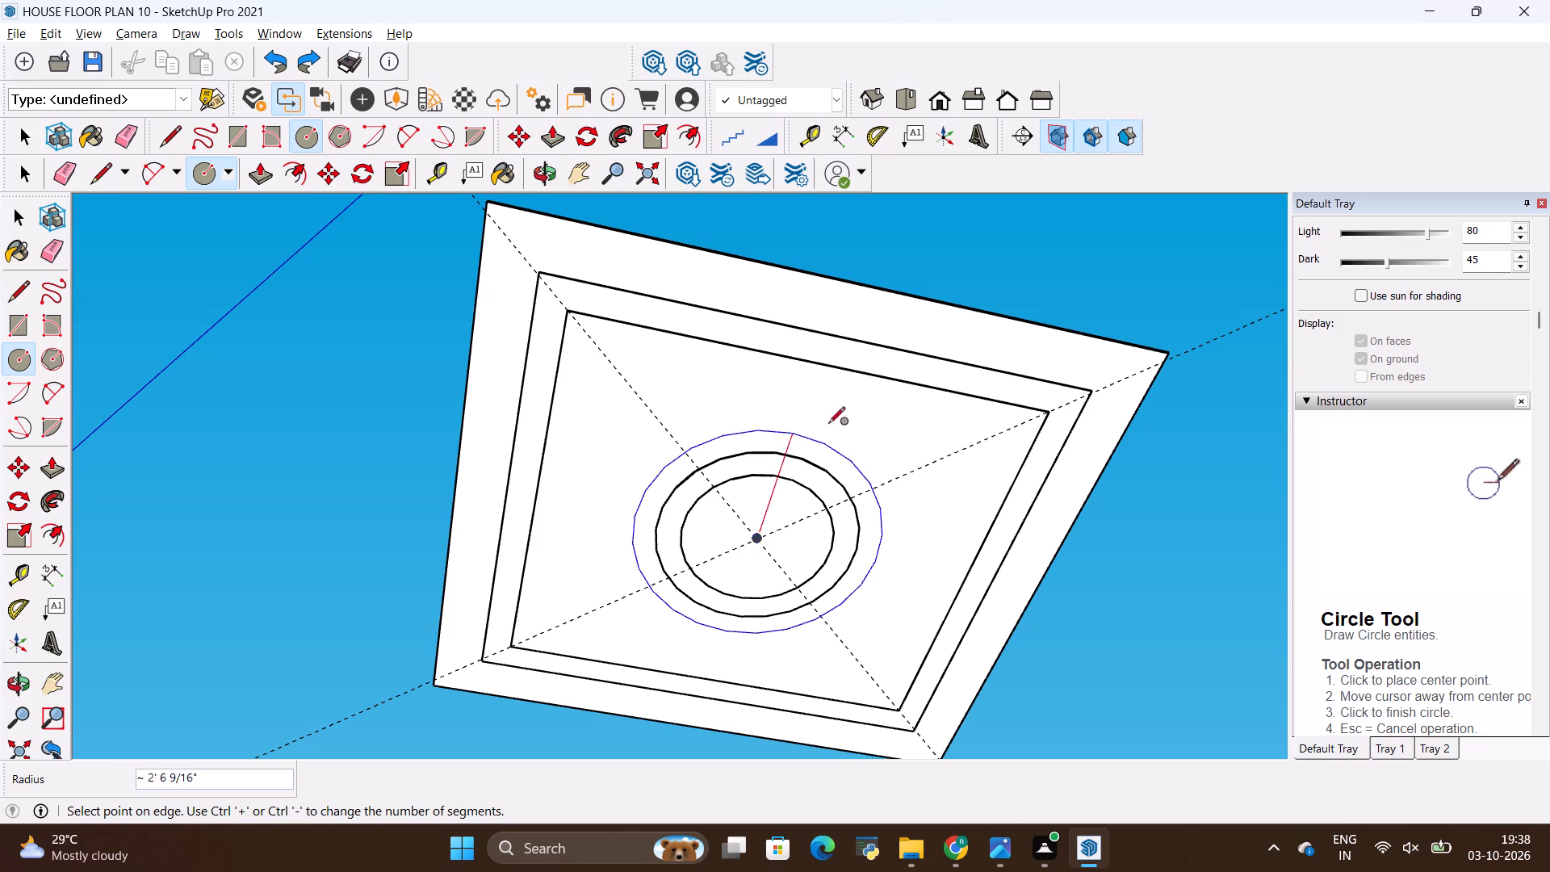
click(888, 448)
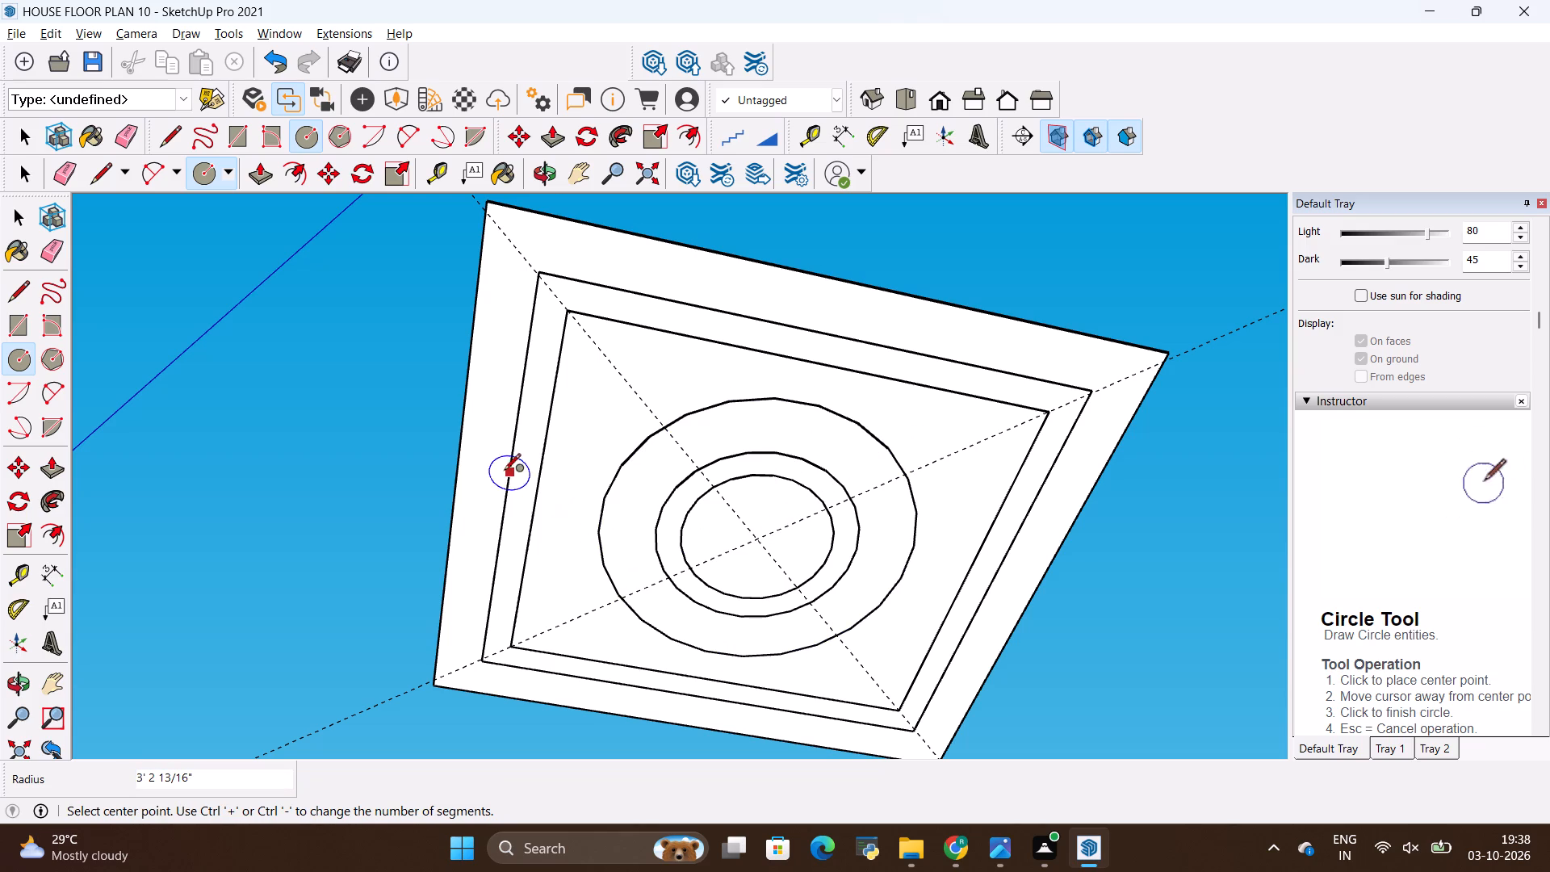
click(756, 533)
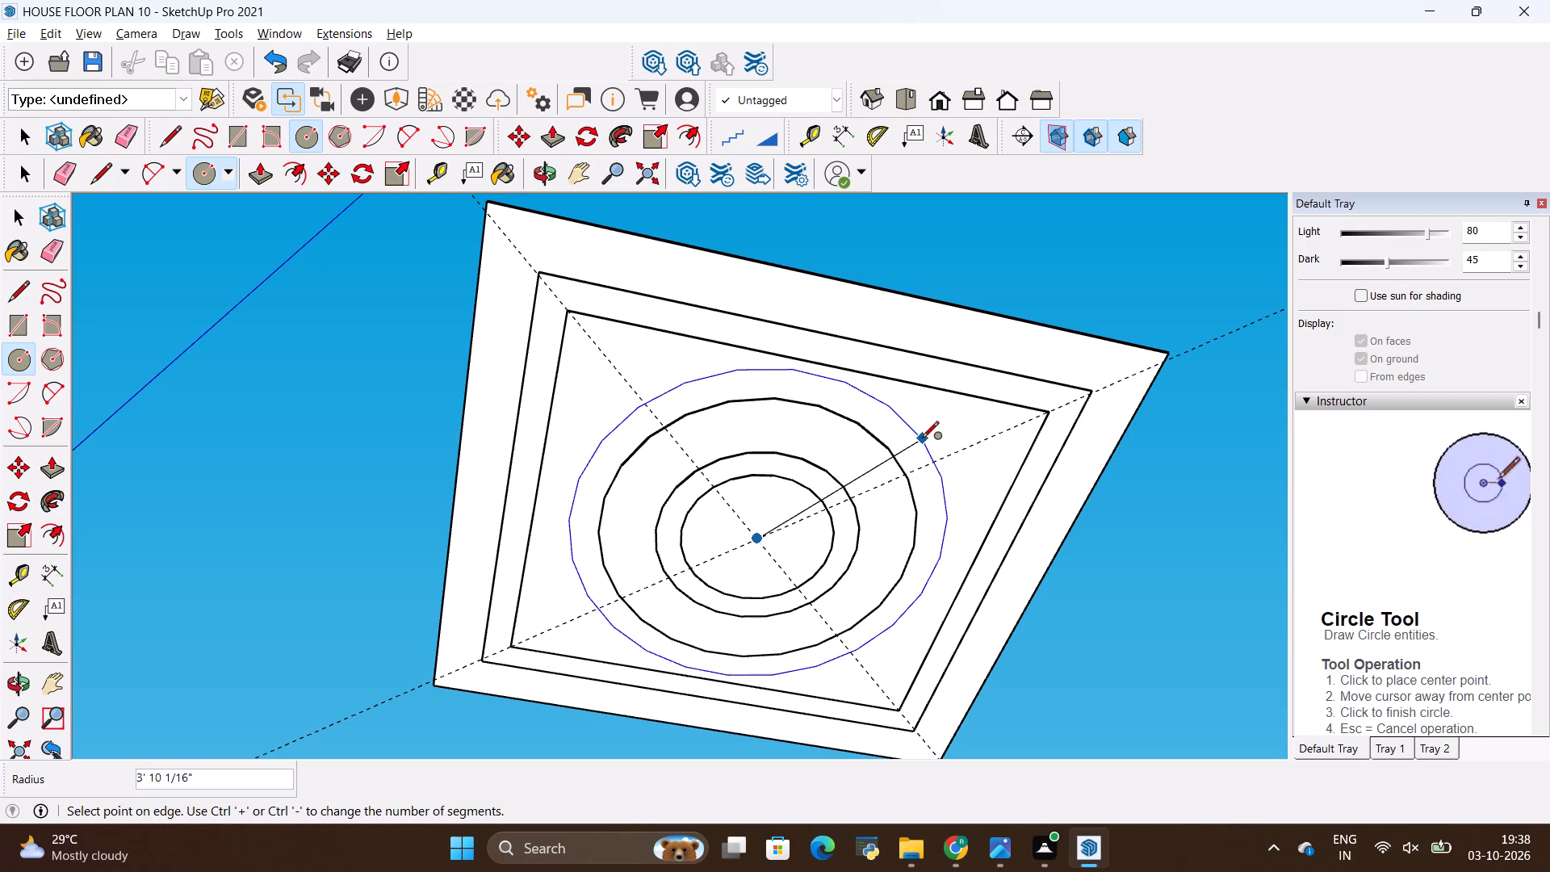
click(916, 441)
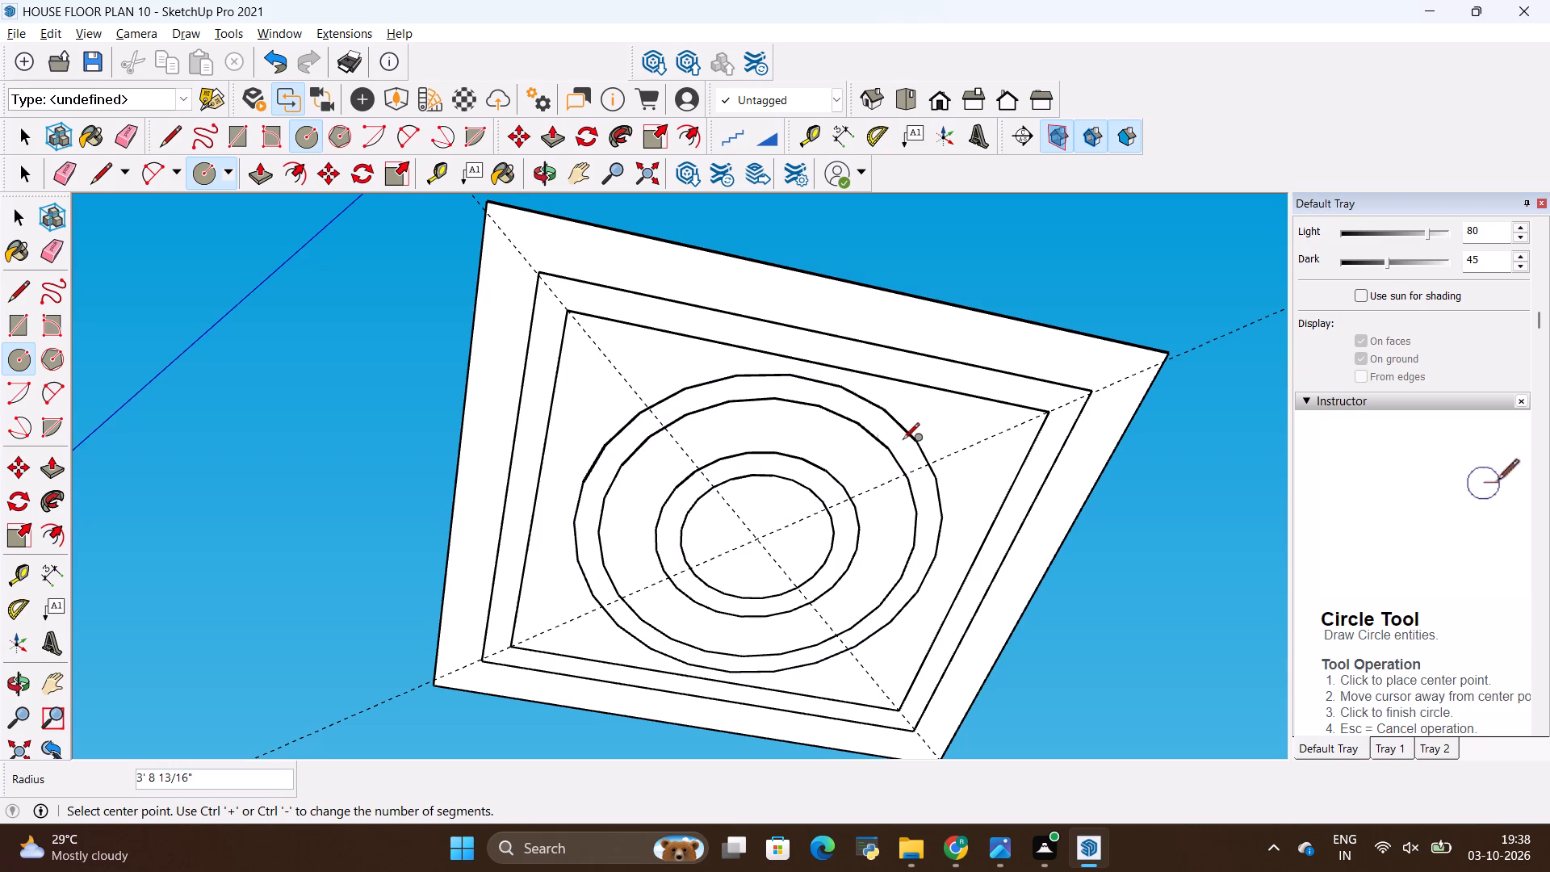
Push/Pull the ceiling panel's outer rectangular border by 6".
key(p)
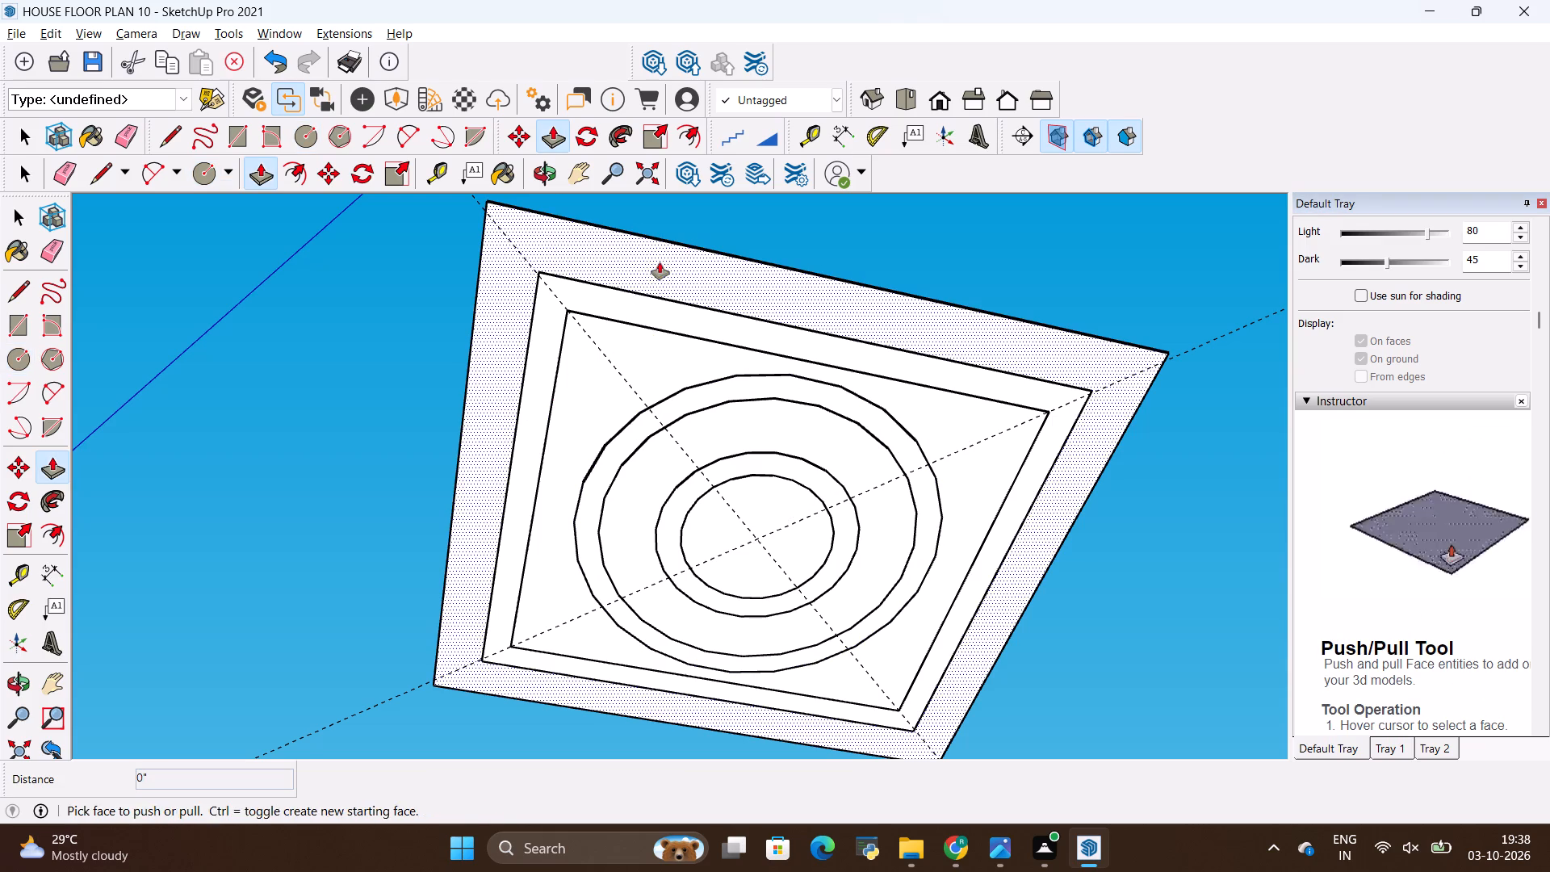
click(660, 262)
key(BackSpace)
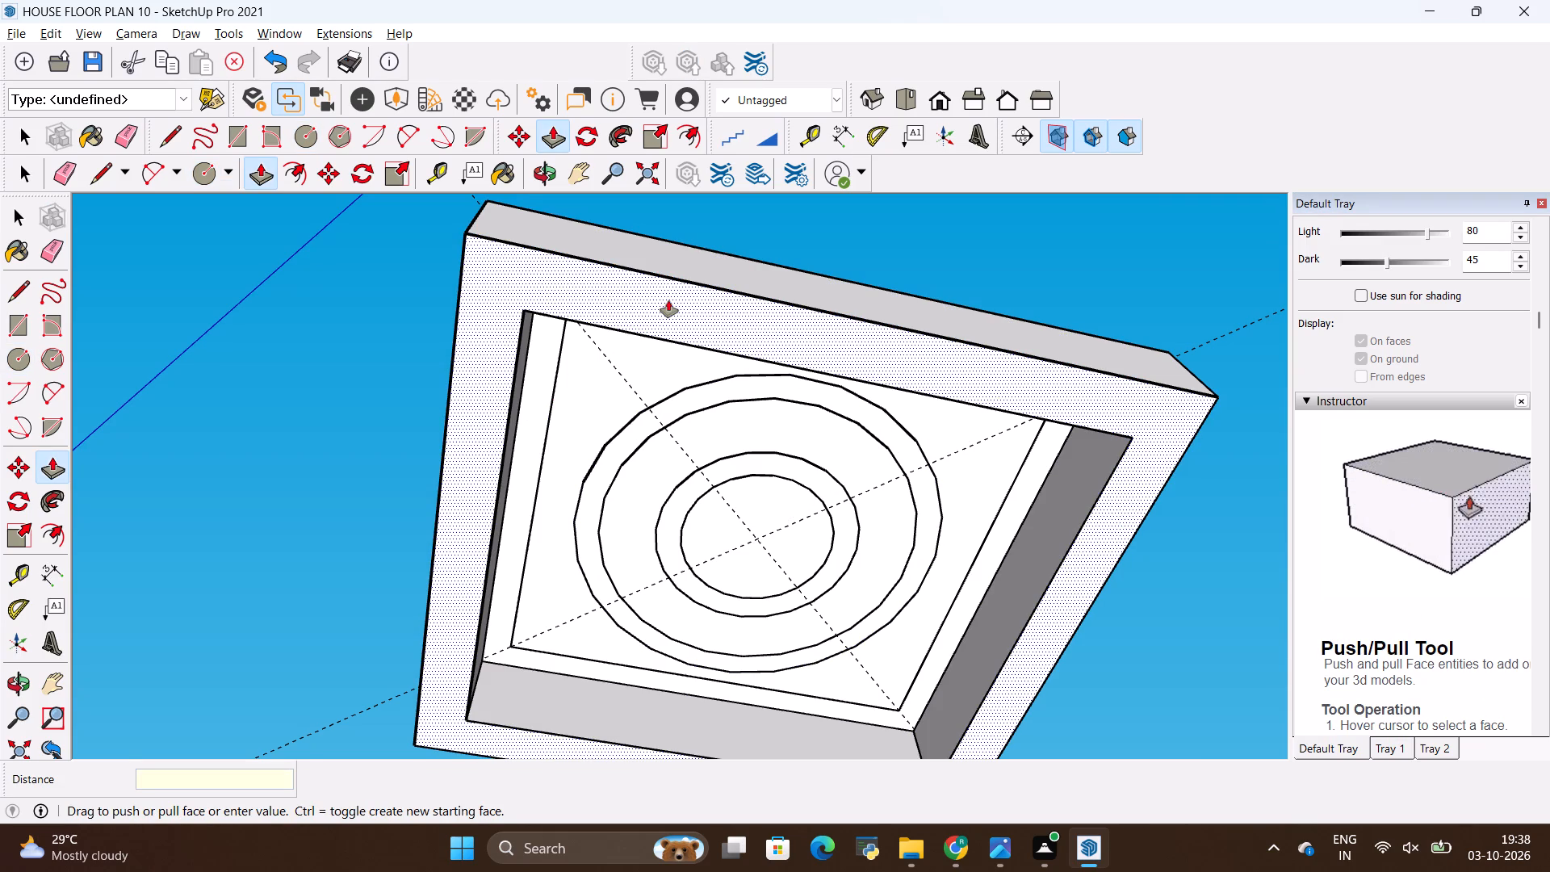
key(6)
key(shift+quotedbl)
key(Return)
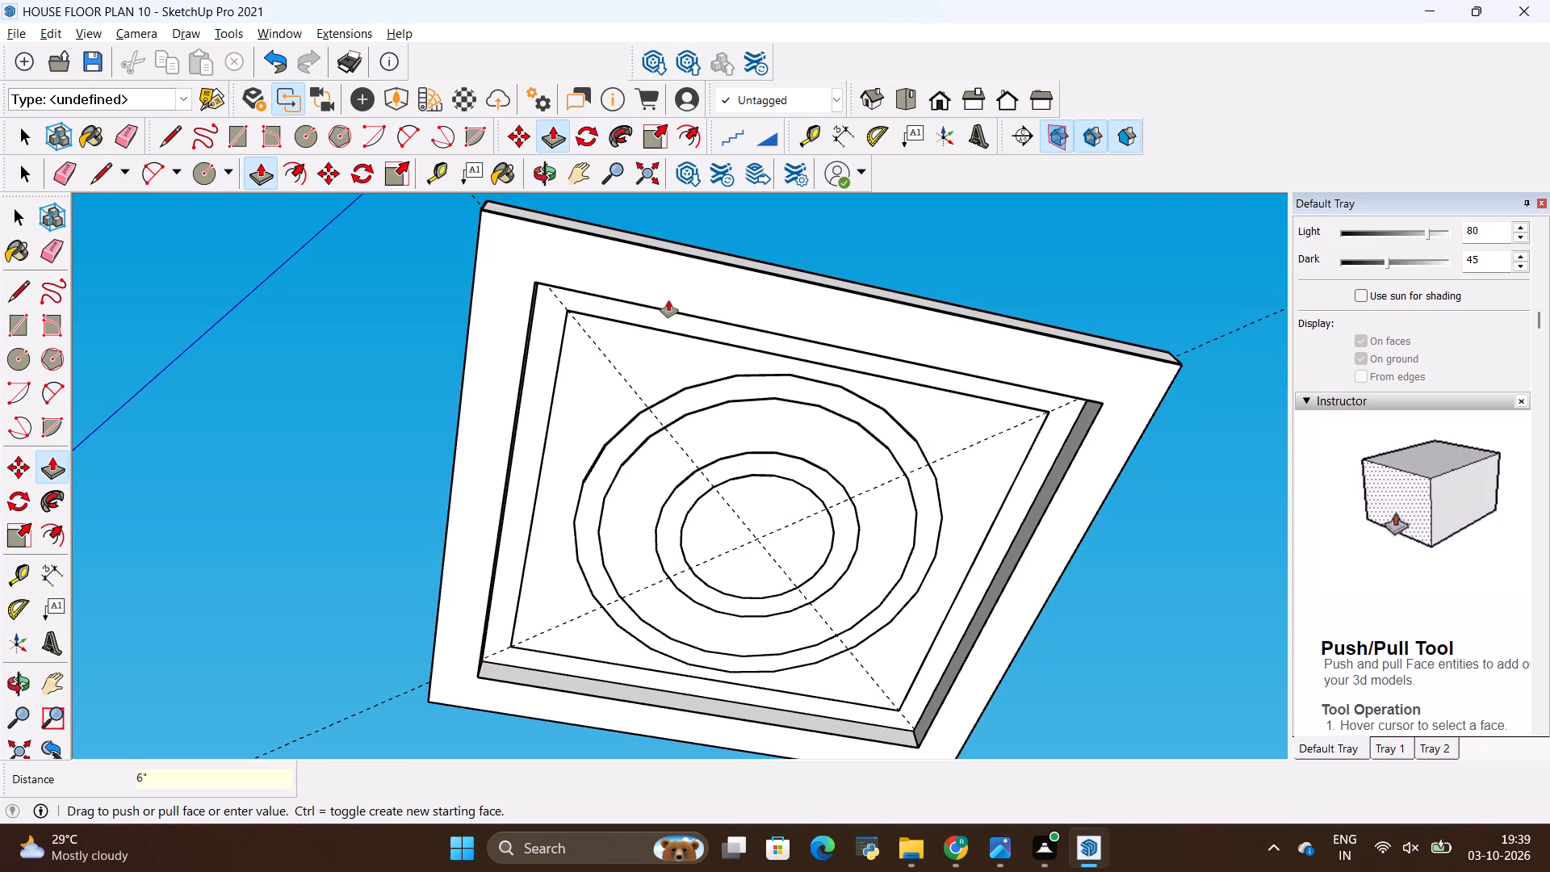
Push/Pull the inner and outer narrow circular rings by the same 6".
scroll(660, 329, up, 5)
scroll(523, 379, up, 6)
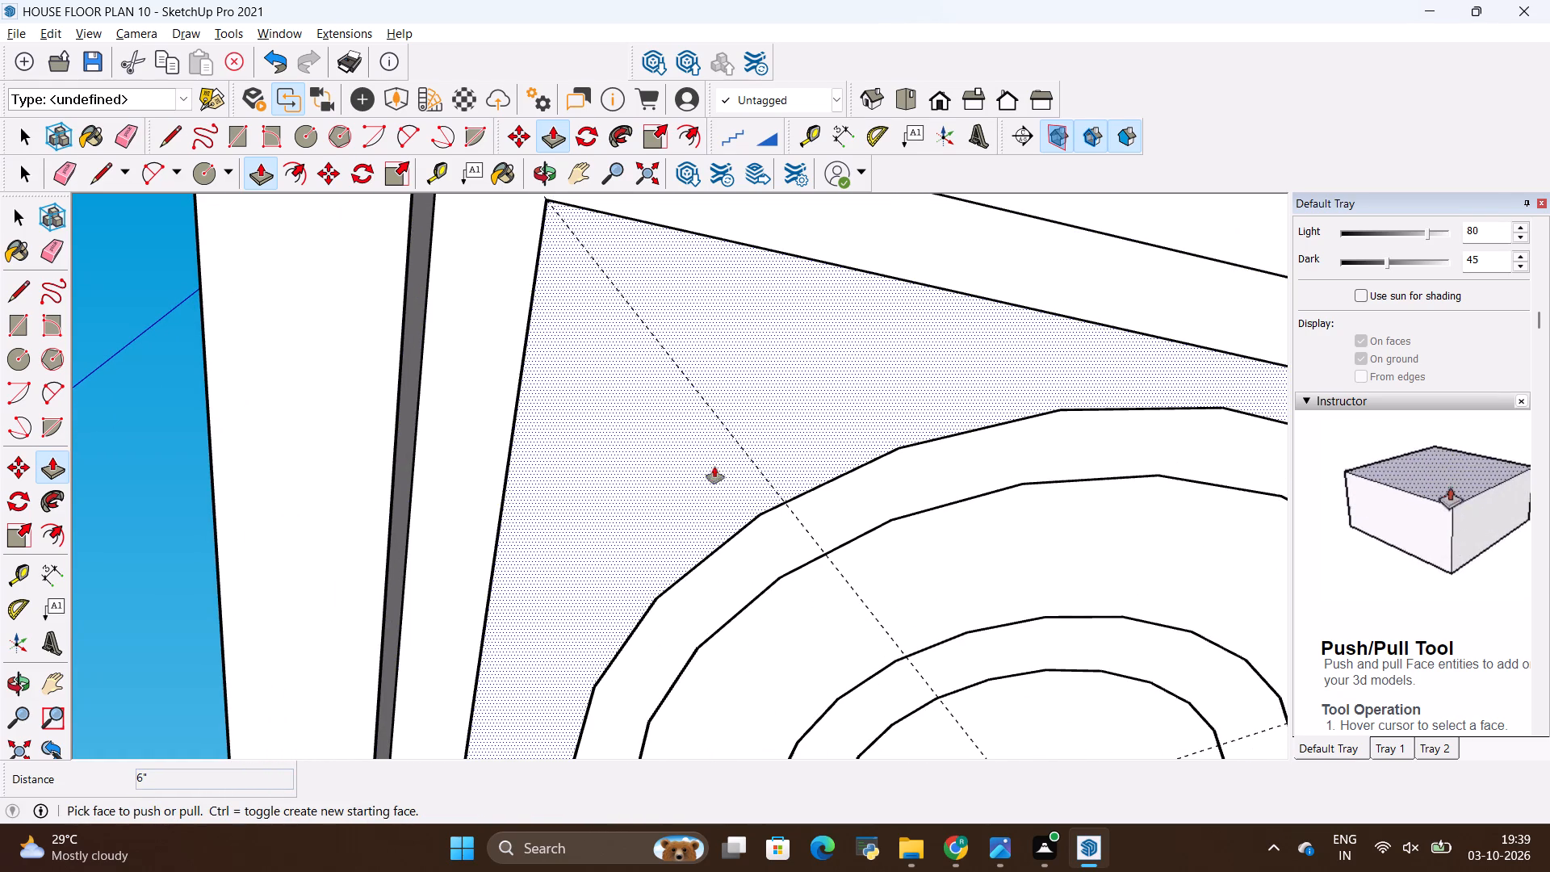
double_click(967, 648)
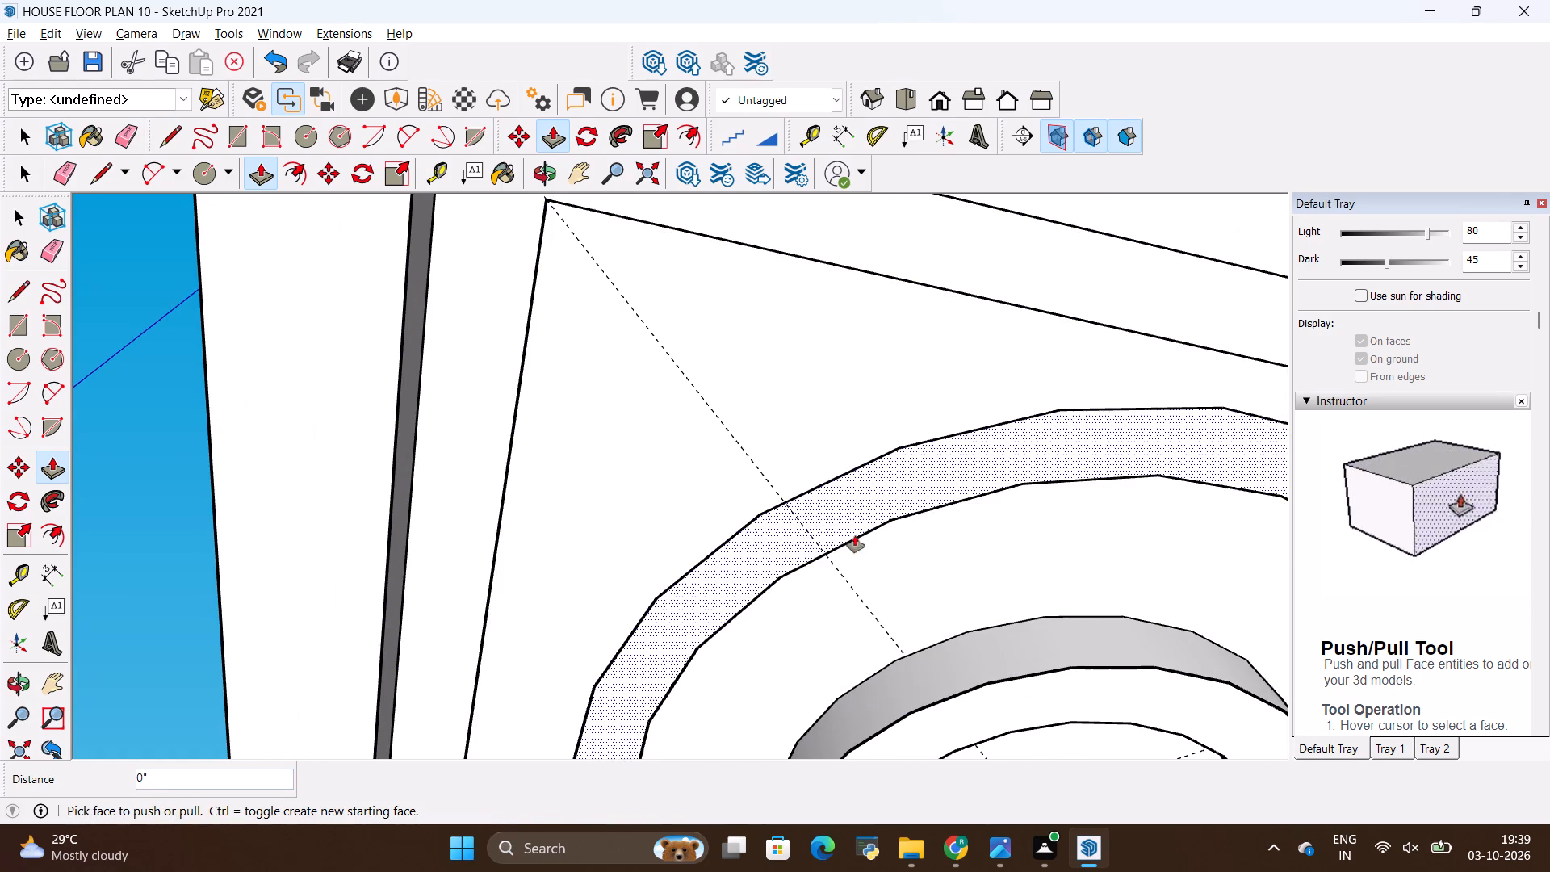
double_click(824, 511)
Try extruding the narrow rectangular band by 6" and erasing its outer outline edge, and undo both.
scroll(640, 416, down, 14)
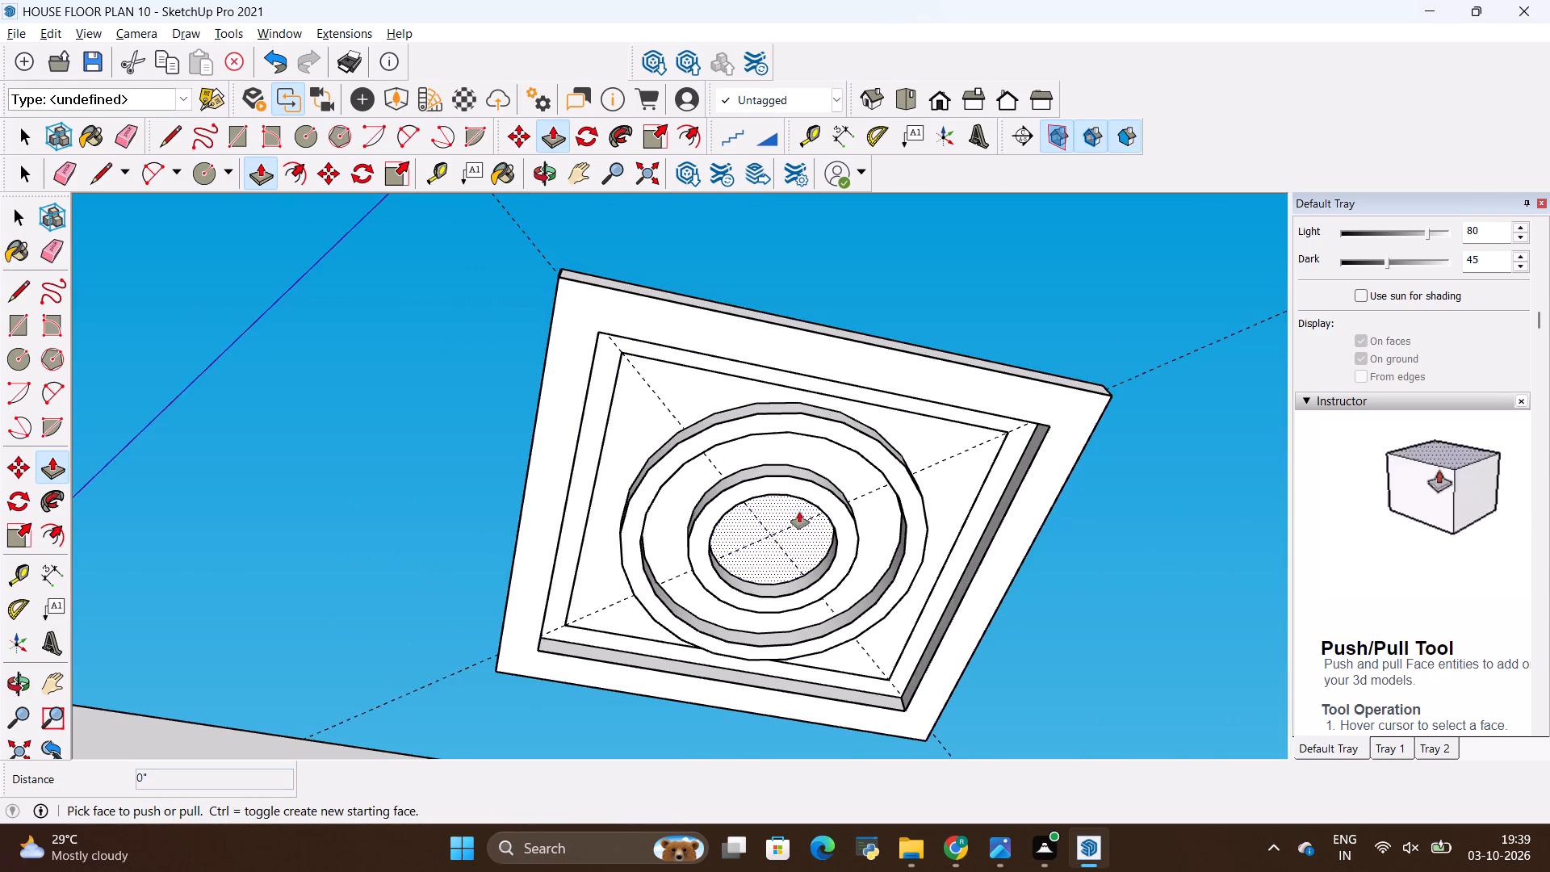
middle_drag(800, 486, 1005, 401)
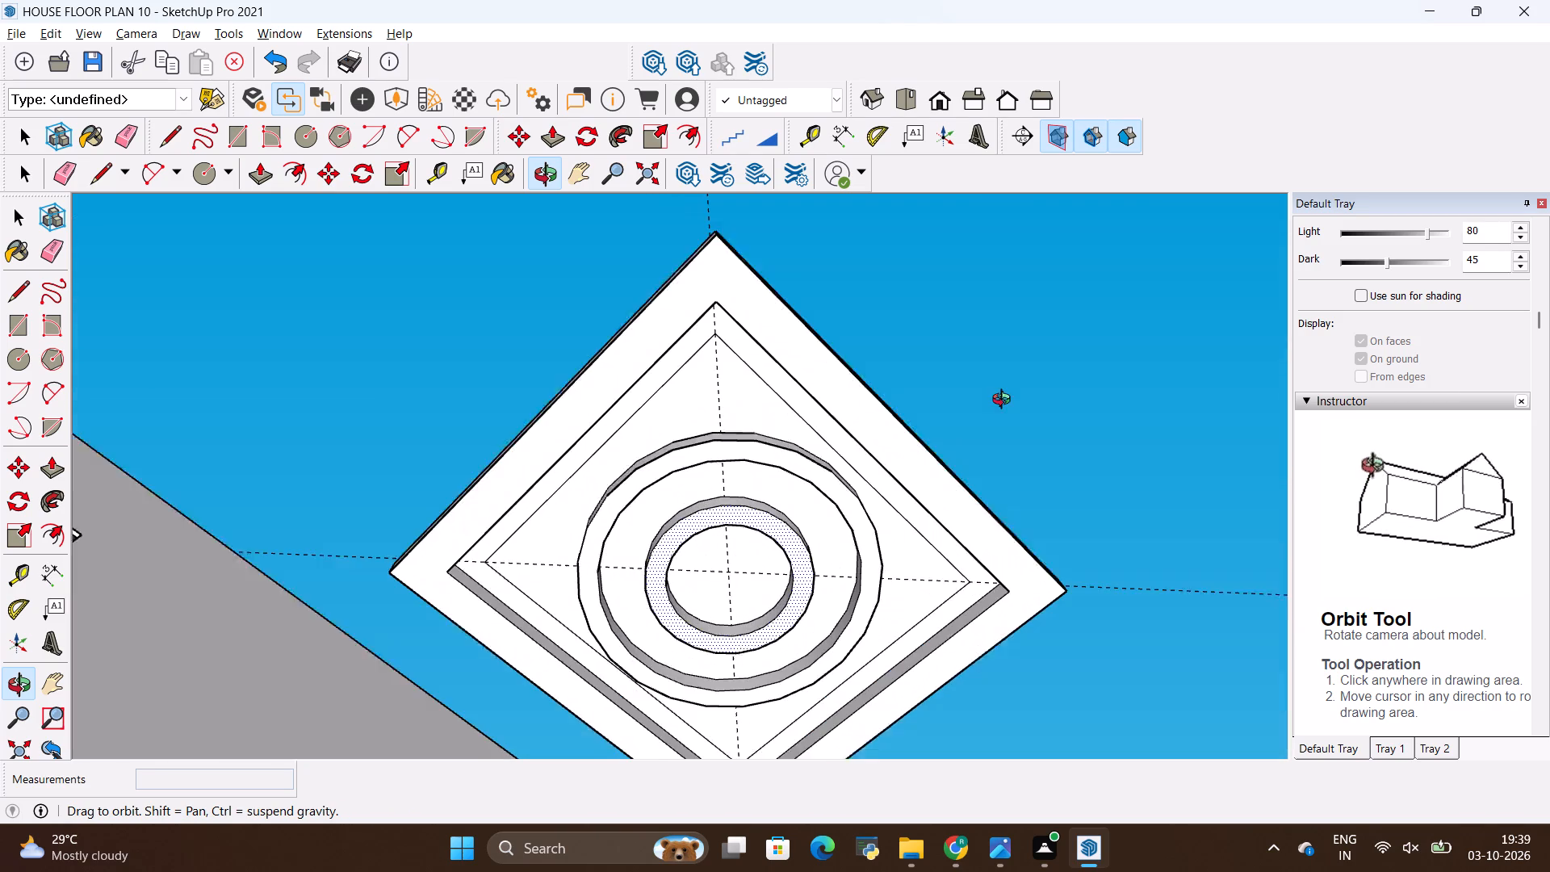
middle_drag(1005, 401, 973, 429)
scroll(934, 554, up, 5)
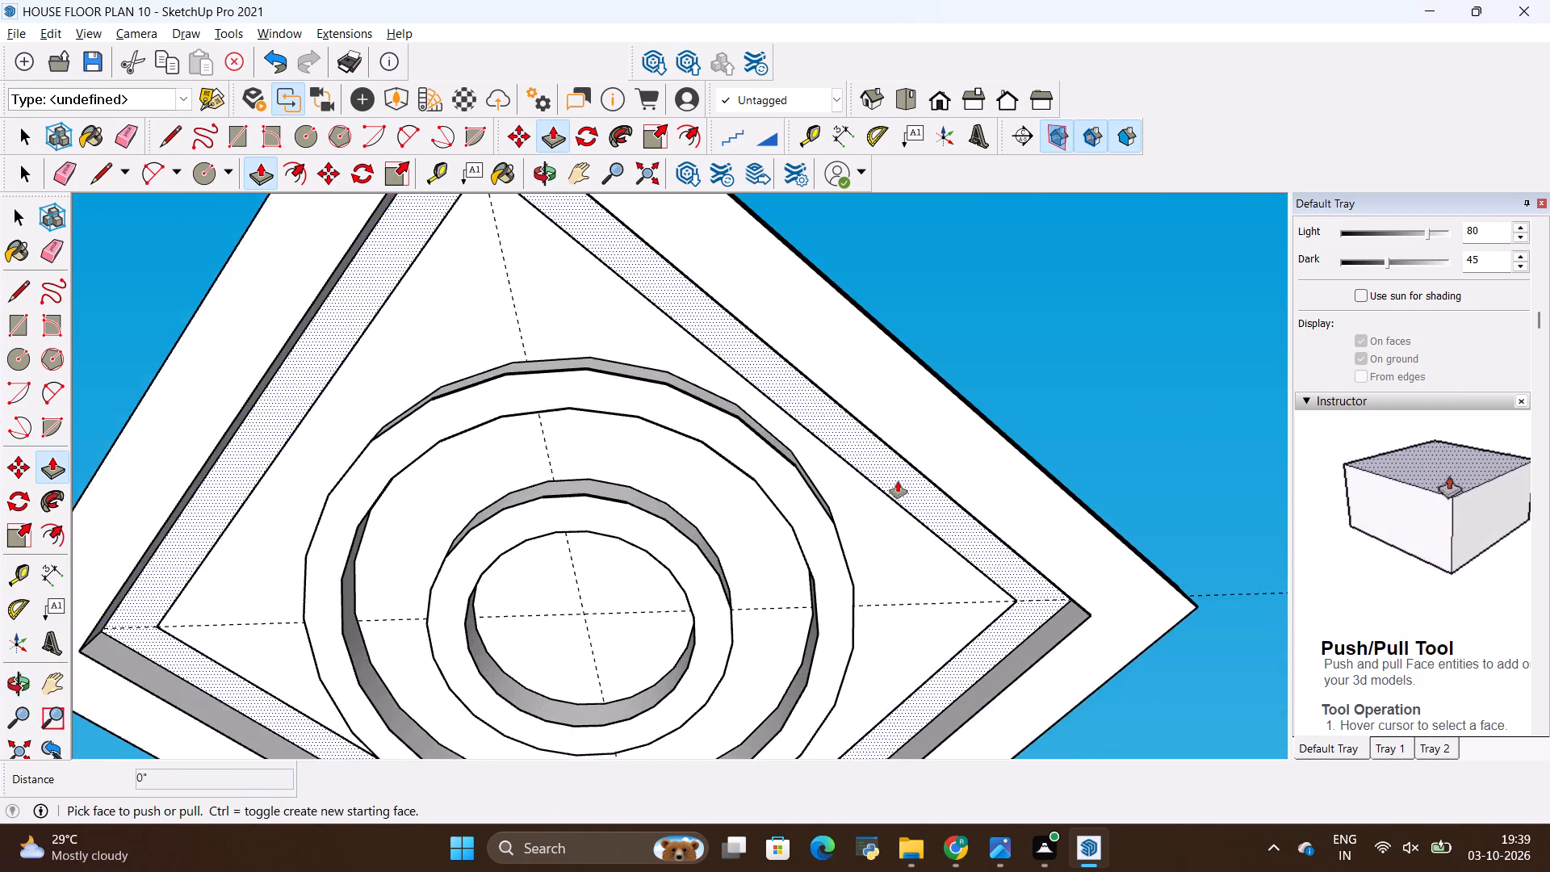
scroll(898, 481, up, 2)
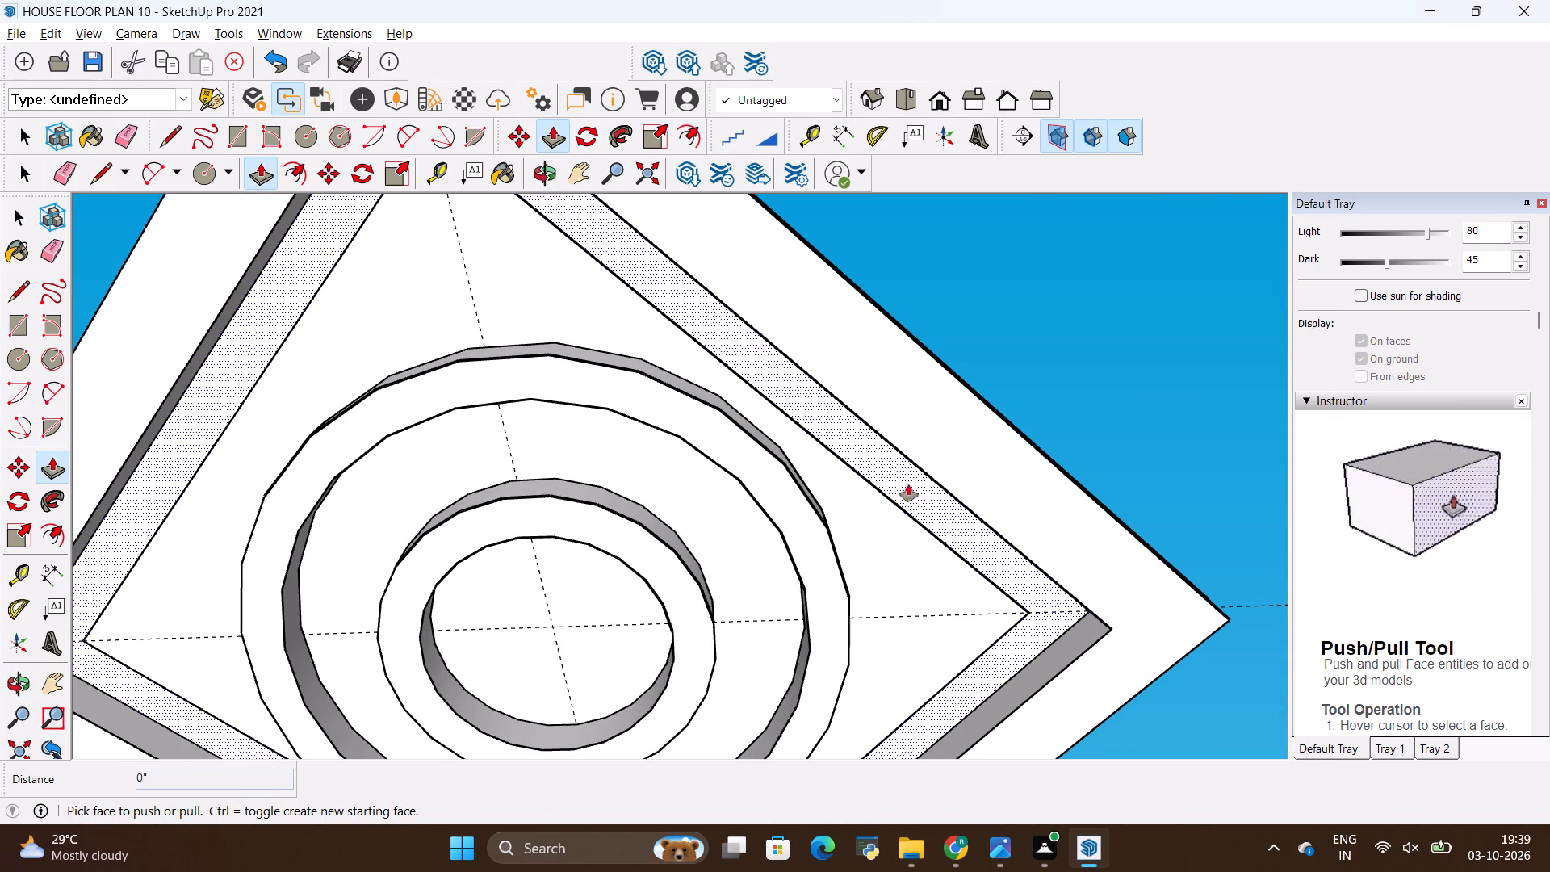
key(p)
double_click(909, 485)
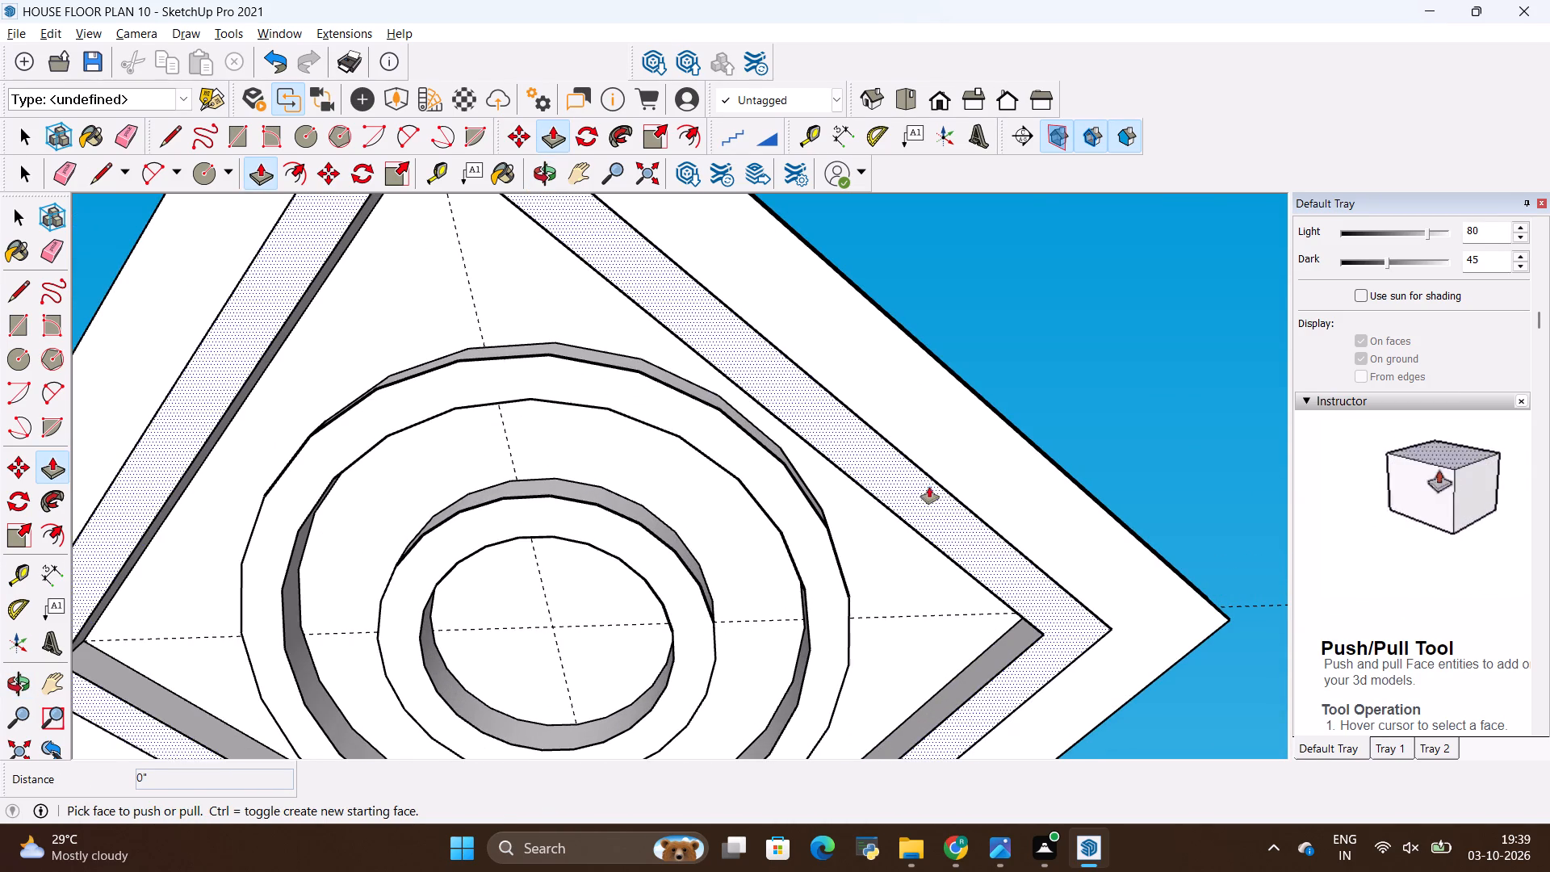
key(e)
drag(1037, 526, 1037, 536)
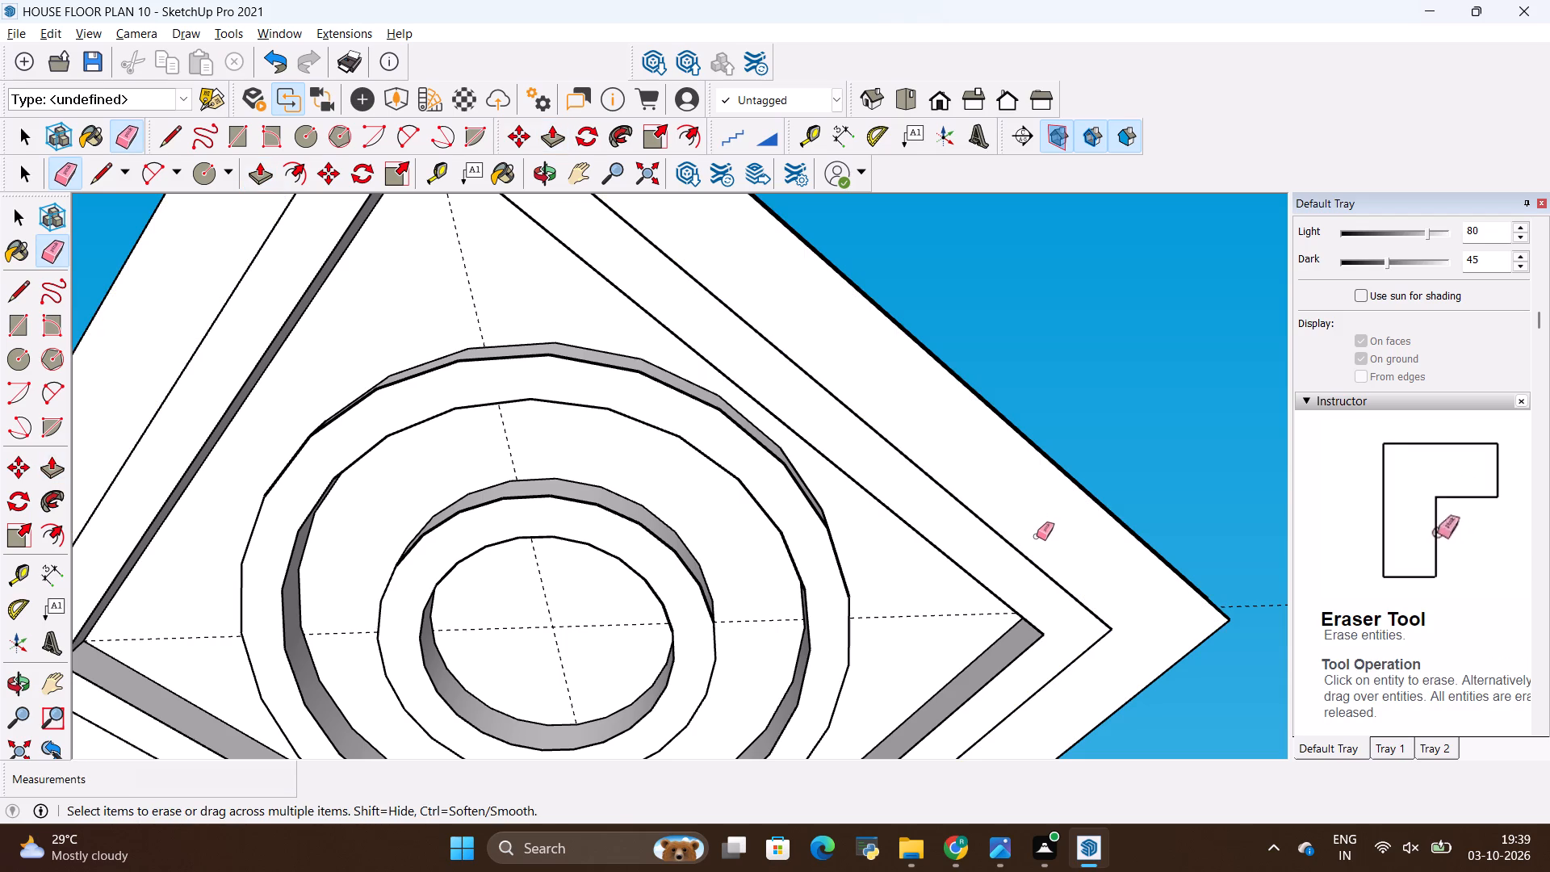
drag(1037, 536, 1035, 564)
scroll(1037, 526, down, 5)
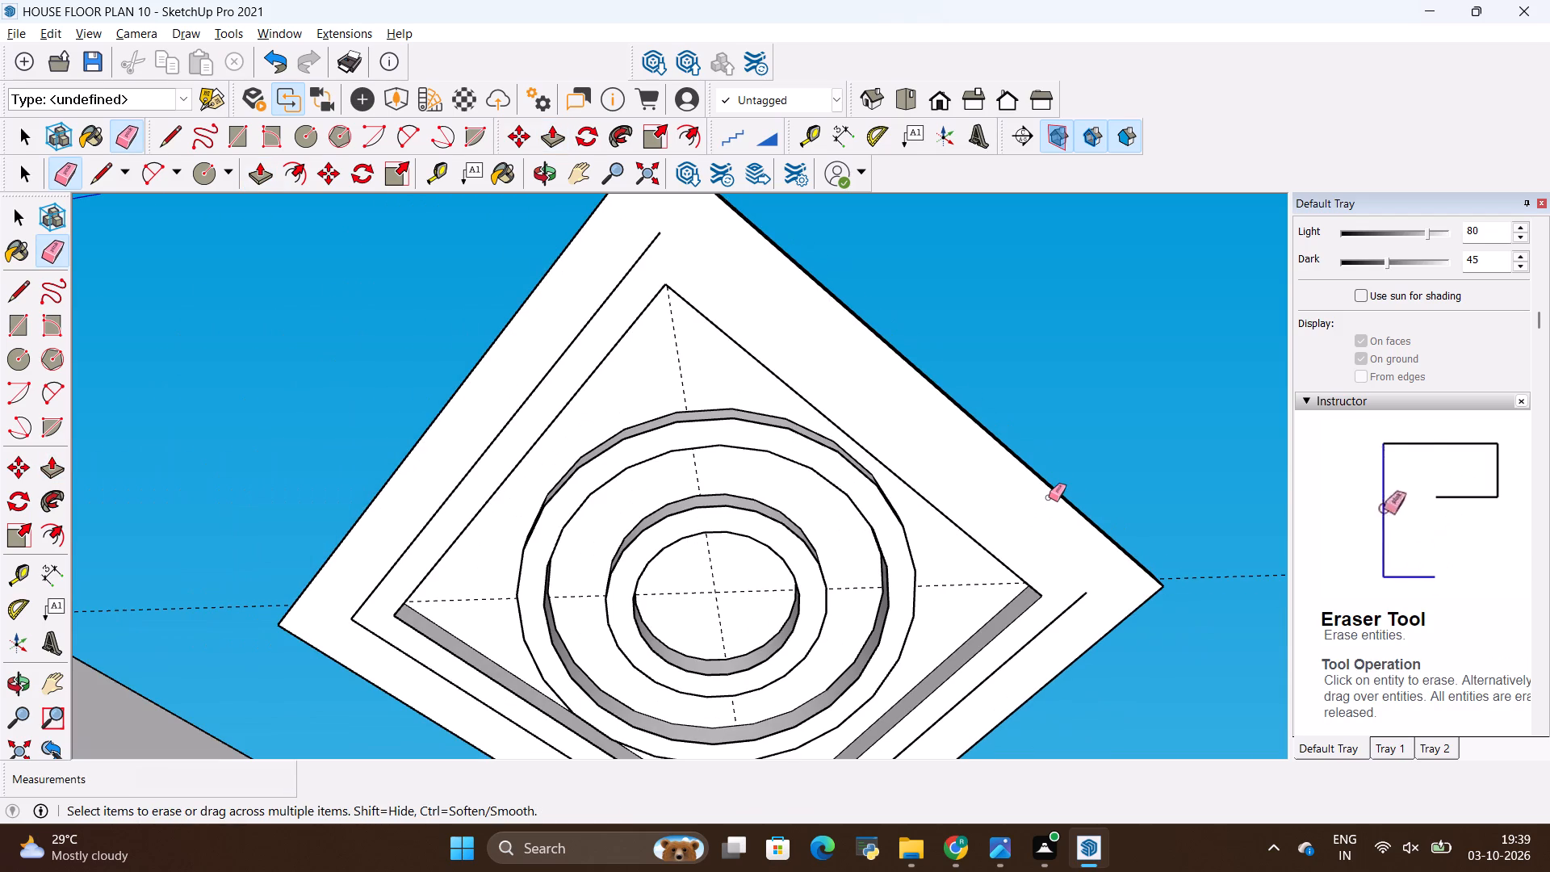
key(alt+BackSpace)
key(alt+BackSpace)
Erase the leftover rectangular outline inside the ceiling panel's border and the dashed guides crossing the rings.
scroll(1009, 555, up, 4)
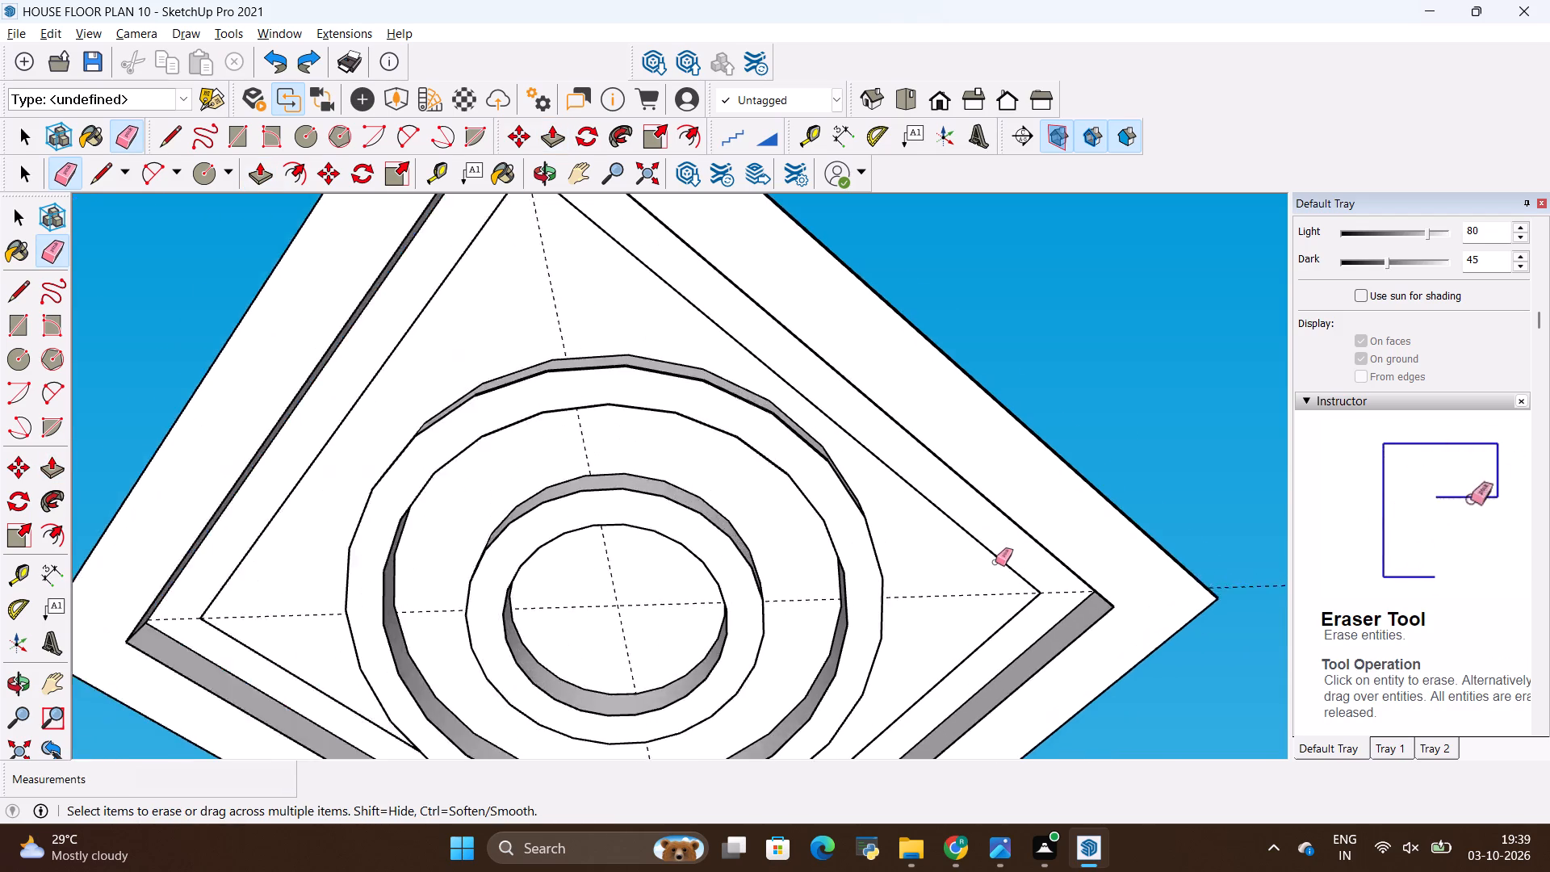
scroll(995, 562, up, 1)
key(e)
drag(1004, 528, 1039, 625)
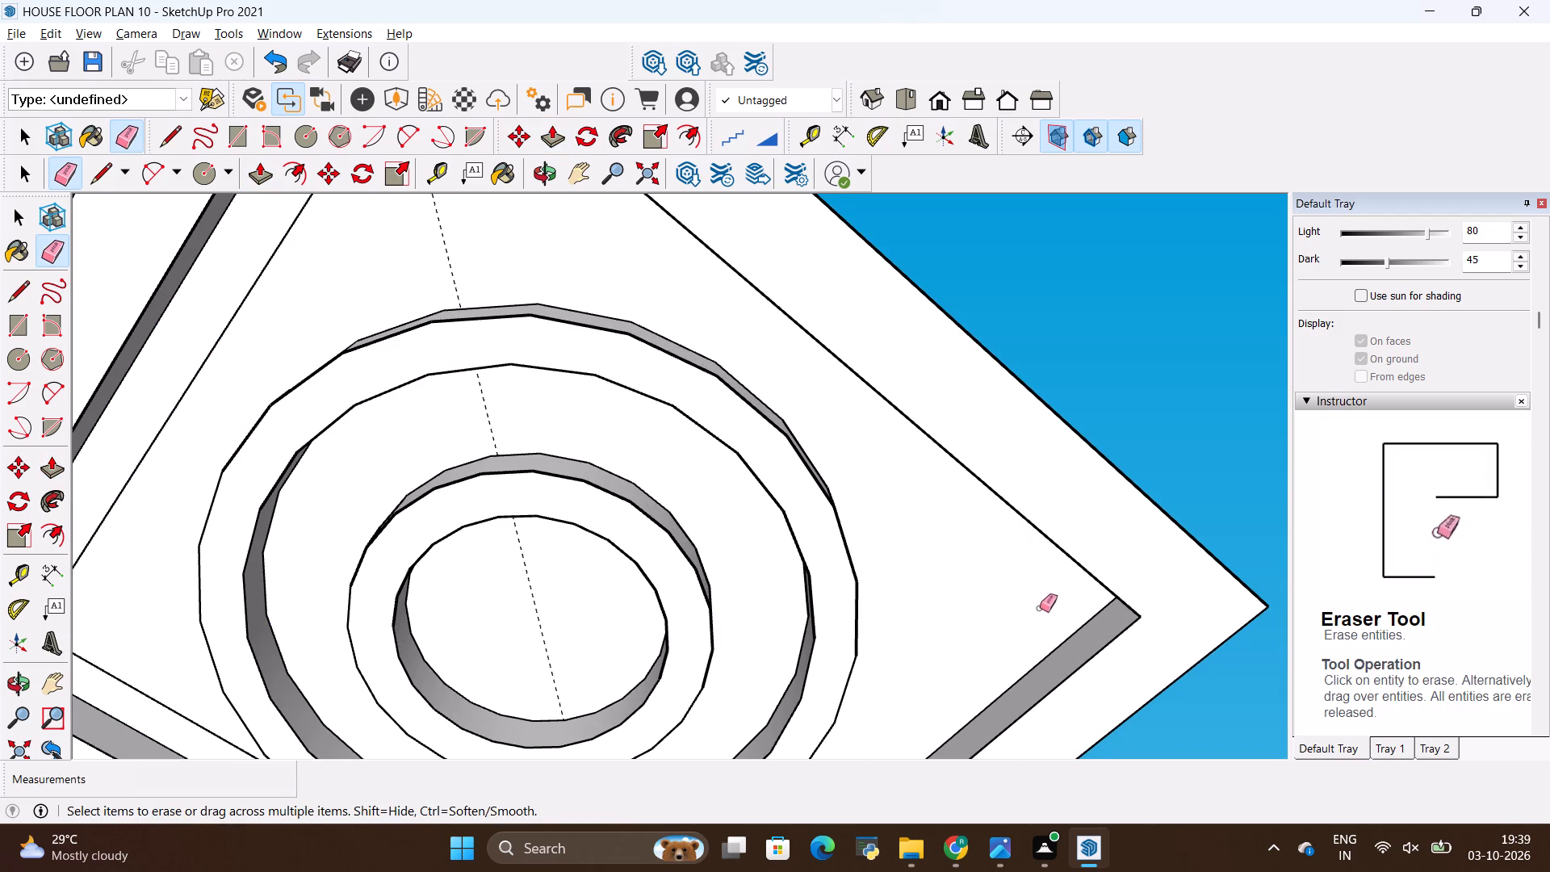
scroll(1022, 575, down, 6)
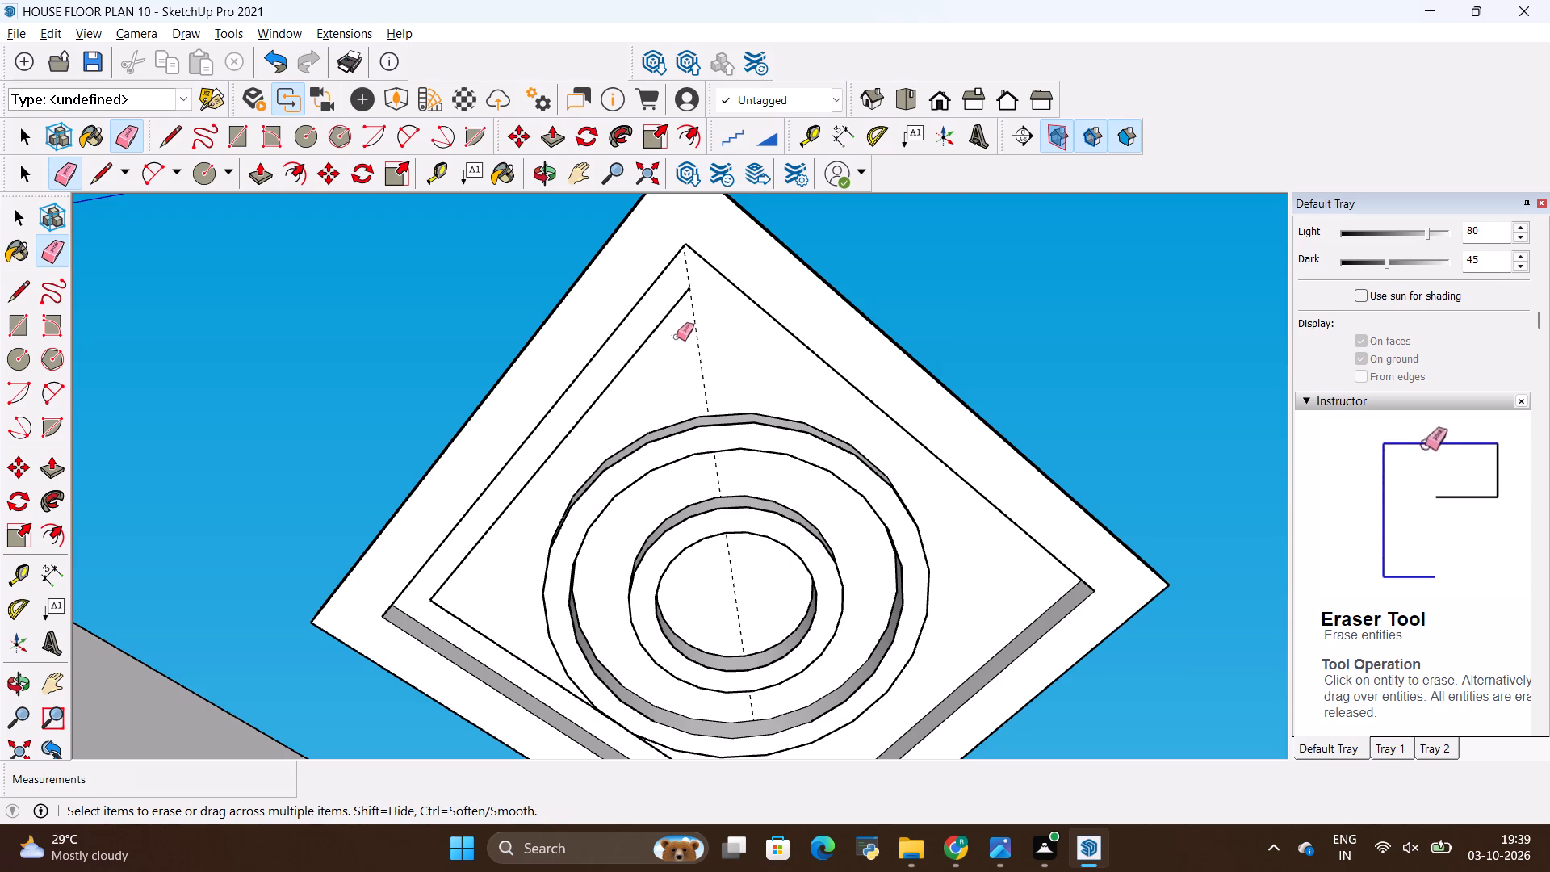
drag(702, 320, 653, 334)
scroll(690, 313, down, 2)
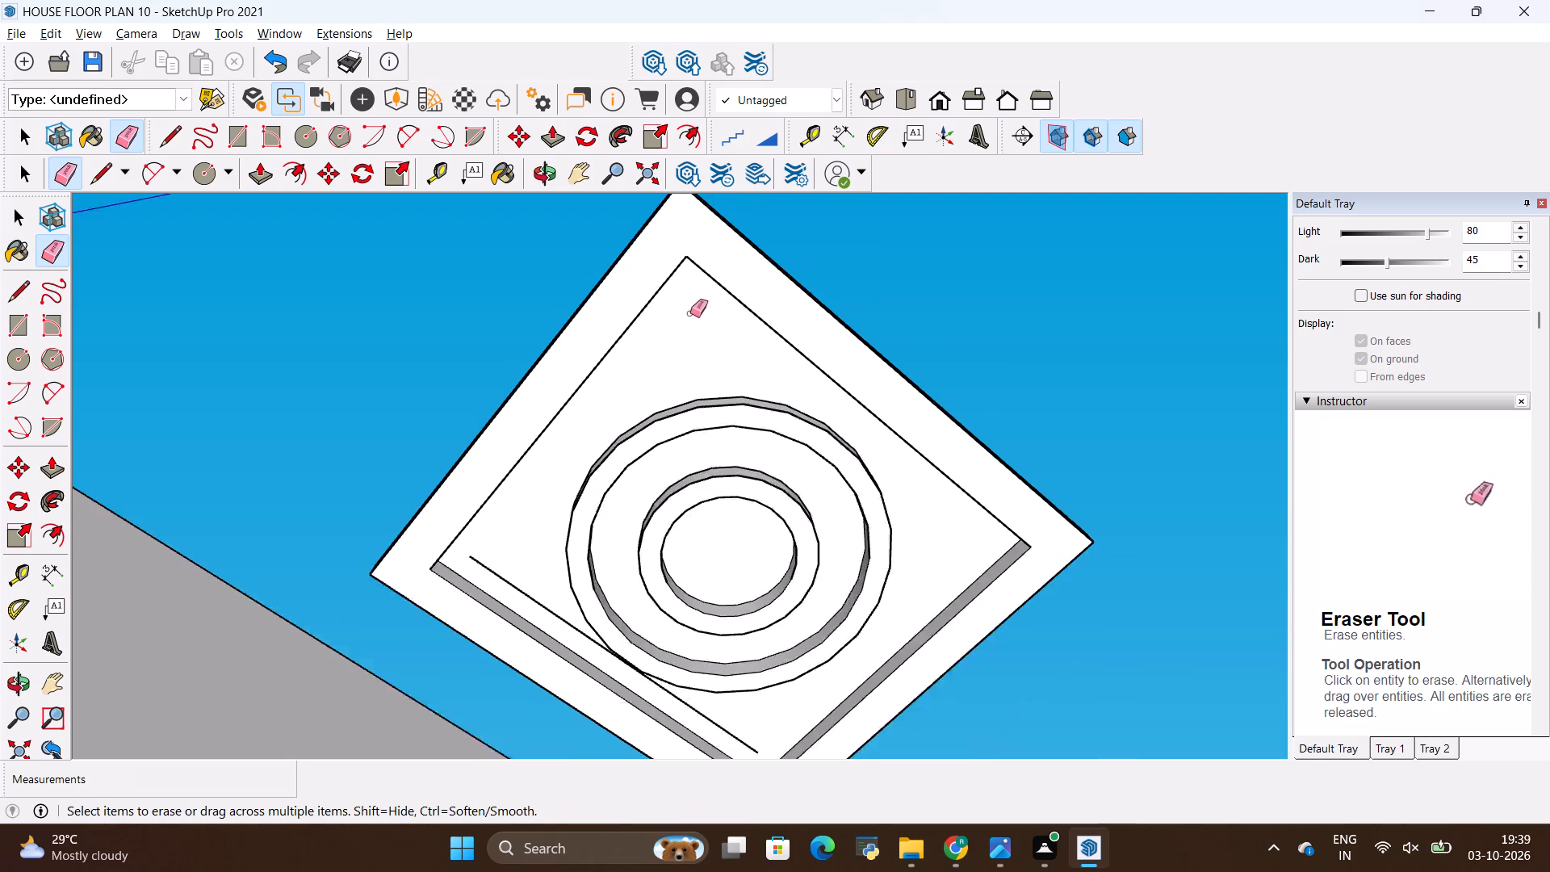
scroll(690, 313, down, 3)
scroll(714, 598, up, 4)
drag(724, 638, 720, 669)
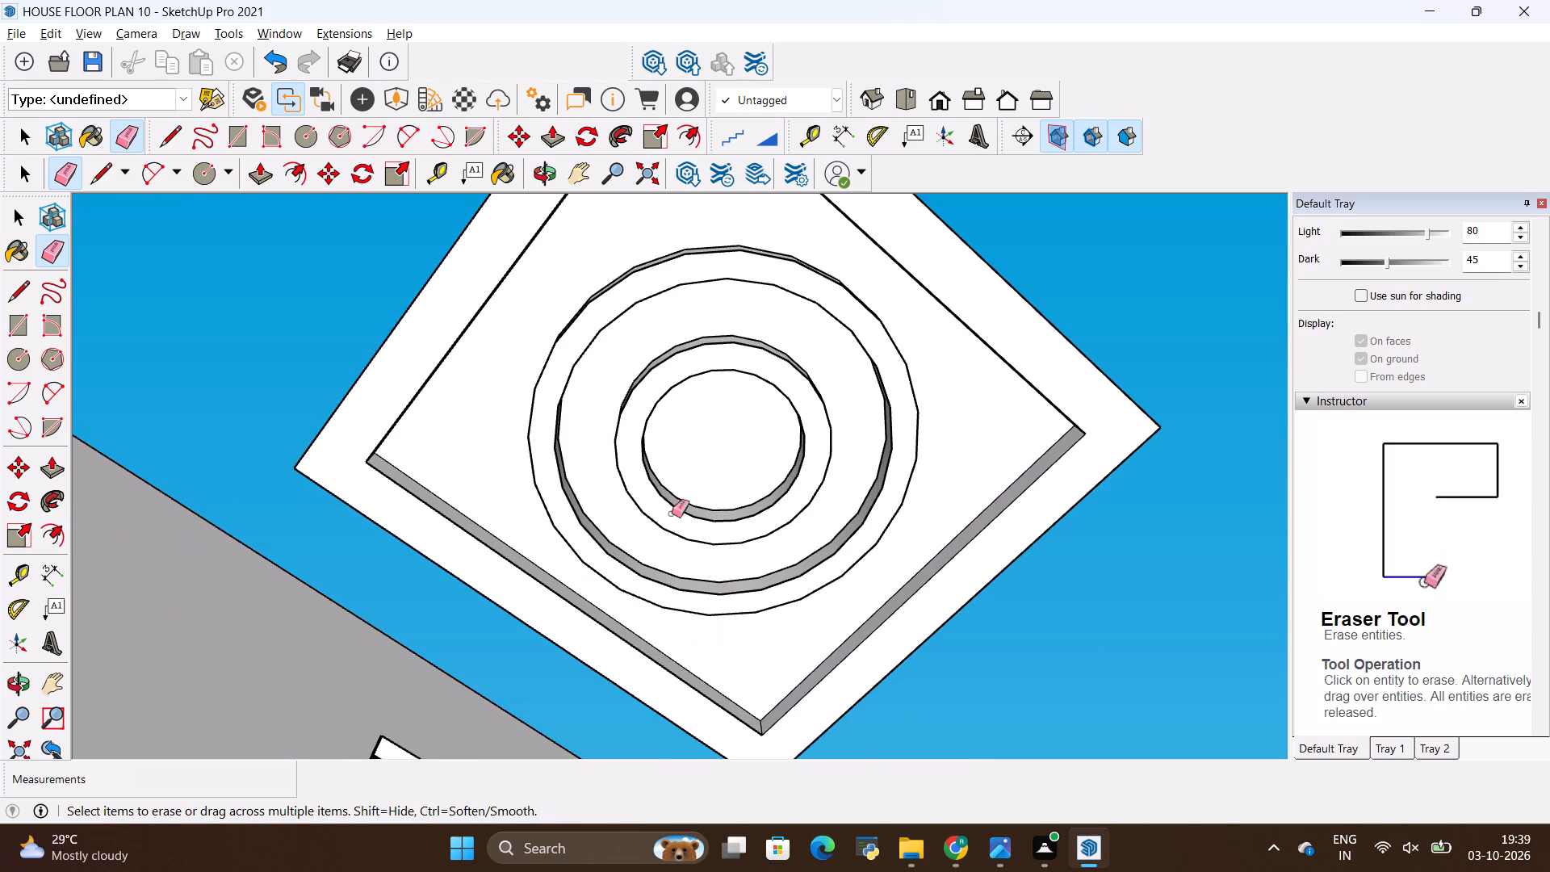
Paint the underside faces of the panel's rectangular border and both circular rings with 0111_SlateGray.
scroll(674, 441, down, 4)
middle_drag(700, 400, 835, 618)
middle_drag(705, 367, 715, 430)
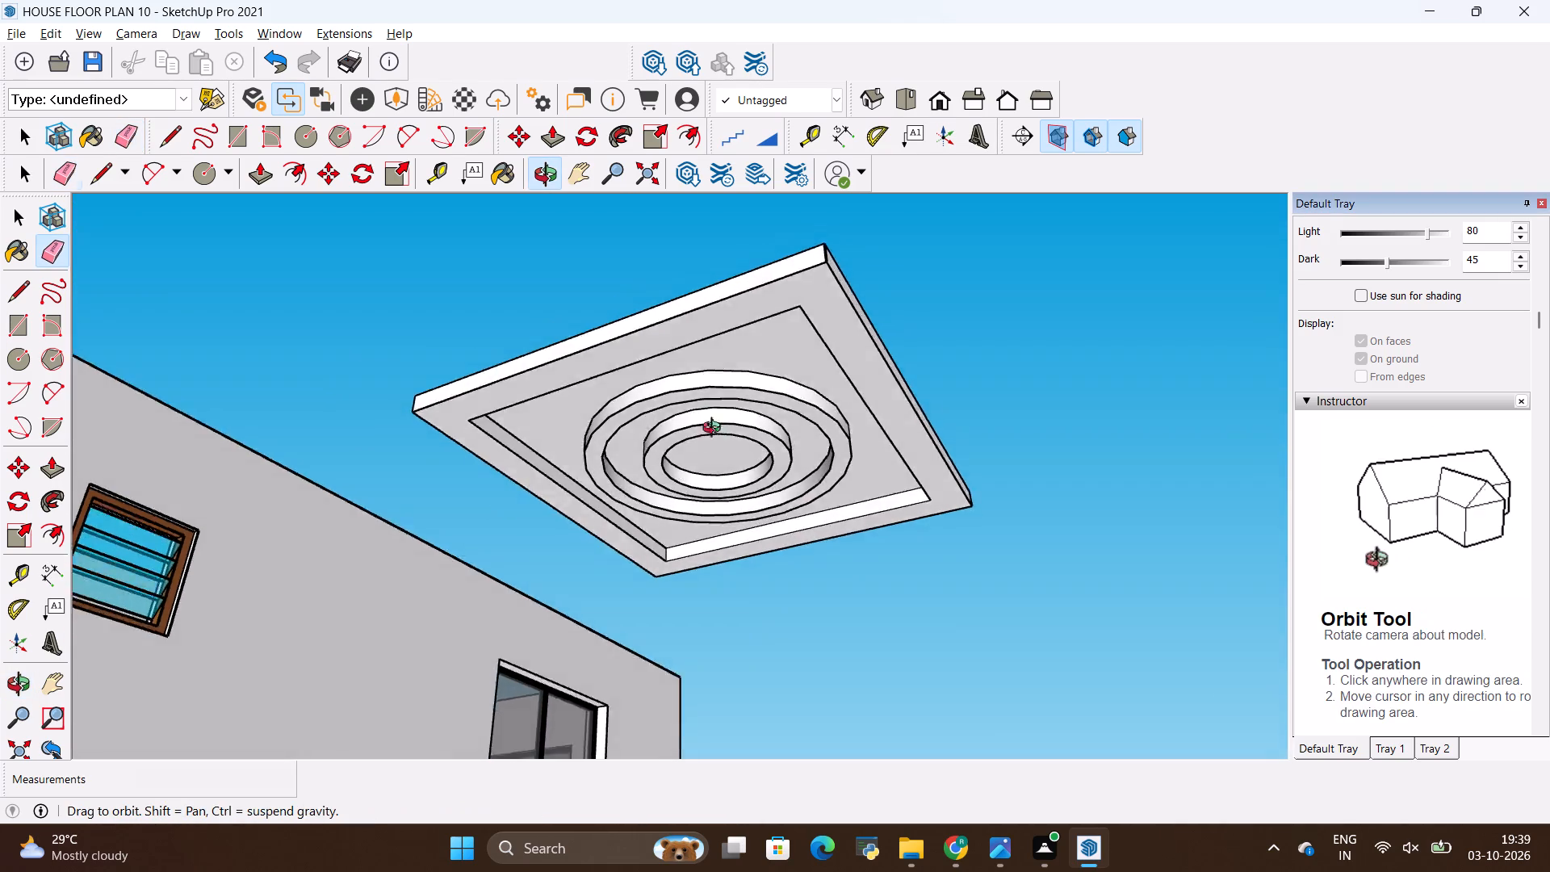
middle_drag(715, 430, 722, 379)
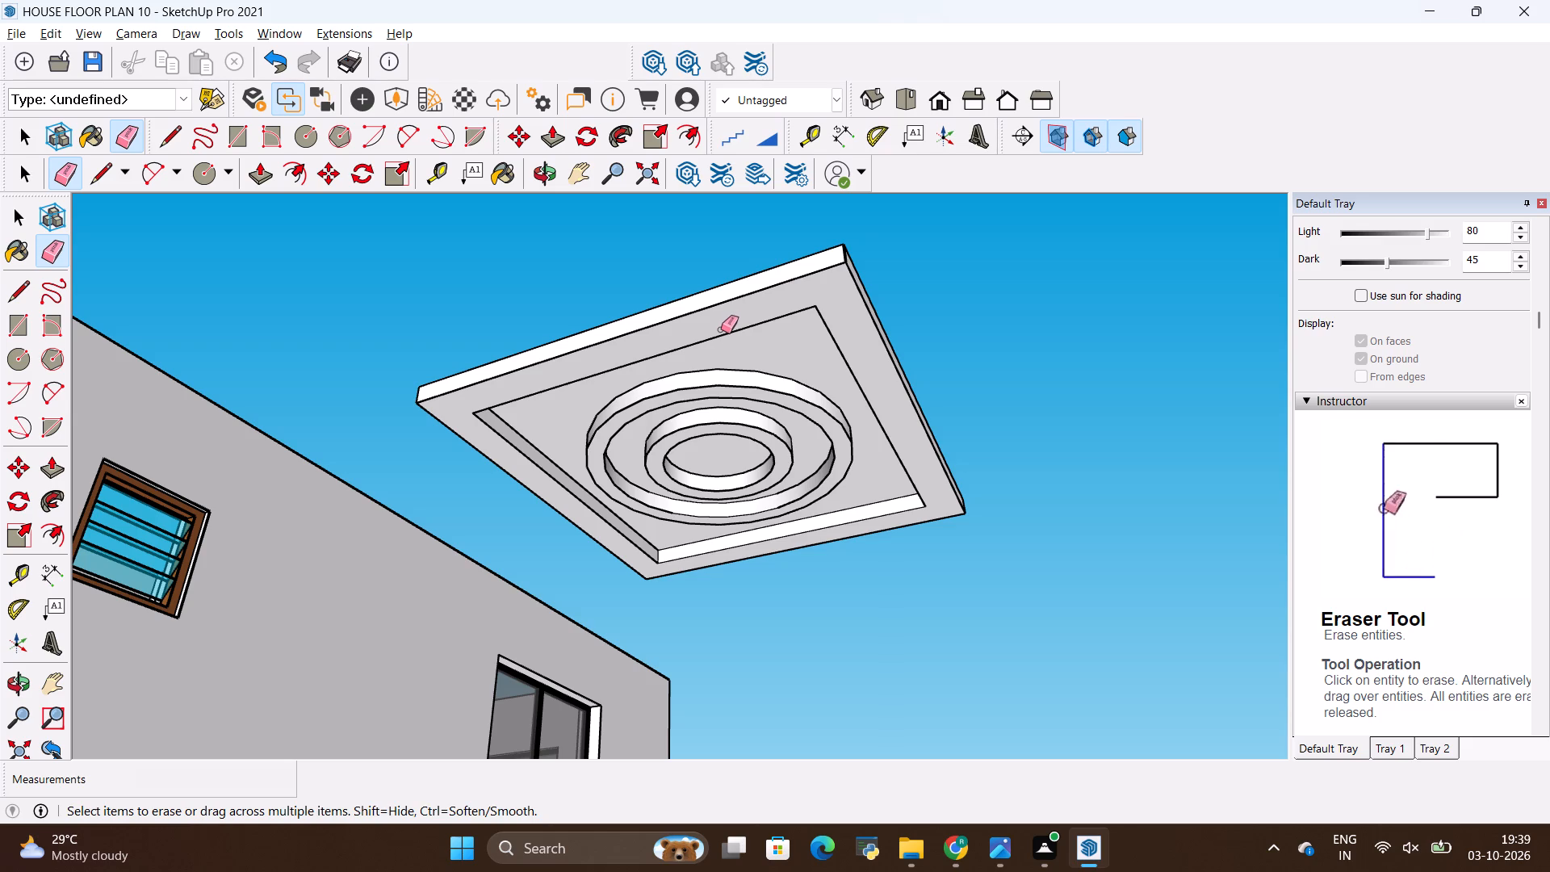
scroll(1504, 535, down, 2)
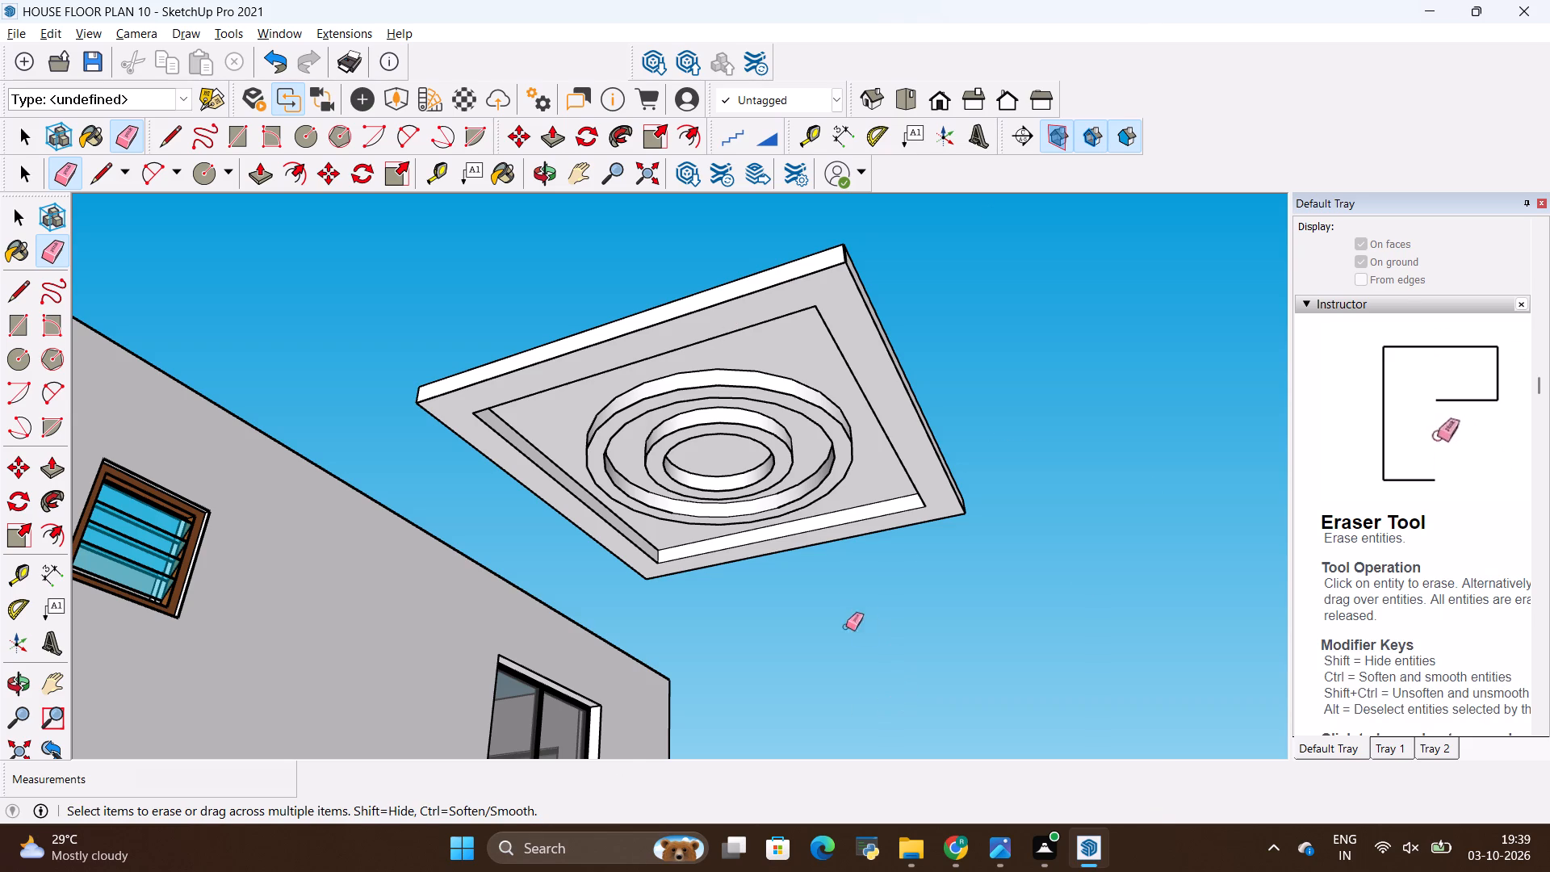
scroll(928, 620, down, 4)
scroll(915, 597, up, 3)
scroll(747, 541, up, 2)
scroll(758, 547, down, 4)
key(space)
scroll(878, 589, down, 4)
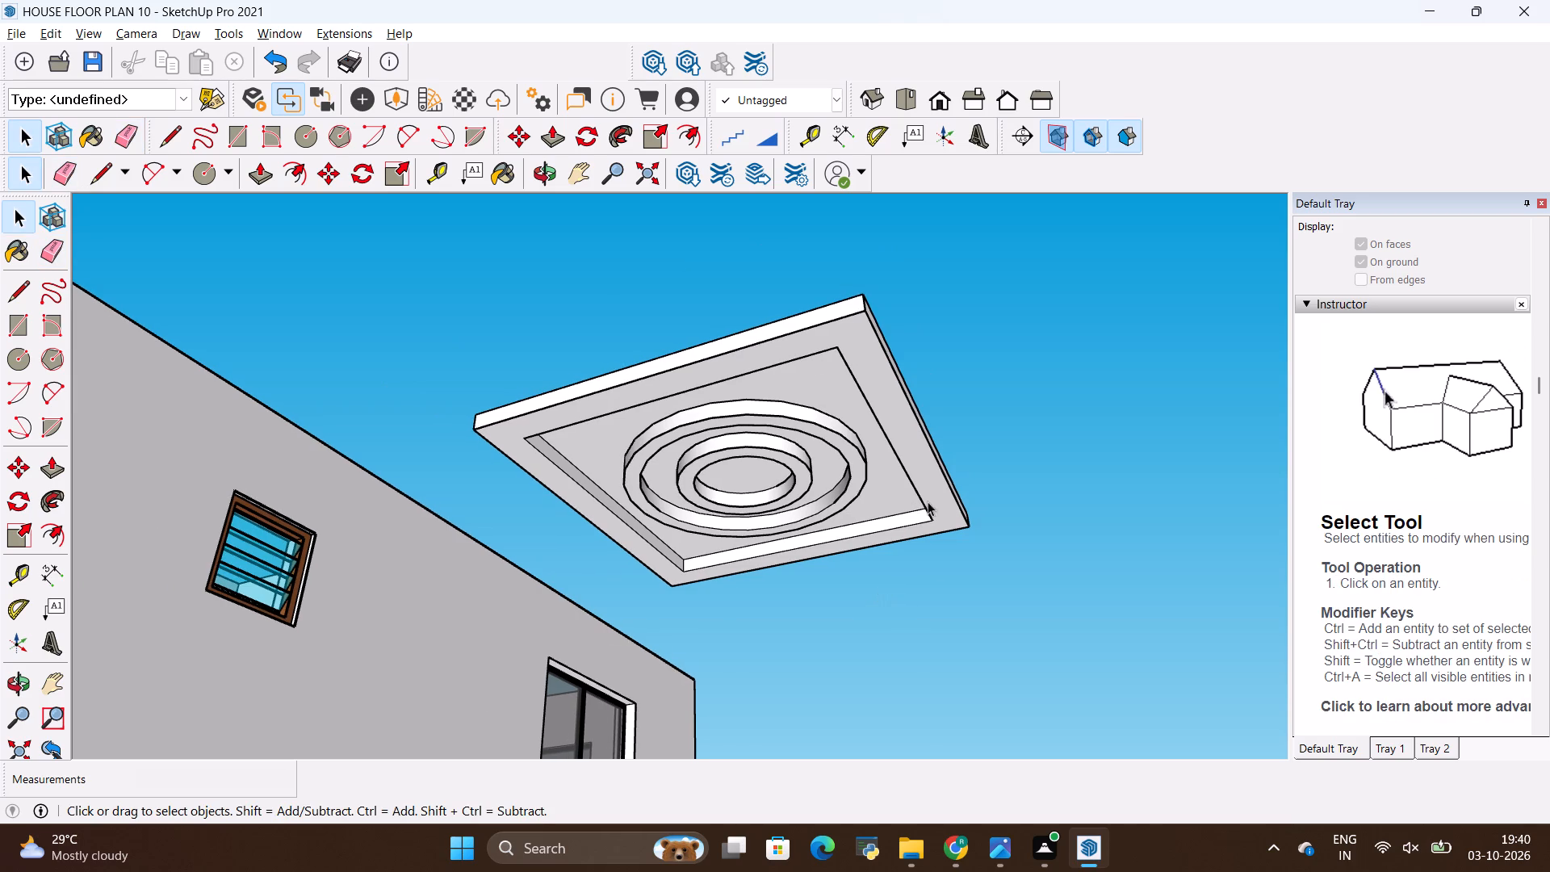
scroll(1458, 472, up, 3)
scroll(1437, 533, up, 2)
scroll(1434, 520, down, 8)
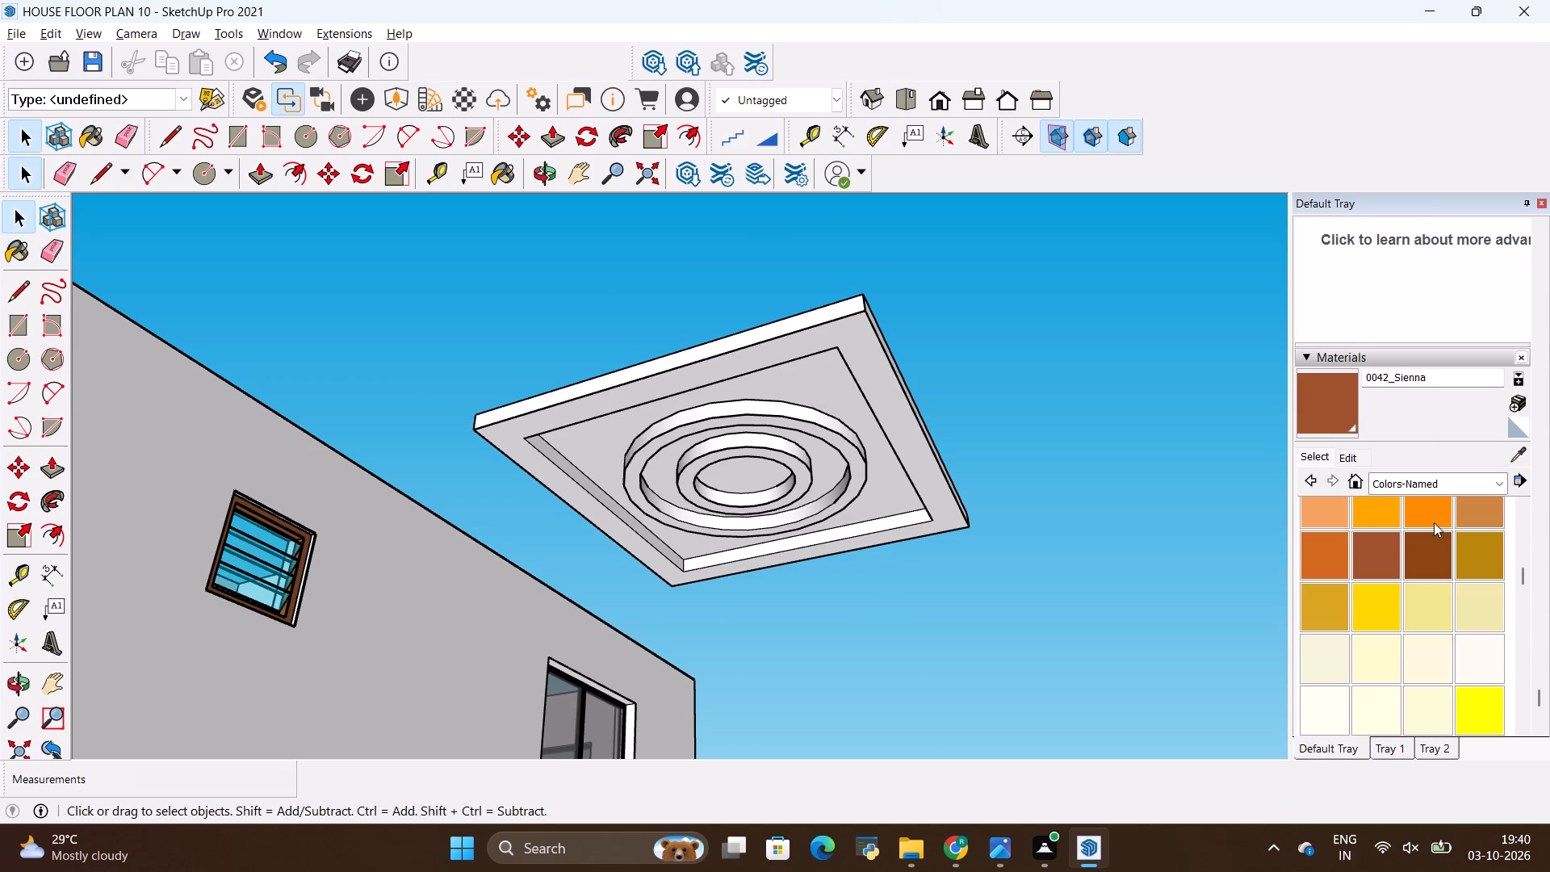
scroll(1434, 522, down, 7)
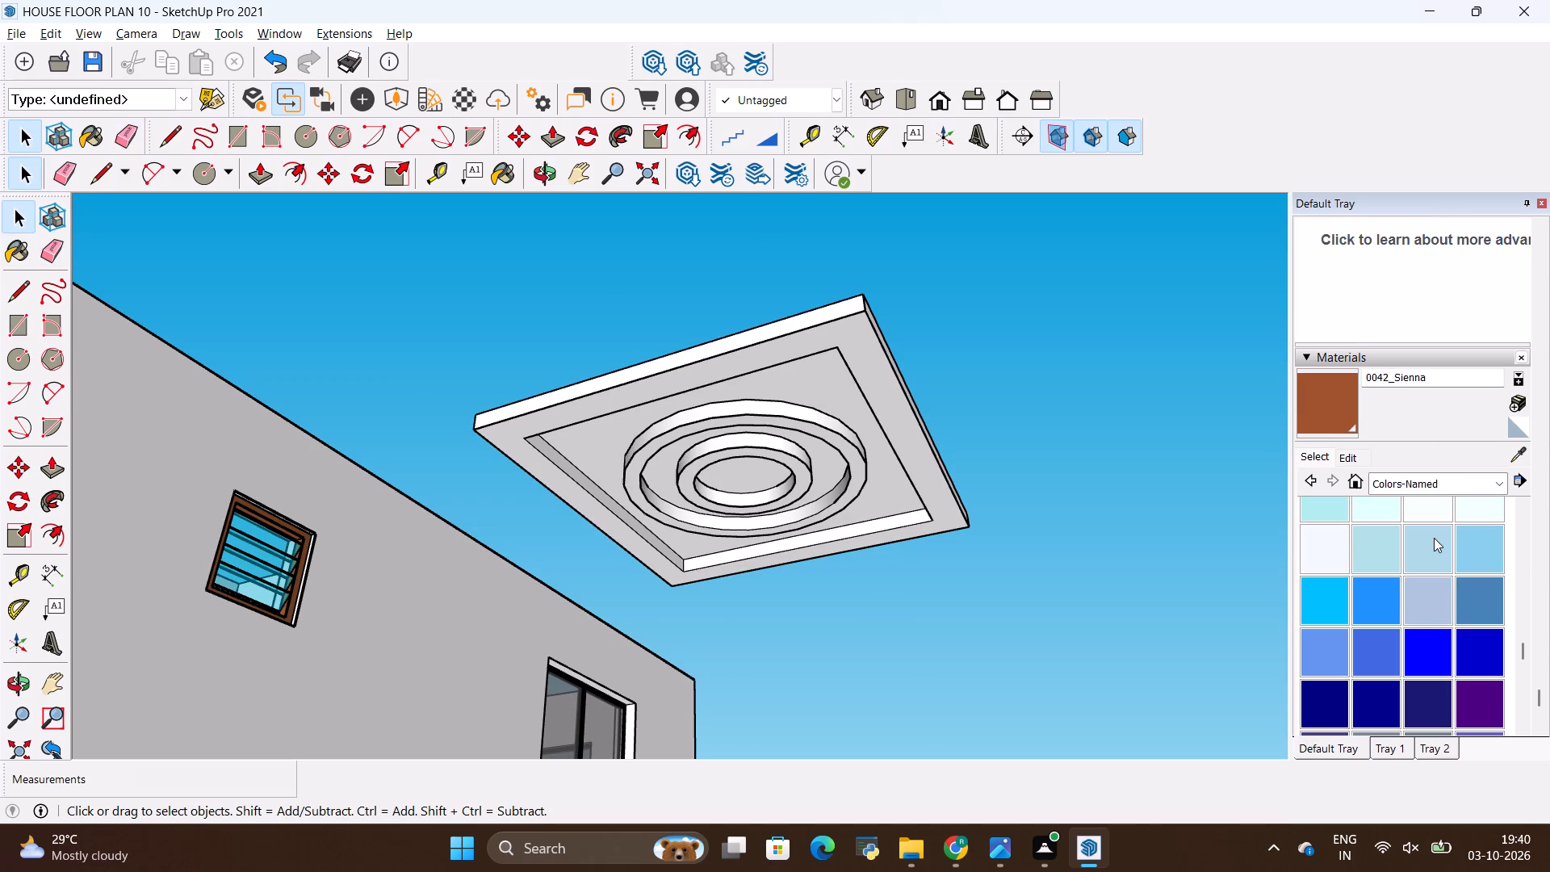
scroll(1434, 538, down, 2)
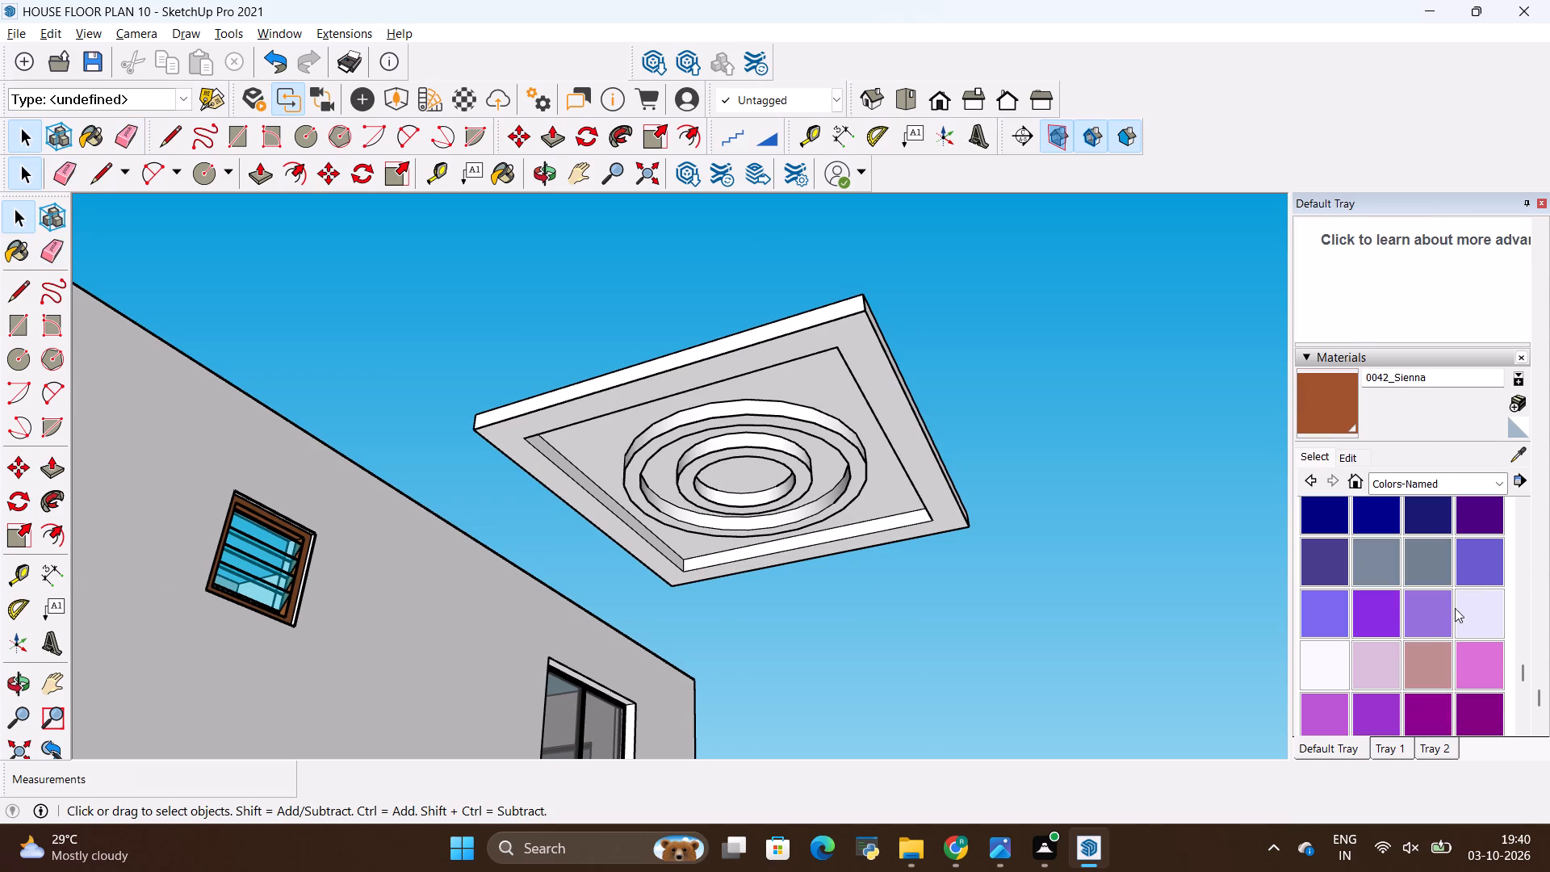
click(1437, 568)
scroll(1045, 511, up, 2)
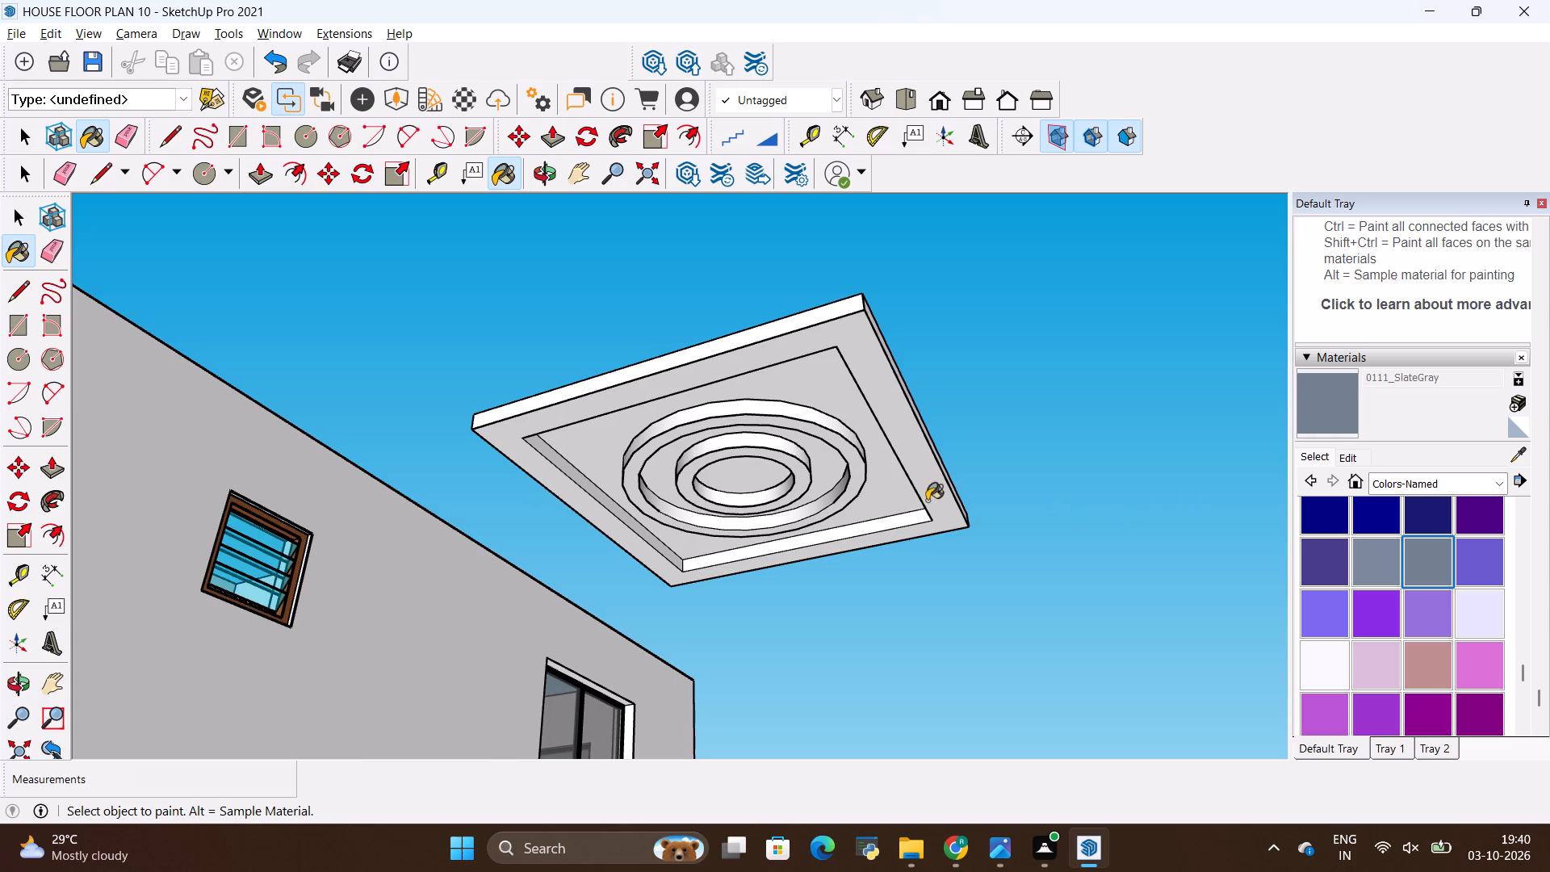
click(927, 501)
scroll(843, 484, up, 9)
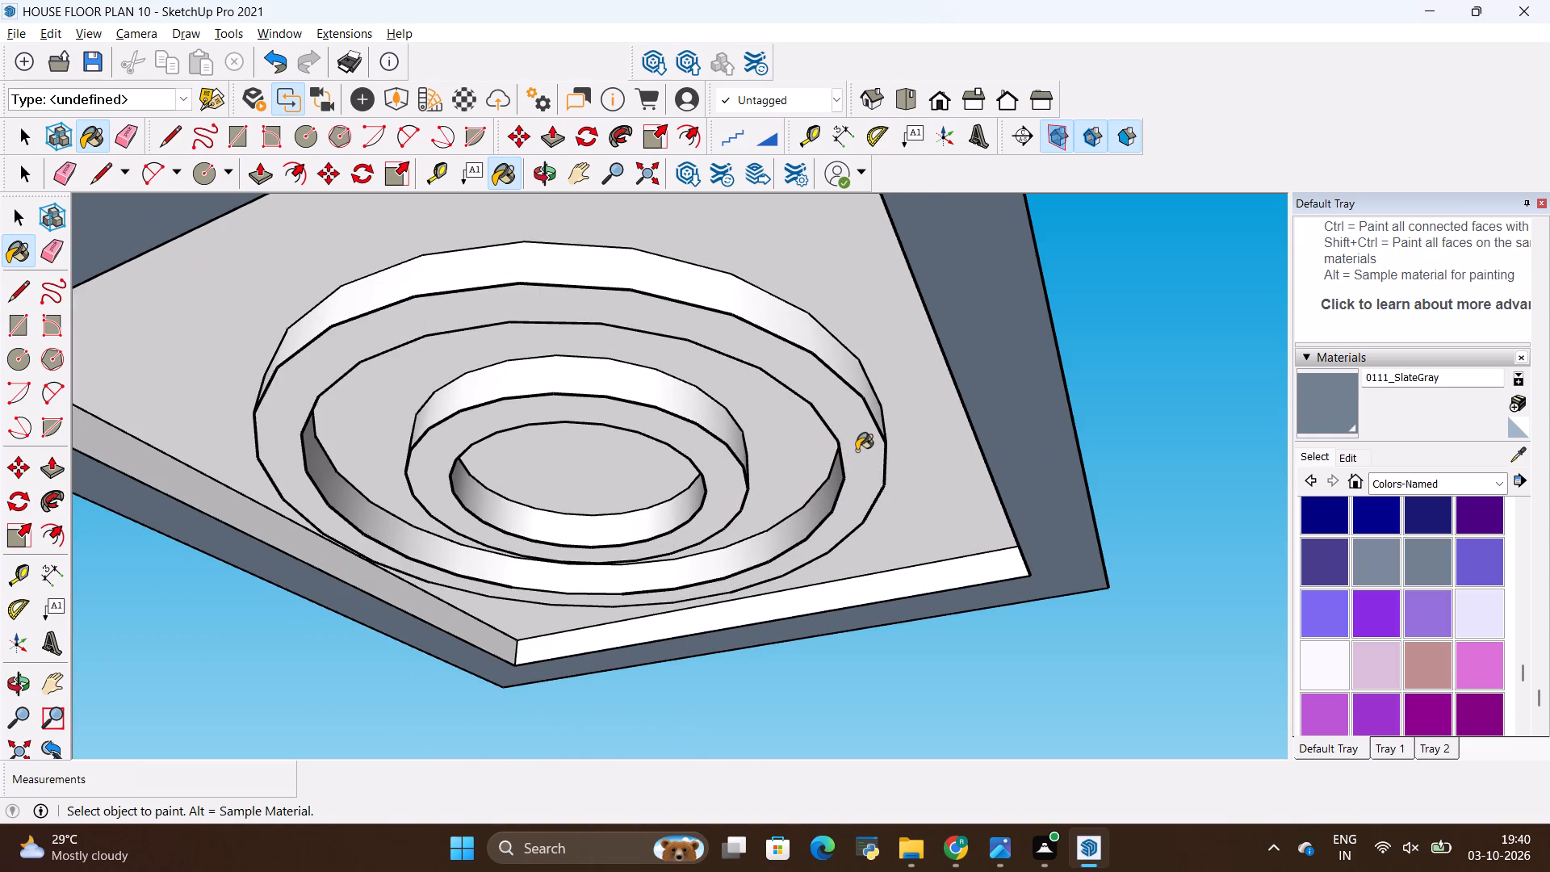
click(857, 451)
scroll(752, 471, up, 4)
click(721, 485)
scroll(776, 554, down, 3)
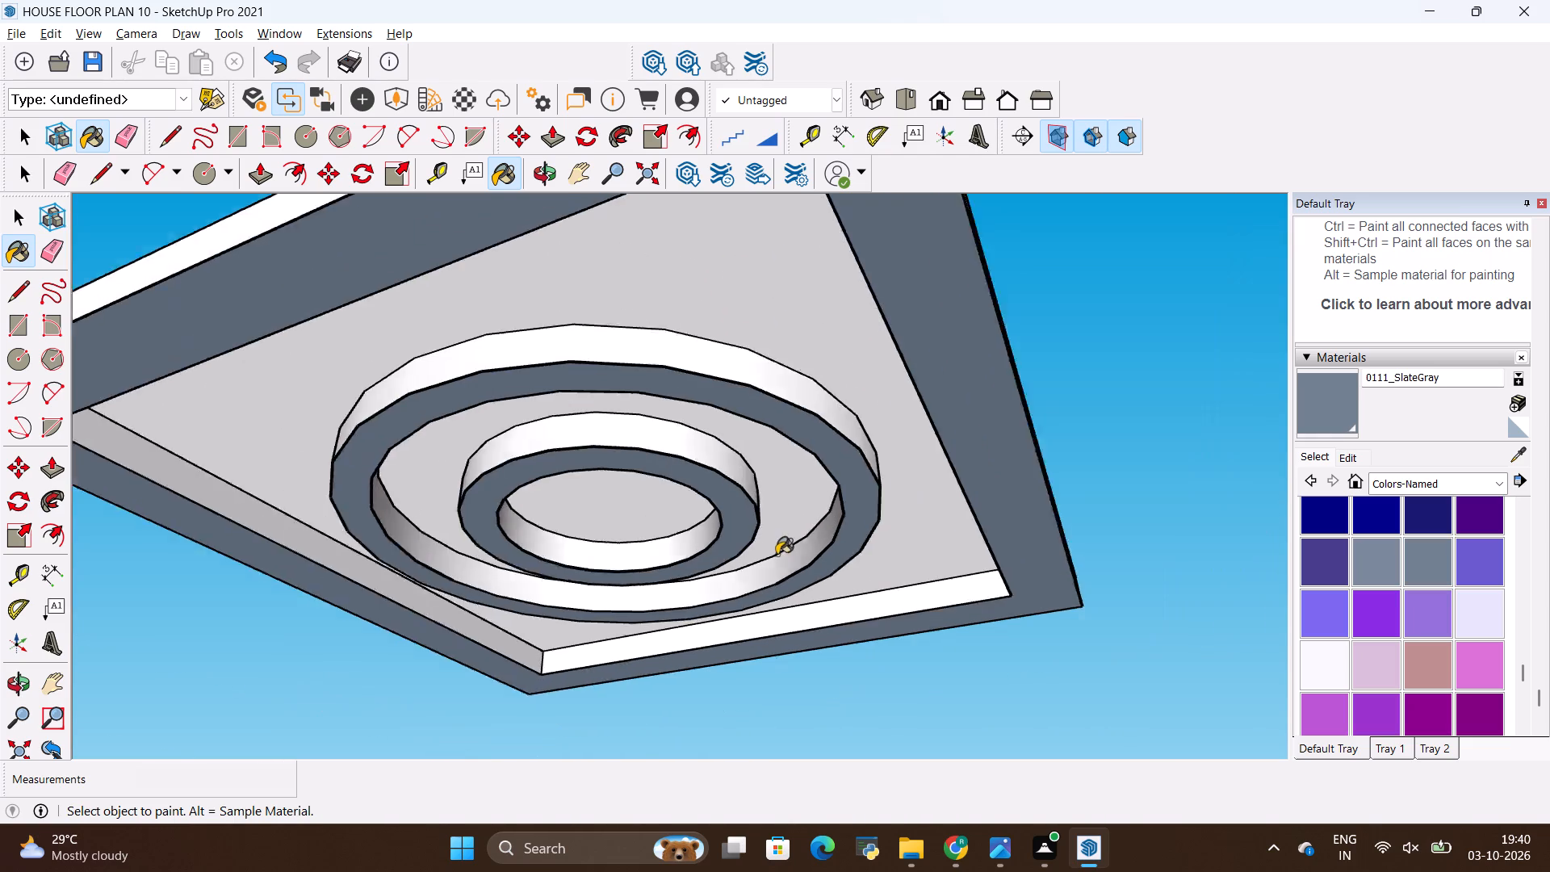
Select the whole ringed ceiling panel beside the house and make it a group.
scroll(777, 555, down, 8)
middle_drag(878, 593, 936, 652)
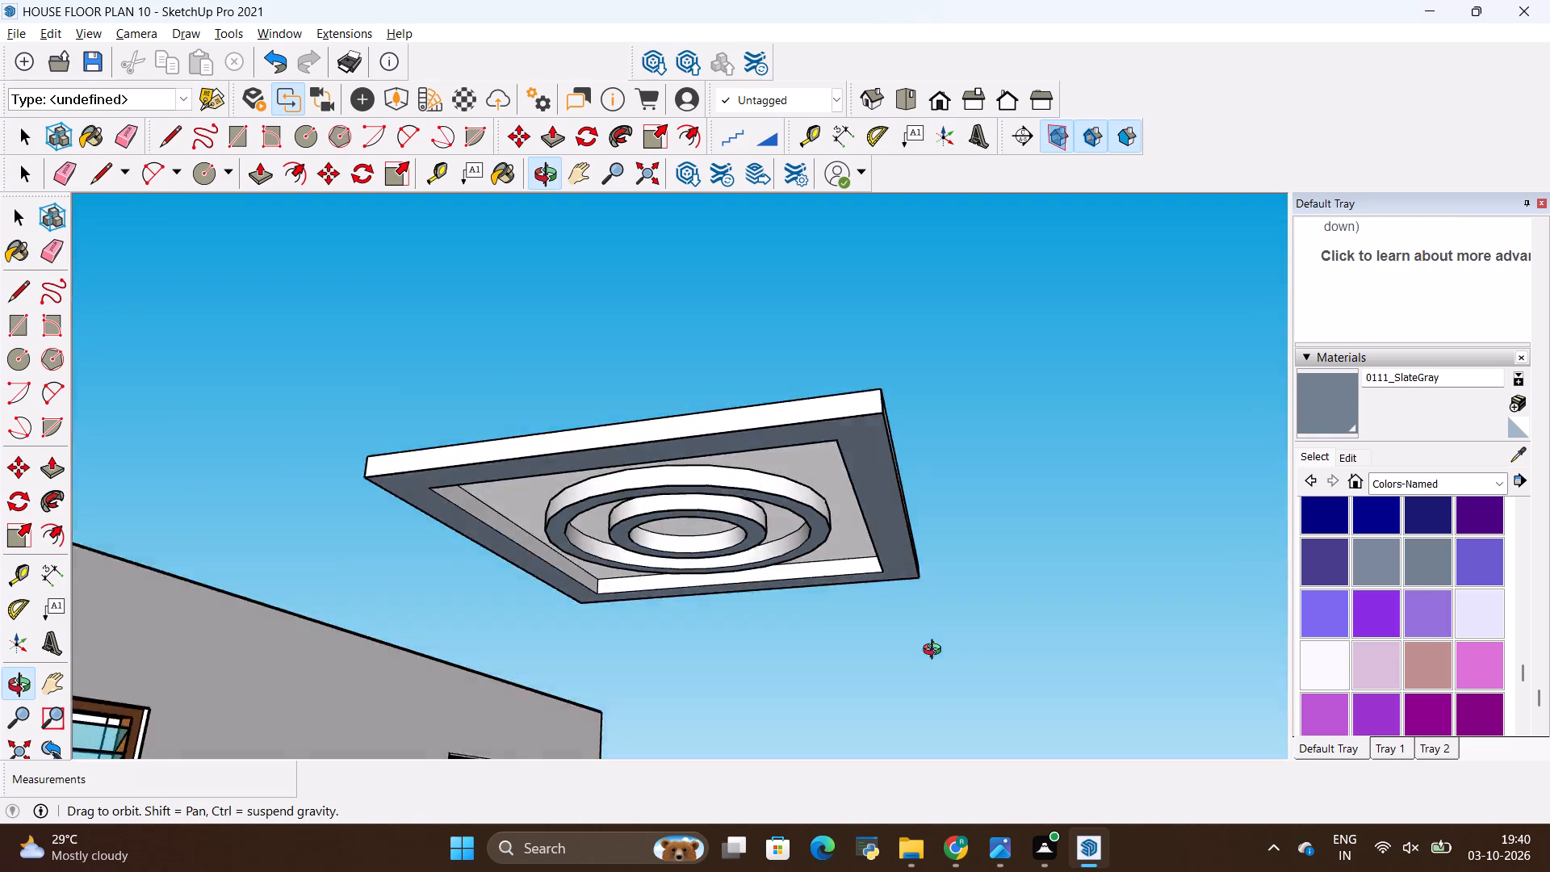
middle_drag(936, 652, 940, 700)
scroll(987, 507, down, 6)
middle_drag(1020, 455, 1012, 681)
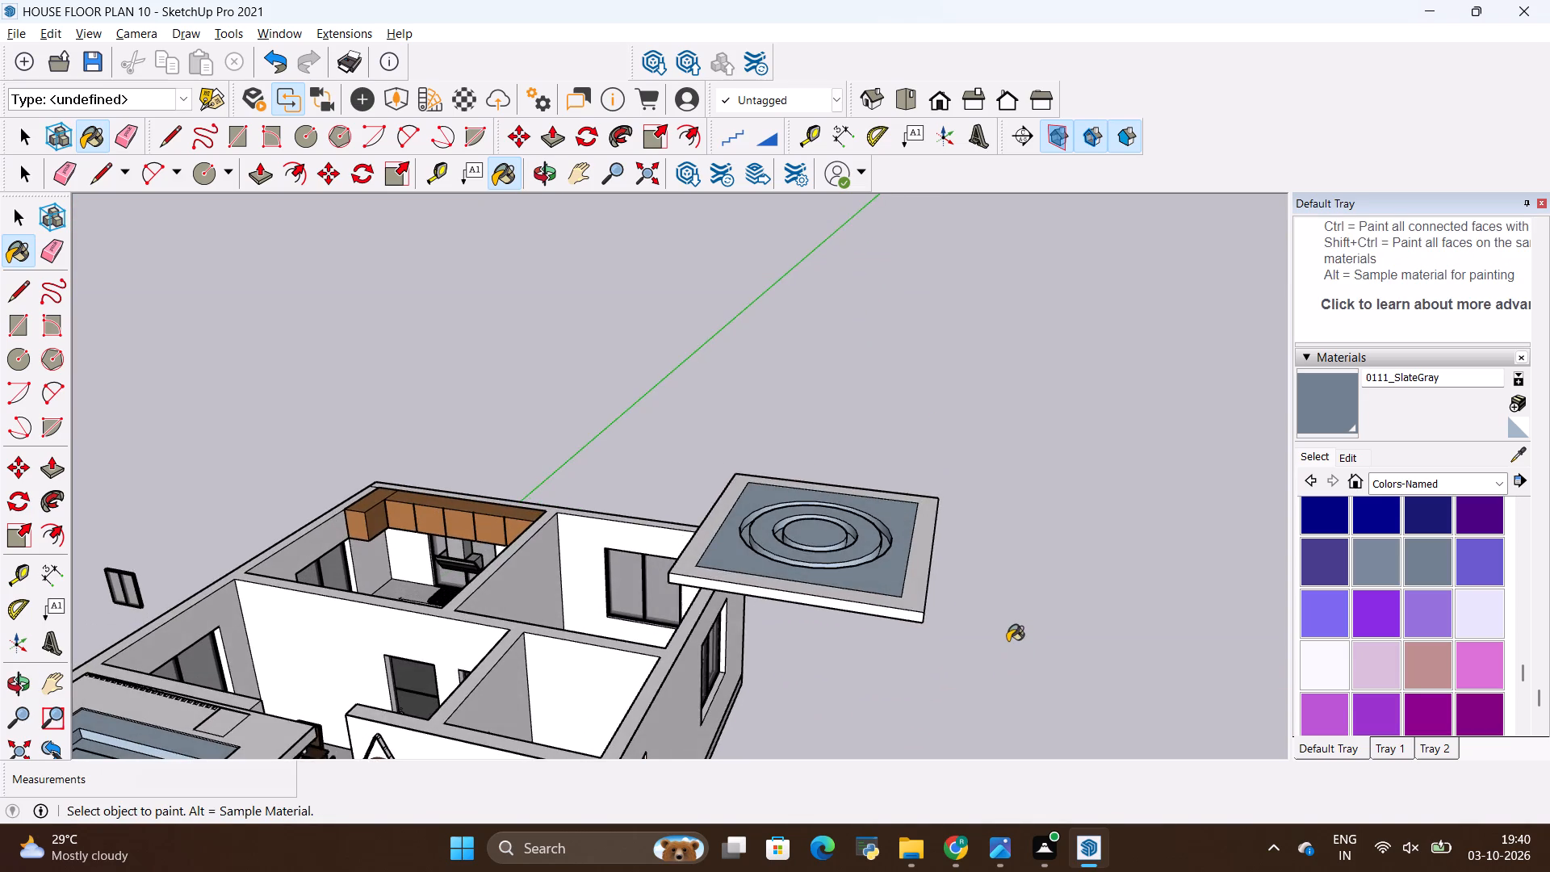
scroll(1007, 615, down, 5)
middle_drag(1059, 543, 1036, 661)
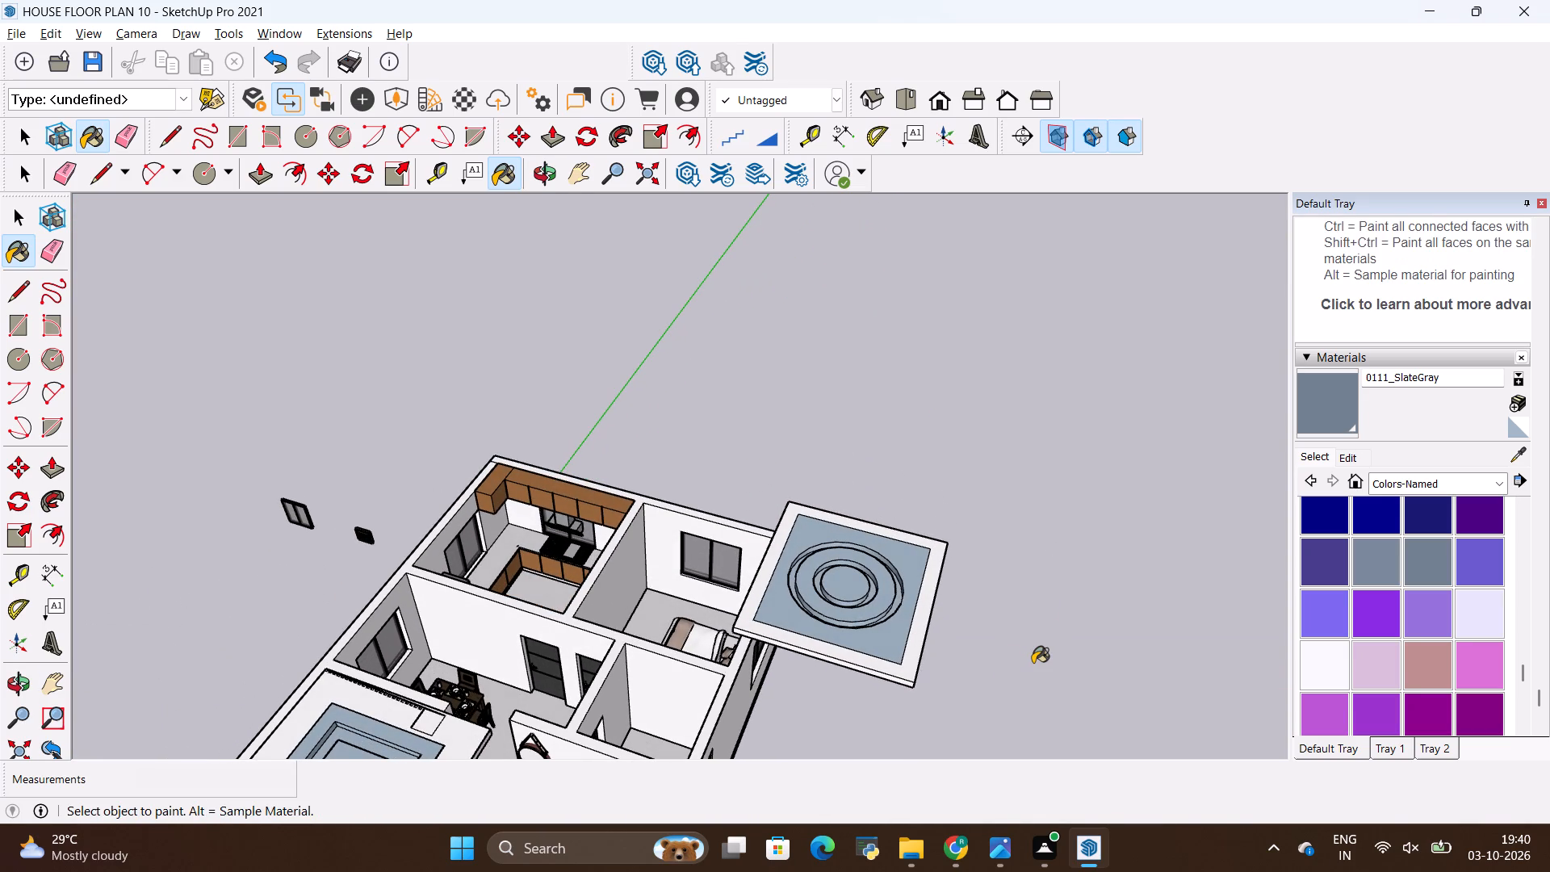
middle_drag(960, 682, 1154, 467)
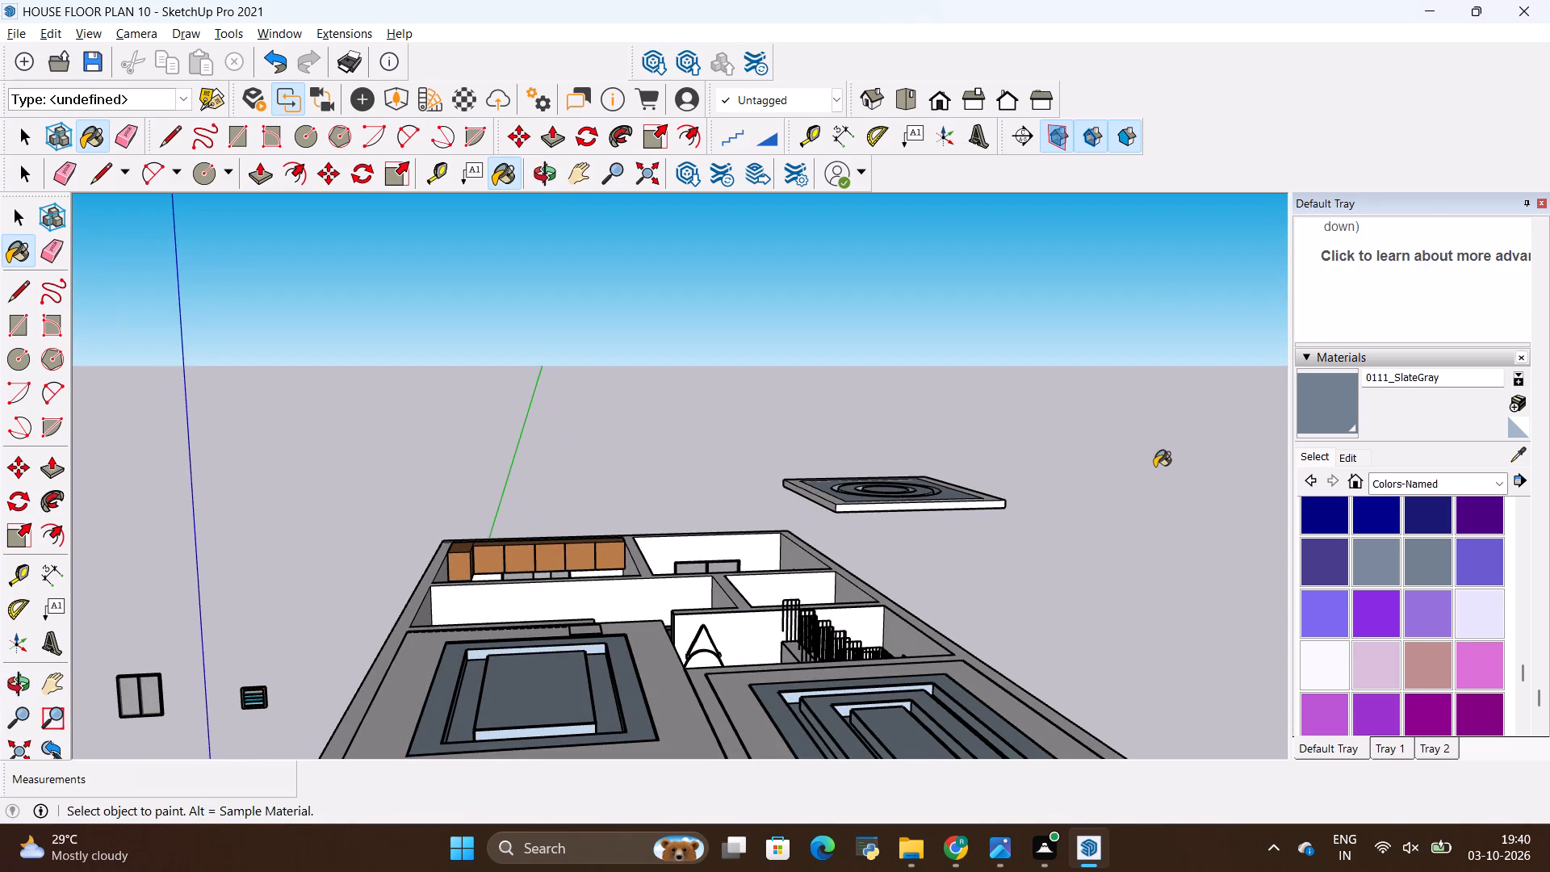
middle_drag(960, 538, 956, 485)
key(space)
drag(752, 438, 787, 496)
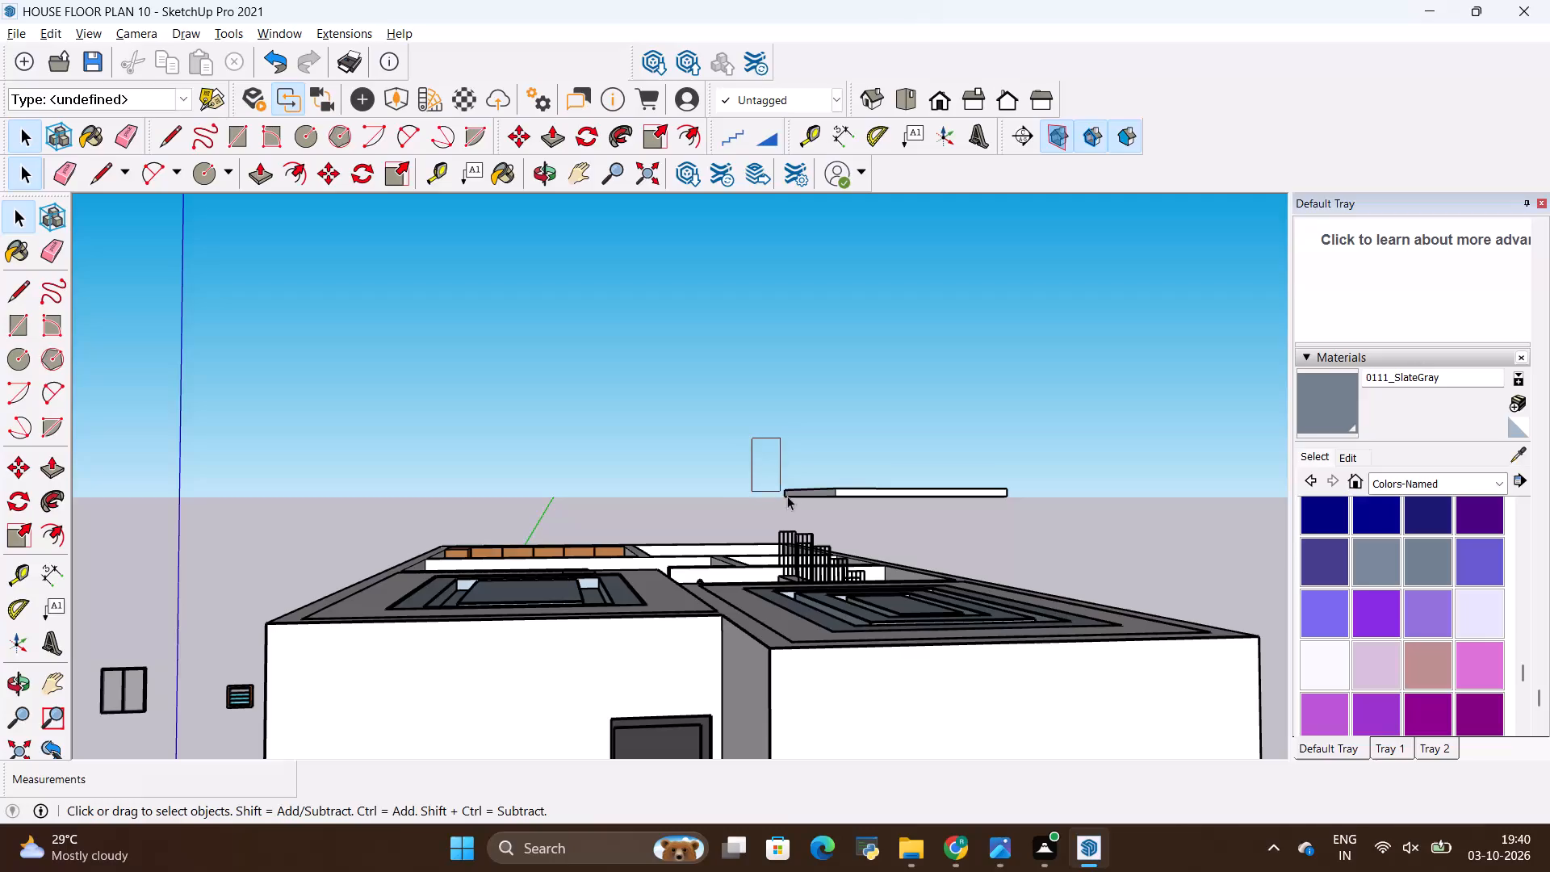
drag(787, 496, 1017, 518)
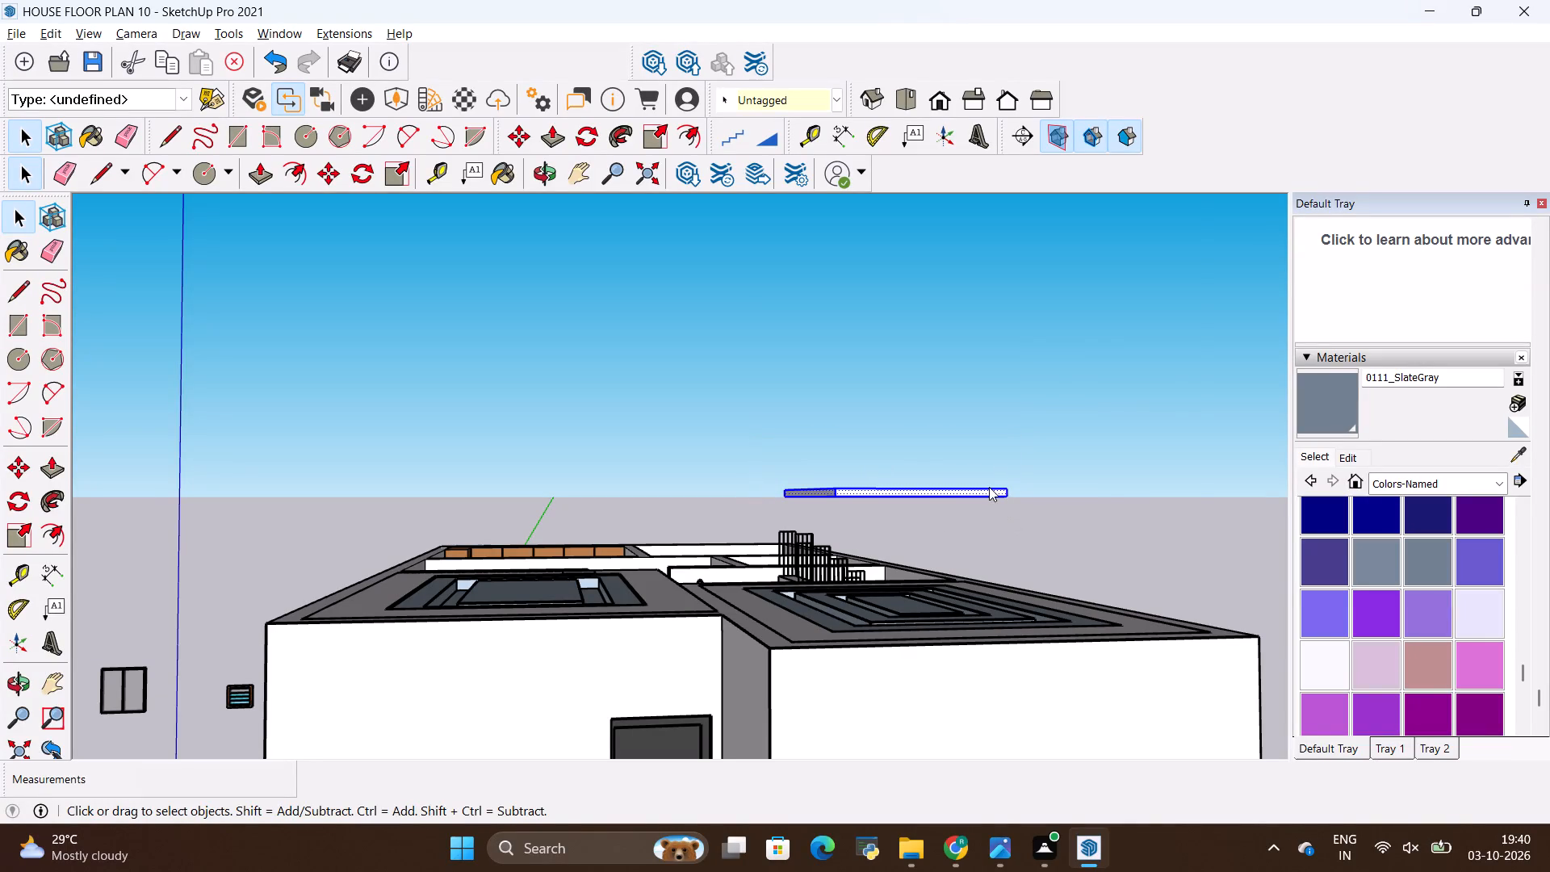
right_click(989, 487)
click(1067, 287)
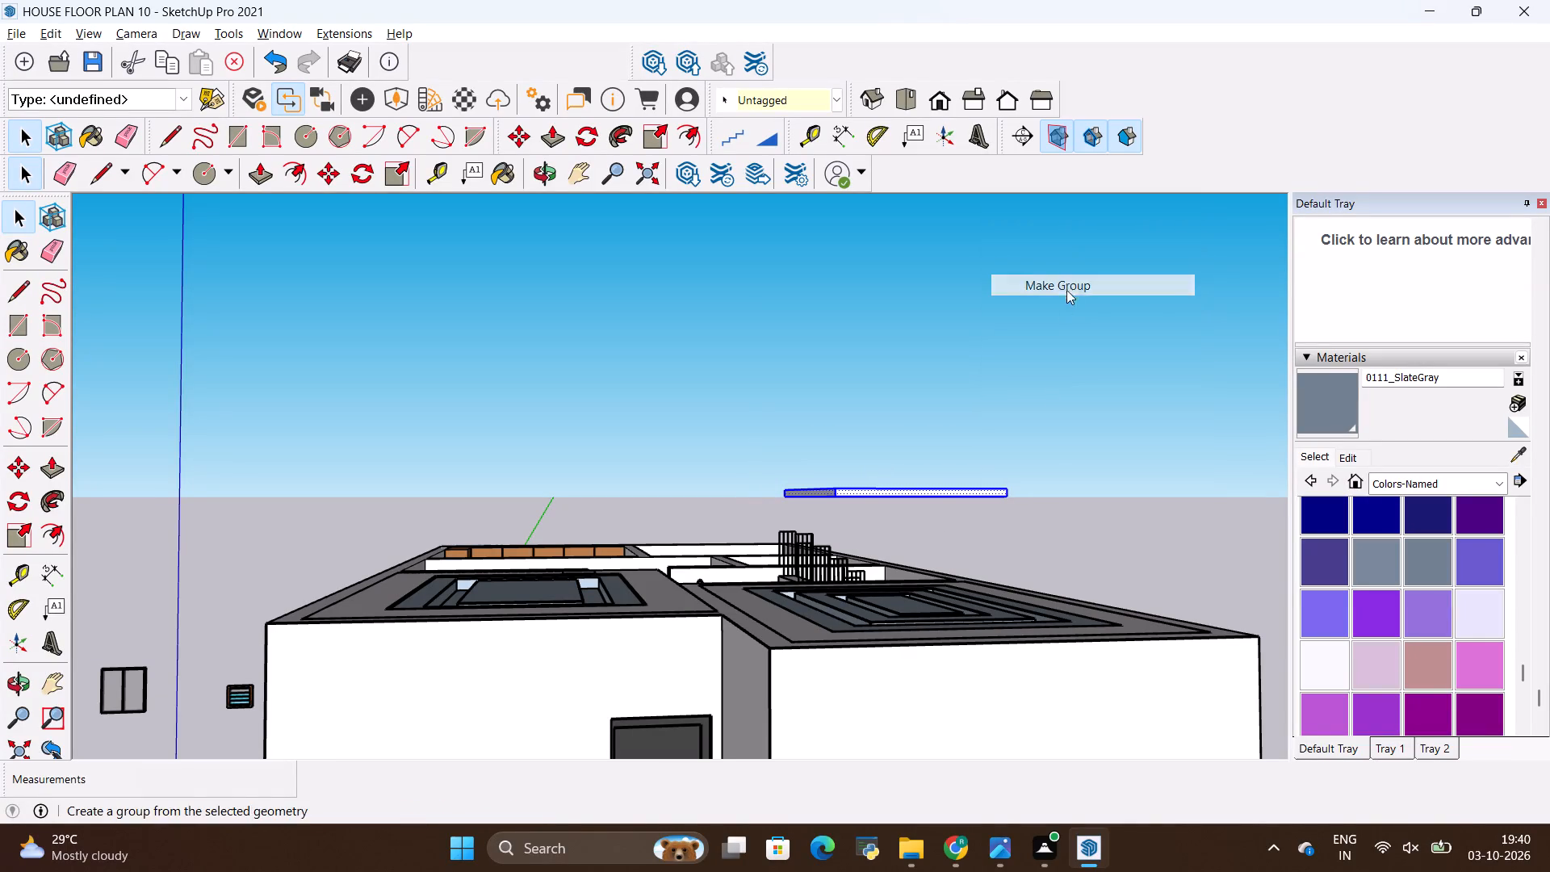
Move the ringed panel group by its corner onto the rear bedroom's matching inner wall corner beside the kitchen, and deselect it.
middle_drag(1045, 466, 924, 707)
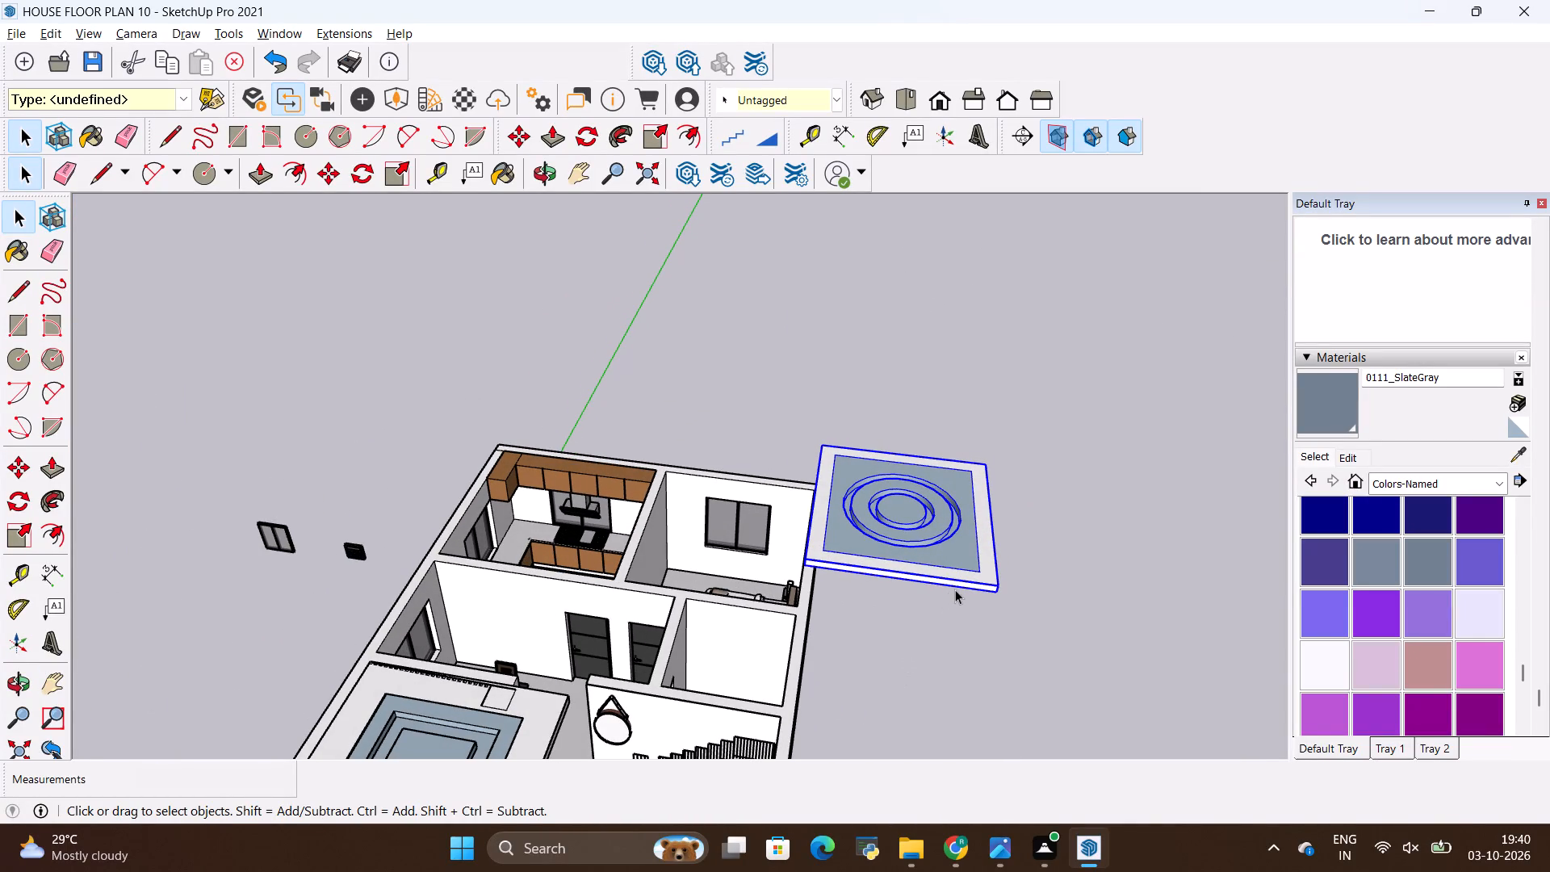
scroll(911, 515, down, 3)
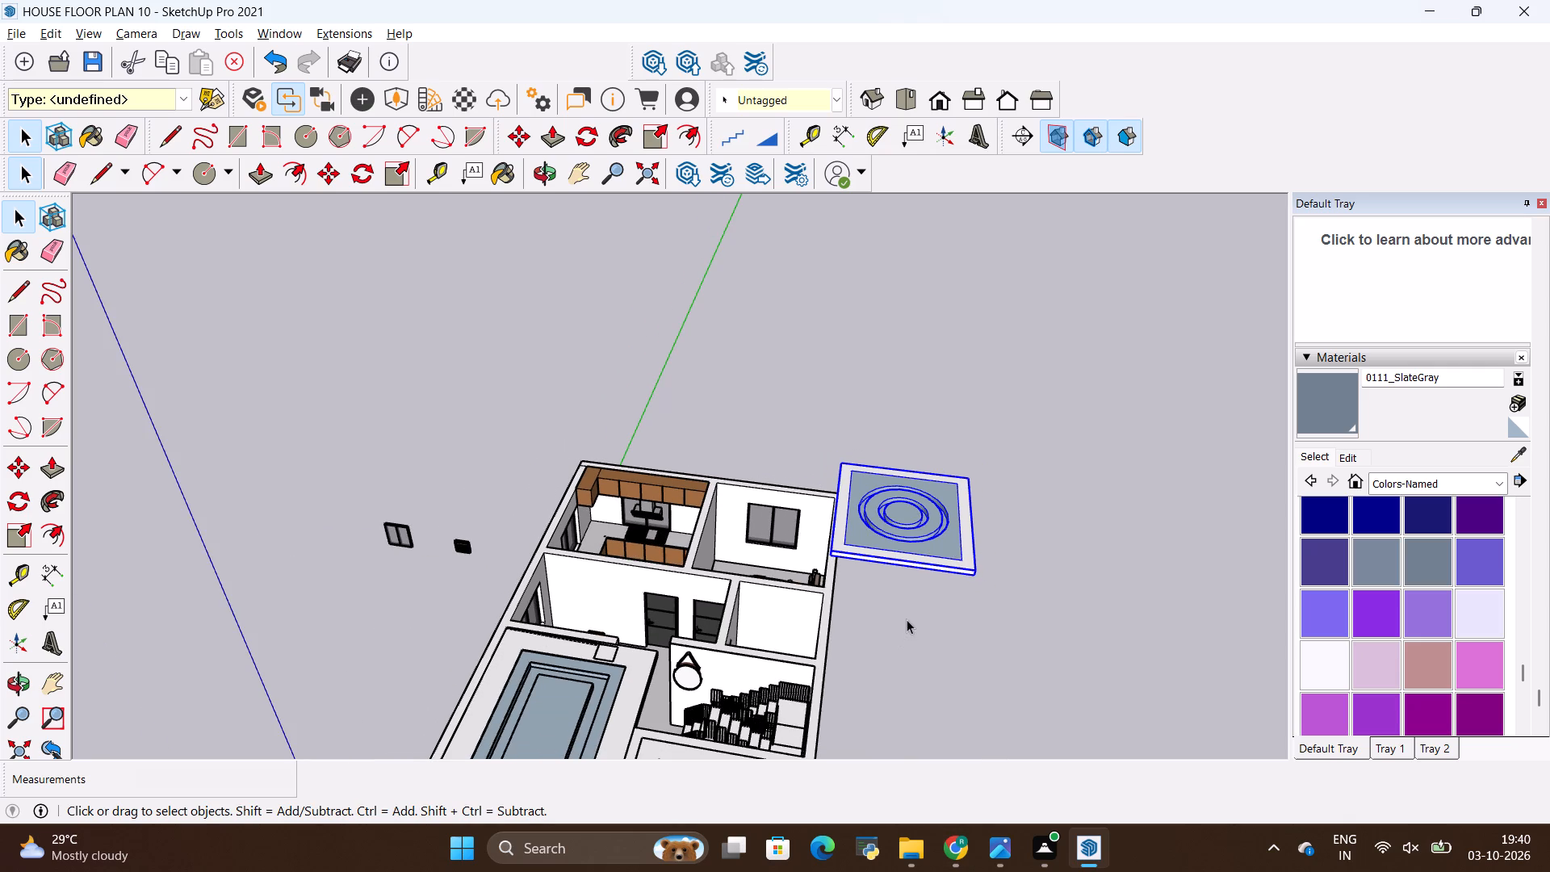
middle_drag(907, 619, 879, 681)
key(m)
scroll(834, 638, up, 8)
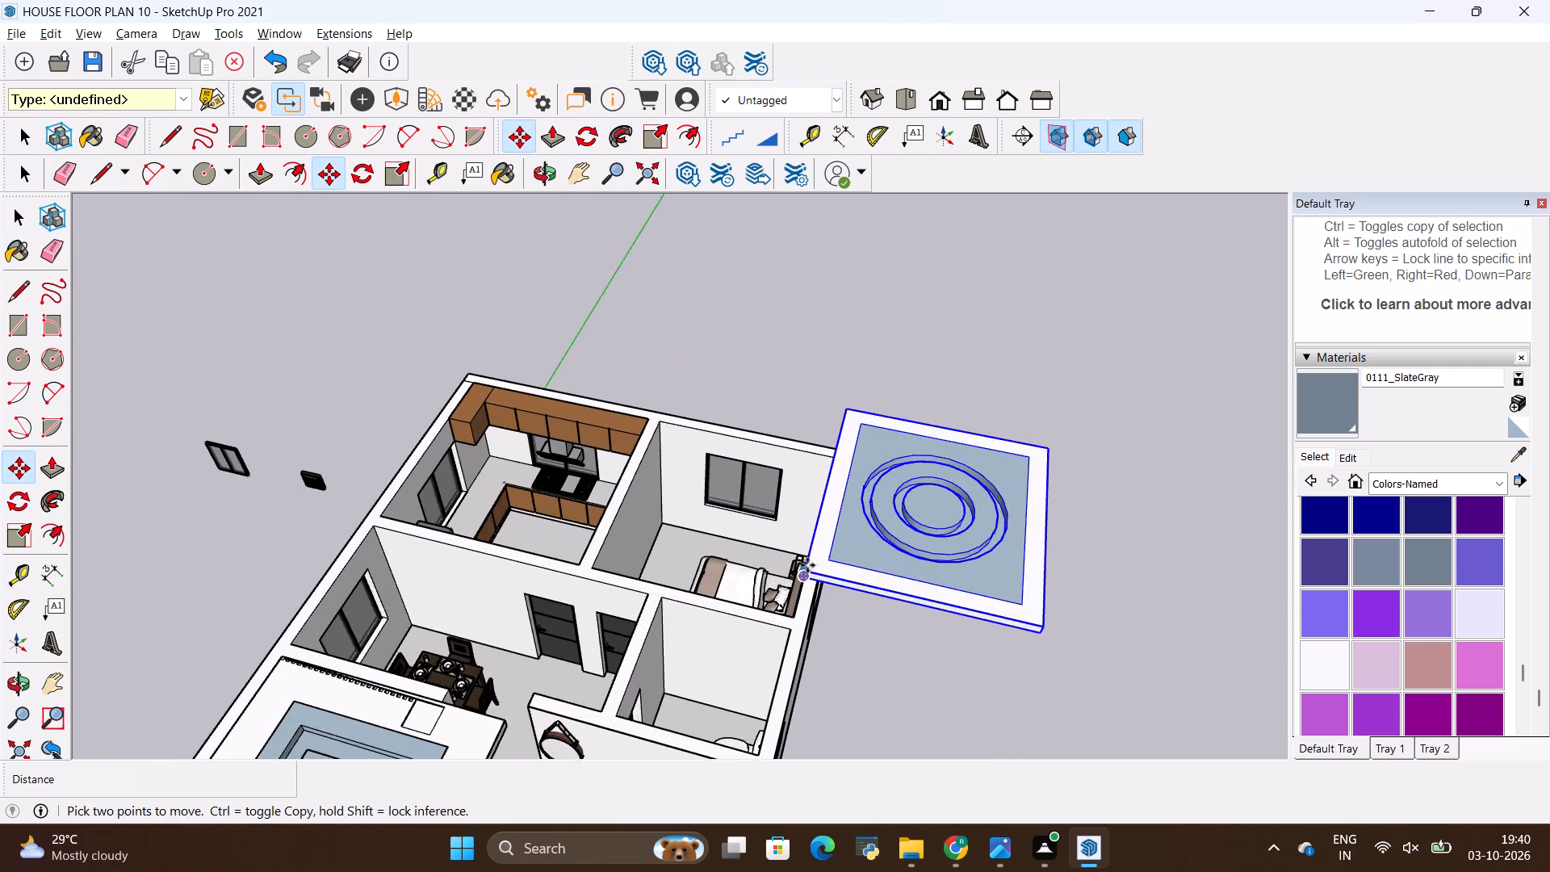
scroll(807, 565, up, 6)
click(803, 573)
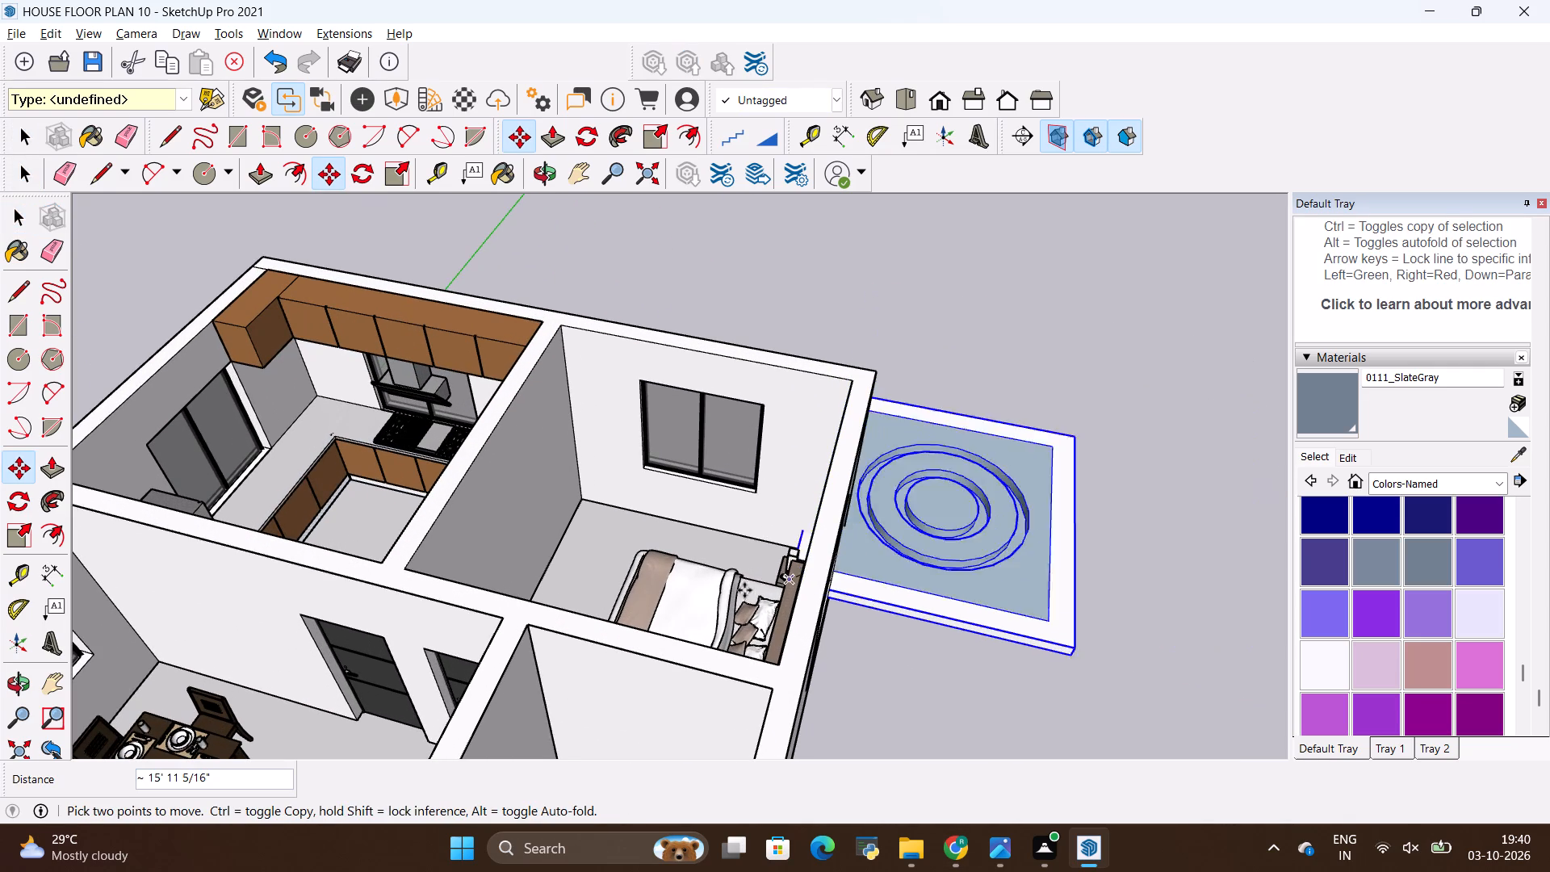
click(404, 564)
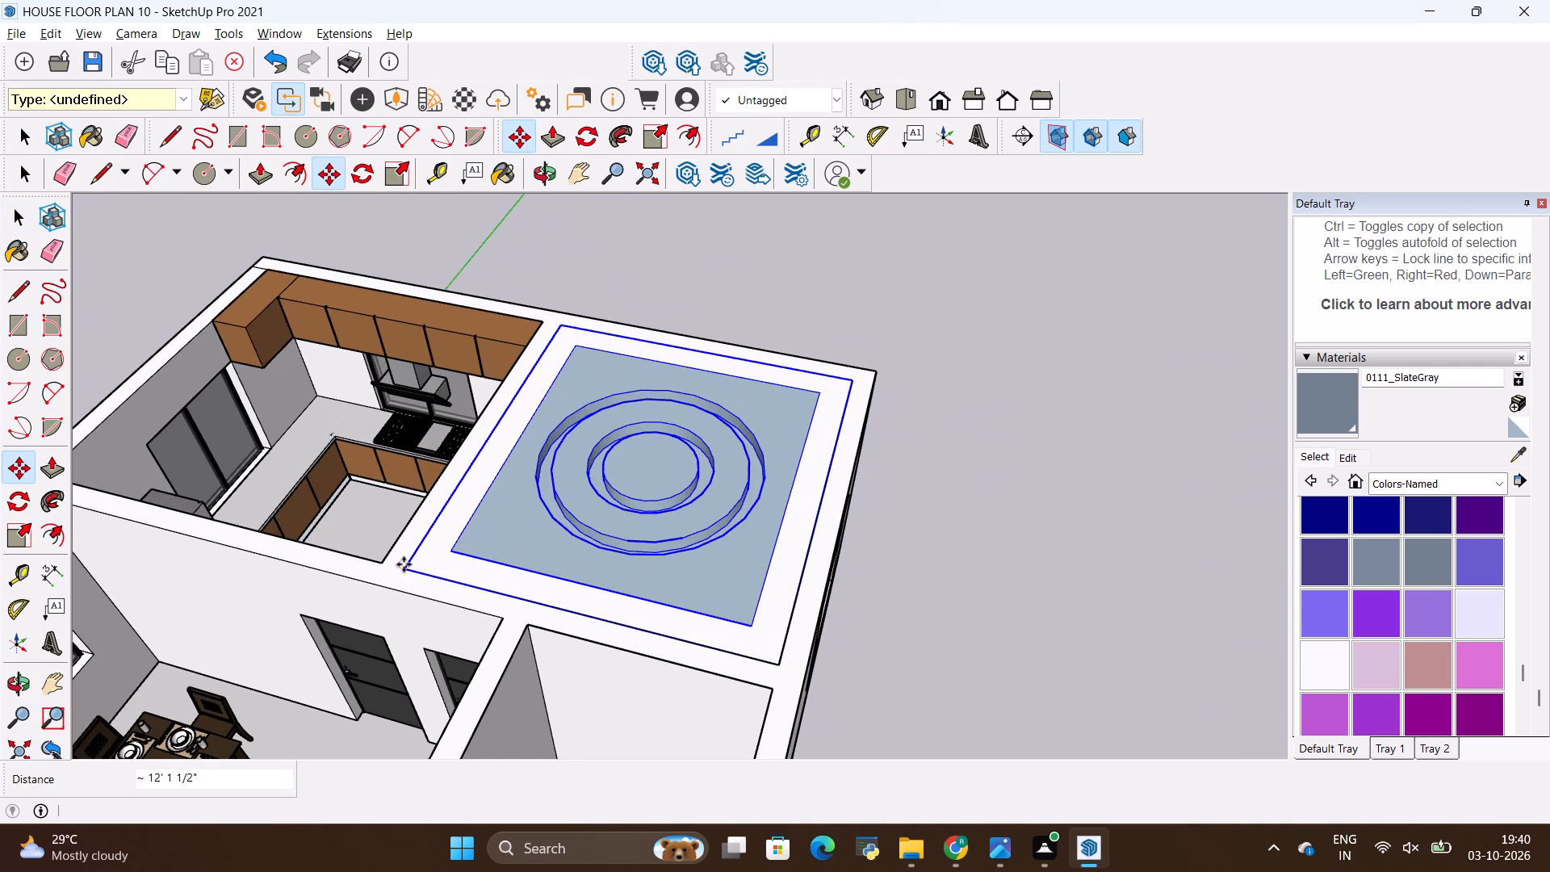
middle_drag(357, 584, 486, 563)
scroll(559, 539, down, 5)
scroll(759, 524, down, 20)
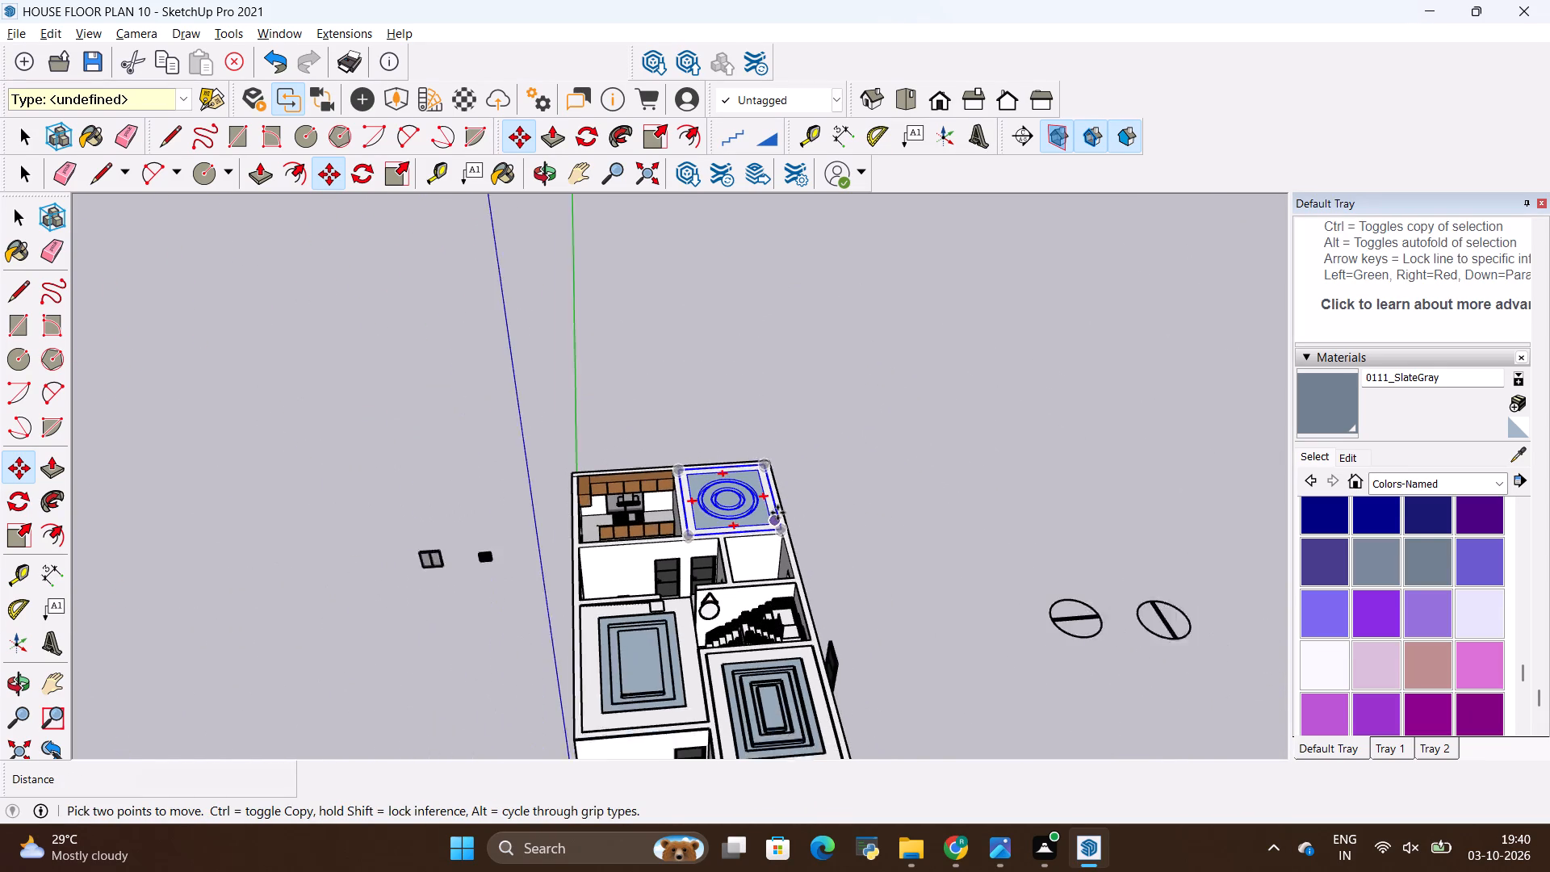
key(space)
click(911, 540)
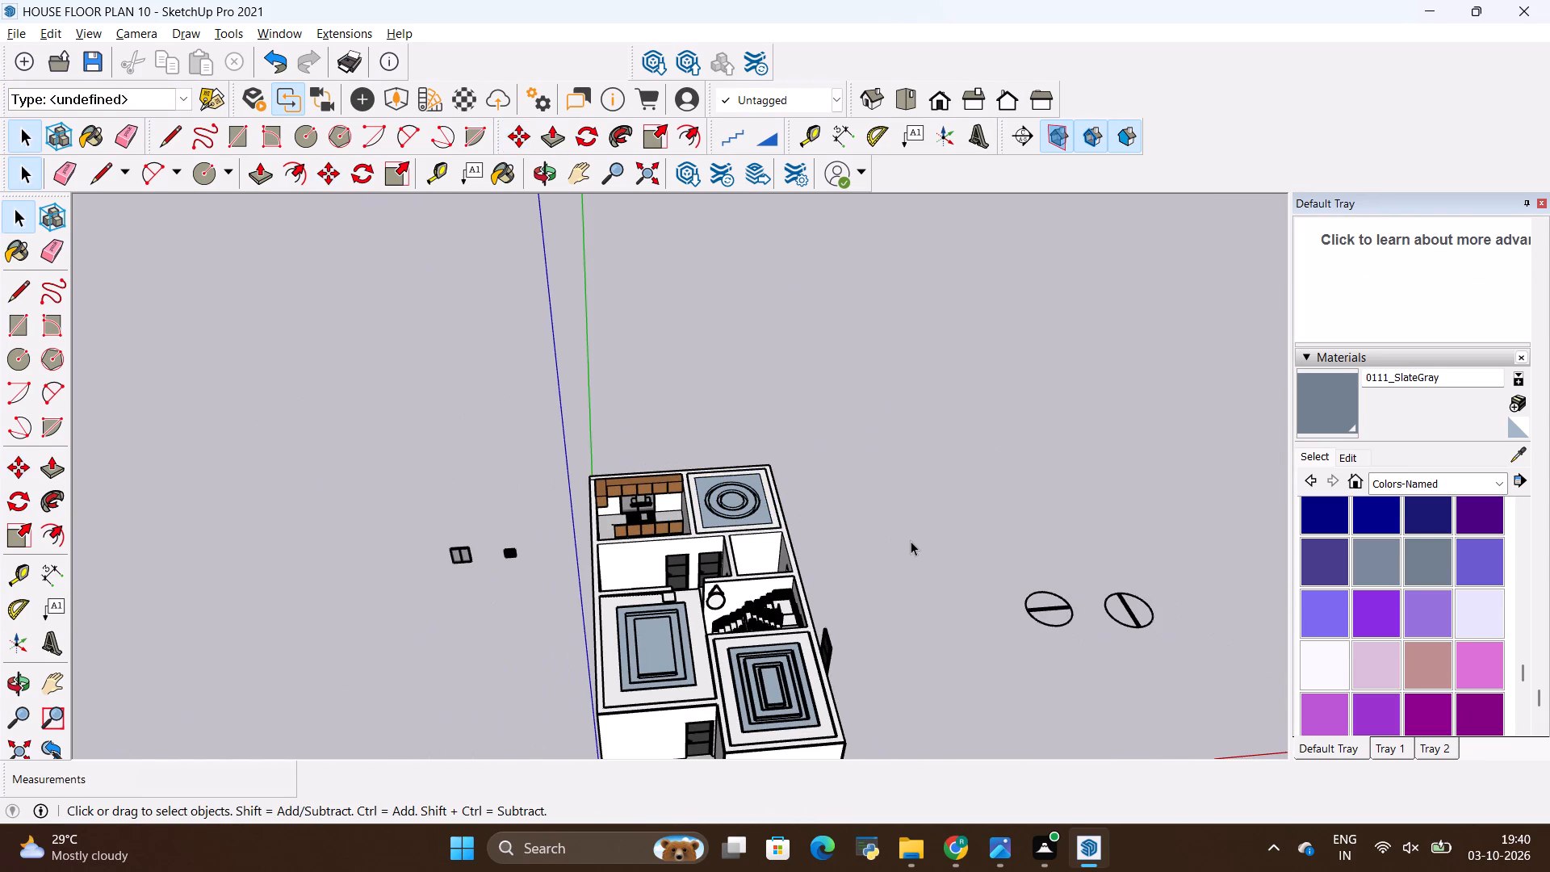
scroll(886, 497, down, 4)
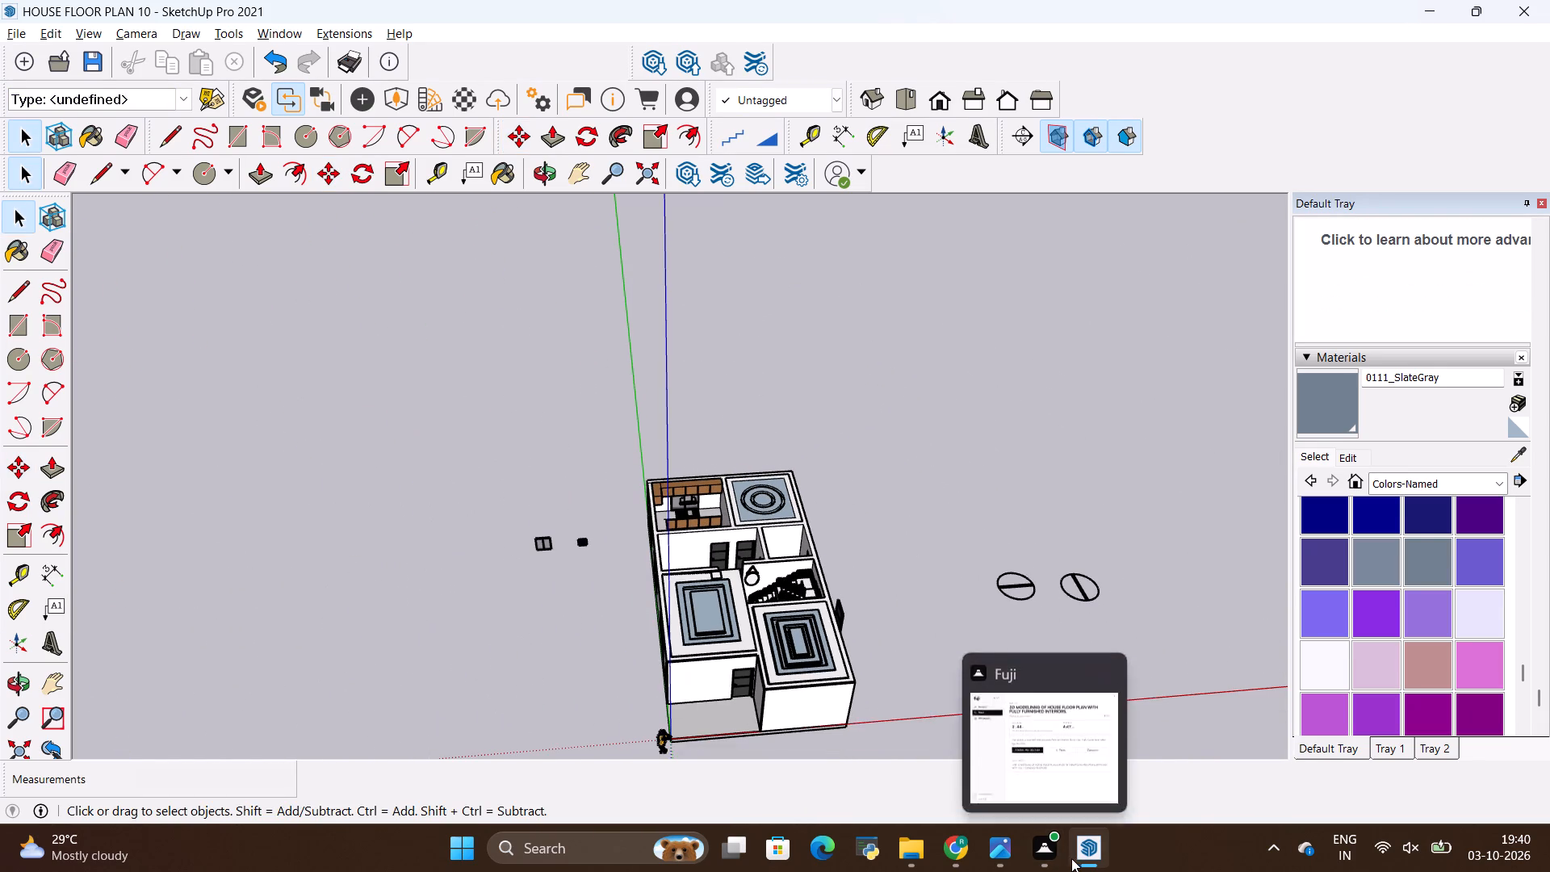
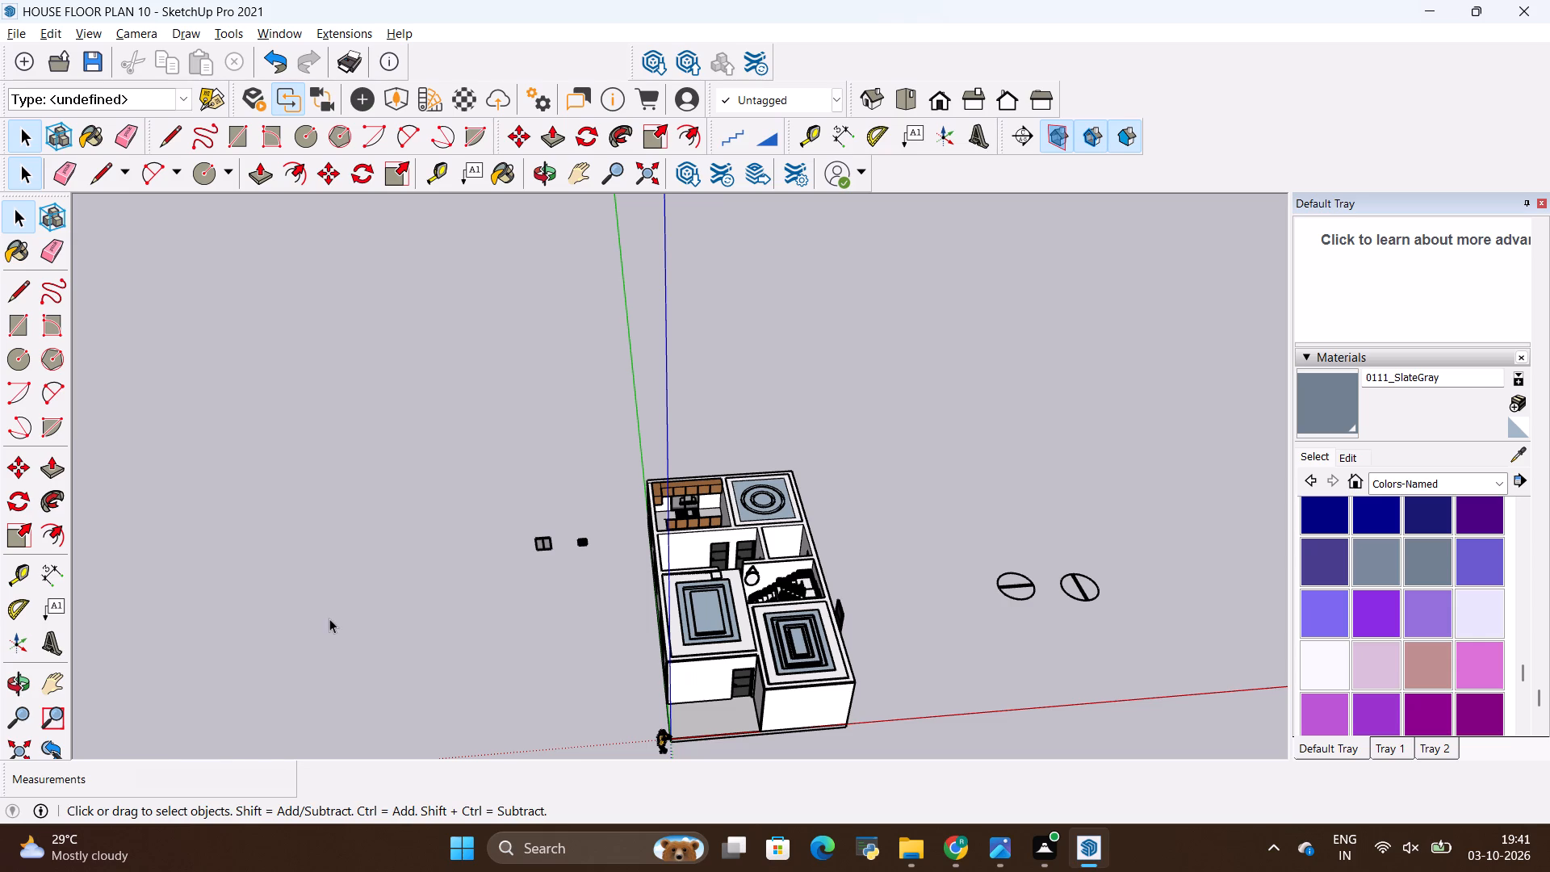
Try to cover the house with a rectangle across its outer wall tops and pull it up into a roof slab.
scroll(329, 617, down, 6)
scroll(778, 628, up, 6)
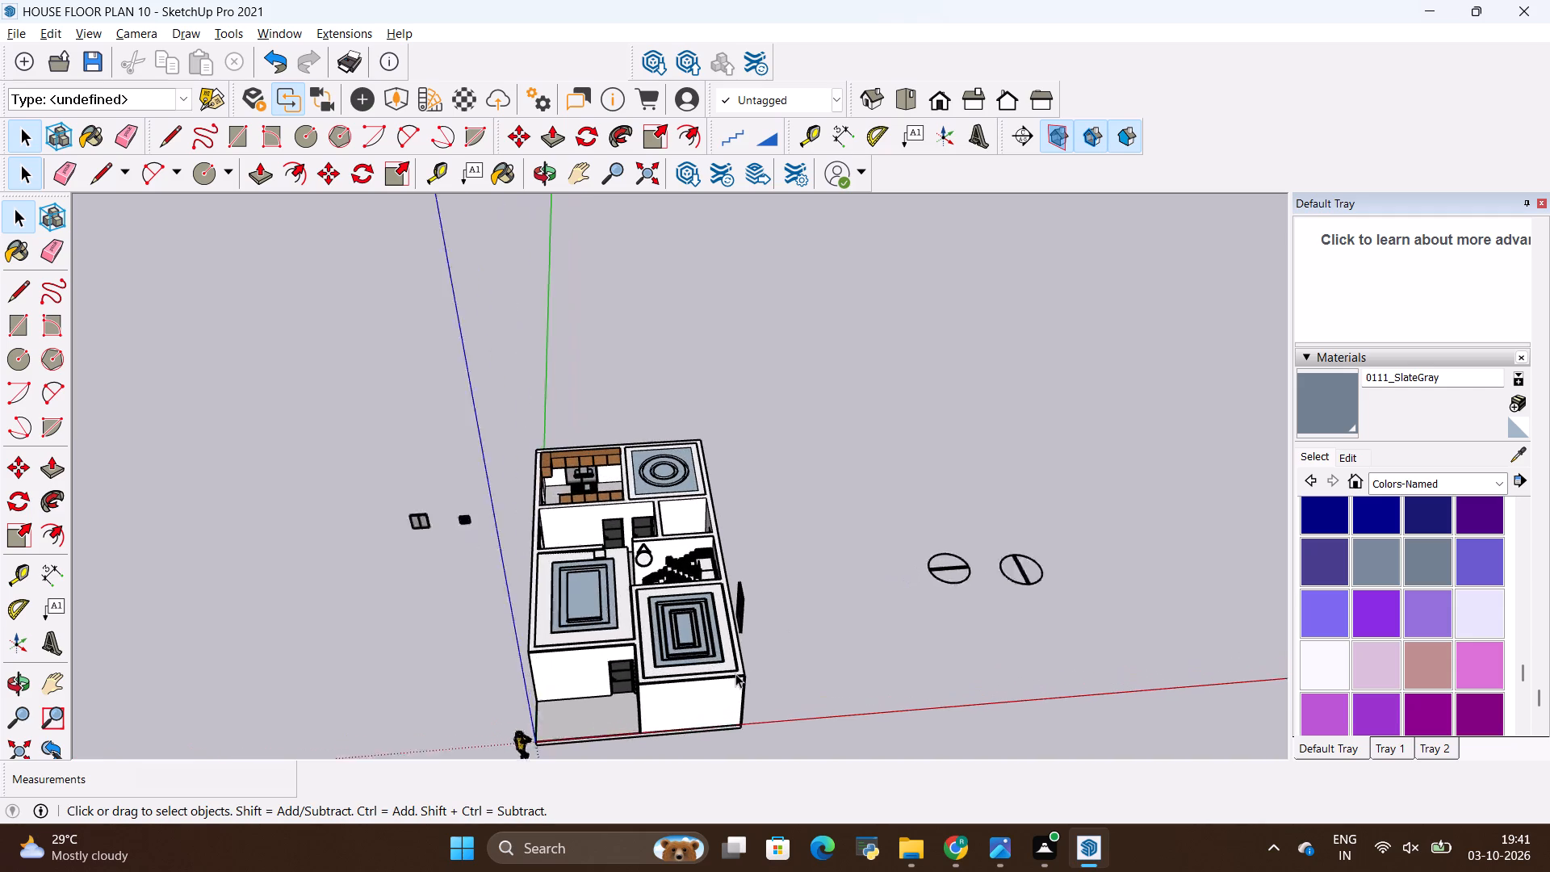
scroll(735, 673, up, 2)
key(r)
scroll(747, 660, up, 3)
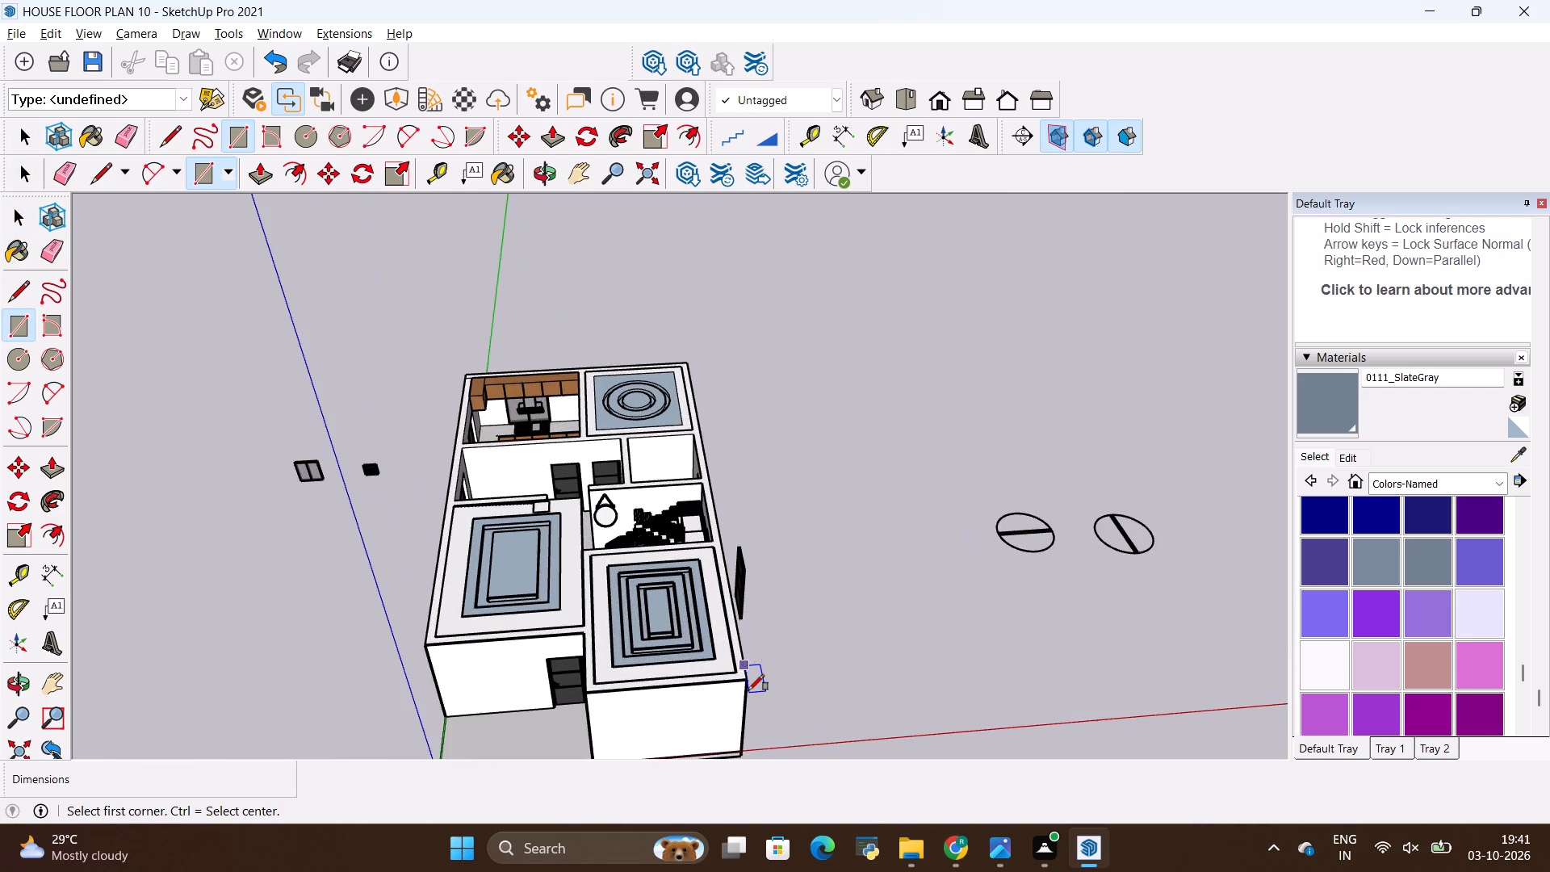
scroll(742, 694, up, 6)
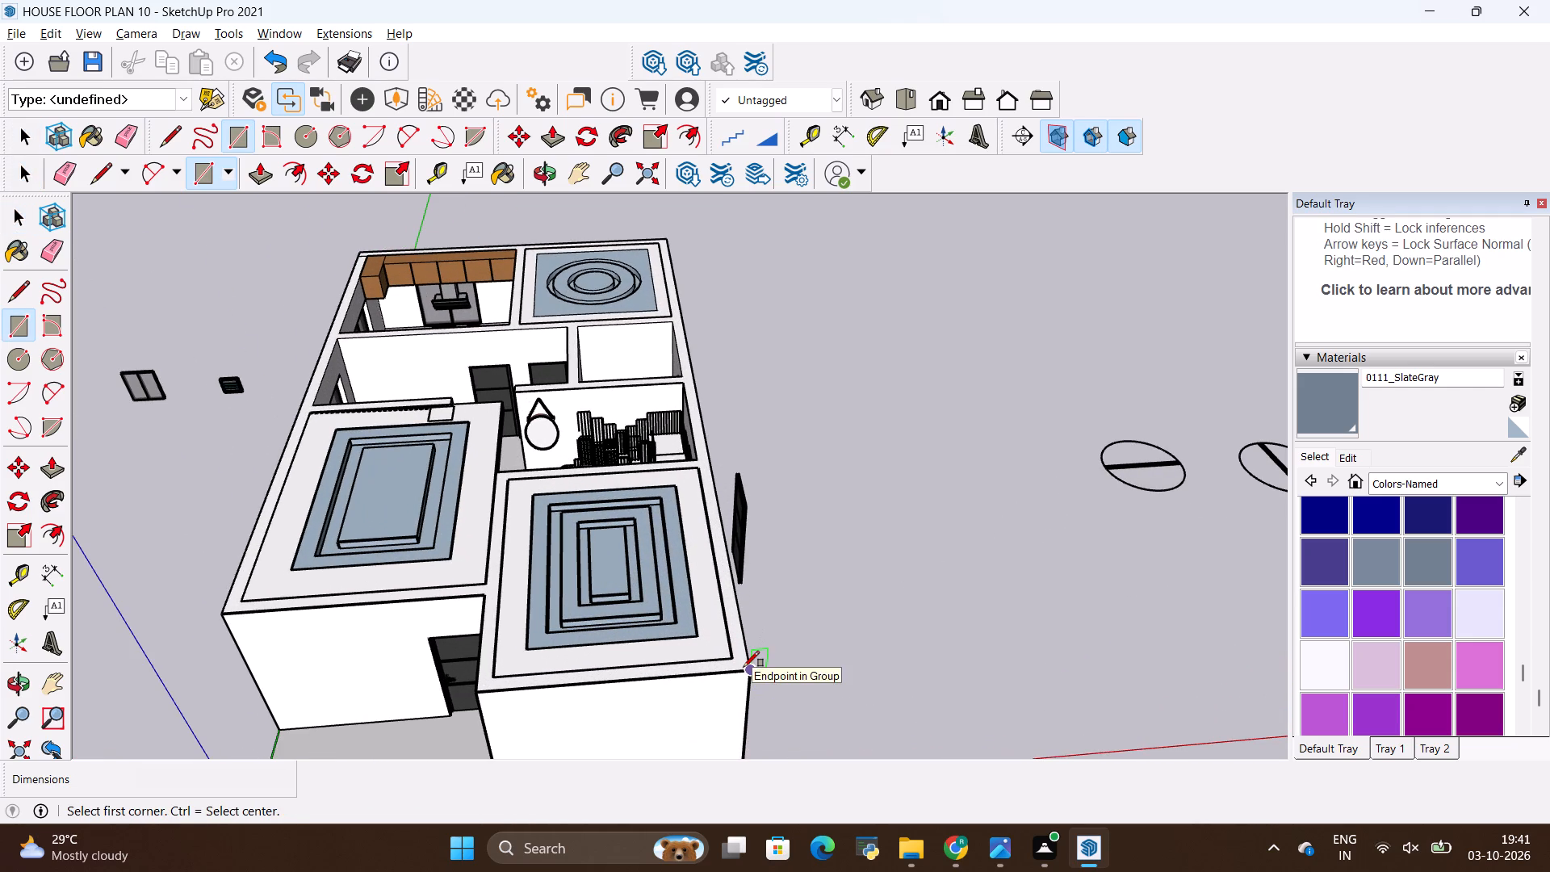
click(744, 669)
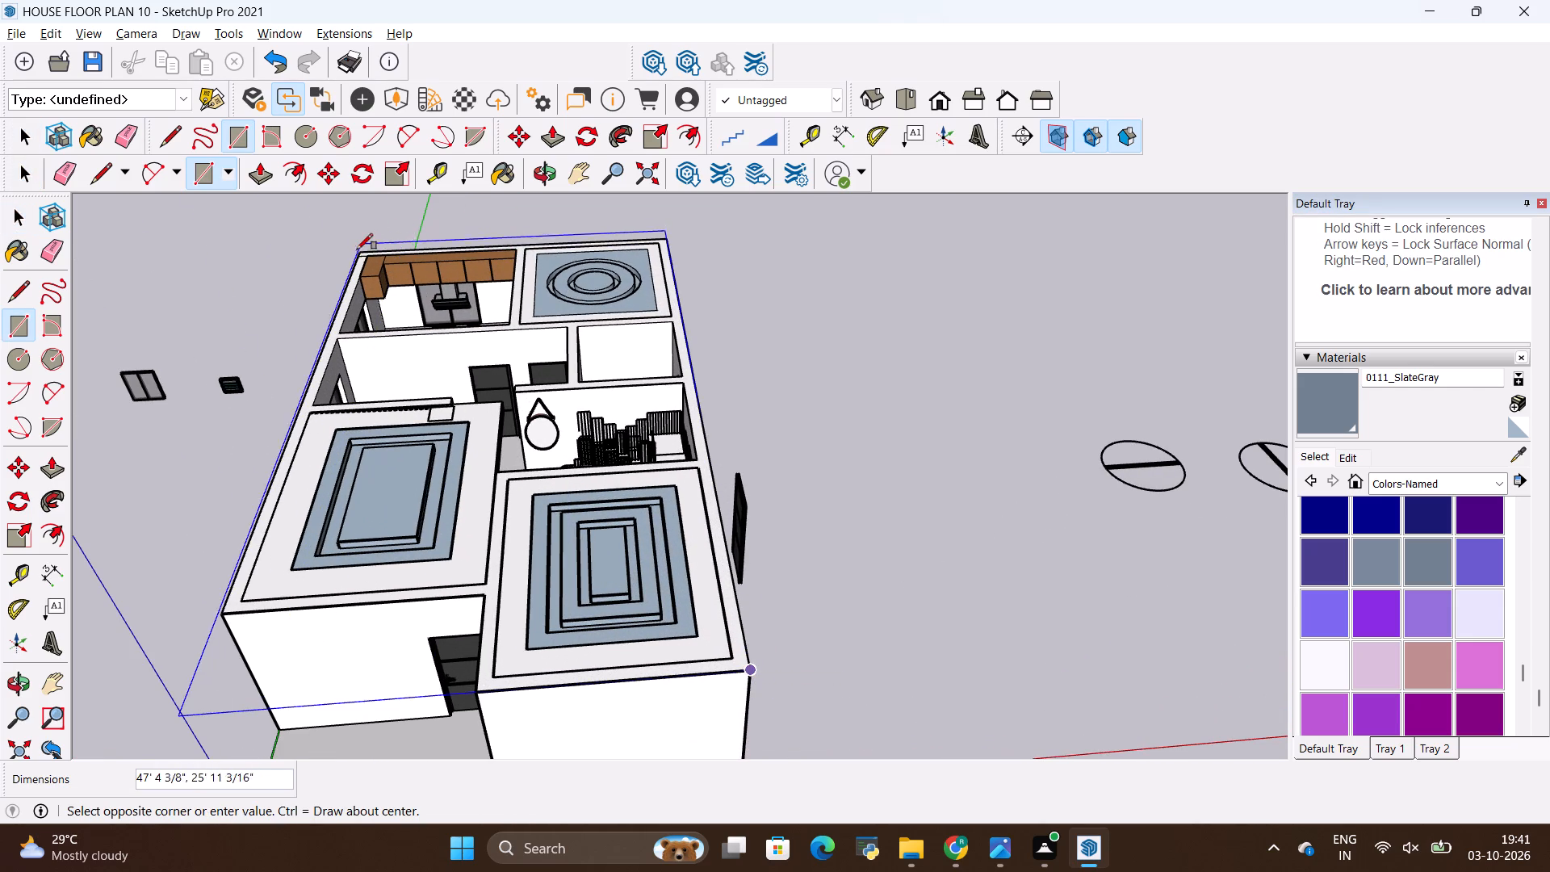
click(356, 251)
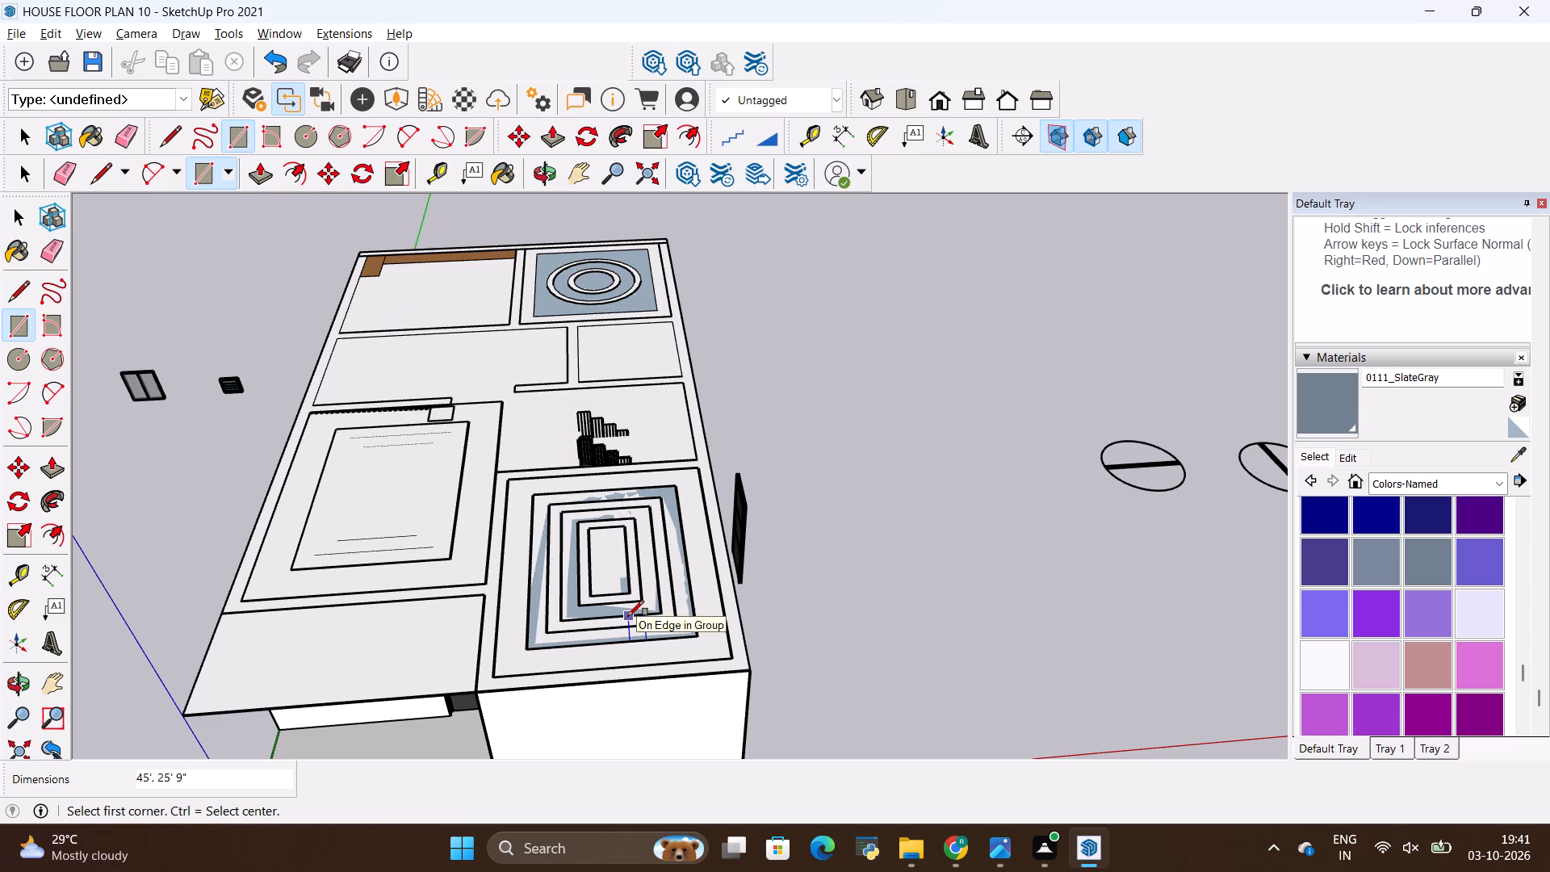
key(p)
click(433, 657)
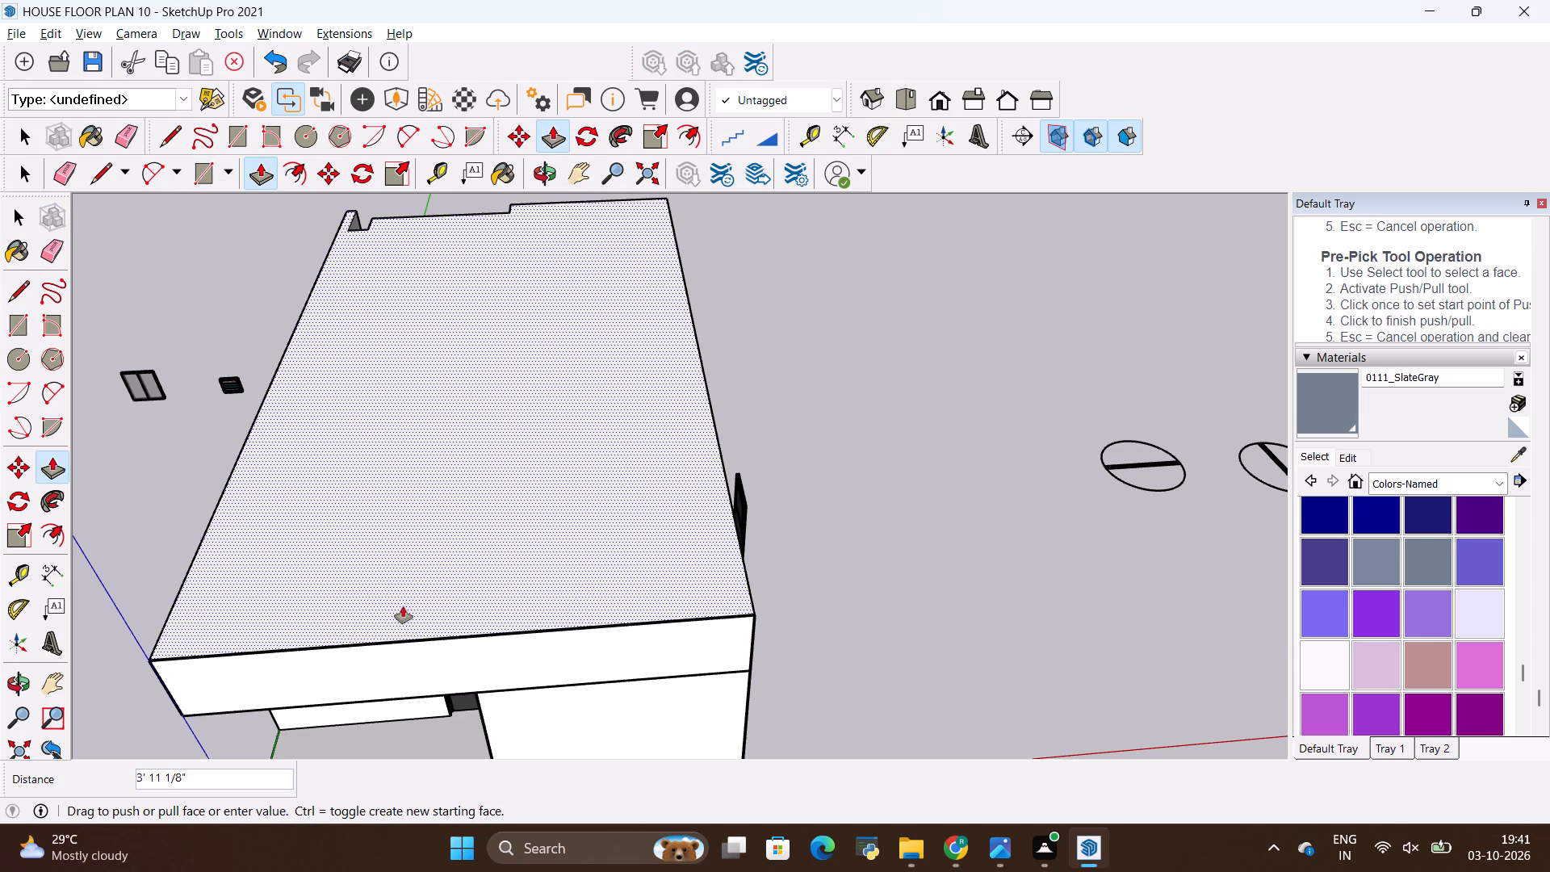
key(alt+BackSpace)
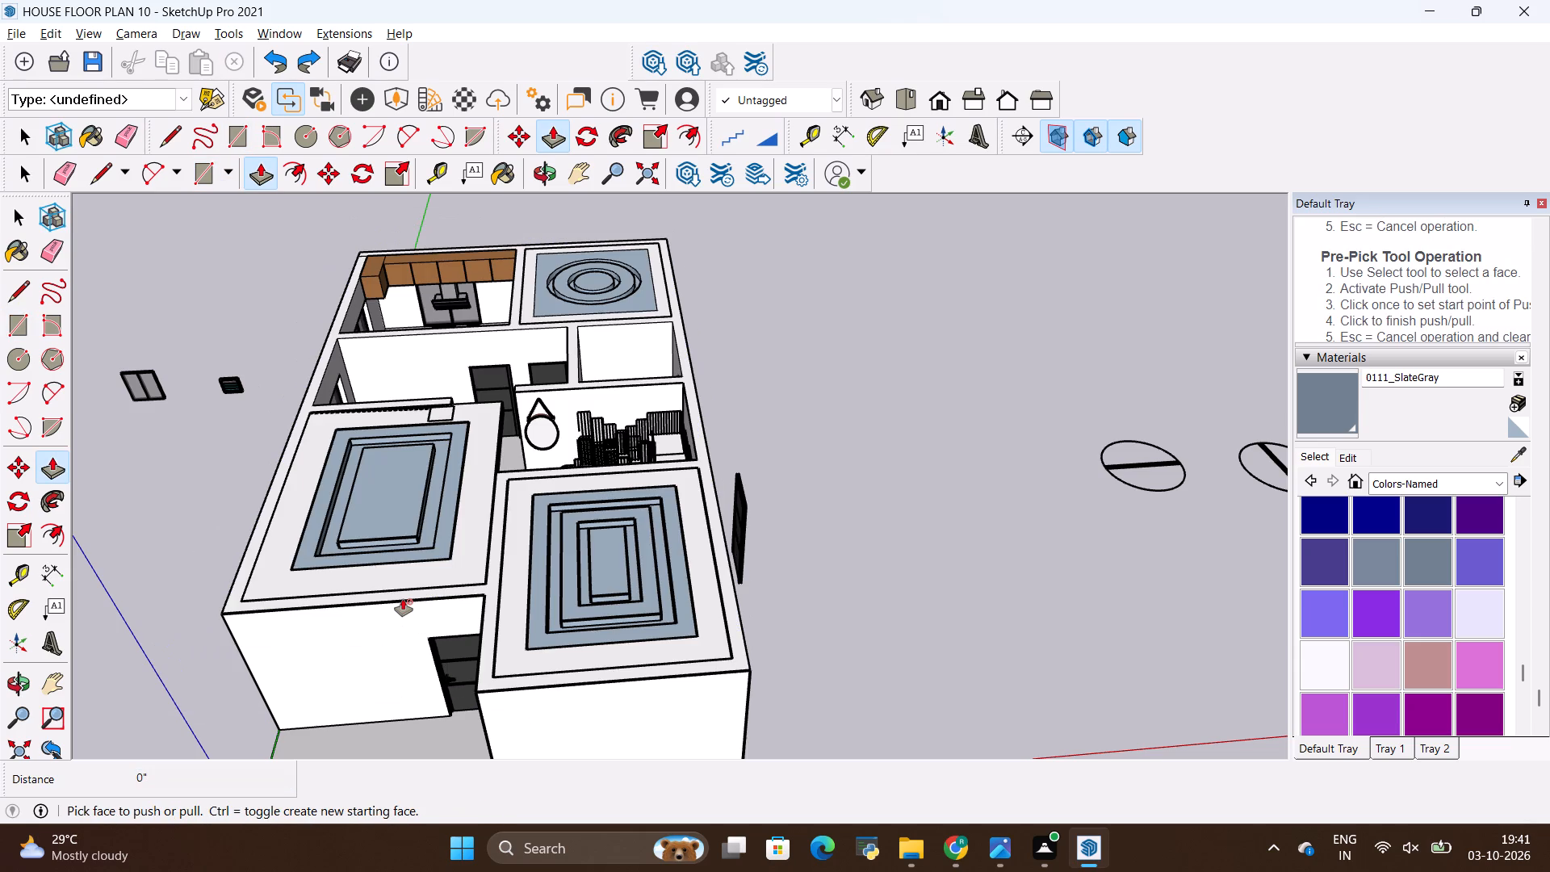
Copy the house's base slab about 30' along the red axis onto the open ground beside the house, and deselect it.
scroll(458, 506, down, 9)
middle_drag(497, 660, 497, 660)
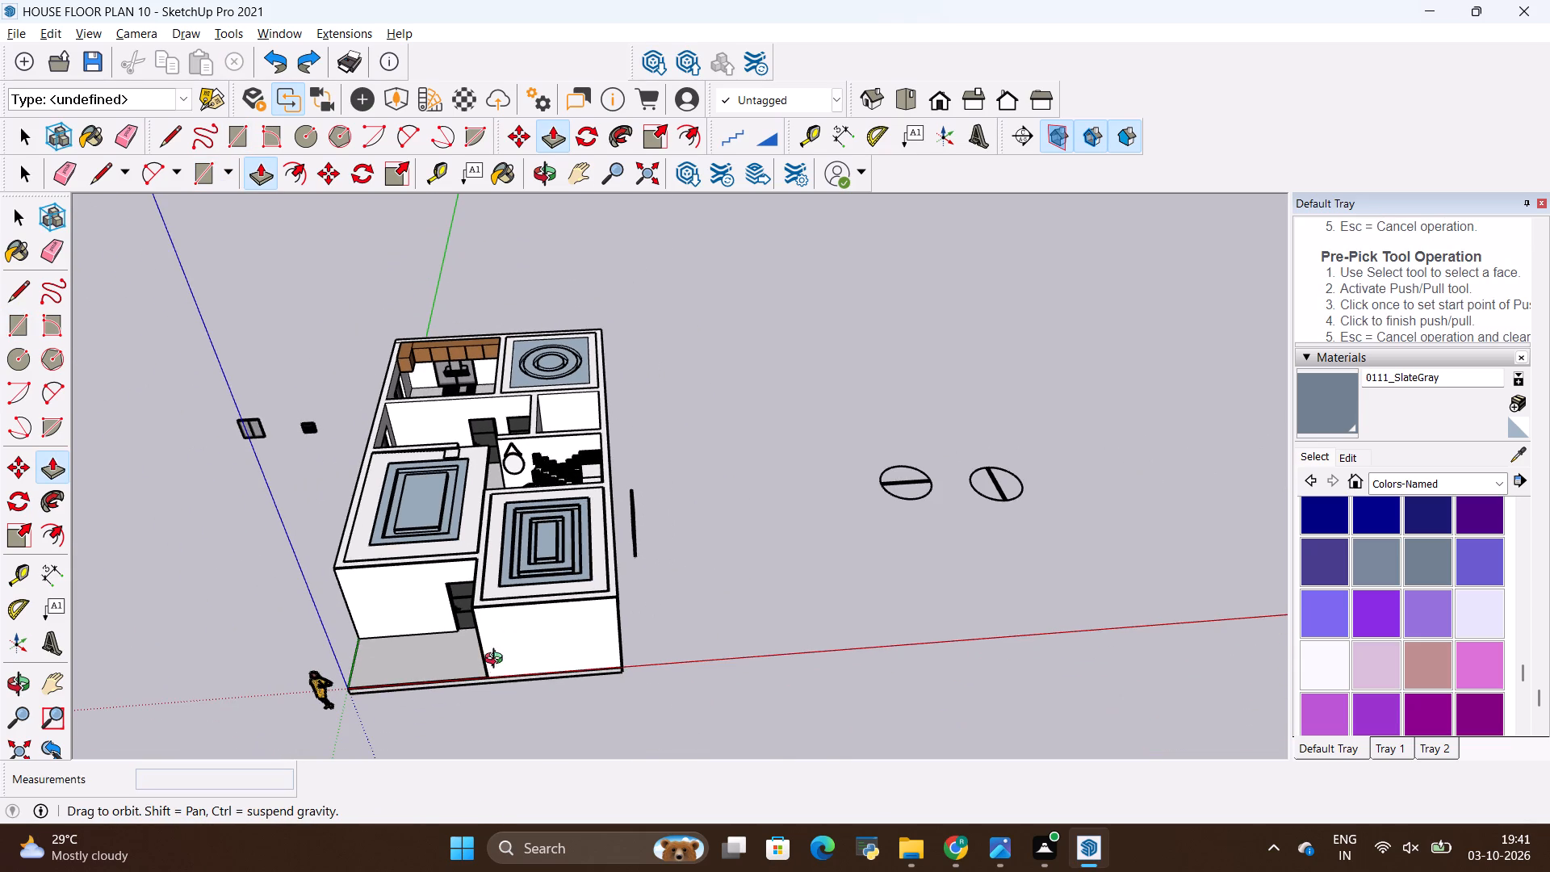
middle_drag(497, 660, 555, 497)
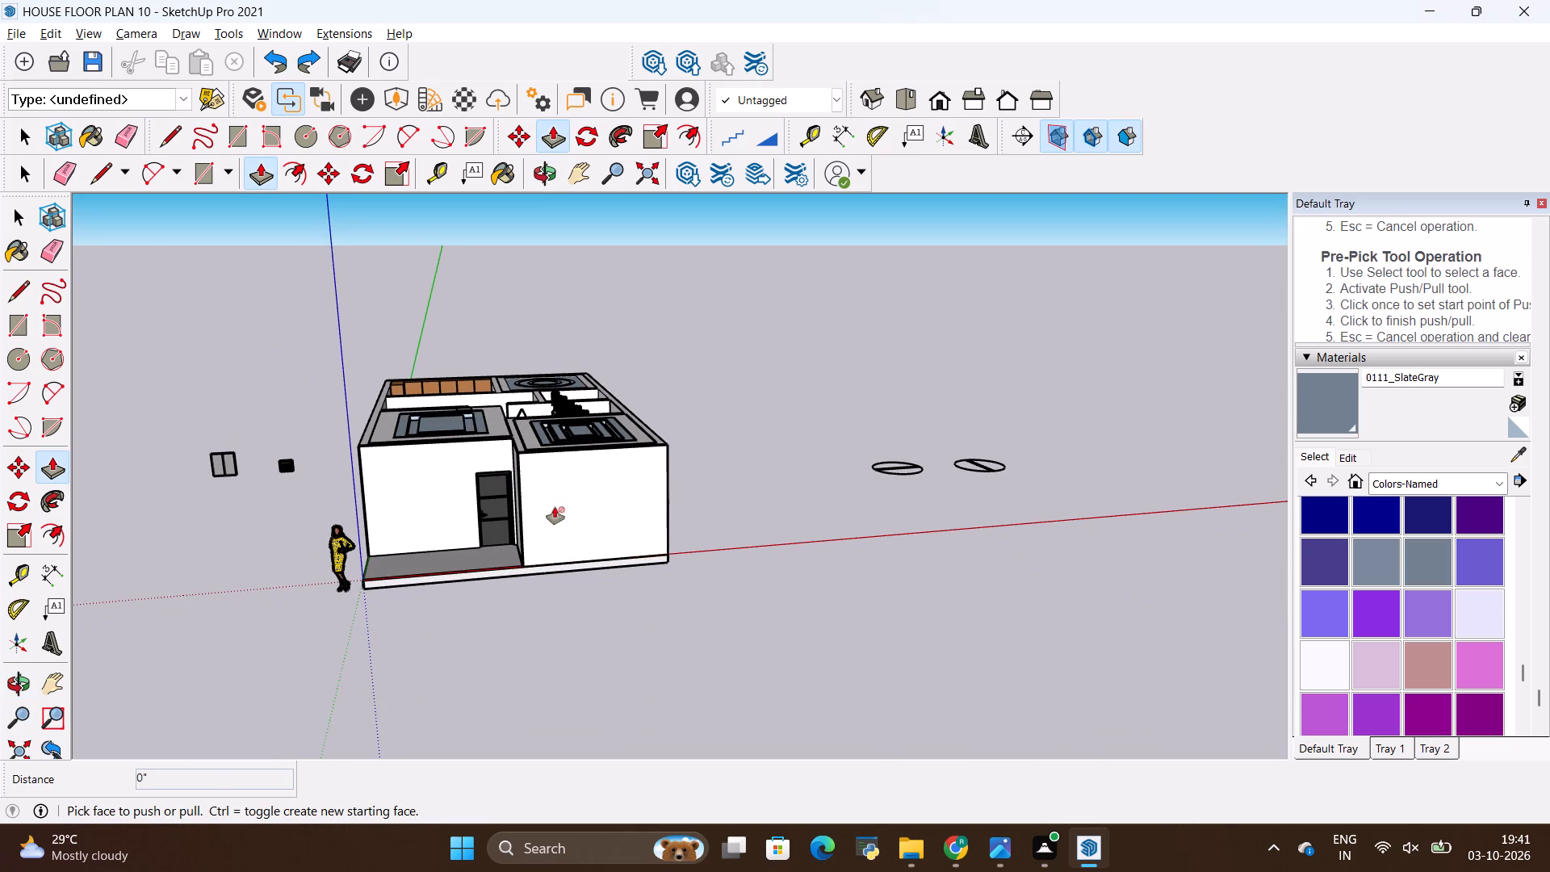
scroll(502, 578, up, 3)
key(space)
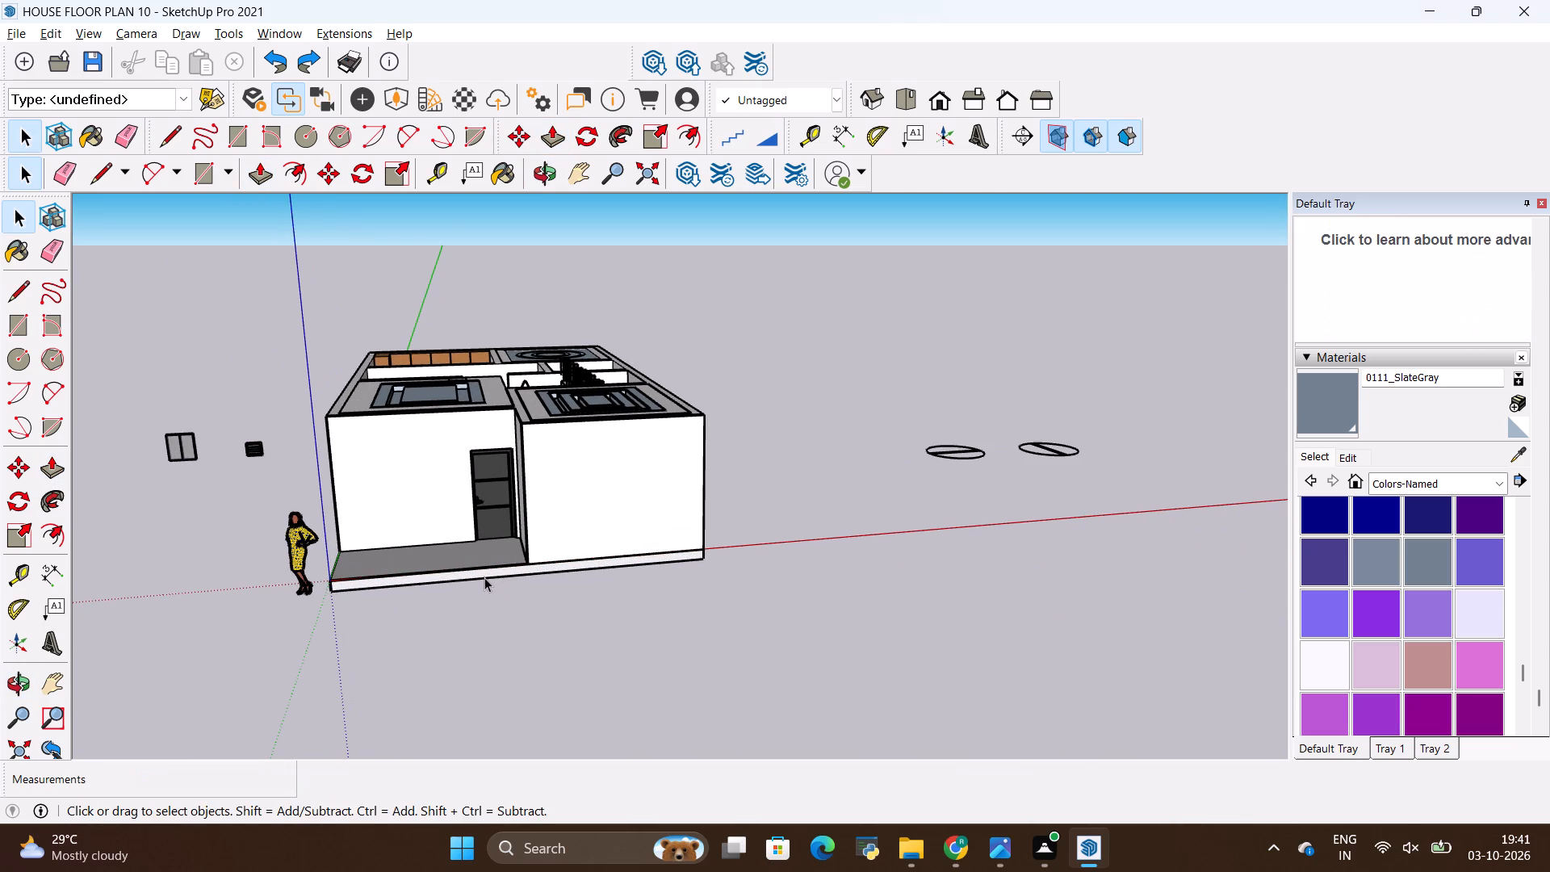
click(487, 572)
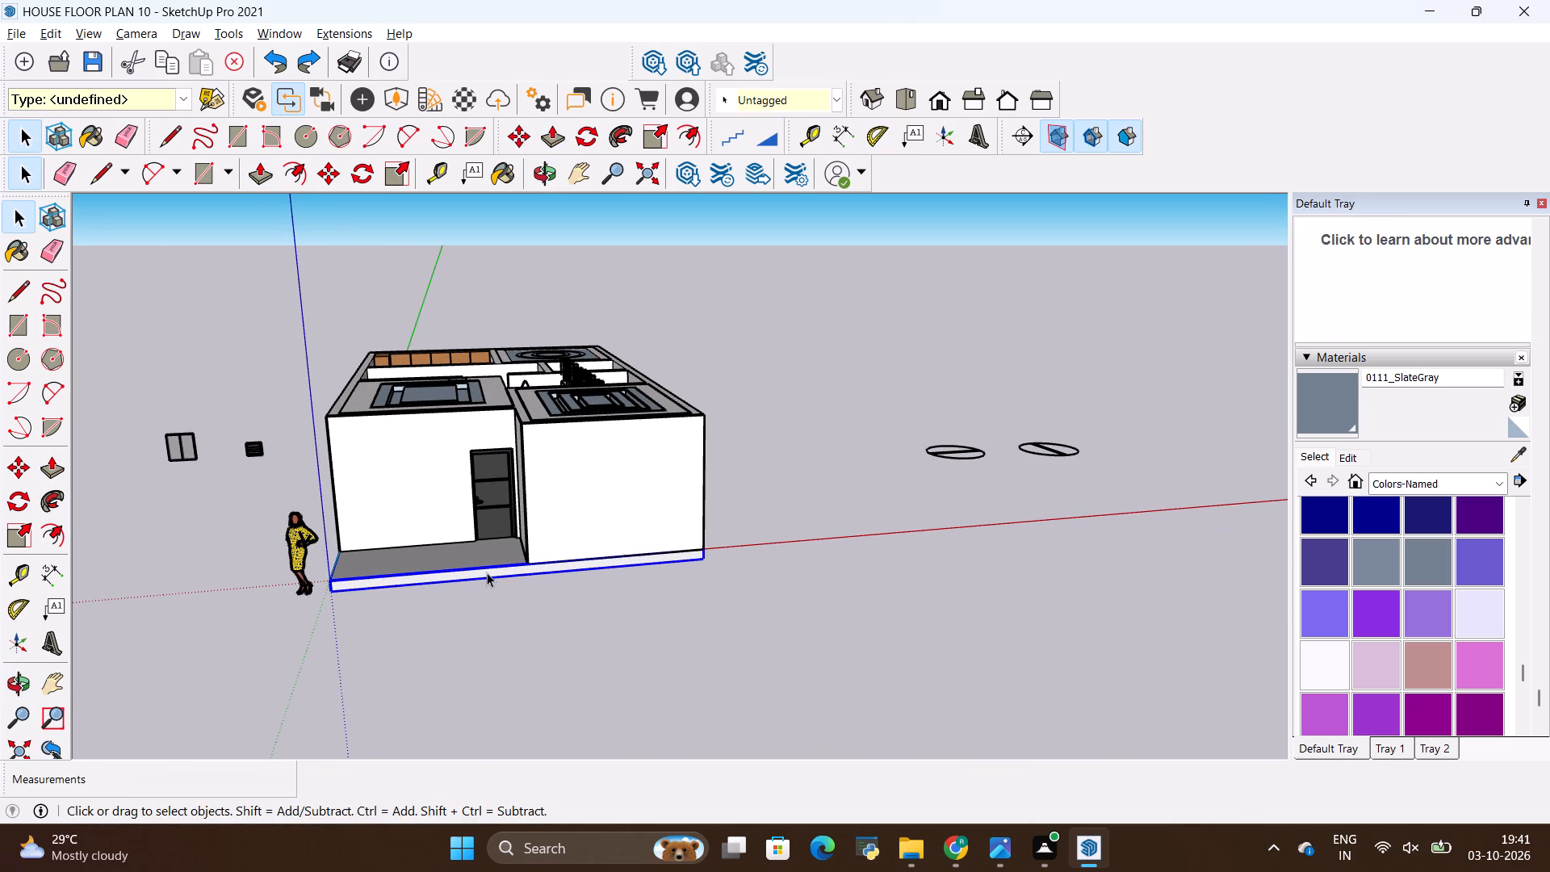
key(m)
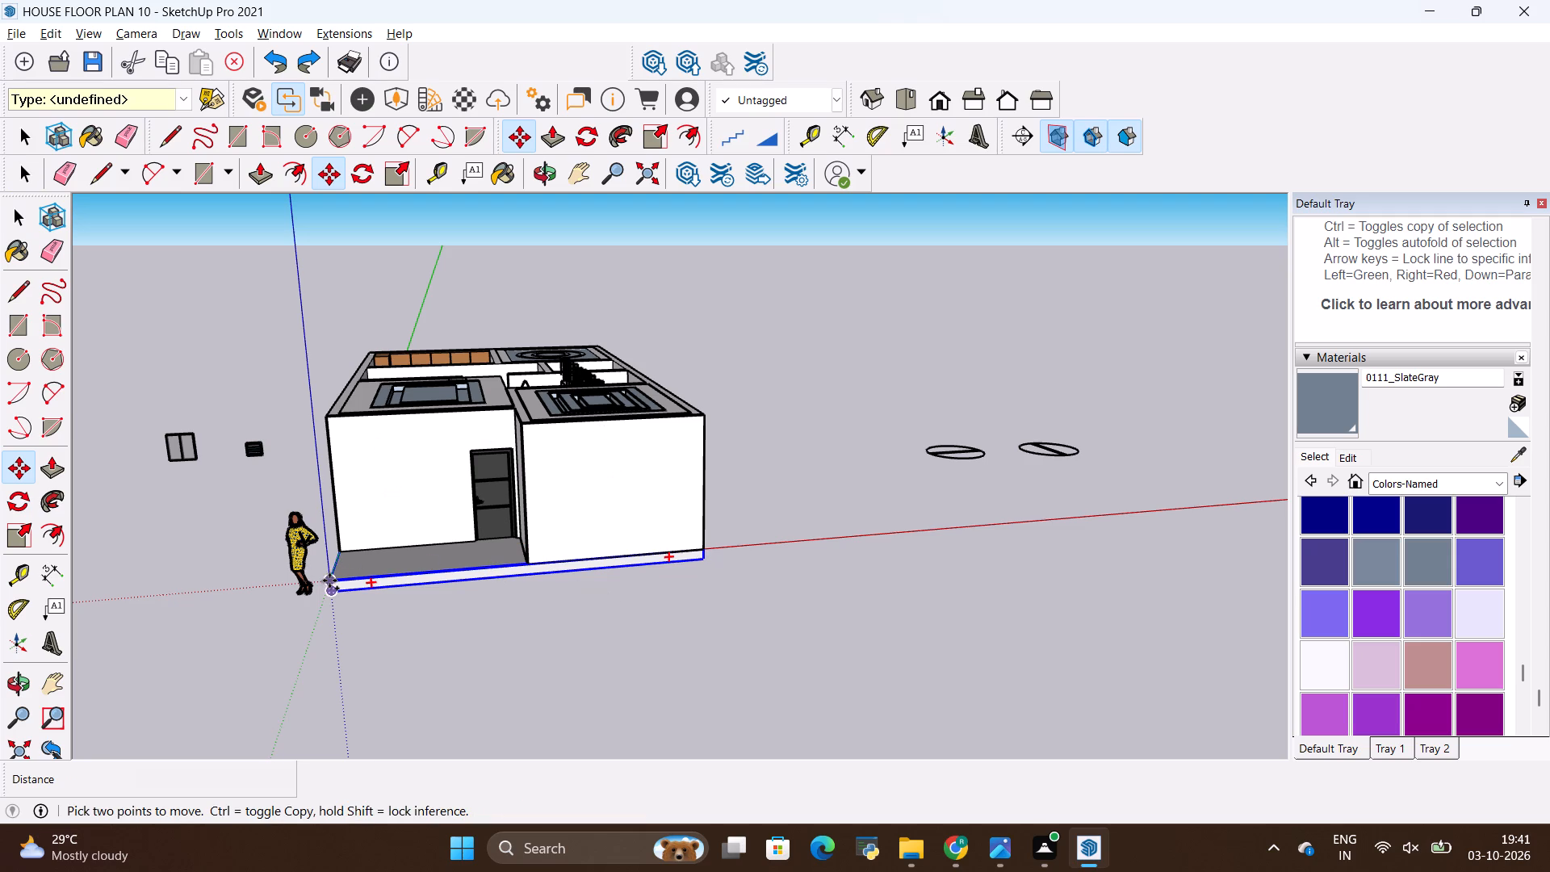
click(329, 574)
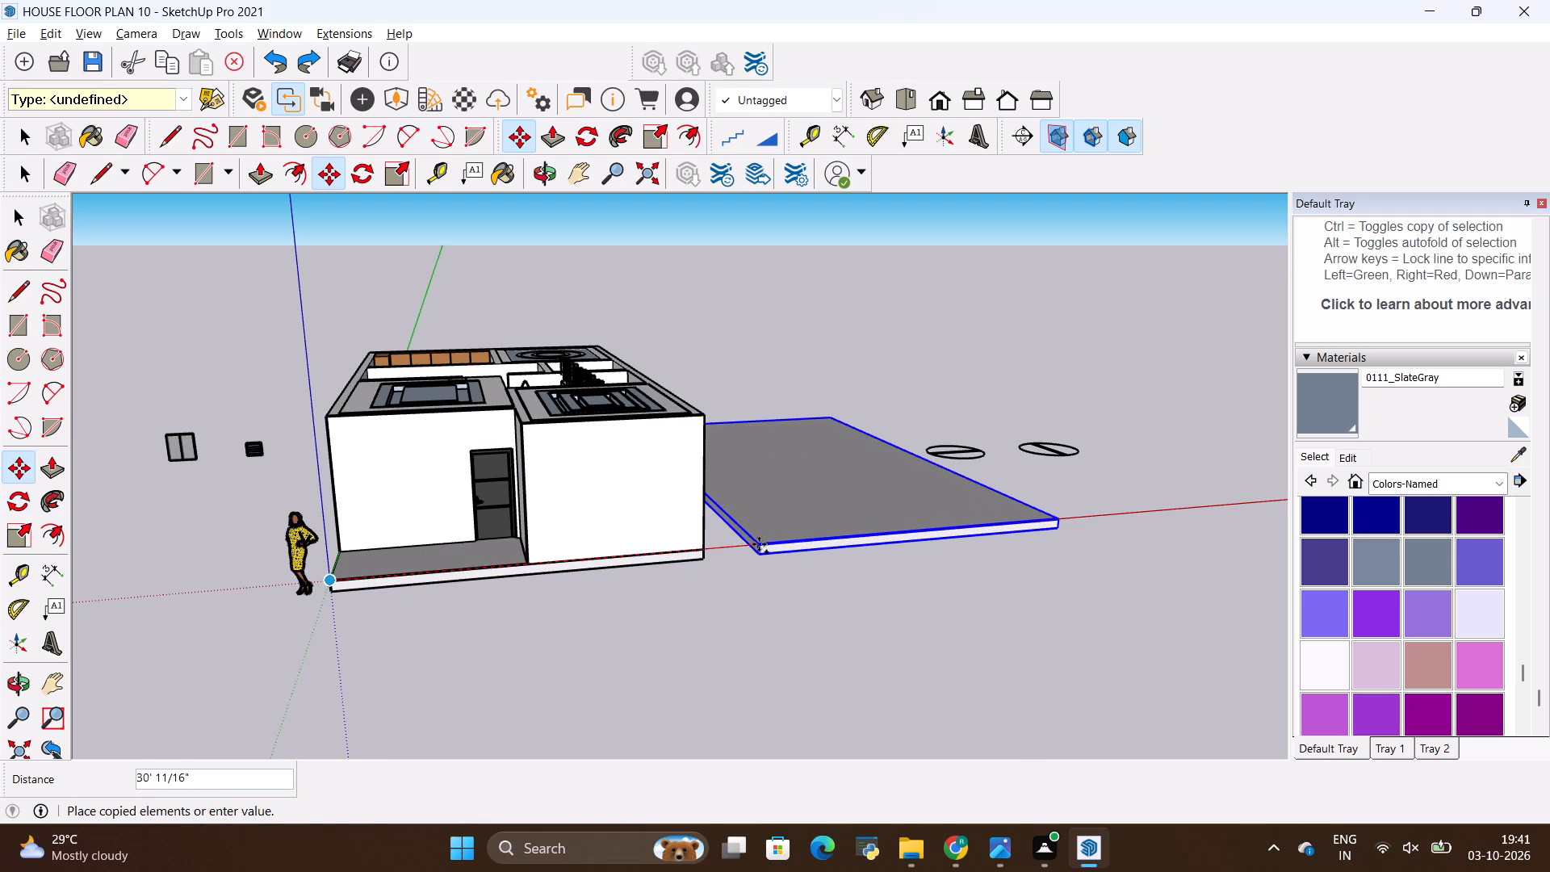
click(759, 544)
key(space)
click(697, 625)
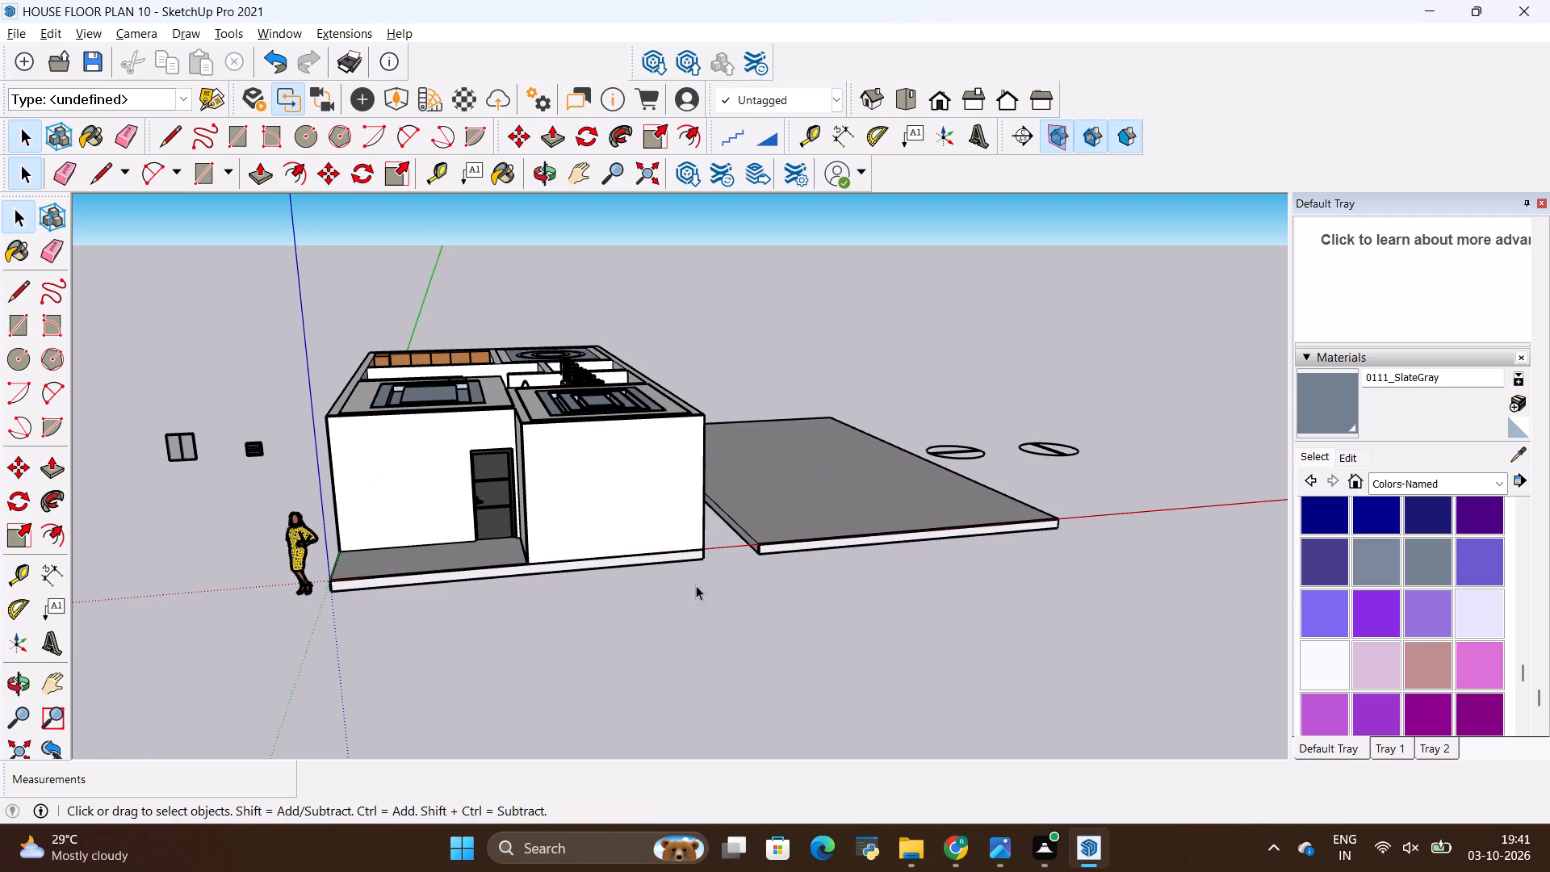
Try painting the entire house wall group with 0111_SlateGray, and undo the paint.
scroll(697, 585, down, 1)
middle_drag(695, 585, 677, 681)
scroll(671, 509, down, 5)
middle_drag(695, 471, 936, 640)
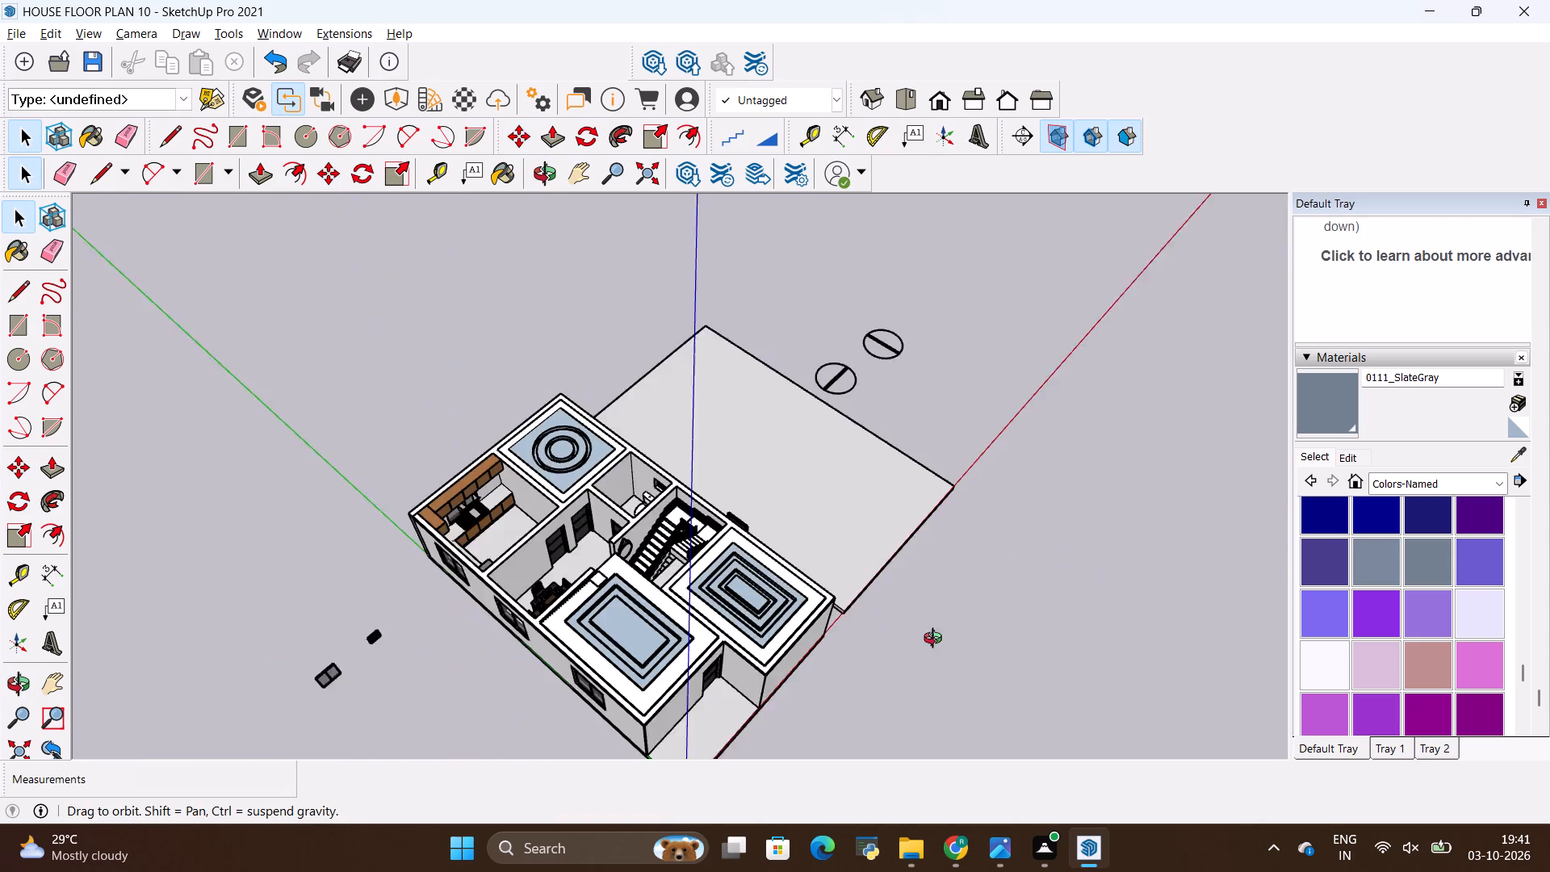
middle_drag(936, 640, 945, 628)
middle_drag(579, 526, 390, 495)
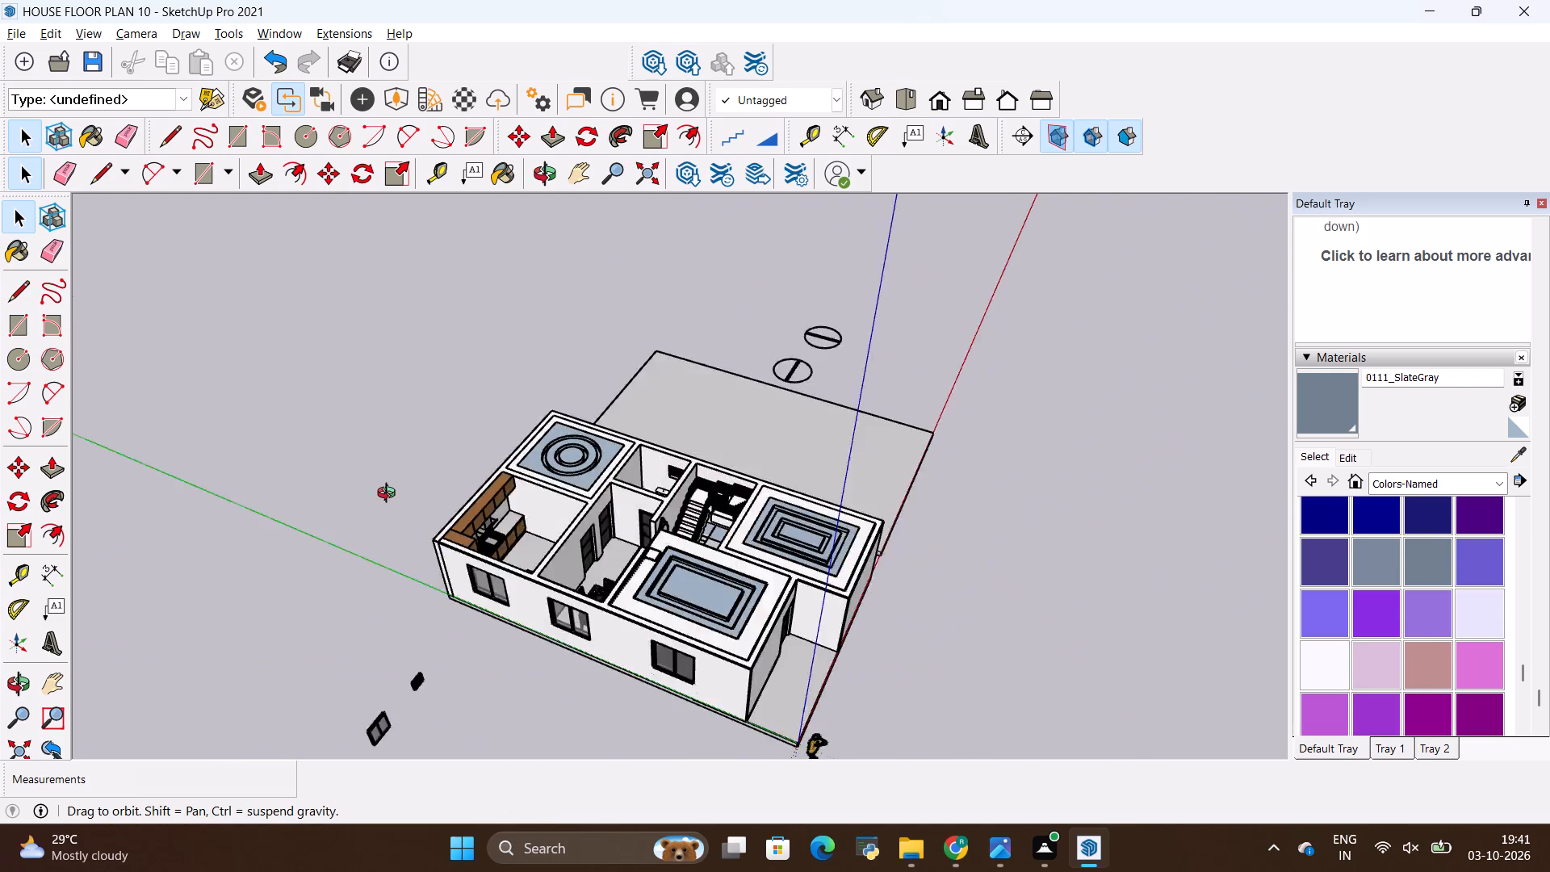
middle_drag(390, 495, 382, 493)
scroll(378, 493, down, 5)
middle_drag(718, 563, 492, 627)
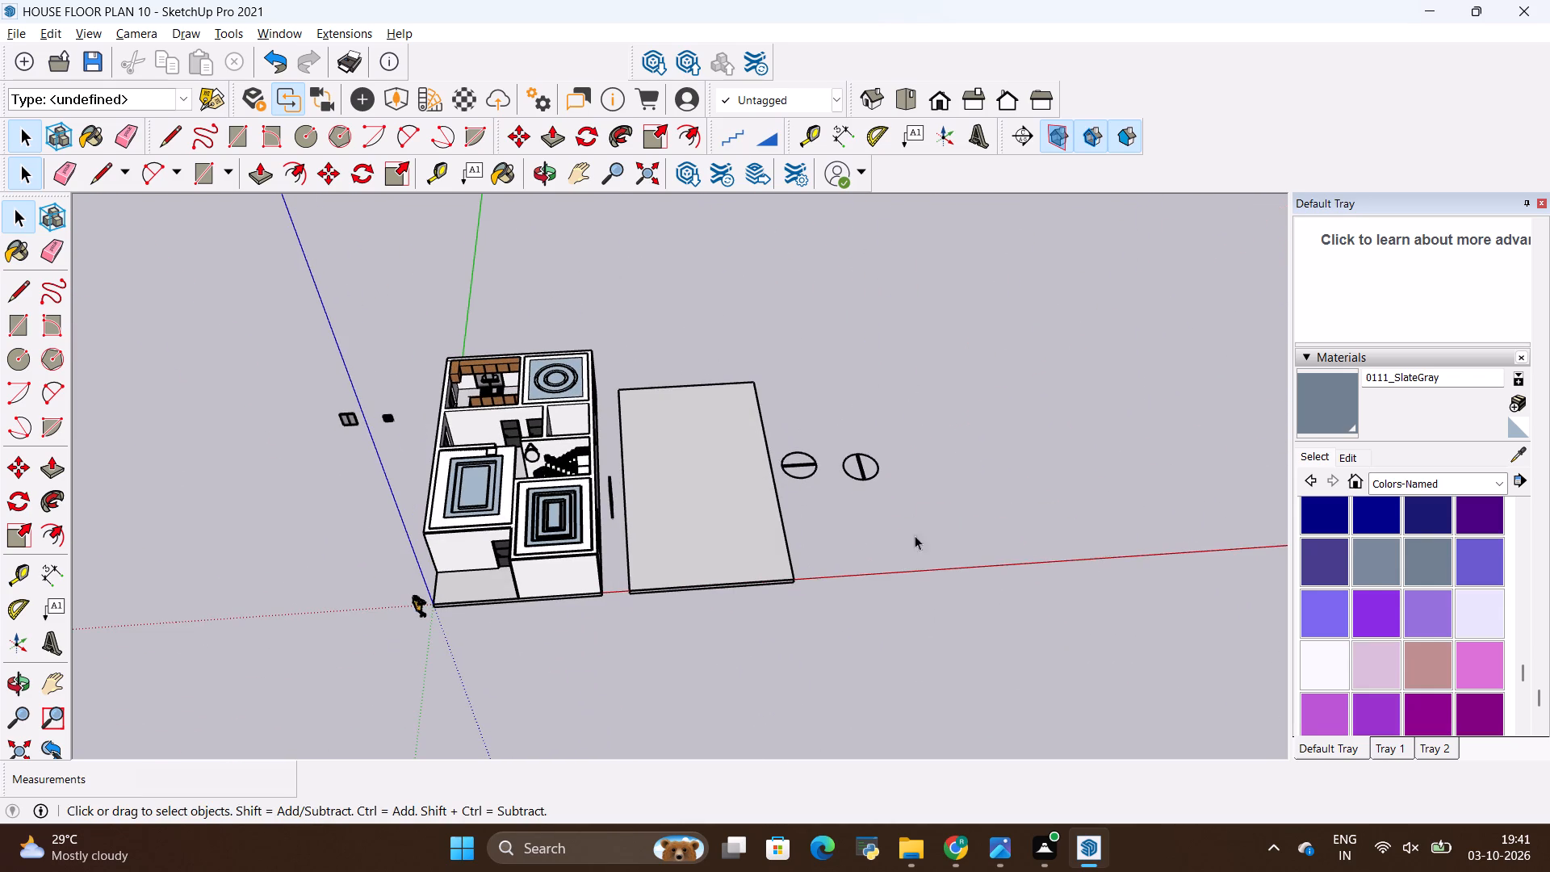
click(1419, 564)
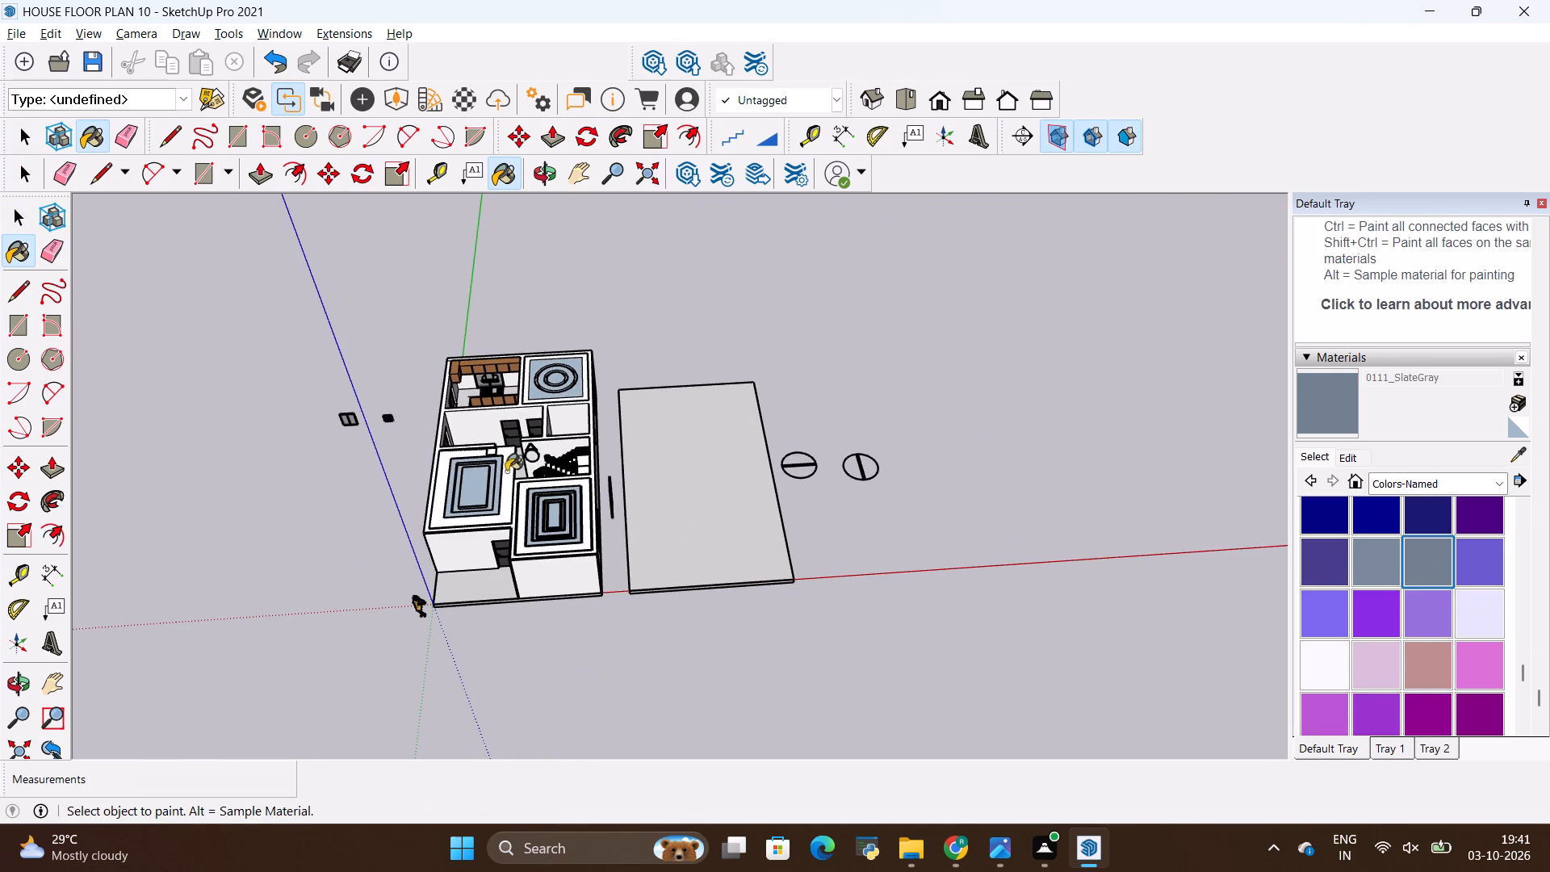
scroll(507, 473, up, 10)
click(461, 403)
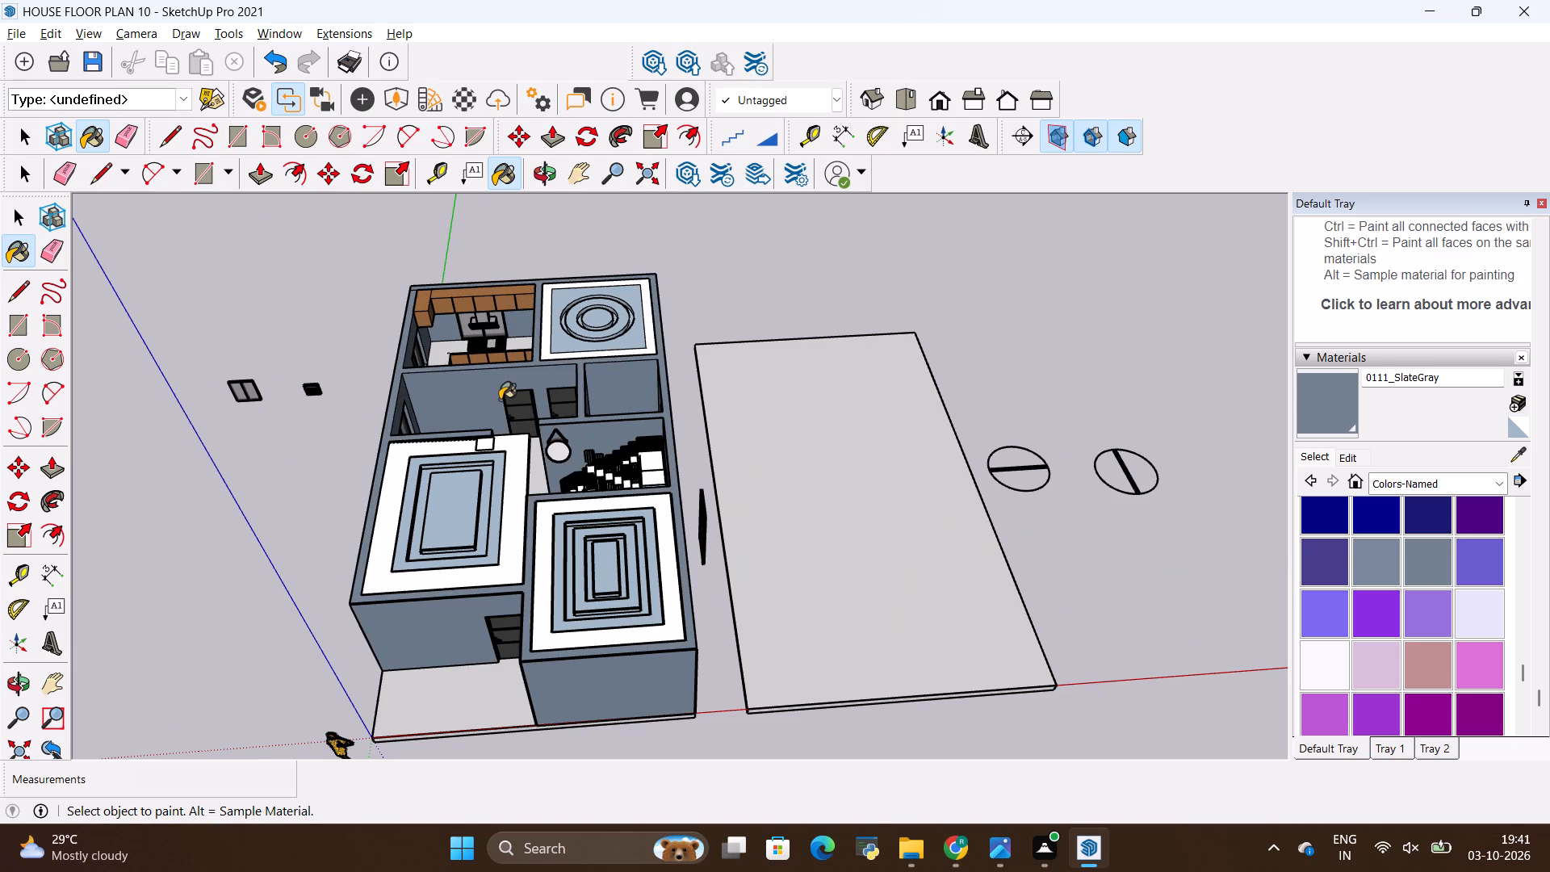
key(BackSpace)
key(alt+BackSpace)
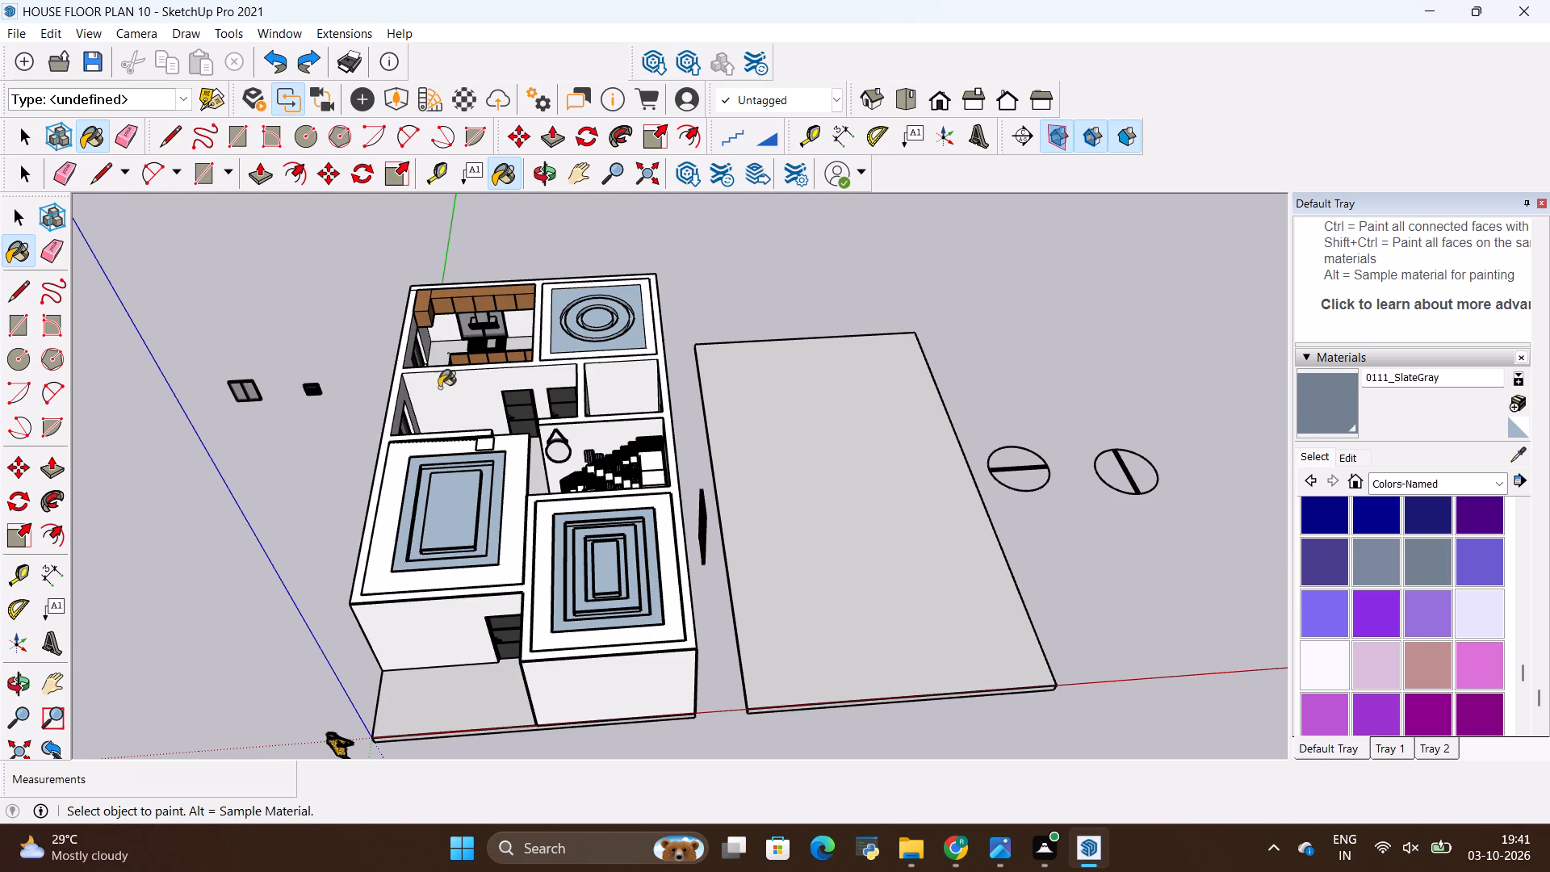
Inside the house wall group, paint only the middle room's two-door wall beside the kitchen with 0111_SlateGray, and exit the group.
key(space)
double_click(448, 395)
scroll(478, 346, up, 8)
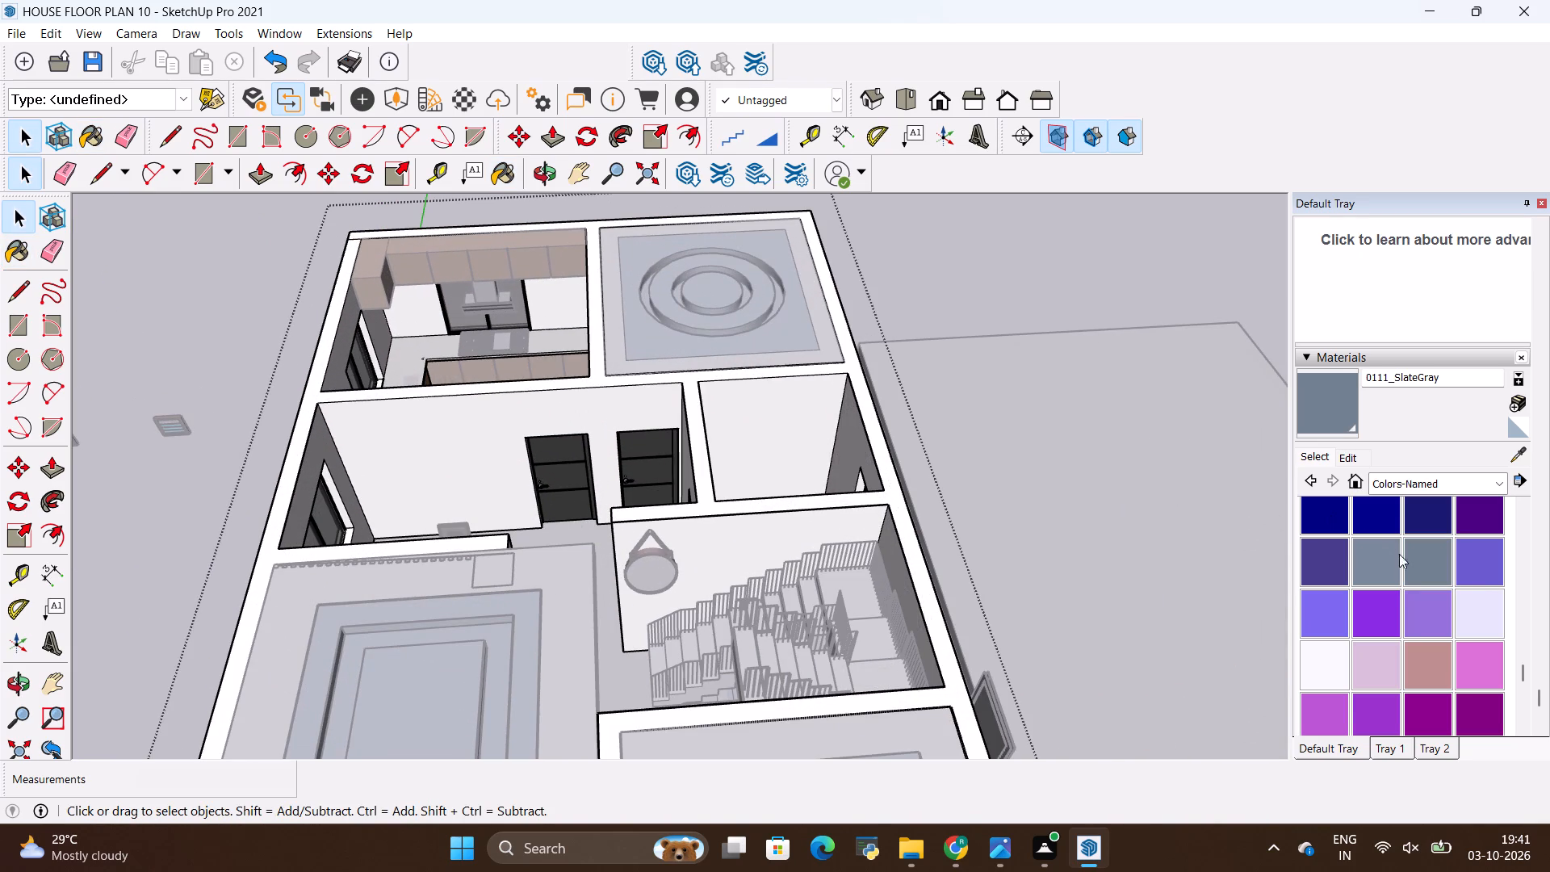
click(1412, 568)
scroll(558, 456, up, 4)
click(456, 451)
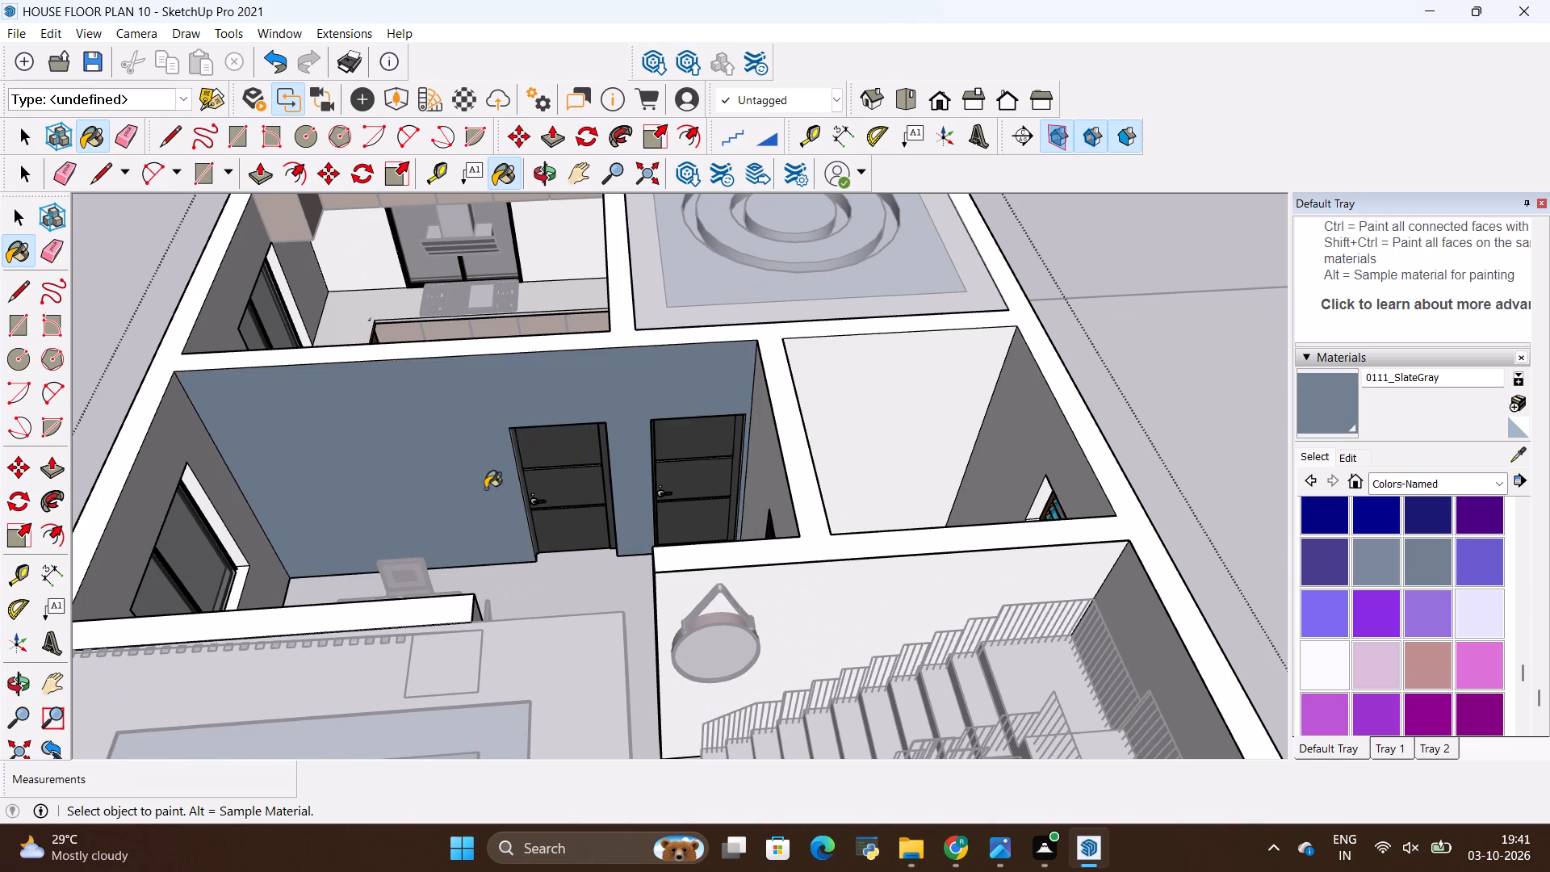
scroll(555, 576, down, 9)
scroll(433, 479, up, 3)
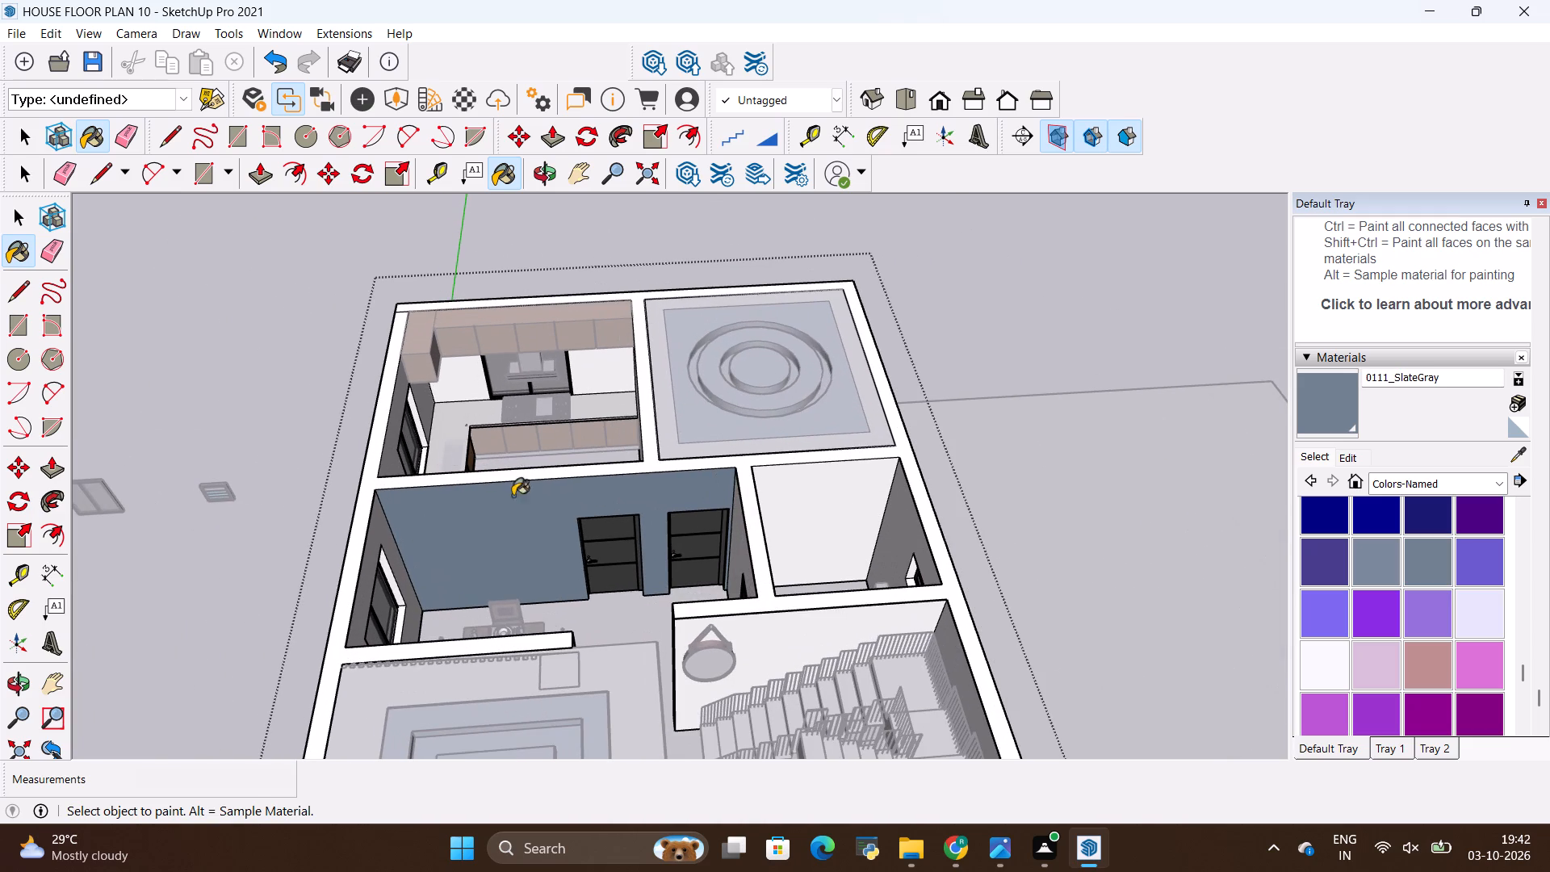
scroll(533, 572, down, 4)
scroll(704, 652, down, 1)
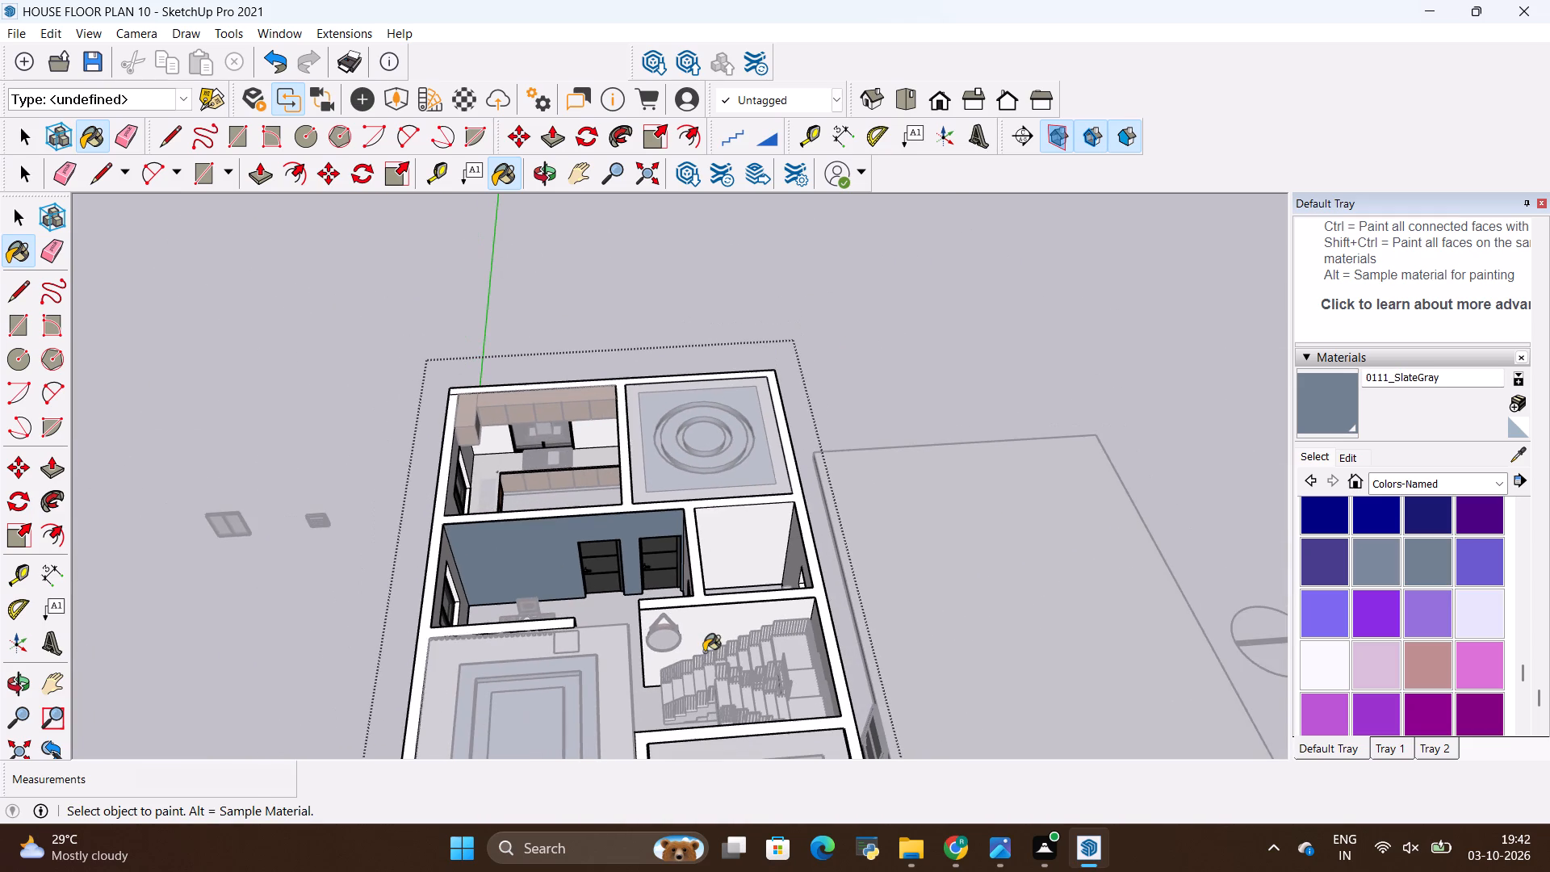
middle_drag(404, 565, 789, 563)
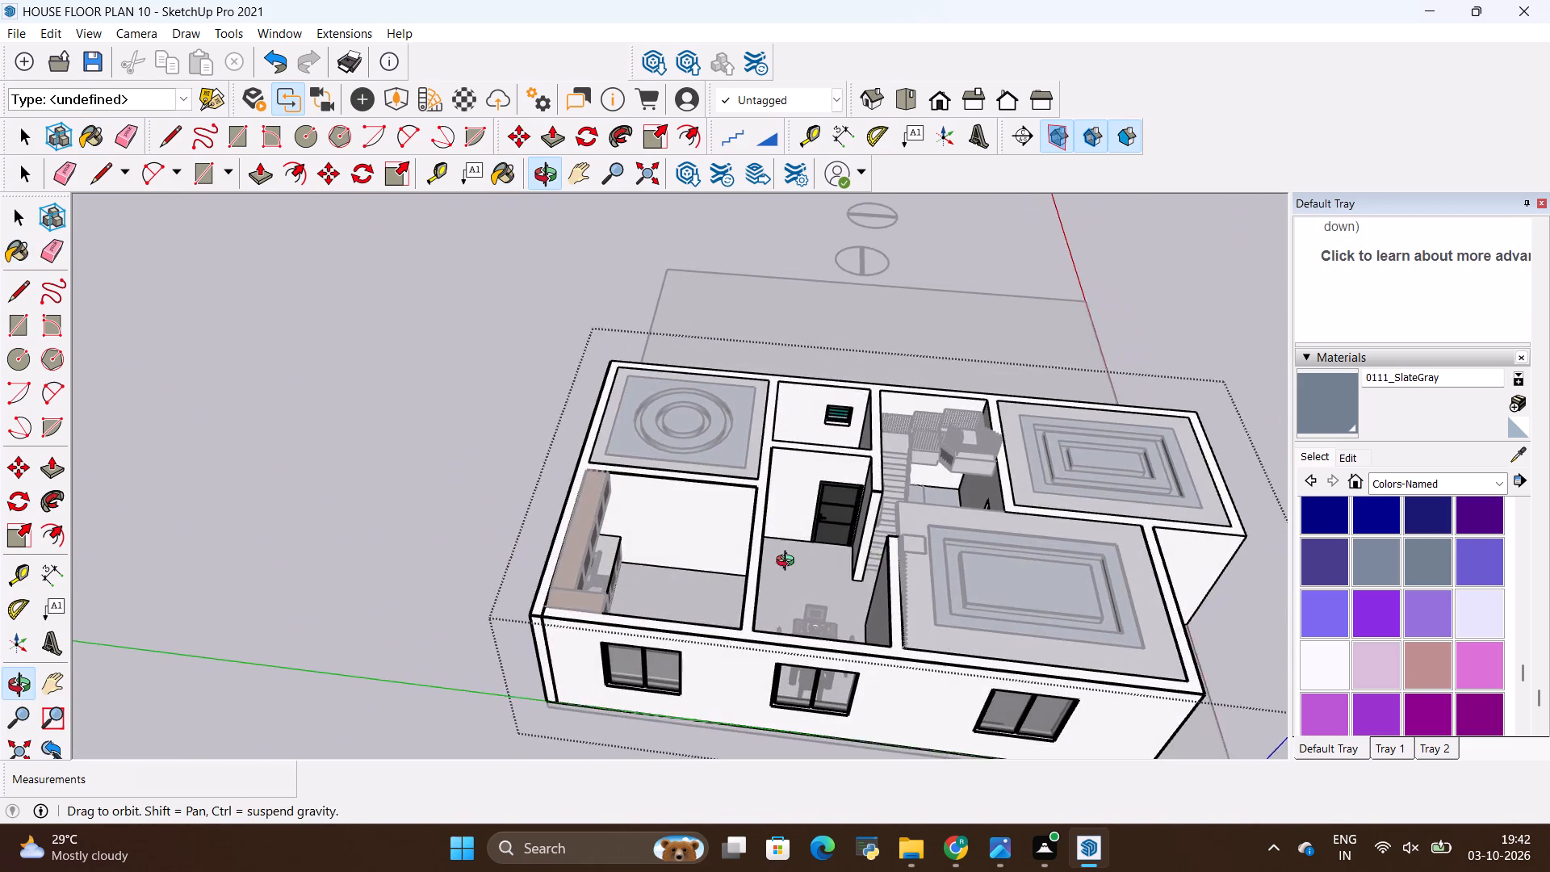
middle_drag(789, 563, 249, 533)
key(space)
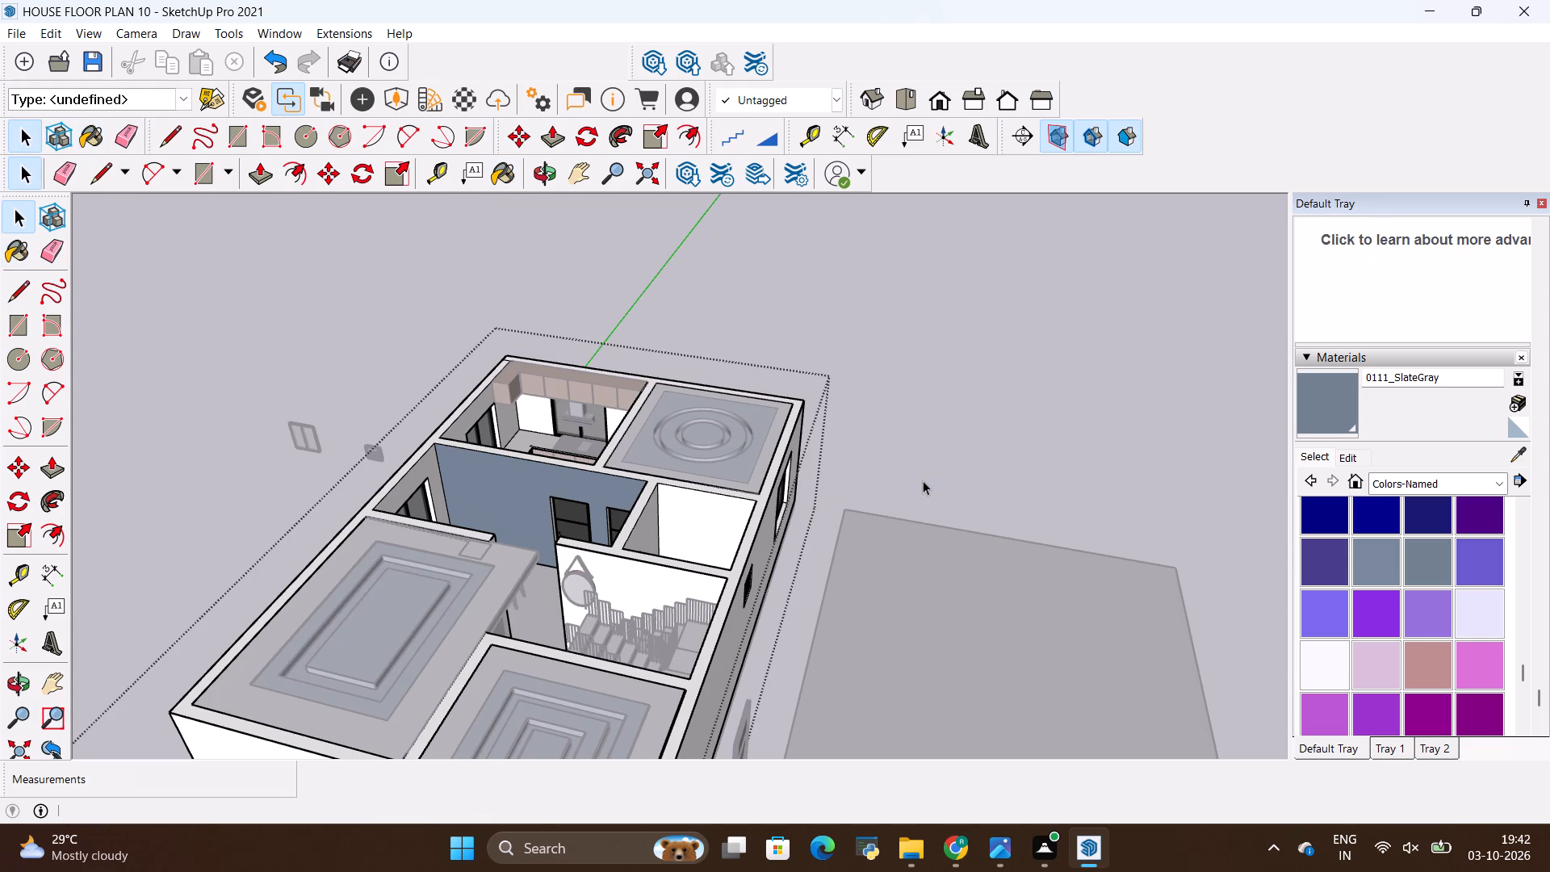
click(923, 479)
Examine the house from several sides, checking the middle room's accent wall, the ceiling panels and the remaining open rooms.
scroll(525, 505, down, 4)
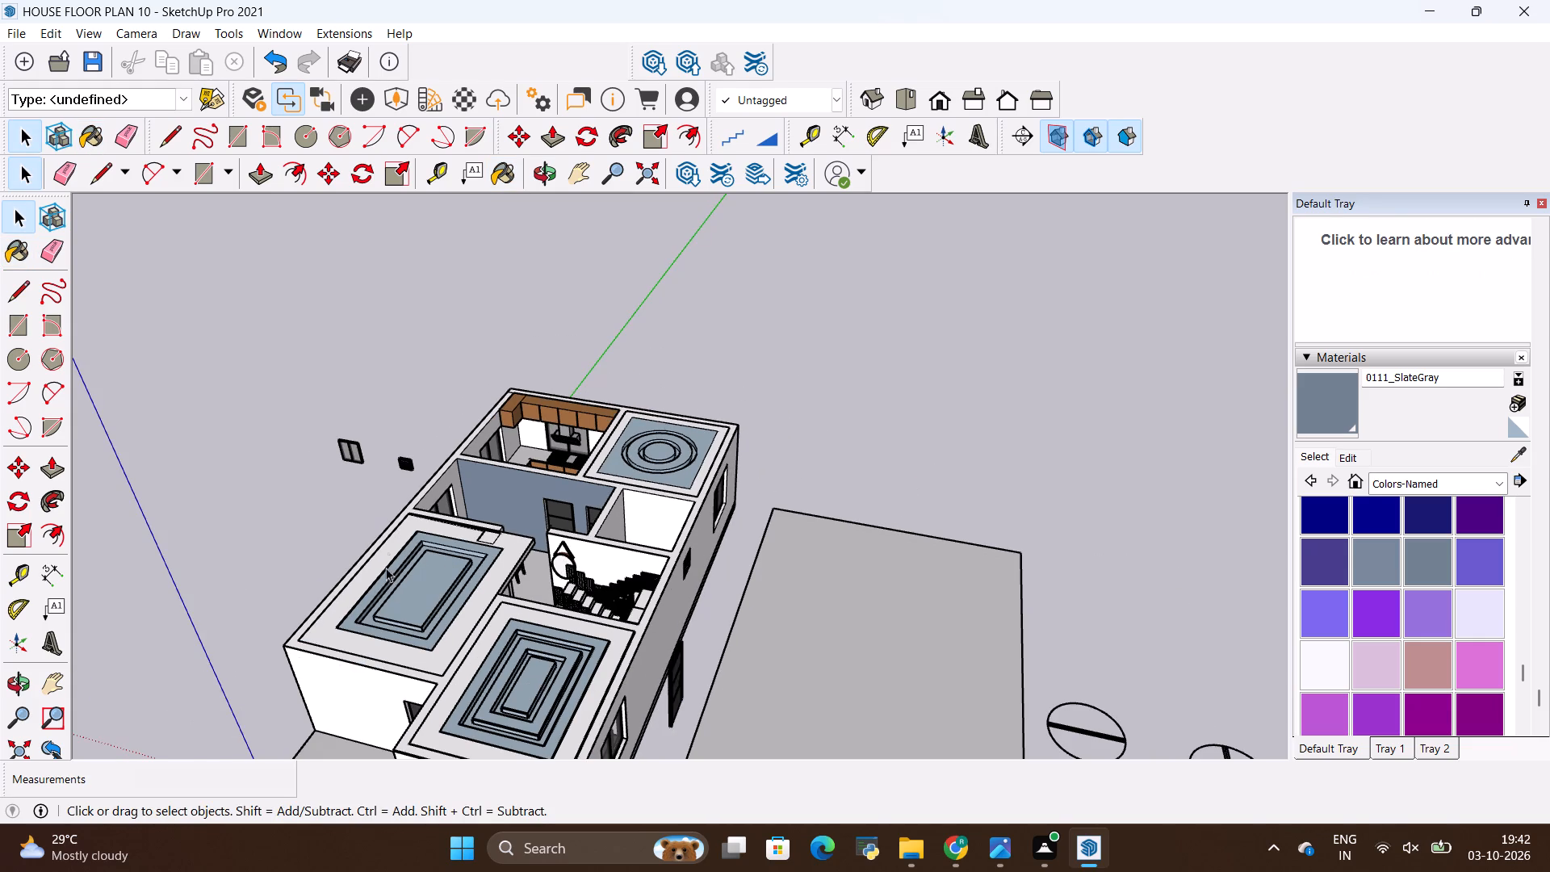
scroll(388, 553, down, 5)
middle_drag(360, 531, 390, 569)
scroll(429, 494, down, 10)
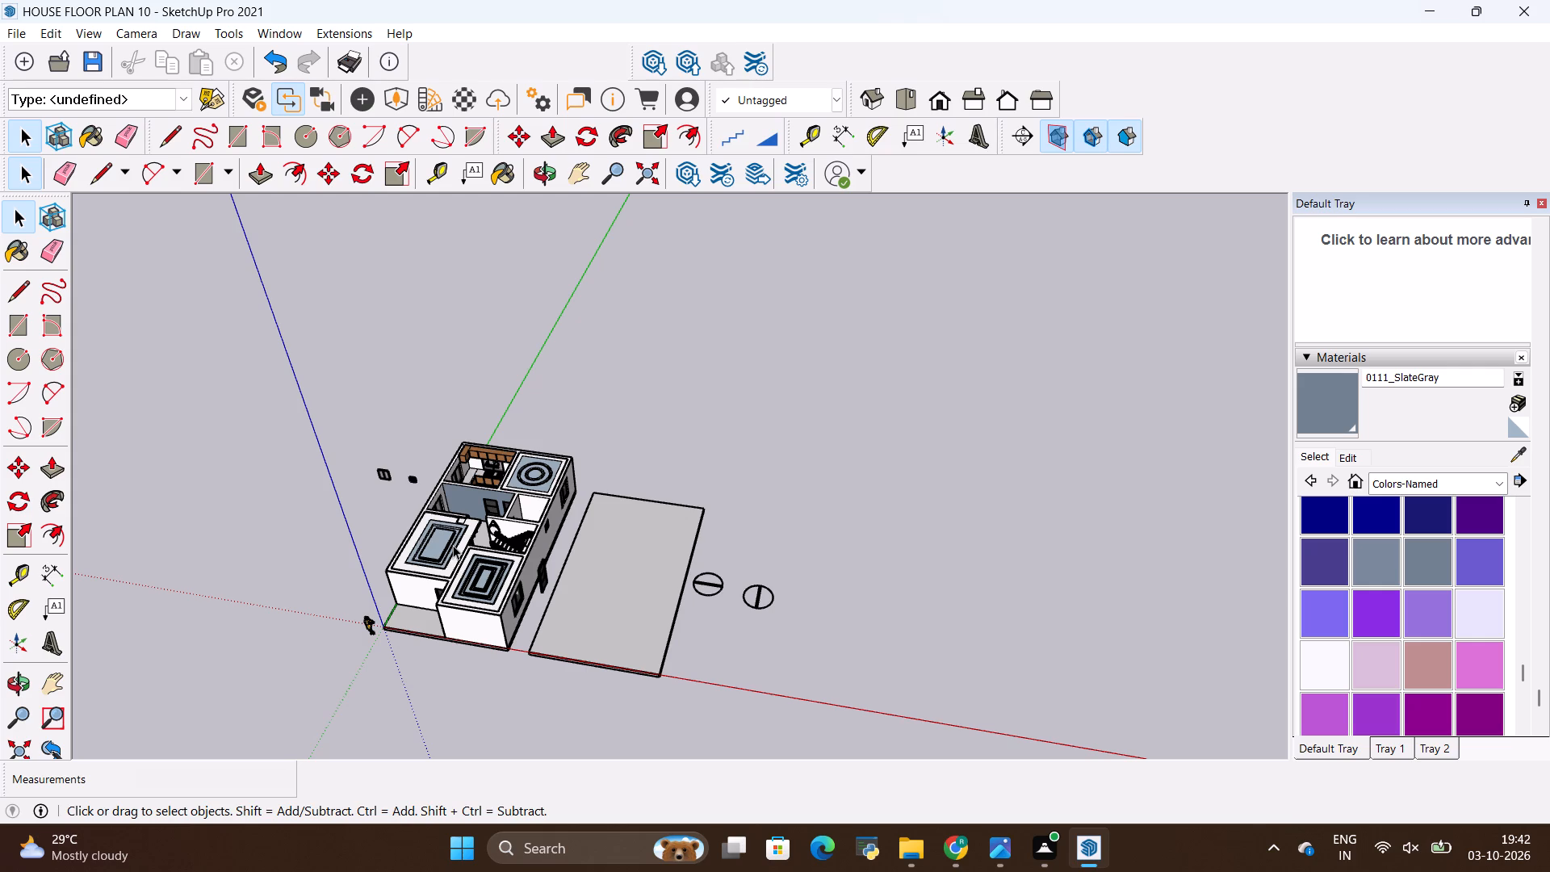
scroll(483, 676, down, 4)
scroll(446, 736, up, 4)
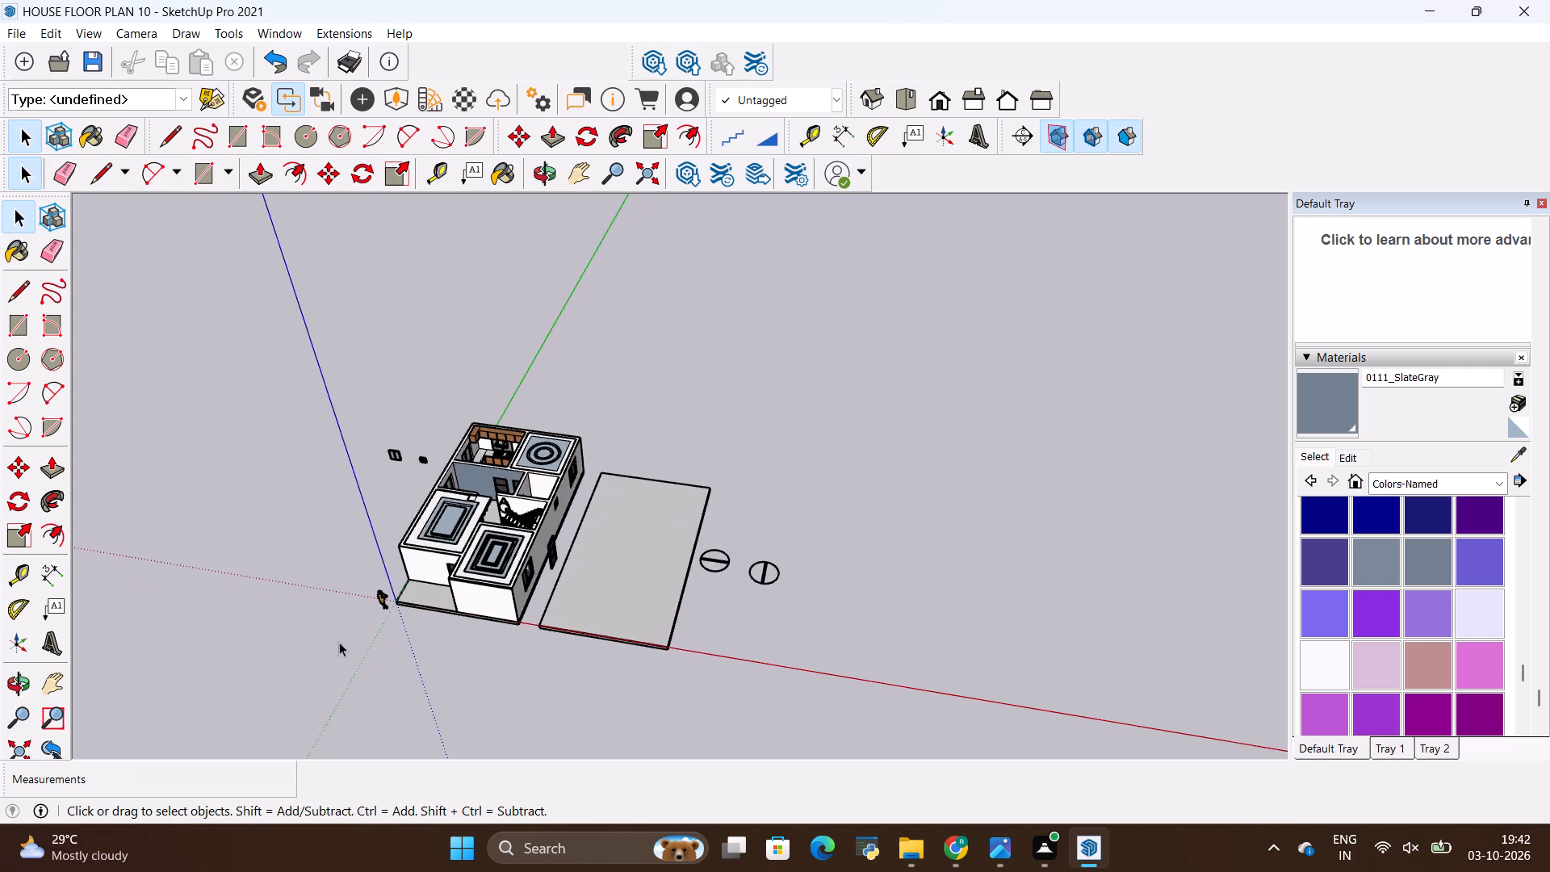
scroll(339, 641, up, 13)
middle_drag(361, 586, 705, 669)
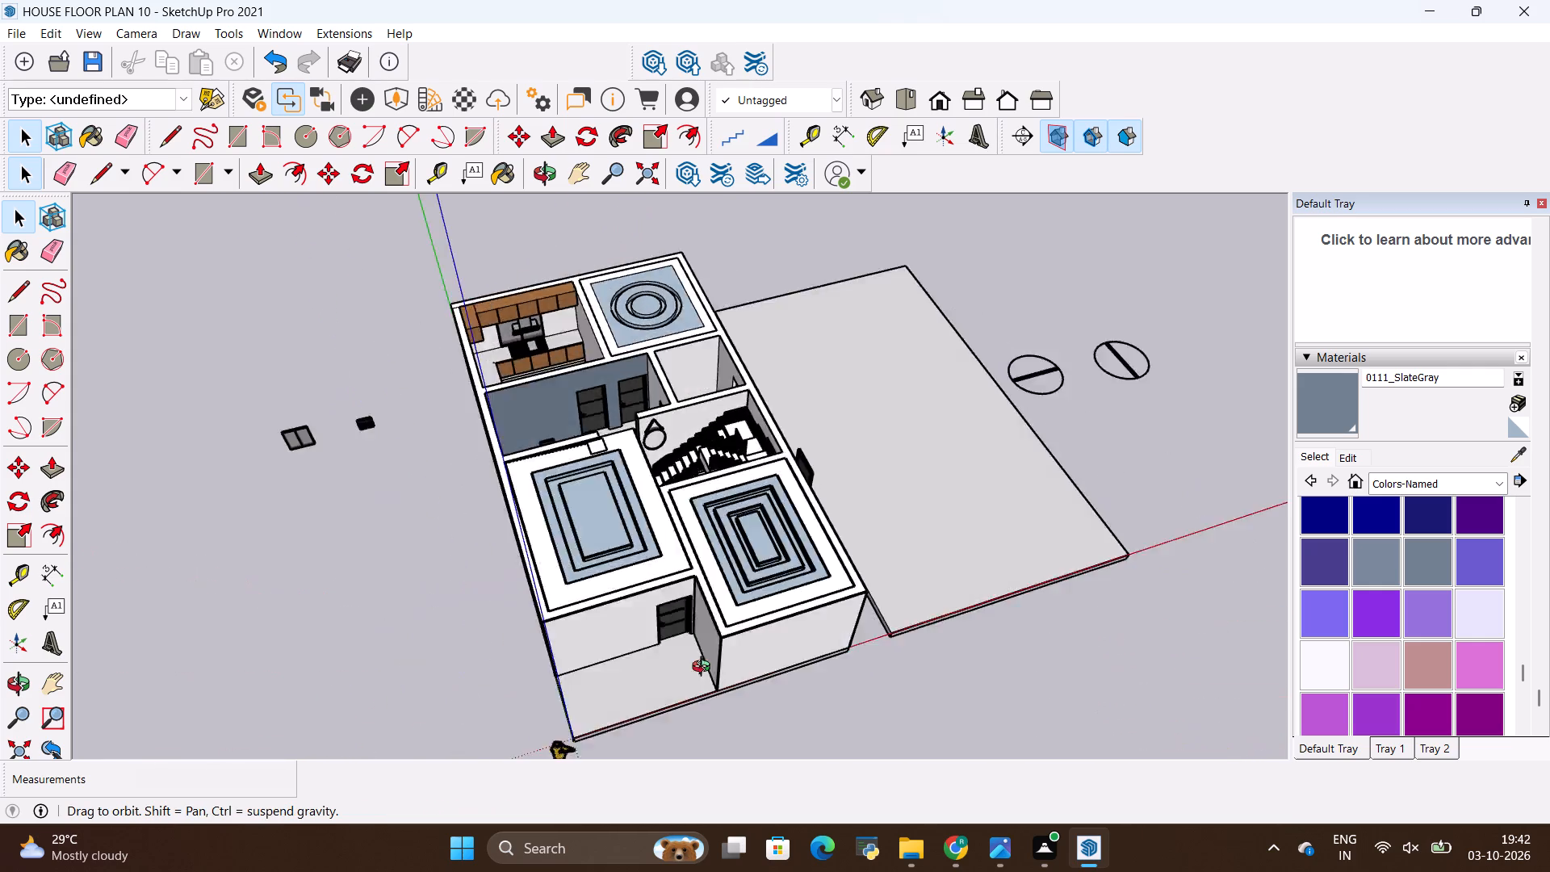
middle_drag(705, 669, 841, 601)
scroll(665, 677, up, 3)
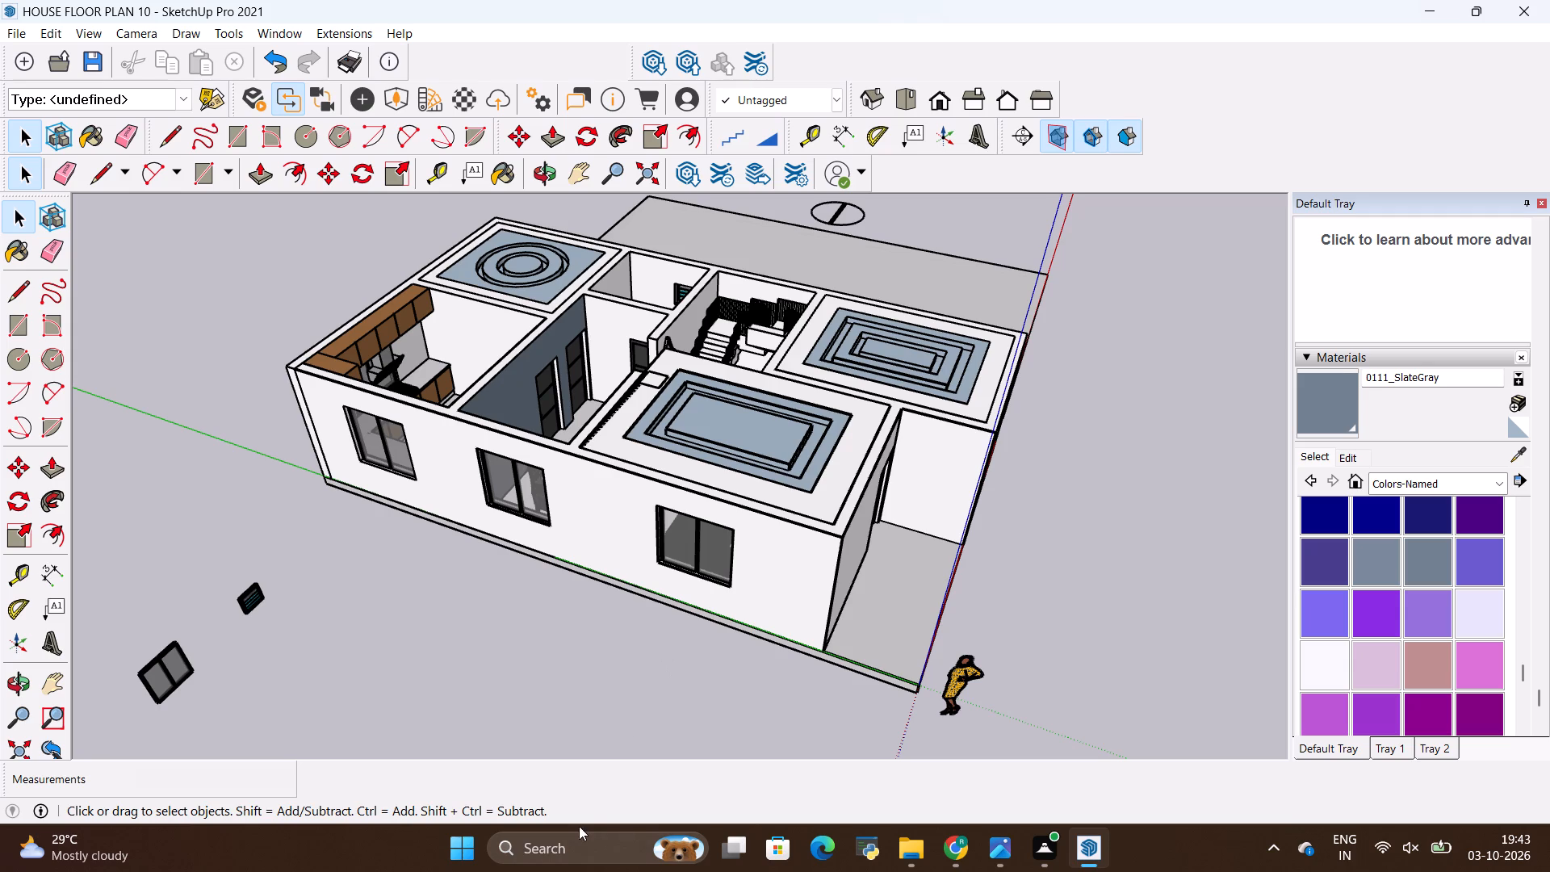
scroll(652, 600, down, 13)
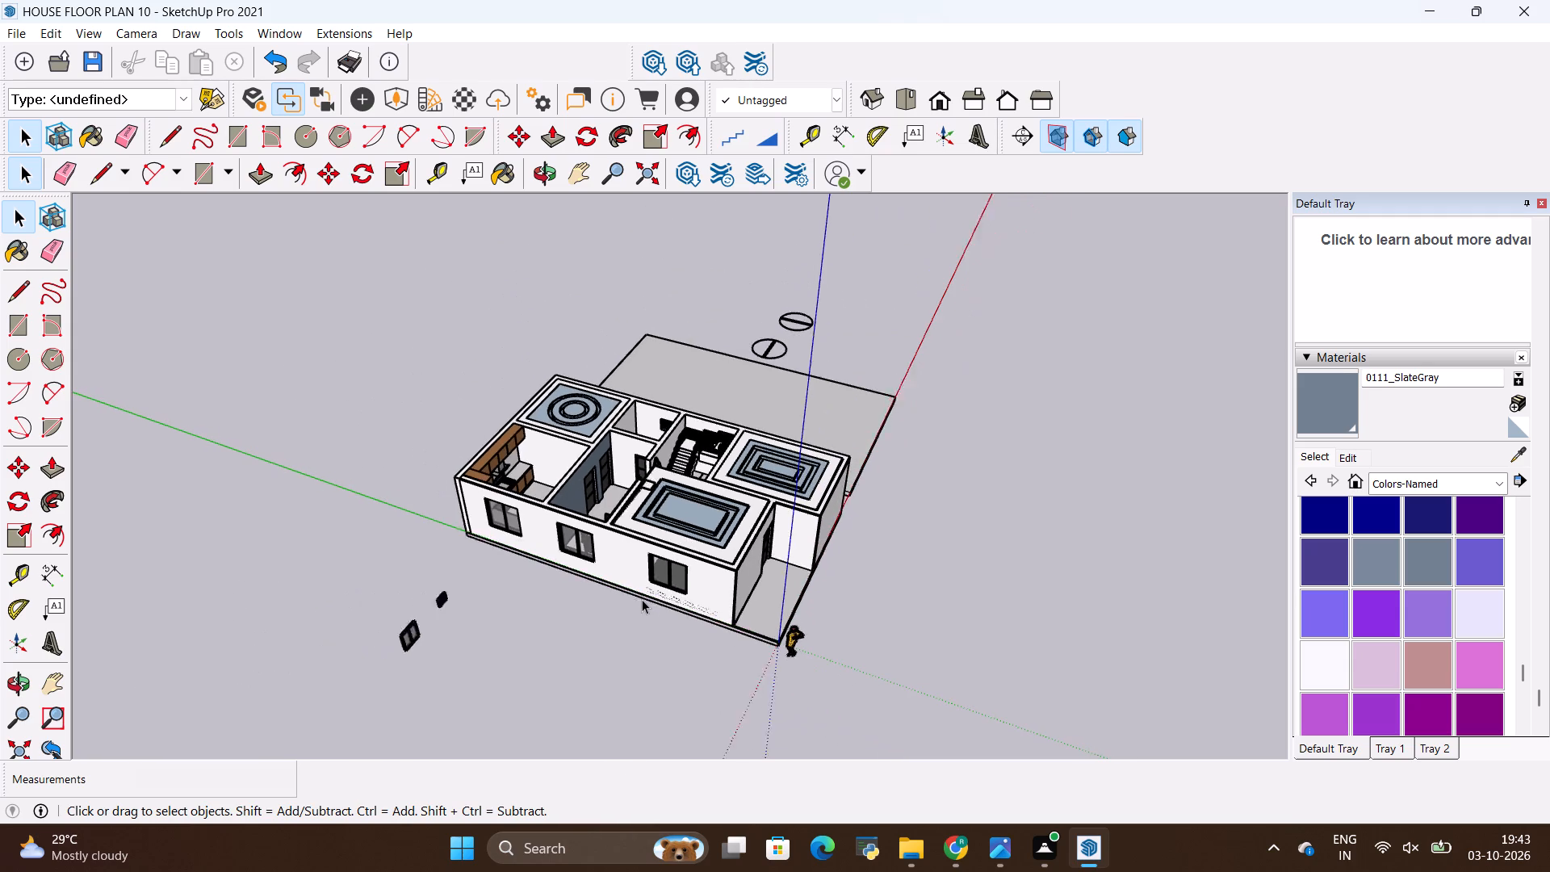
middle_drag(920, 577, 569, 593)
middle_drag(831, 568, 831, 569)
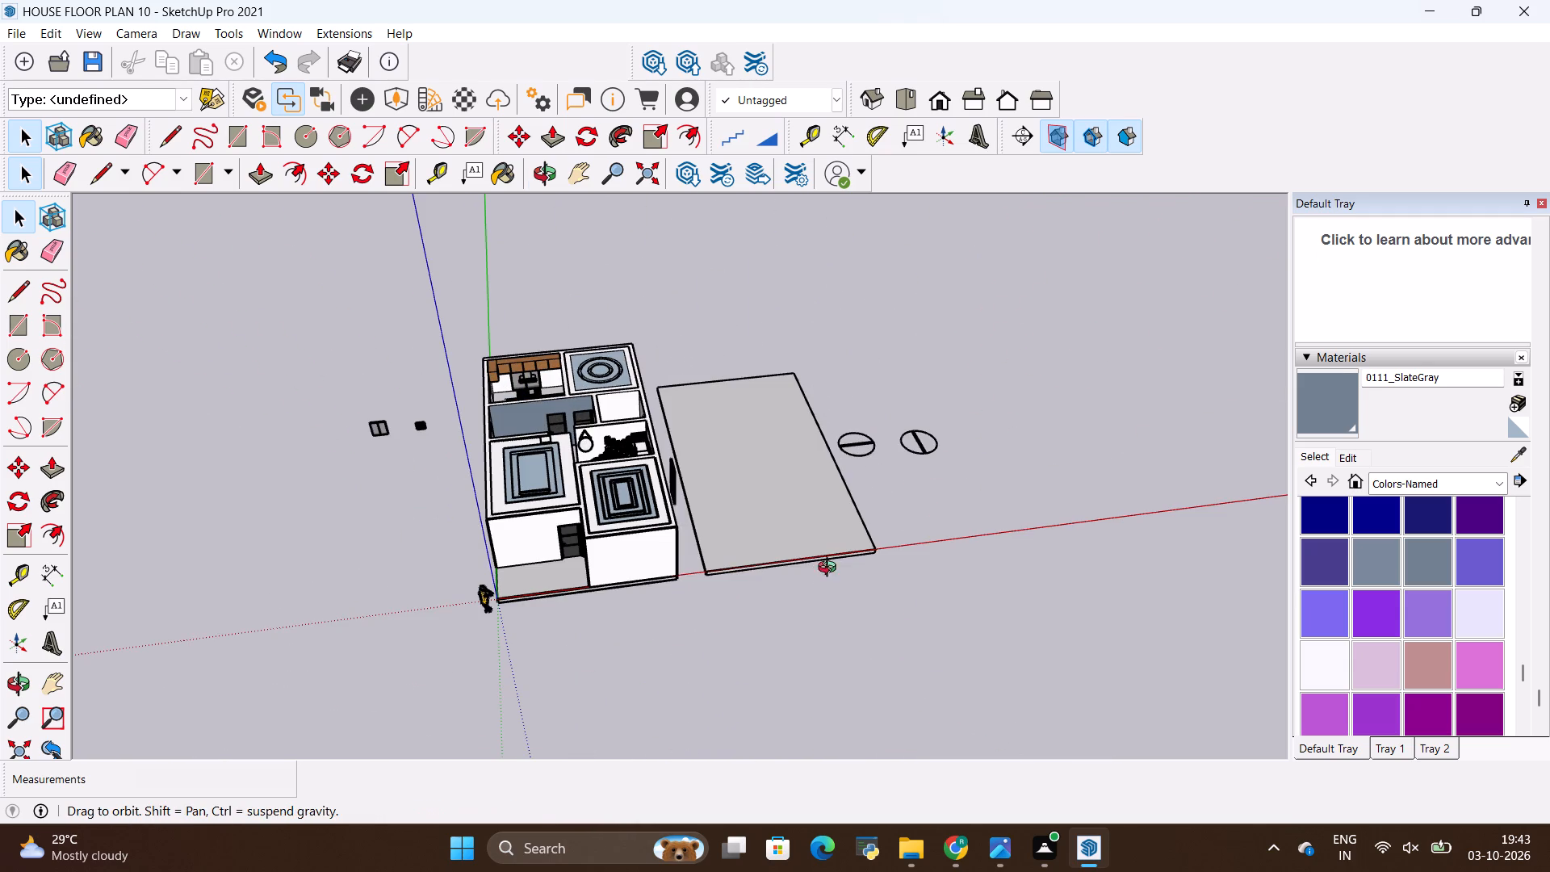
middle_drag(831, 569, 684, 576)
scroll(575, 392, up, 15)
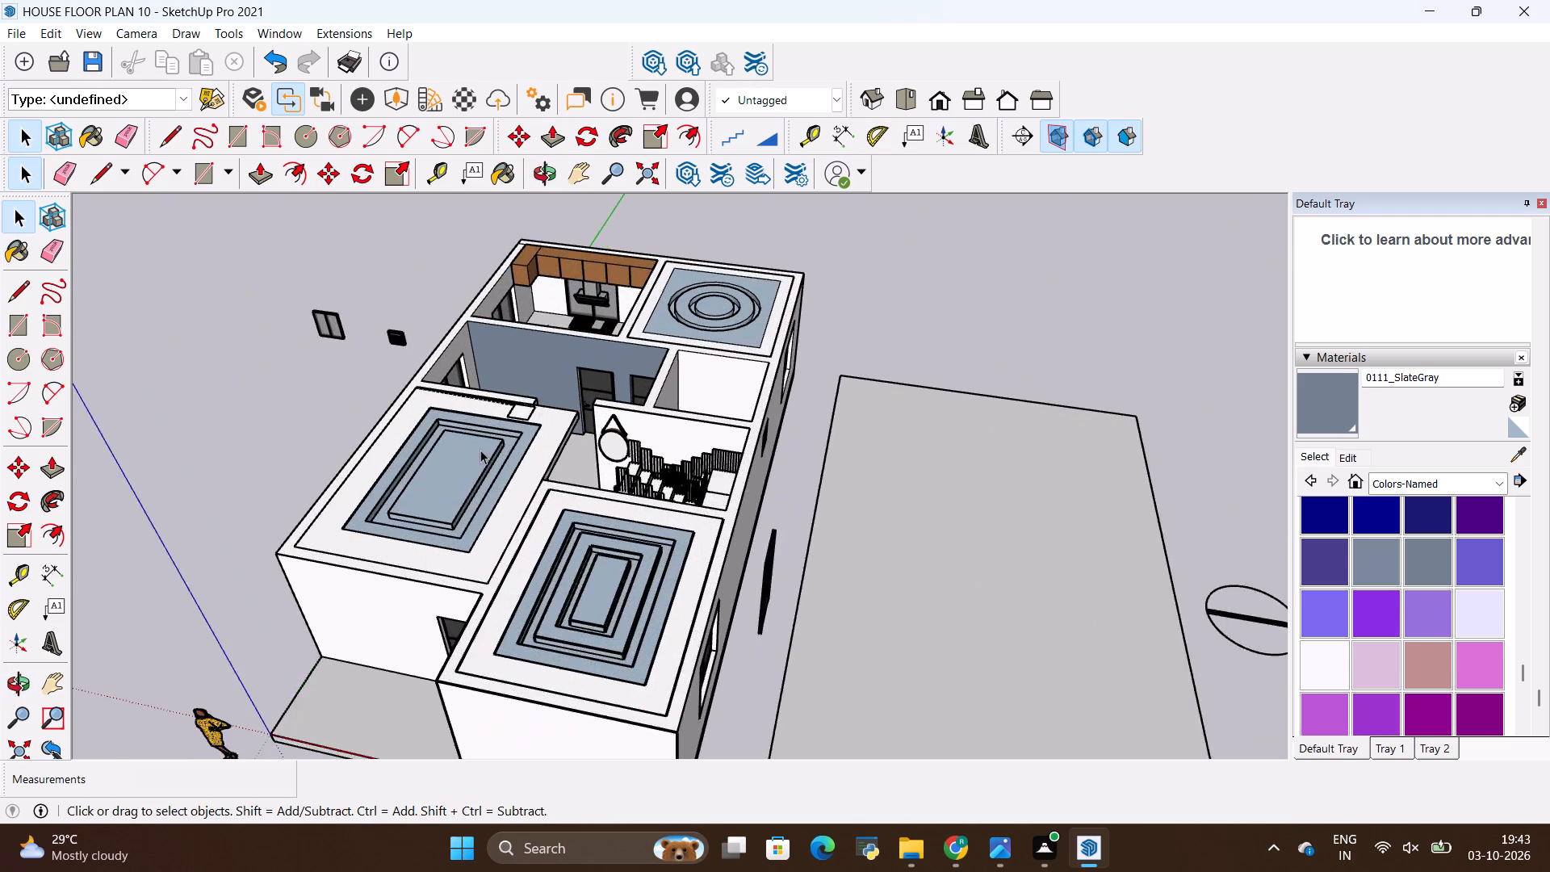
scroll(480, 450, up, 1)
scroll(369, 425, down, 4)
middle_drag(321, 467, 880, 471)
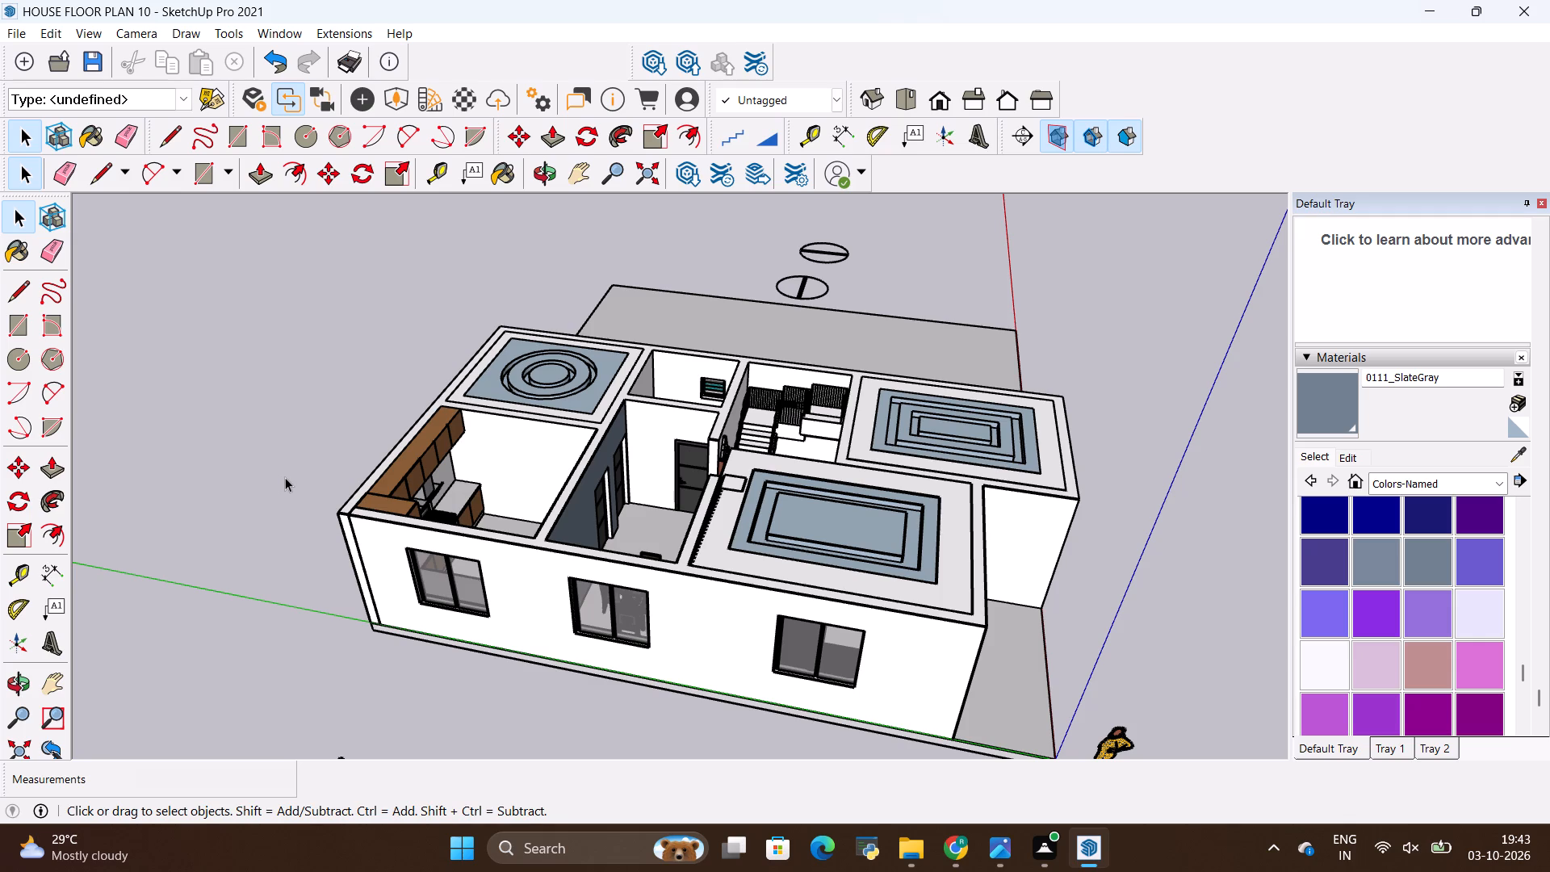
scroll(285, 477, down, 2)
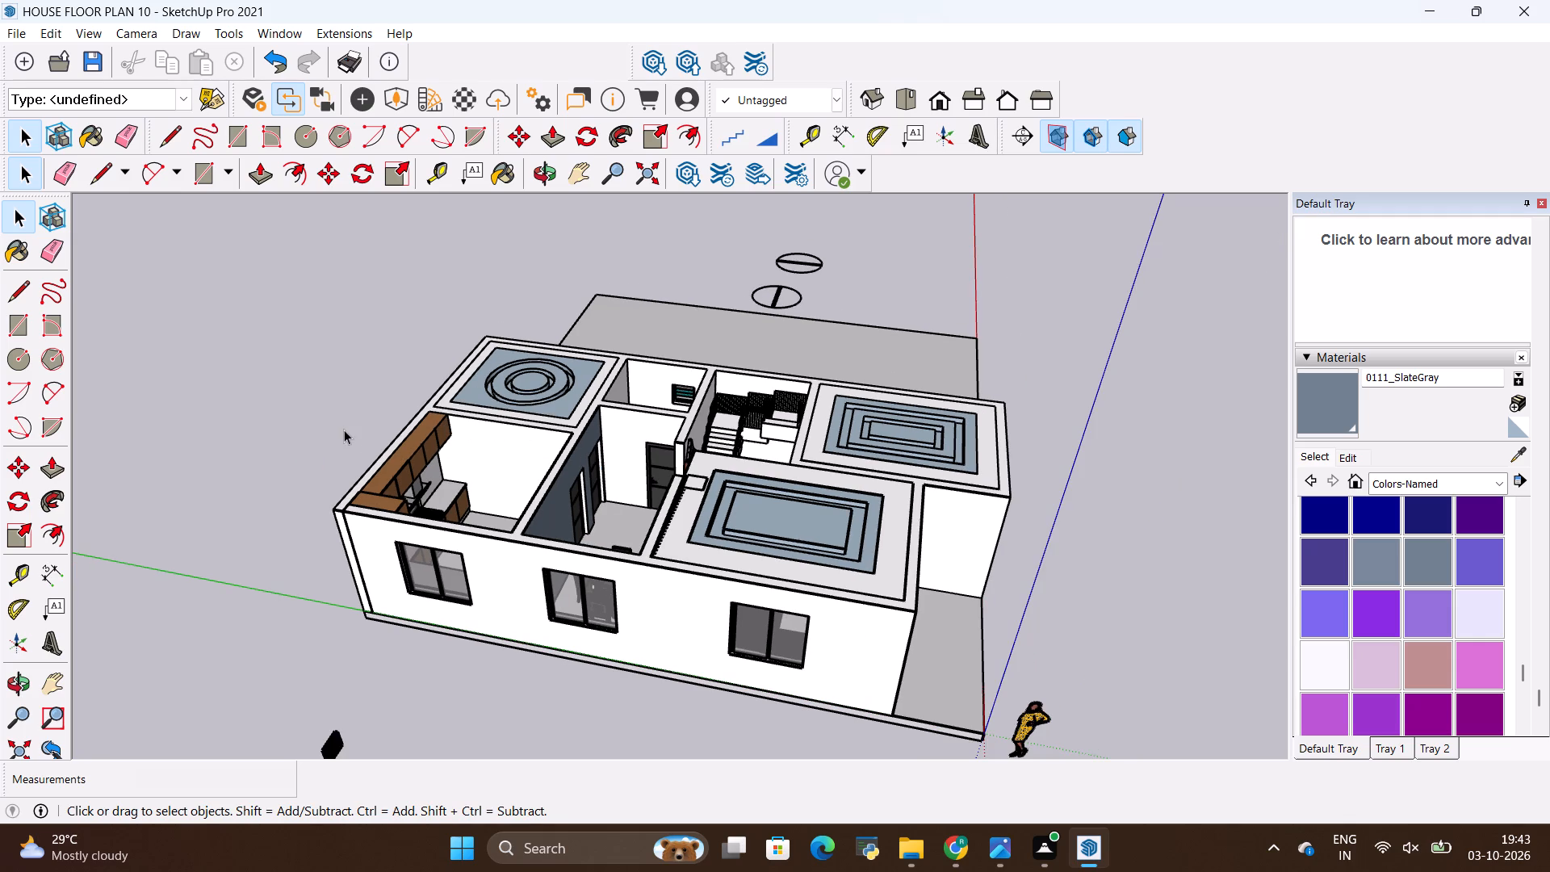
scroll(452, 419, down, 5)
middle_drag(567, 433, 534, 502)
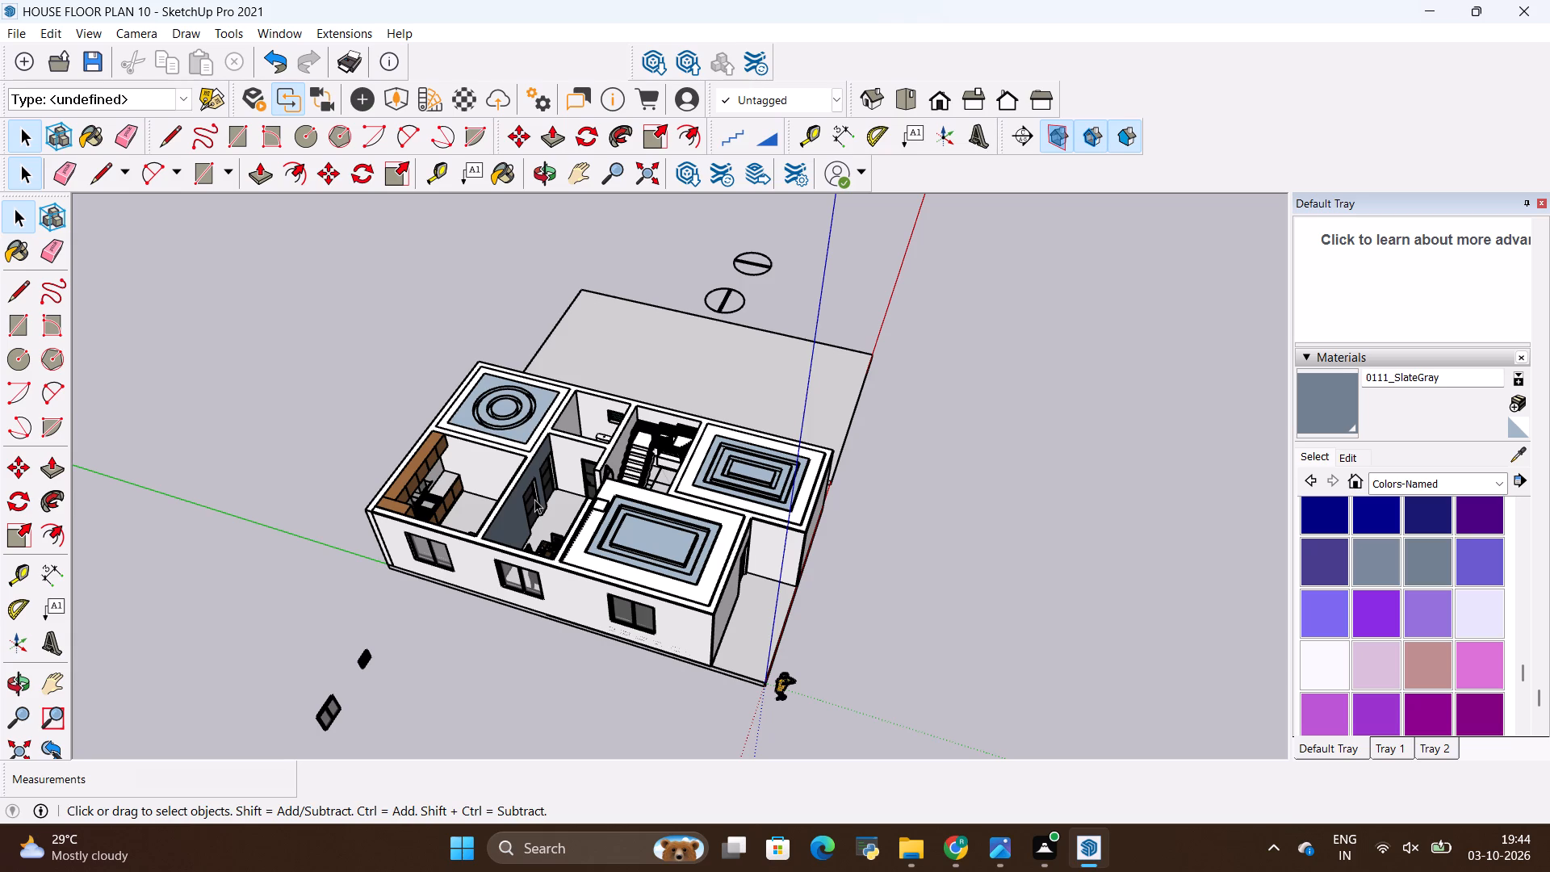
scroll(600, 448, up, 5)
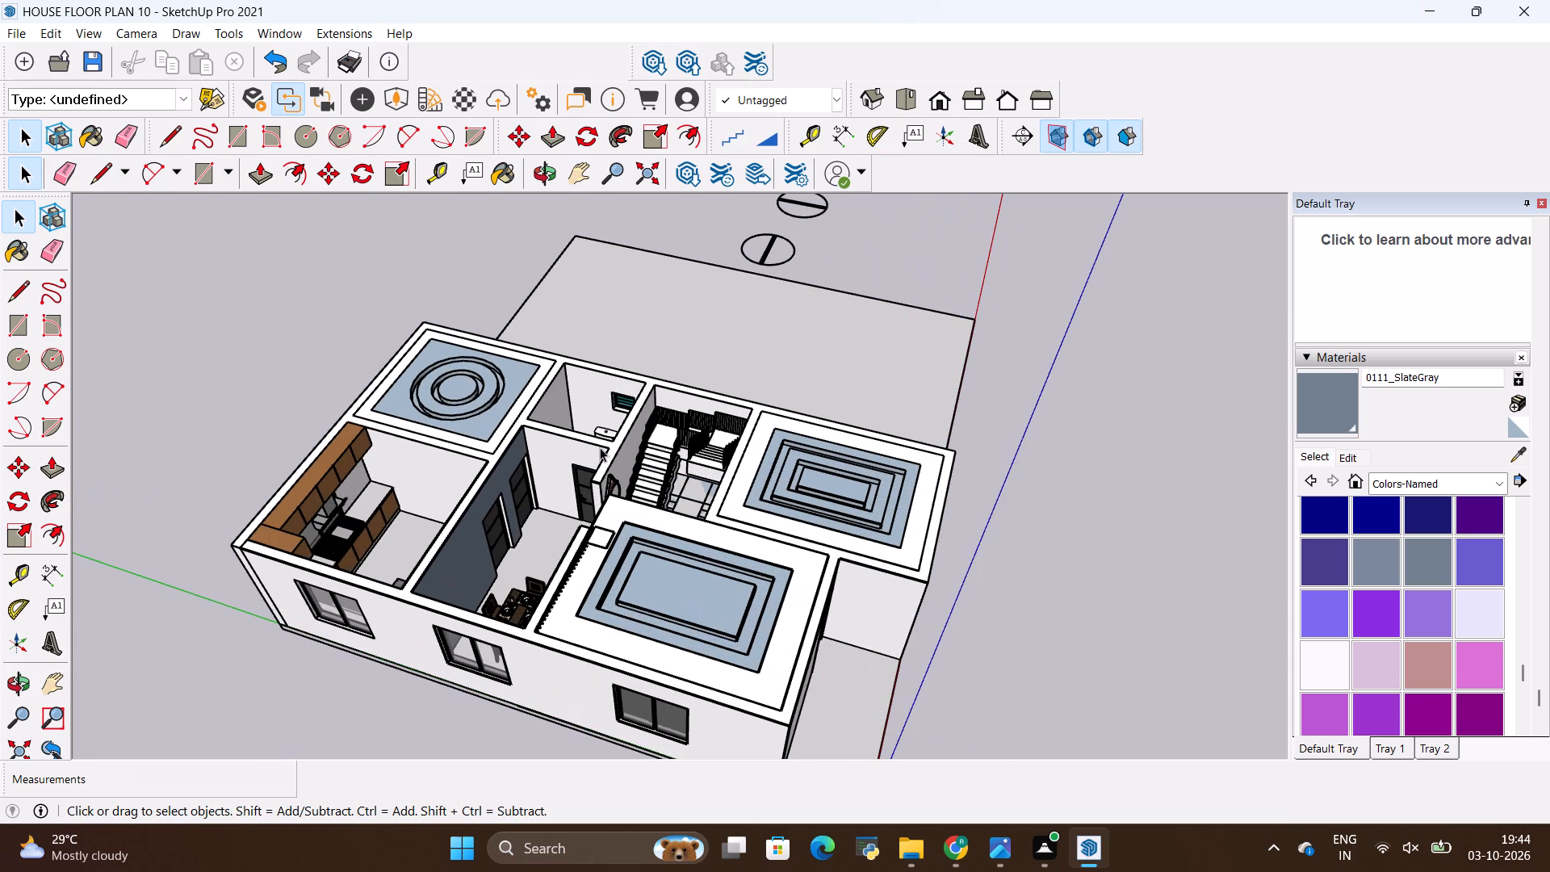
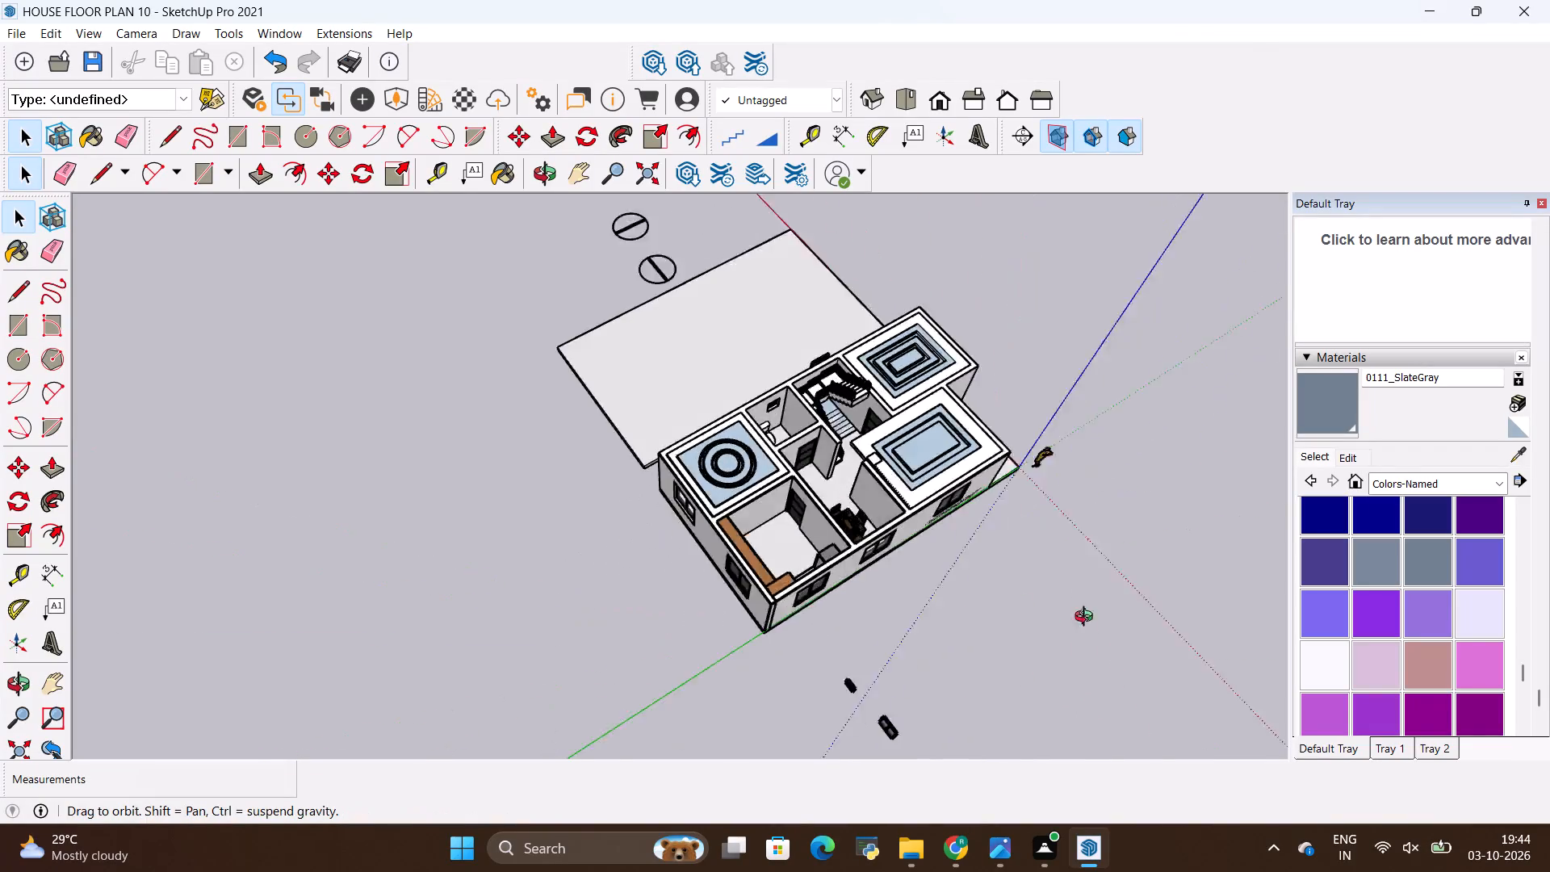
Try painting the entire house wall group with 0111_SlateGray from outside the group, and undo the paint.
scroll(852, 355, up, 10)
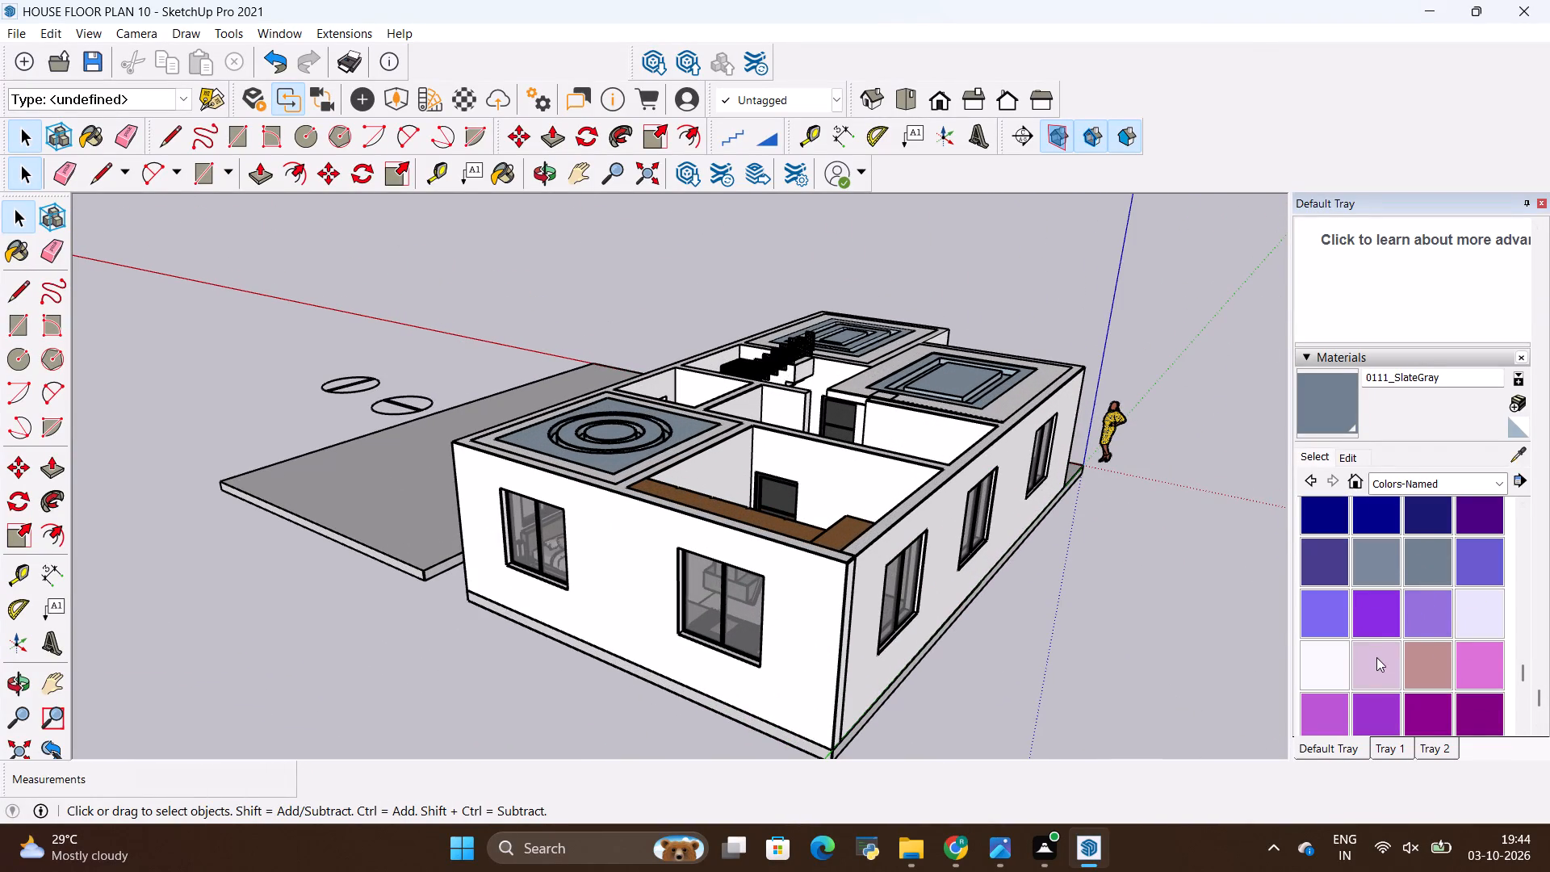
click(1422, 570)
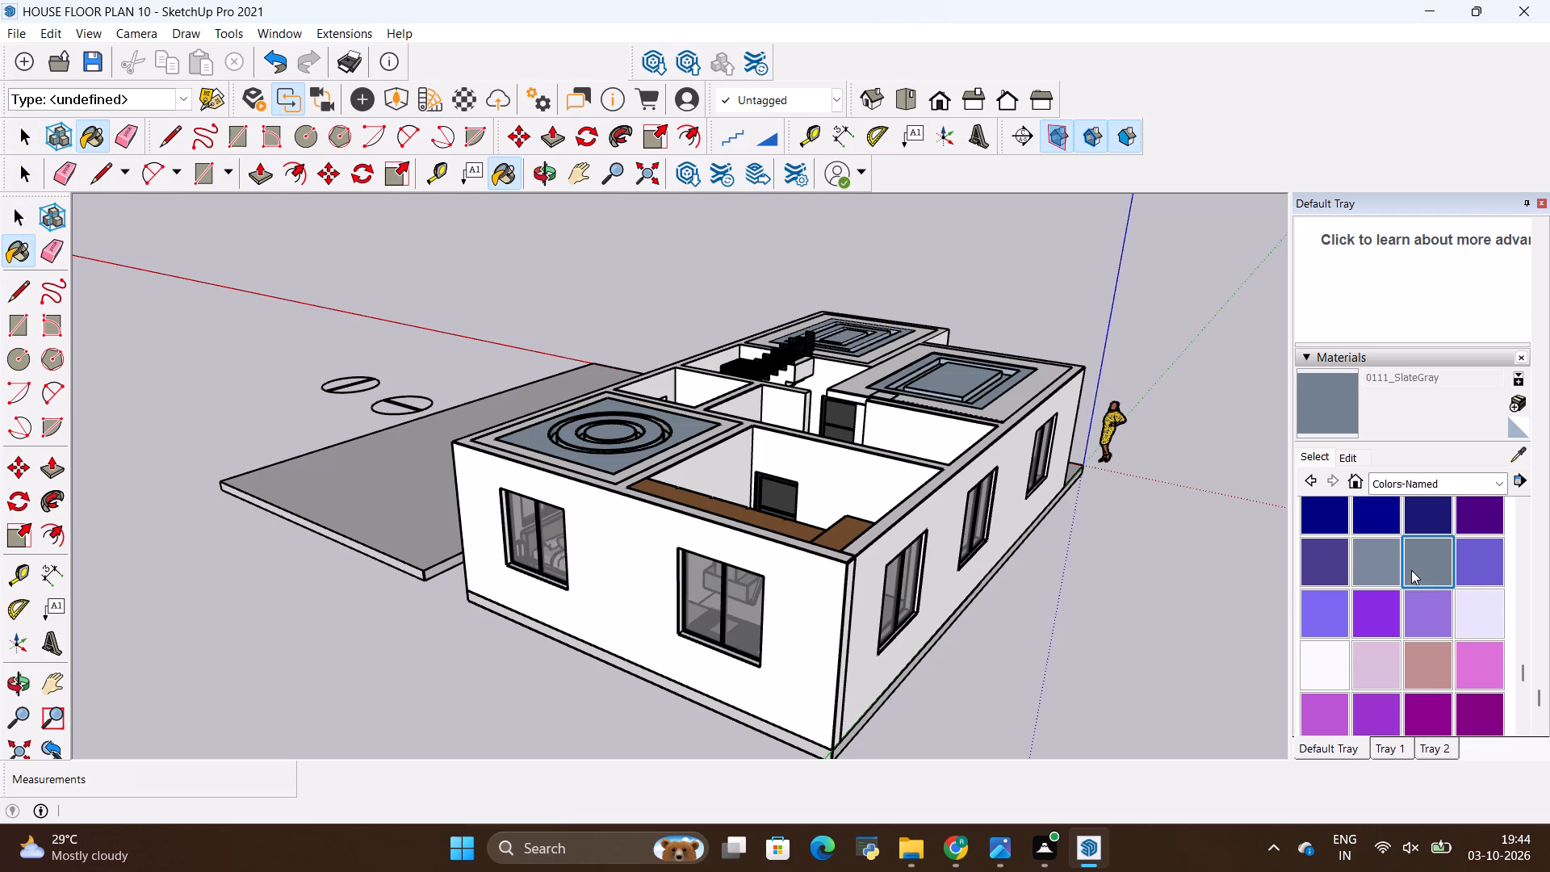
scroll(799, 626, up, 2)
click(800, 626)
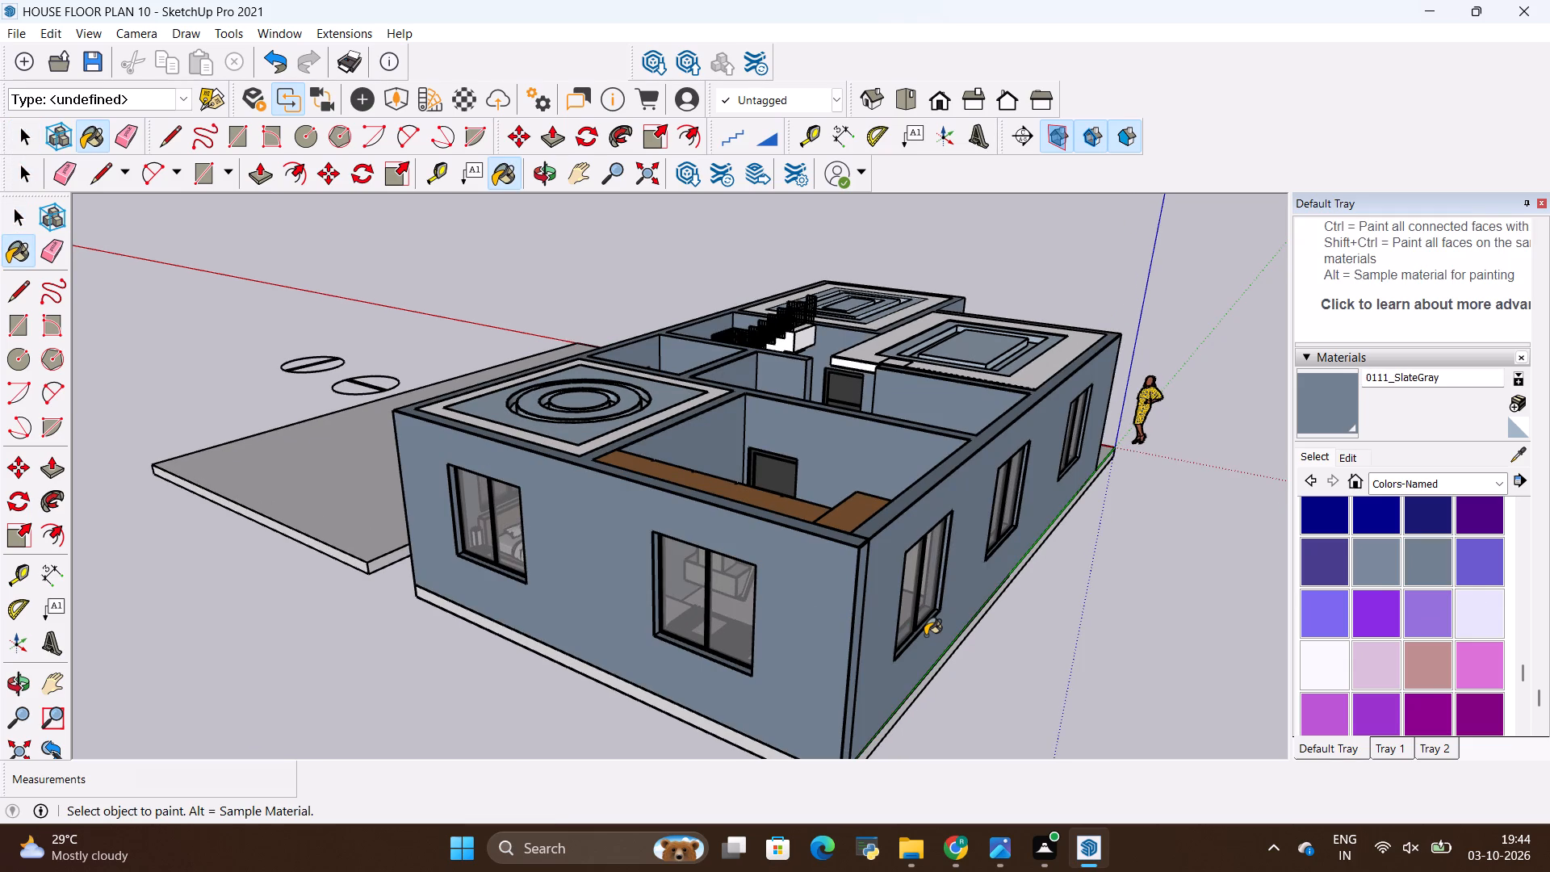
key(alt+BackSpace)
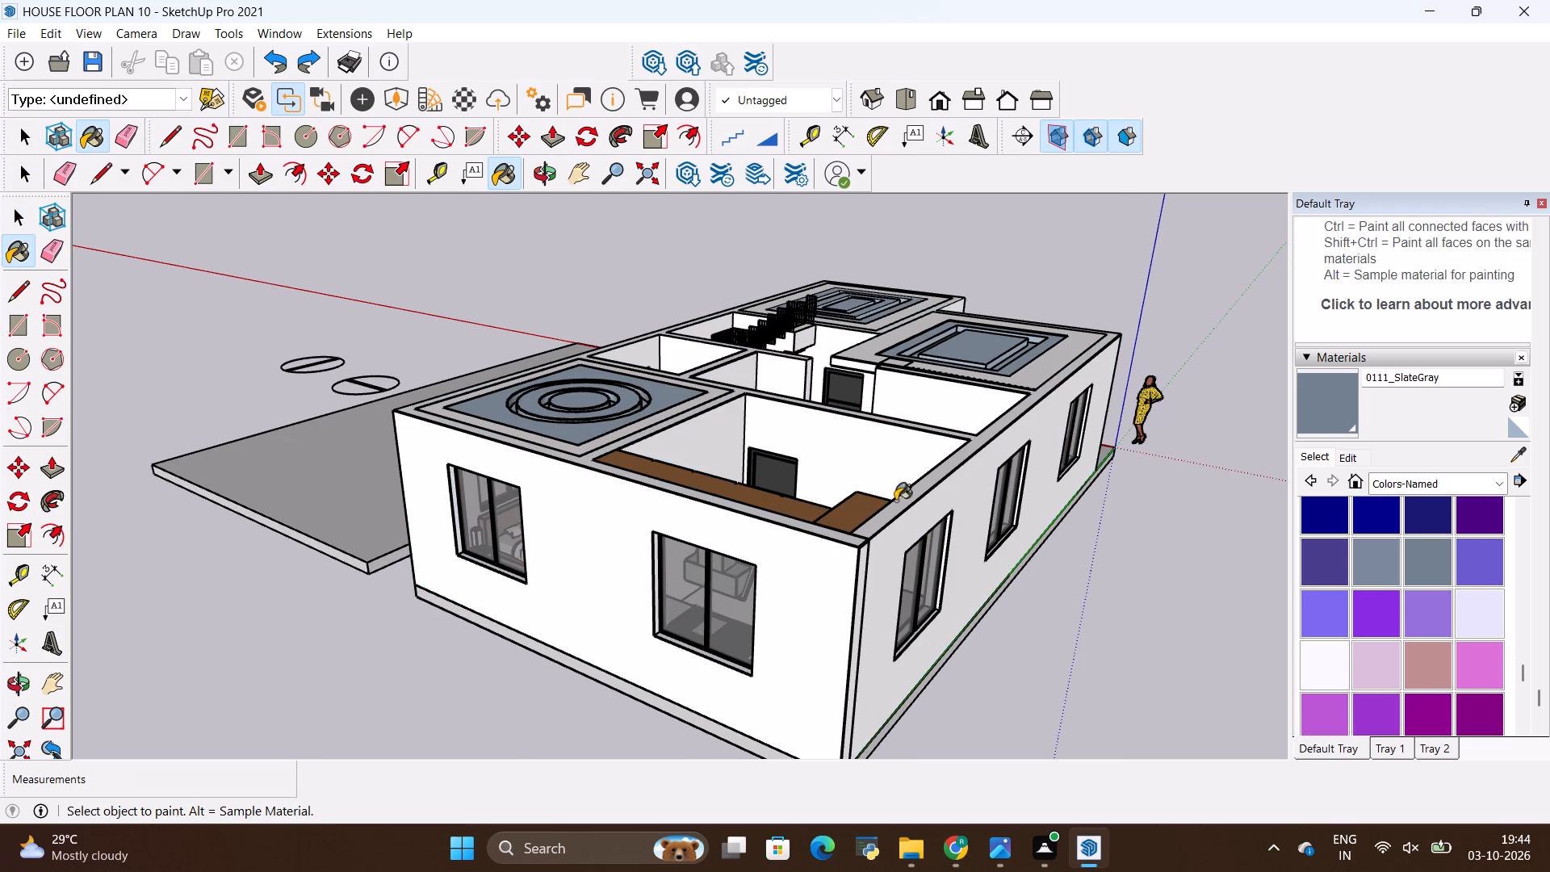
Inside the house wall group, paint the long exterior wall with the small louvred vent with 0049_Beige.
key(space)
double_click(788, 608)
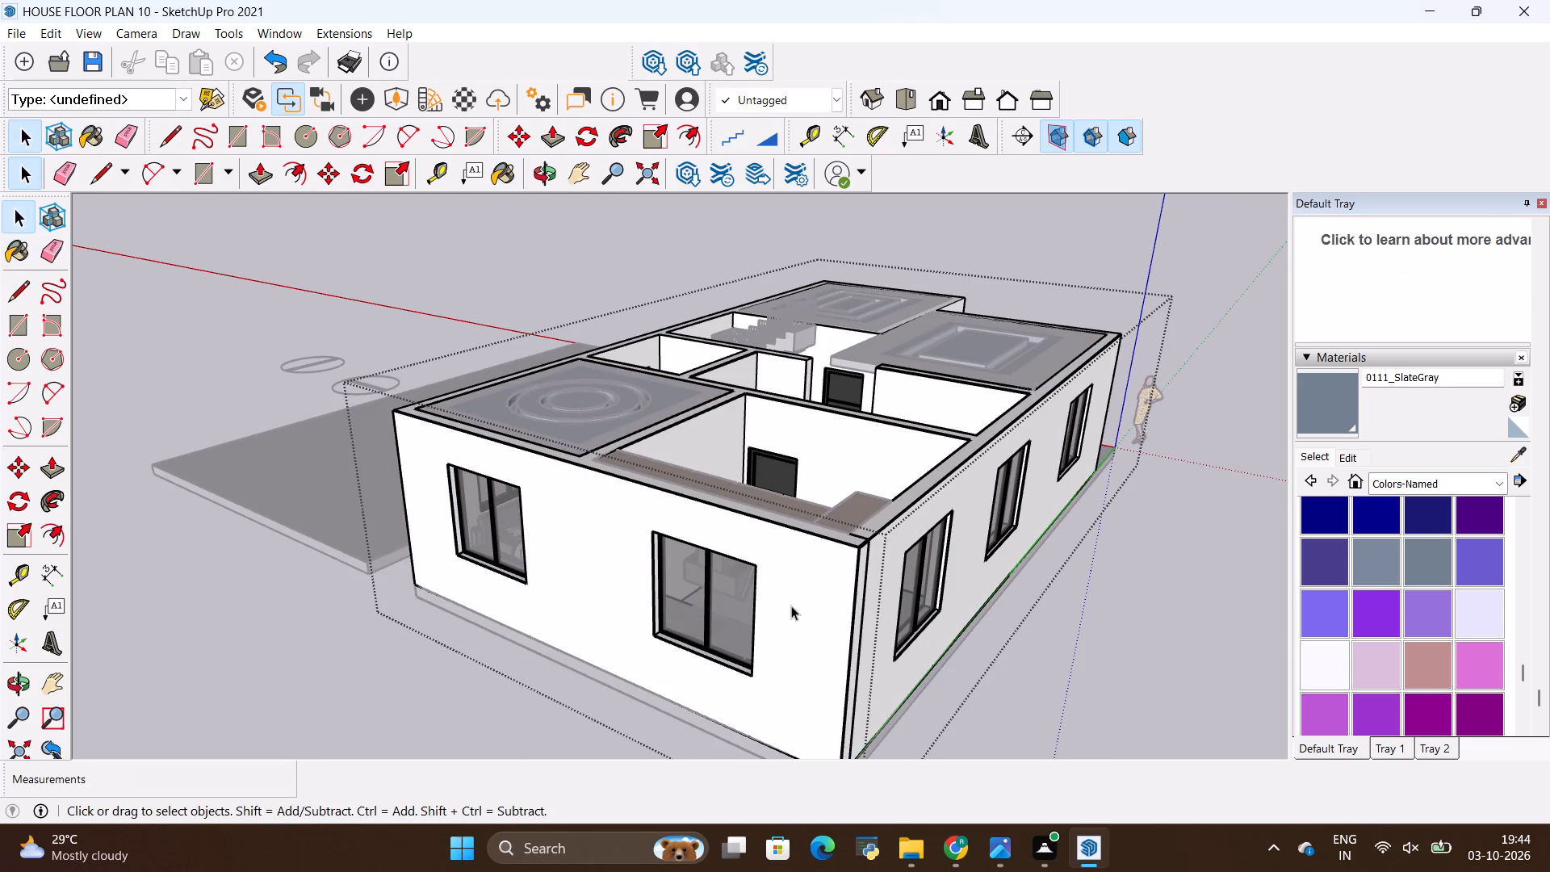
middle_drag(944, 545, 1142, 677)
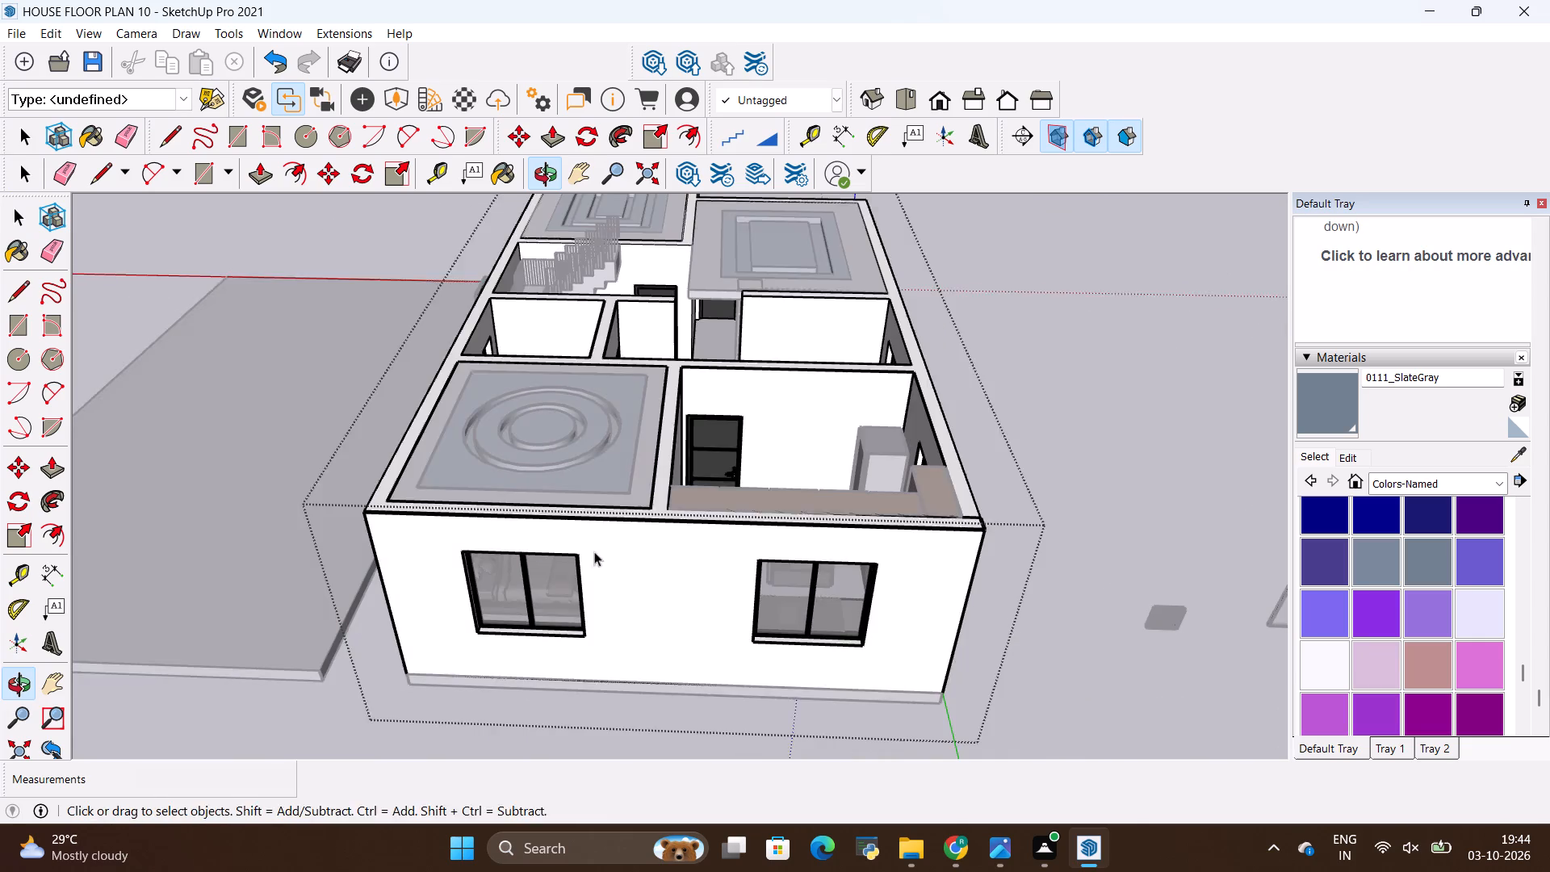
middle_drag(337, 531, 788, 554)
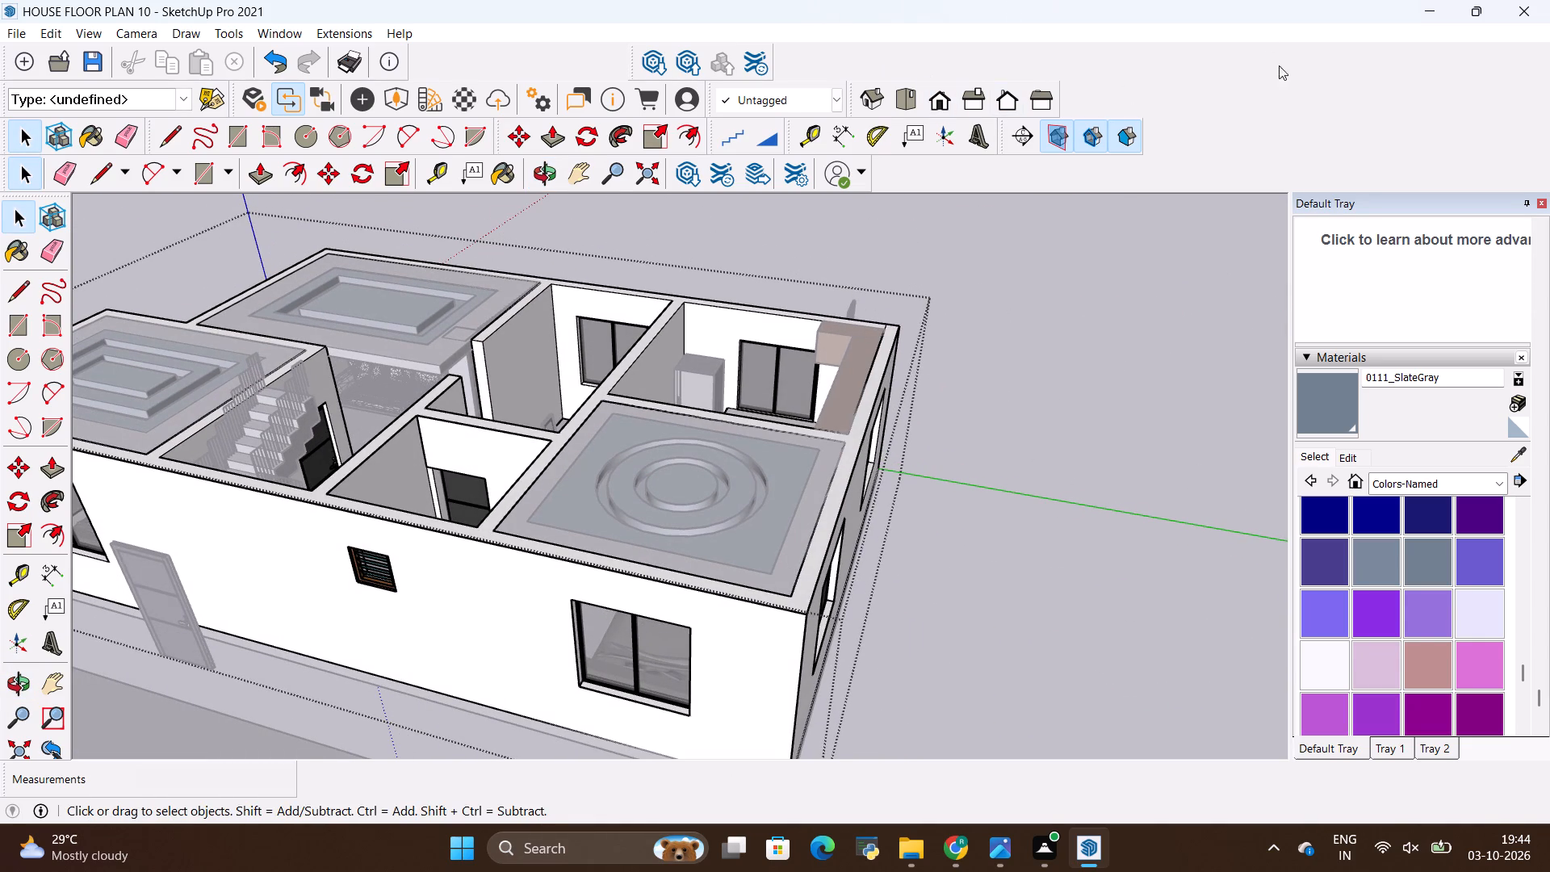
scroll(1388, 589, down, 3)
scroll(1393, 568, up, 2)
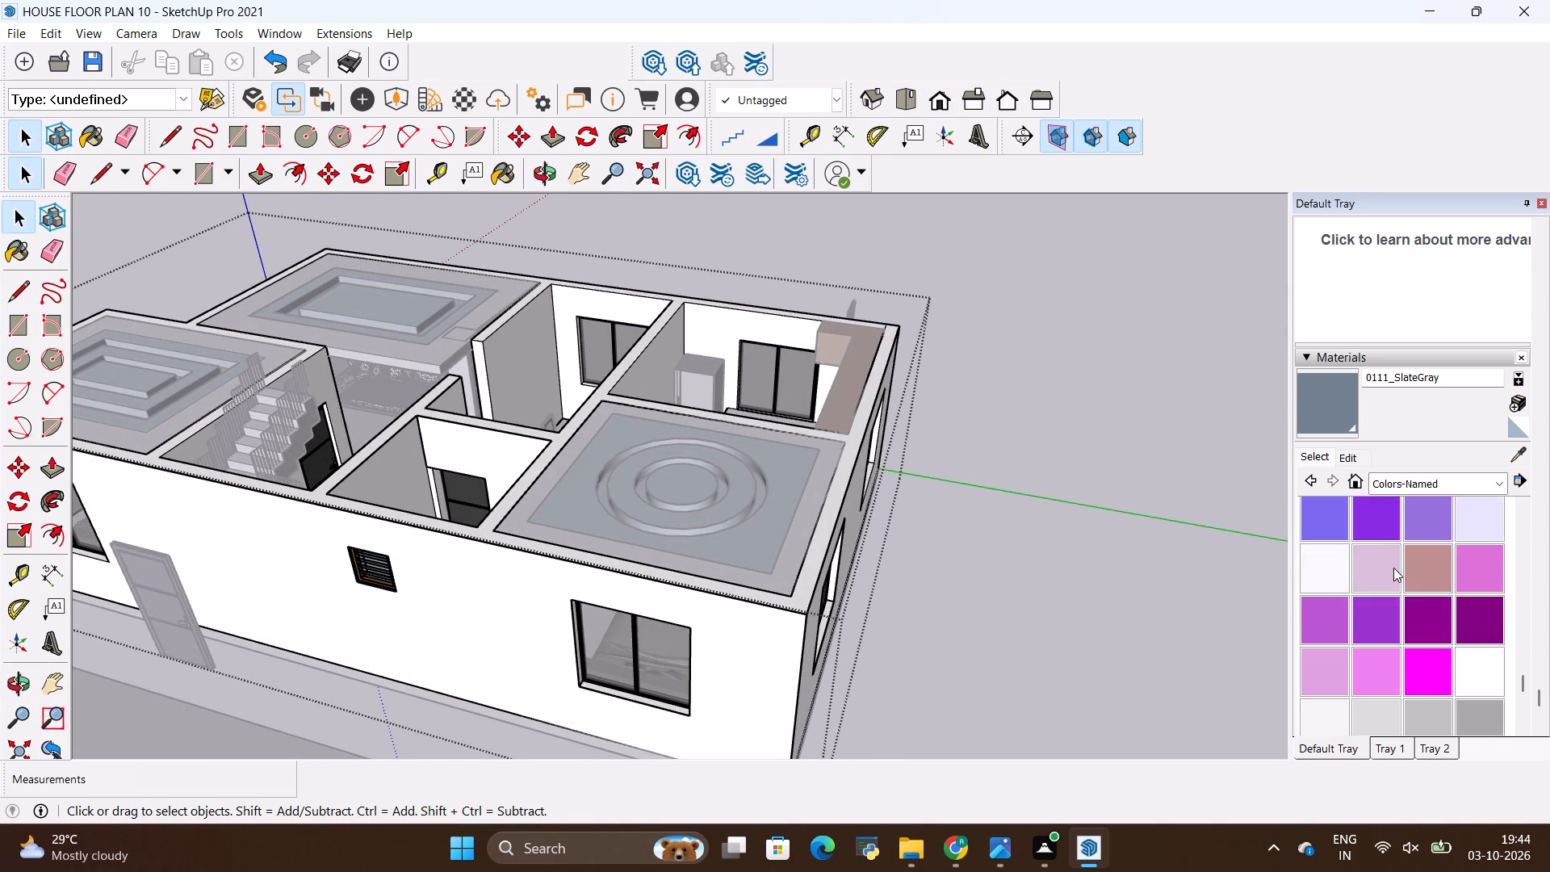
scroll(1394, 568, up, 5)
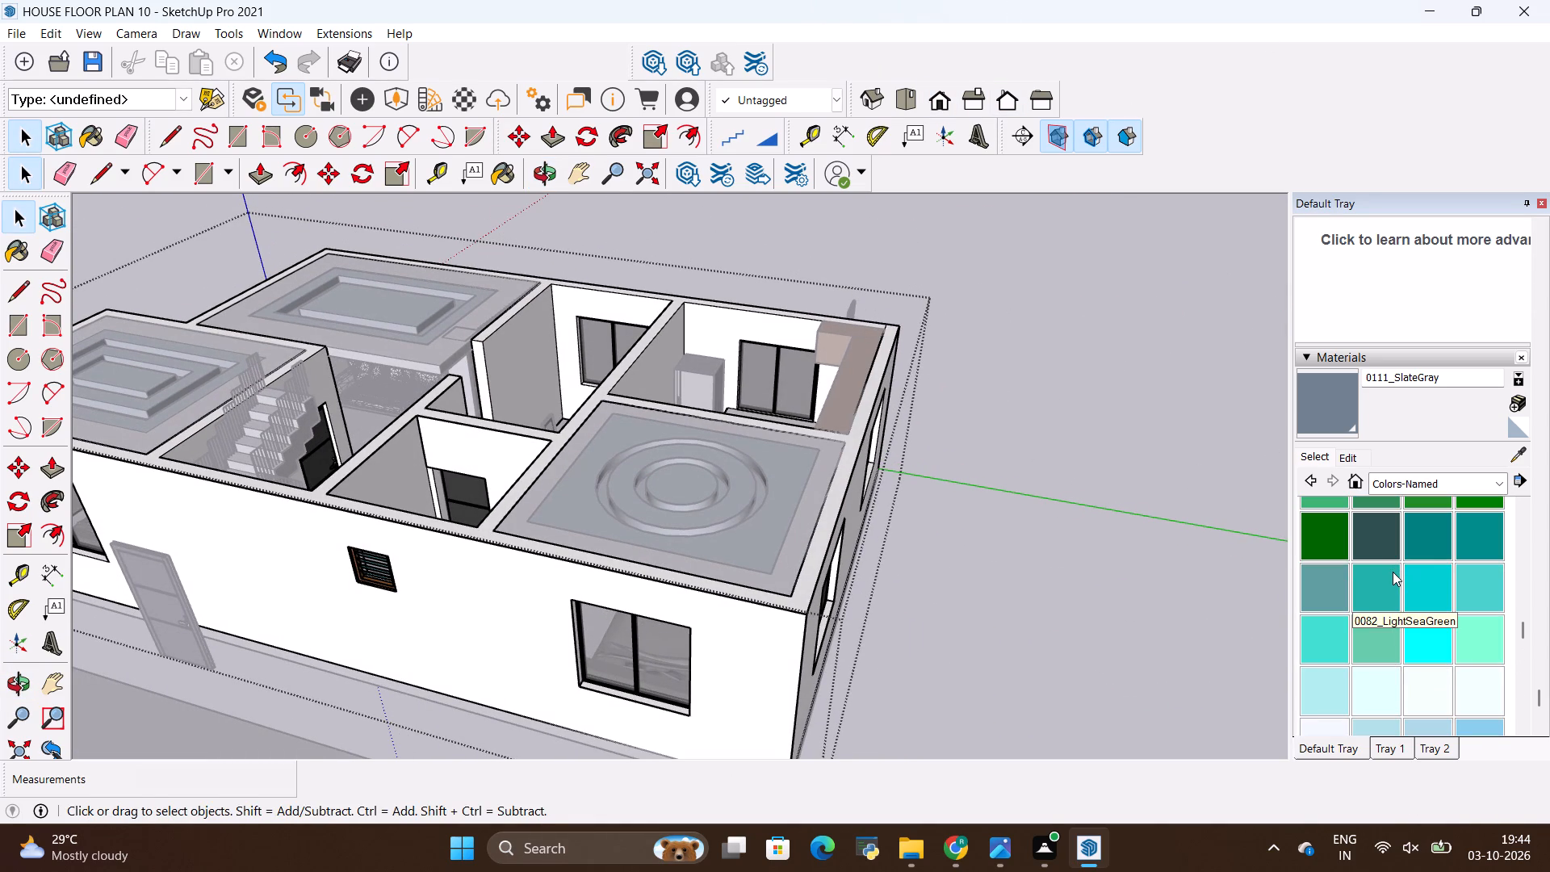
scroll(1409, 685, up, 5)
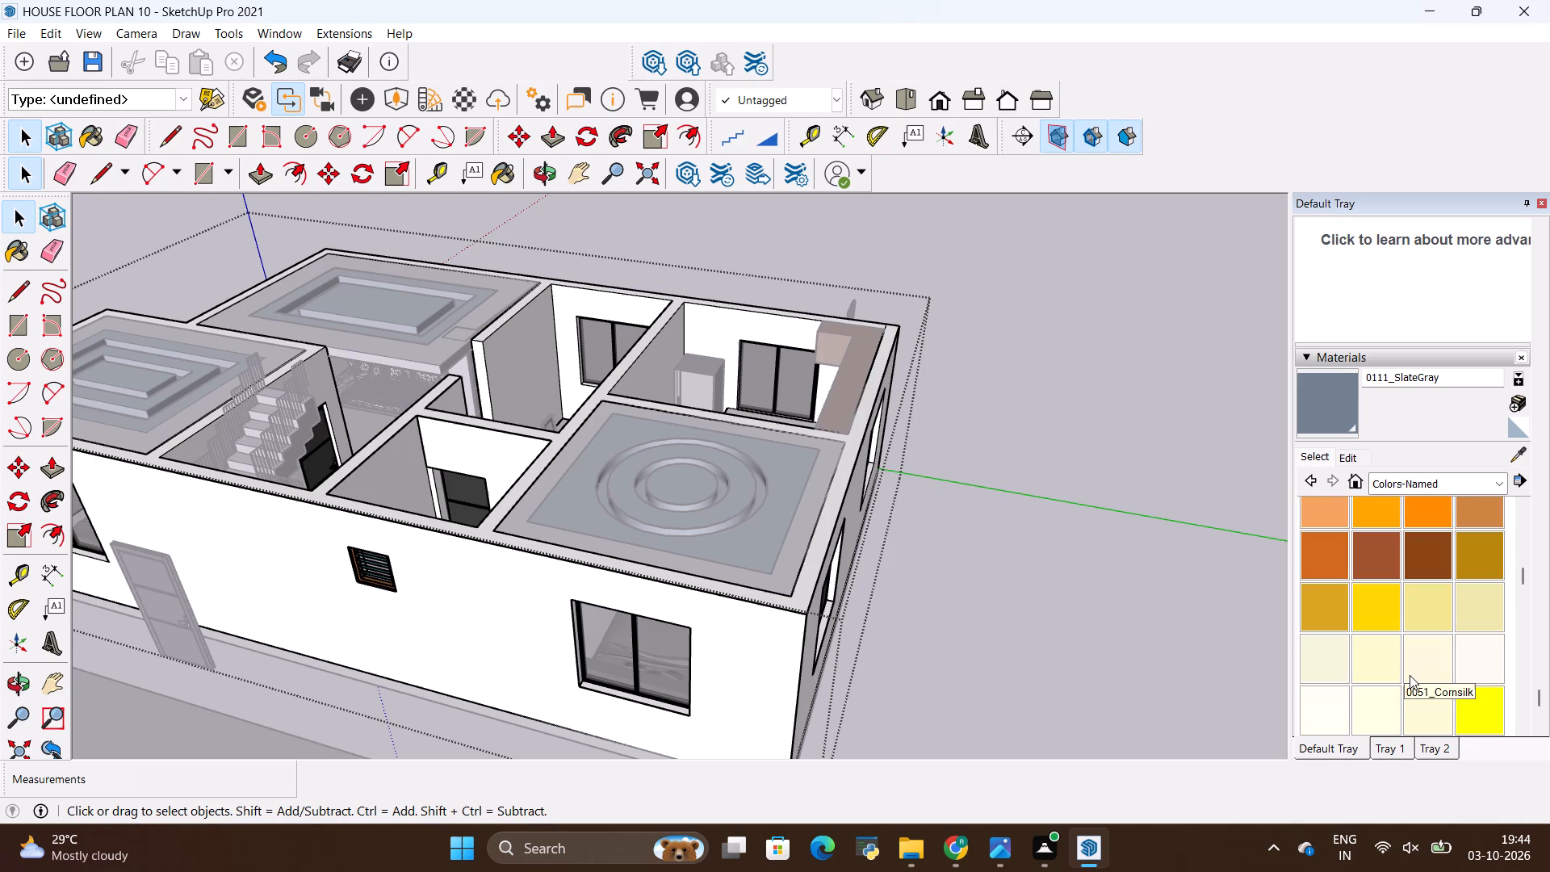
click(1328, 663)
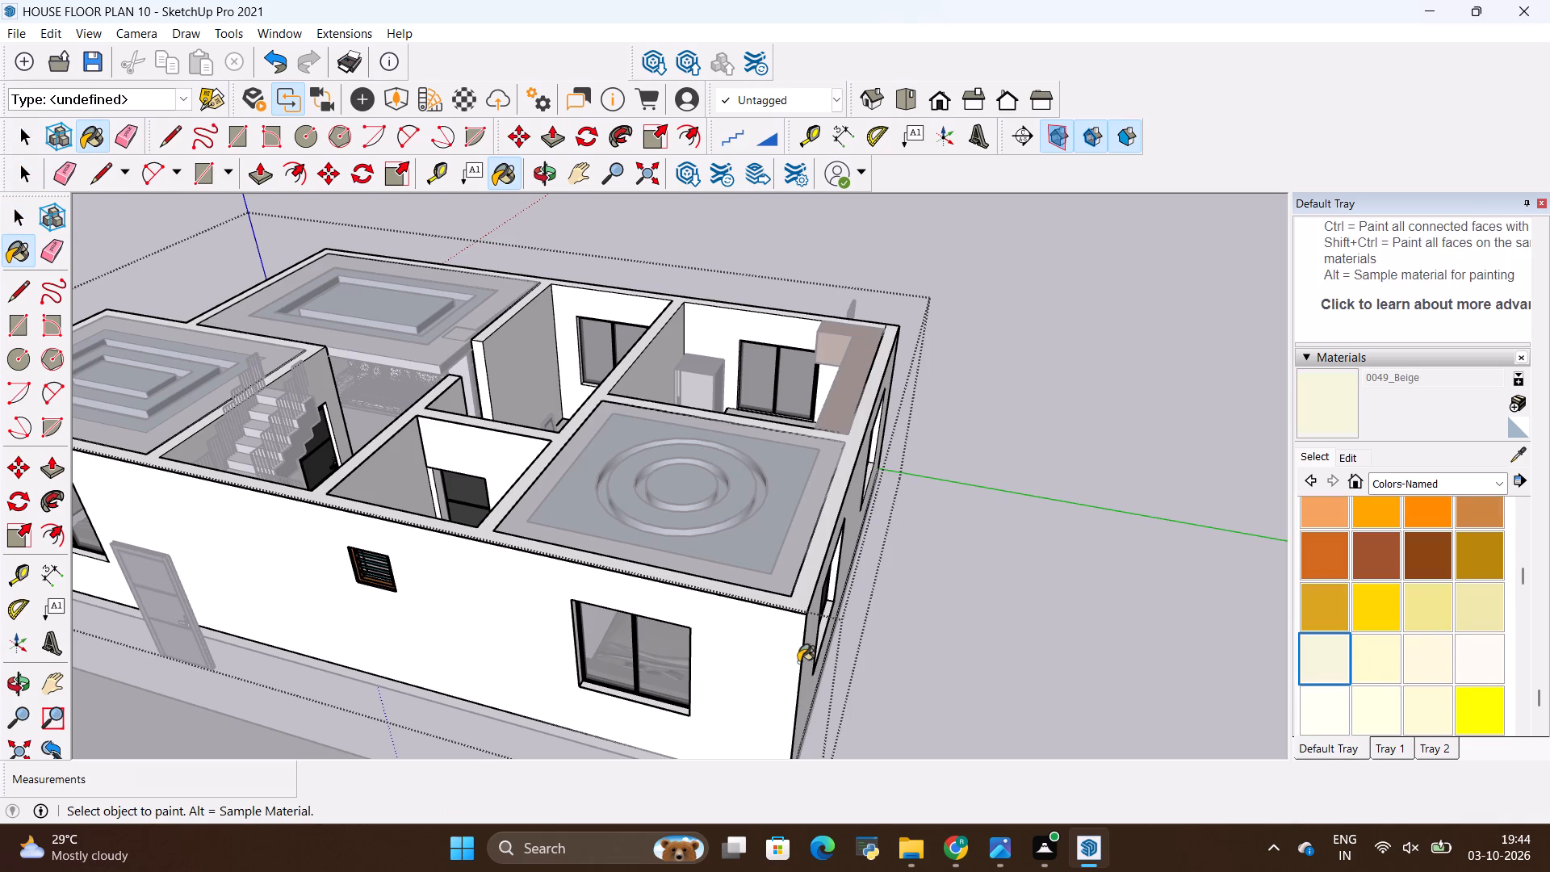
click(725, 660)
Paint the small bathroom's door wall and the middle room's window wall with 0049_Beige.
scroll(510, 442, up, 2)
click(498, 458)
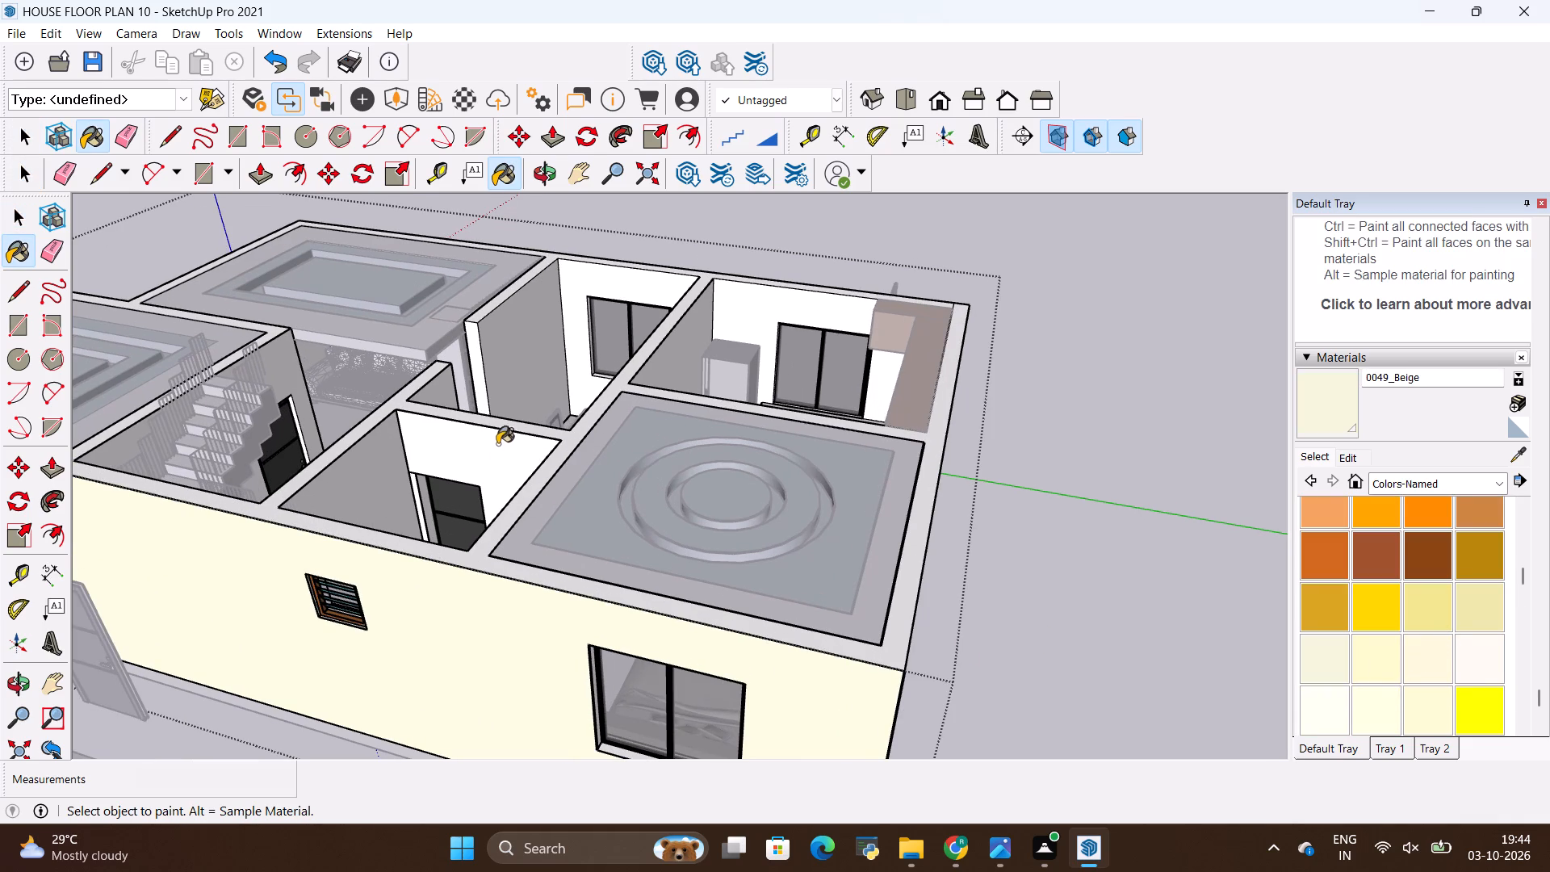
click(585, 294)
click(512, 463)
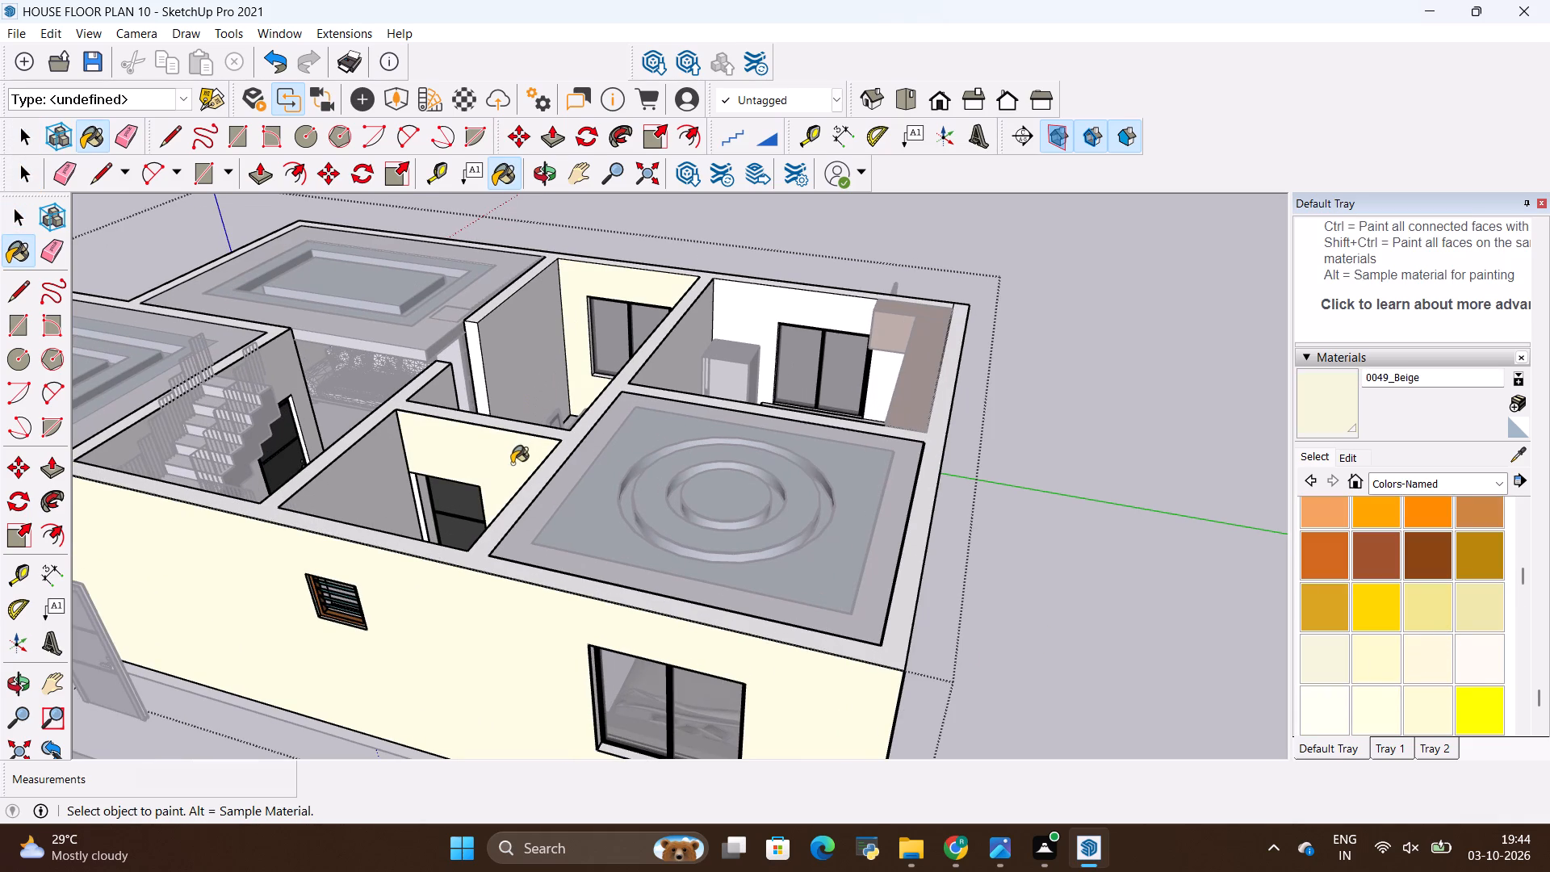
Paint the two-window end wall and the long three-window exterior wall with 0049_Beige.
middle_drag(806, 421, 542, 548)
scroll(815, 445, down, 6)
middle_drag(771, 582, 911, 366)
click(841, 545)
middle_drag(1041, 452, 963, 476)
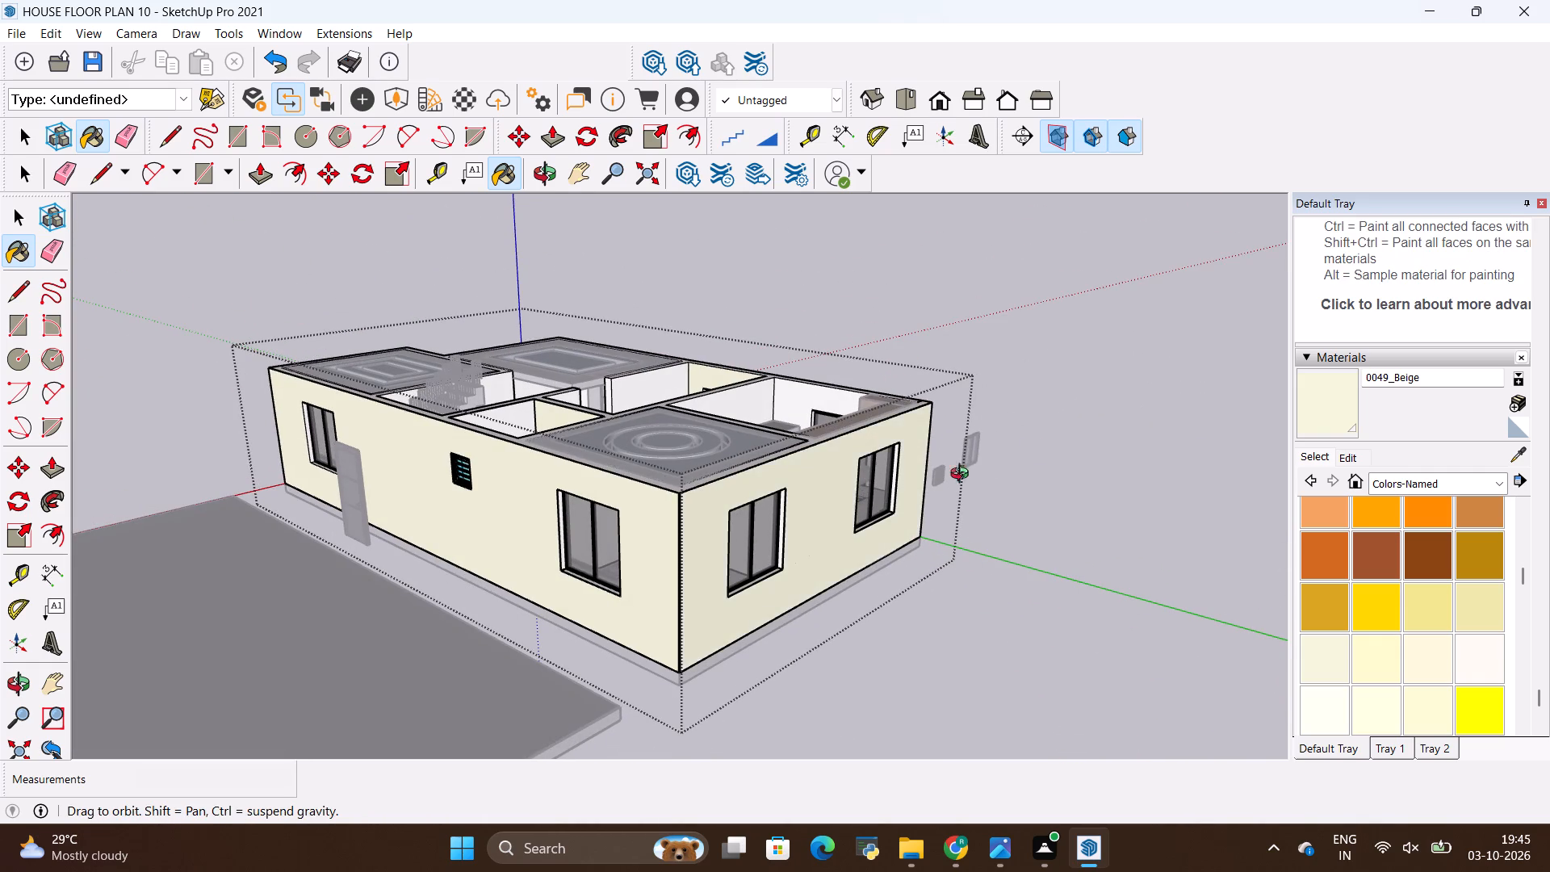
middle_drag(963, 476, 482, 514)
middle_drag(797, 504, 599, 487)
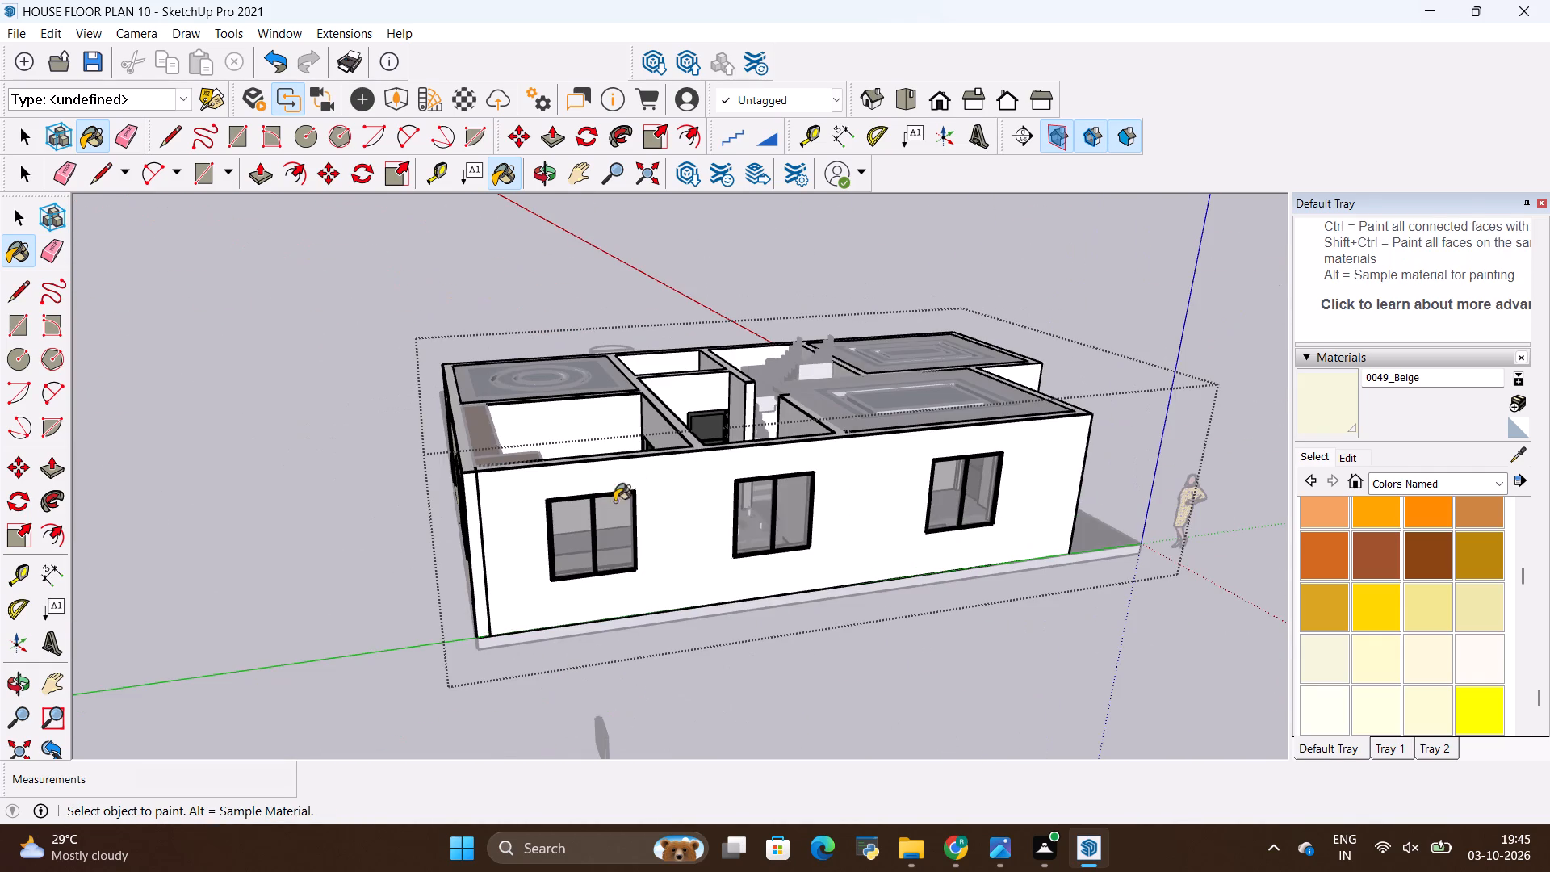
click(657, 499)
Paint the entrance door wall and the front wall of the projecting room beside it with 0049_Beige.
middle_drag(1062, 486, 553, 497)
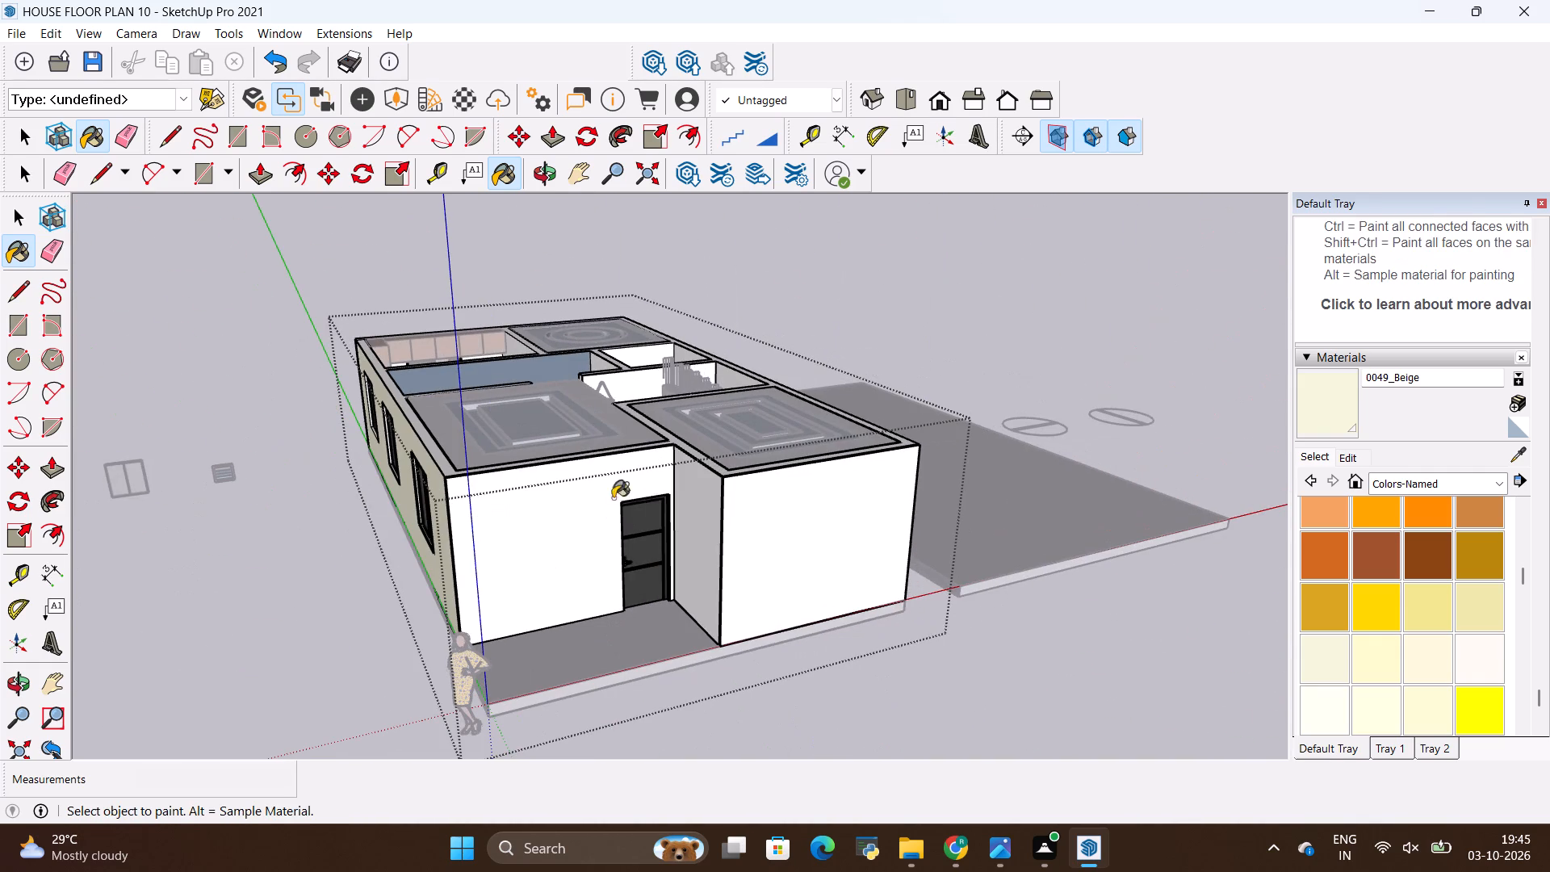
click(568, 505)
click(777, 547)
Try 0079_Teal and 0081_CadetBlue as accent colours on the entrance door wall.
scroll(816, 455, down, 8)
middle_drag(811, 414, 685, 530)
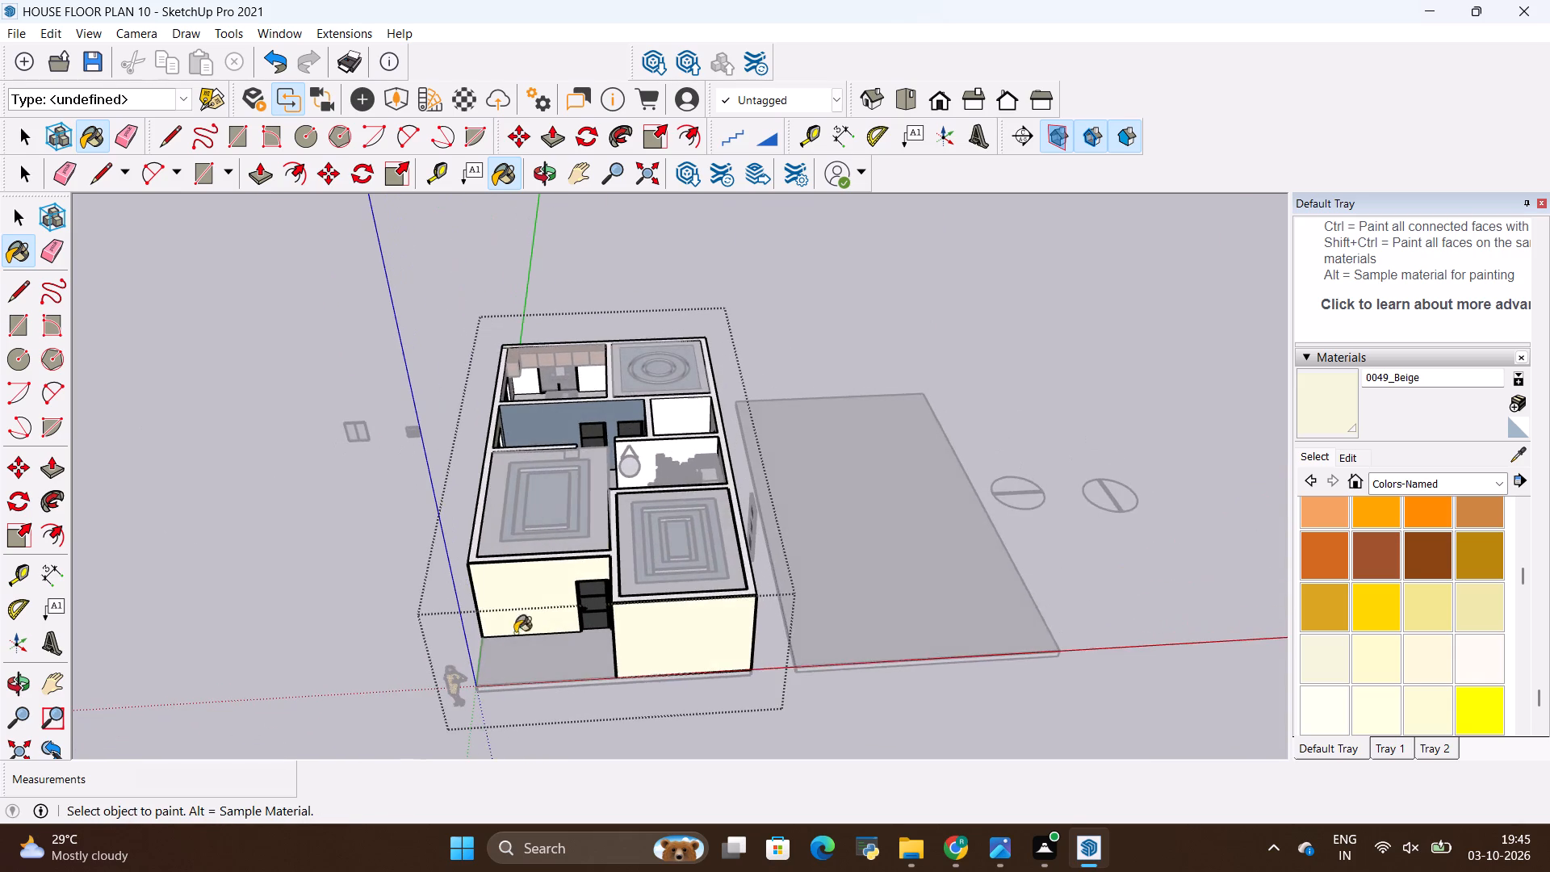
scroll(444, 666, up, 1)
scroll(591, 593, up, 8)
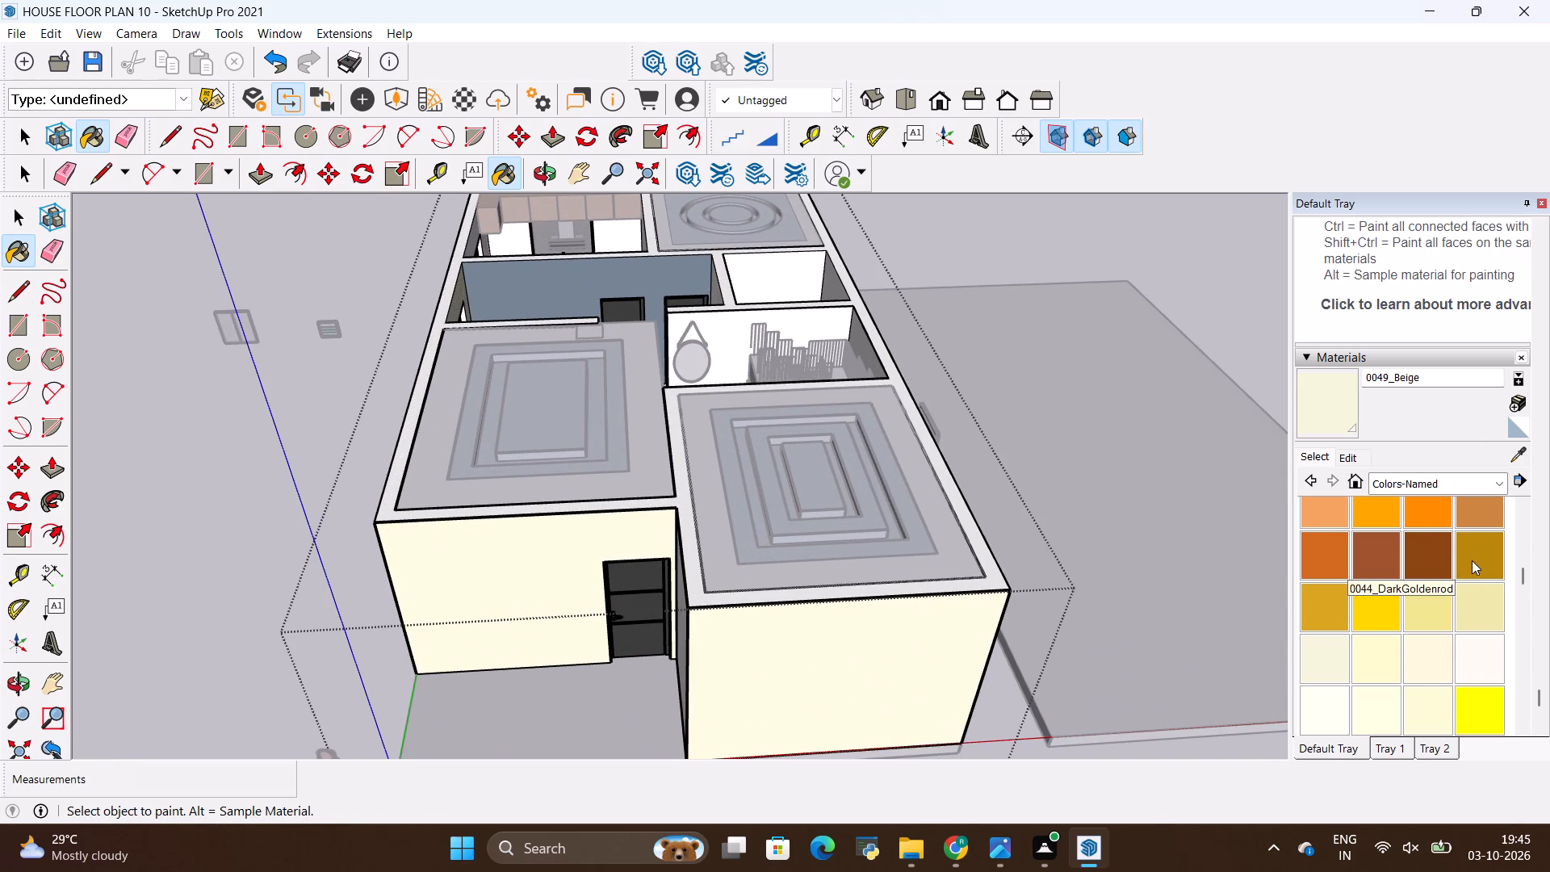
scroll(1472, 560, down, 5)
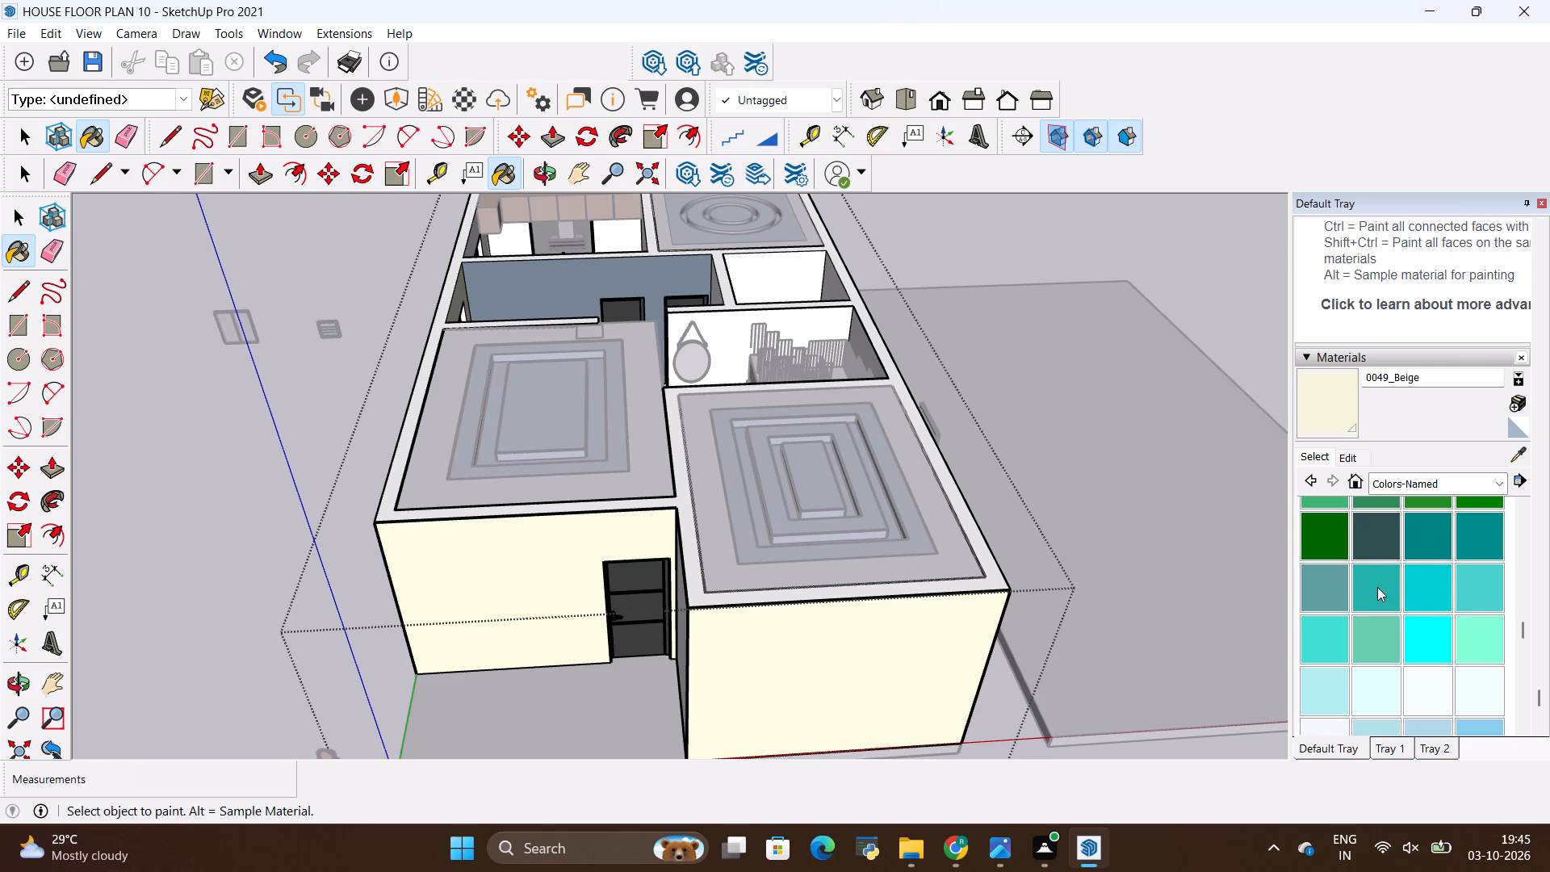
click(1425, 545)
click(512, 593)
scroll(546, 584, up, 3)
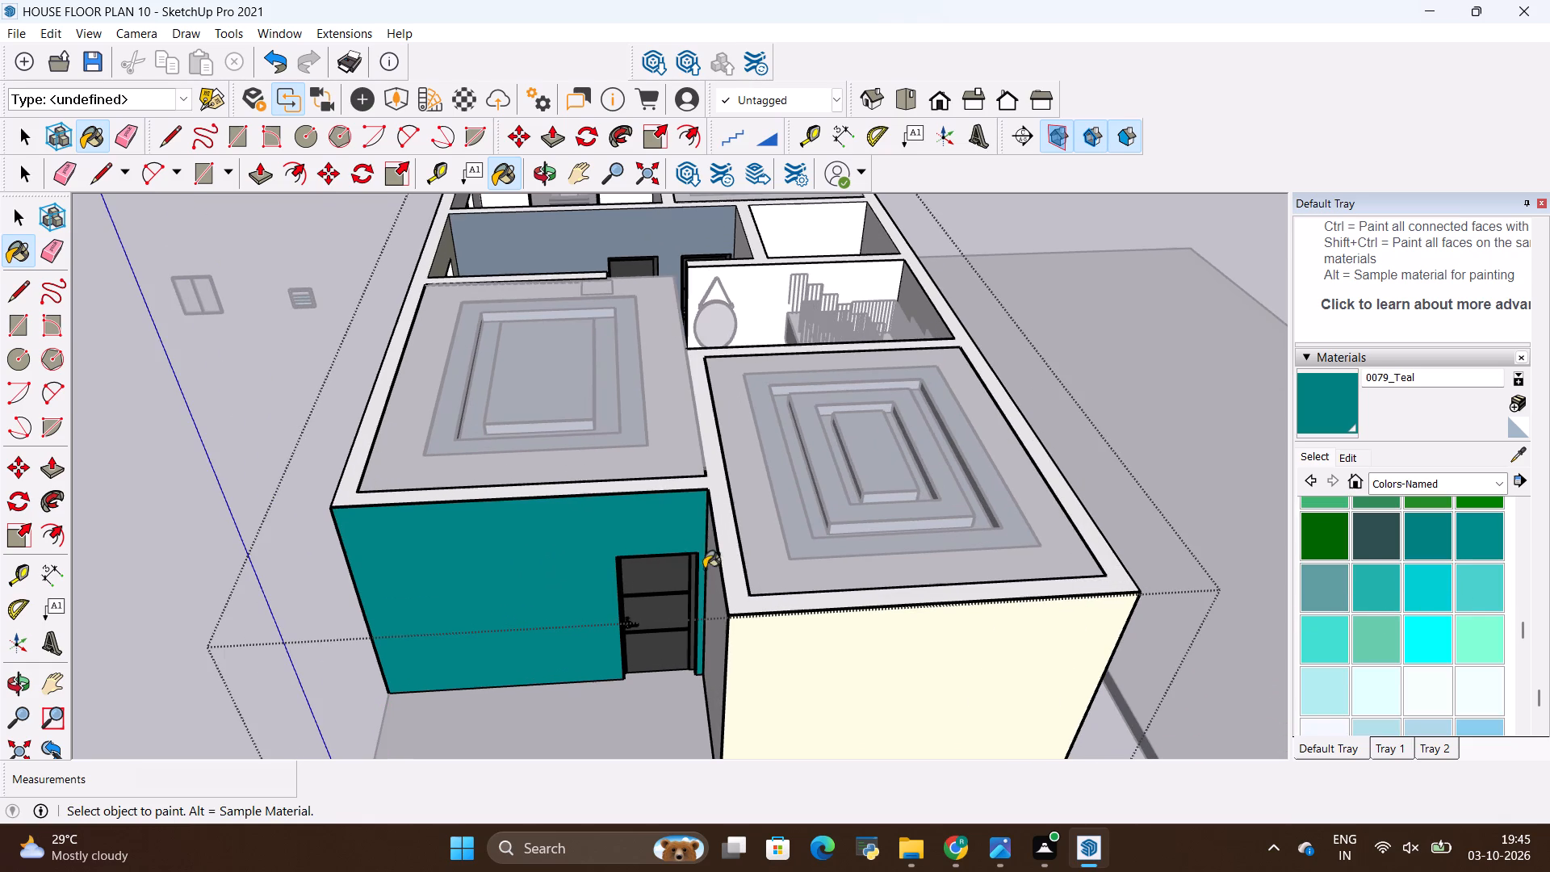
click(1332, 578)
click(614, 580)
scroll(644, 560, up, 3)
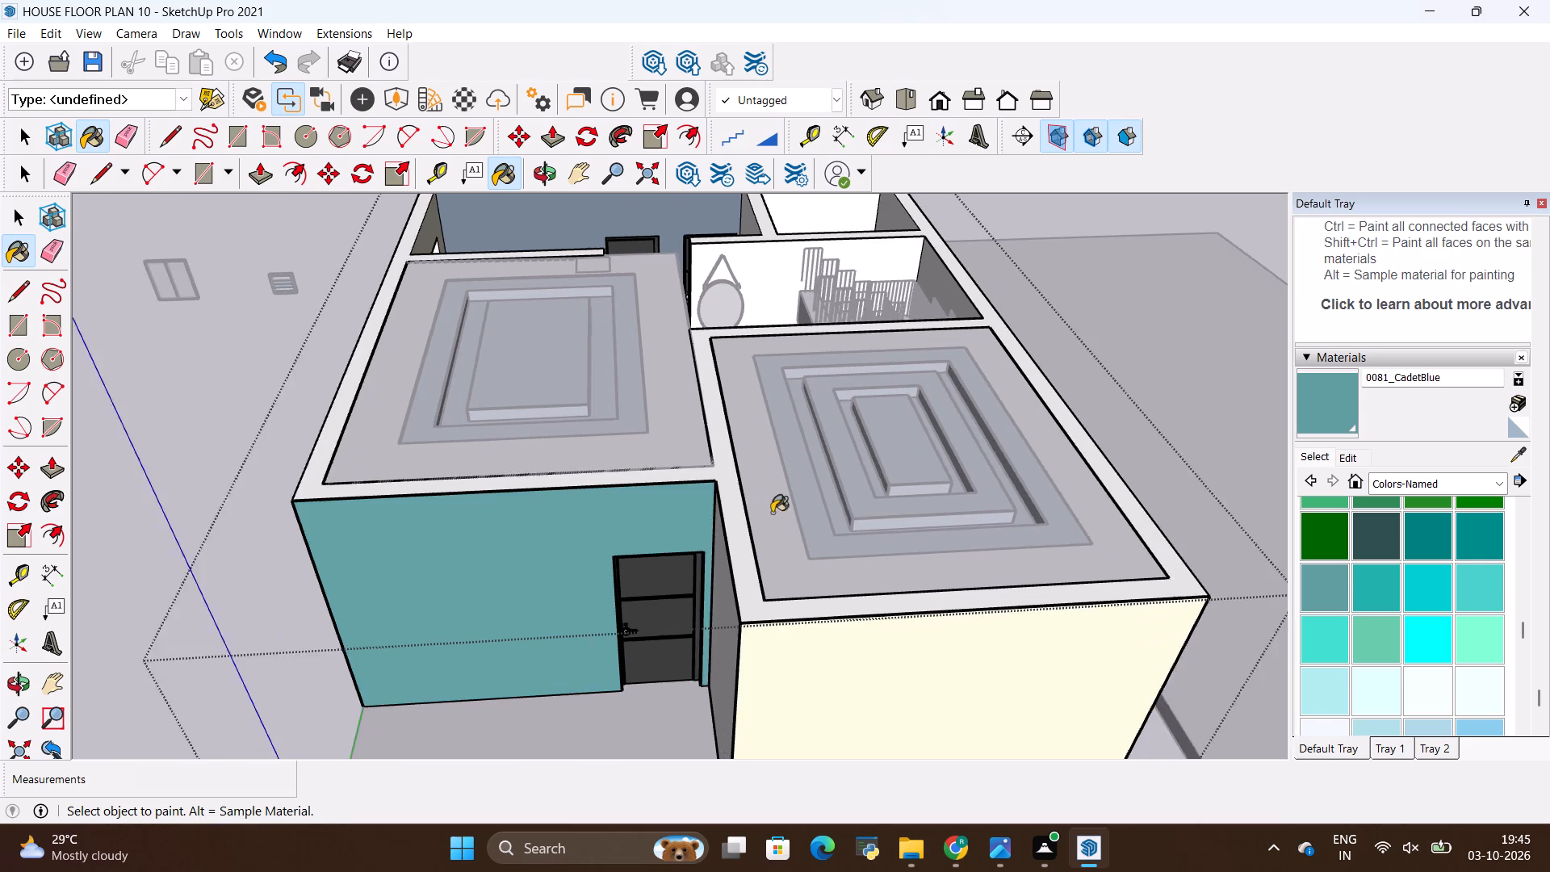
Paint the entrance door wall and the small bathroom's wall beside the circular-ceiling room with 0110_LightSlateGray.
scroll(811, 502, down, 20)
scroll(811, 502, down, 3)
scroll(844, 328, up, 1)
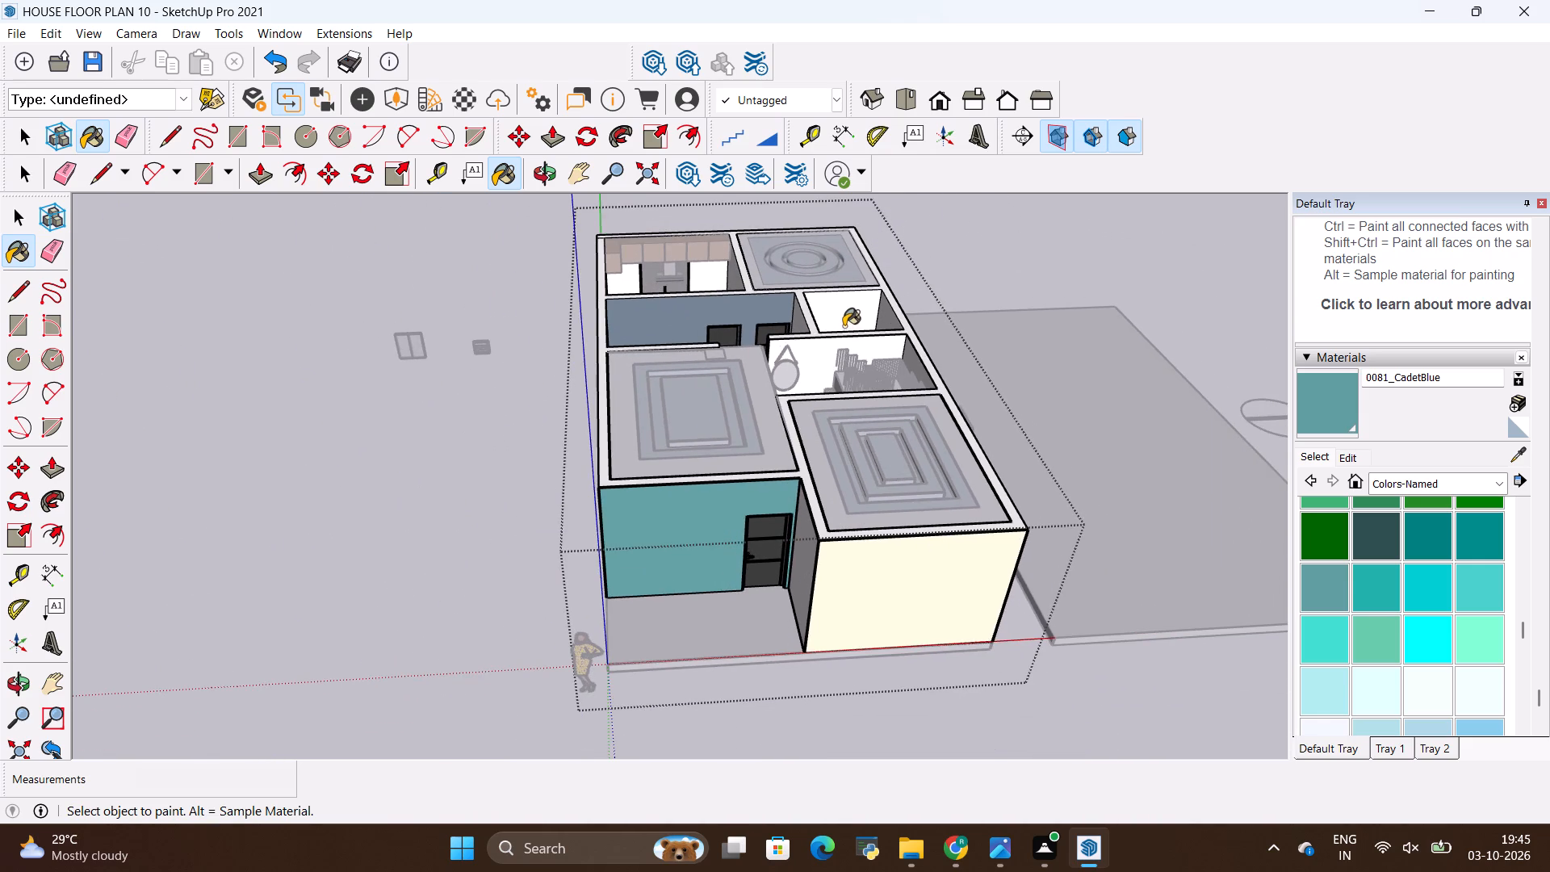
scroll(844, 326, up, 4)
middle_drag(840, 335, 816, 396)
scroll(1392, 605, down, 3)
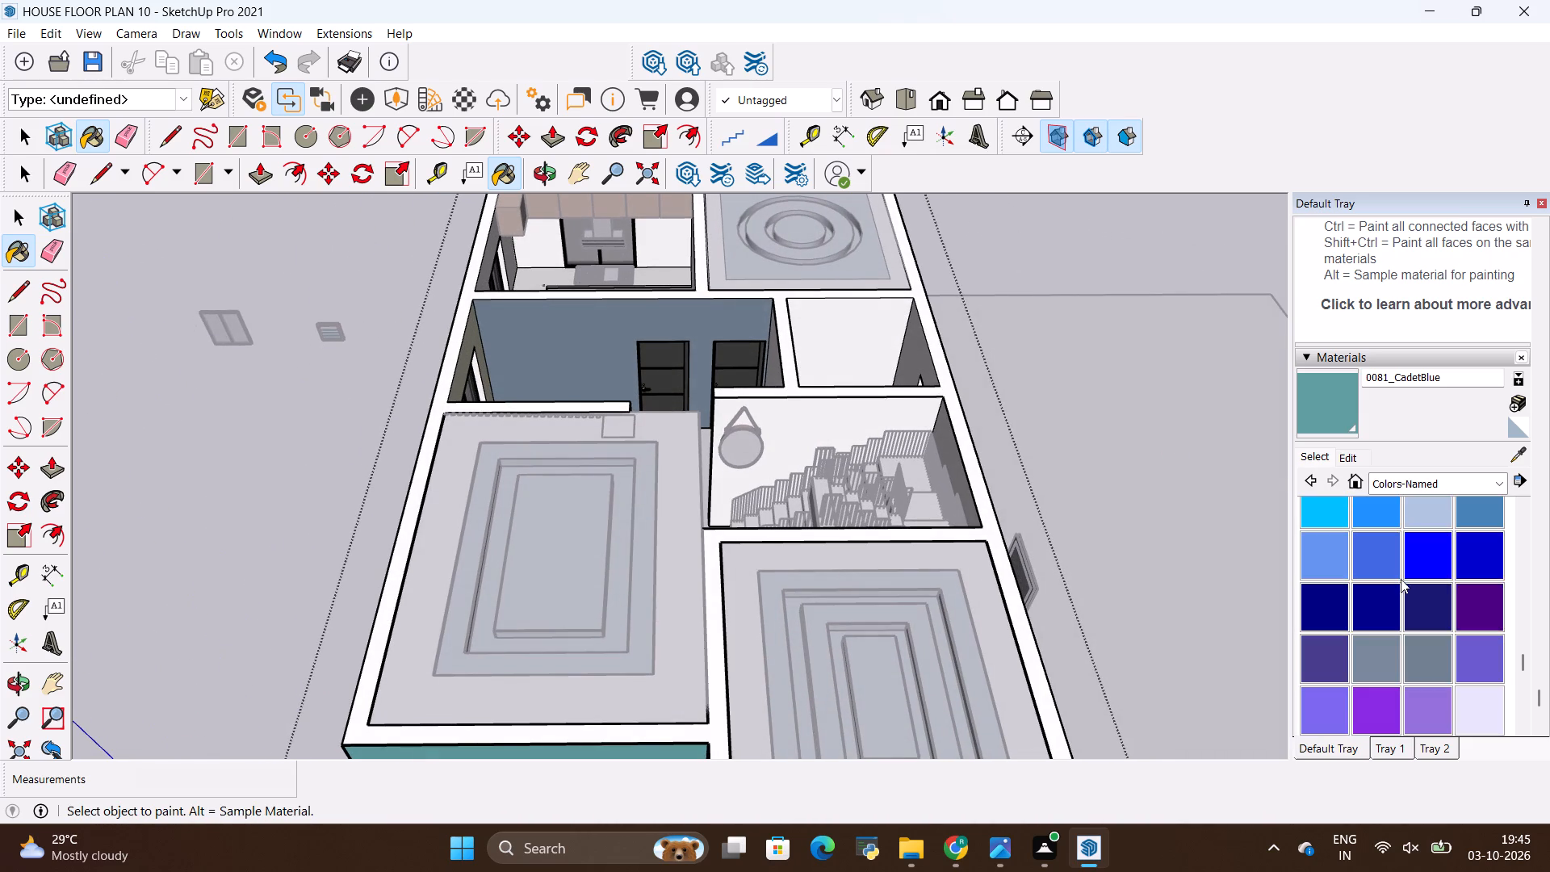
scroll(1401, 572, down, 2)
scroll(1401, 571, up, 1)
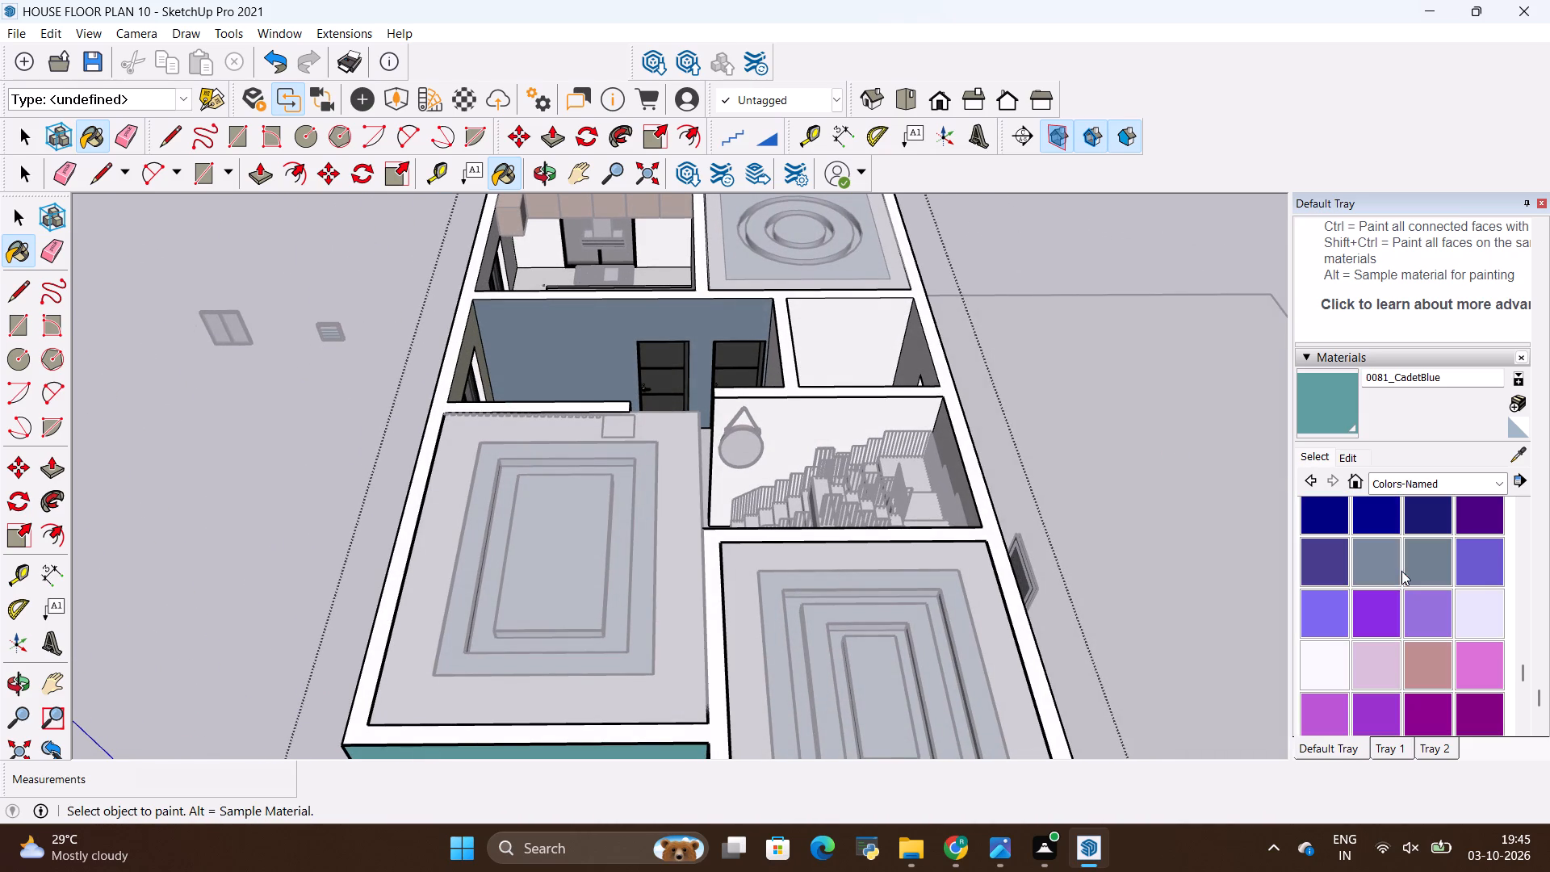
click(1383, 567)
scroll(1031, 501, down, 4)
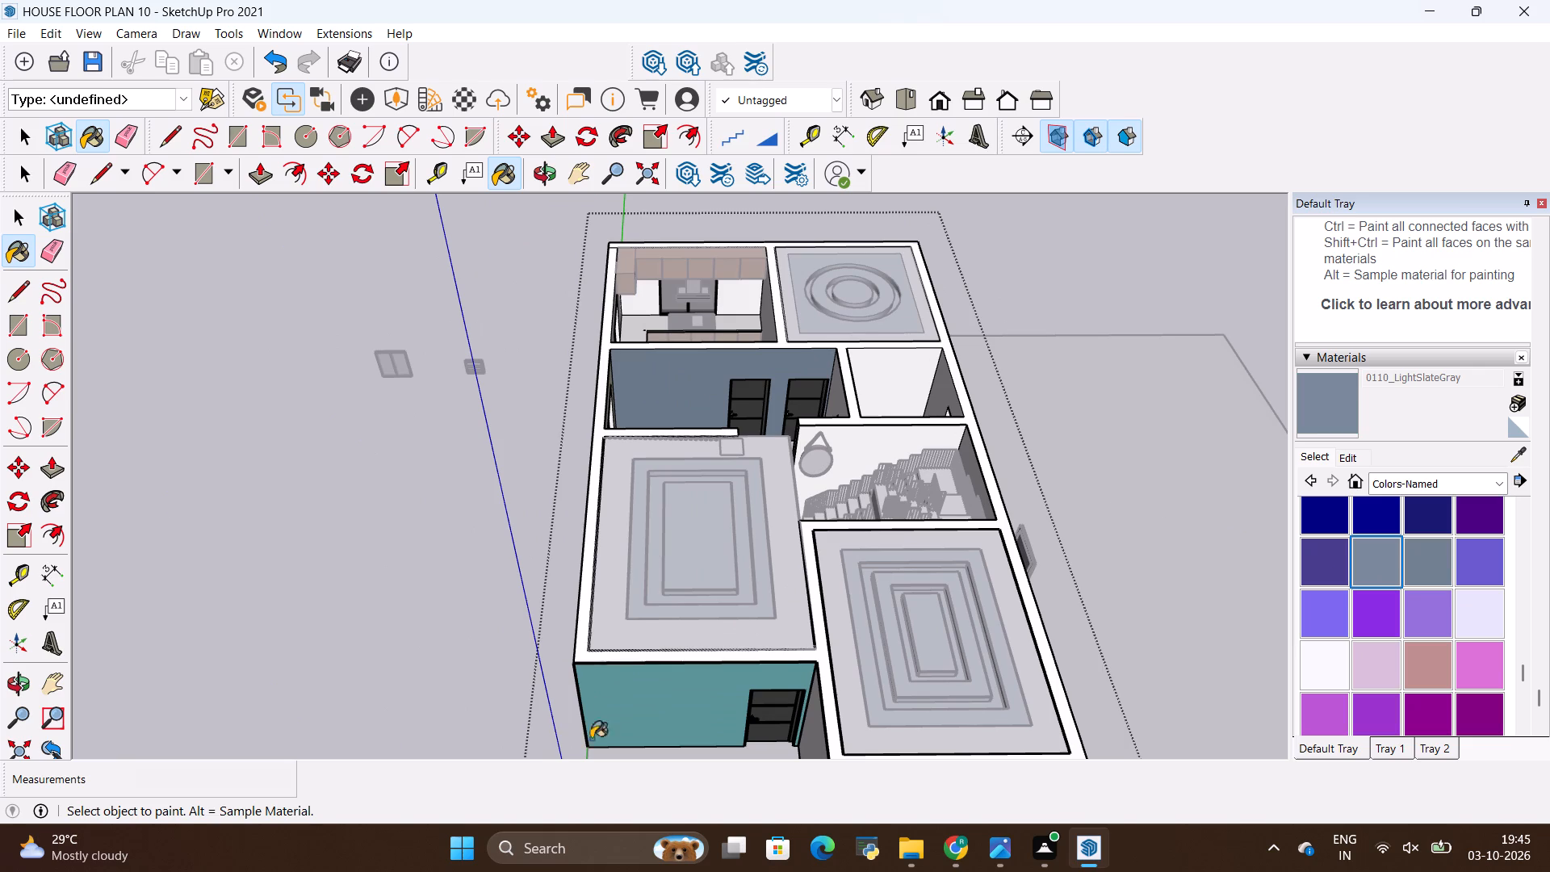
click(609, 716)
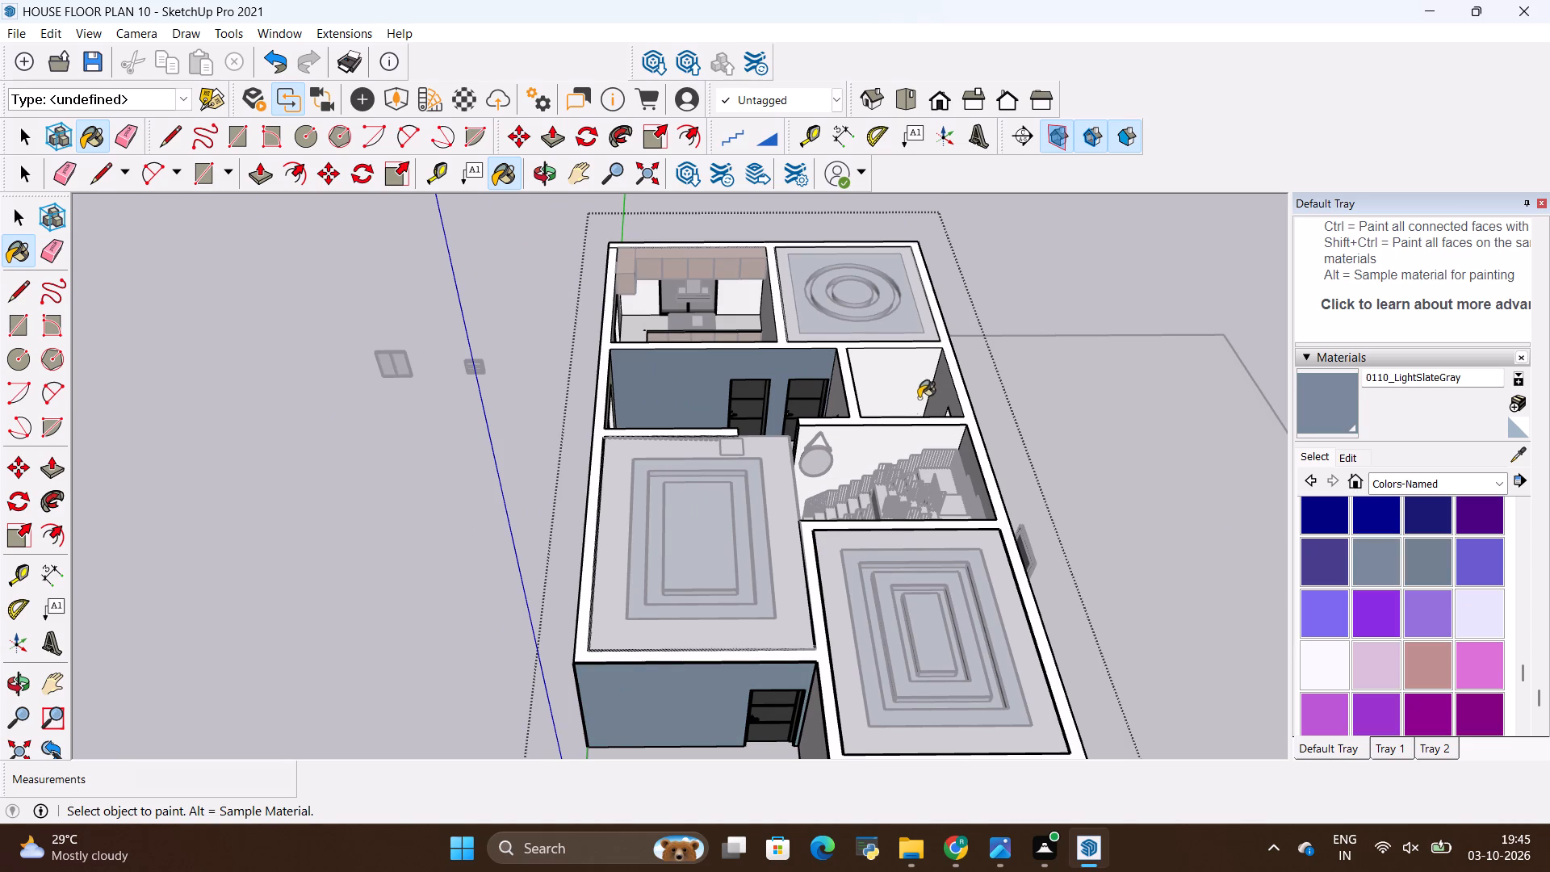
click(927, 393)
Examine the painted walls from the side, the kitchen end and above, and look through the named colours for other shades.
middle_drag(789, 505, 890, 667)
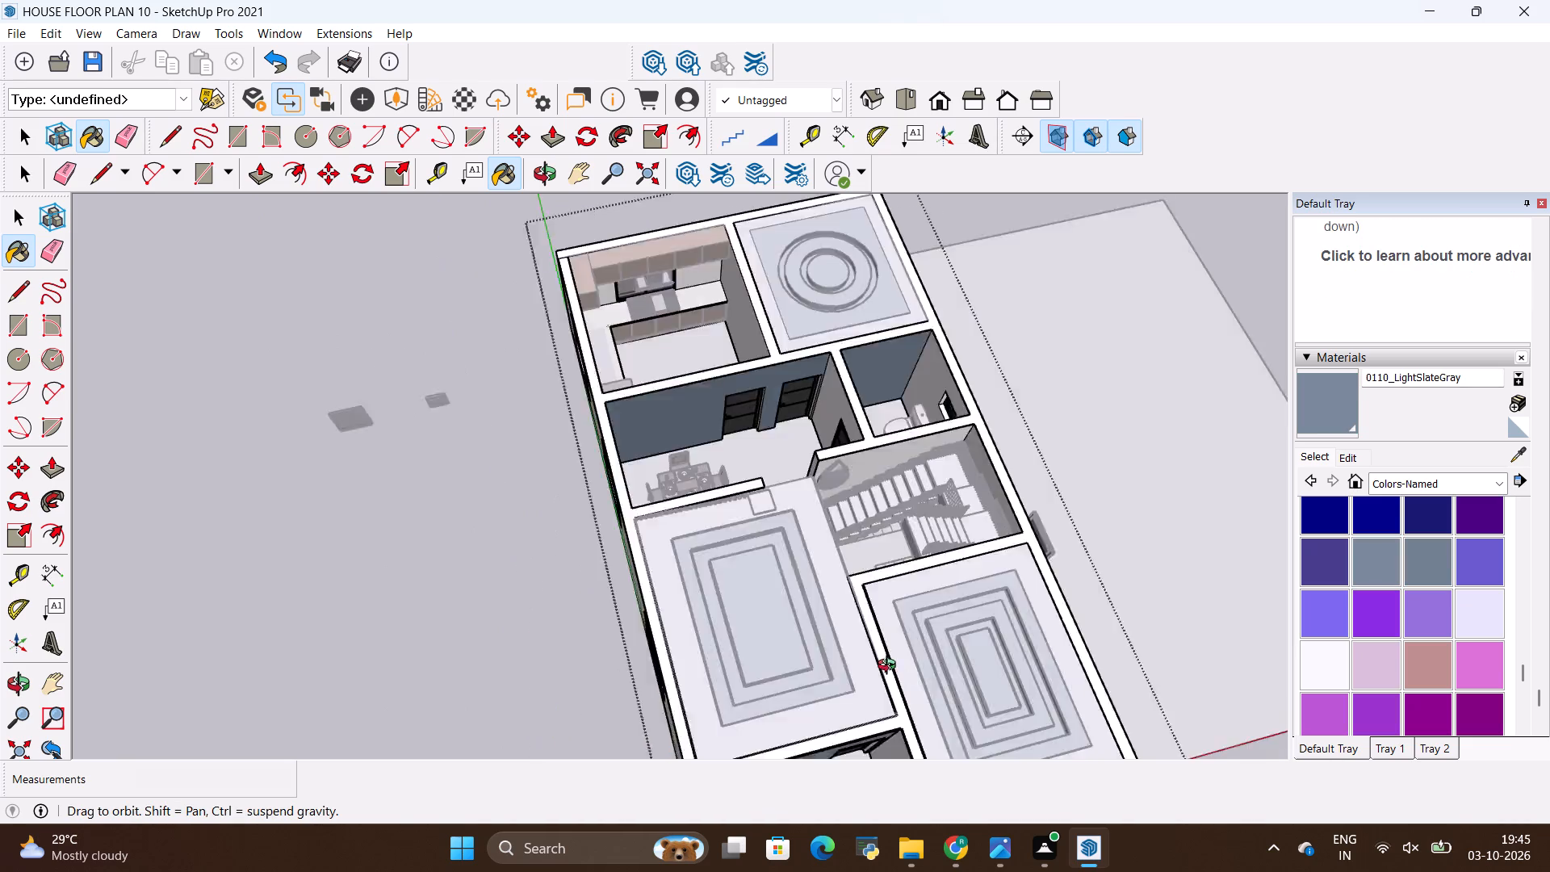
middle_drag(890, 667, 475, 473)
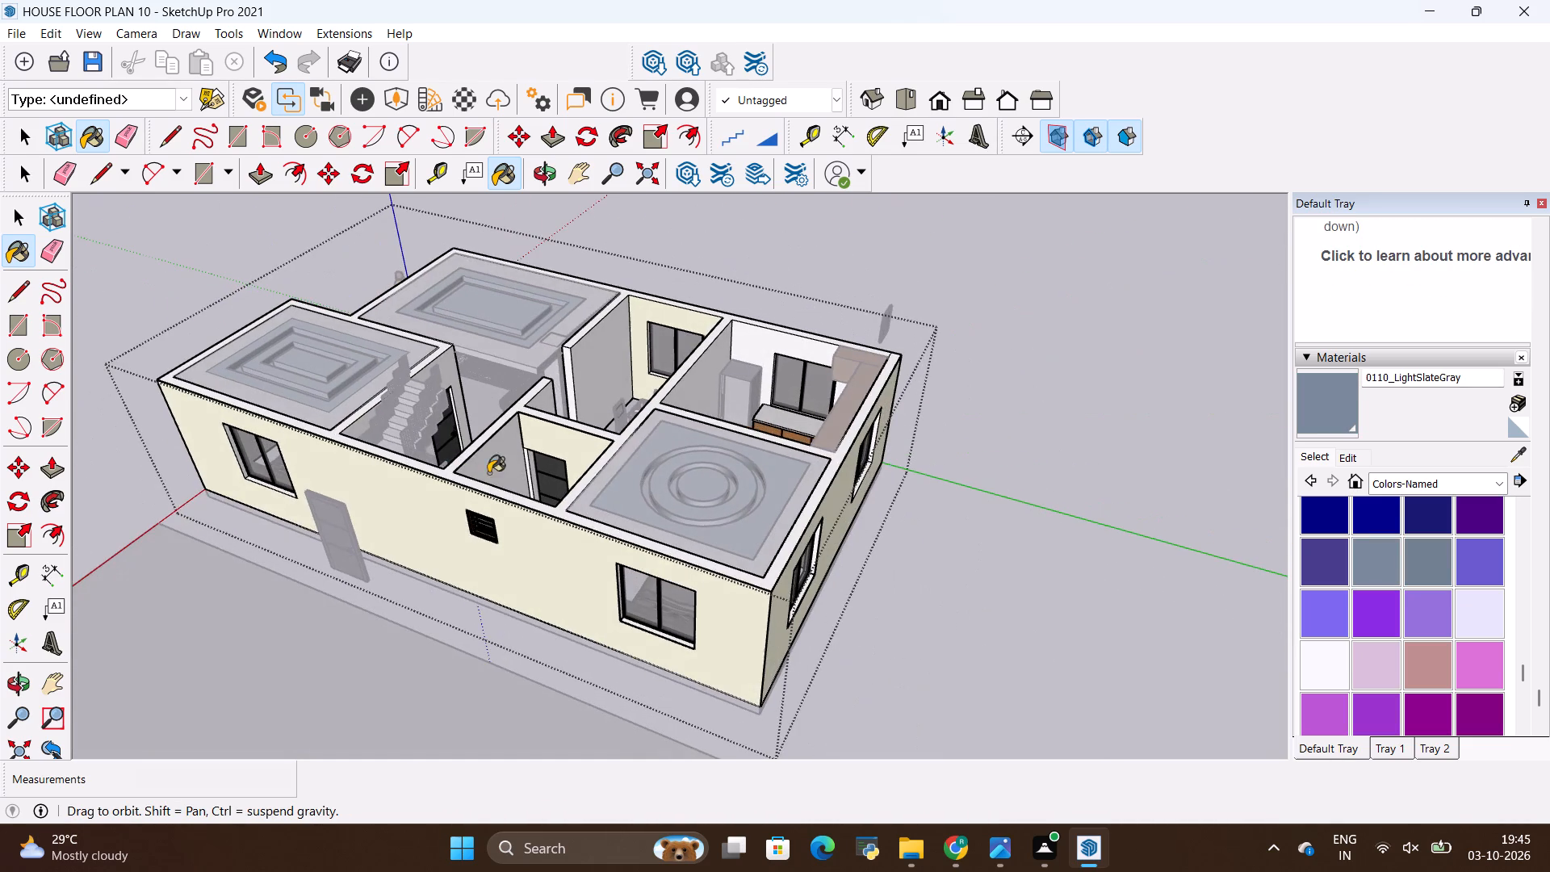
middle_drag(879, 482, 483, 503)
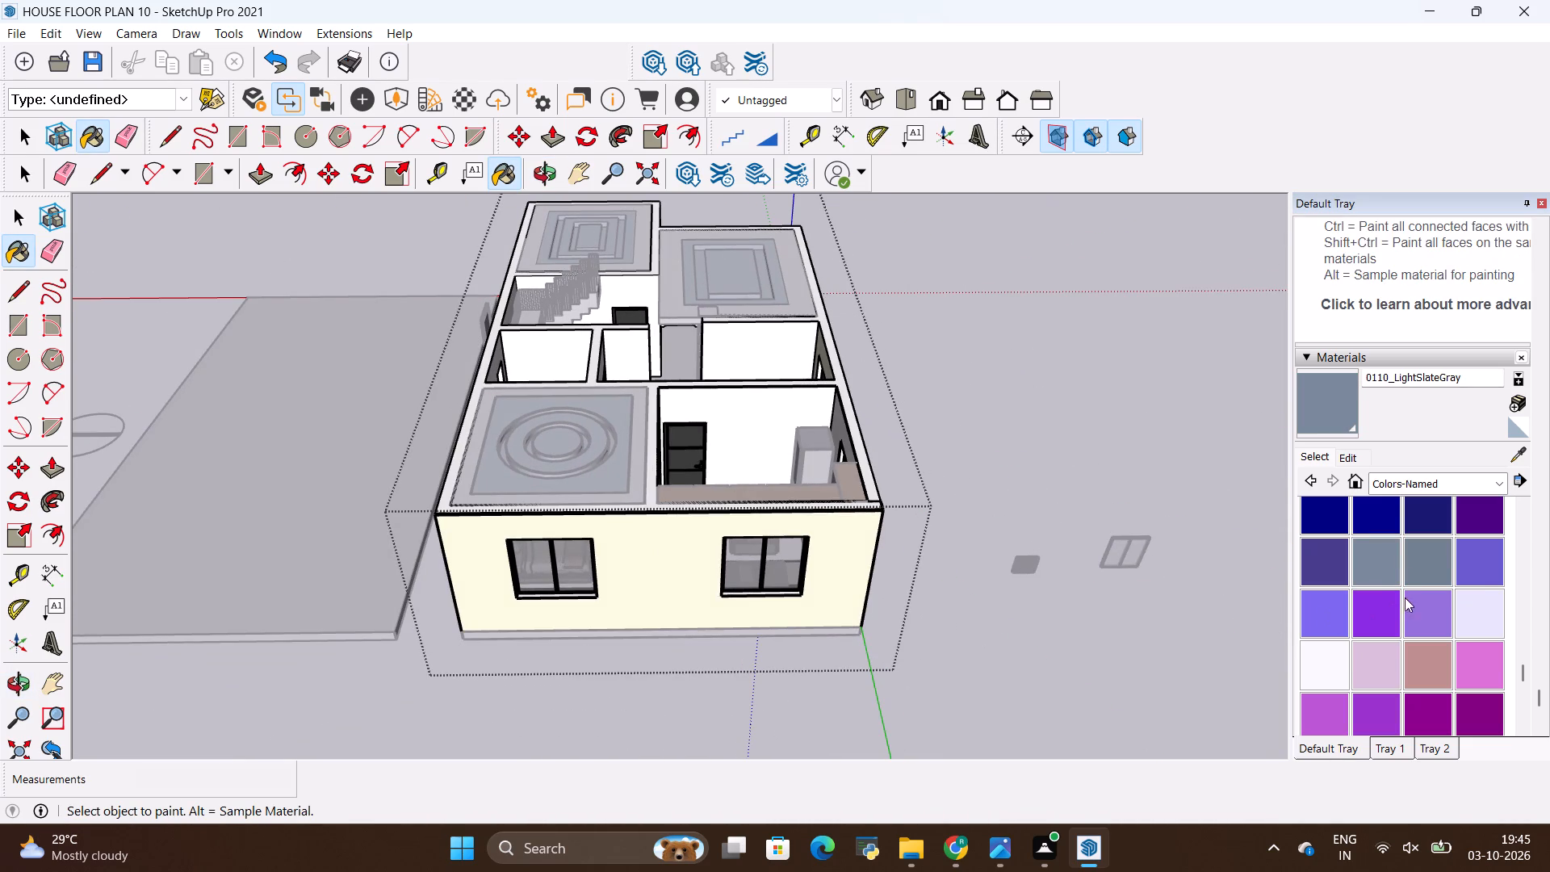
scroll(1429, 610, down, 2)
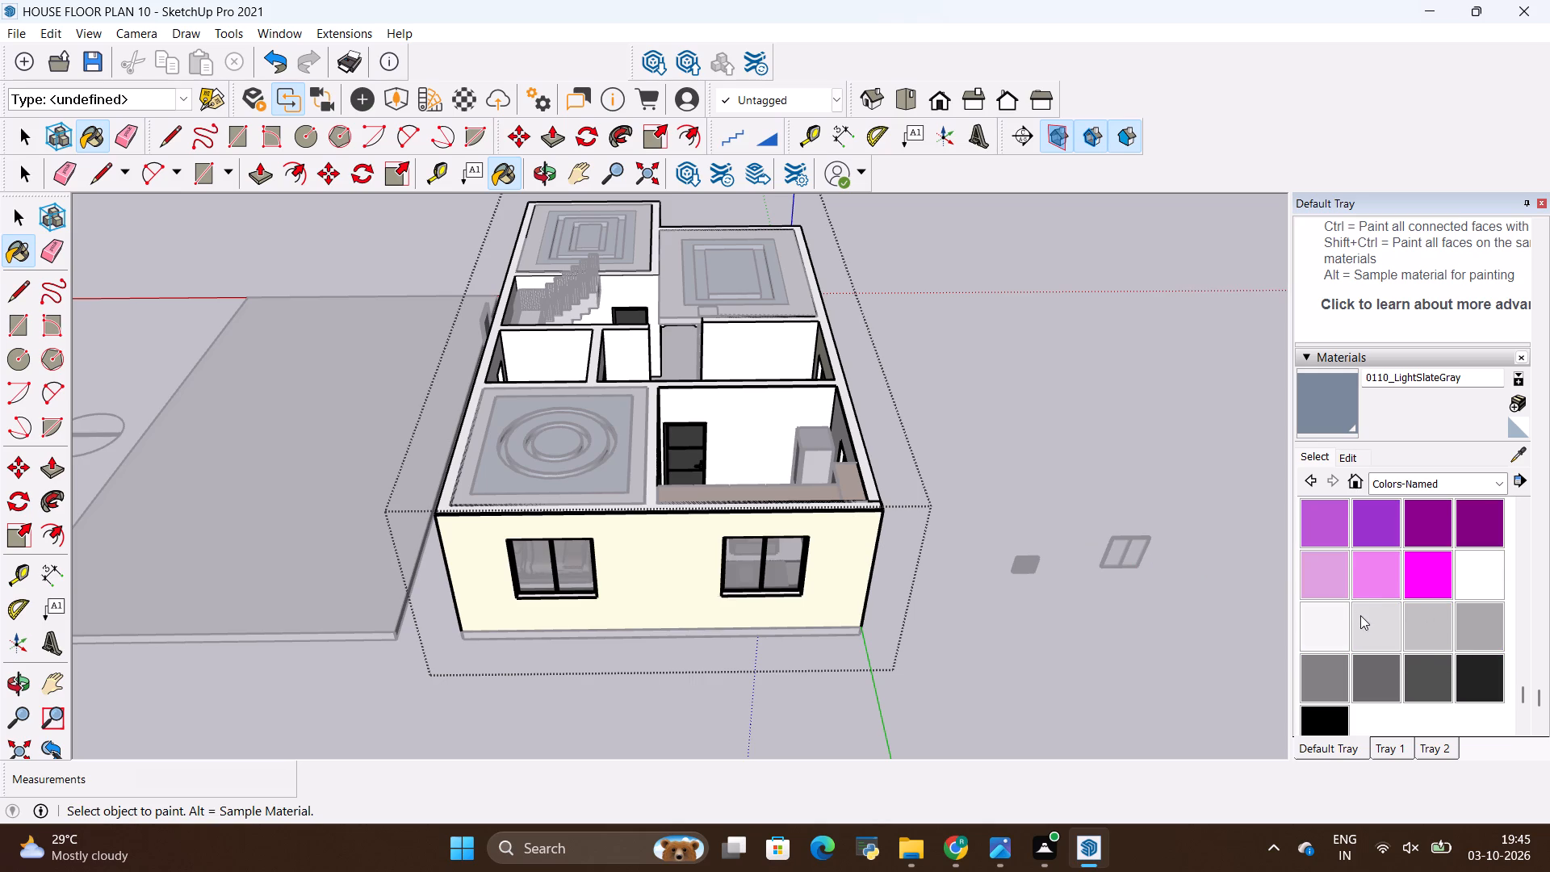
scroll(761, 570, down, 3)
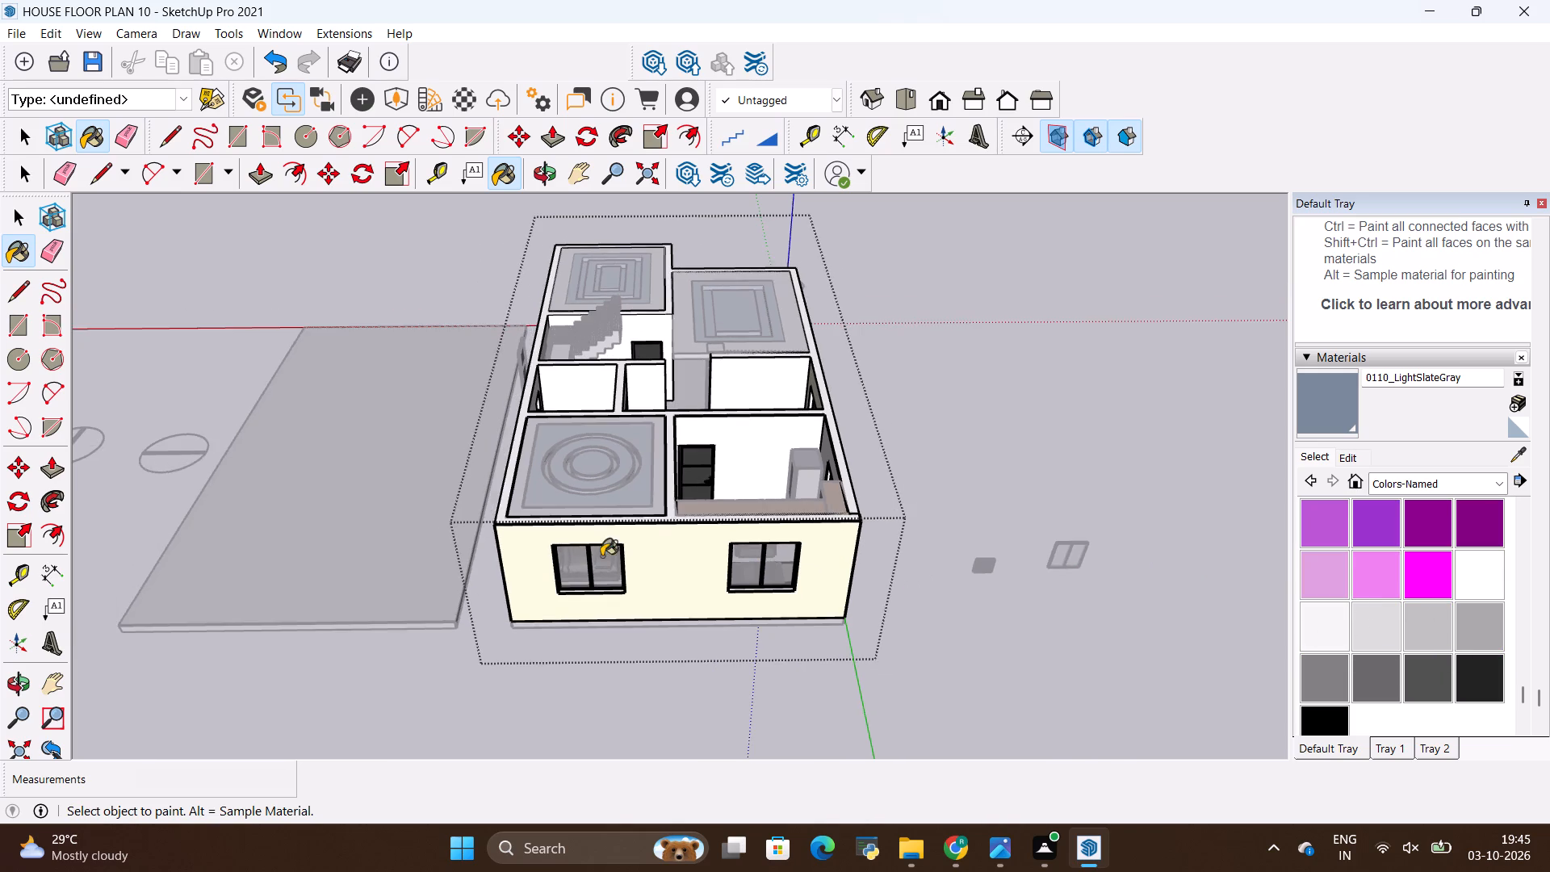
middle_drag(563, 557, 581, 576)
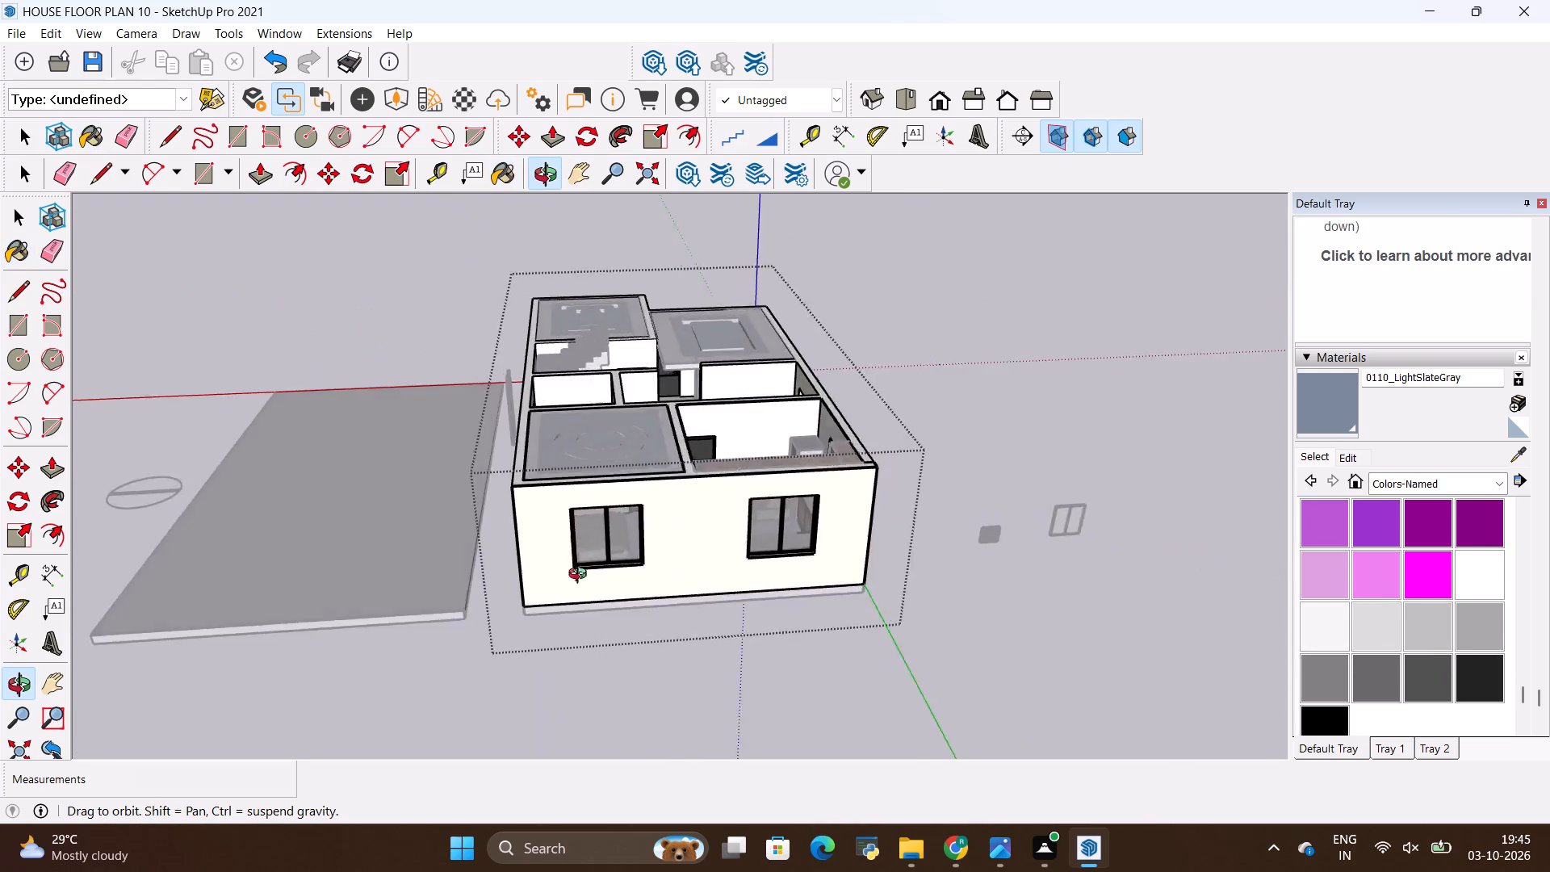
middle_drag(581, 576, 631, 731)
scroll(643, 690, down, 4)
scroll(672, 662, up, 4)
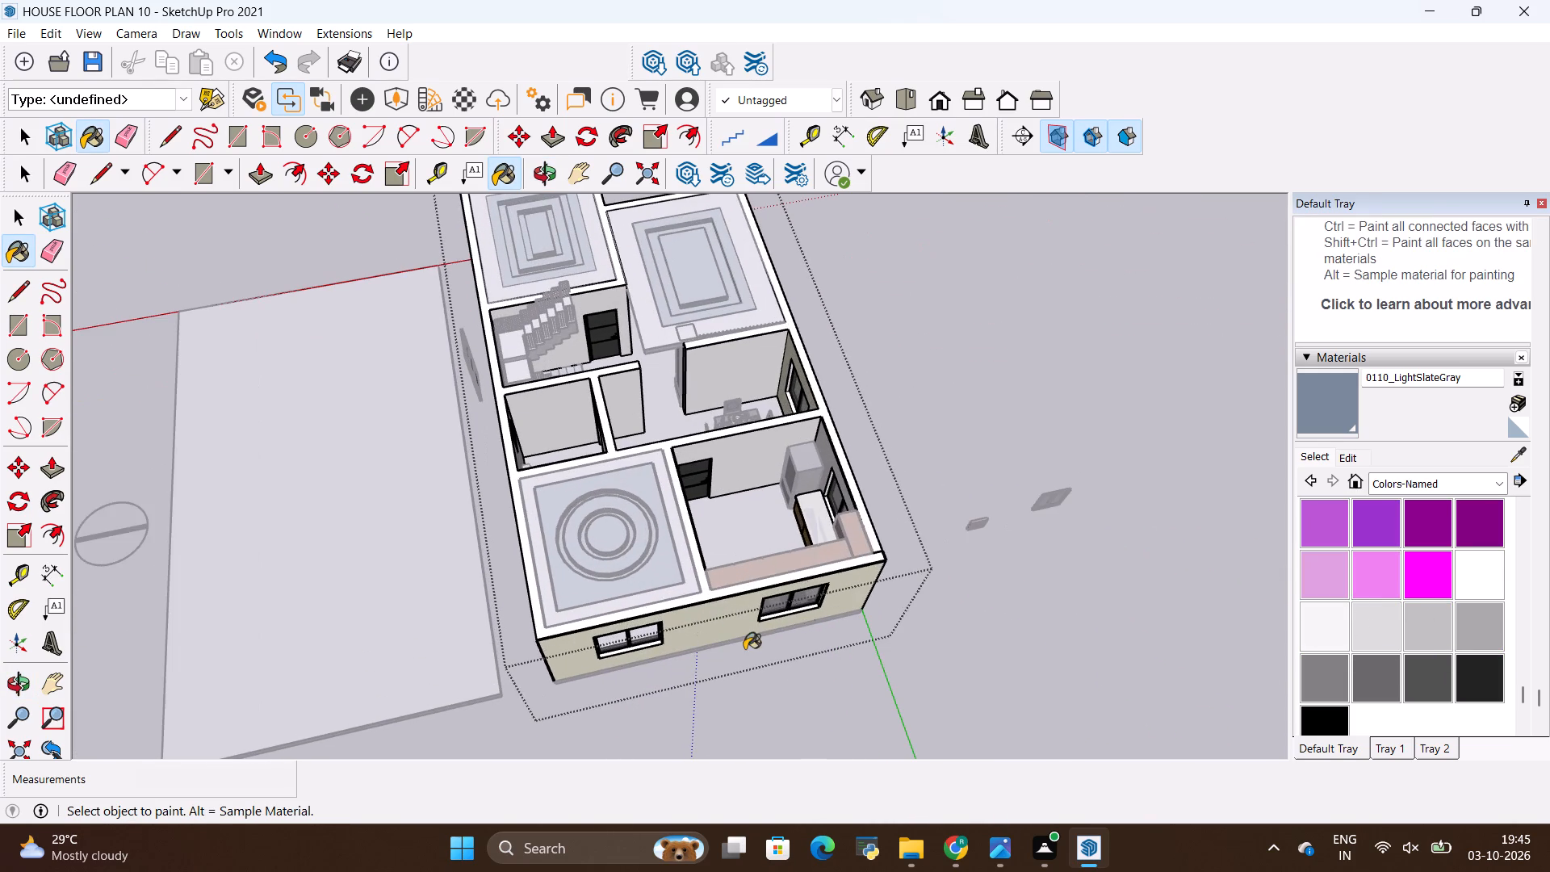
middle_drag(744, 649, 667, 520)
scroll(744, 649, up, 1)
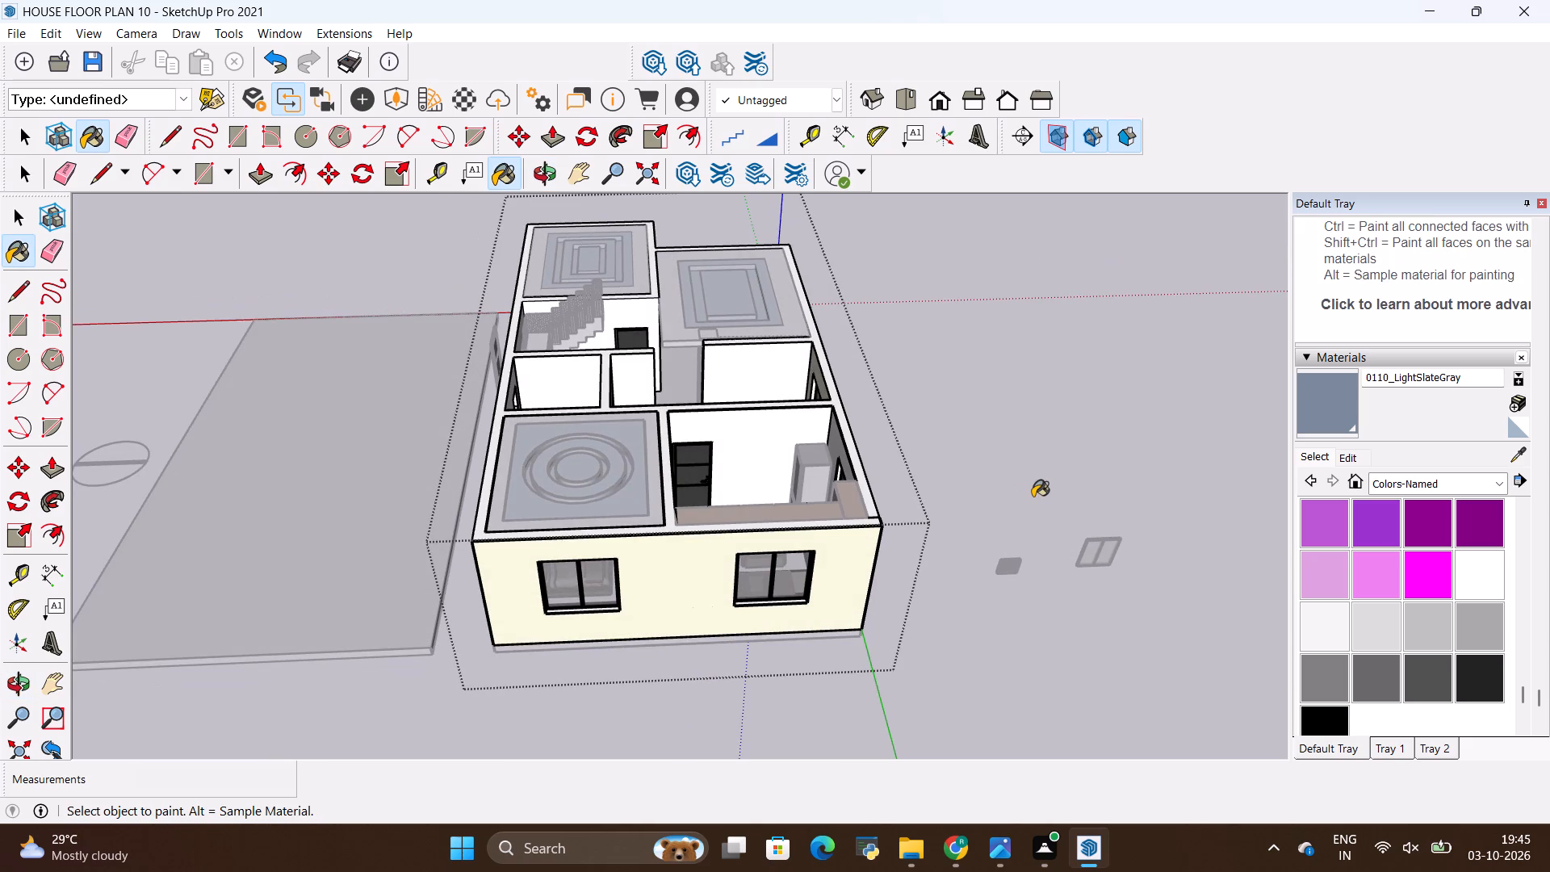
End painting and close the house group that is open for editing.
key(space)
click(1033, 497)
Examine the finished house and the slab beside it from above, at eye level and from the kitchen and entrance sides.
scroll(772, 483, down, 6)
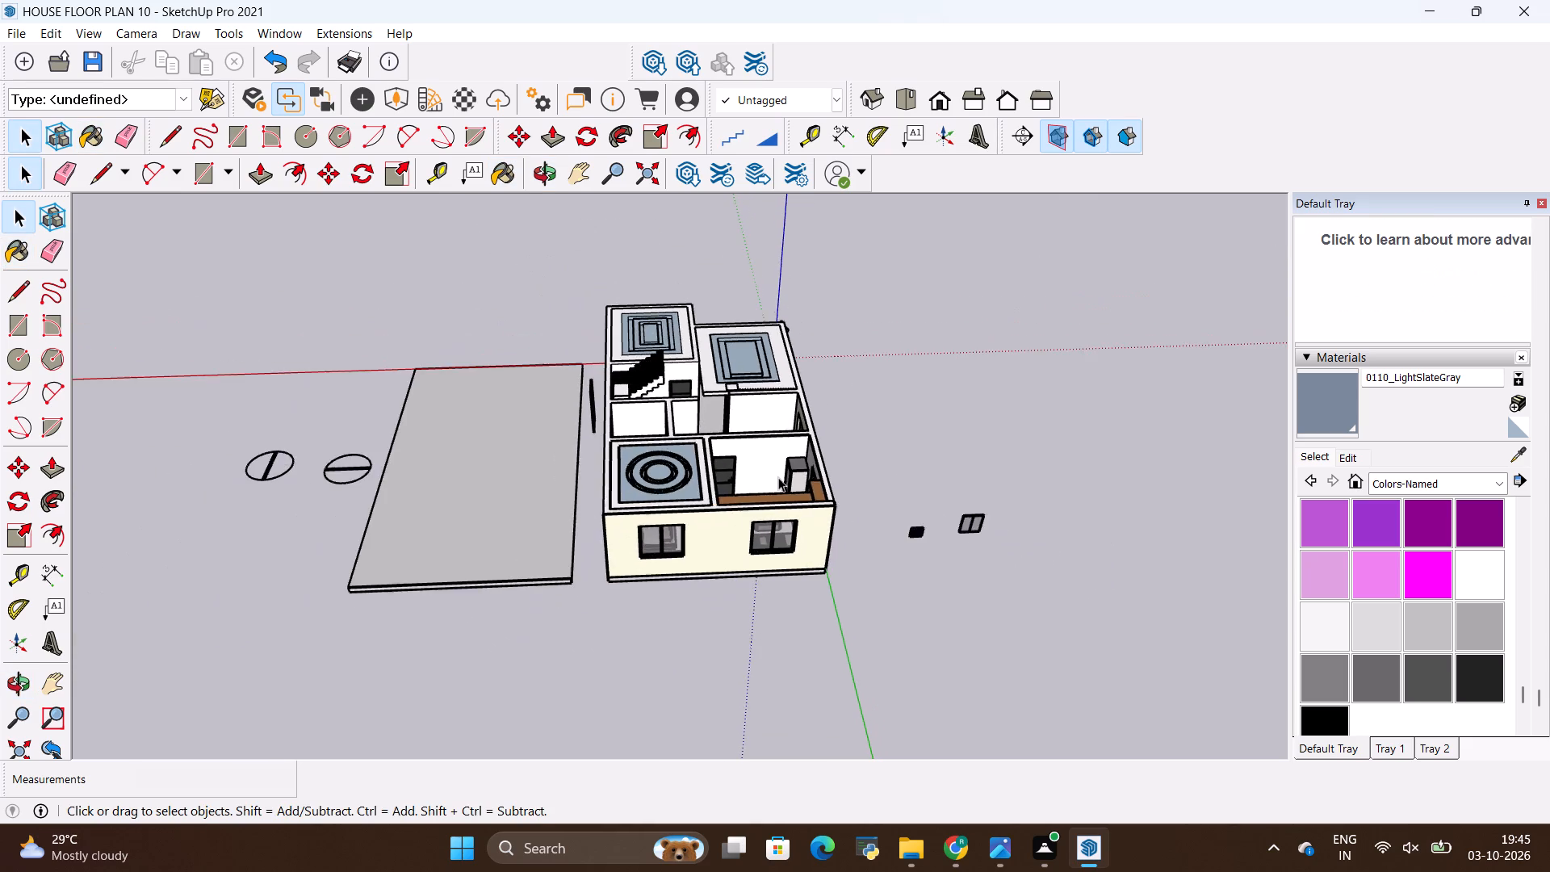
scroll(785, 455, up, 7)
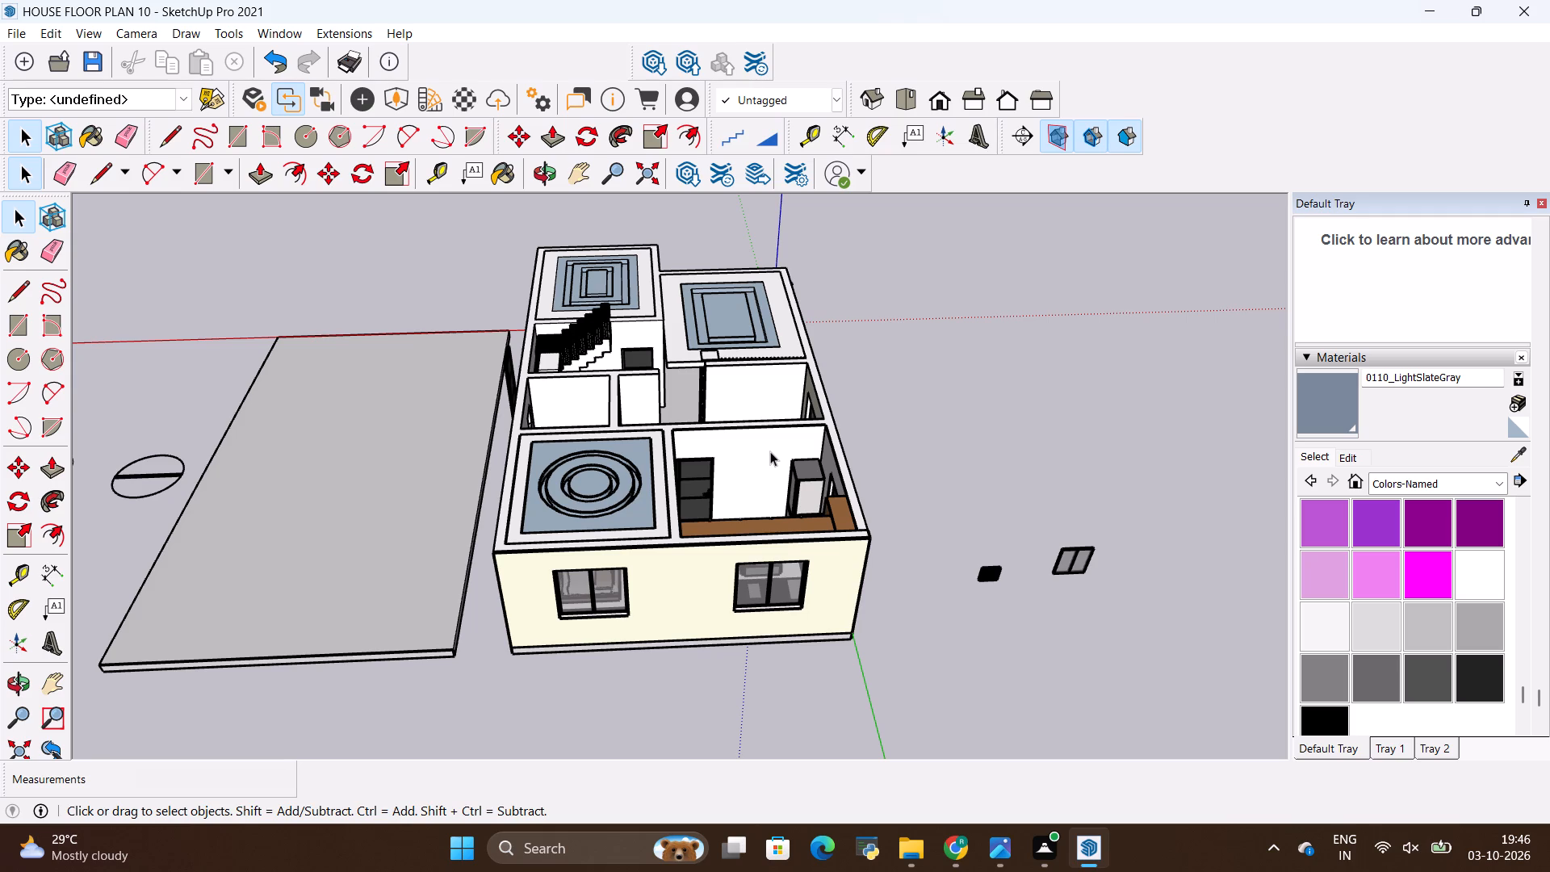
scroll(544, 613, down, 2)
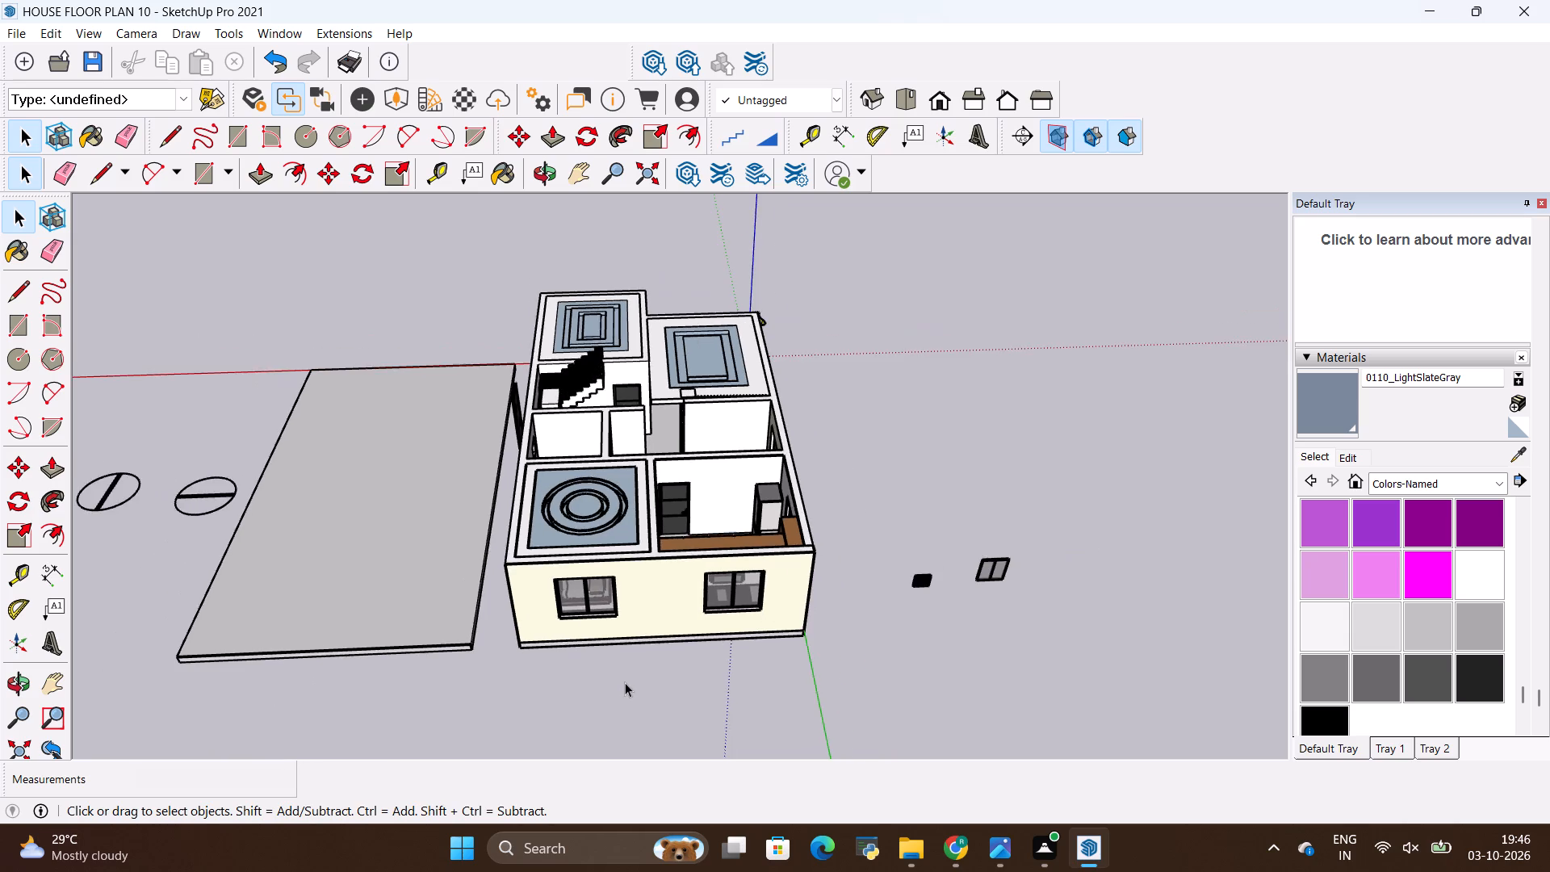
scroll(625, 682, down, 5)
middle_drag(806, 488, 563, 426)
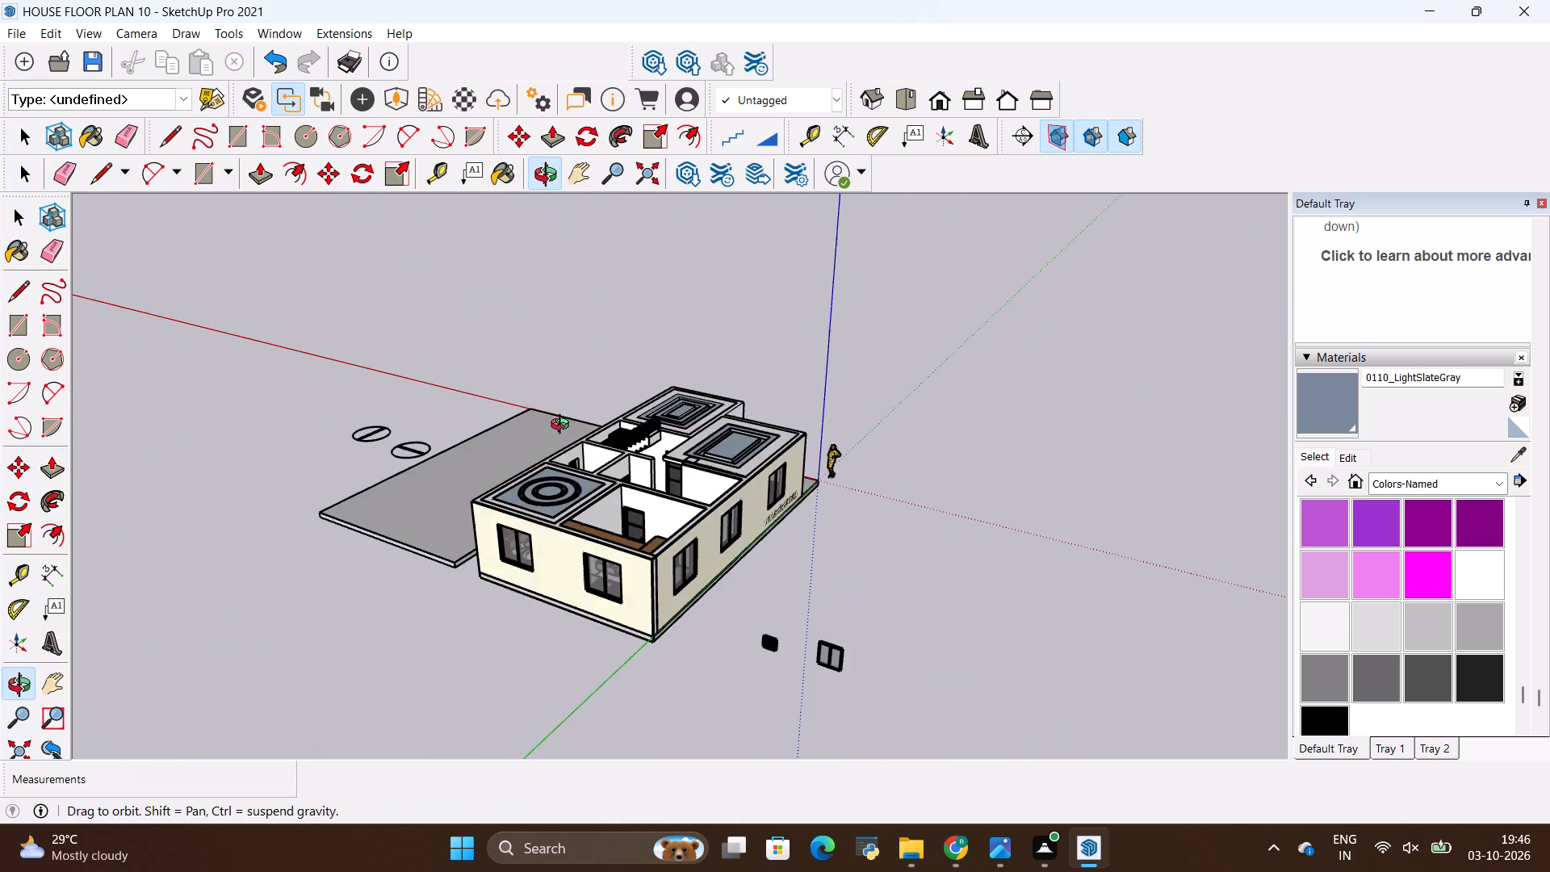
middle_drag(563, 426, 956, 430)
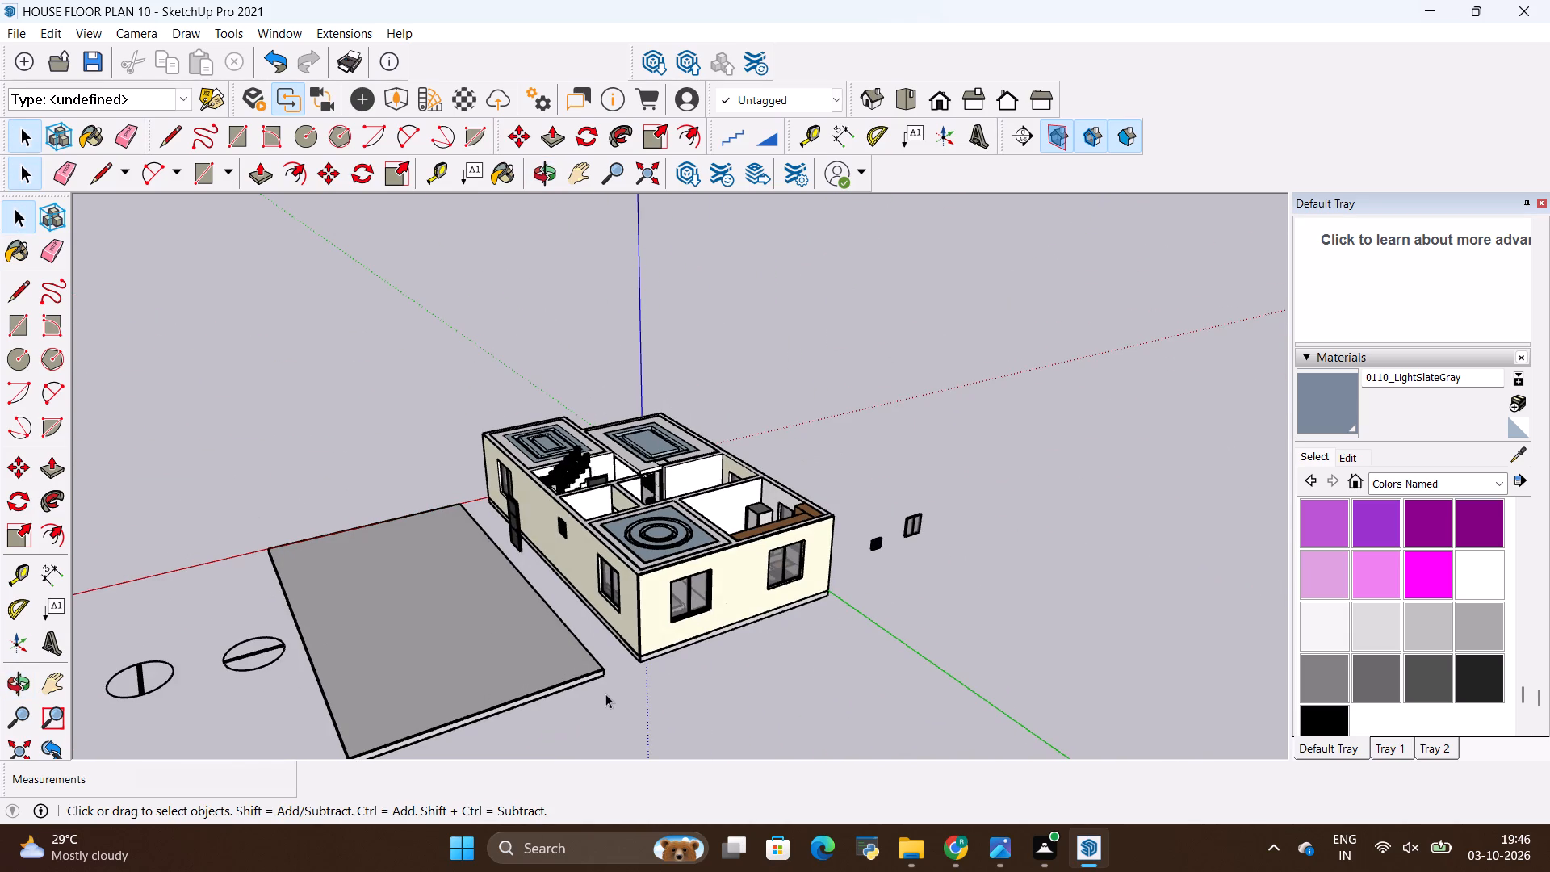
scroll(603, 698, up, 3)
scroll(632, 652, down, 5)
scroll(883, 489, down, 4)
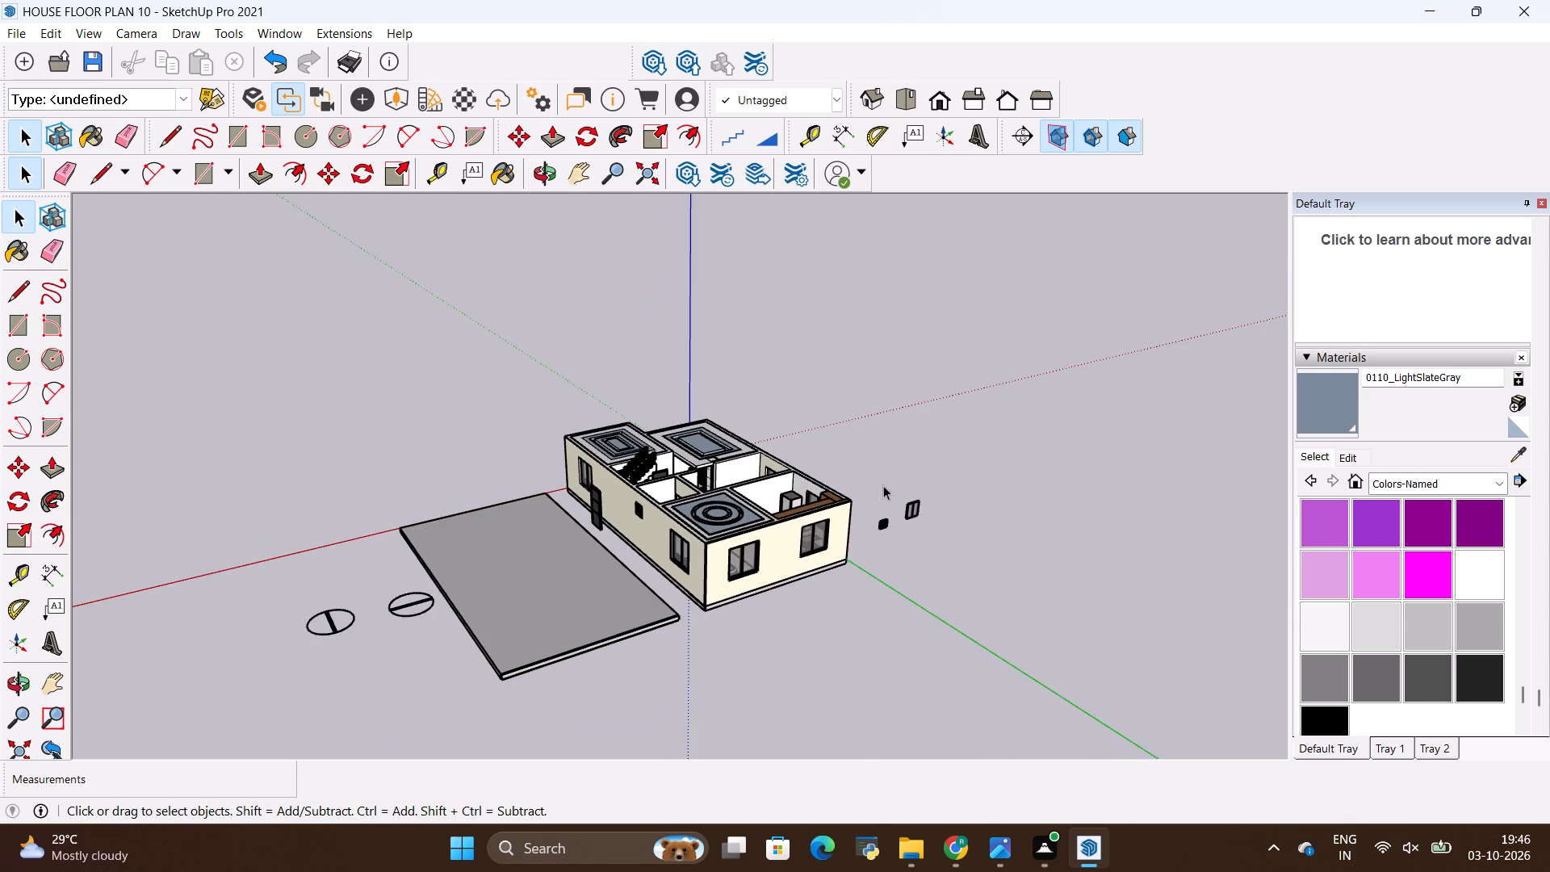
middle_drag(903, 461, 743, 644)
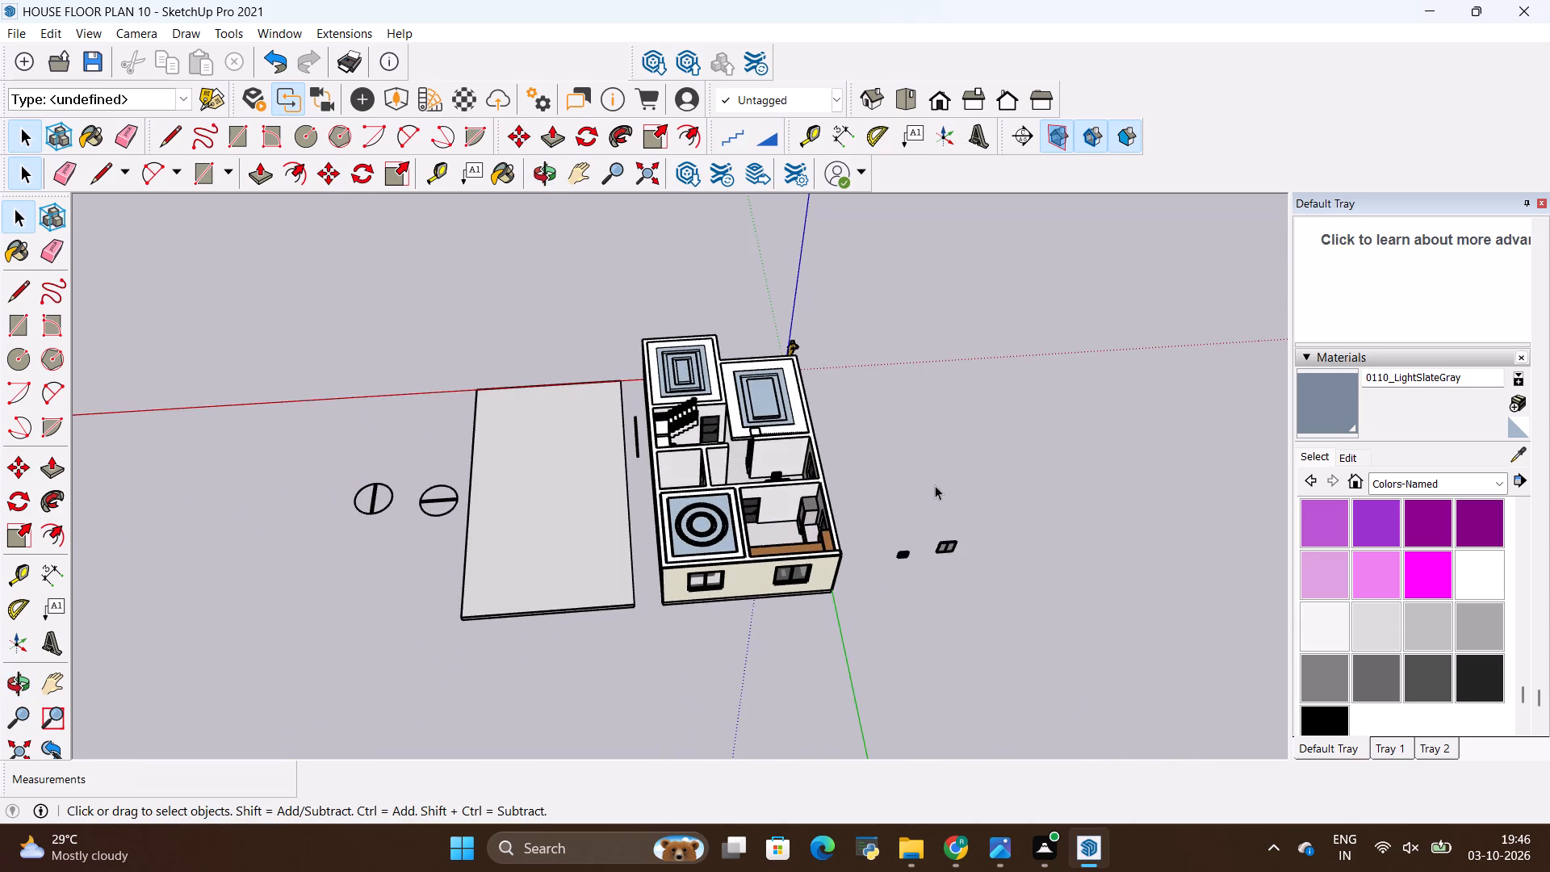
middle_drag(935, 486, 894, 512)
scroll(920, 496, down, 4)
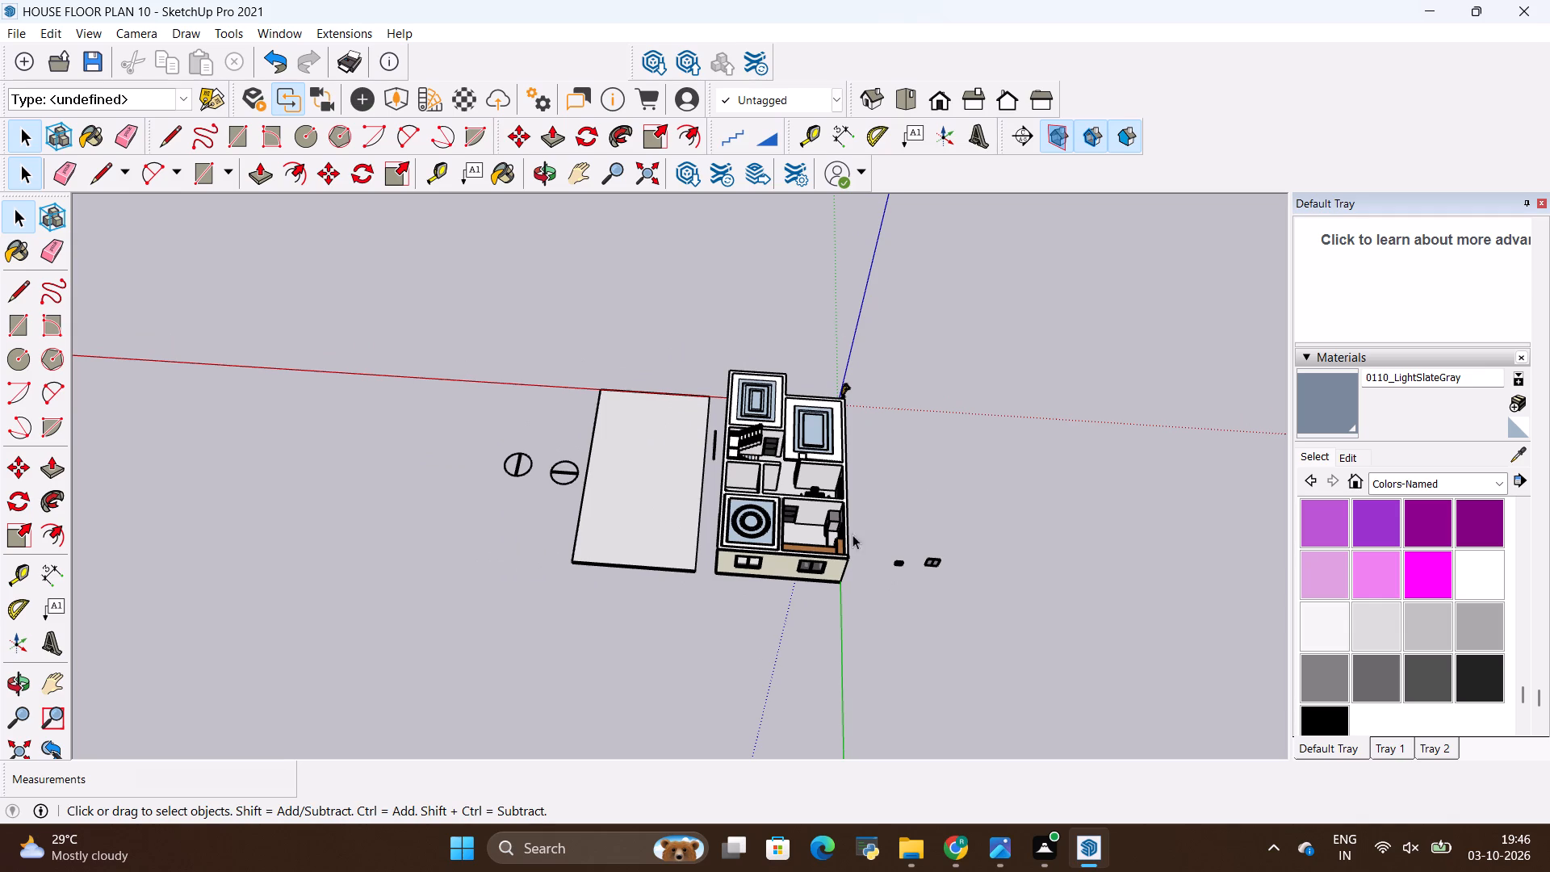
middle_drag(626, 543, 1033, 467)
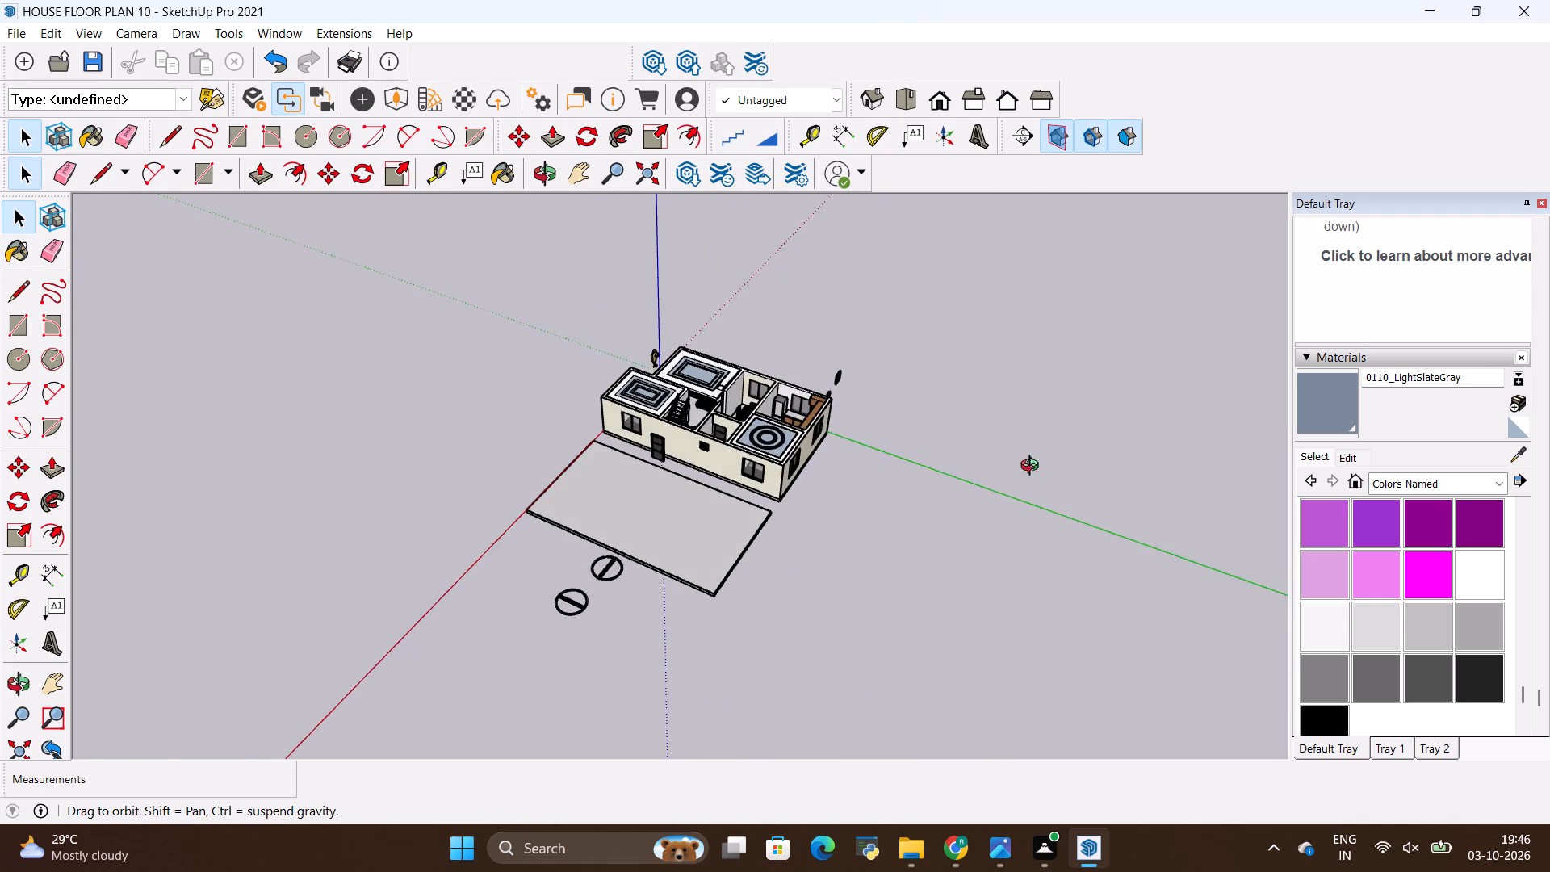
middle_drag(1033, 467, 776, 523)
scroll(713, 392, up, 2)
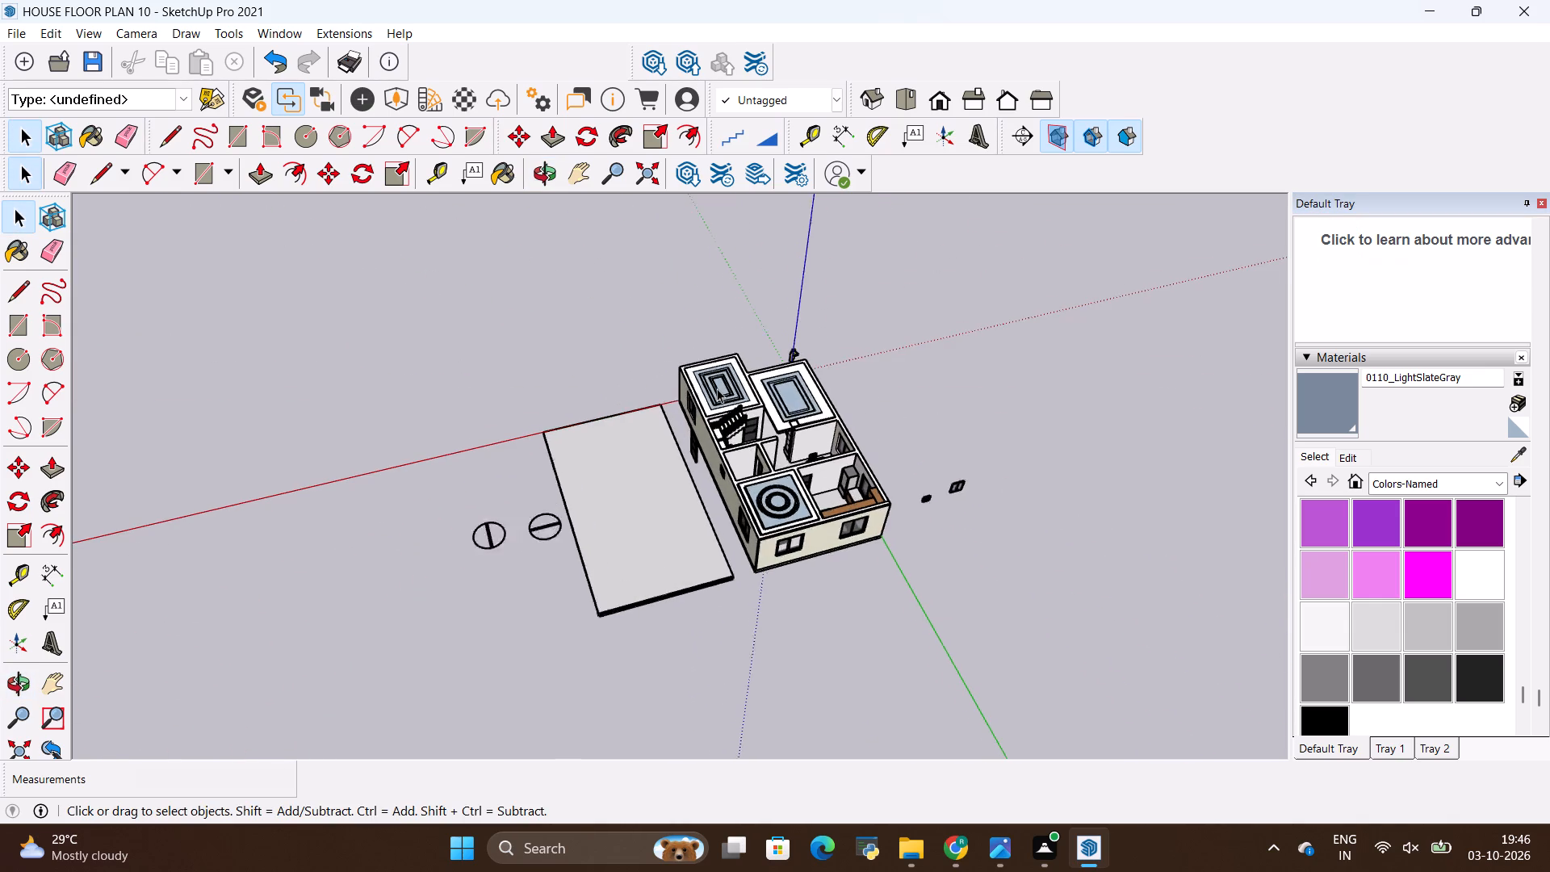
scroll(717, 388, up, 4)
scroll(739, 462, down, 4)
middle_drag(710, 582, 724, 588)
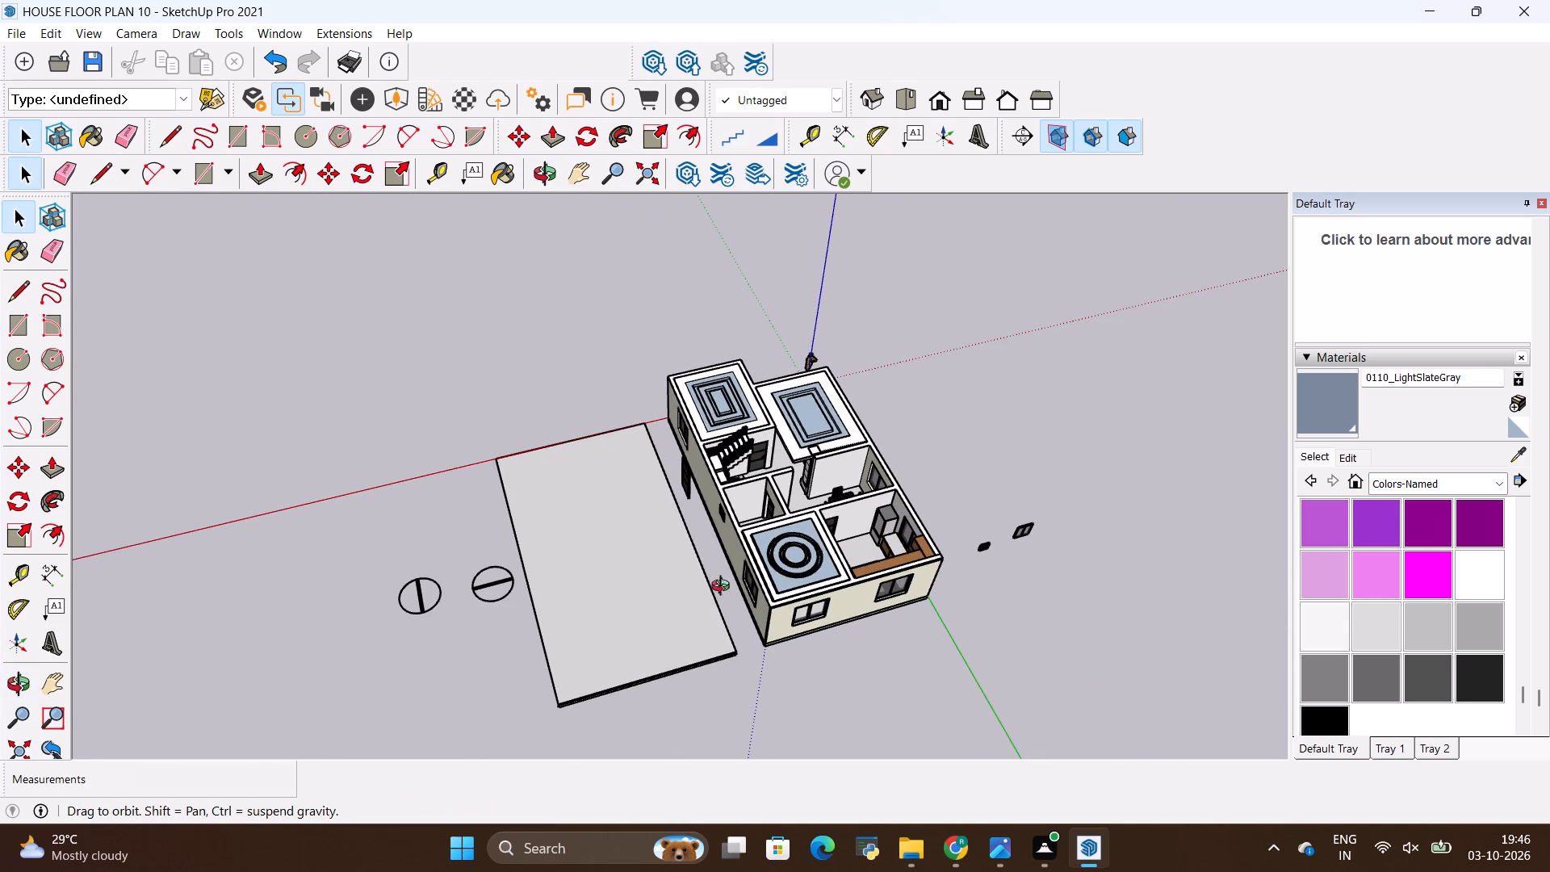
middle_drag(724, 588, 949, 439)
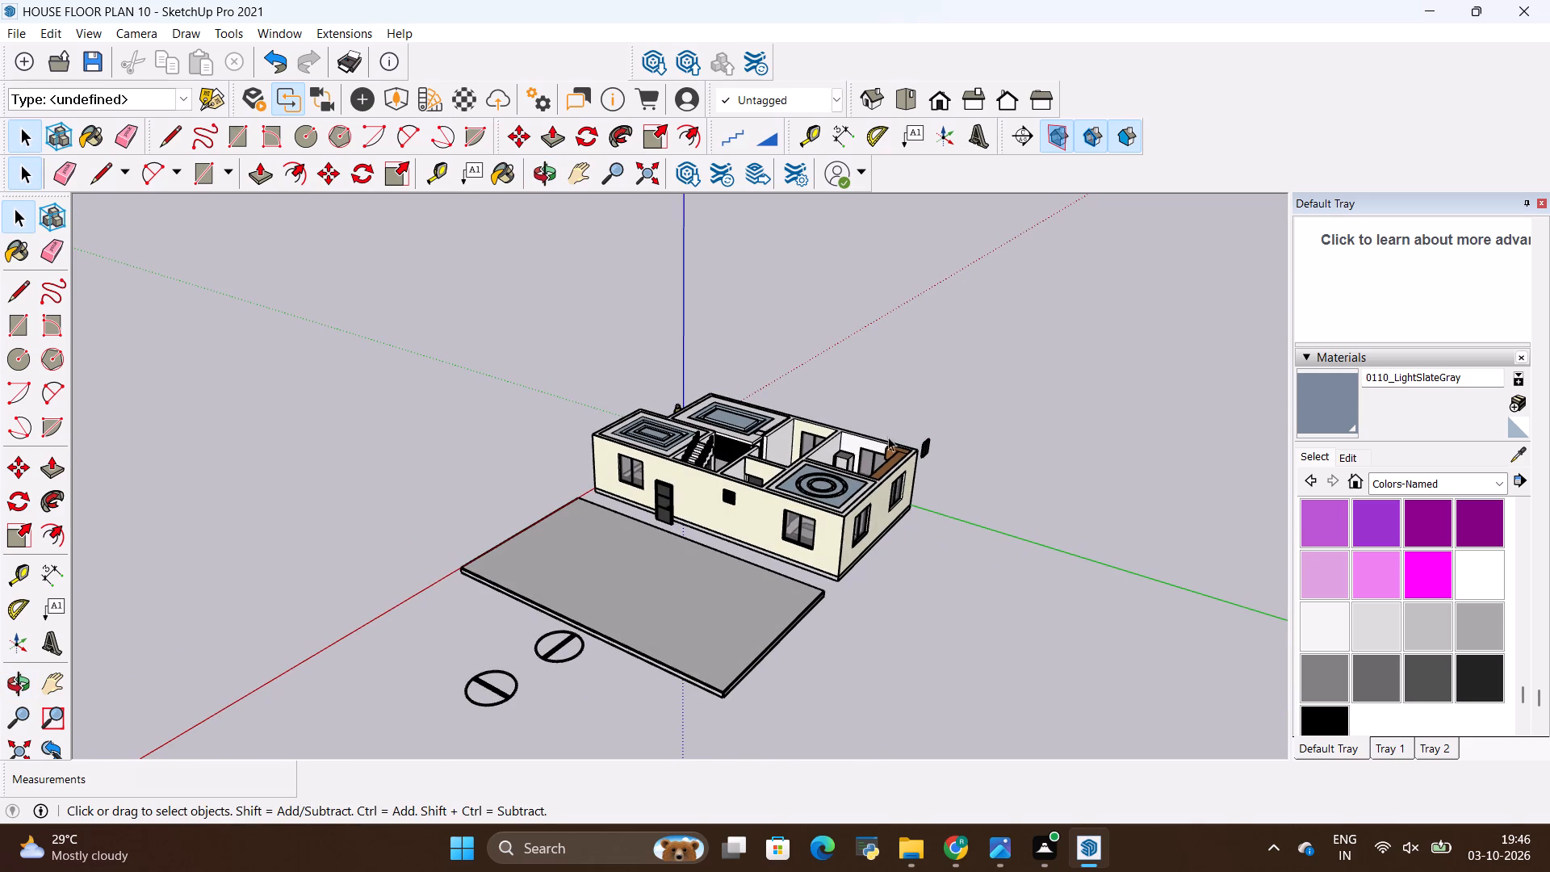
middle_drag(872, 442, 593, 522)
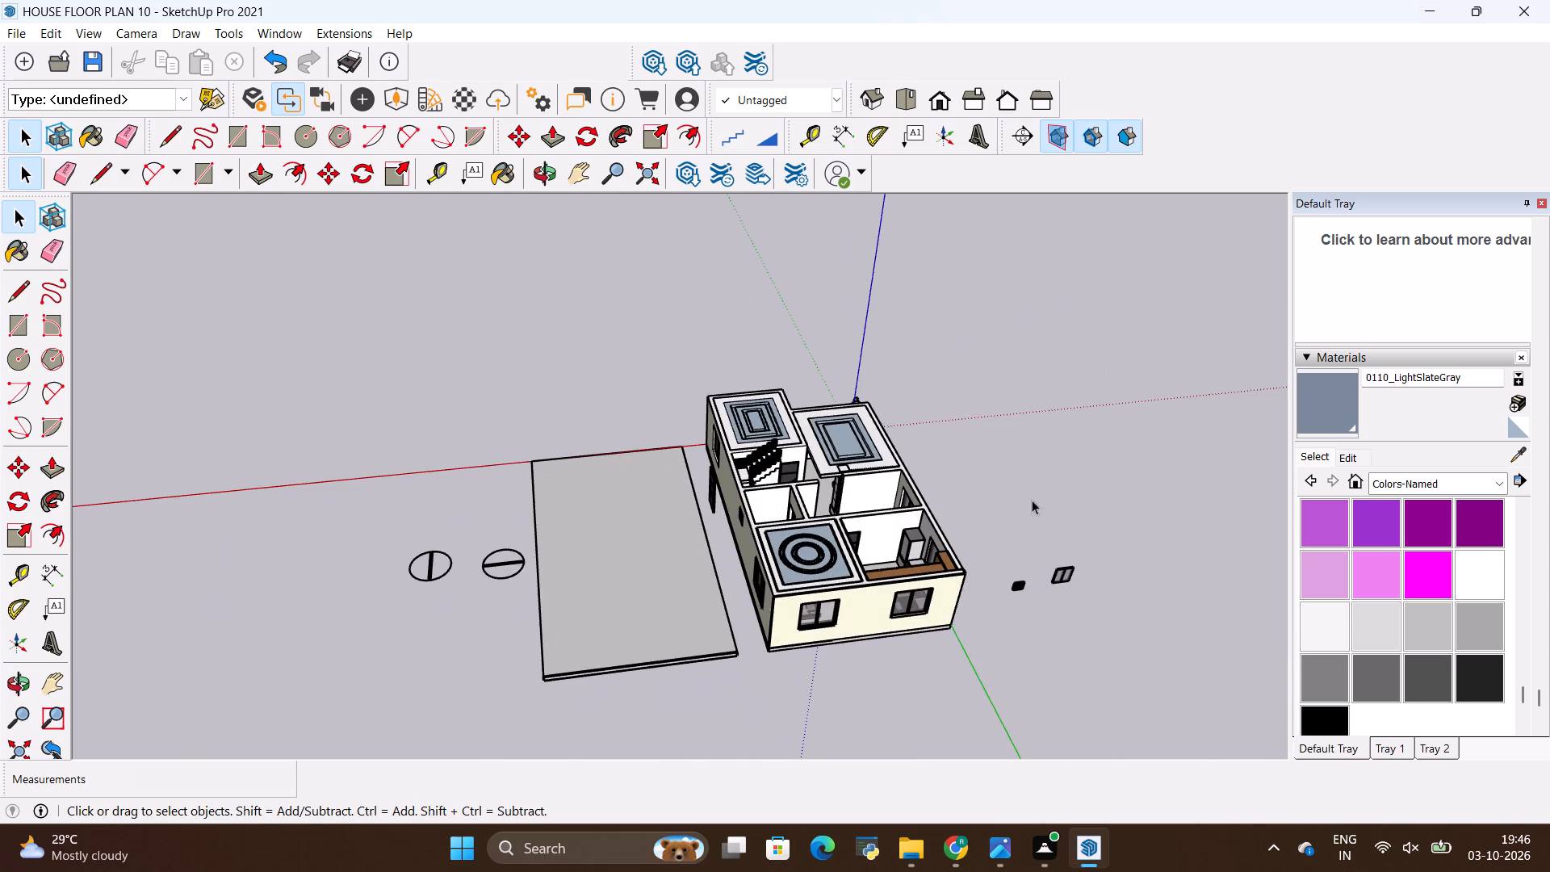
scroll(840, 497, up, 3)
scroll(787, 590, up, 4)
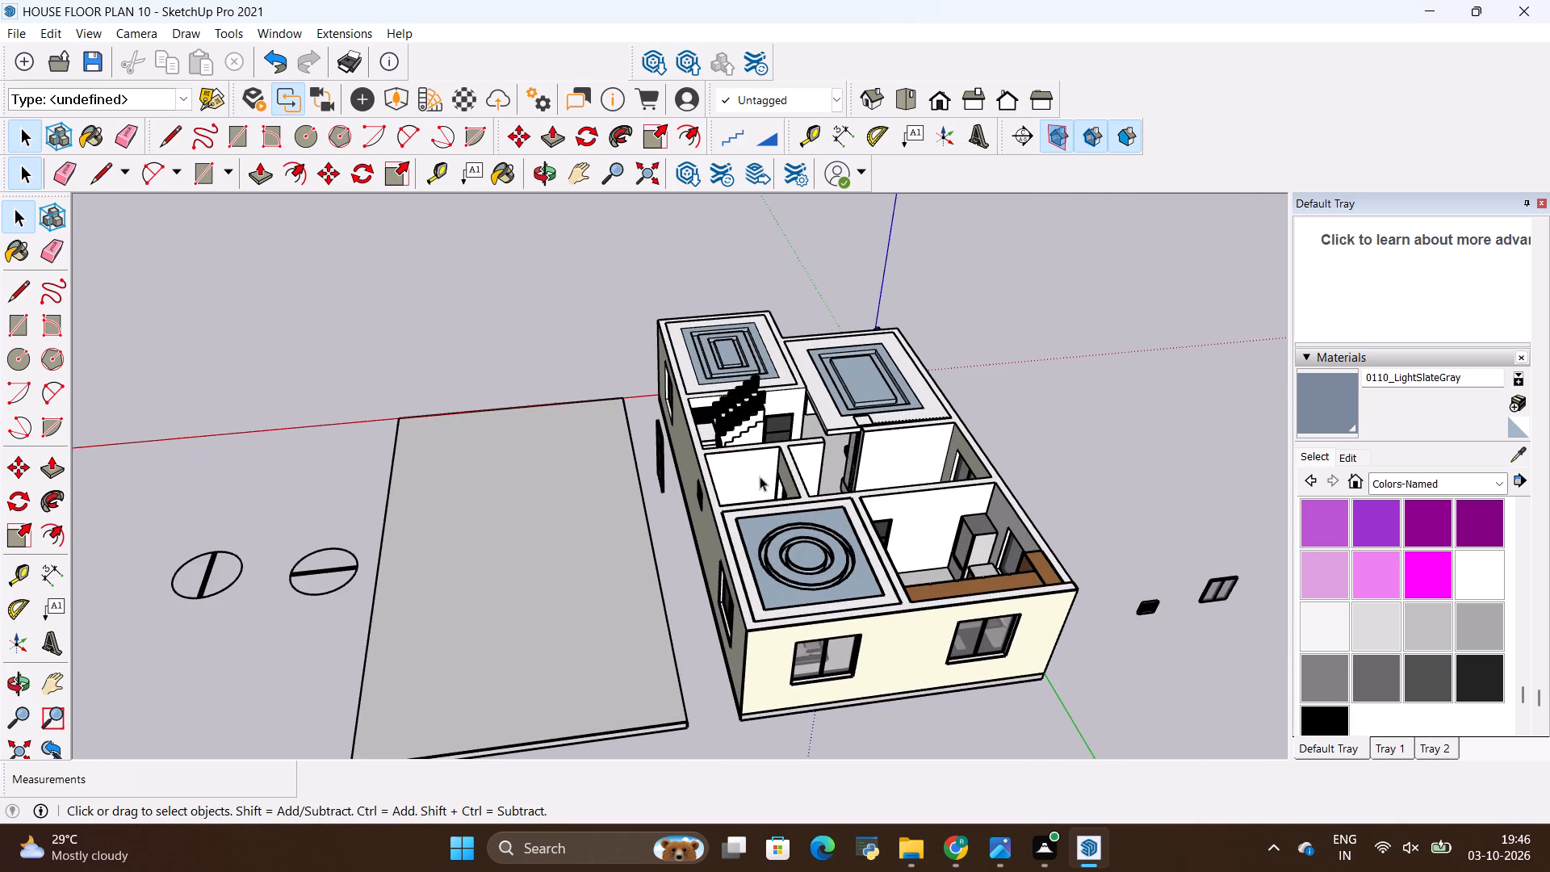
scroll(760, 476, down, 4)
middle_drag(811, 632, 857, 377)
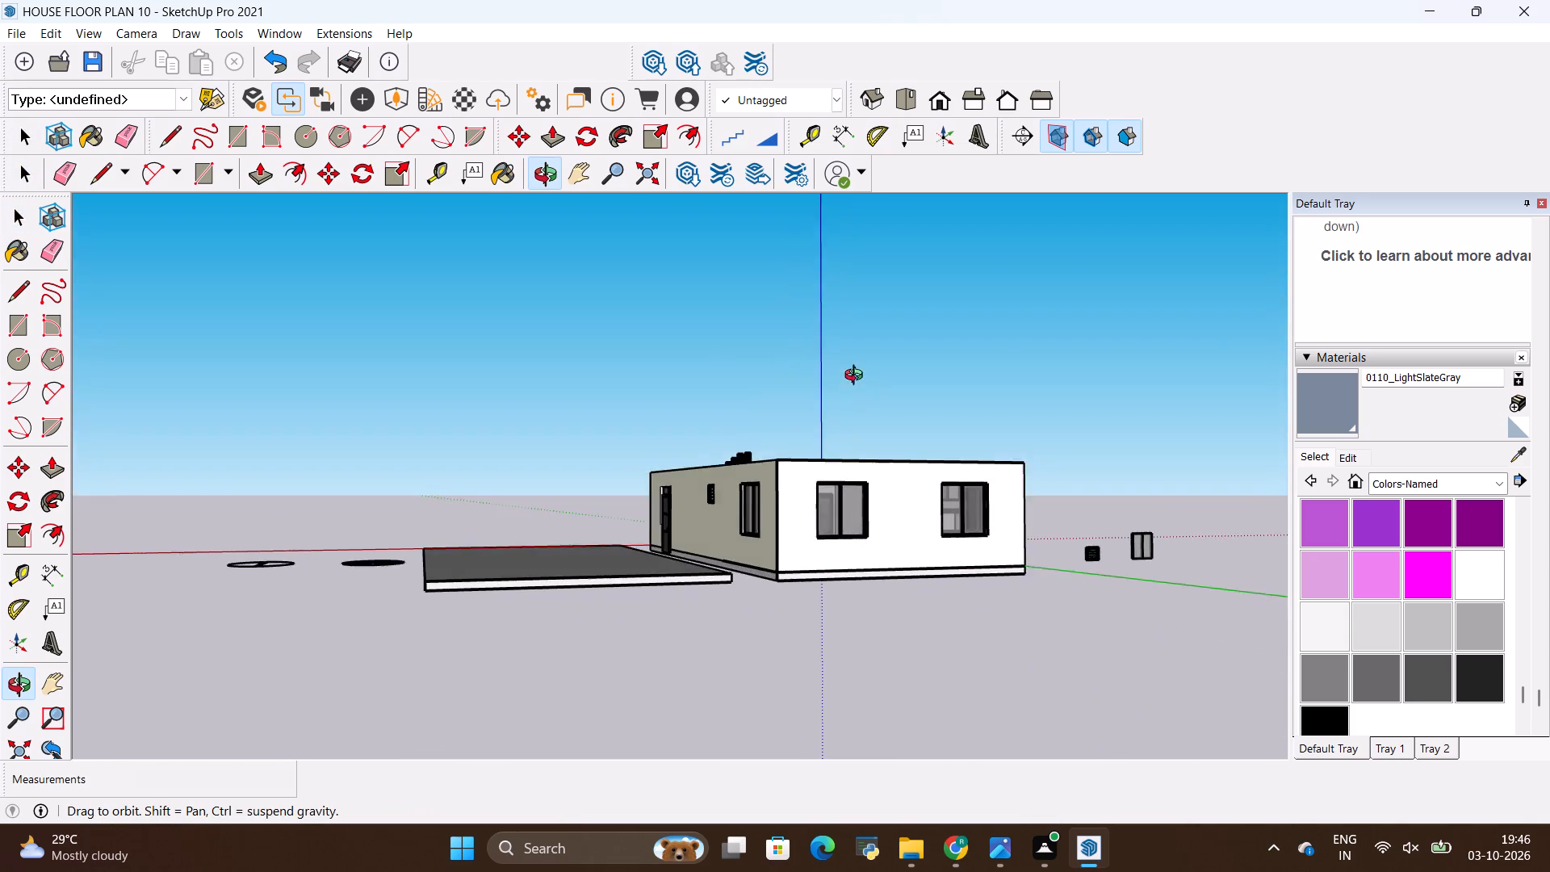
middle_drag(857, 377, 860, 664)
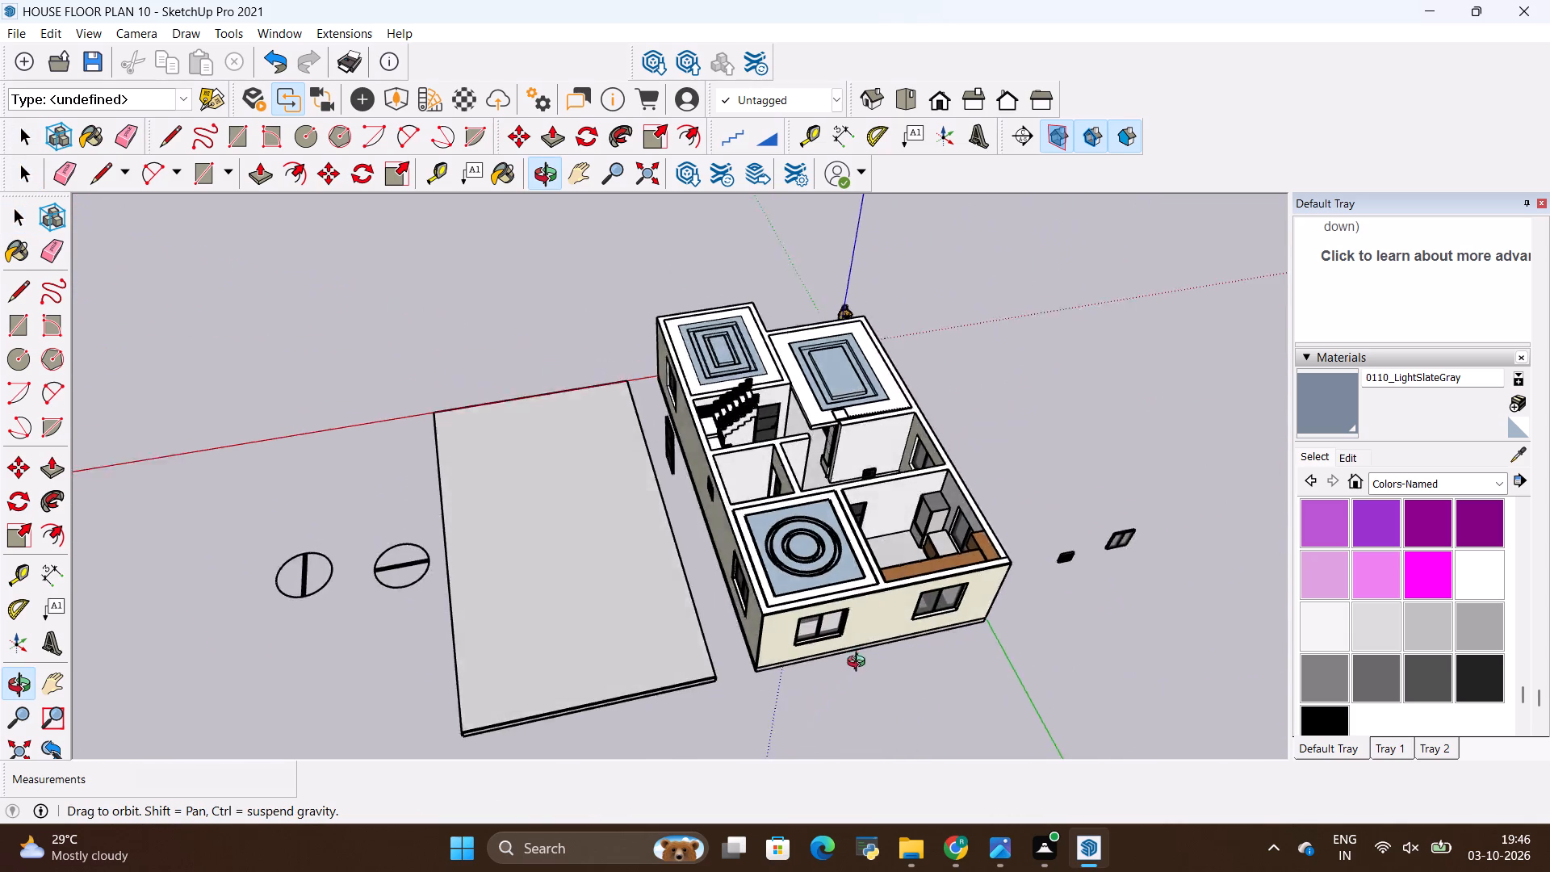
middle_drag(860, 664, 904, 640)
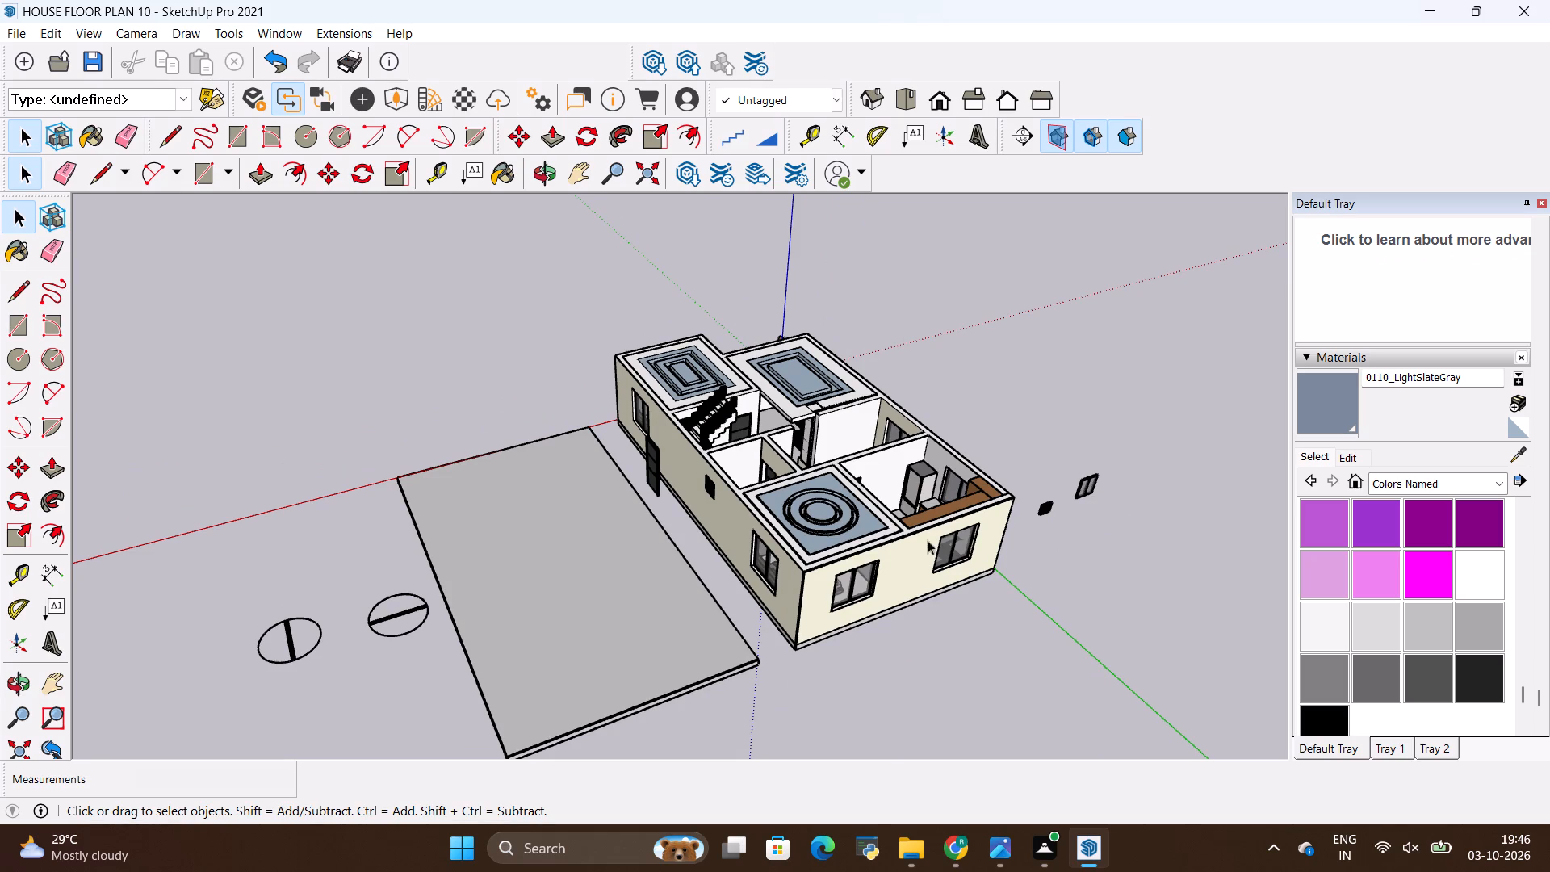
middle_drag(814, 634, 802, 649)
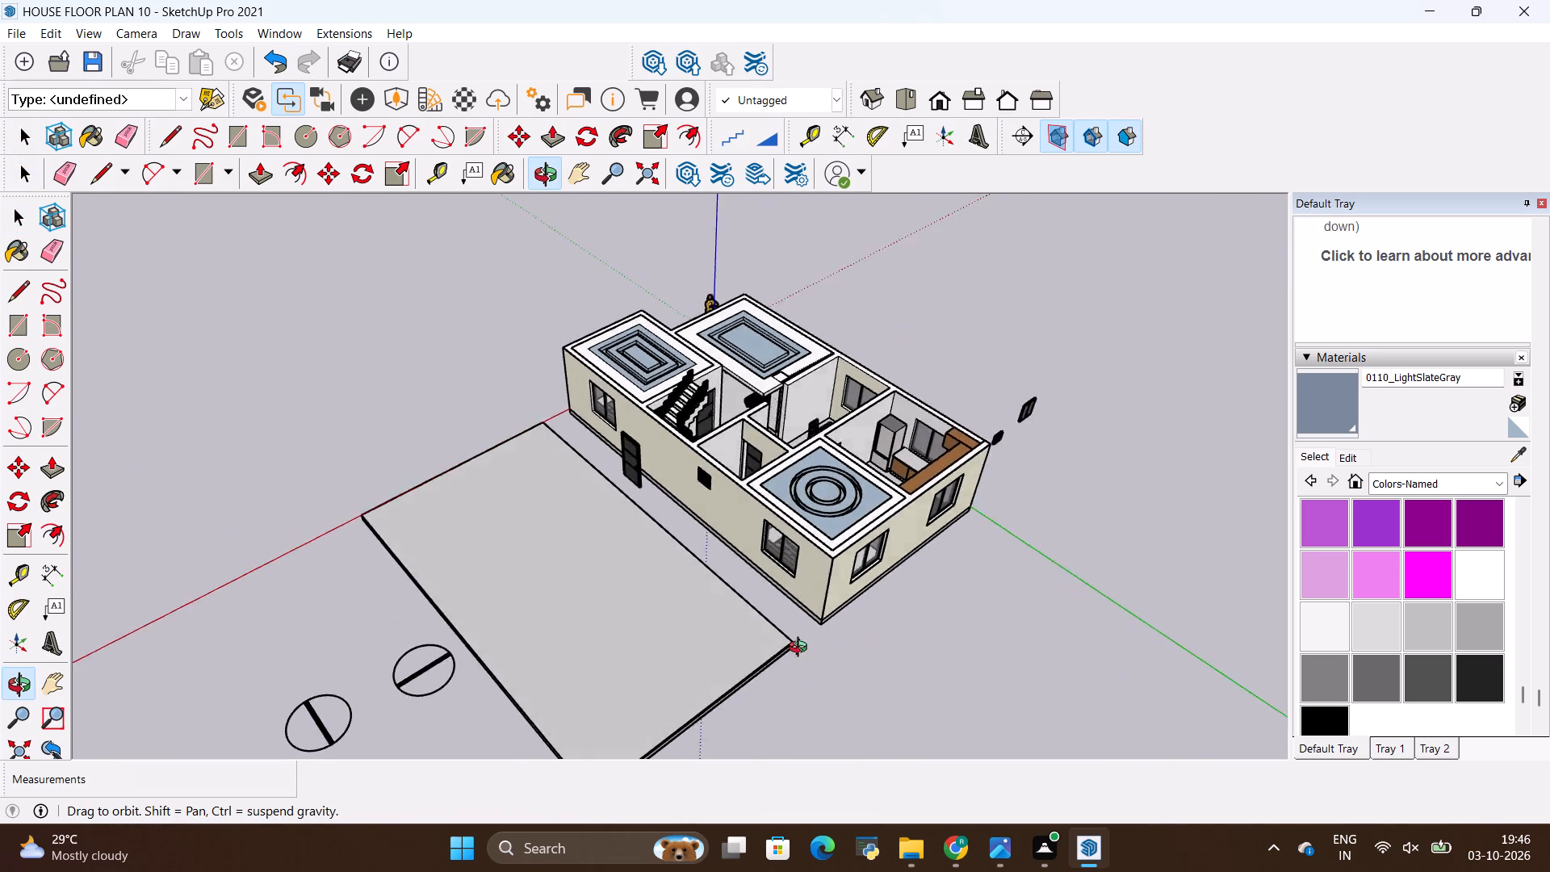
middle_drag(802, 649, 800, 648)
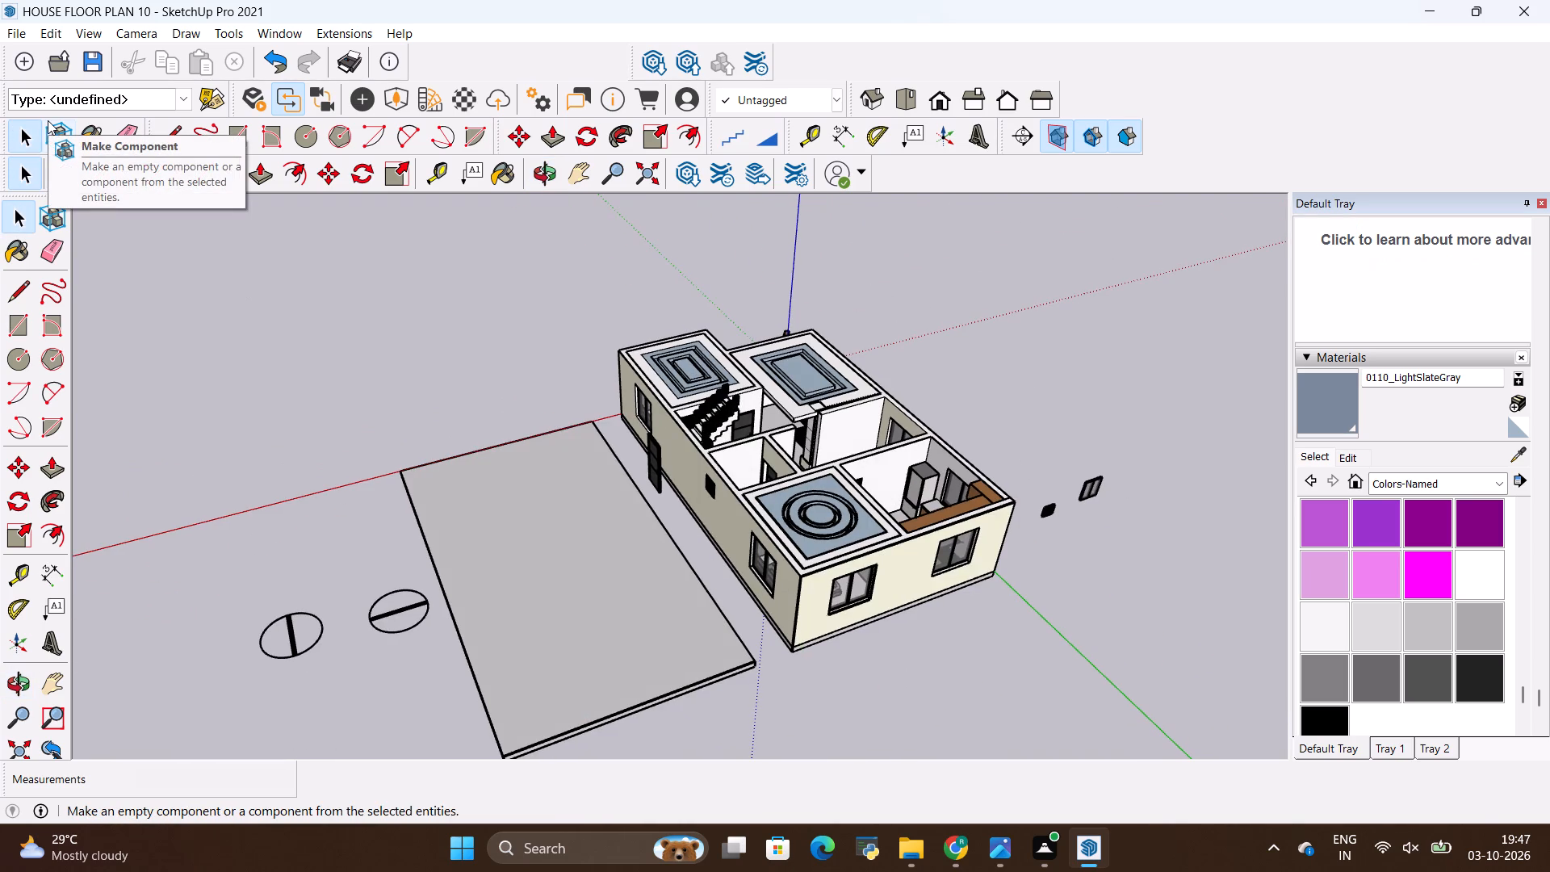
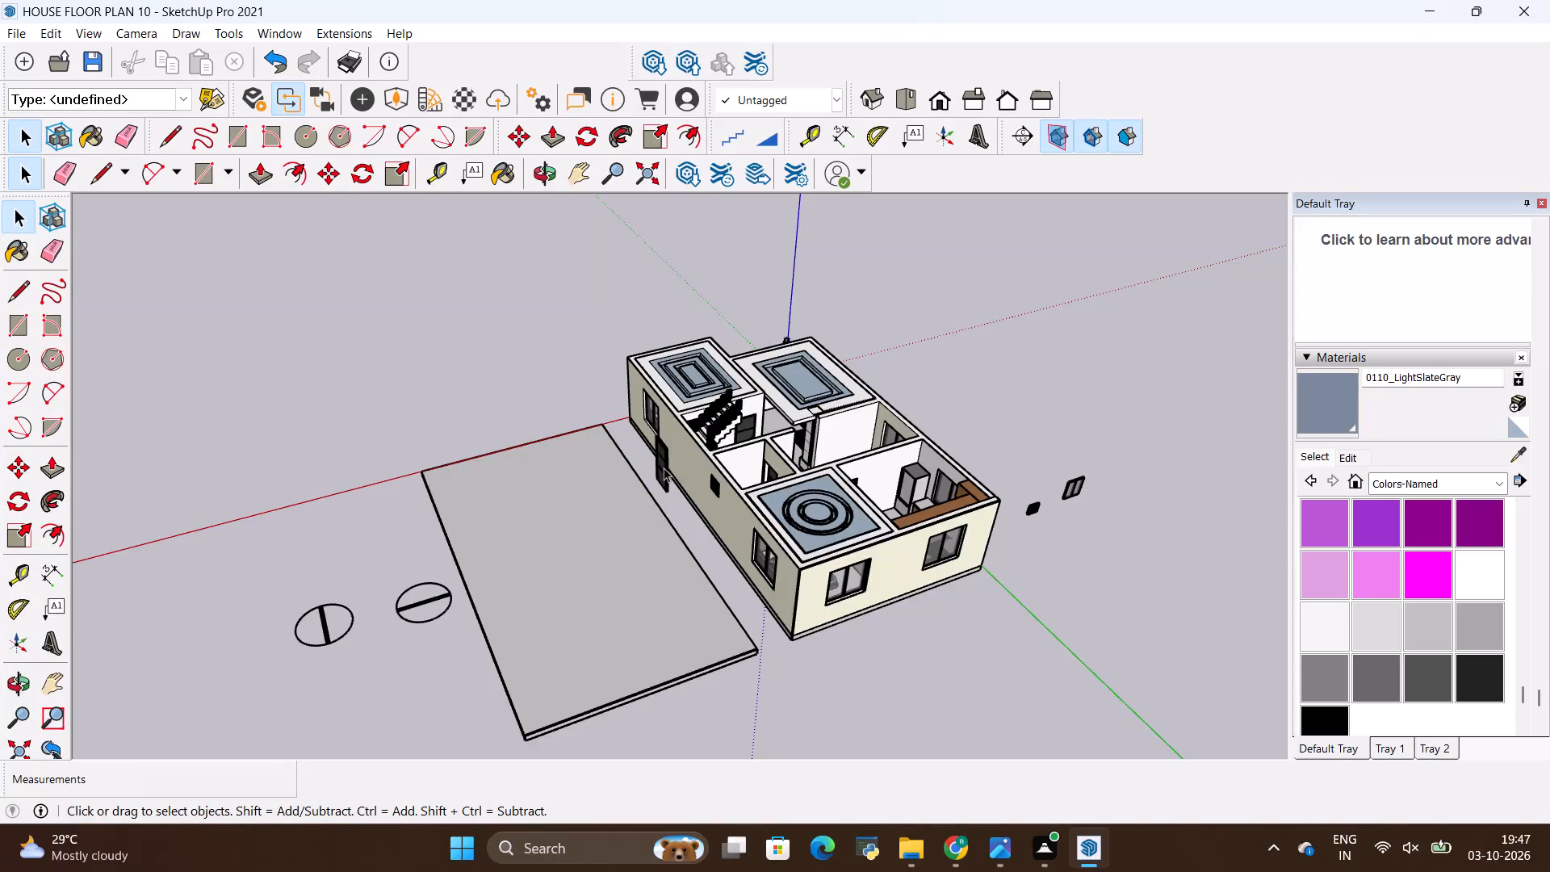
Push/Pull the end face of the kitchen's upper corner cabinet 5' along the window wall toward the refrigerator.
scroll(664, 467, up, 4)
middle_drag(632, 446, 878, 401)
middle_drag(879, 400, 857, 403)
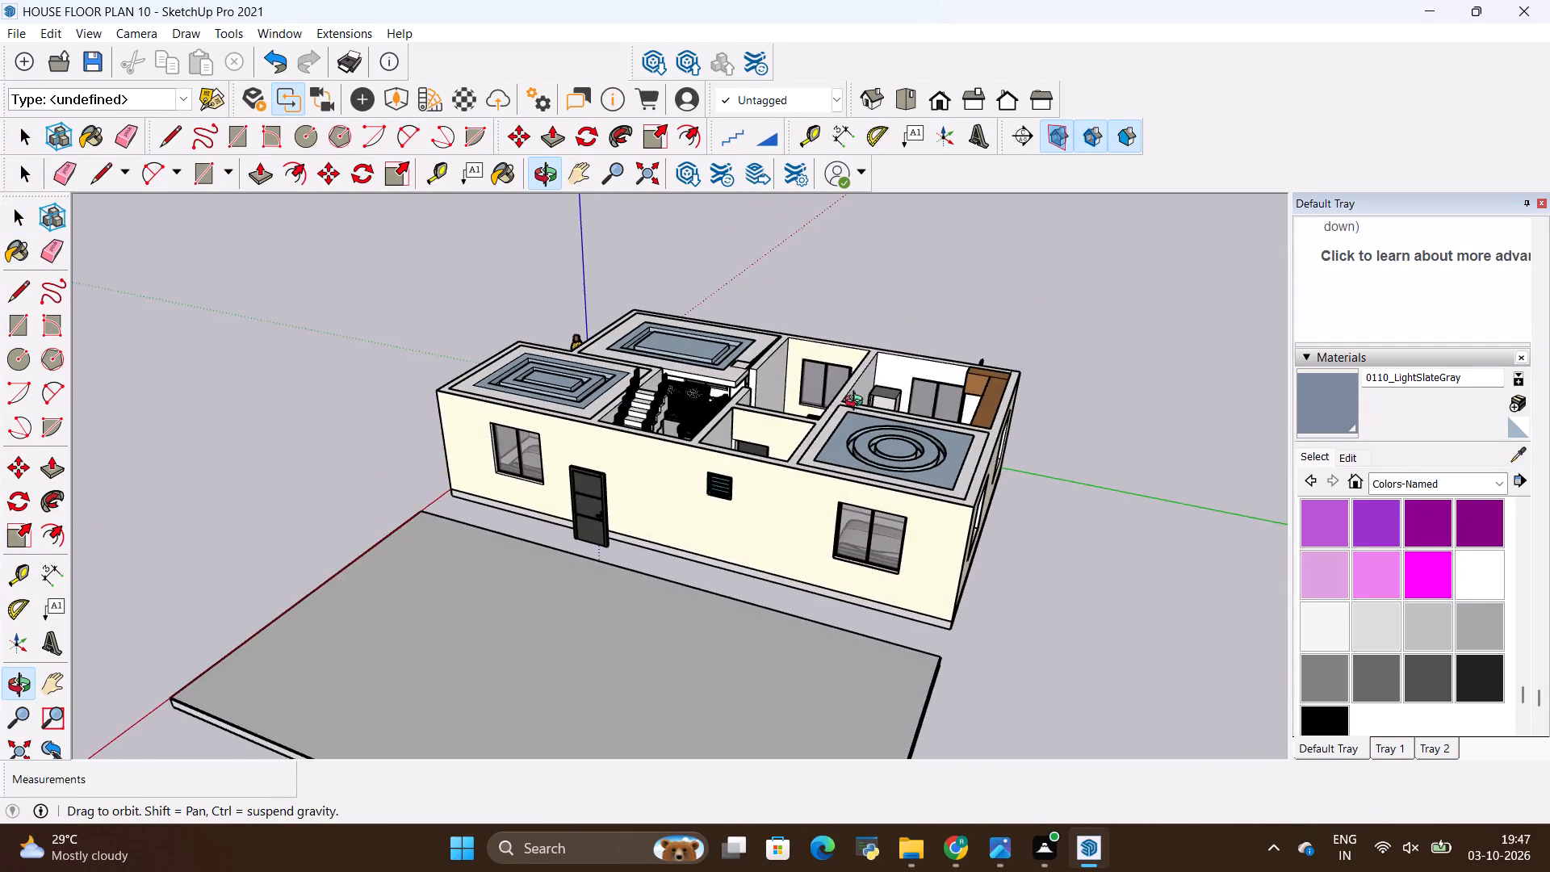
middle_drag(857, 403, 921, 509)
scroll(928, 298, up, 8)
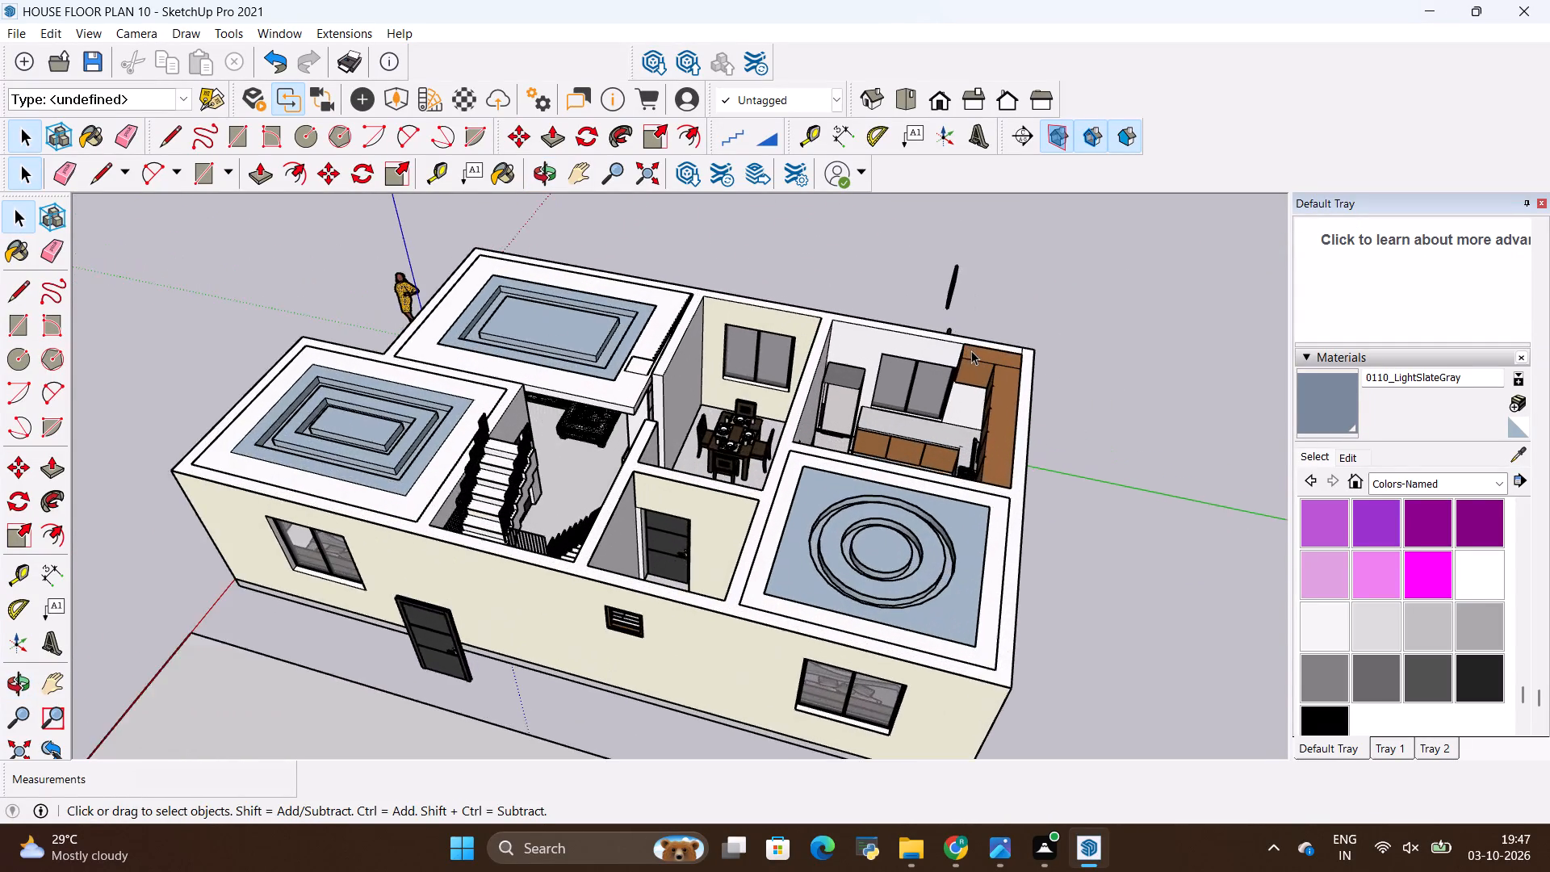
scroll(971, 350, up, 7)
scroll(832, 353, up, 8)
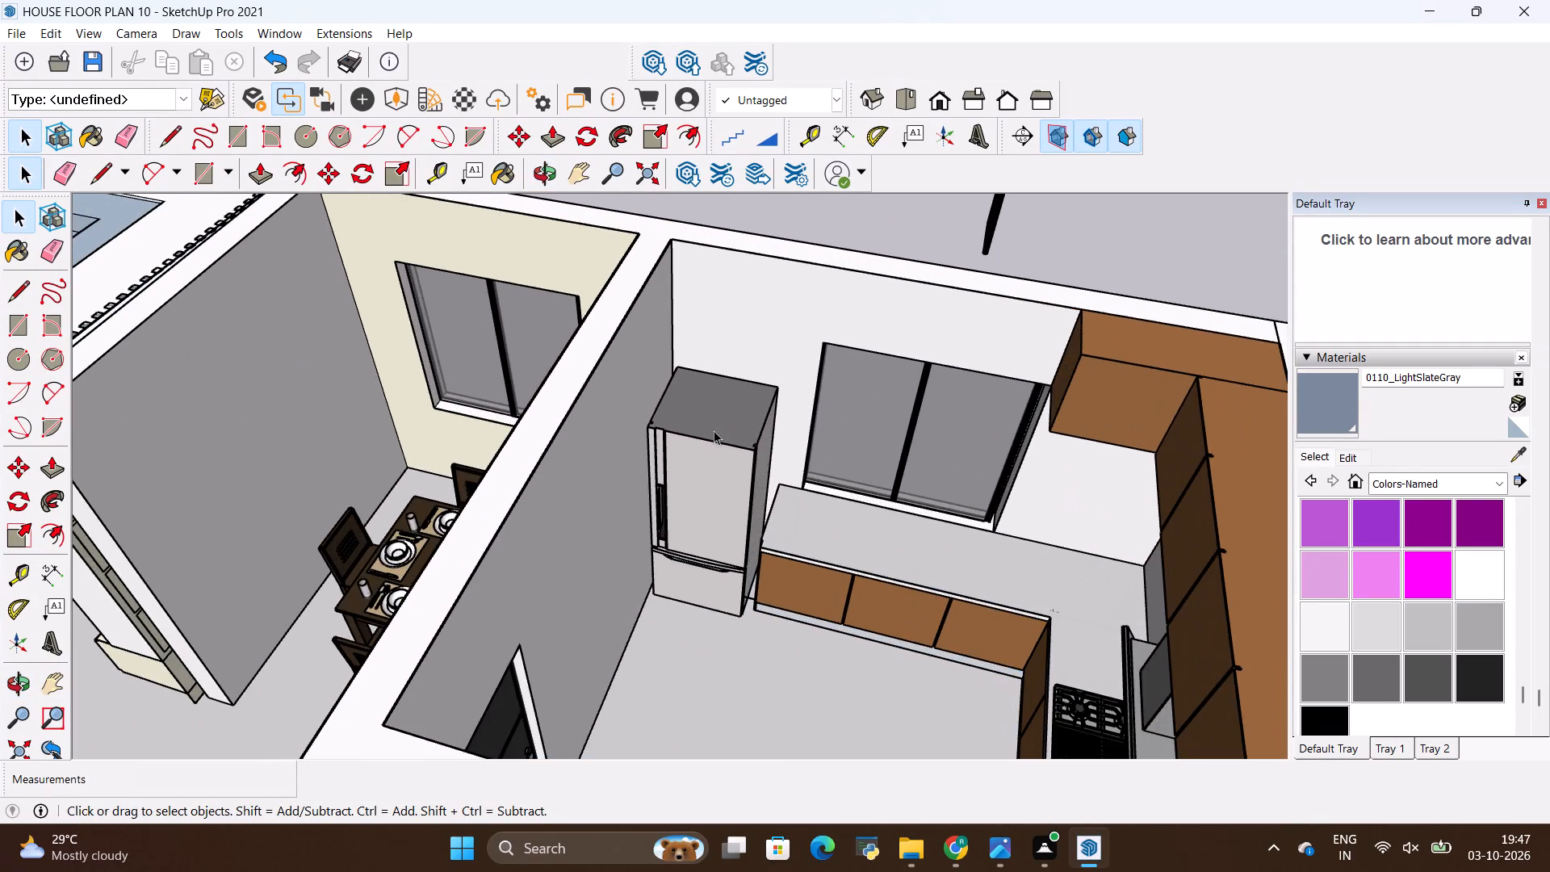
middle_drag(714, 430, 846, 362)
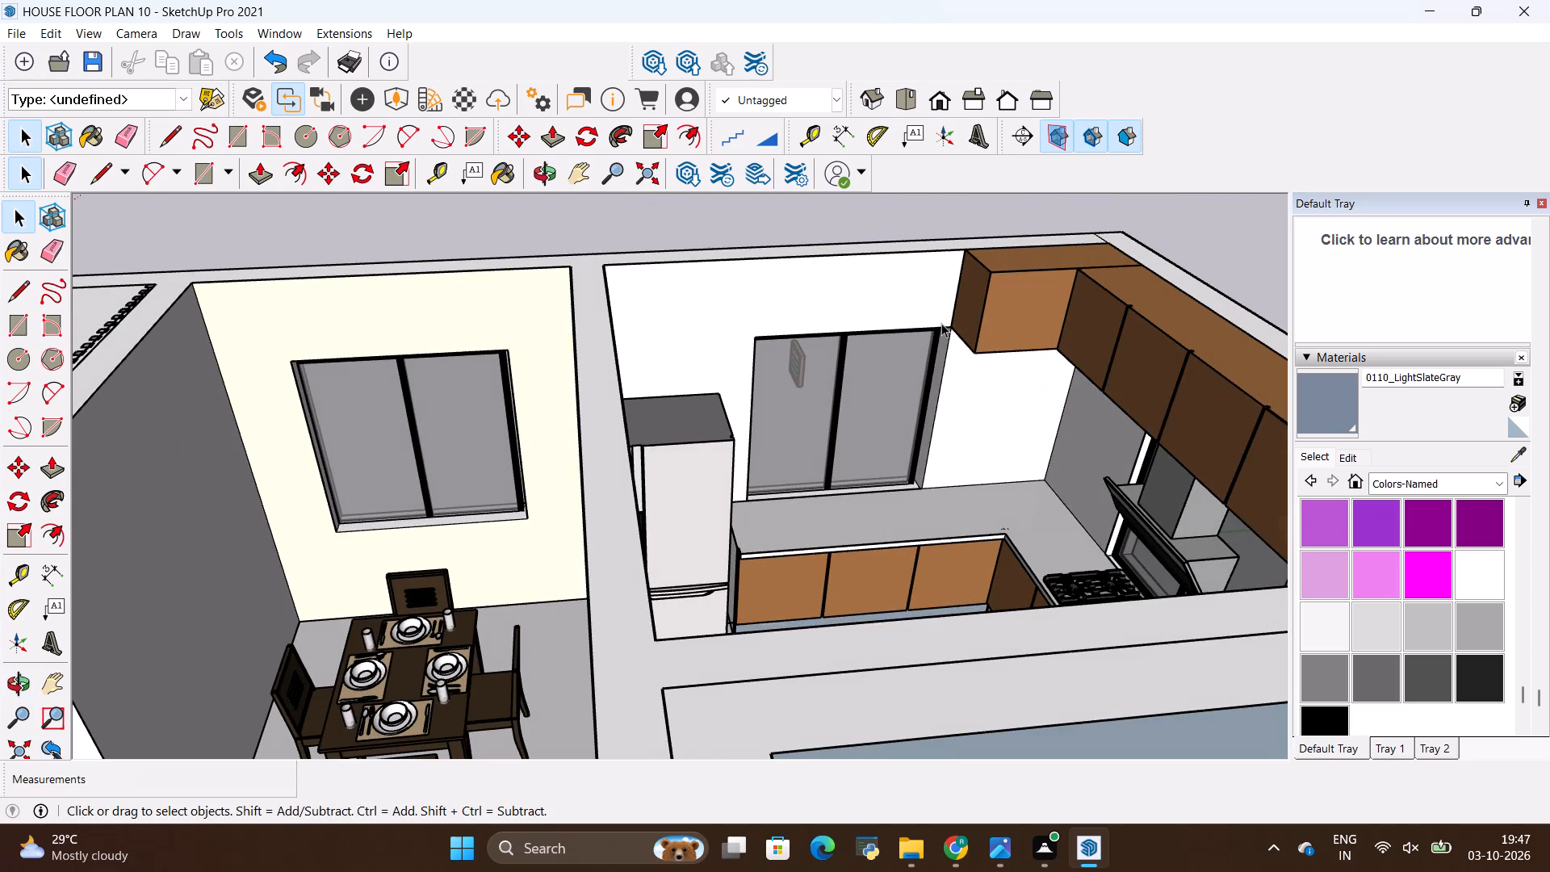
scroll(940, 235, up, 6)
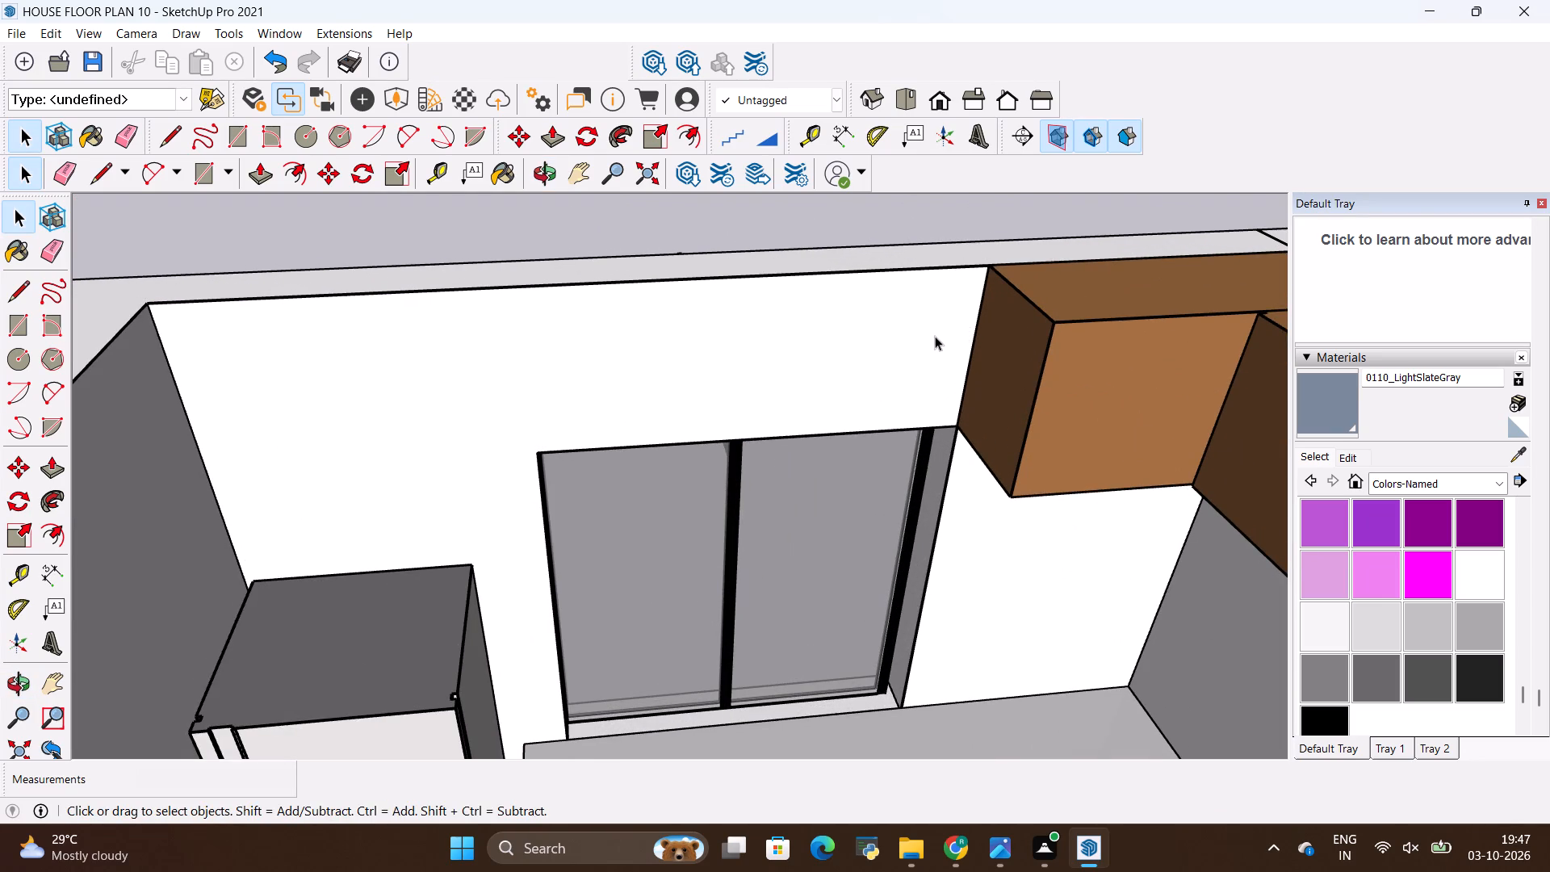
middle_drag(935, 336, 1053, 364)
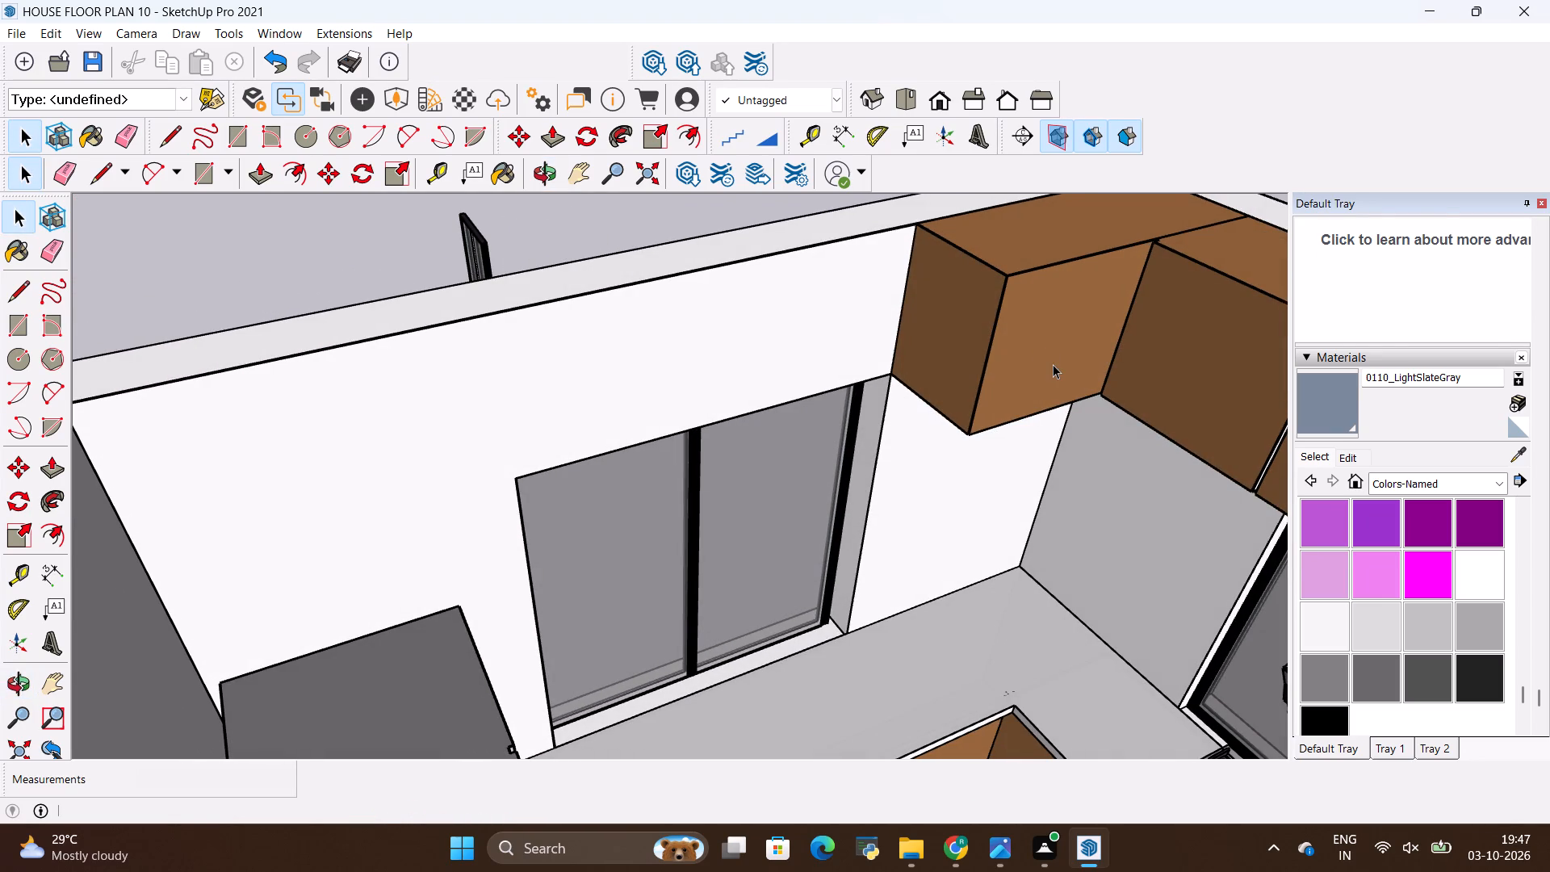
key(p)
click(954, 342)
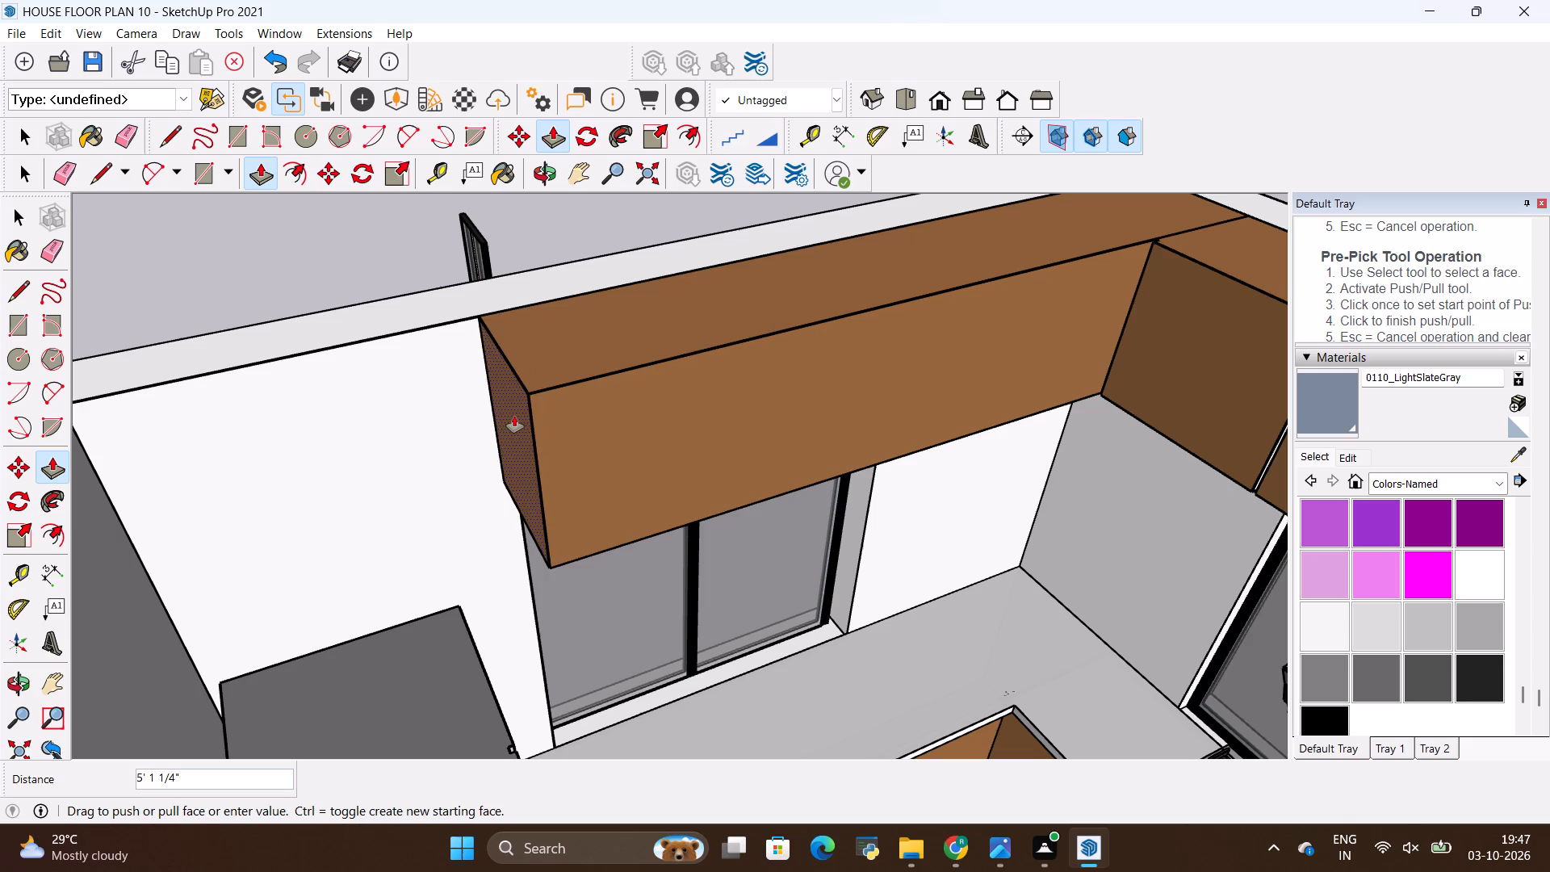
click(542, 660)
Divide the upper front edge of the extended wall cabinet above the window into 3 segments.
scroll(544, 353, down, 4)
middle_drag(802, 355, 711, 367)
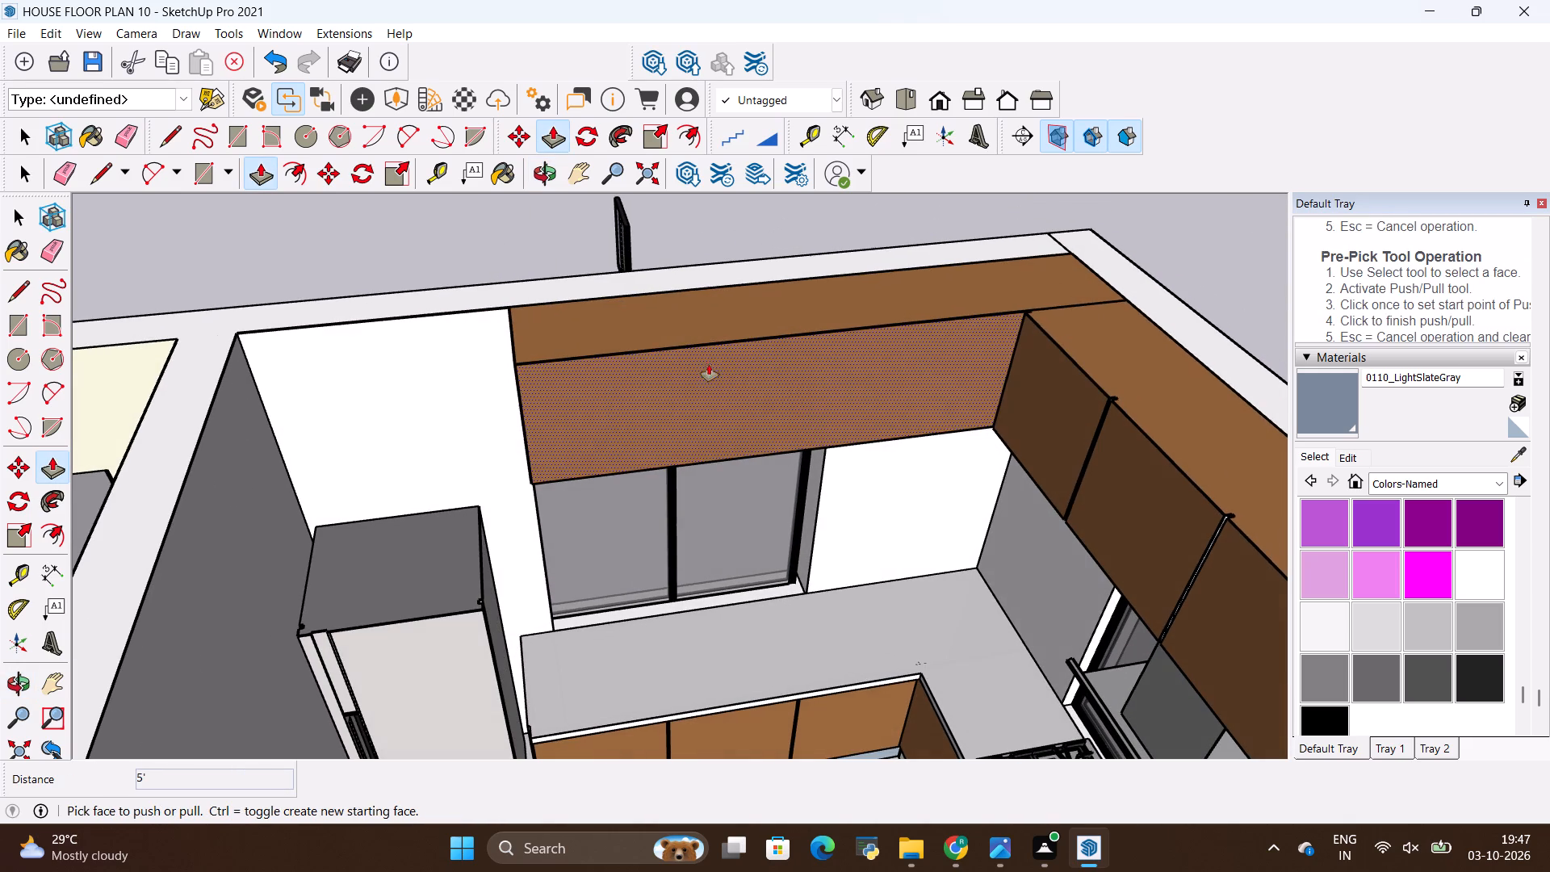
key(space)
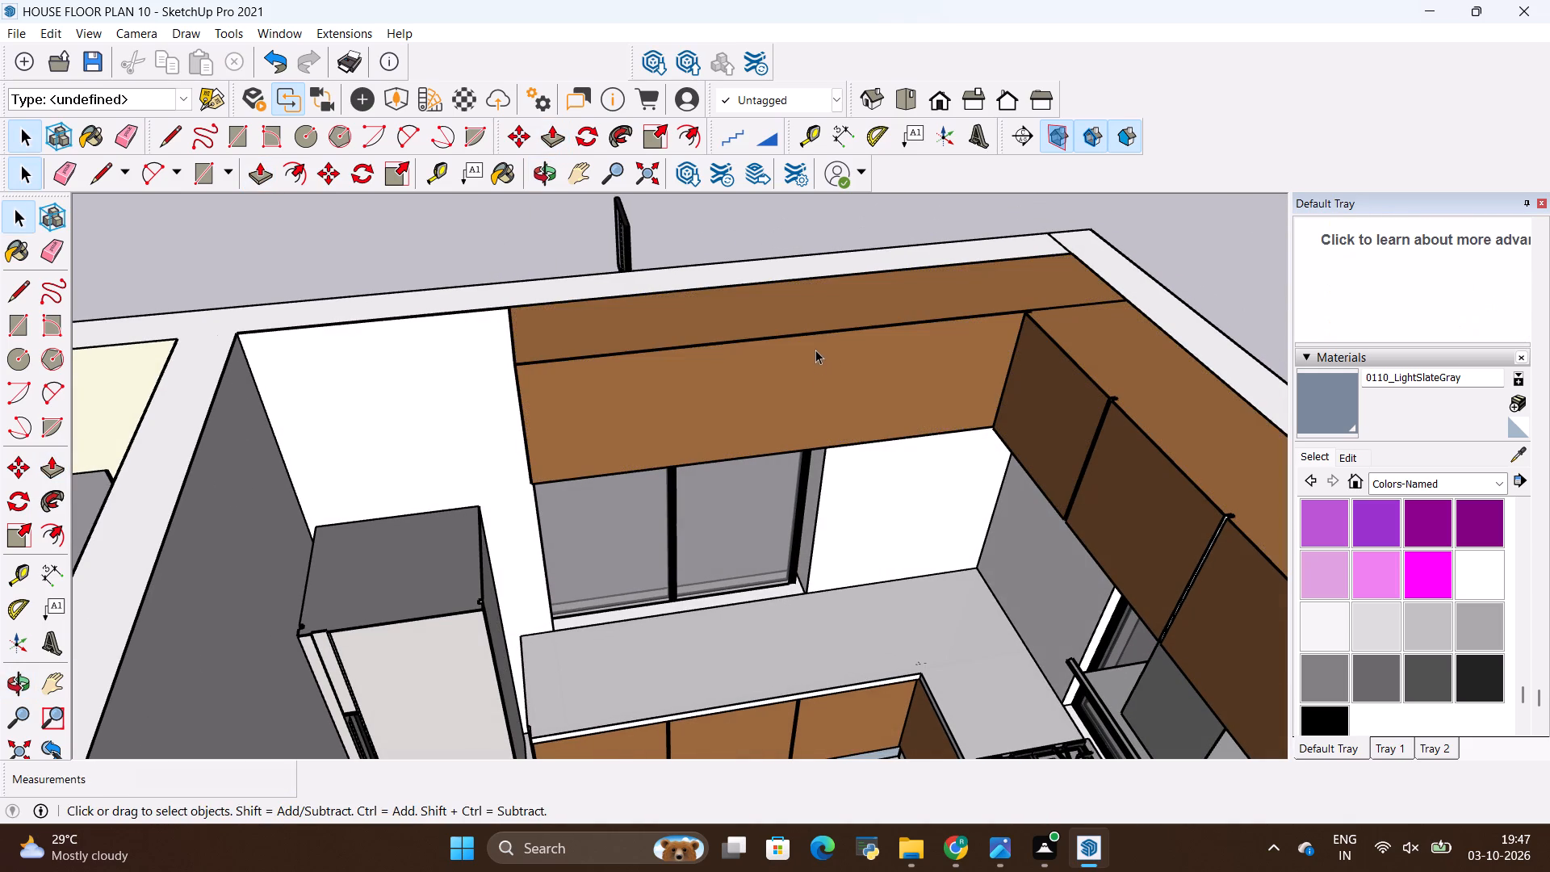
click(812, 336)
right_click(812, 336)
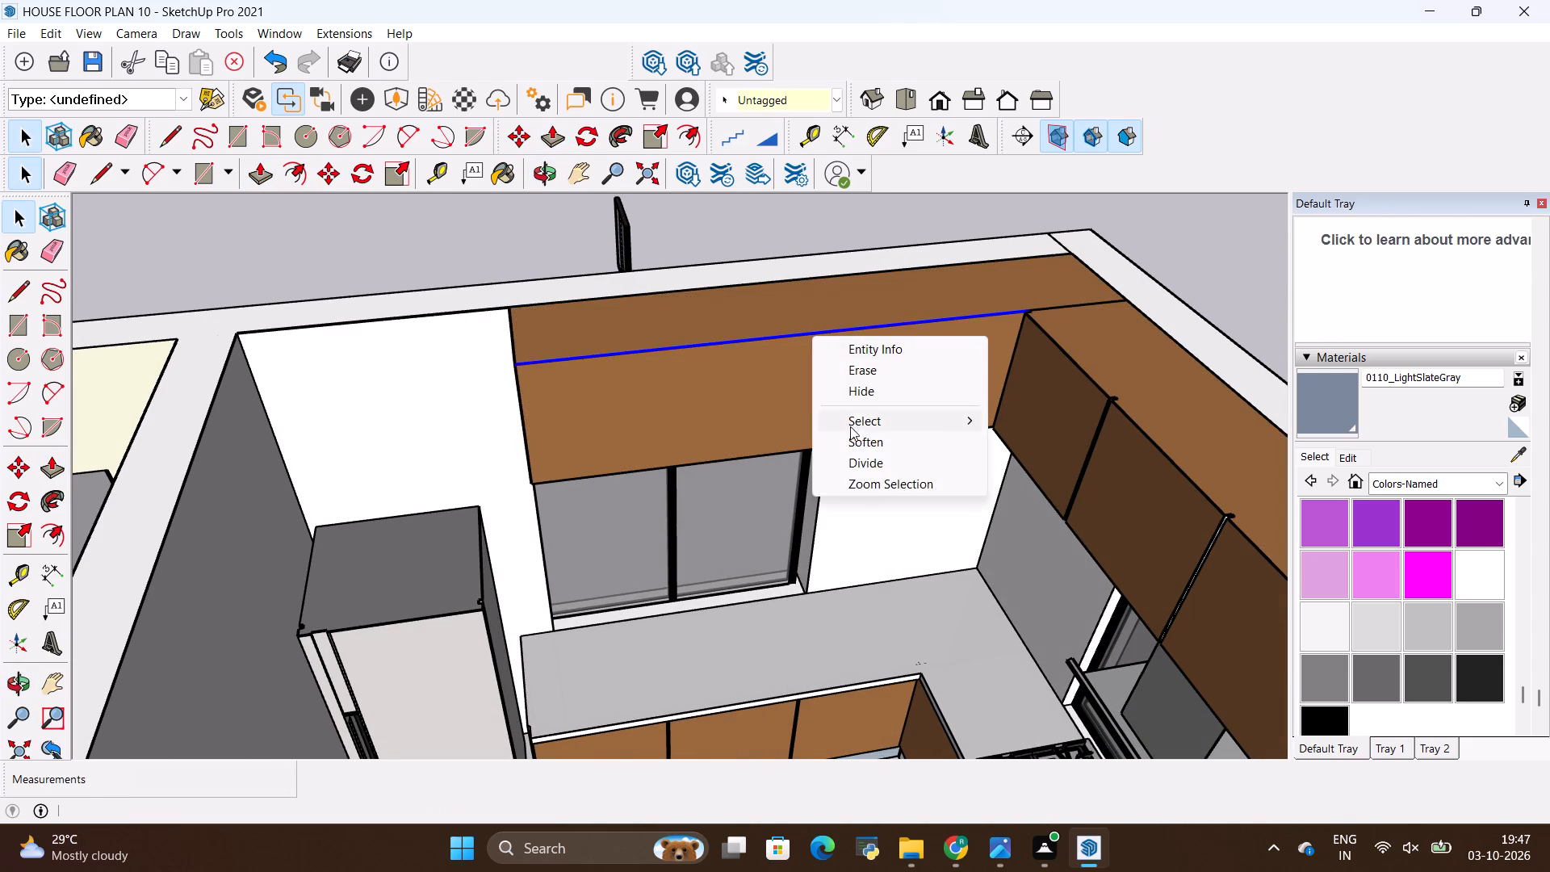
click(861, 455)
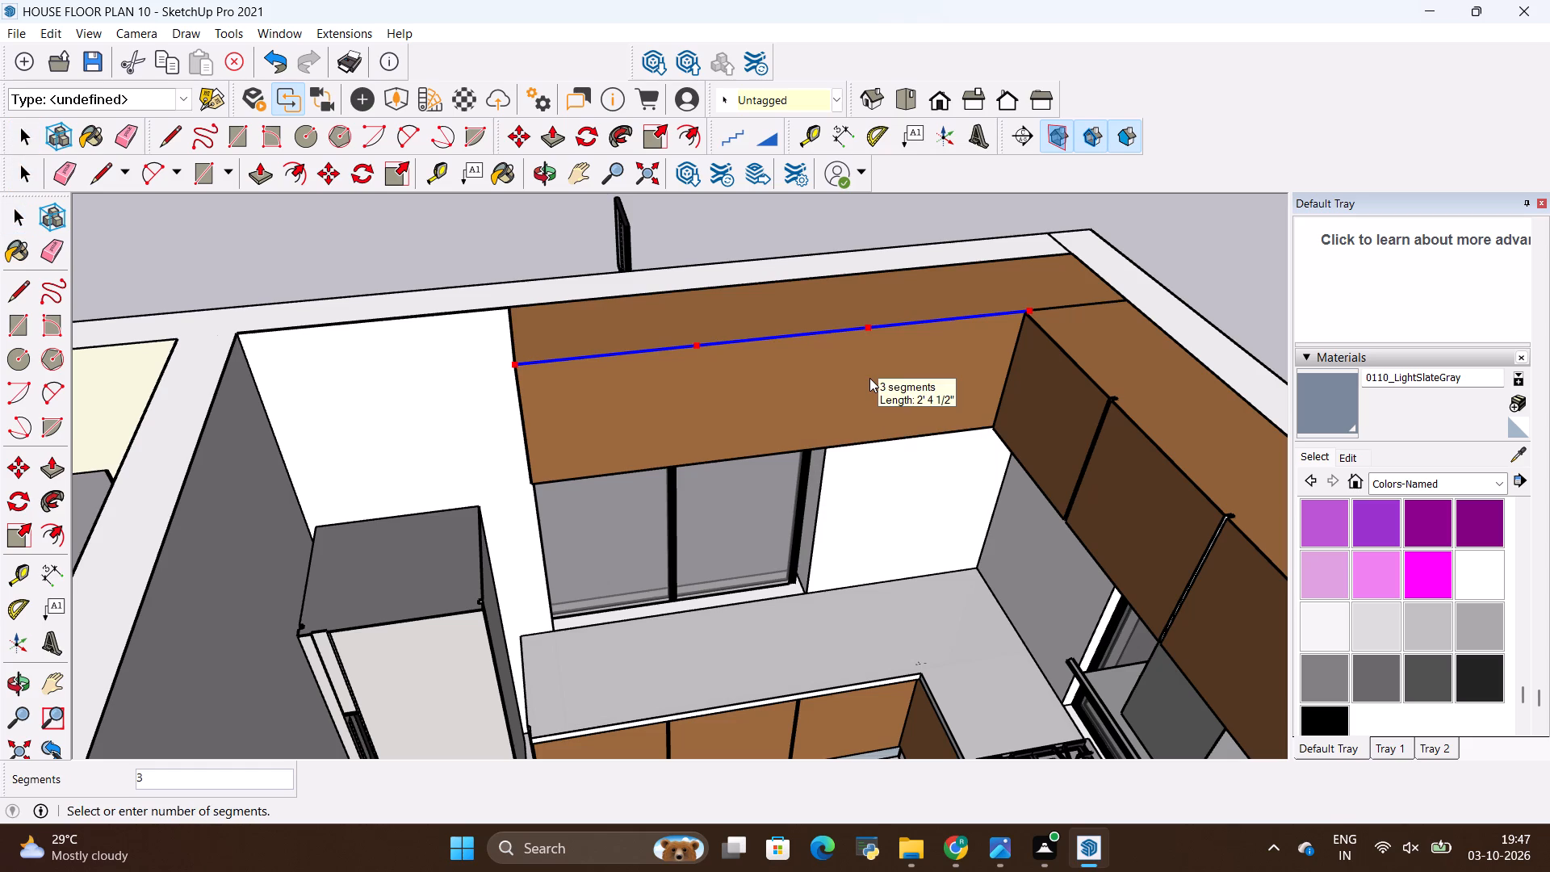
click(869, 378)
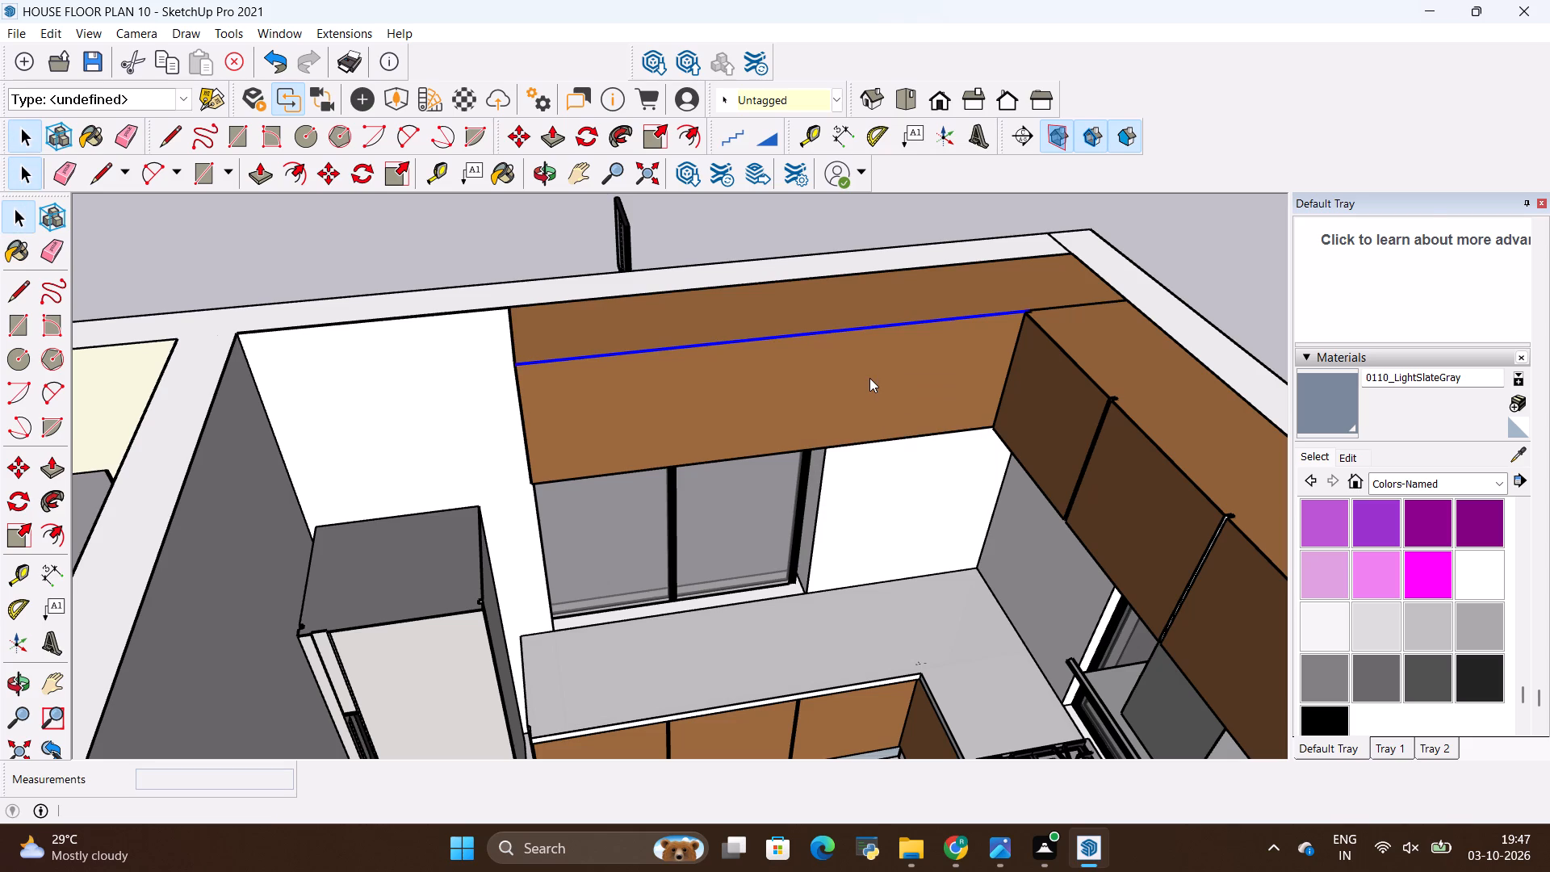
Draw two vertical 2' lines down the cabinet front from the edge's division points to form three doors.
key(l)
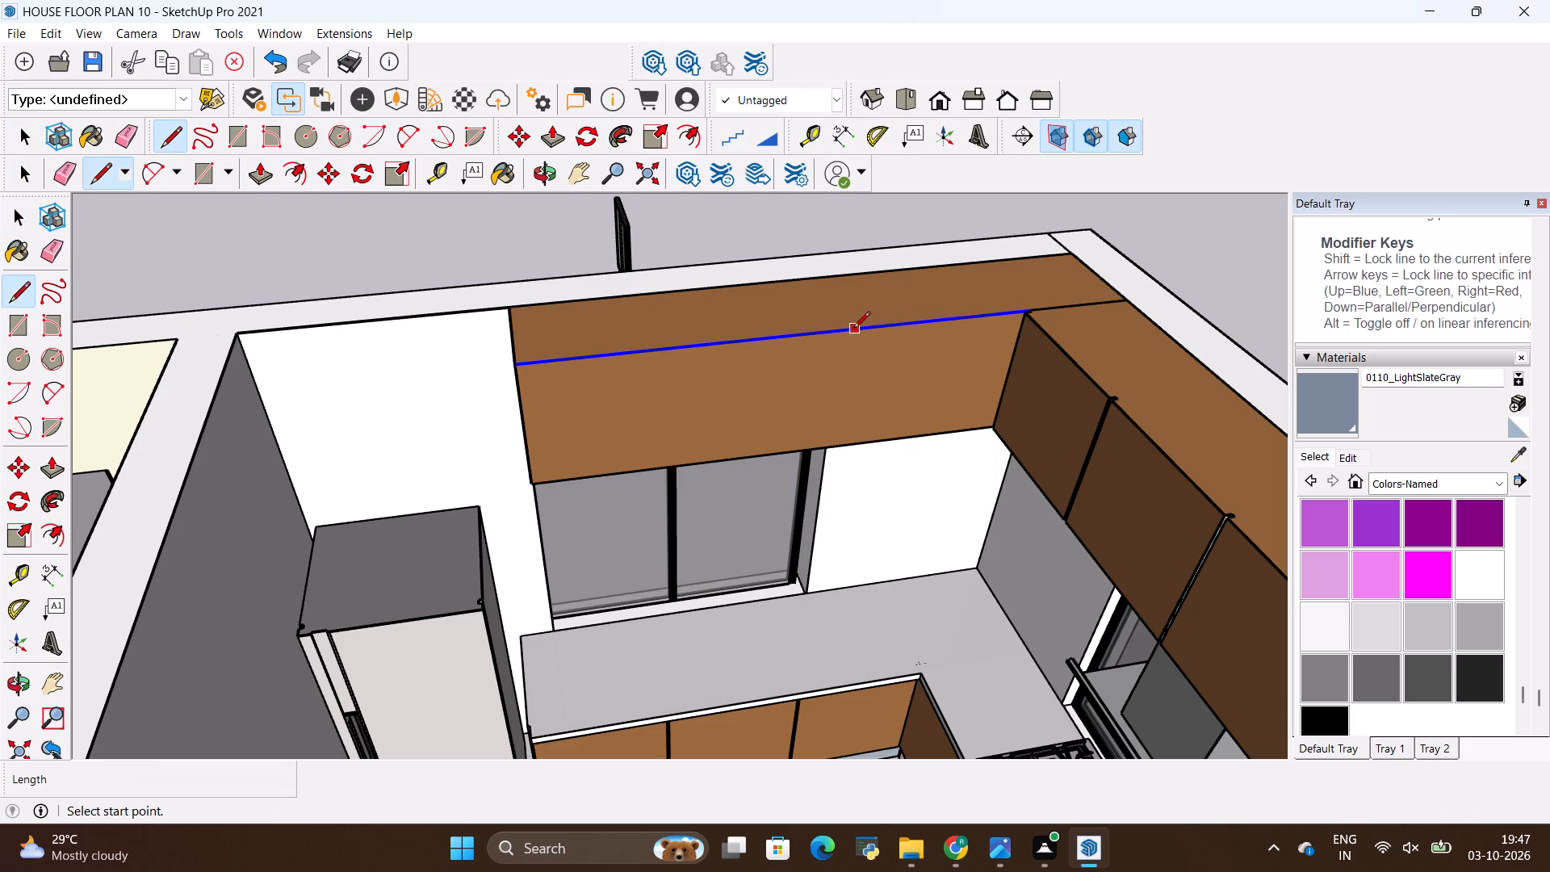
click(865, 333)
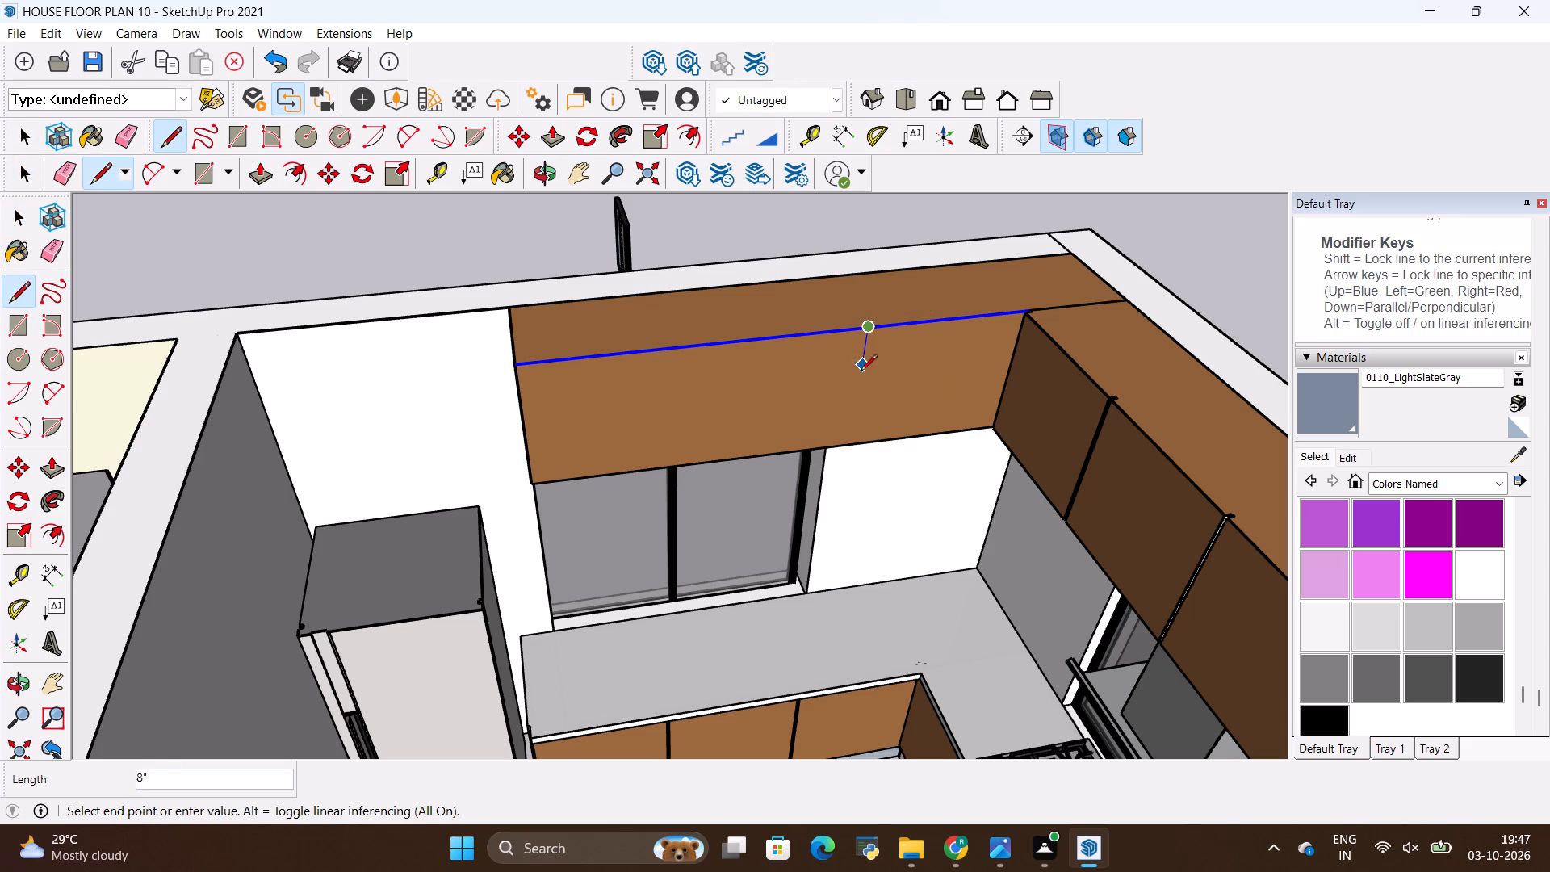
click(848, 449)
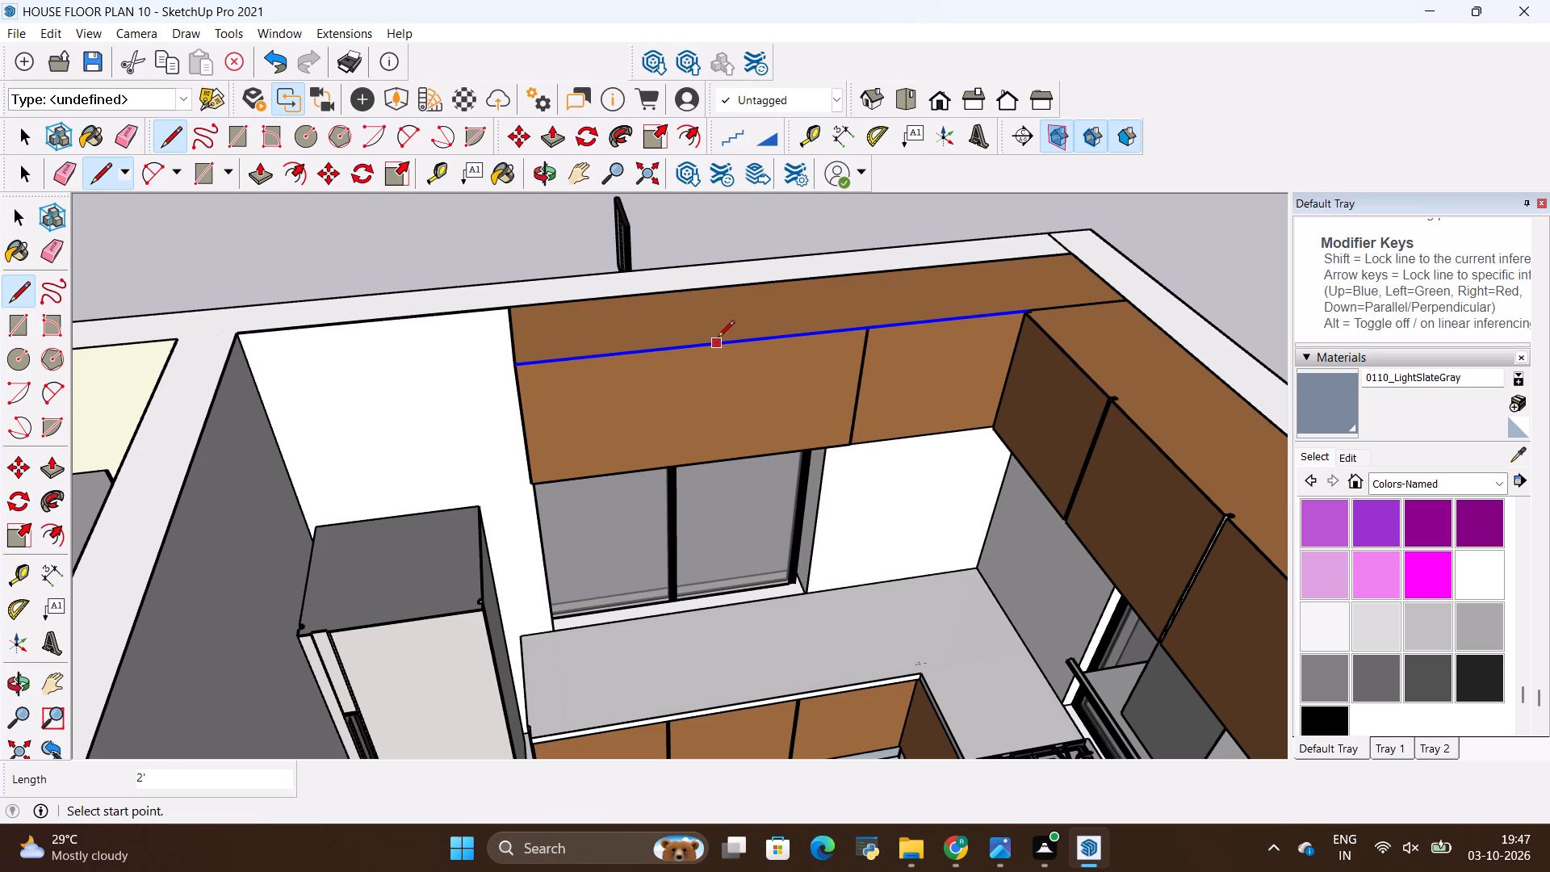
click(705, 339)
click(702, 464)
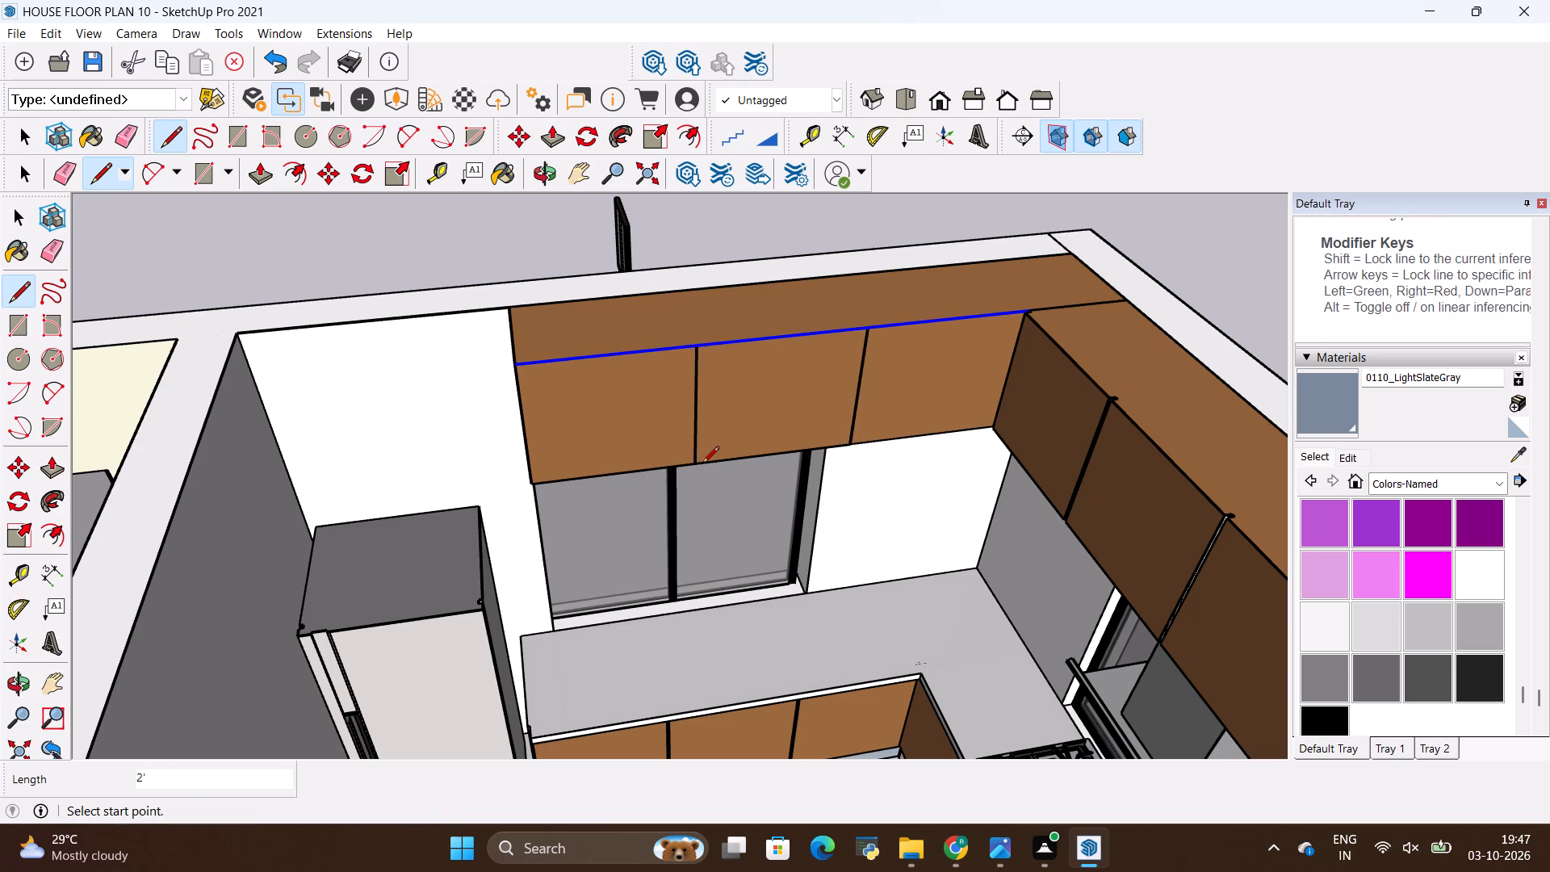
Copy both vertical door lines 0.5" toward the refrigerator to form narrow gaps between the doors.
scroll(701, 461, up, 6)
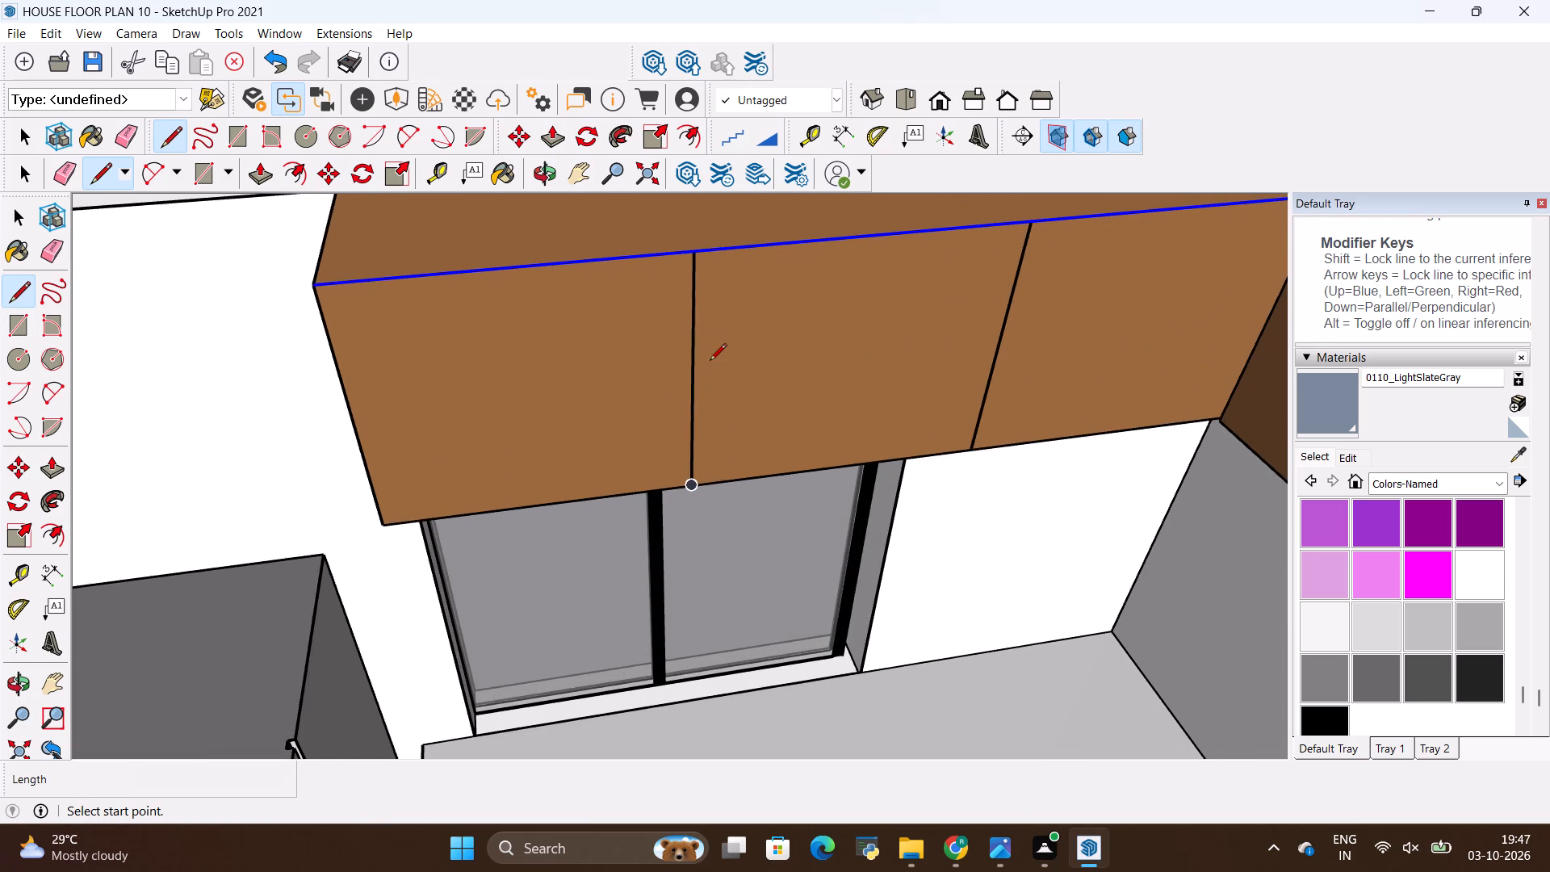
scroll(710, 362, down, 8)
scroll(712, 315, up, 11)
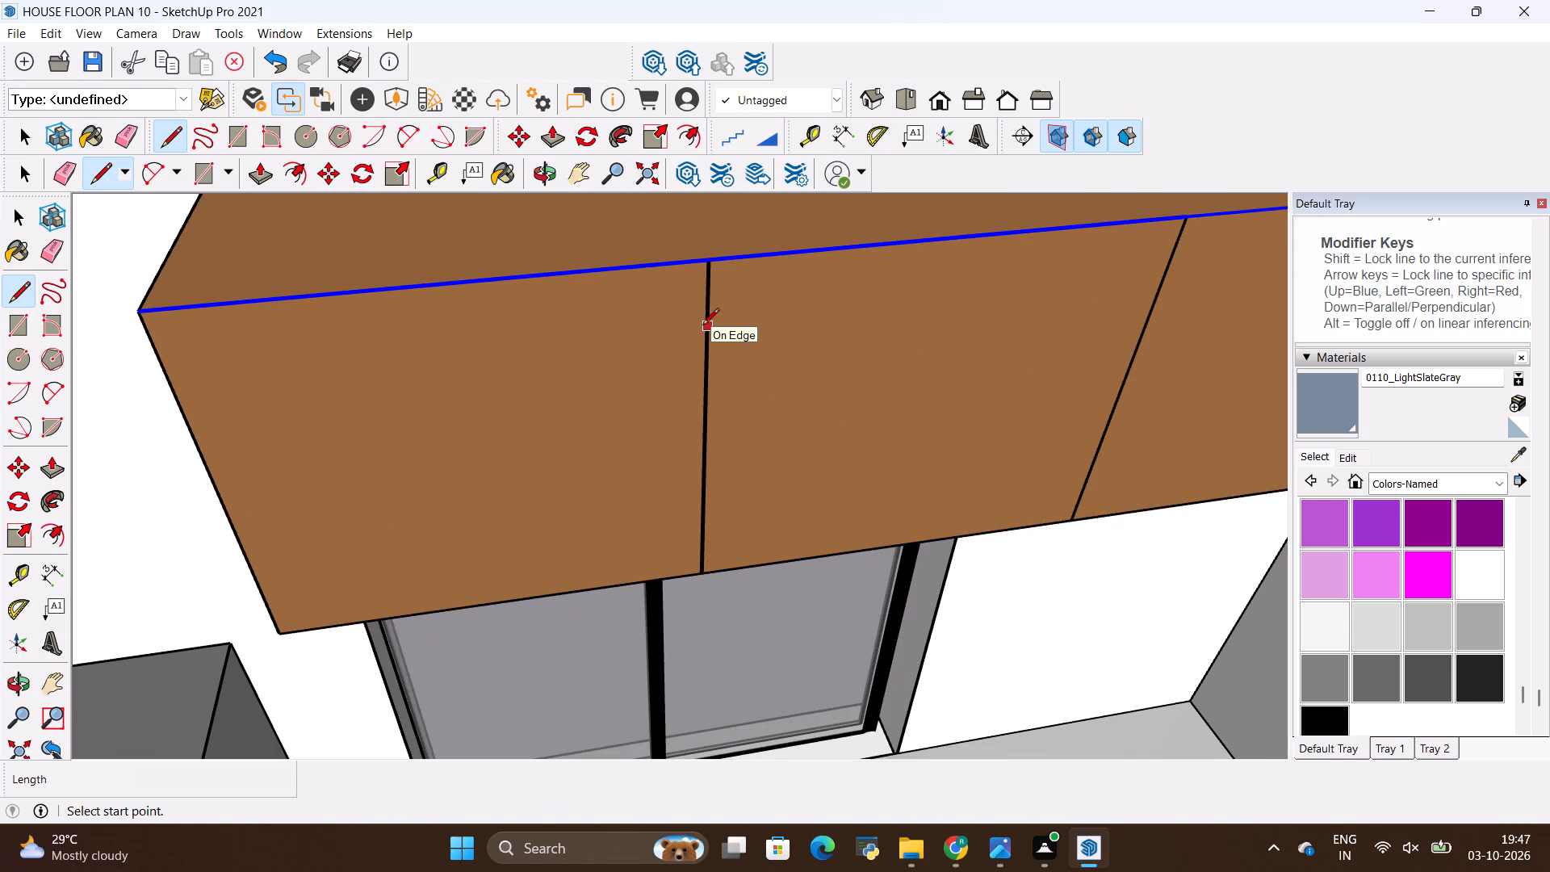
key(space)
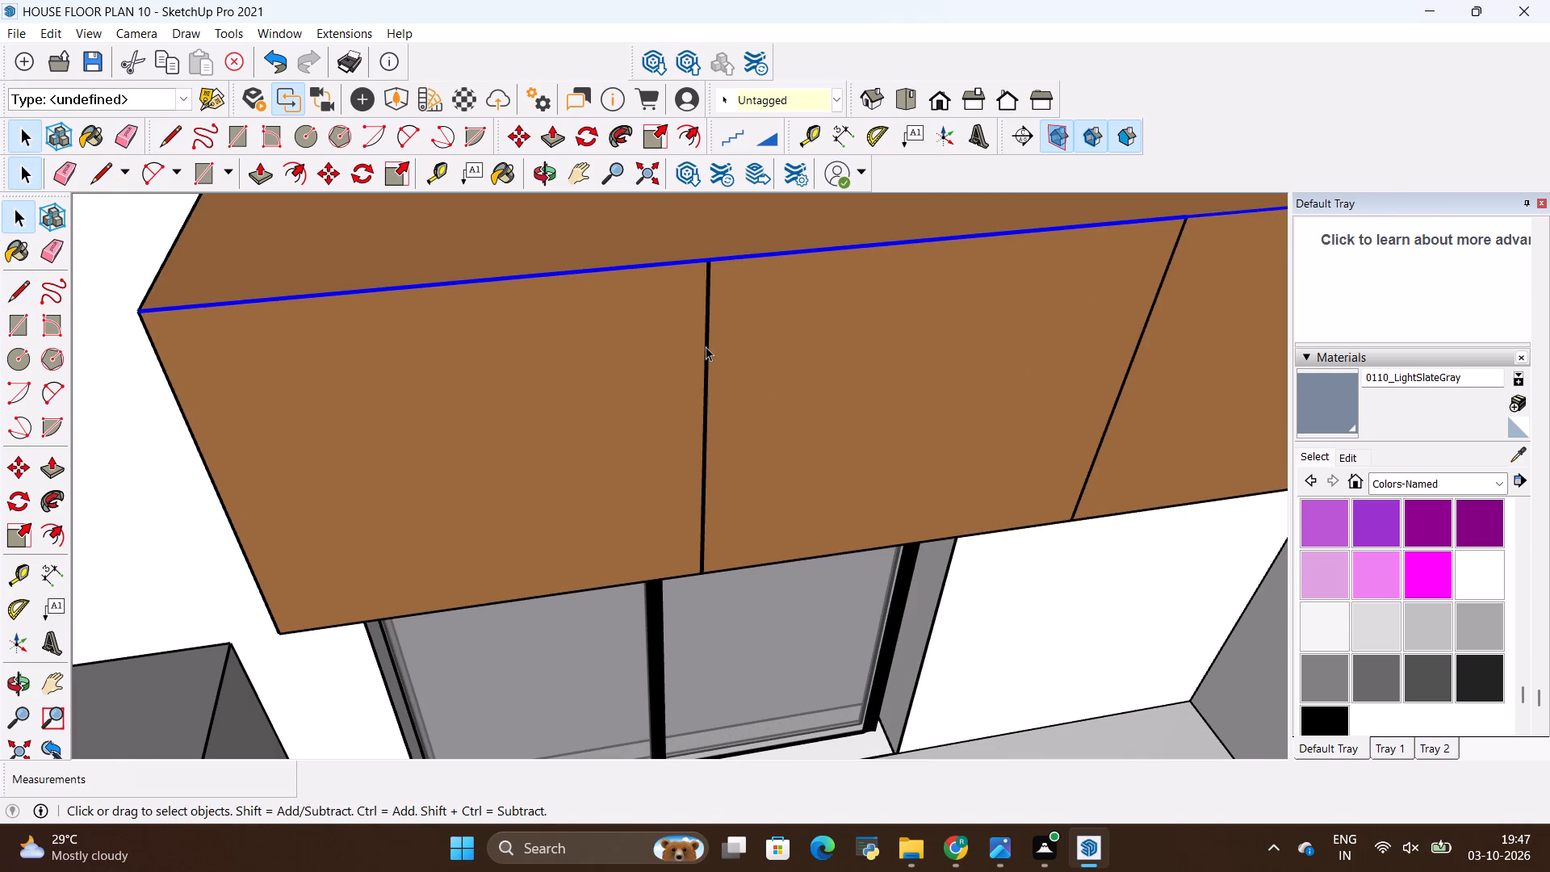
click(706, 346)
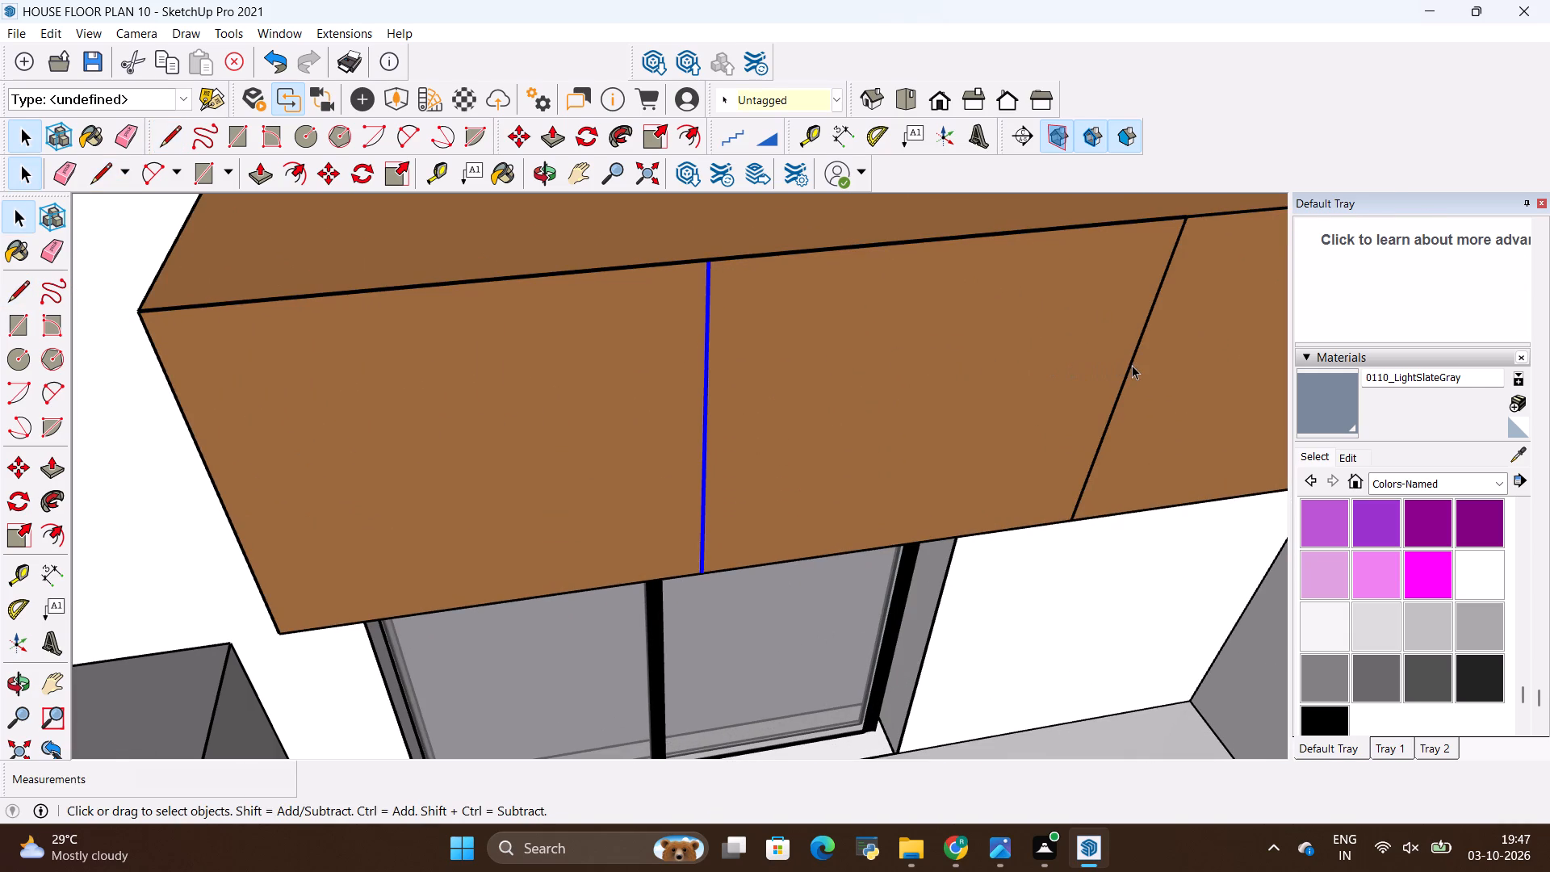
ctrl+click(1132, 365)
key(m)
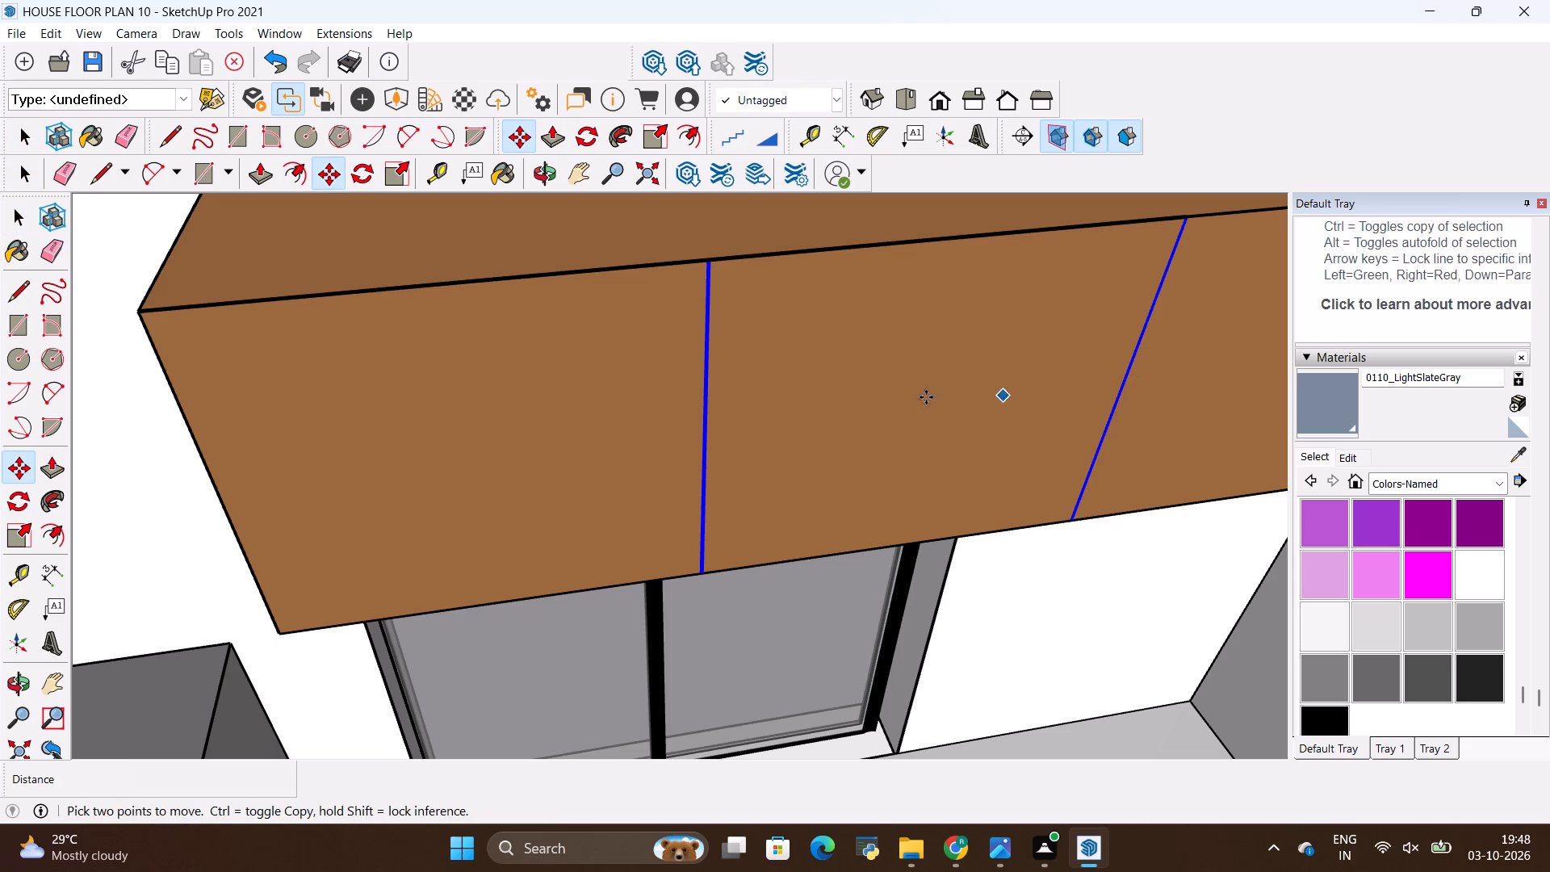
click(700, 415)
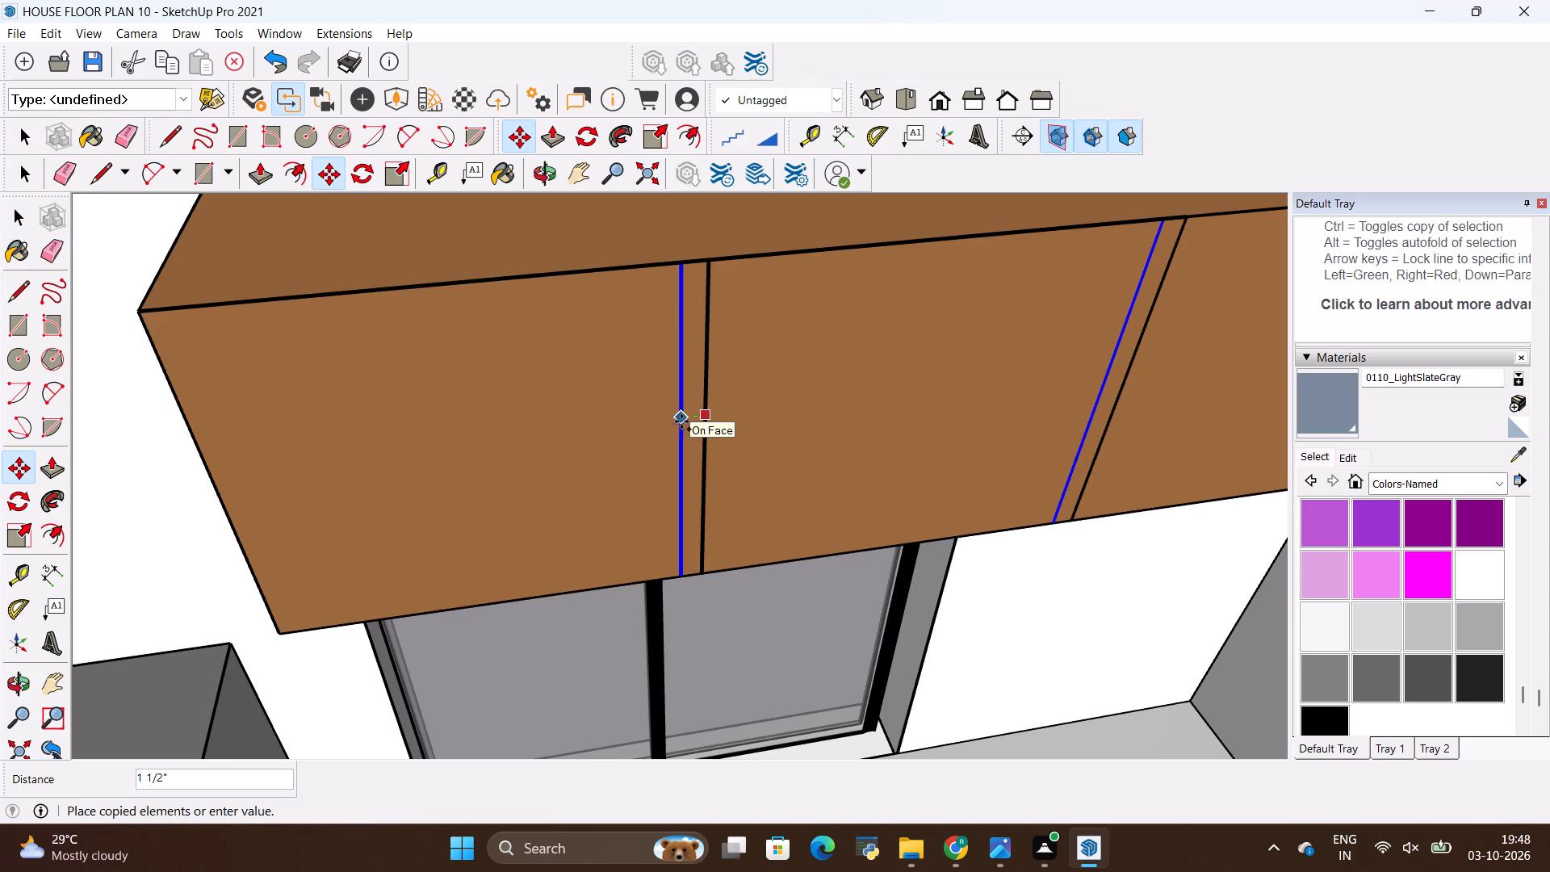
key(BackSpace)
text(.5)
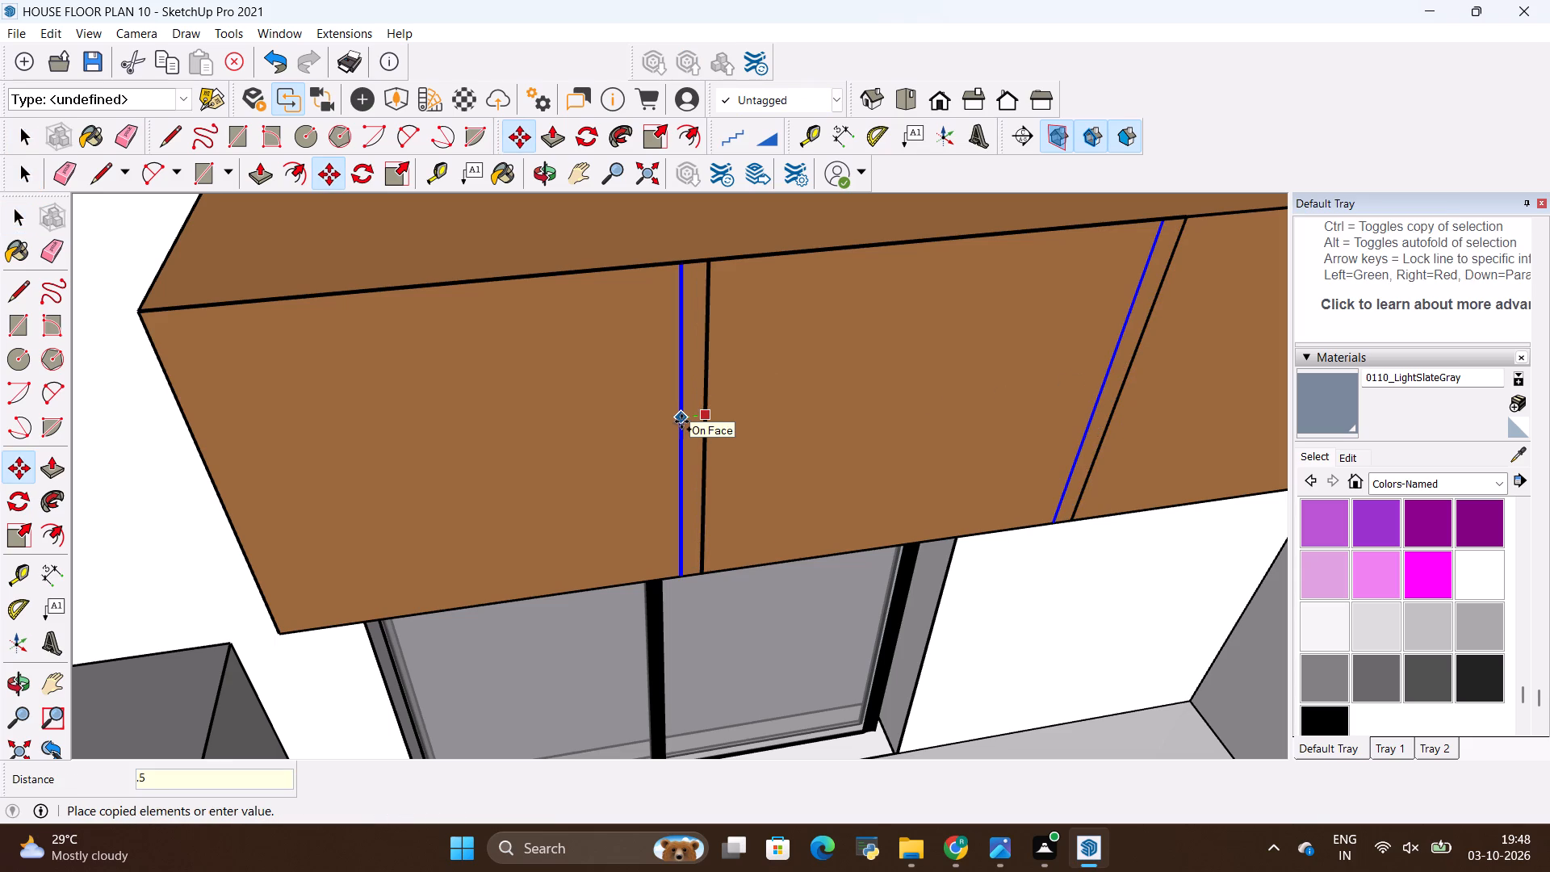
key(shift+quotedbl)
key(Return)
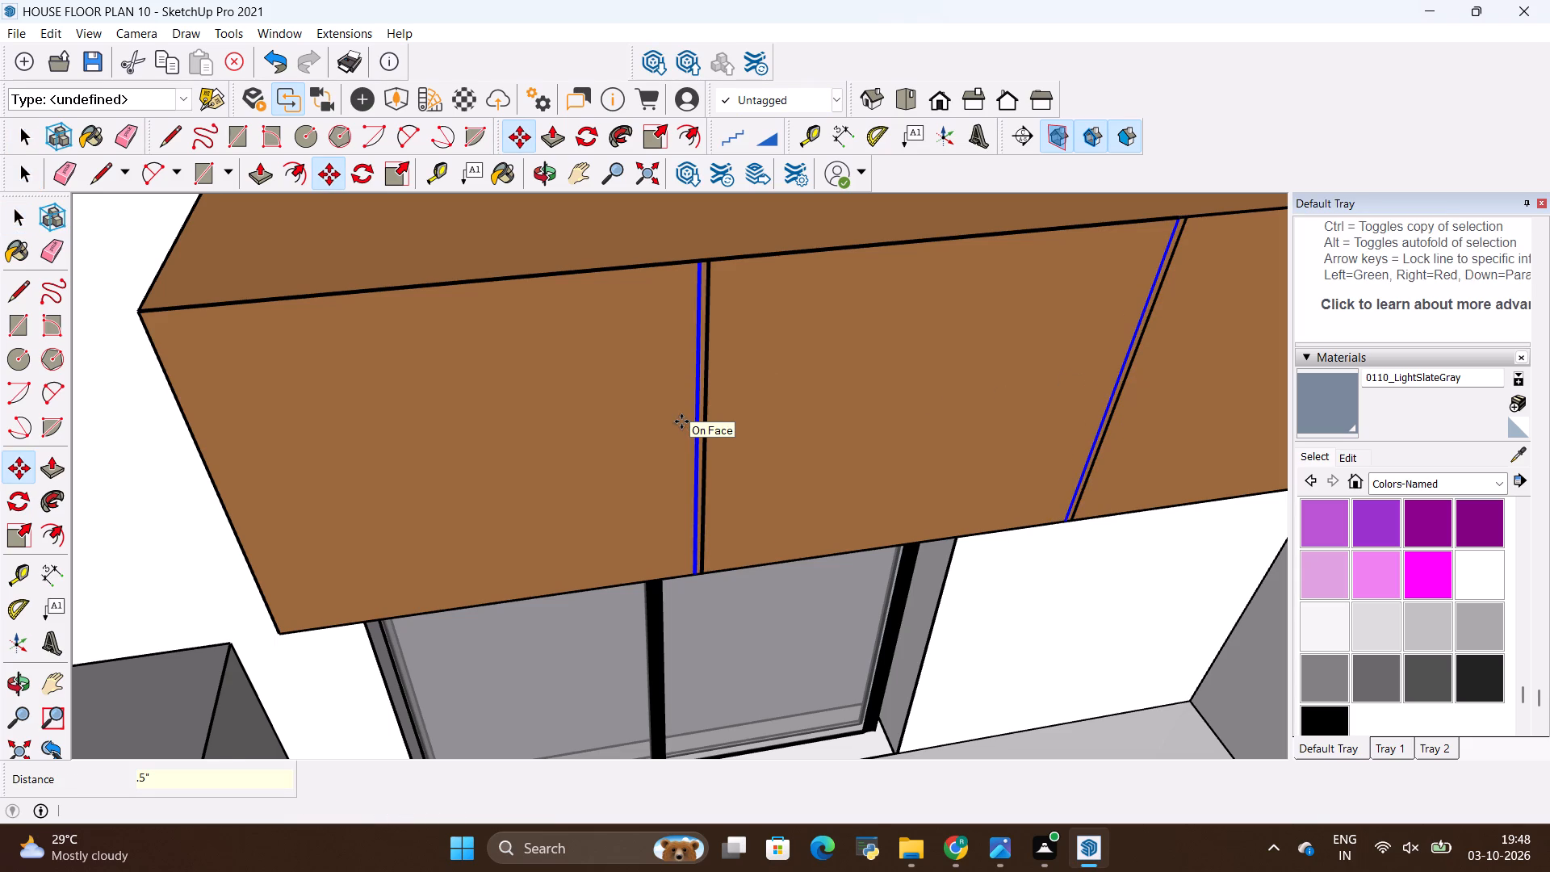
Draw rectangles over the first two doors from the refrigerator side, 2' 4" by 2' and 2' 4 1/2" by 2'.
scroll(732, 248, up, 8)
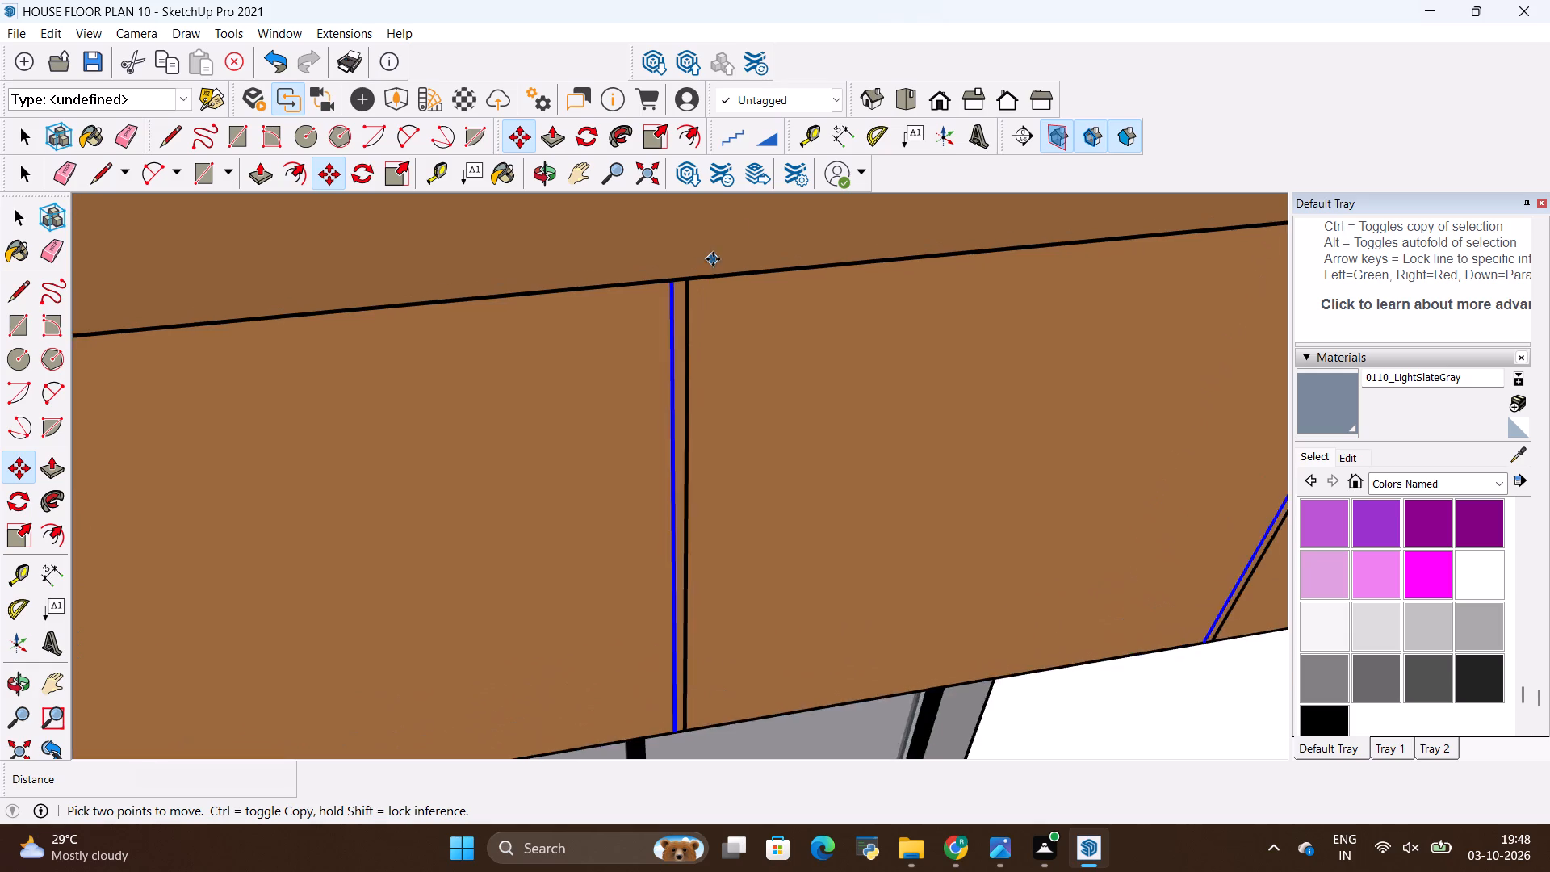
scroll(713, 259, up, 4)
scroll(689, 279, down, 16)
scroll(689, 251, down, 6)
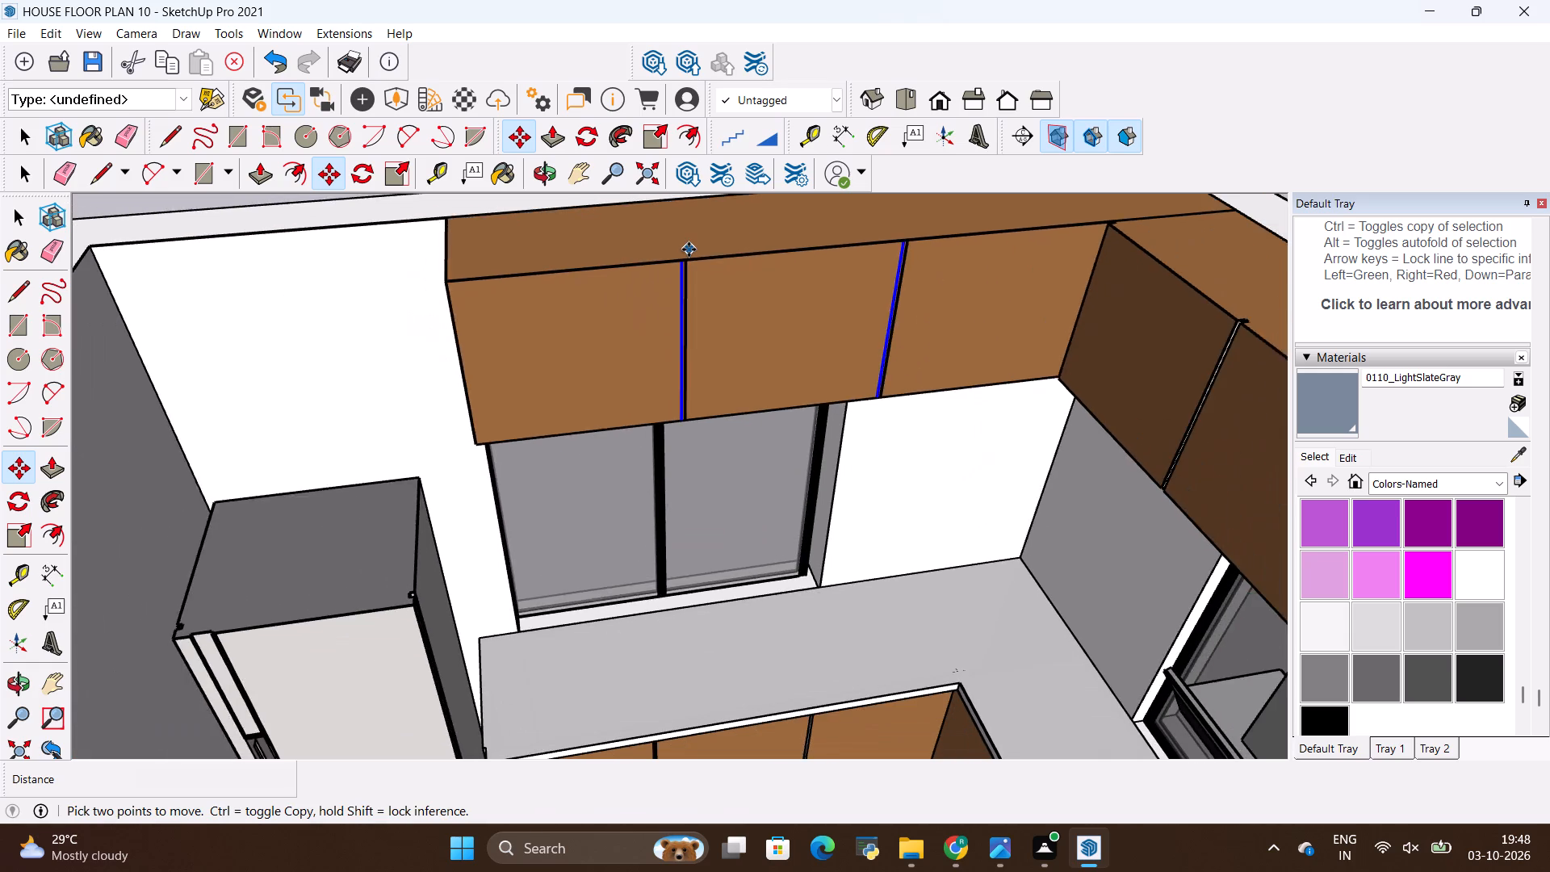
scroll(689, 249, down, 3)
key(r)
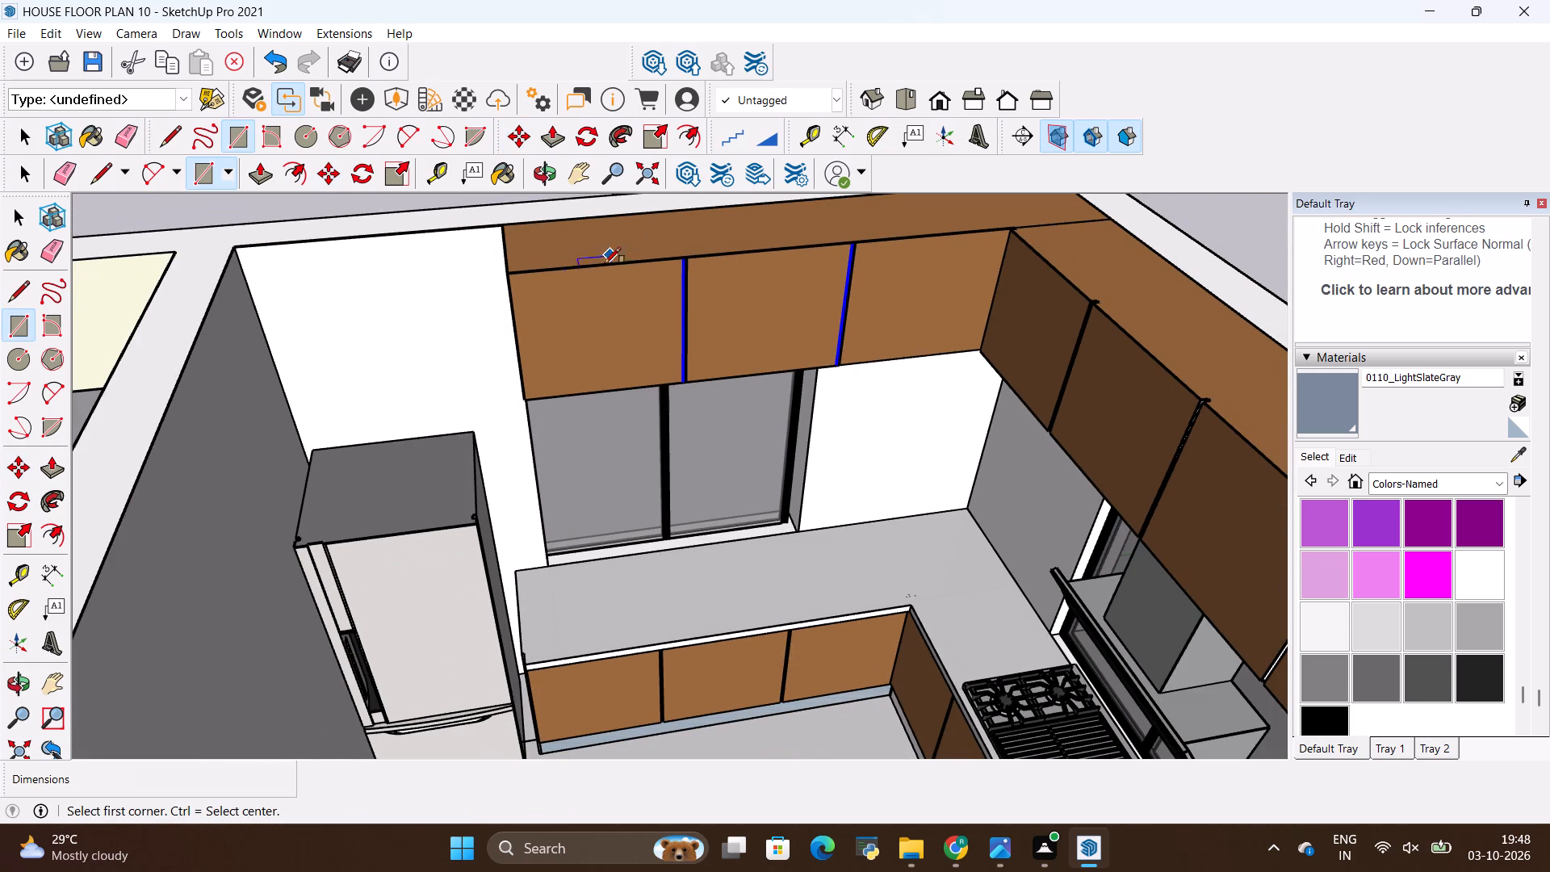
click(509, 281)
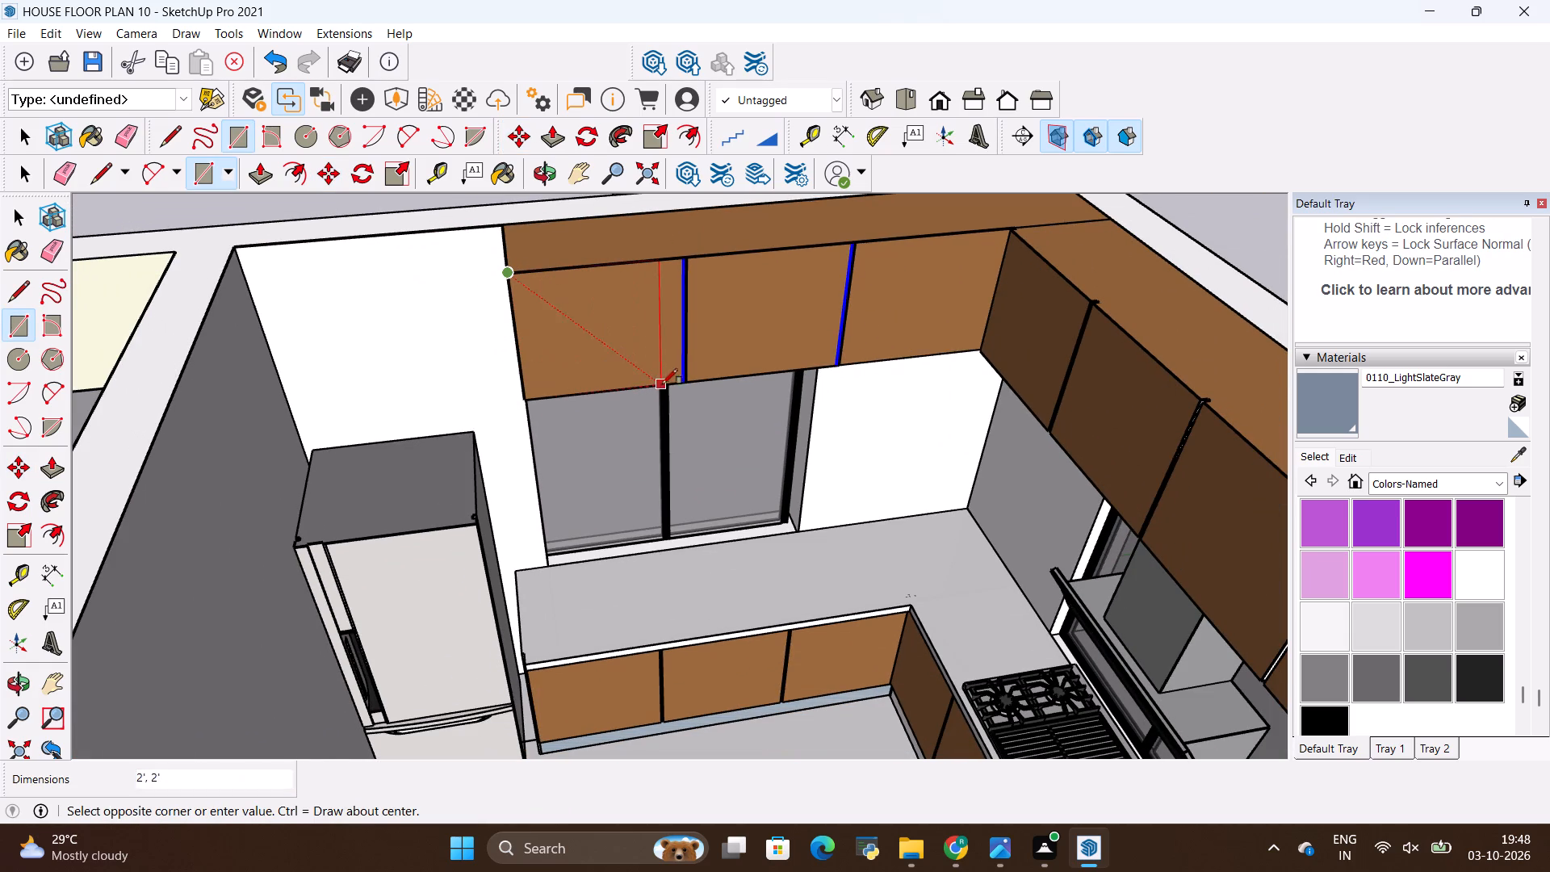
click(677, 384)
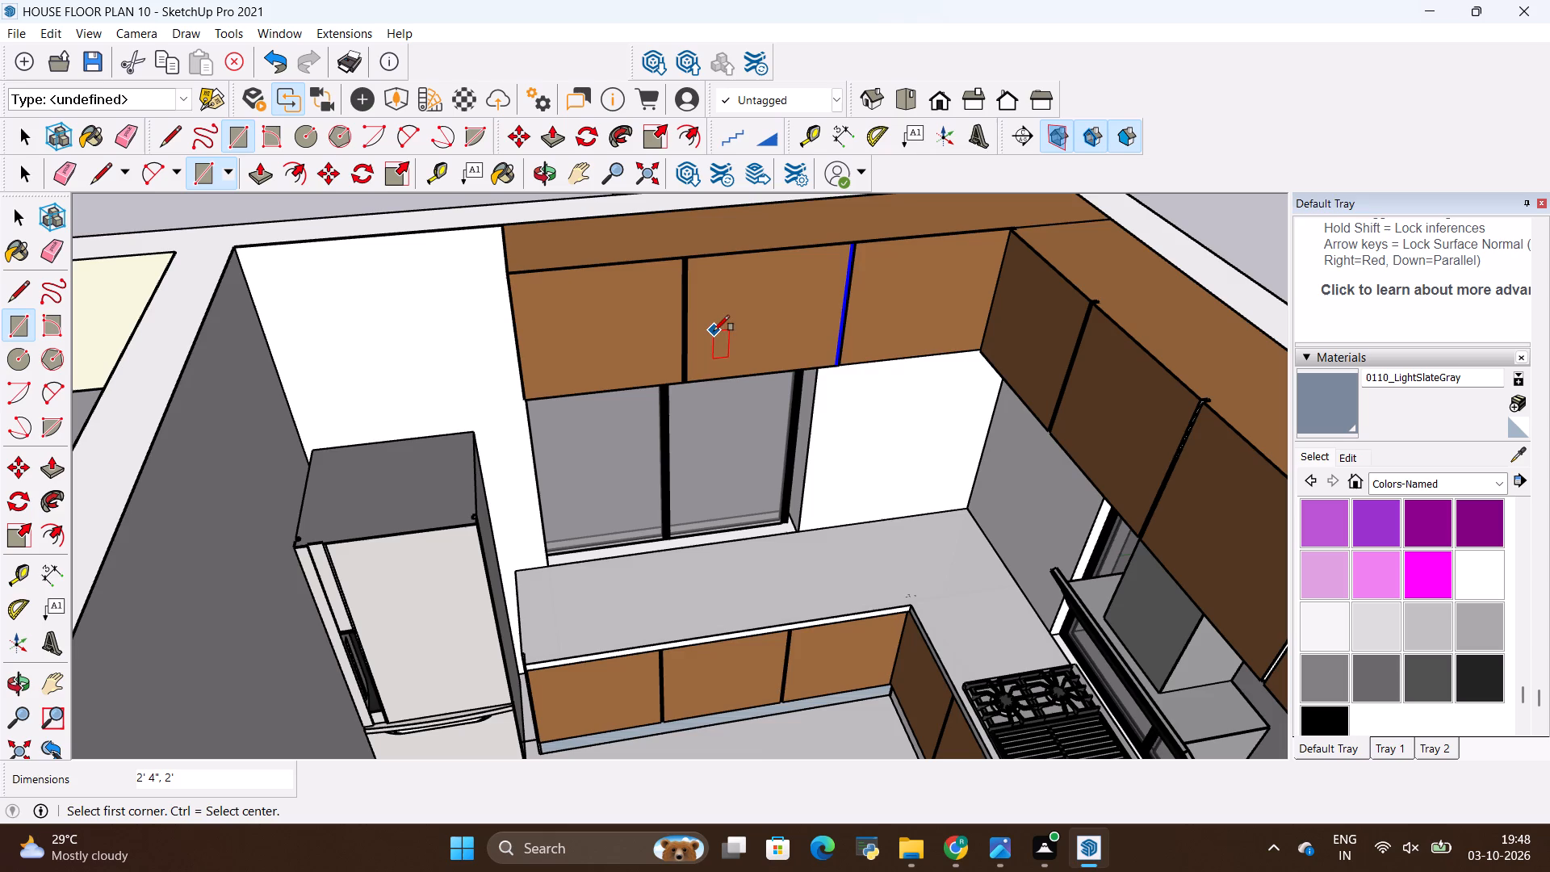
key(r)
scroll(694, 255, up, 6)
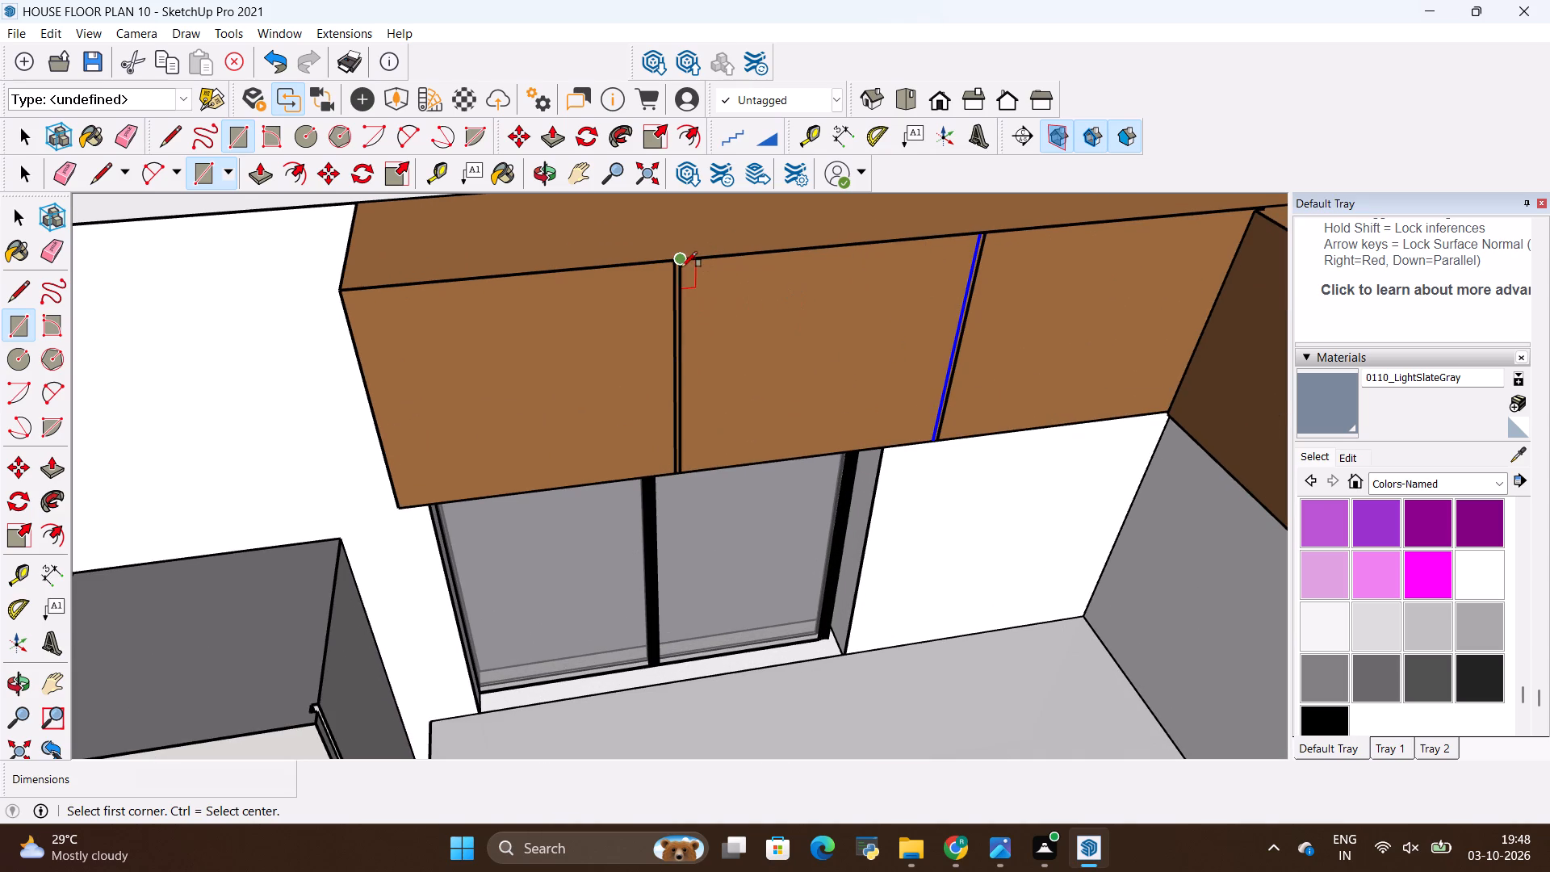
click(677, 265)
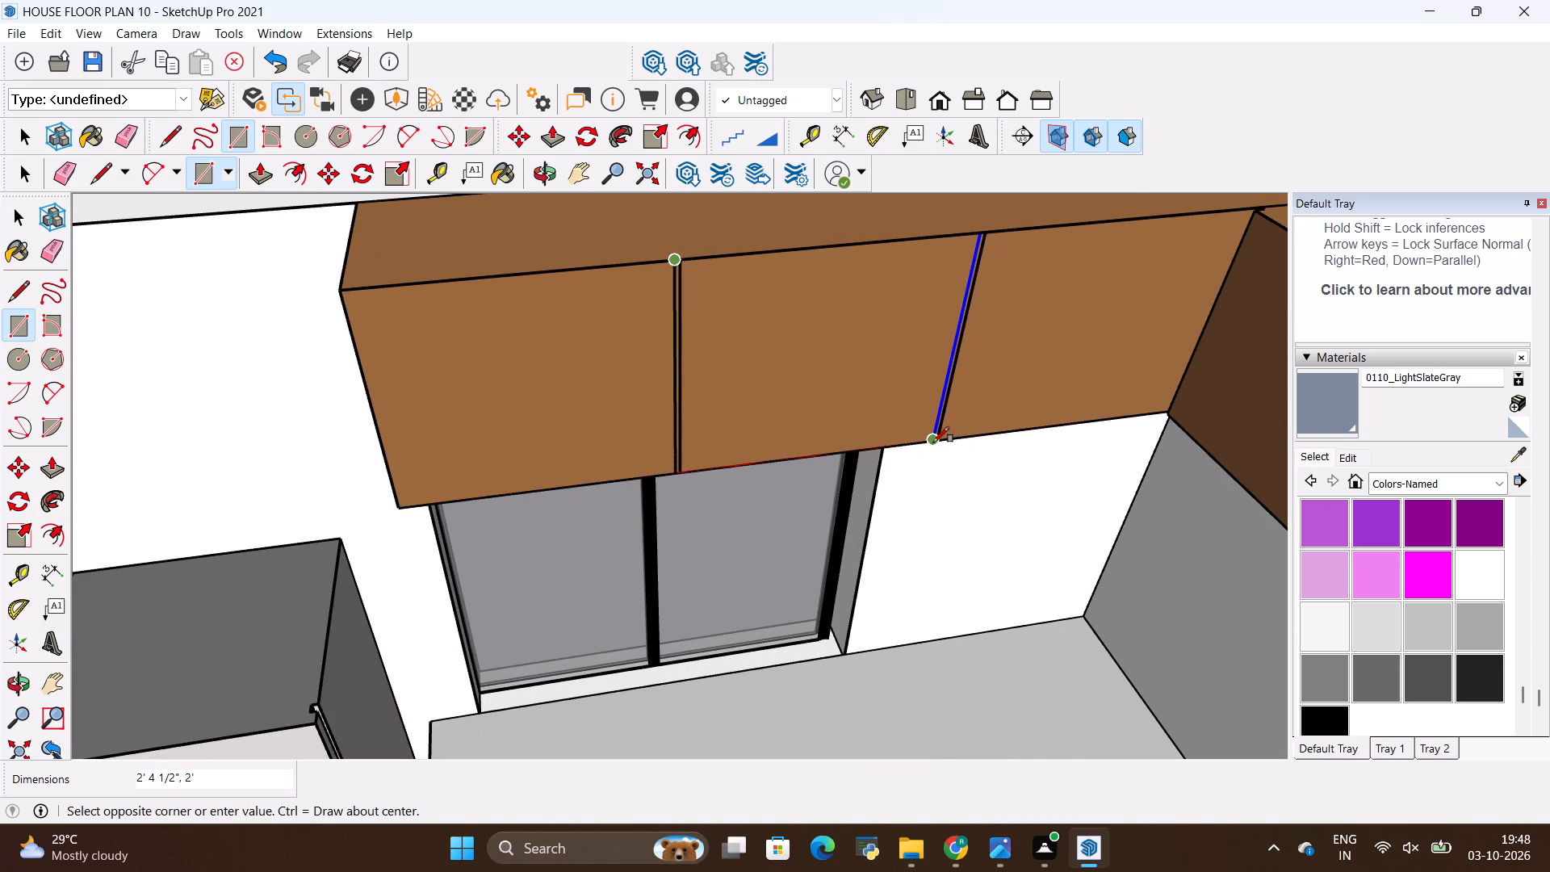
click(929, 442)
Draw rectangles on the wall cabinet front above the window: 2' 4" by 2' over the middle door, about 2' 3 3/16" by 2' over the corner door.
scroll(932, 436, up, 8)
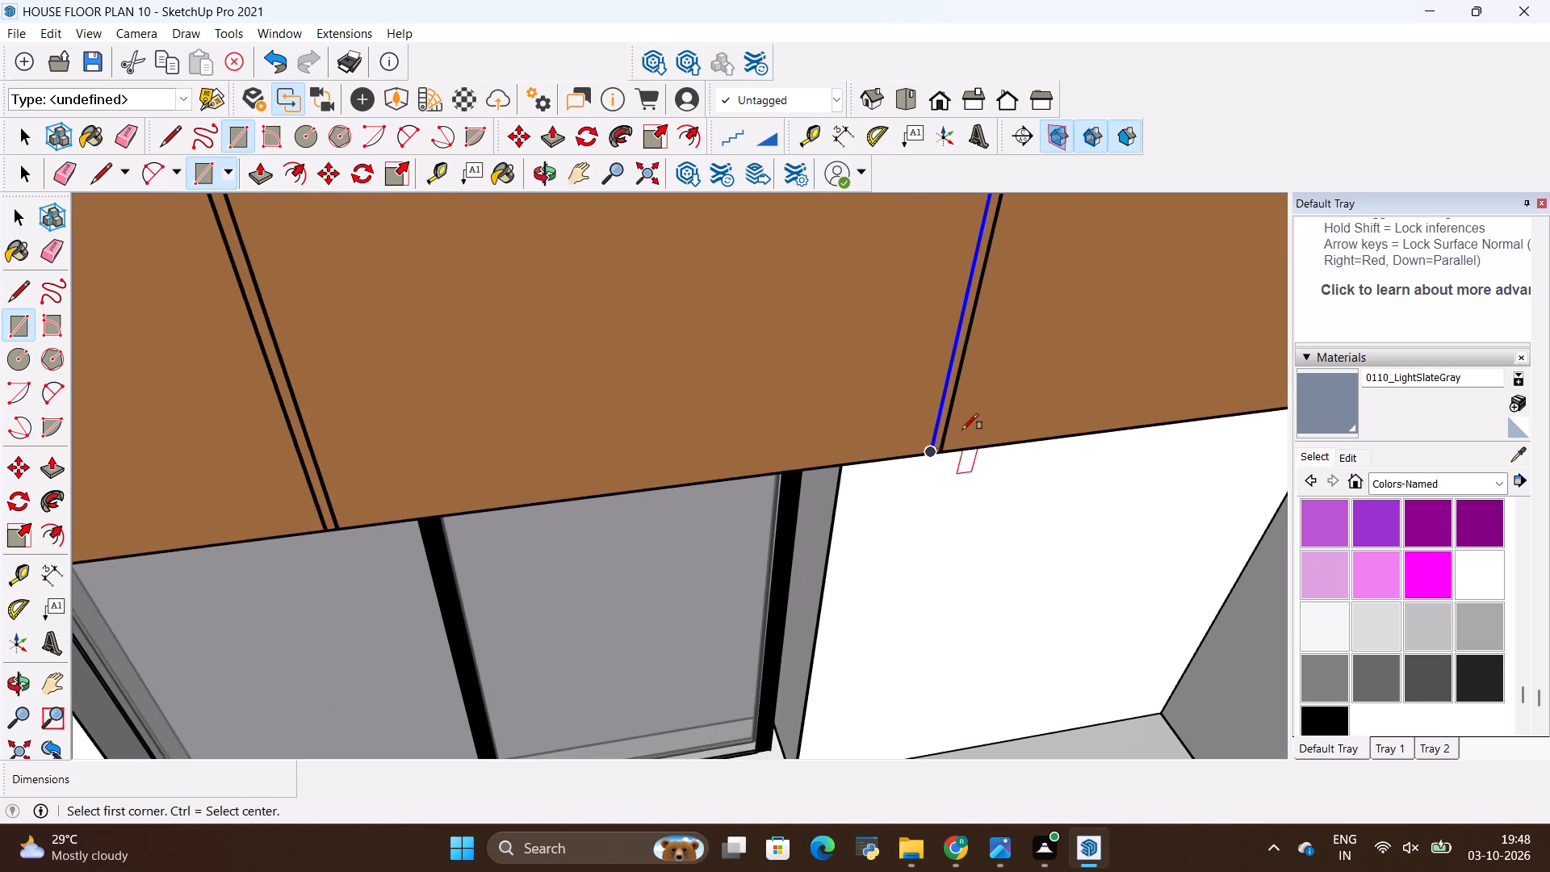
scroll(962, 430, up, 2)
key(Escape)
scroll(904, 449, up, 3)
key(space)
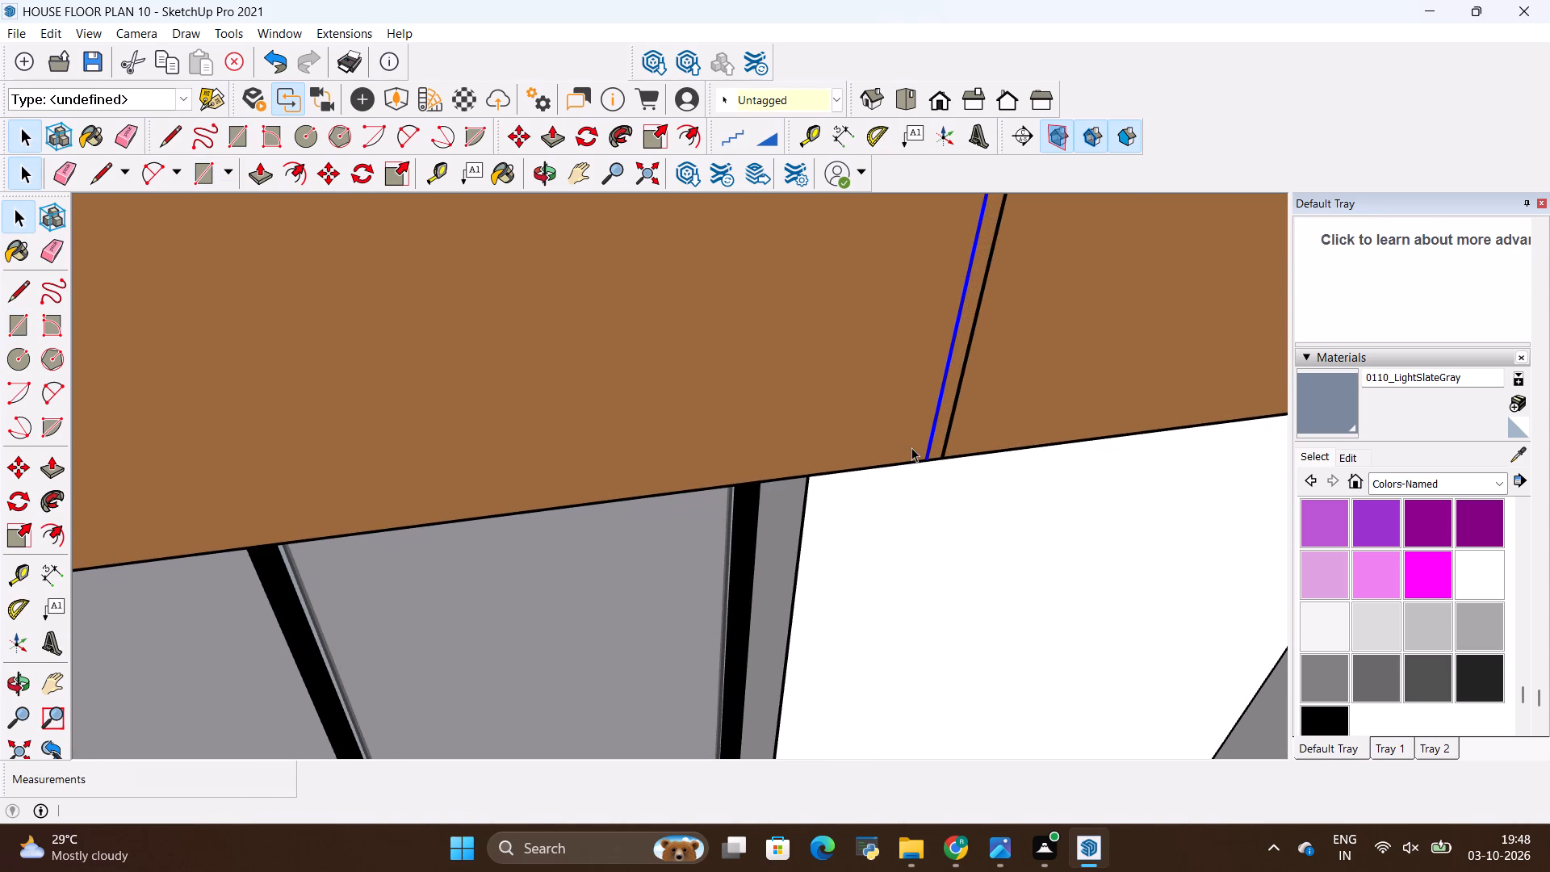
click(999, 396)
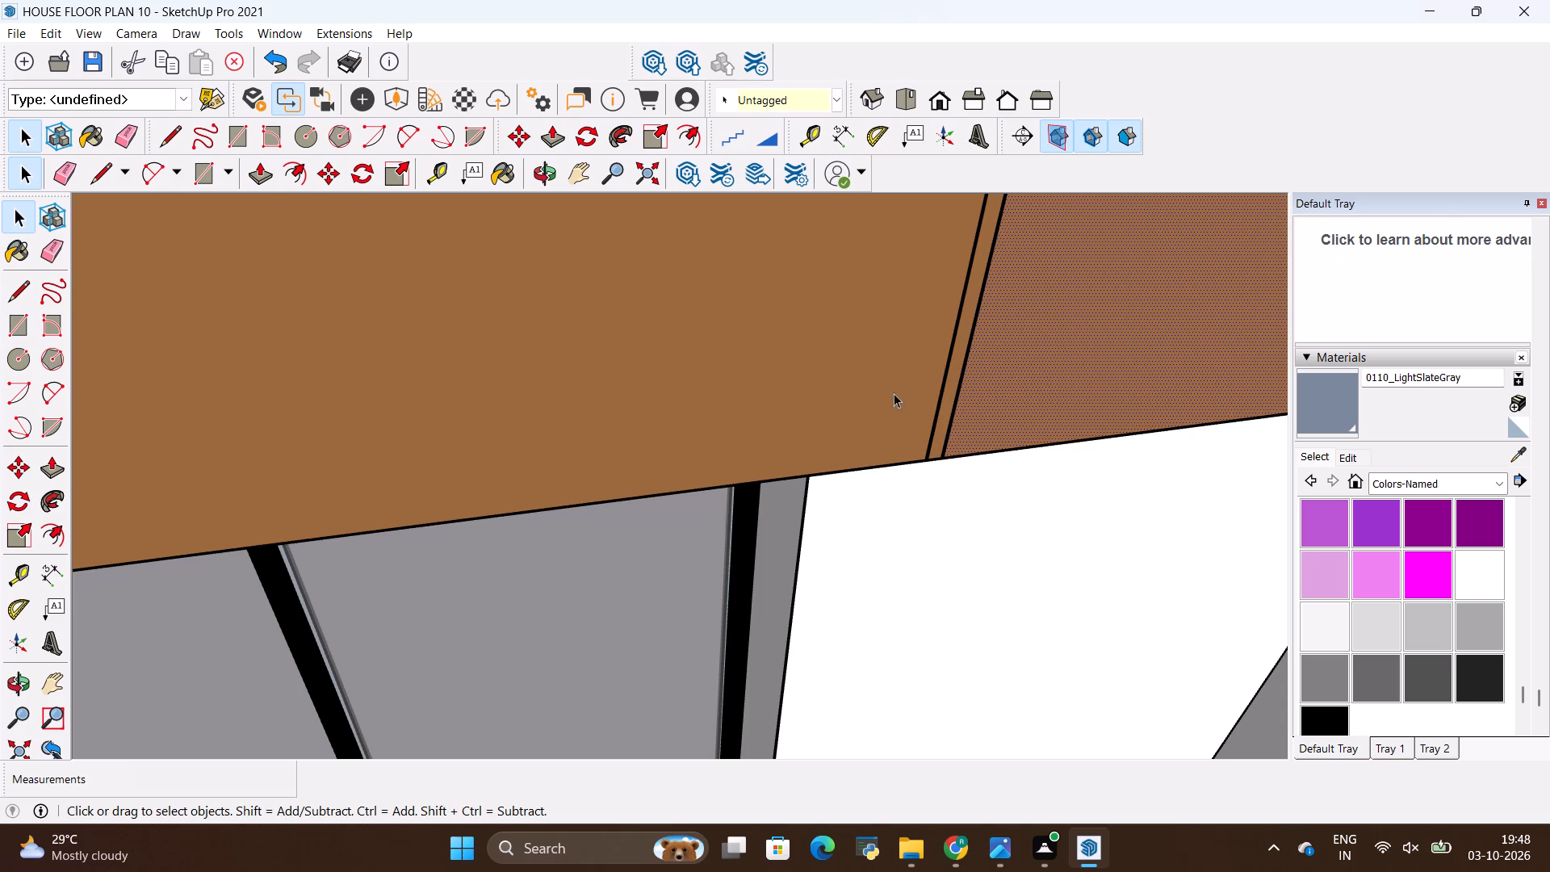
key(r)
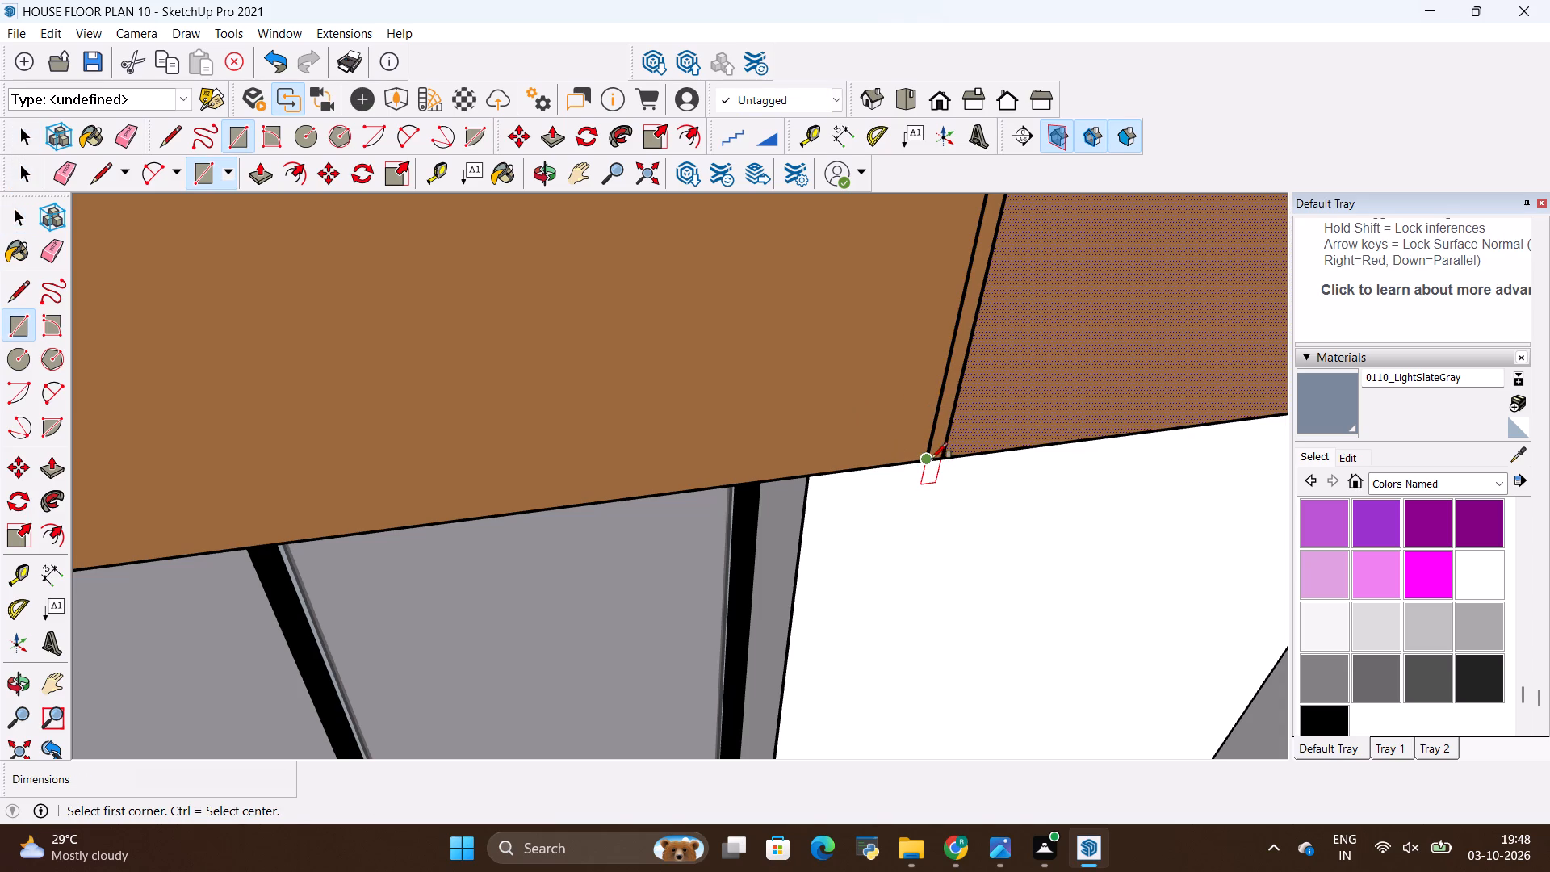
drag(932, 458, 924, 451)
scroll(770, 382, down, 17)
scroll(703, 291, up, 1)
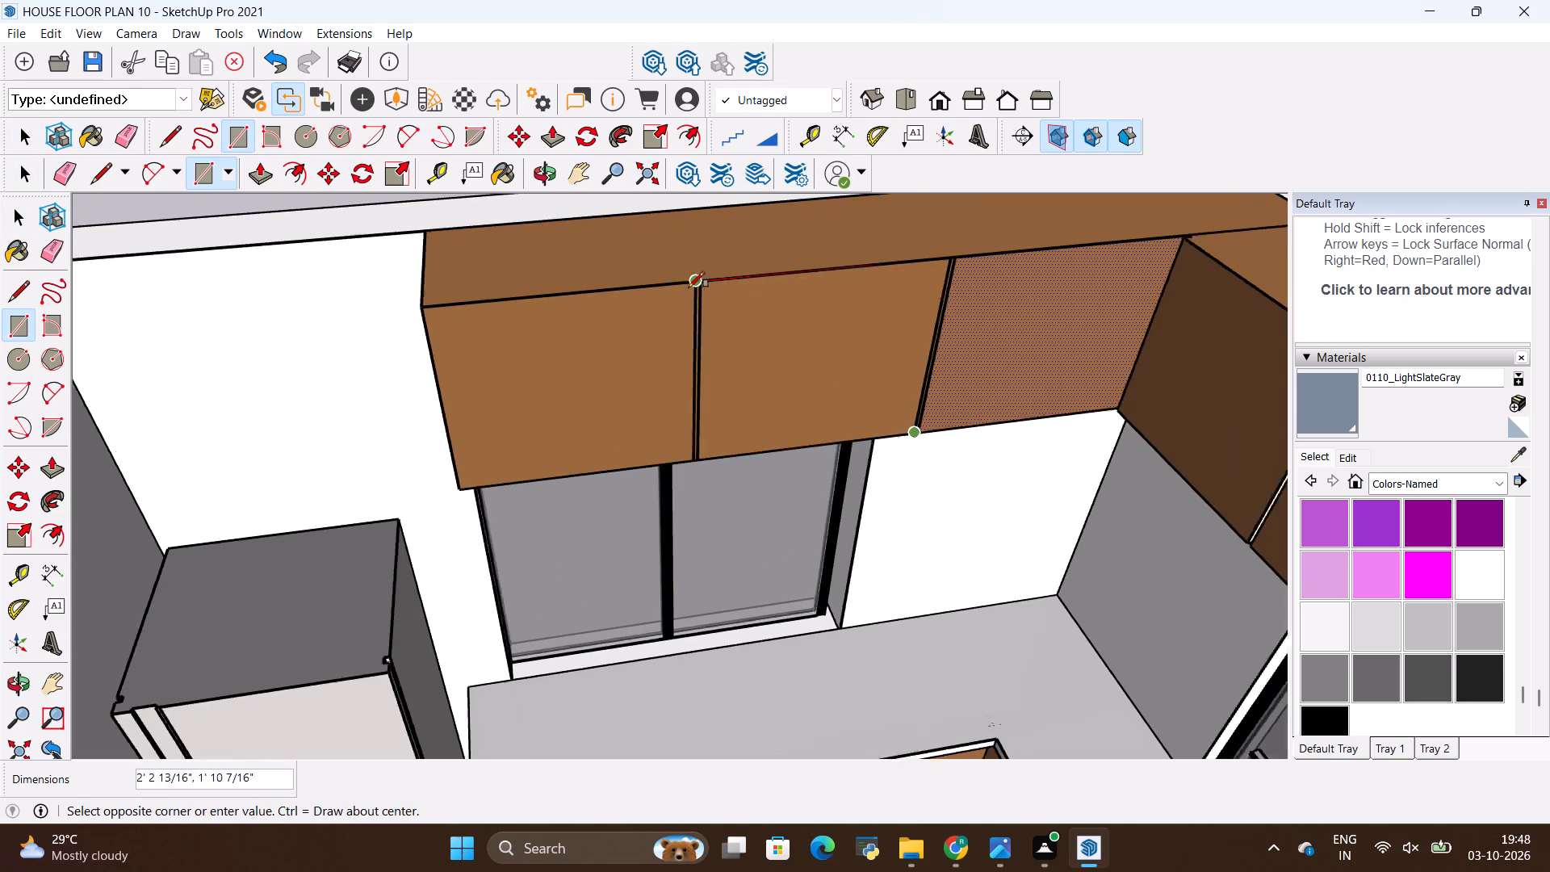
scroll(689, 287, up, 5)
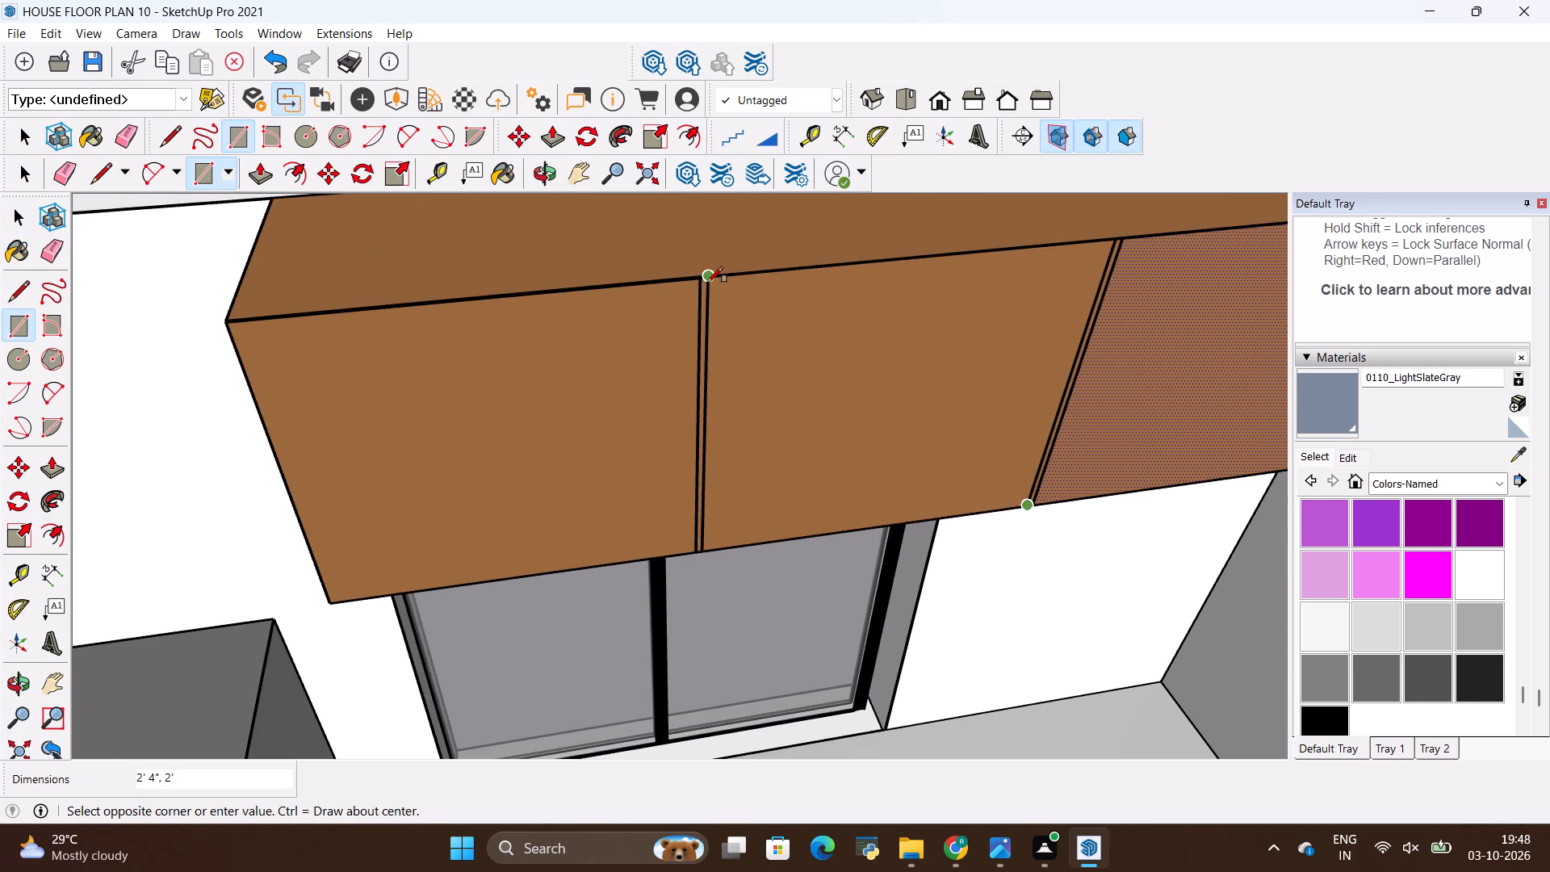
click(707, 283)
scroll(553, 312, down, 5)
scroll(926, 271, up, 7)
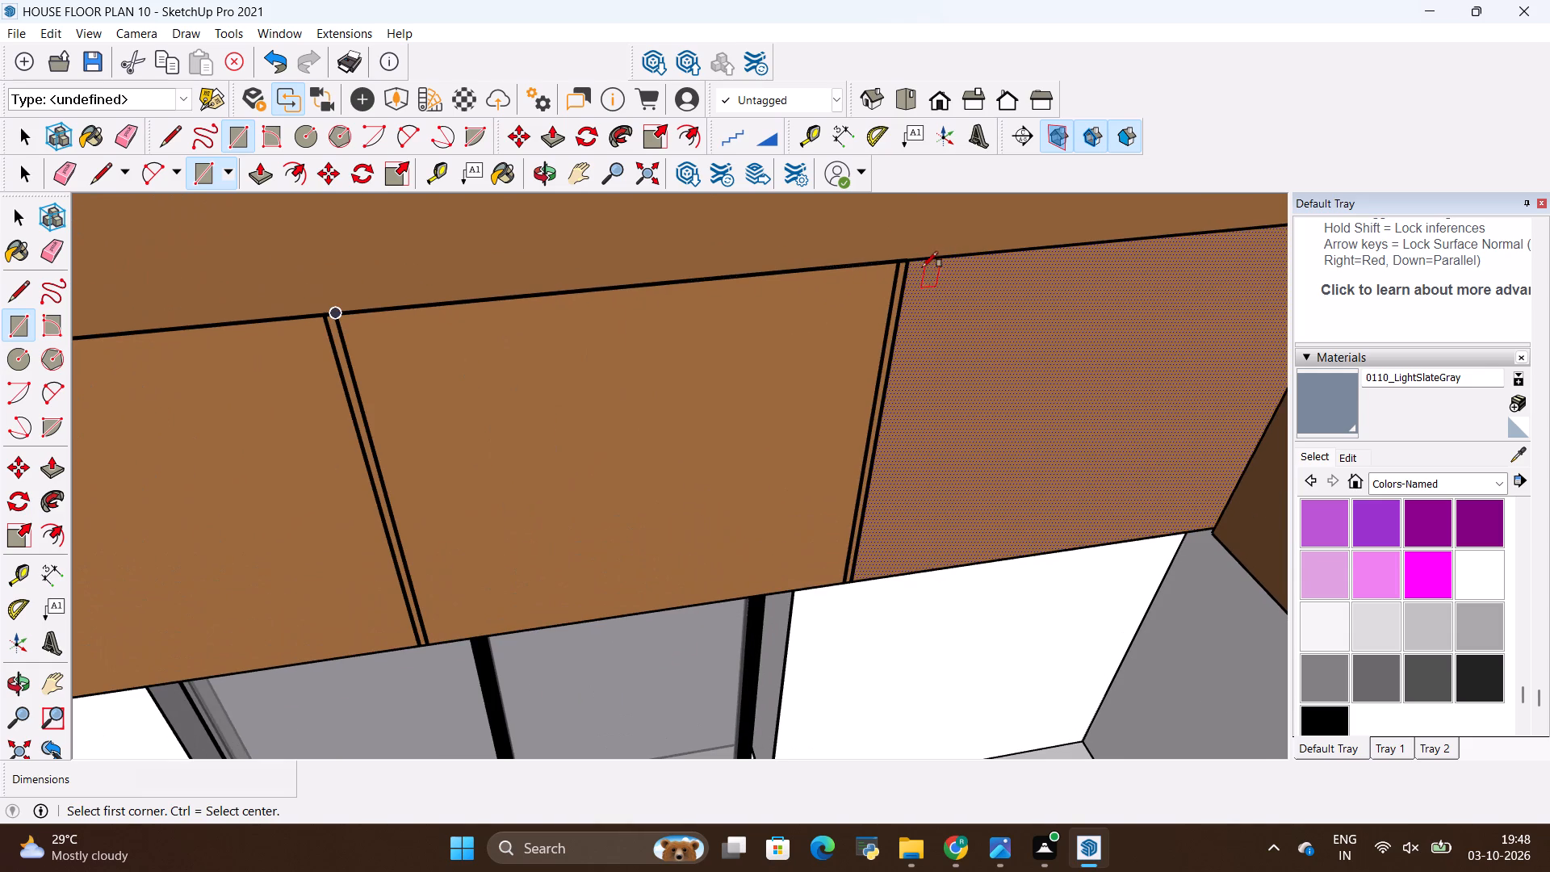
click(908, 267)
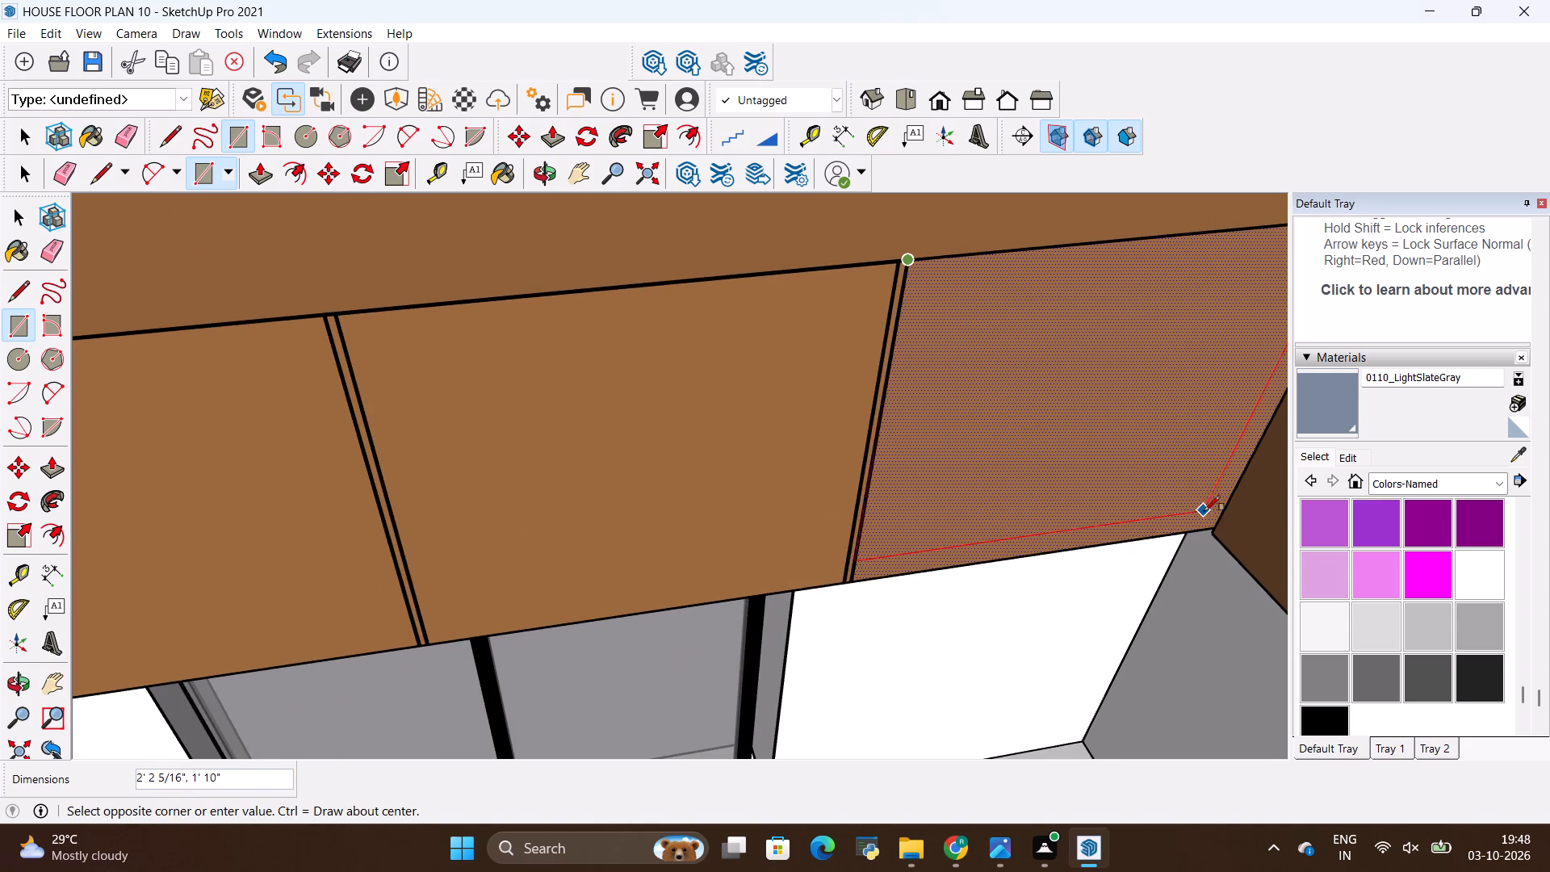
click(1204, 527)
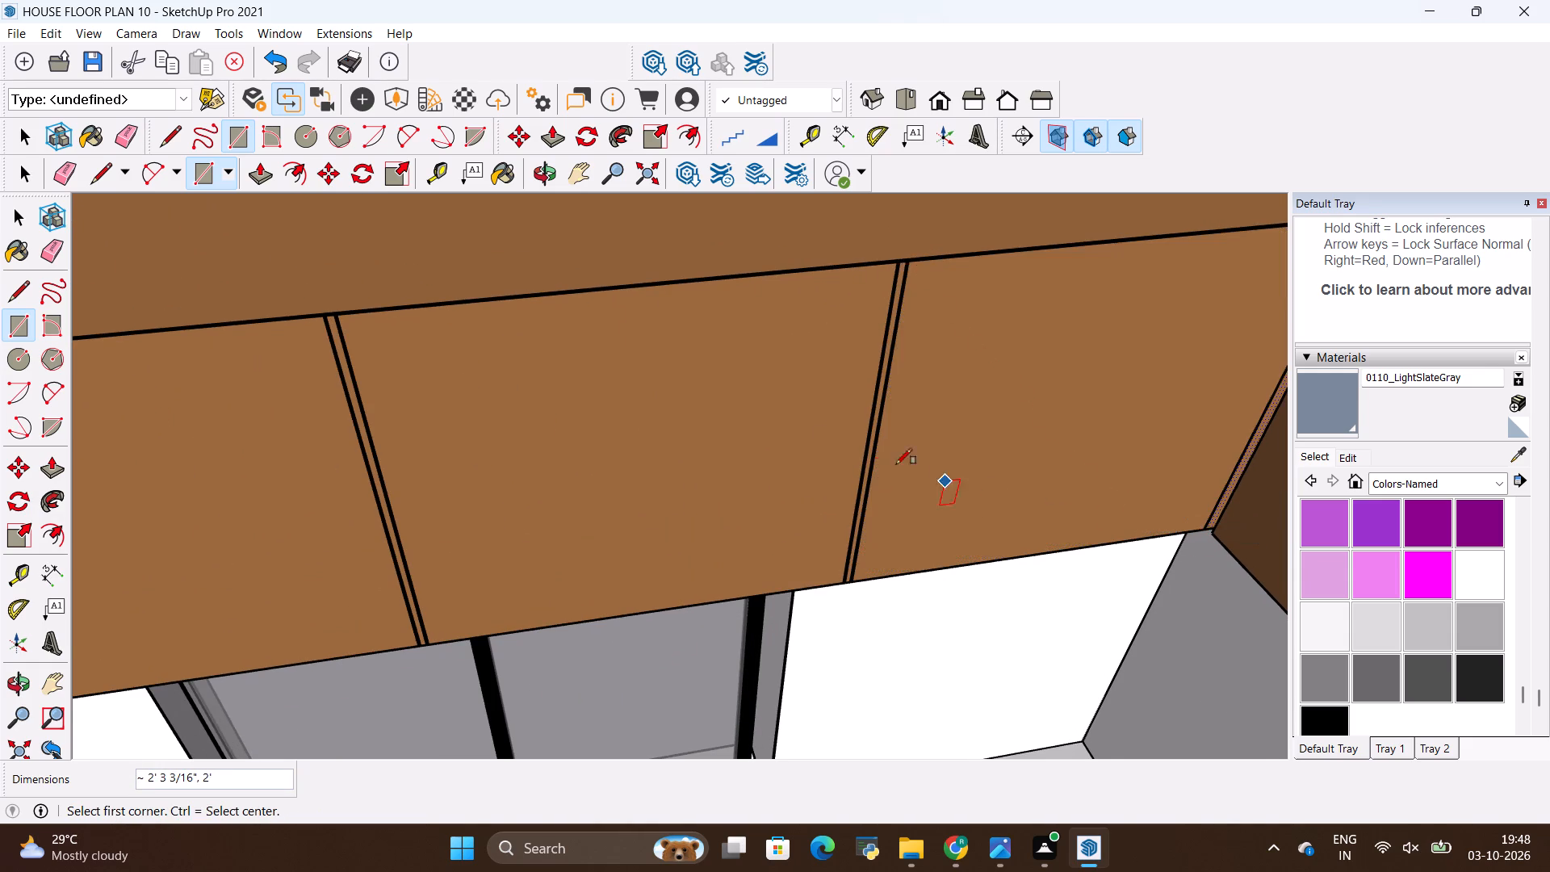
Pull the corner door of the extended wall cabinet out 1" and repeat the same extrusion on the other two doors.
scroll(776, 424, down, 4)
scroll(1186, 304, up, 7)
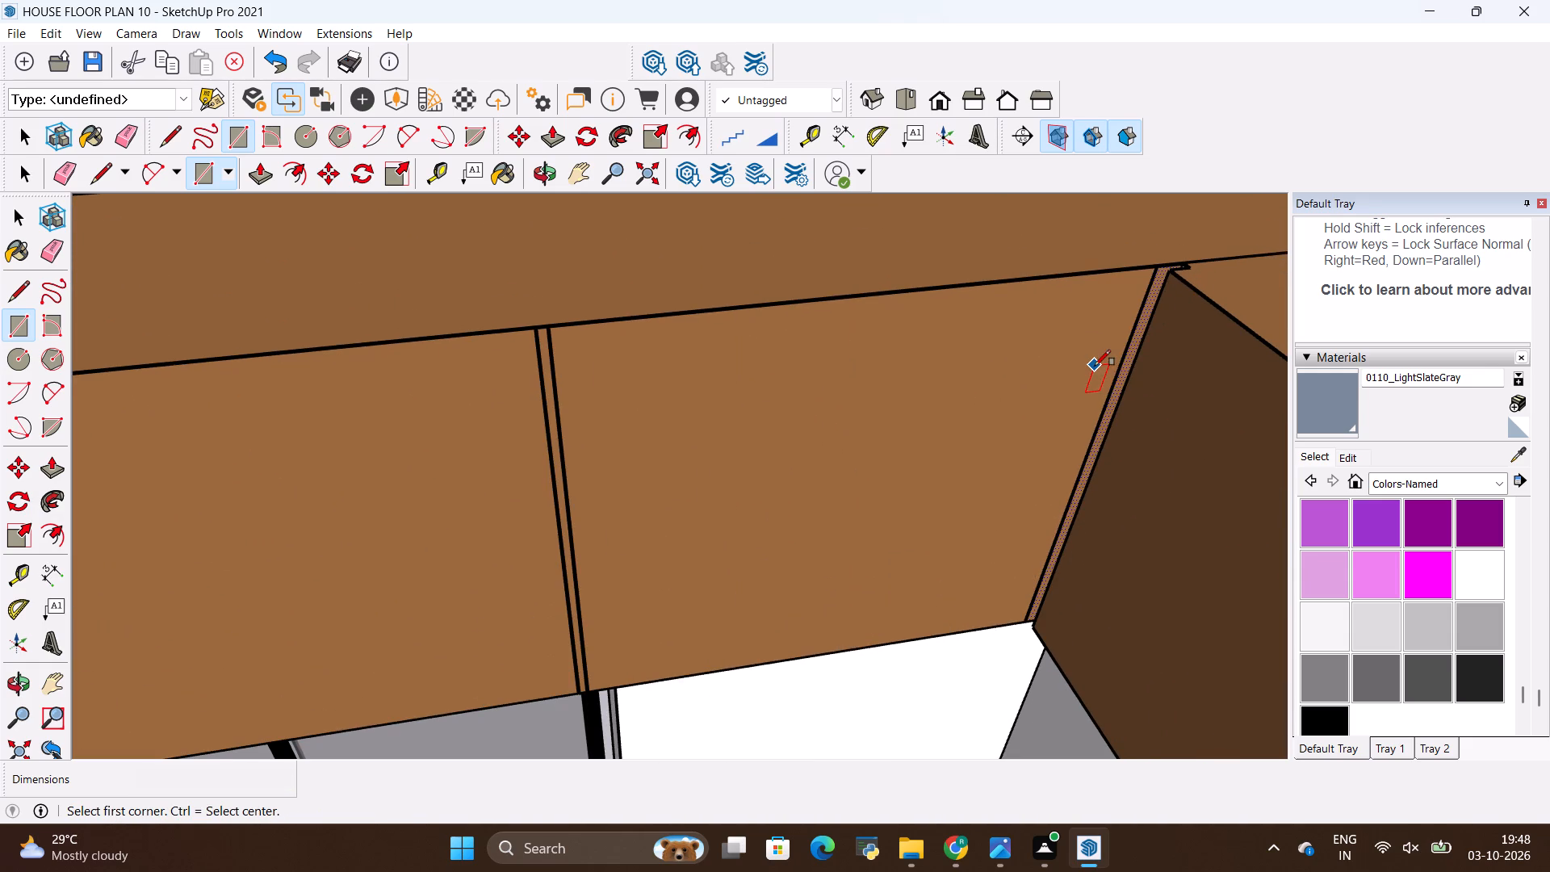
key(p)
click(1038, 358)
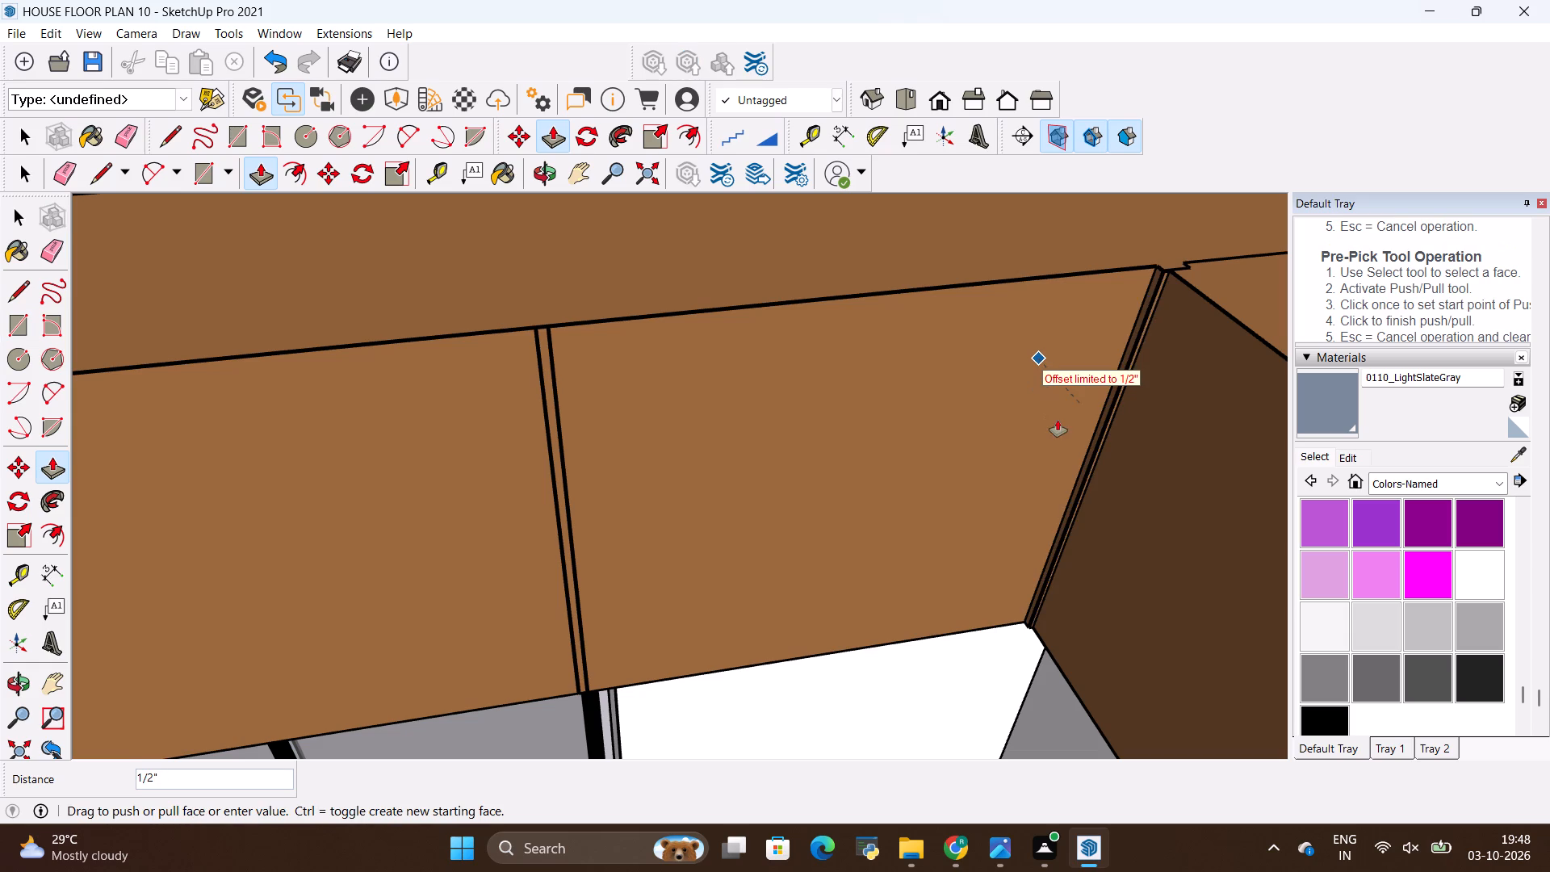
key(Escape)
click(944, 374)
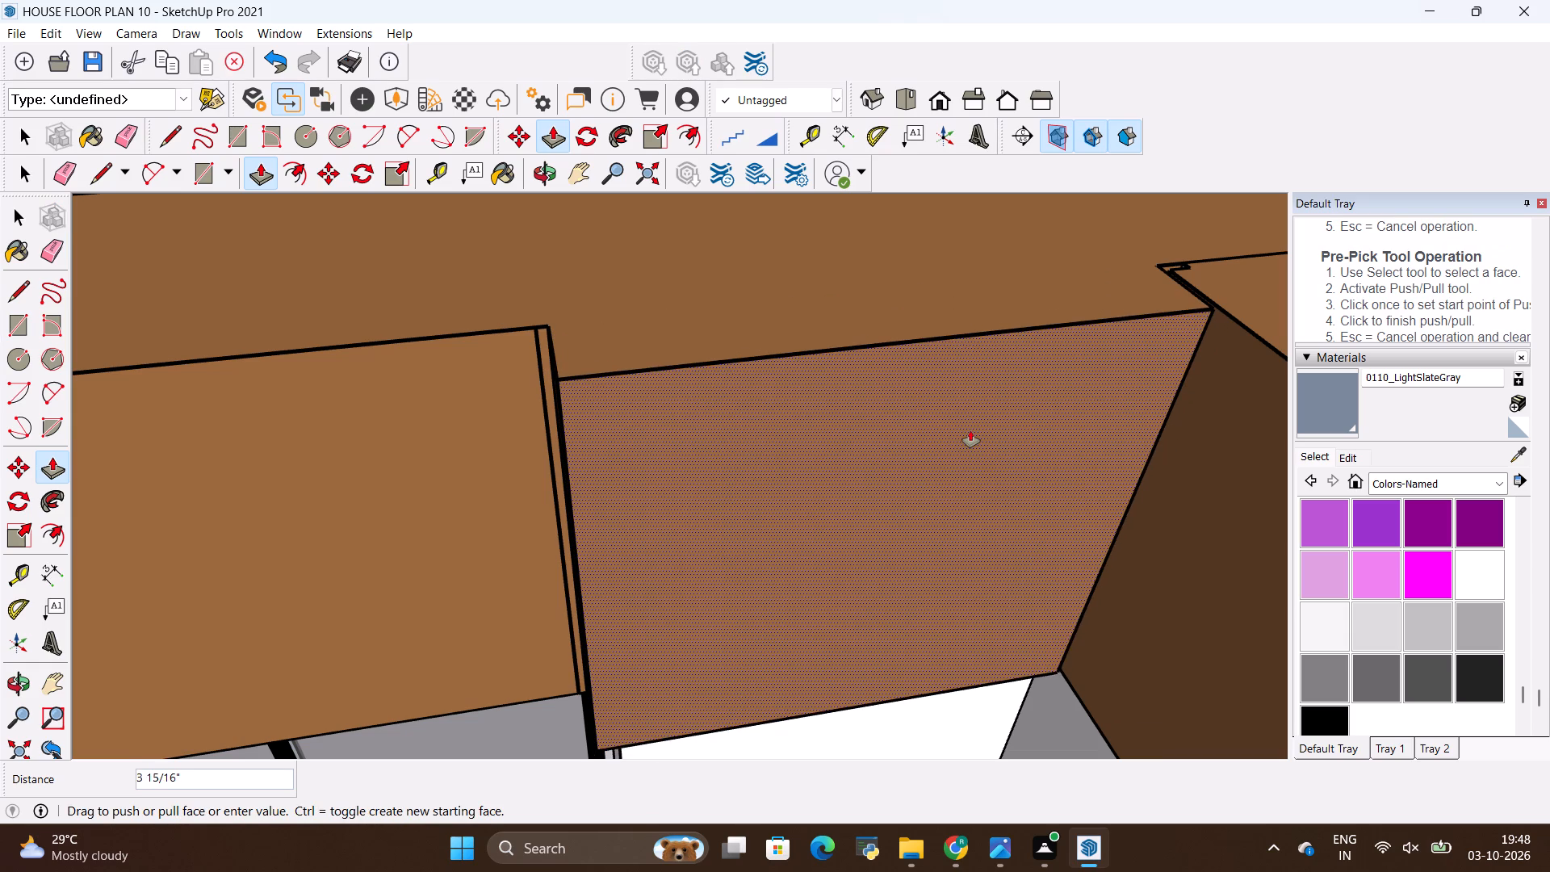
key(BackSpace)
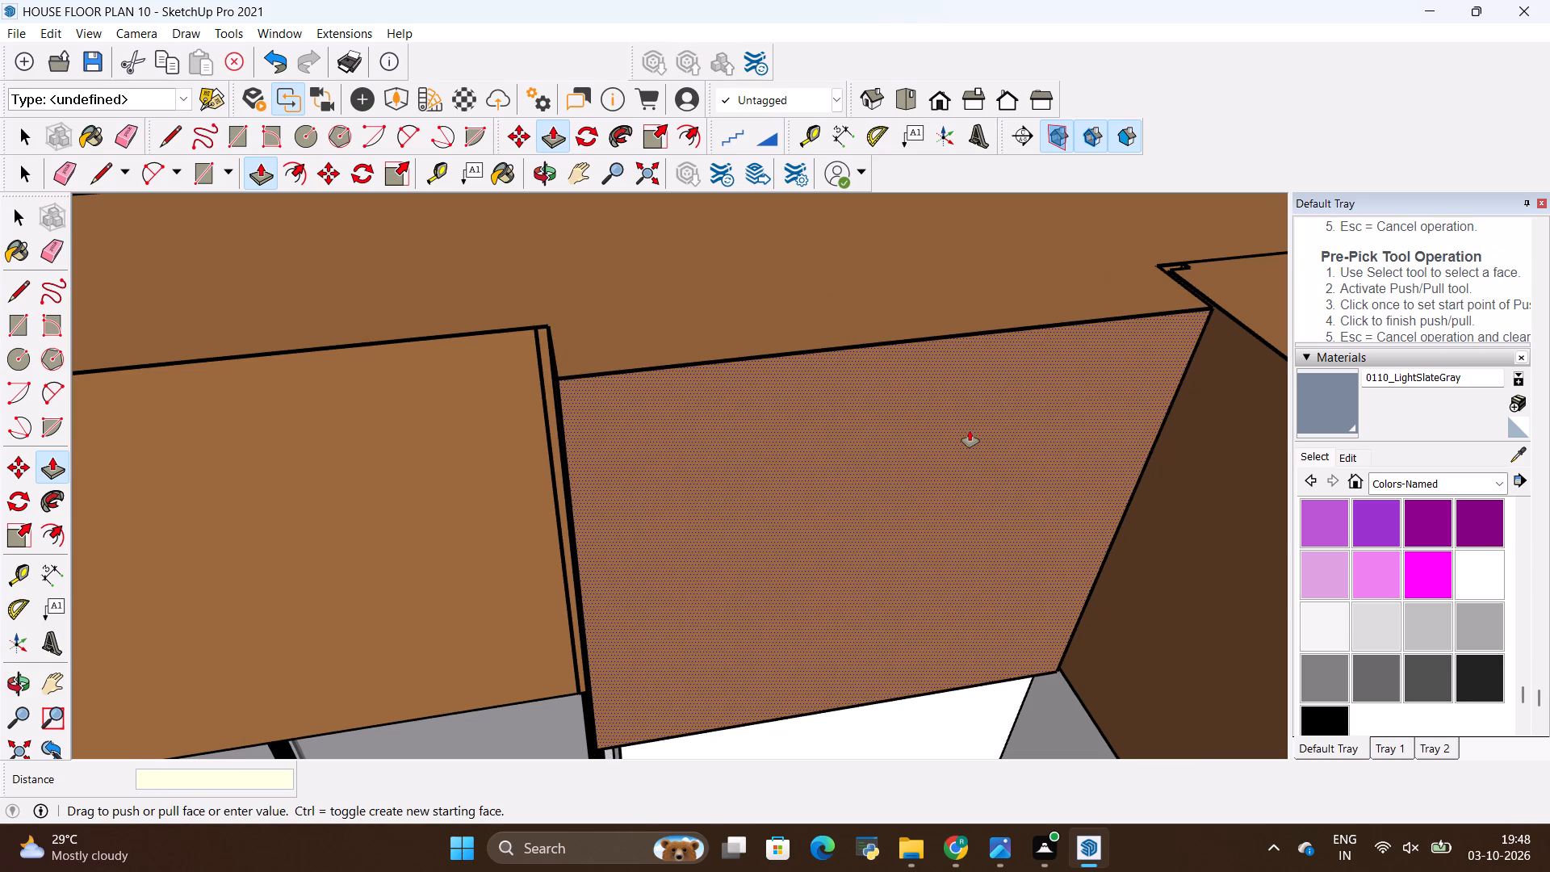
text(1")
key(Return)
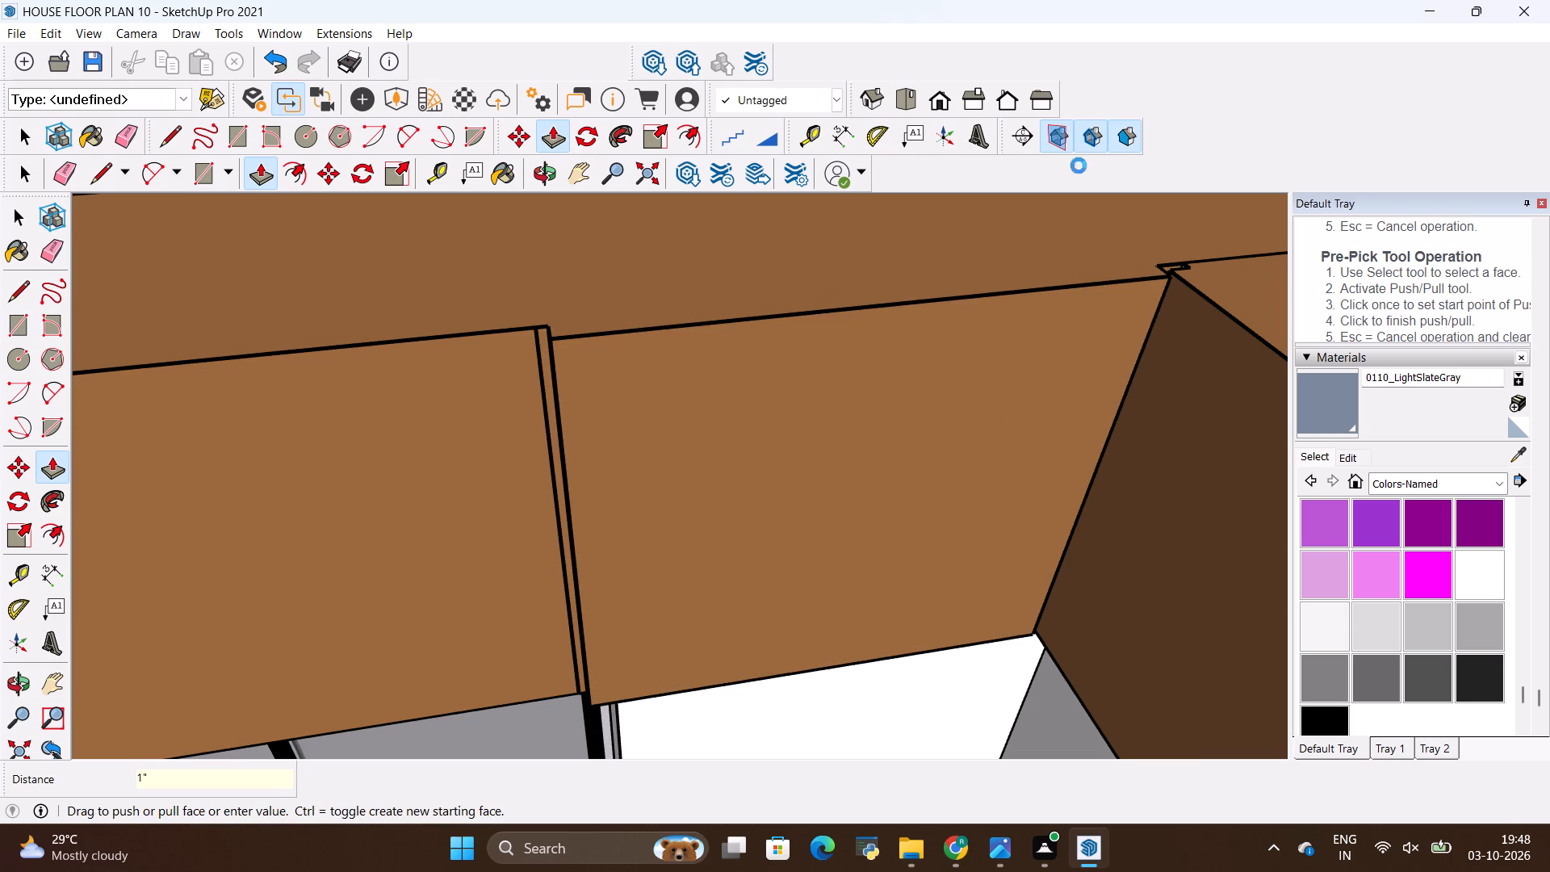
double_click(467, 462)
scroll(656, 376, down, 5)
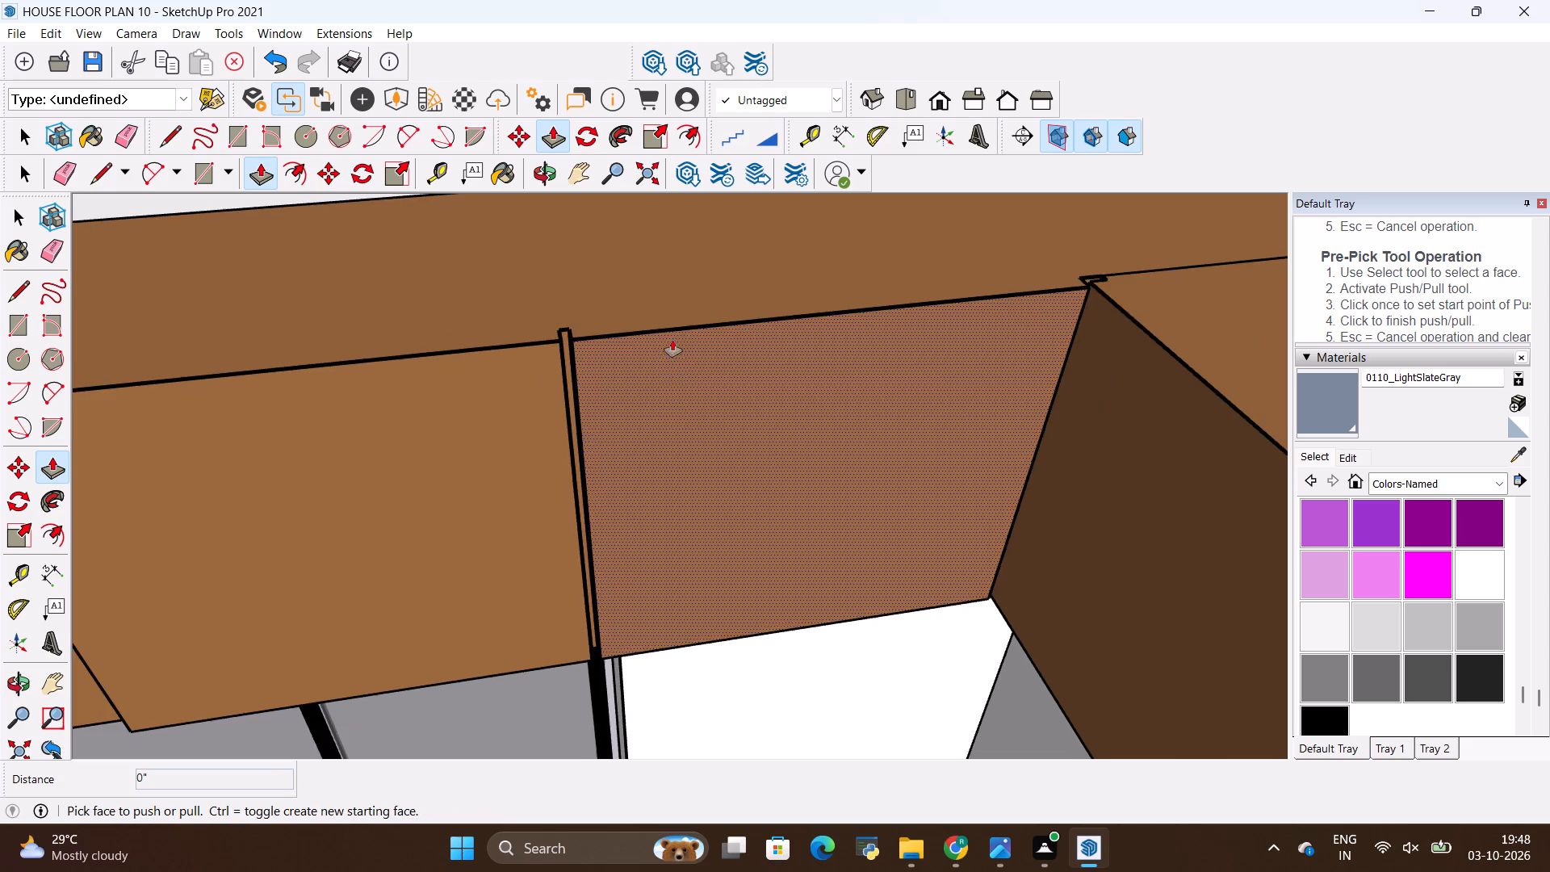
scroll(676, 397, down, 6)
scroll(715, 267, down, 4)
scroll(581, 404, up, 3)
double_click(568, 381)
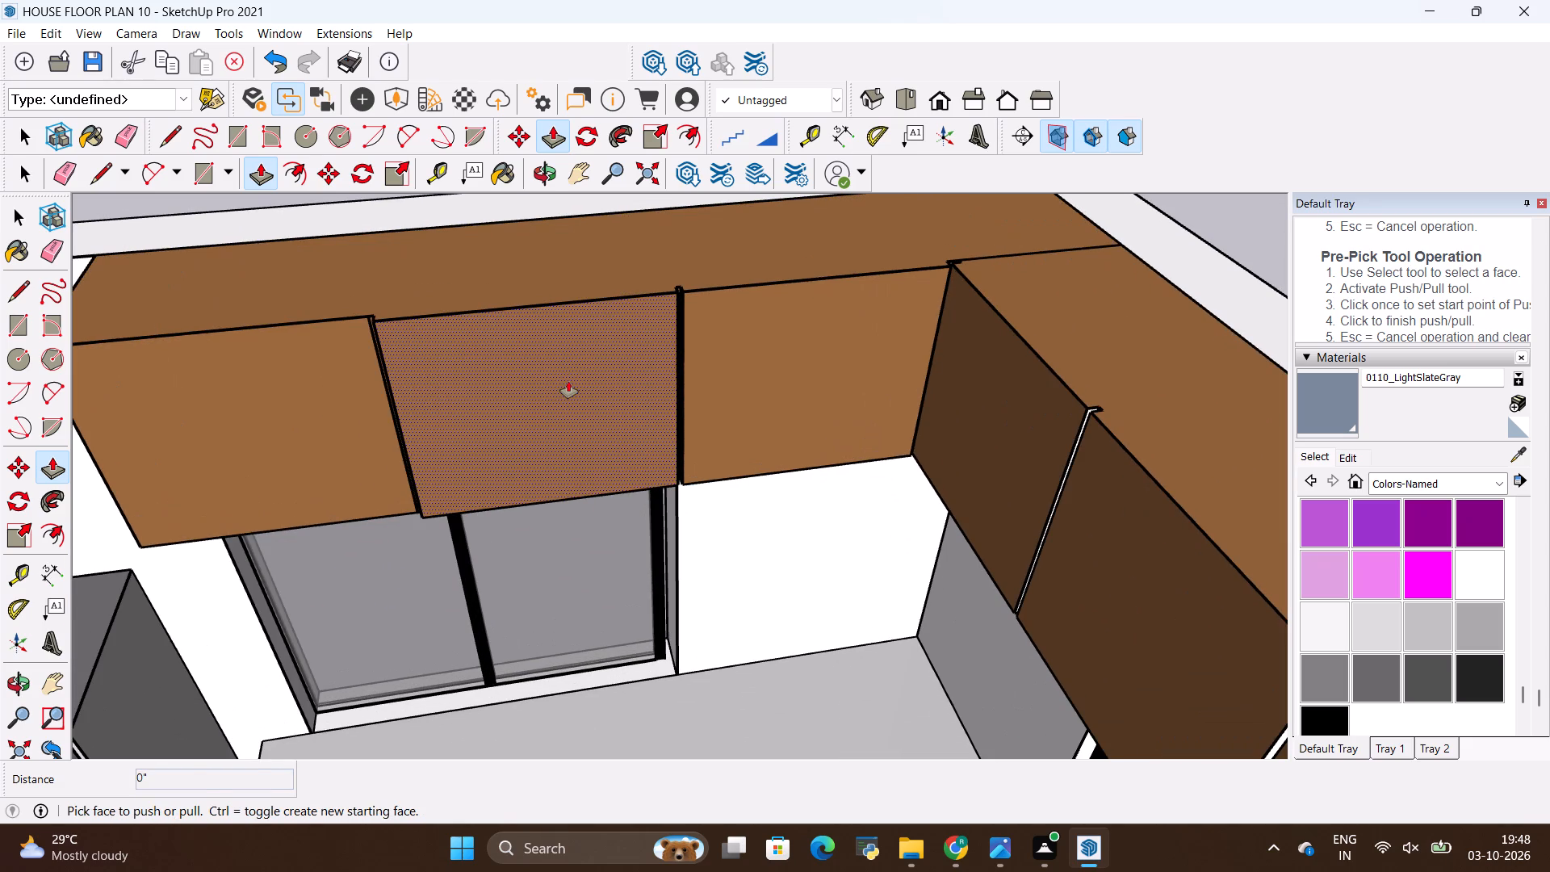
double_click(293, 386)
Examine the extended wall cabinets and their doors from several sides of the kitchen.
scroll(648, 287, down, 5)
middle_drag(496, 329, 661, 216)
middle_drag(541, 367, 406, 354)
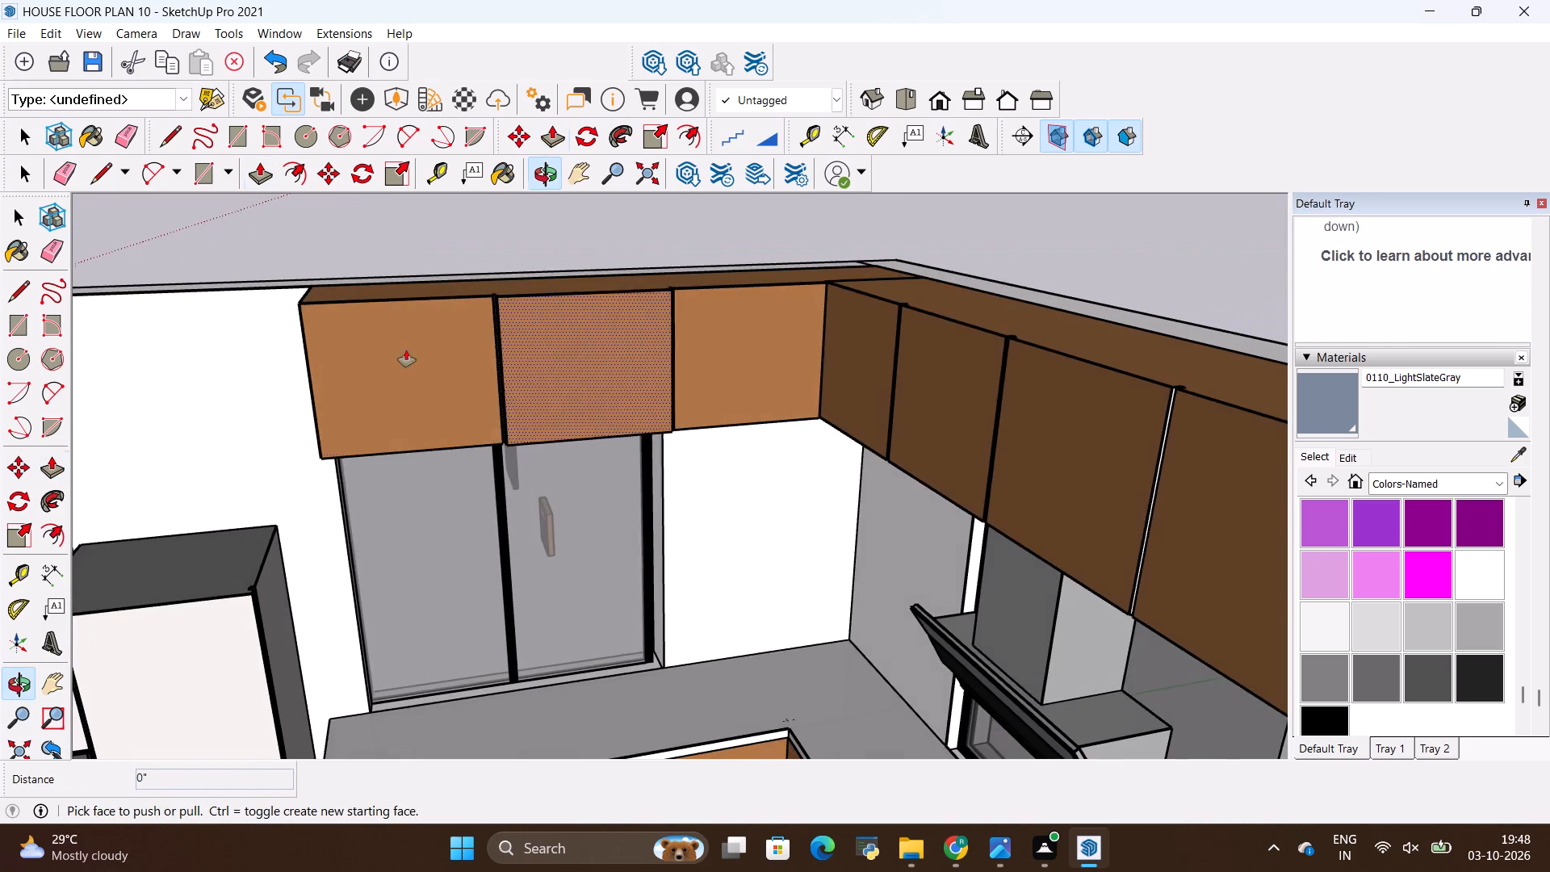
scroll(519, 304, up, 3)
scroll(499, 350, down, 5)
middle_drag(399, 297, 720, 337)
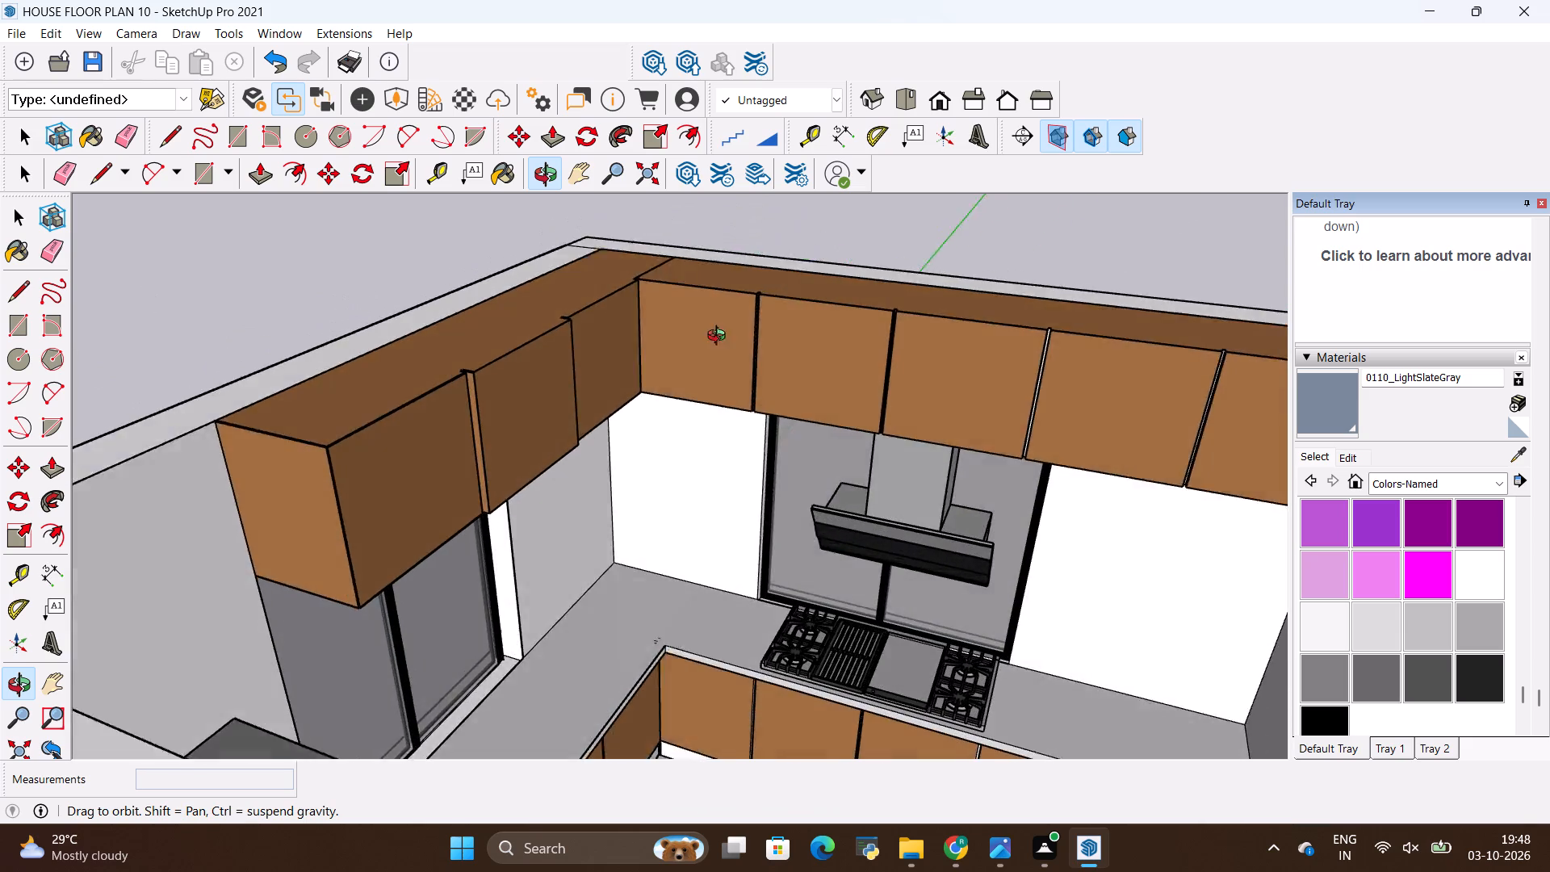
middle_drag(720, 337, 587, 275)
middle_drag(695, 507, 727, 390)
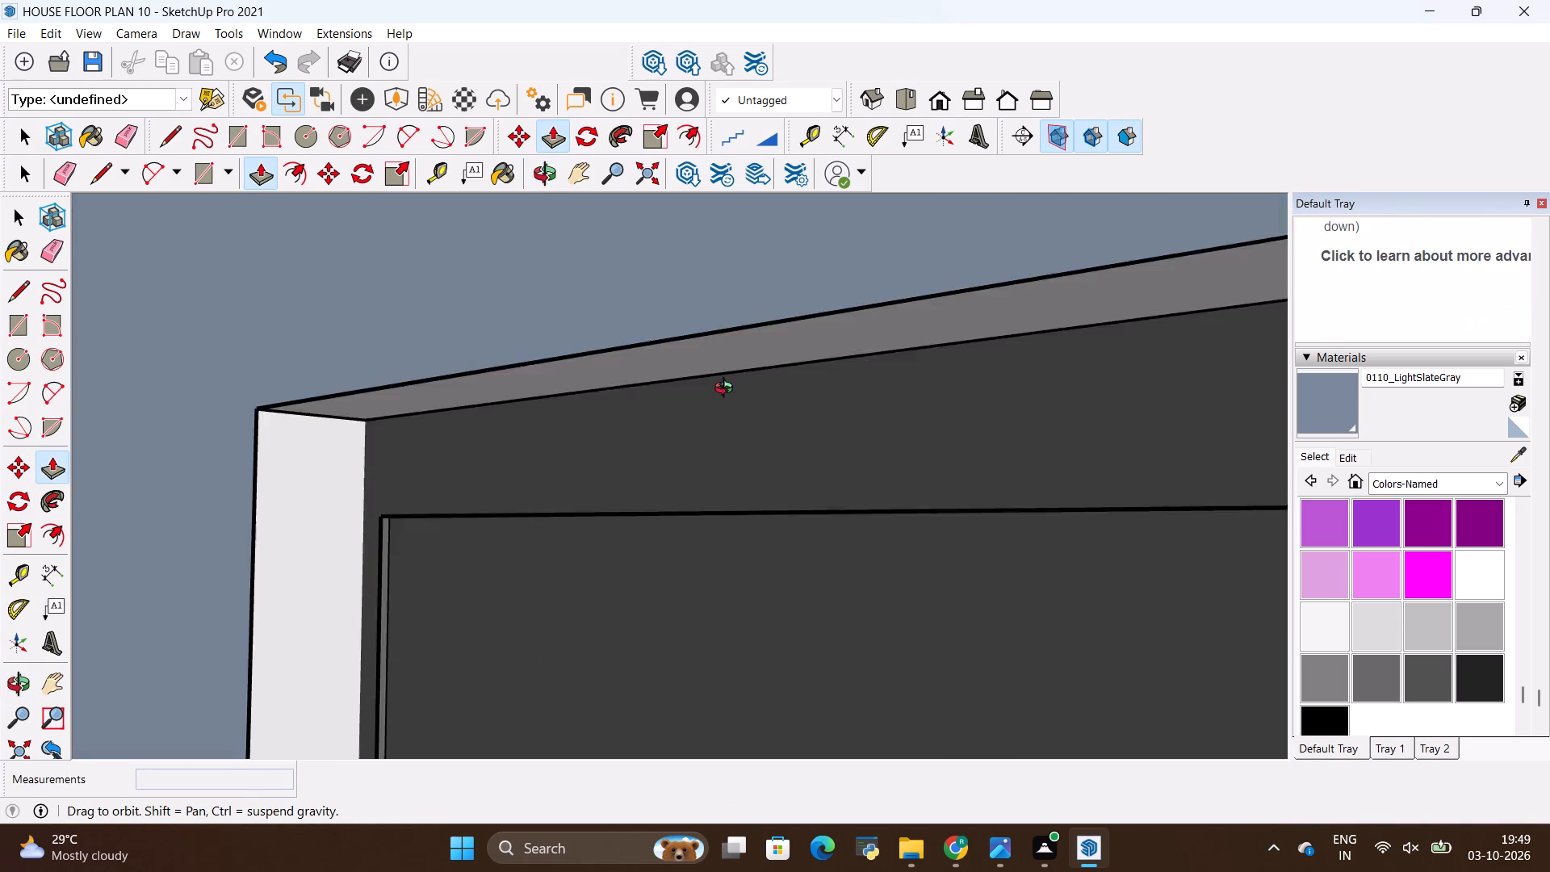
middle_drag(727, 390, 669, 539)
scroll(663, 455, down, 5)
scroll(751, 417, up, 6)
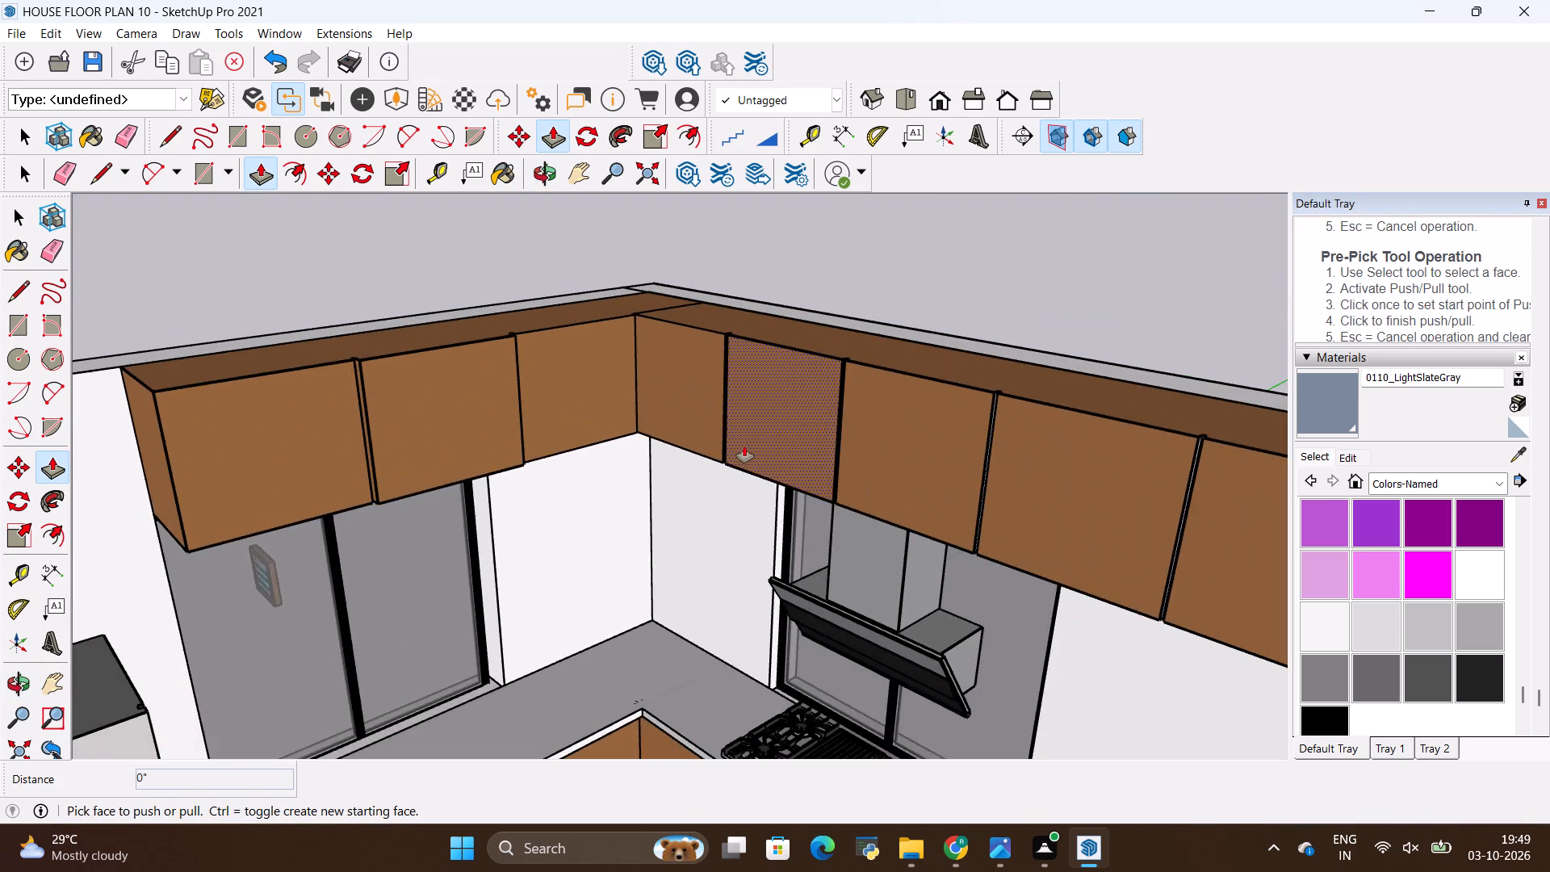
scroll(615, 357, down, 4)
middle_drag(531, 631, 1063, 628)
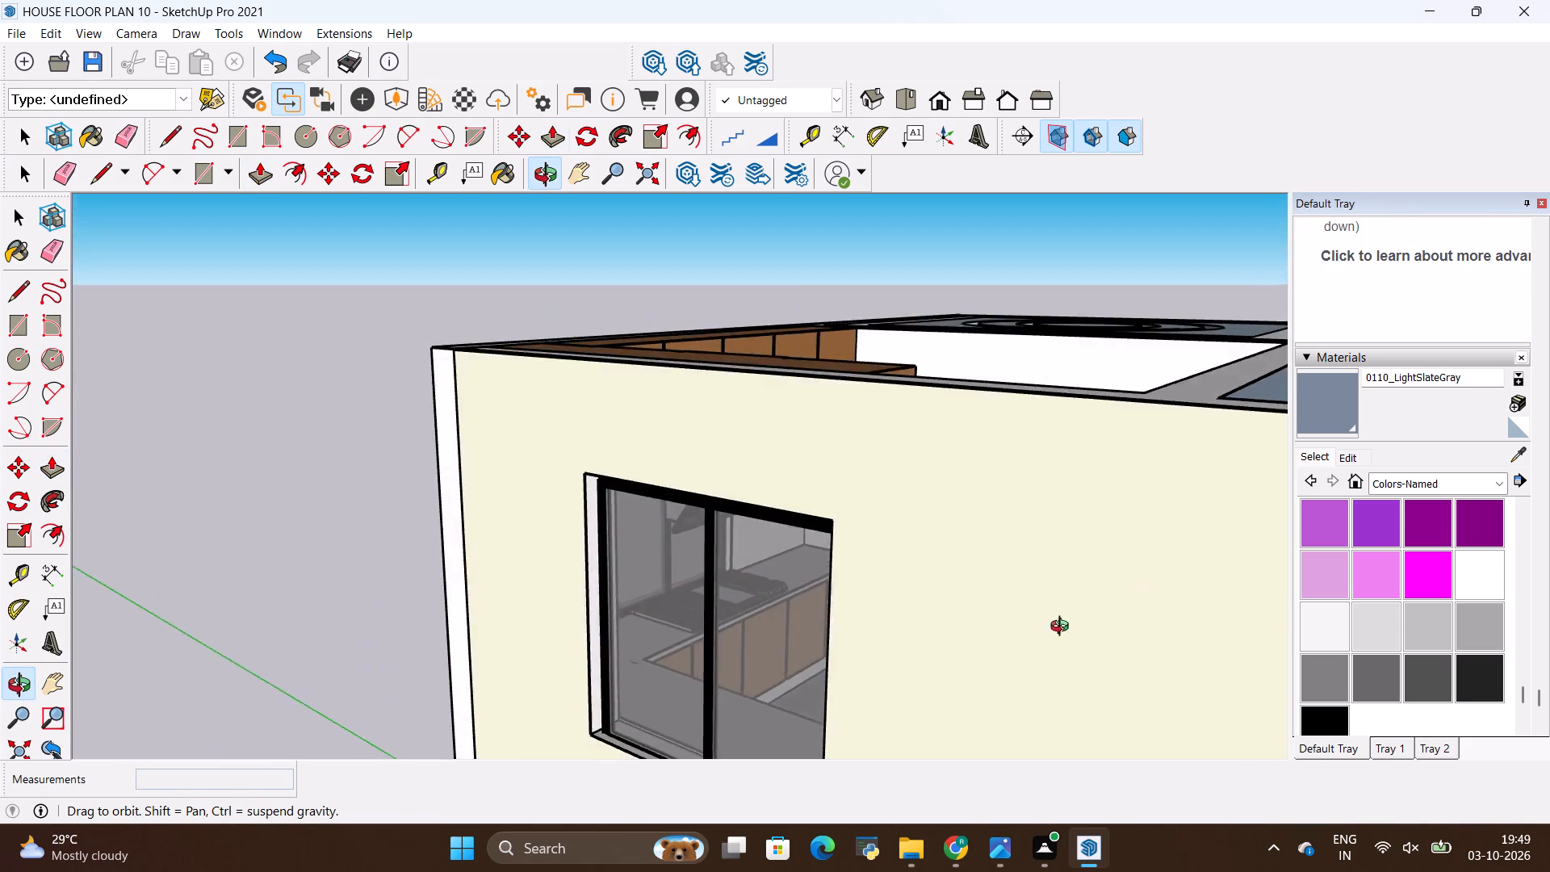
middle_drag(1063, 628, 806, 631)
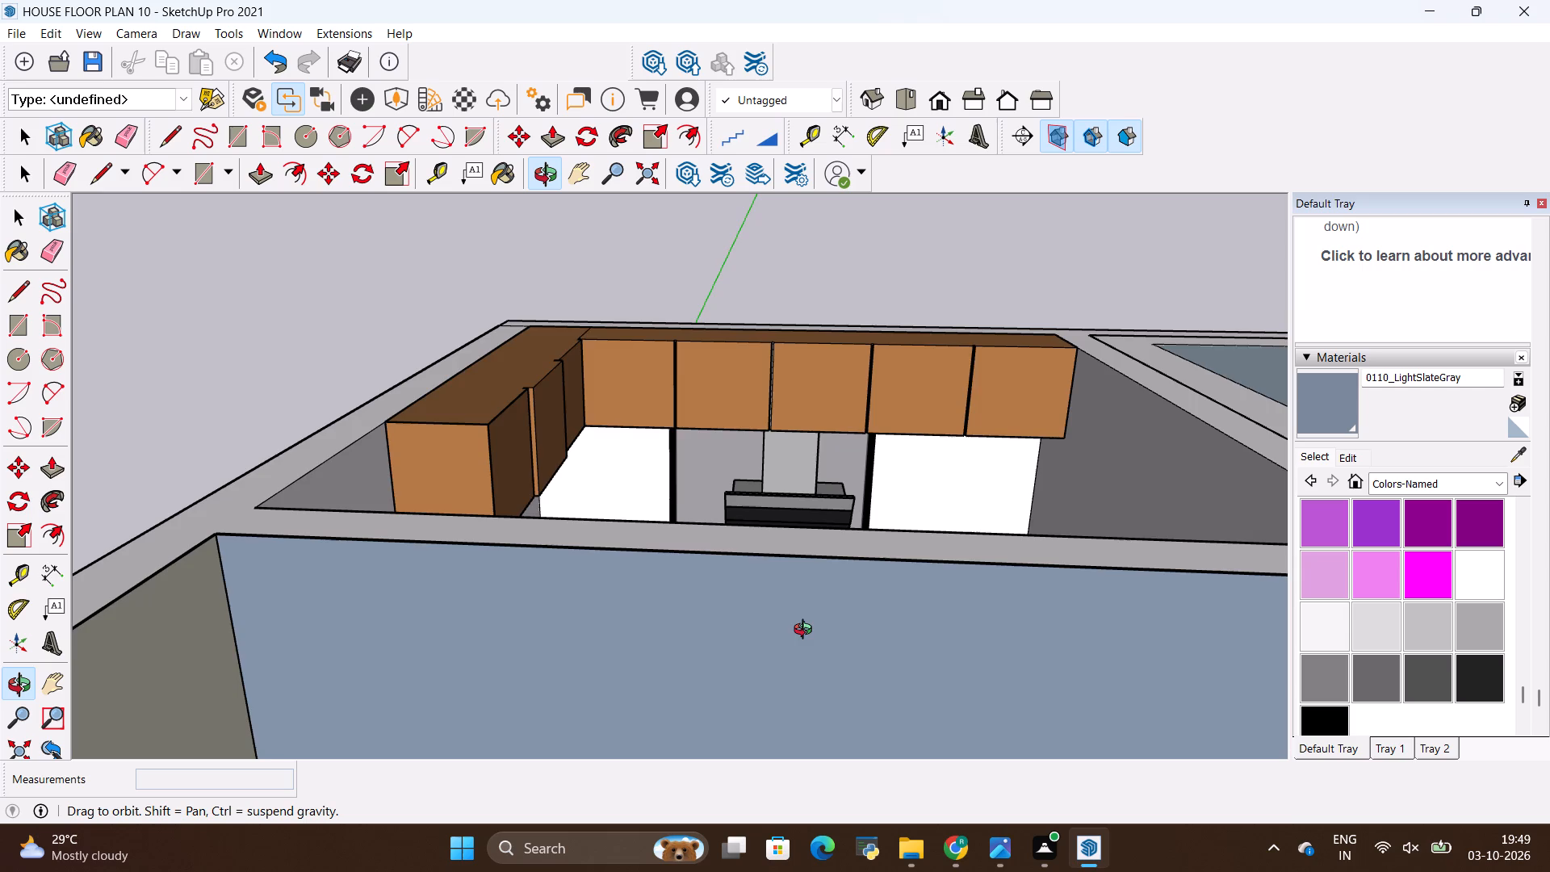
middle_drag(806, 631, 675, 617)
middle_drag(876, 527, 512, 597)
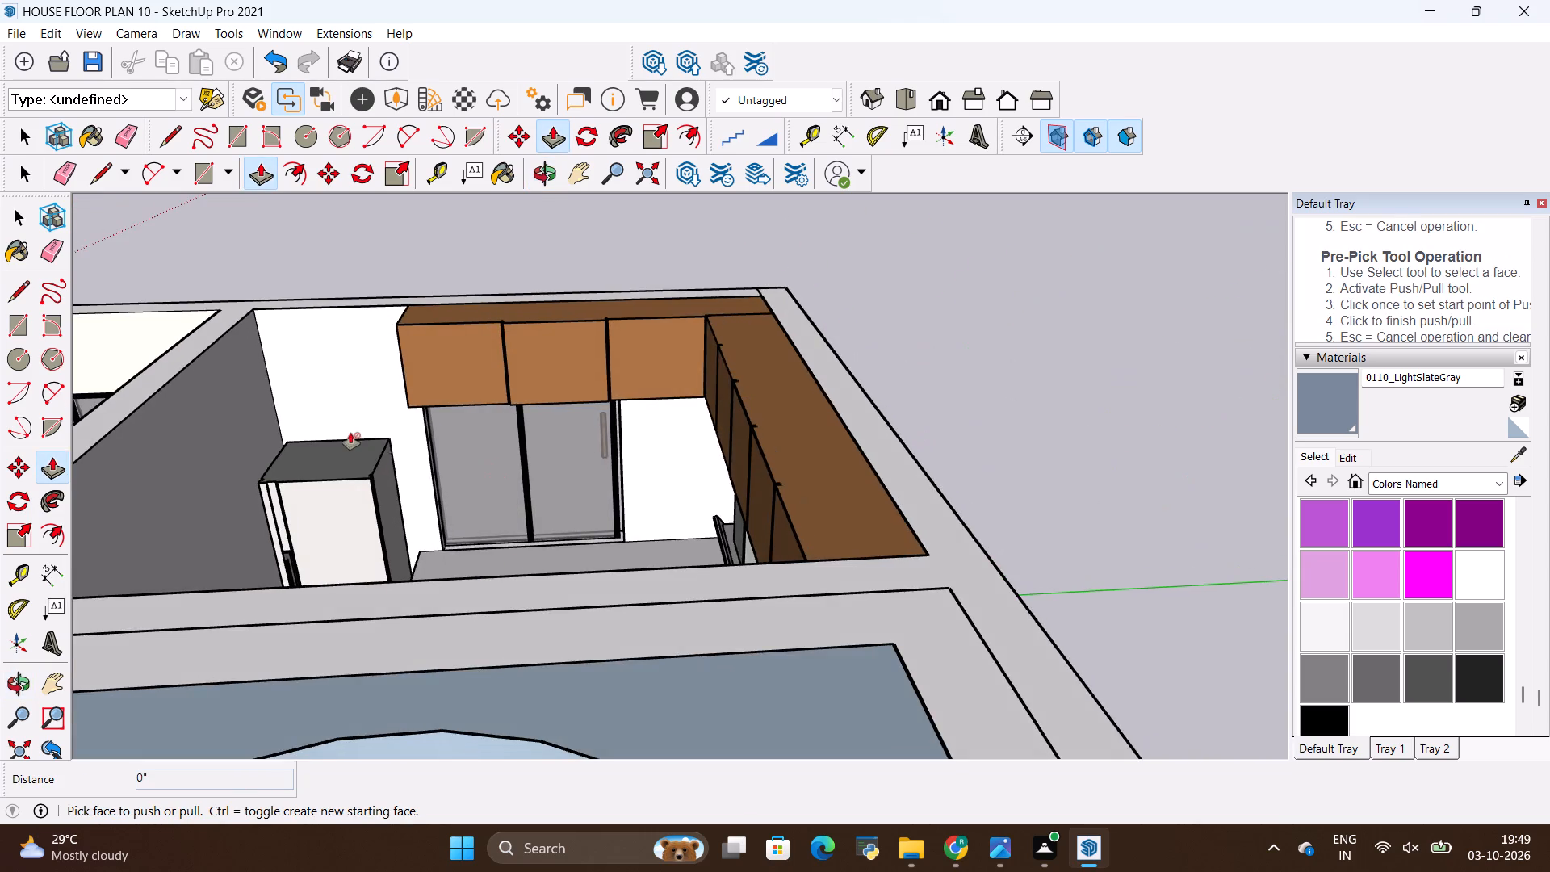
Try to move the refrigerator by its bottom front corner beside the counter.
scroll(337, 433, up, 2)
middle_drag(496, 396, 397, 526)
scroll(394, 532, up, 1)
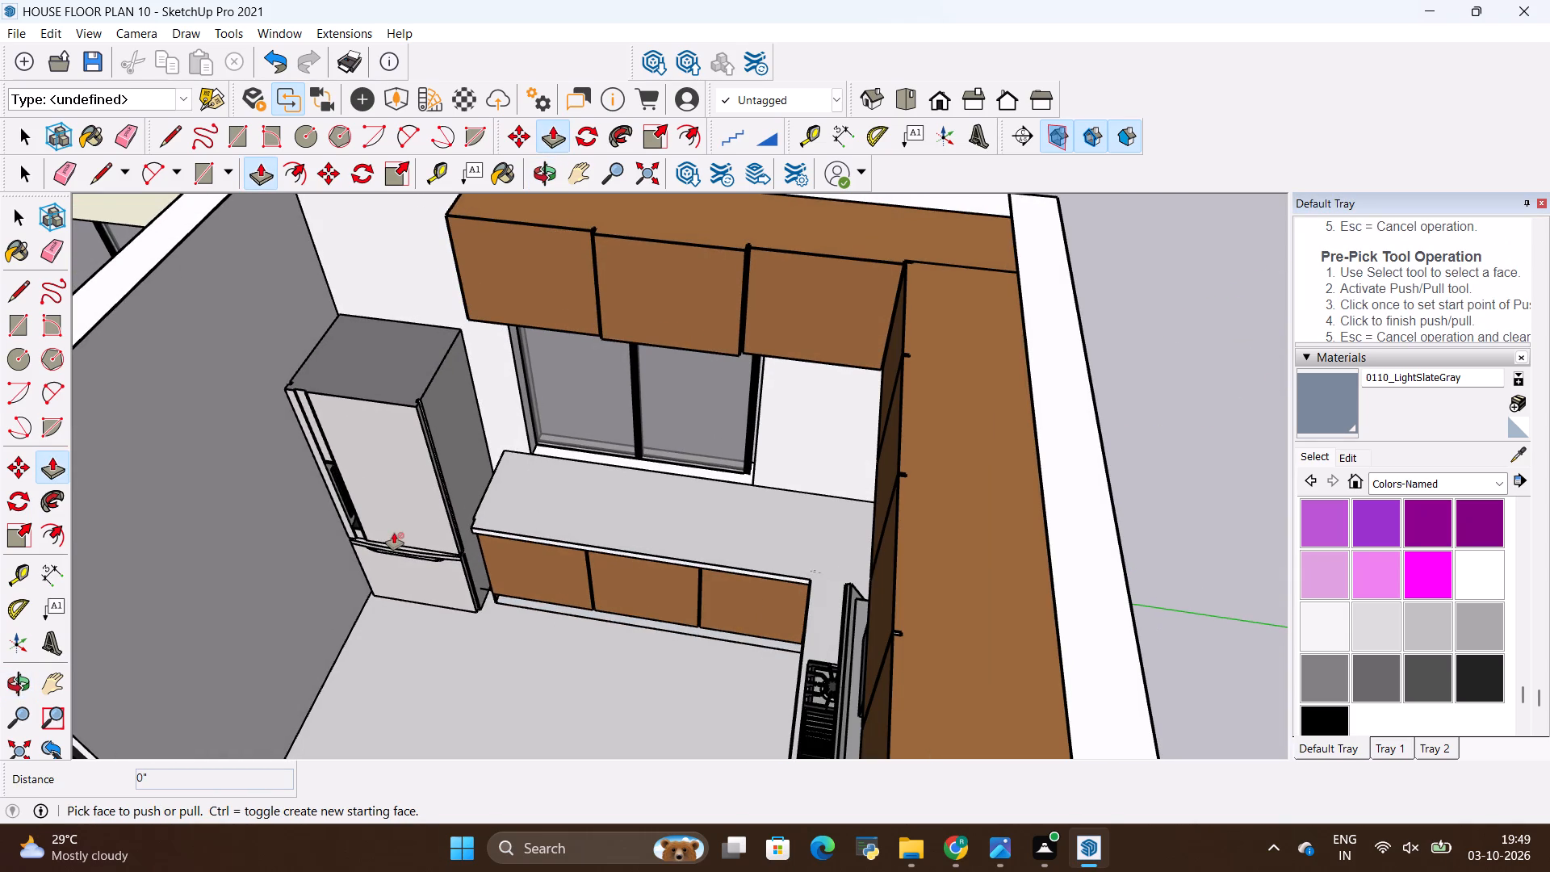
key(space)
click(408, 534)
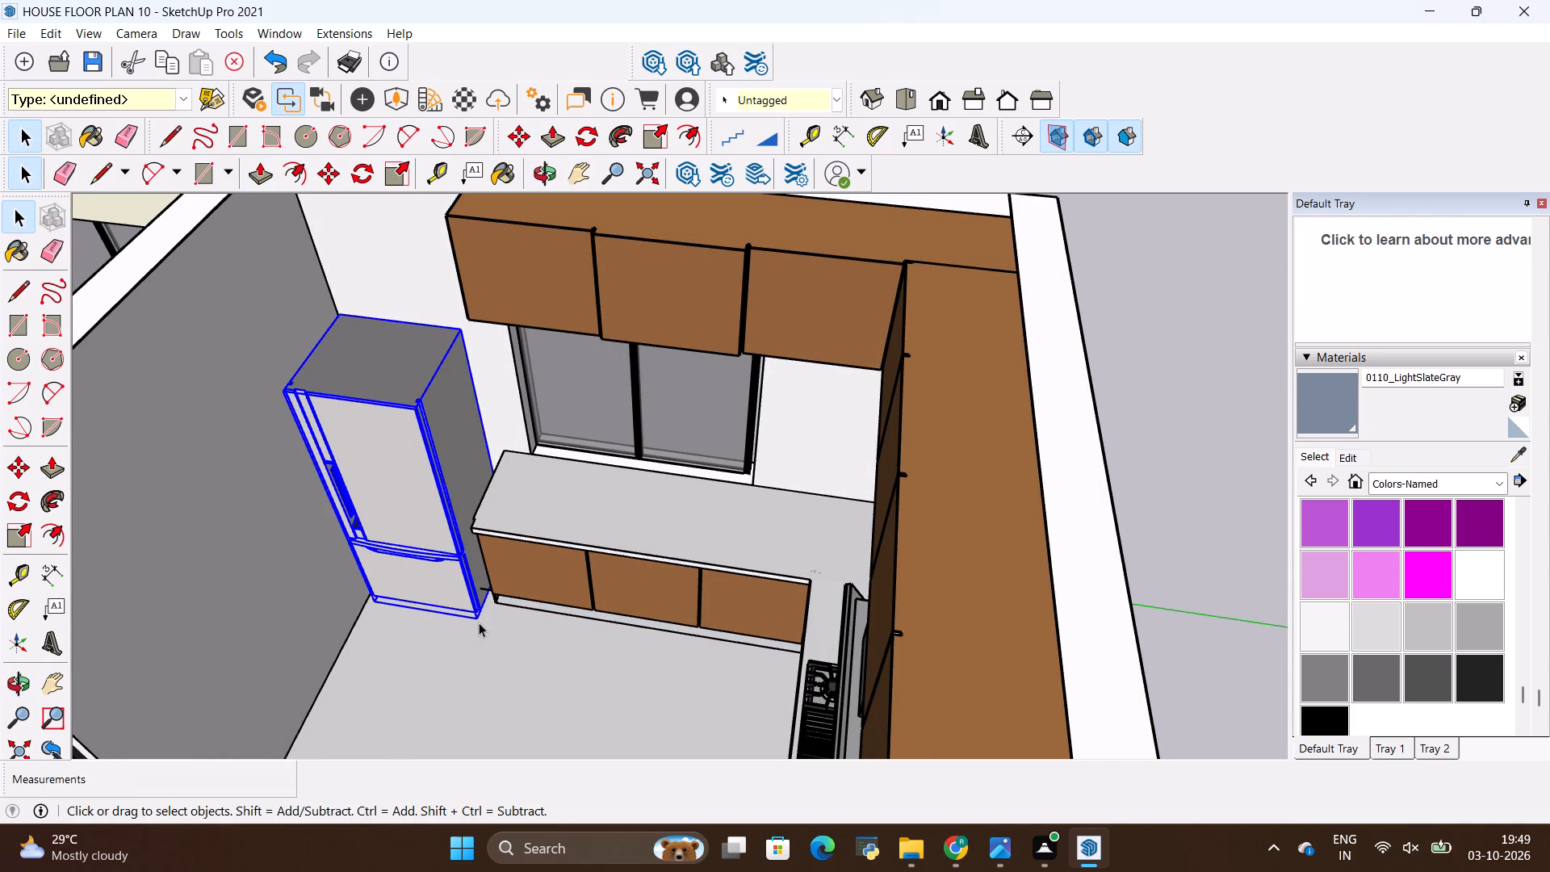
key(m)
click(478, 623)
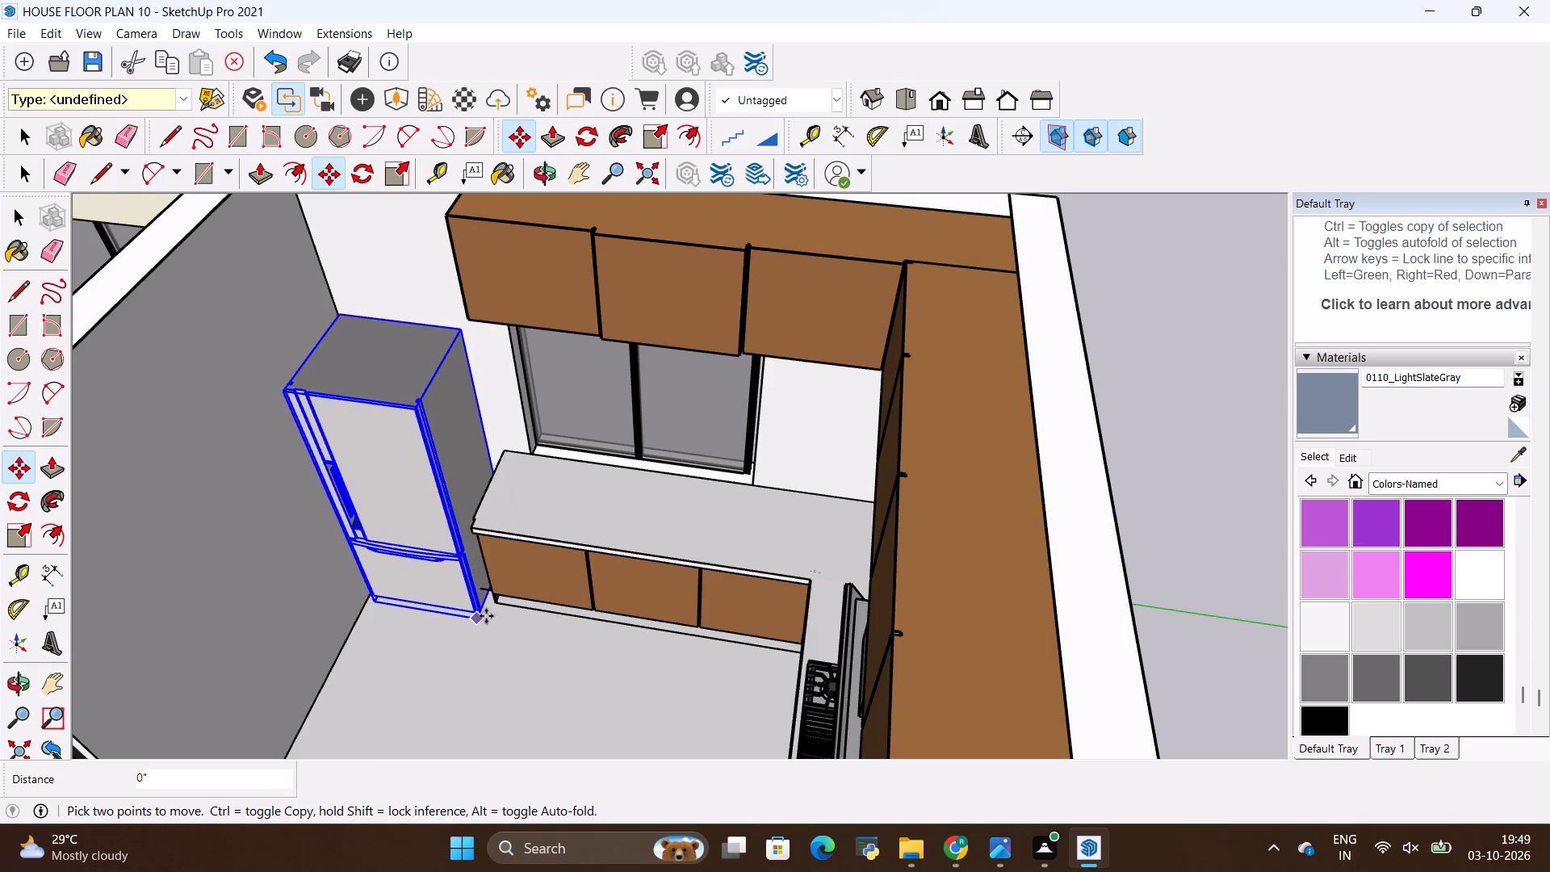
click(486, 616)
Import the SKT_Nearly+Natural+5'+Kentia+Palm+Silk+Tree model and place it on the kitchen counter near the inner corner.
scroll(535, 569, down, 7)
middle_drag(539, 637, 778, 514)
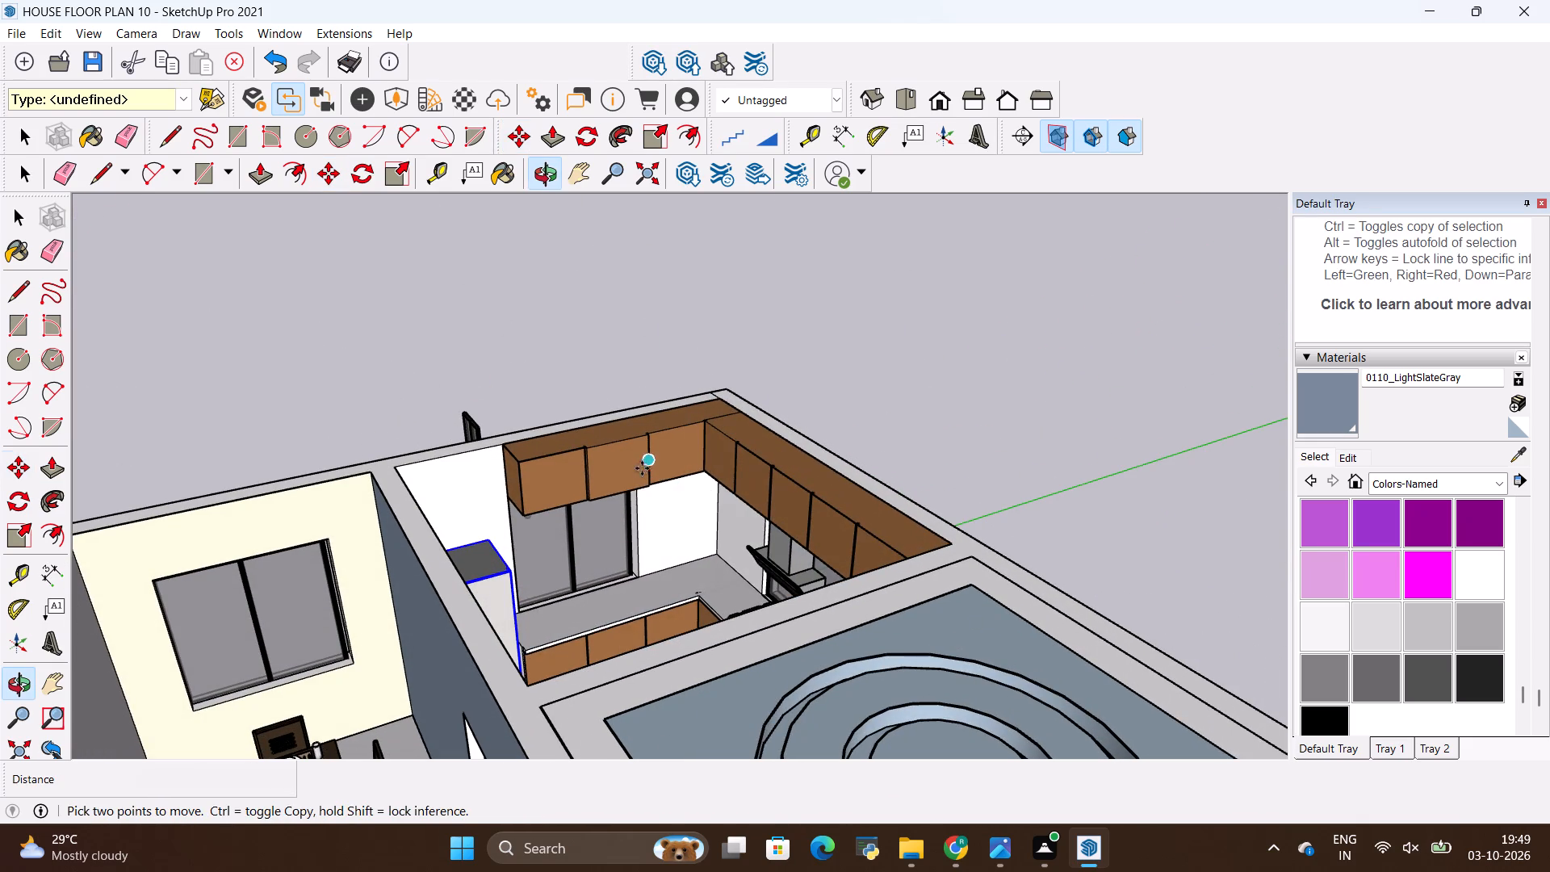
middle_drag(626, 609, 791, 645)
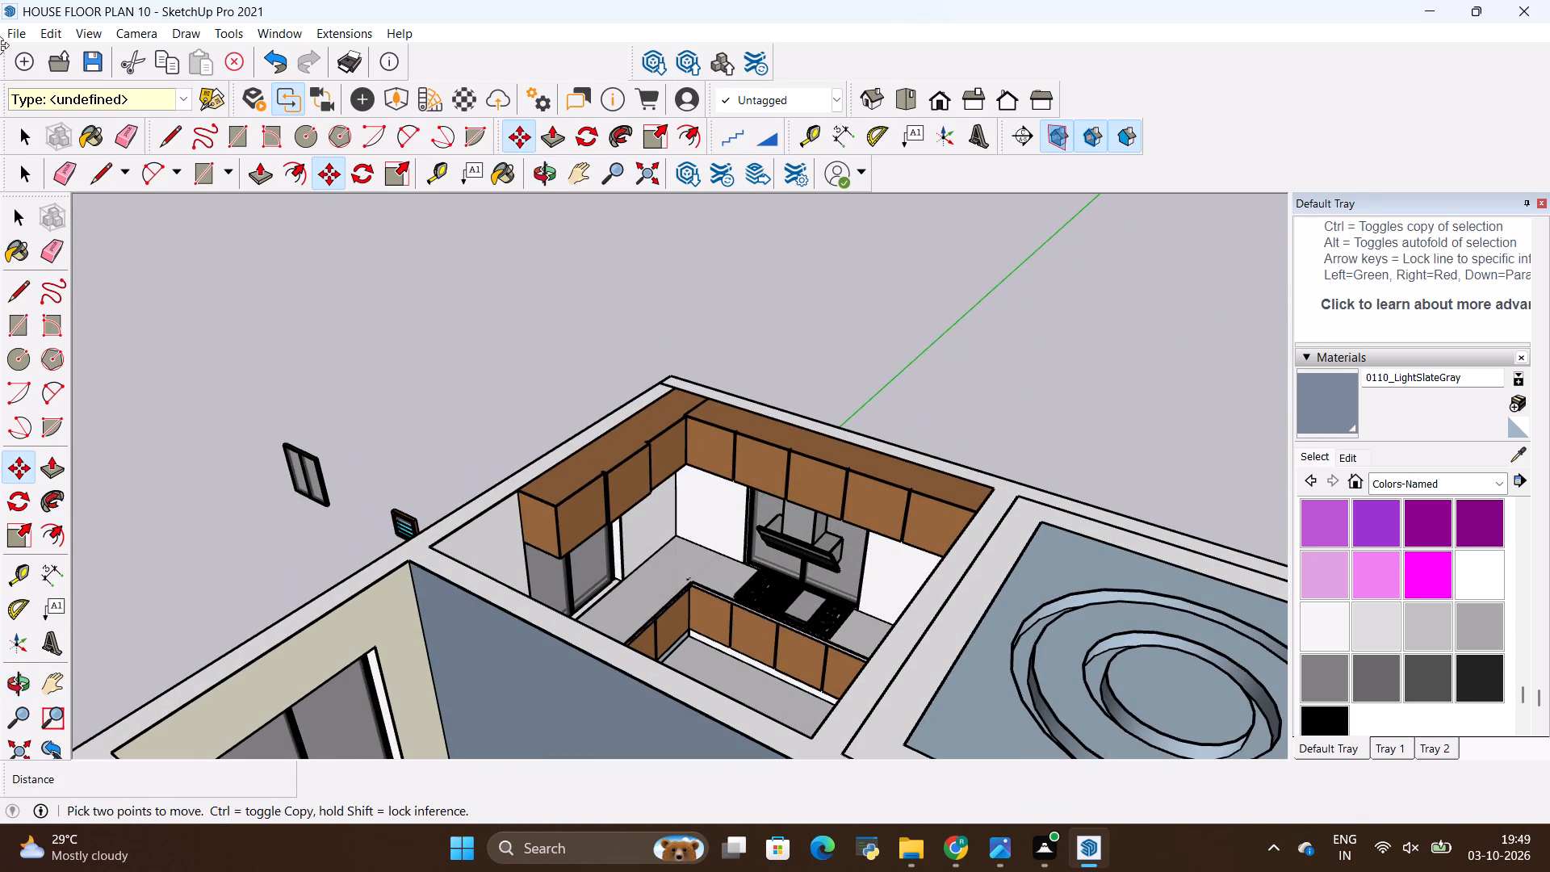
click(21, 26)
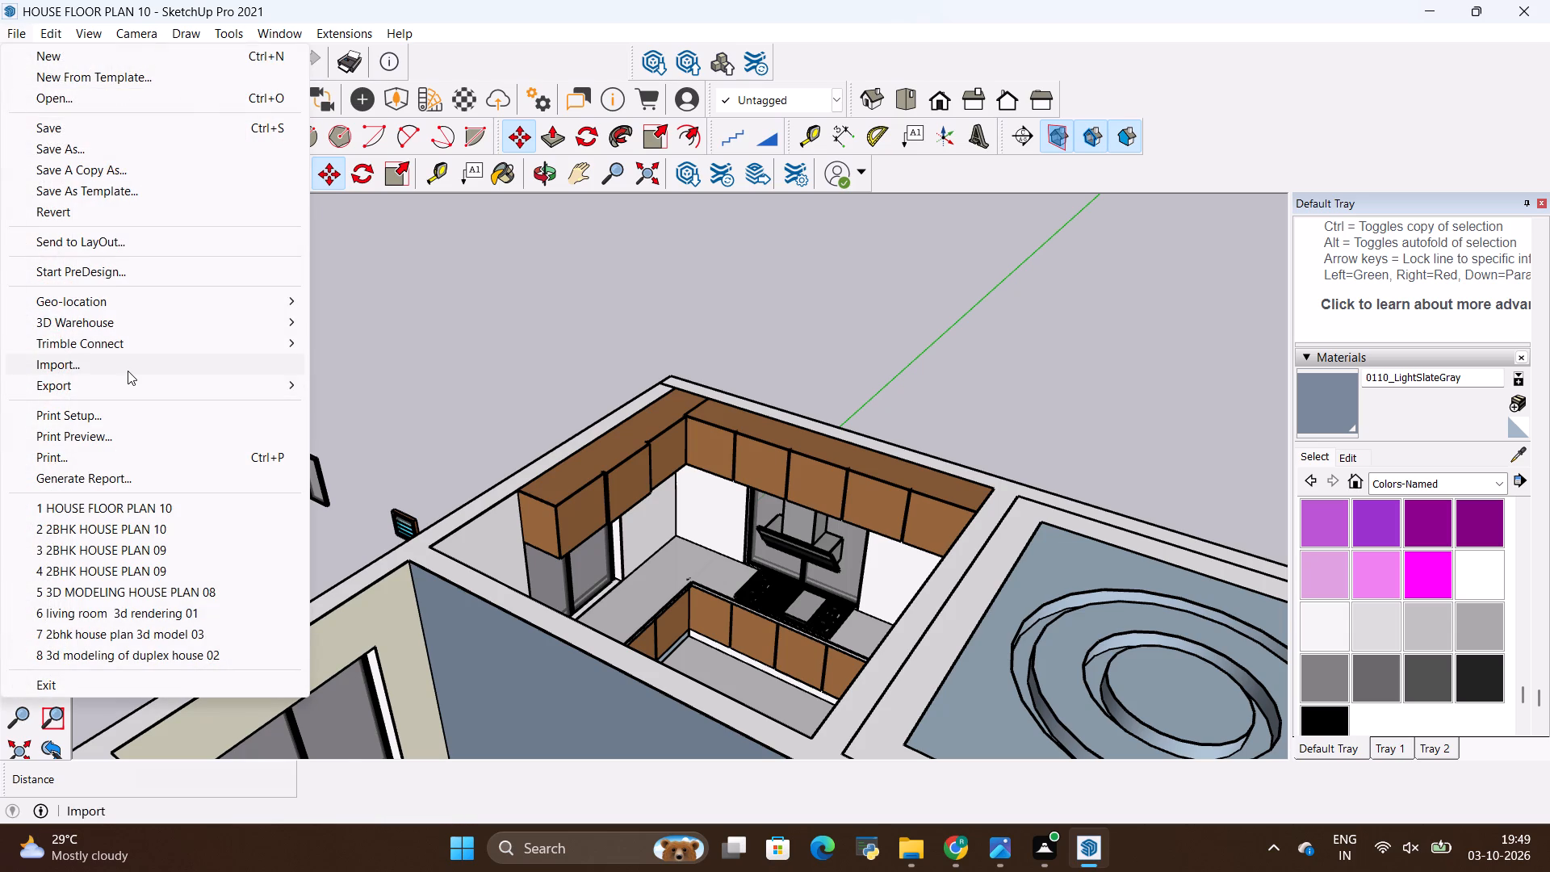
click(127, 371)
scroll(999, 380, down, 3)
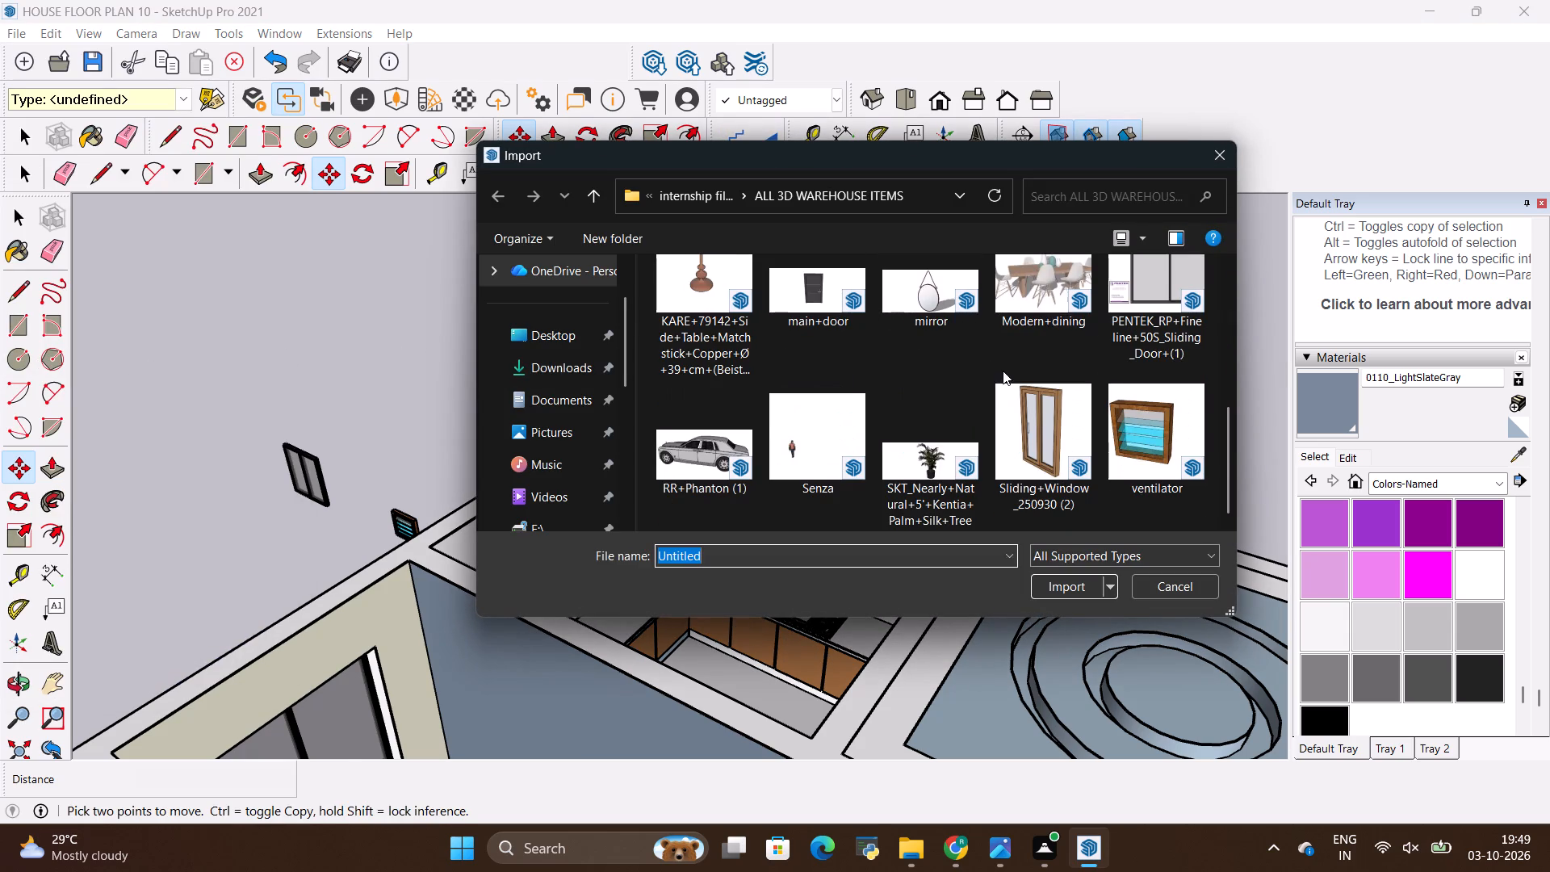
scroll(1003, 371, down, 7)
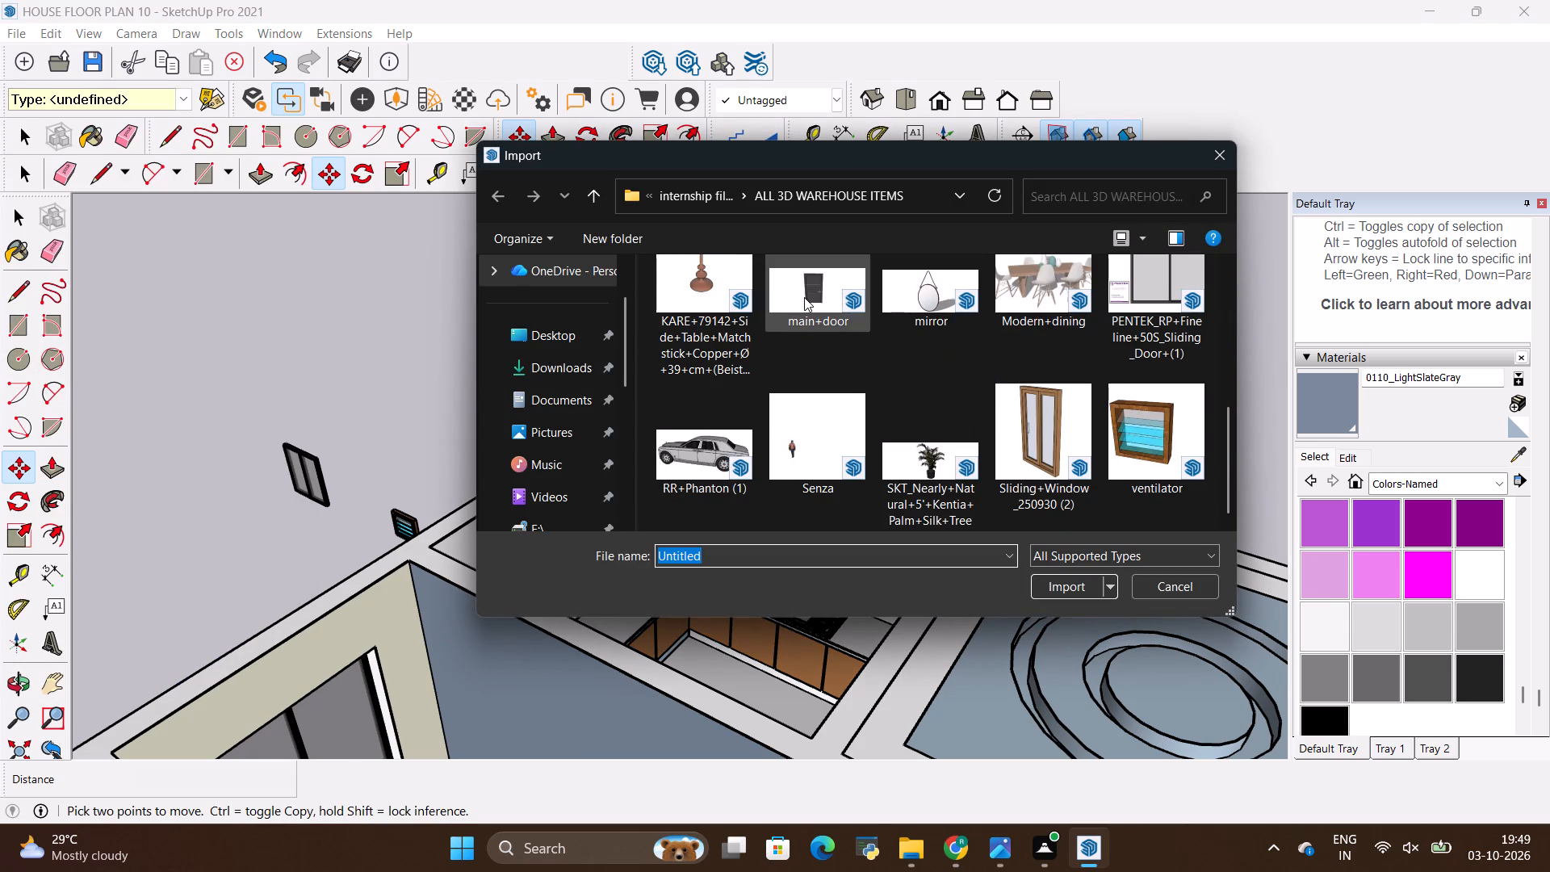
scroll(804, 297, up, 5)
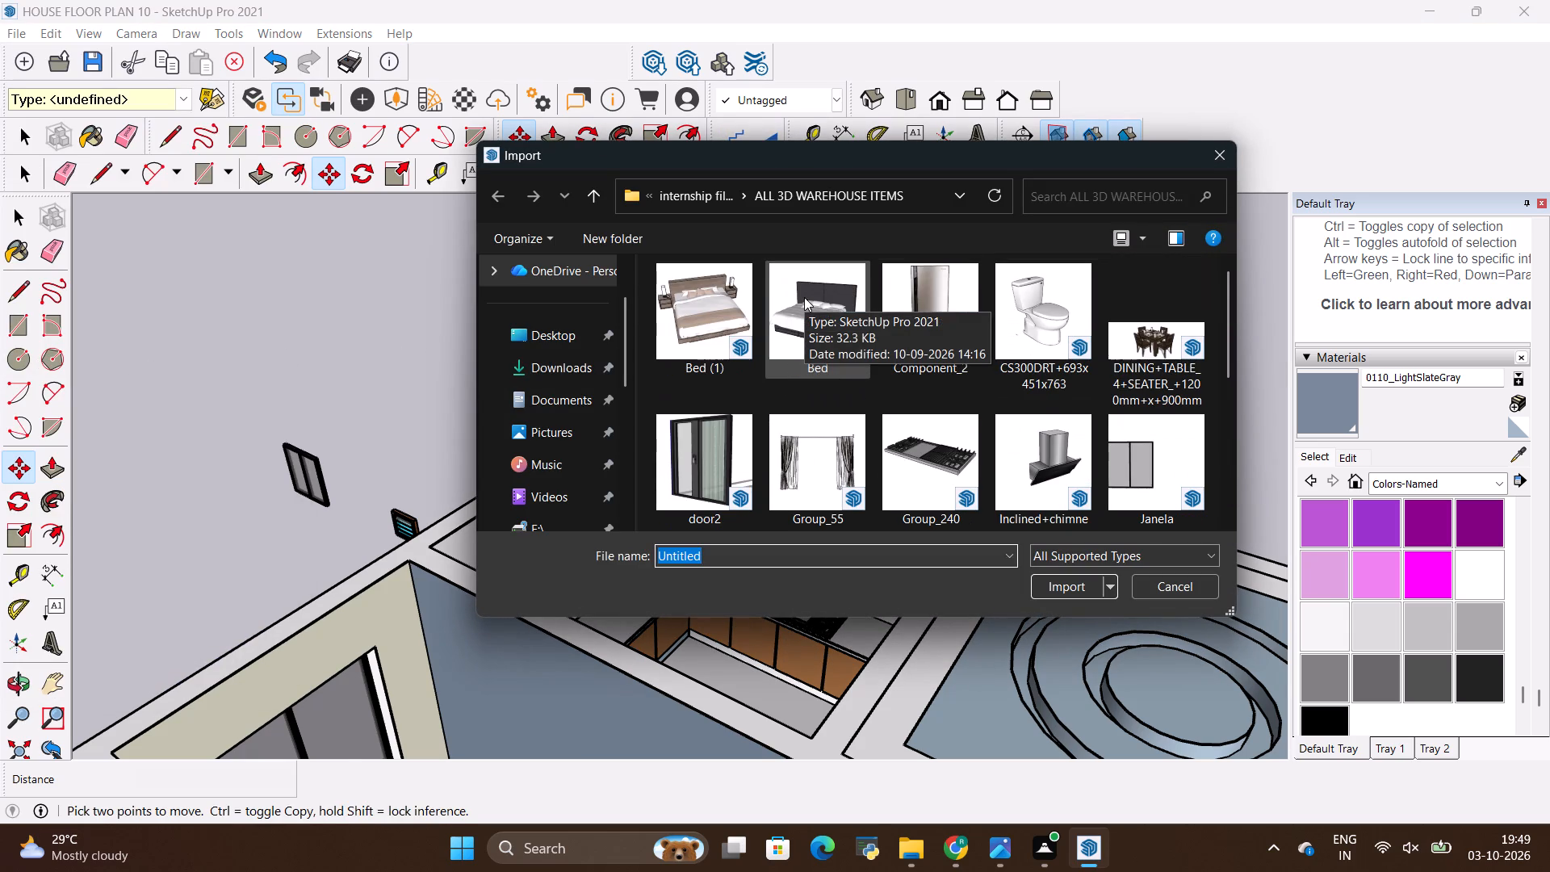
scroll(887, 303, down, 9)
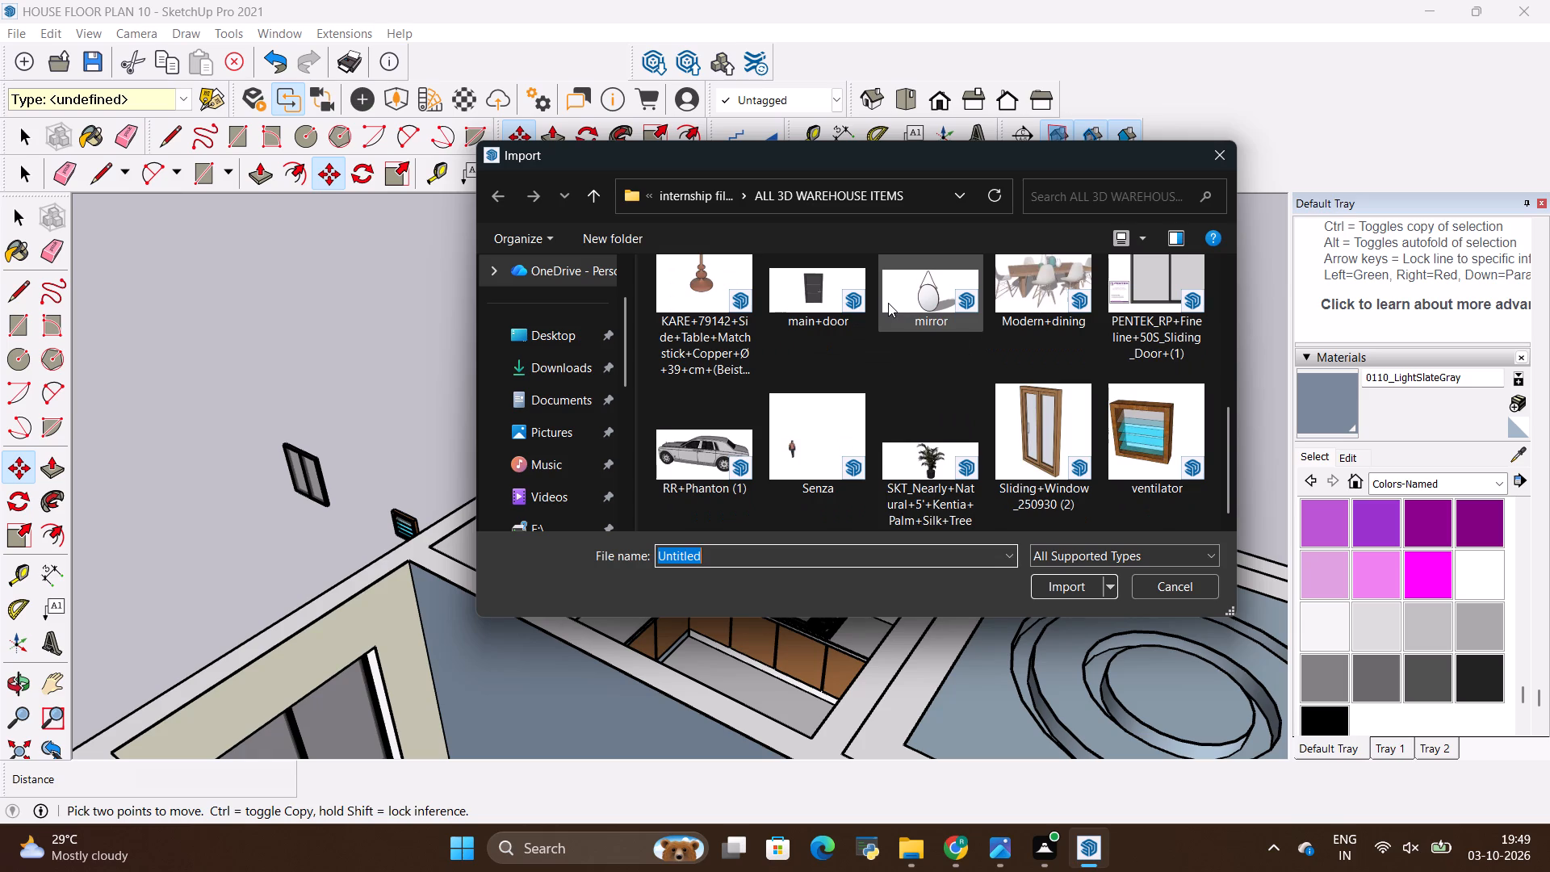
click(915, 478)
click(1049, 595)
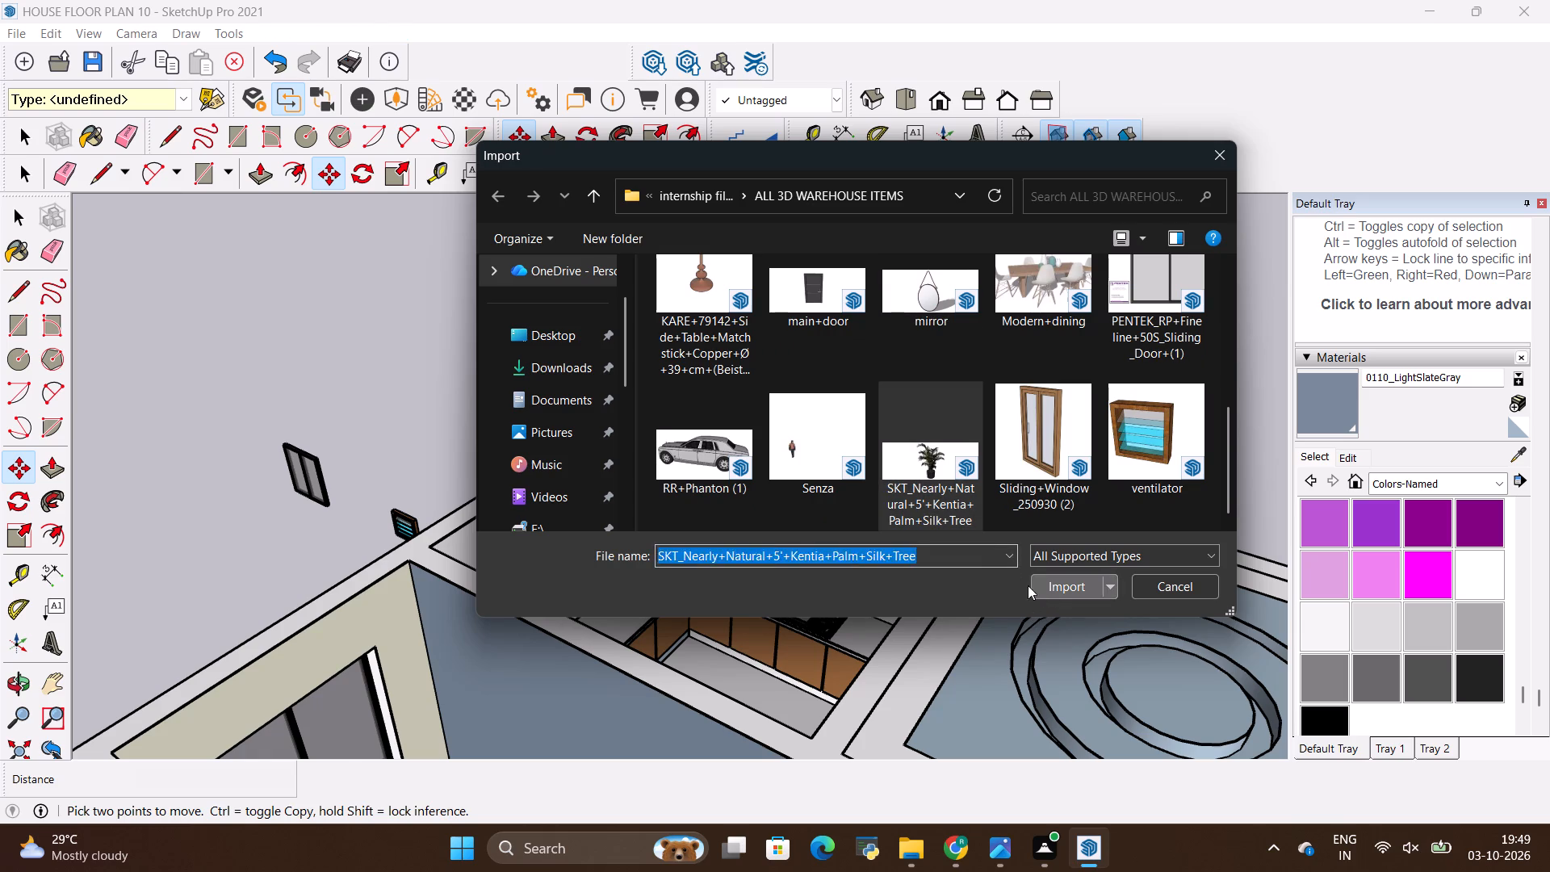
scroll(717, 573, up, 6)
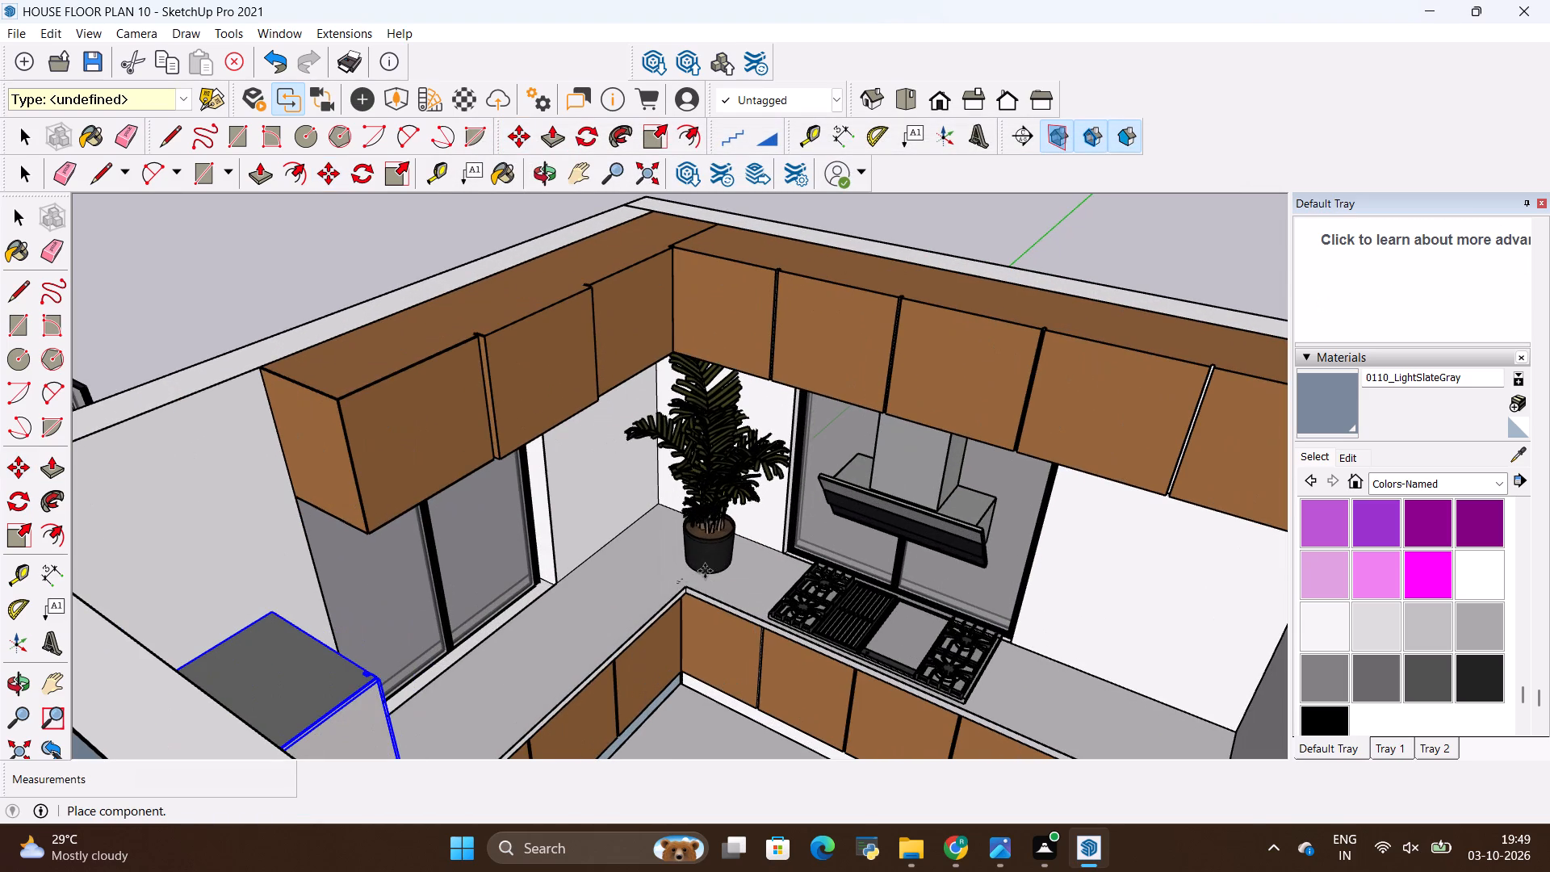
click(705, 571)
Scale the potted palm down uniformly to about 0.60 from its upper front corner.
key(s)
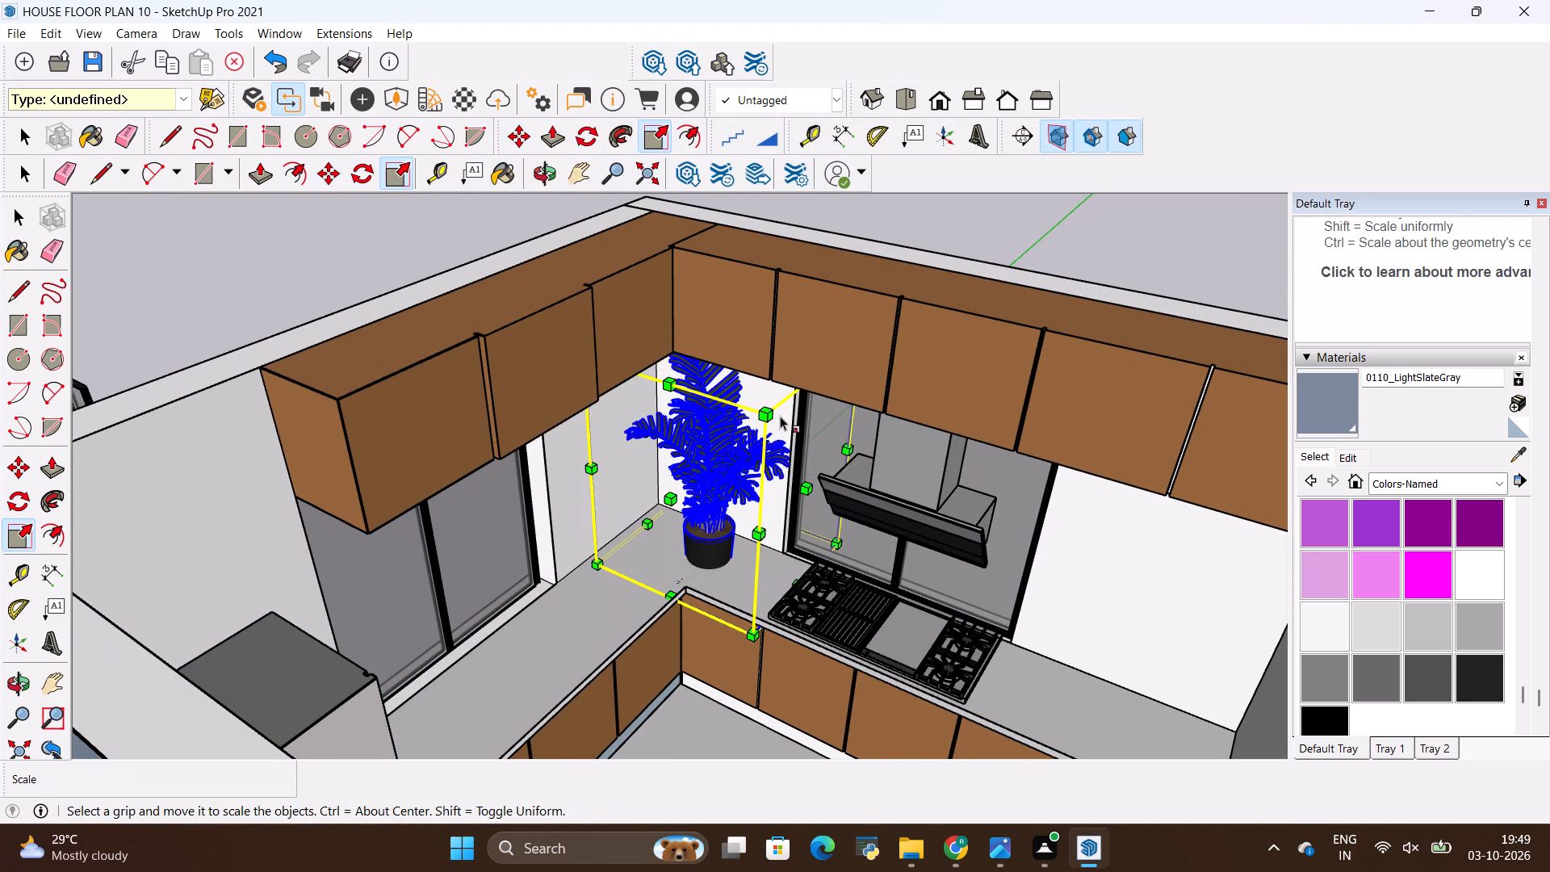
click(773, 412)
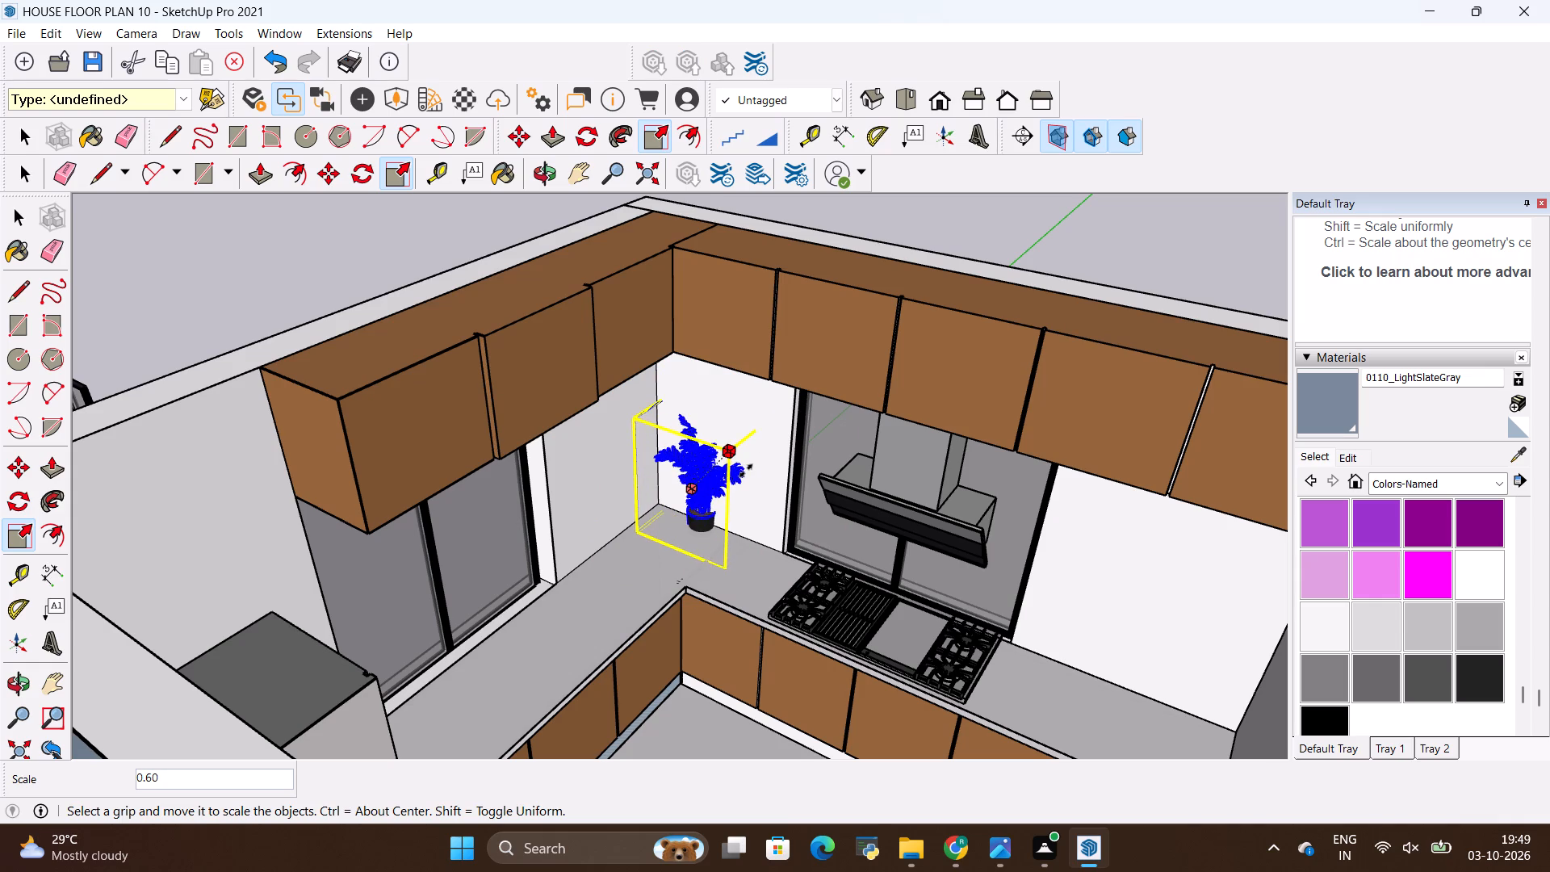
click(746, 471)
Move the potted palm about 6 7/16" across the kitchen counter towards the counter's inner front edge.
key(m)
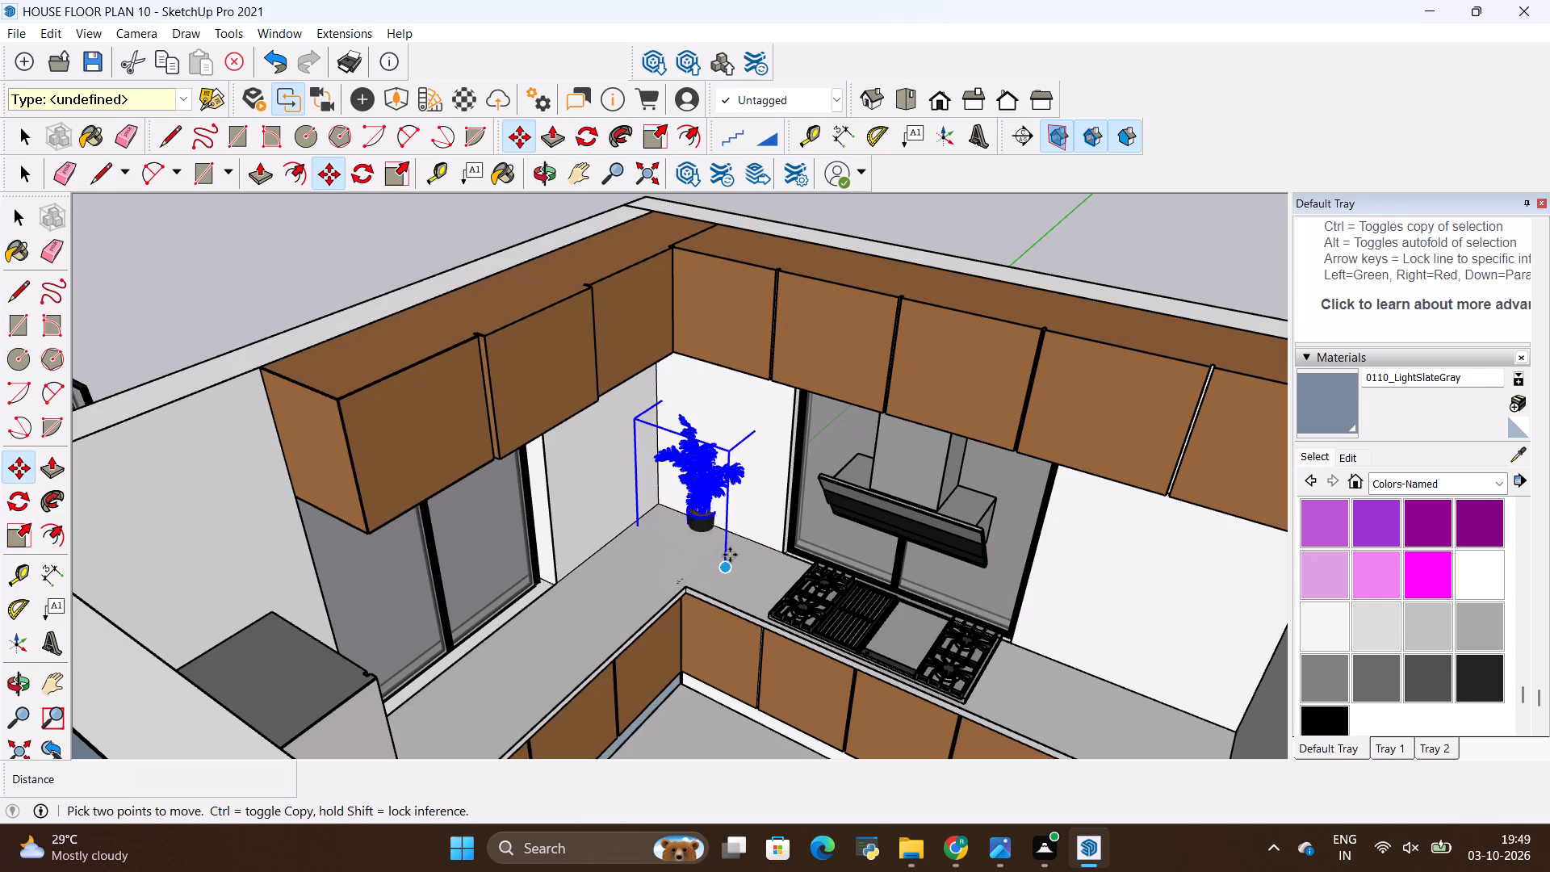
click(728, 560)
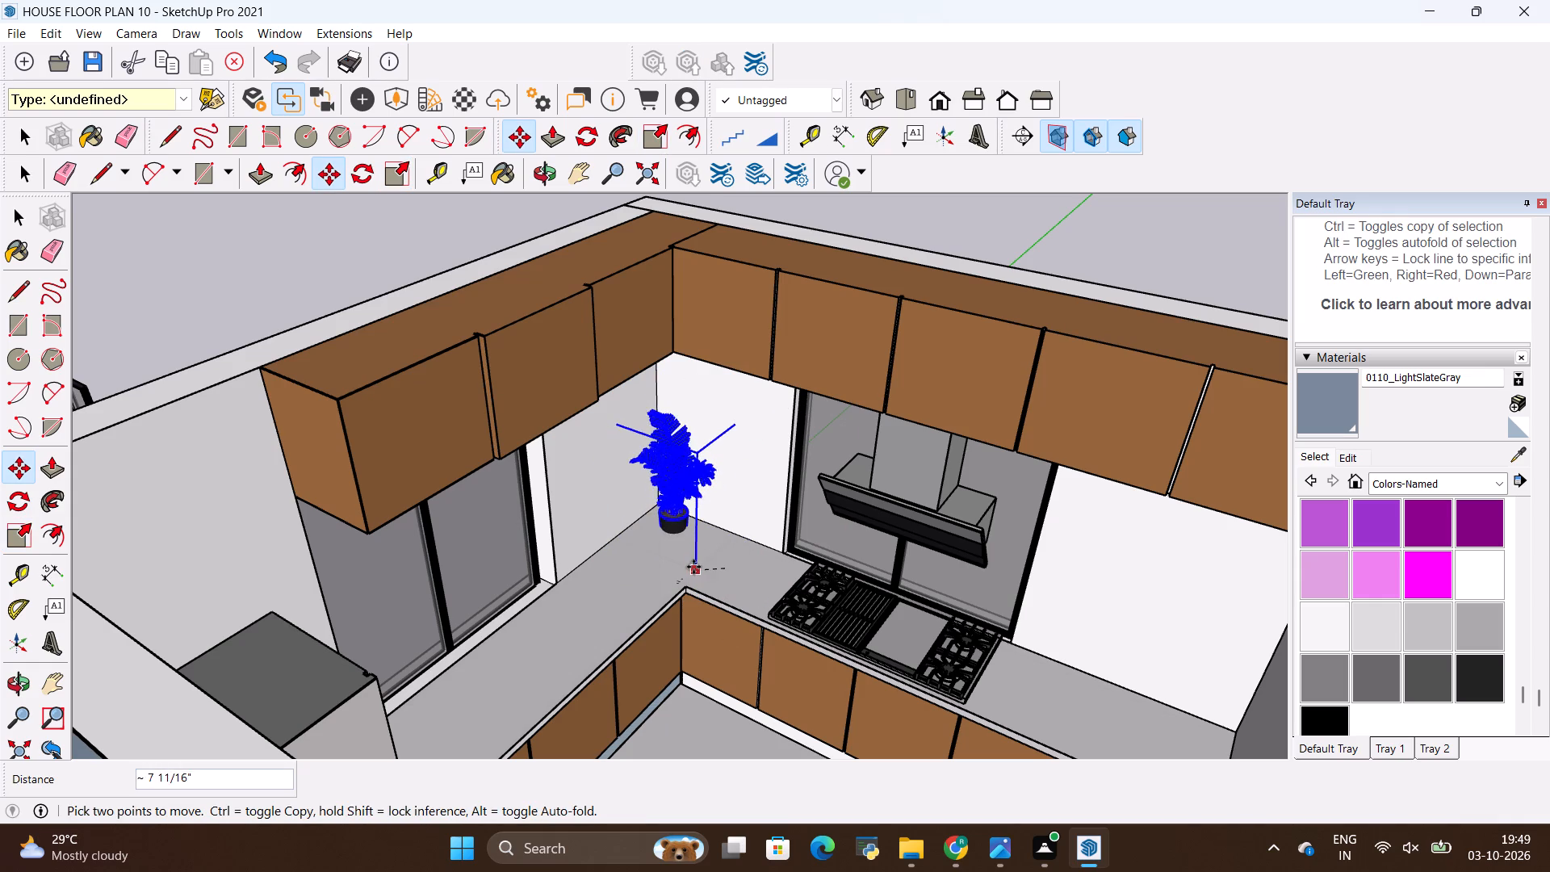
click(708, 577)
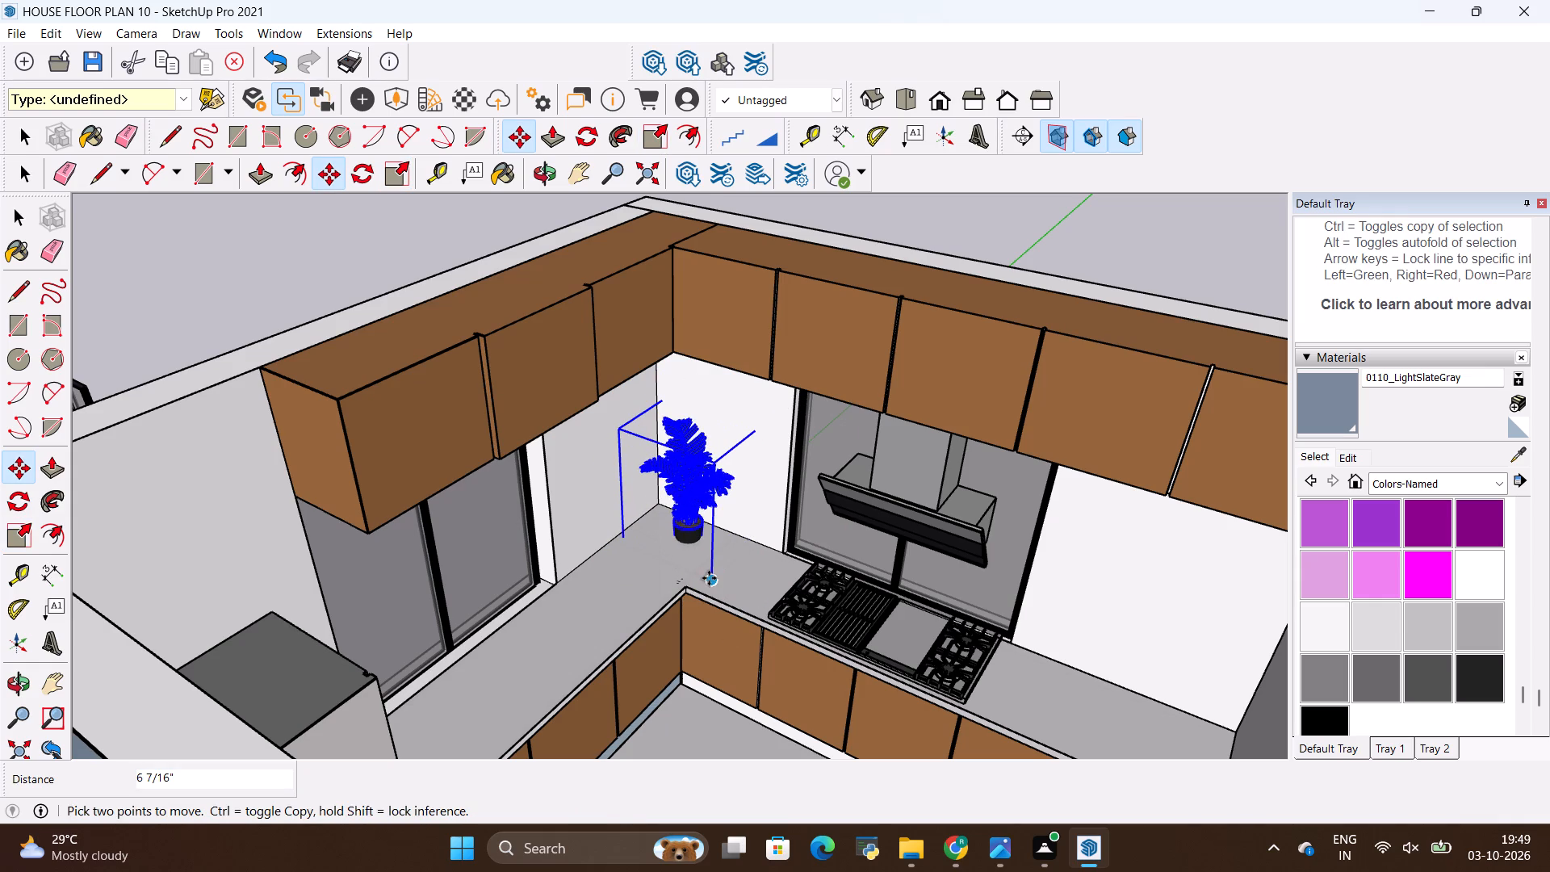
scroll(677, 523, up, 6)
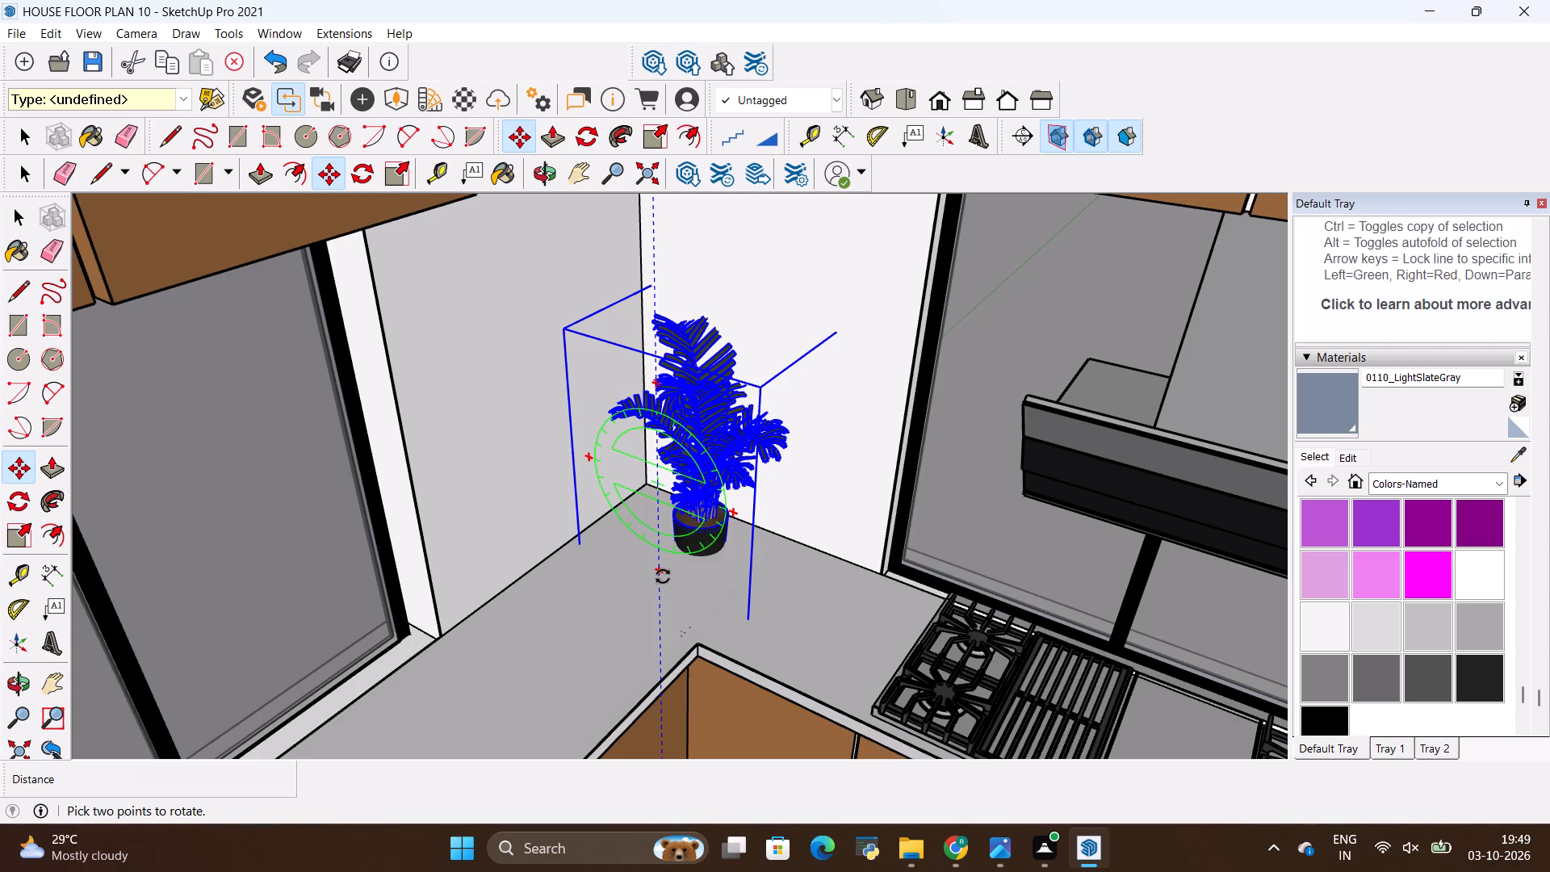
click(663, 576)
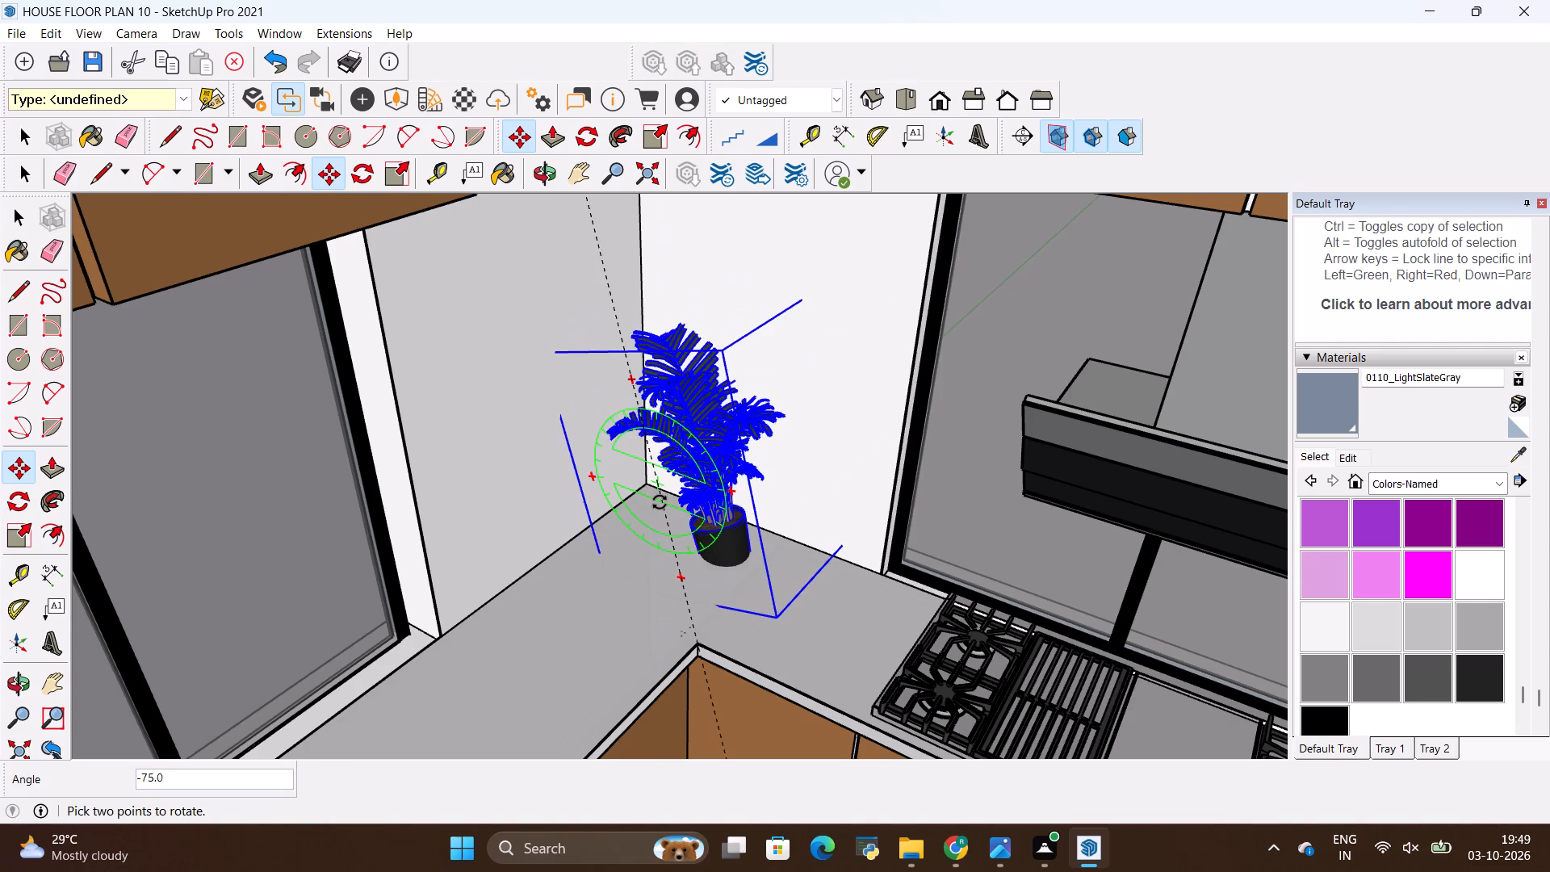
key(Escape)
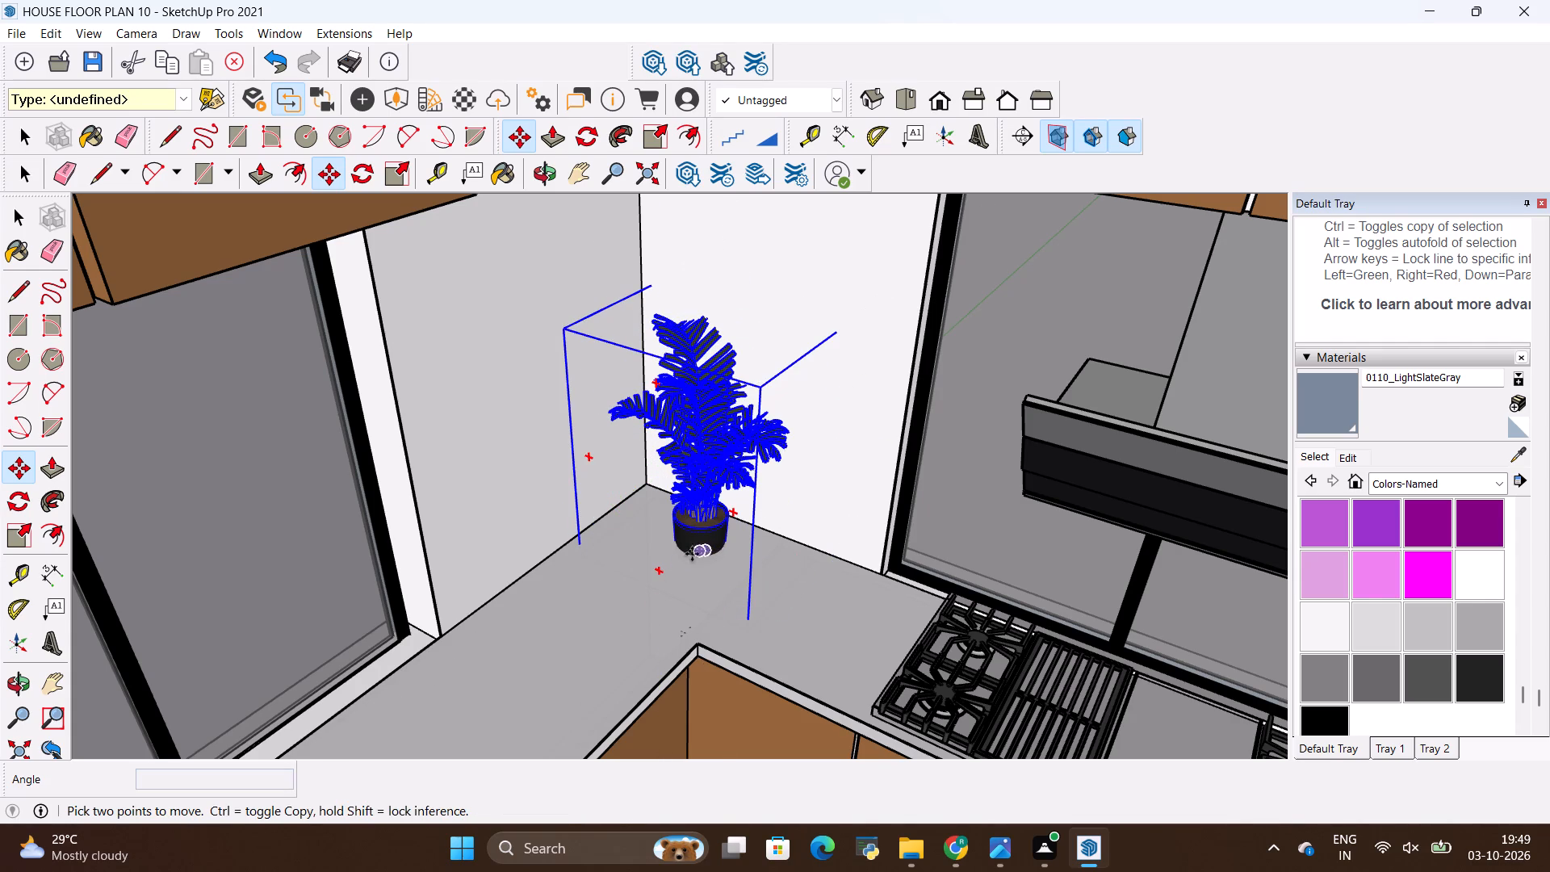
Move the potted palm about 10 11/16" along the counter, towards the window beside the refrigerator, and deselect it.
key(m)
click(752, 633)
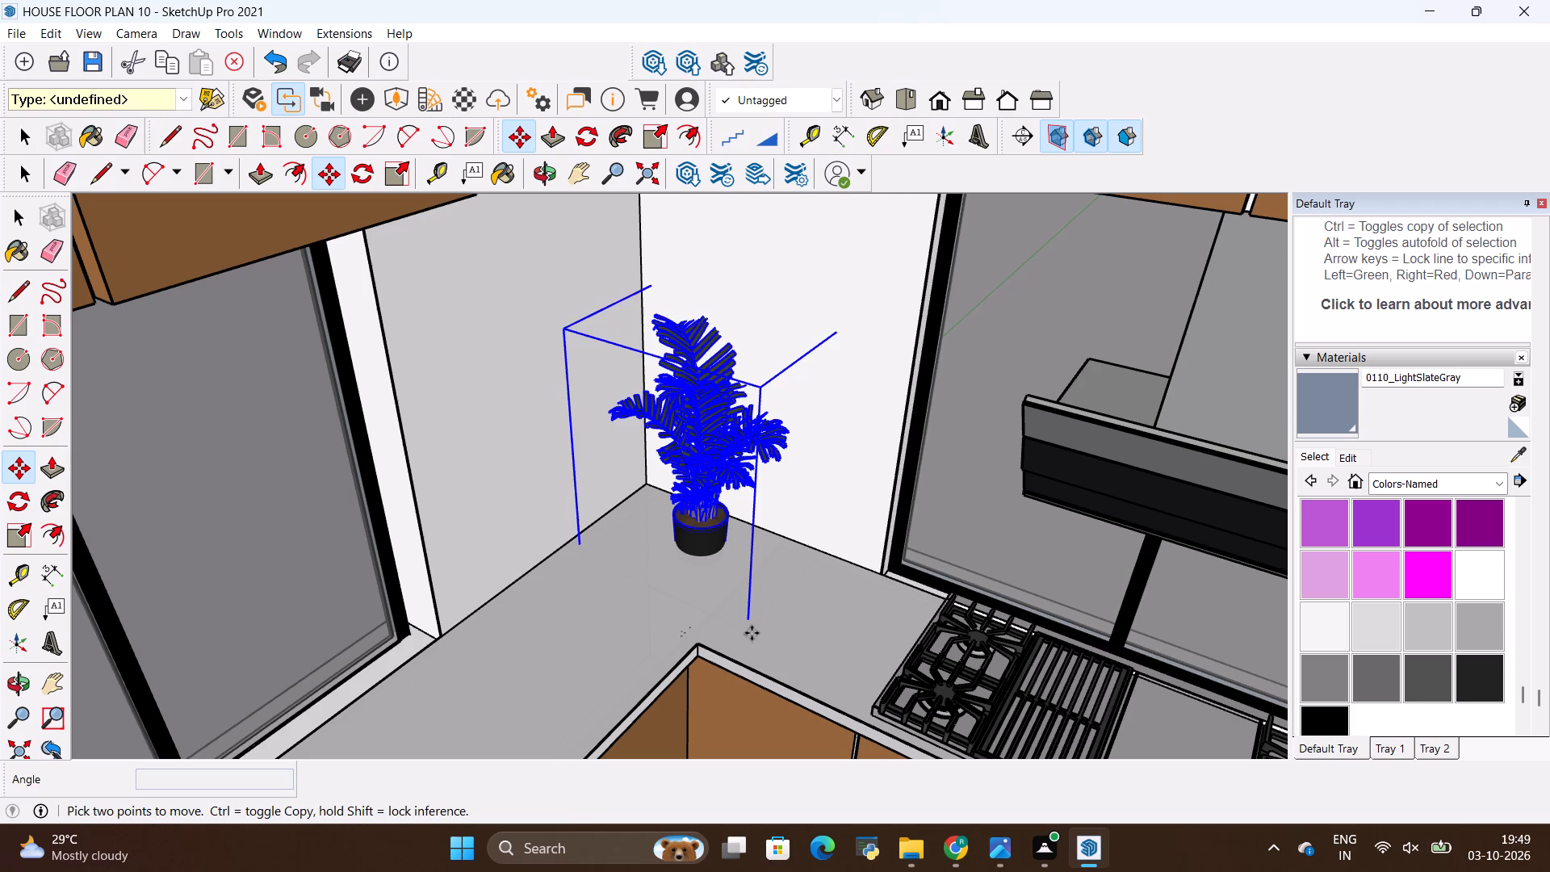
click(670, 635)
key(space)
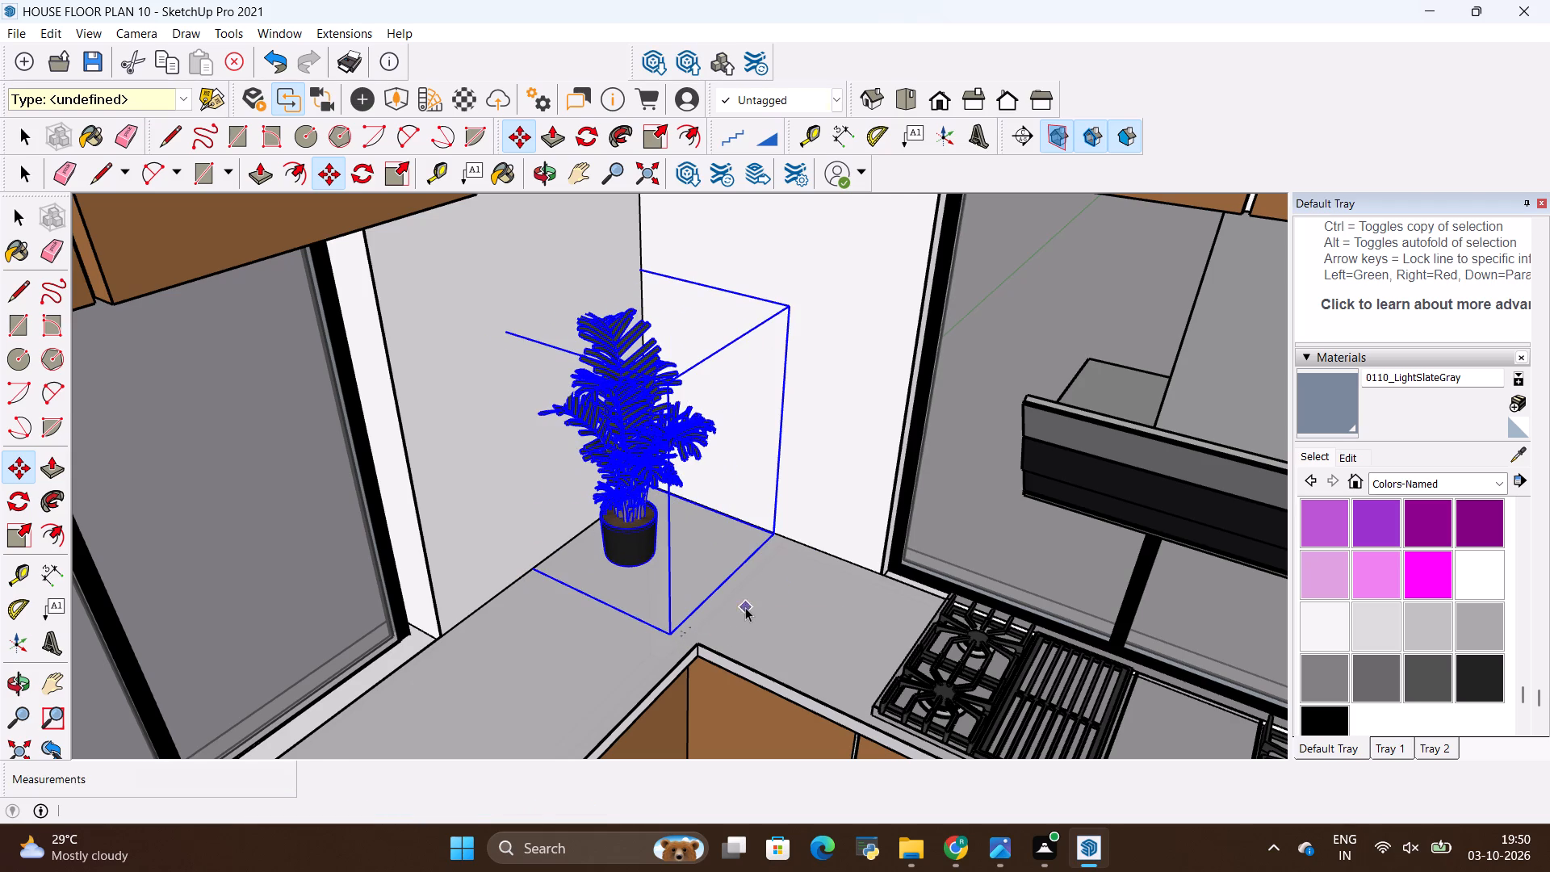
click(745, 607)
Scale the gas hob on the kitchen counter up uniformly to about 1.05 from its front corner nearest the plant.
scroll(725, 559, down, 10)
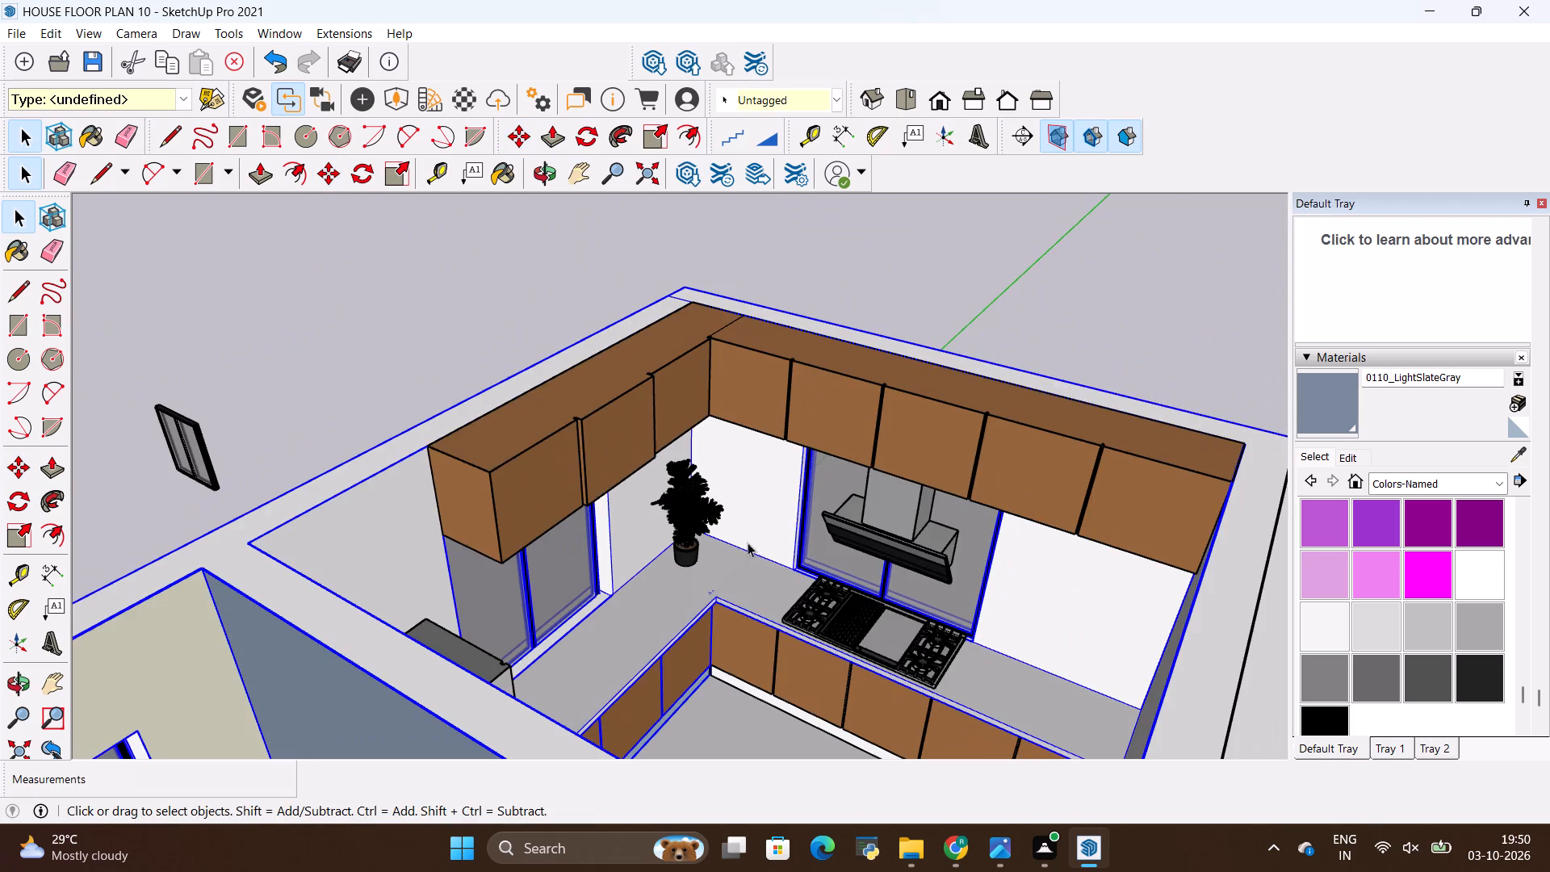
middle_drag(759, 541, 589, 531)
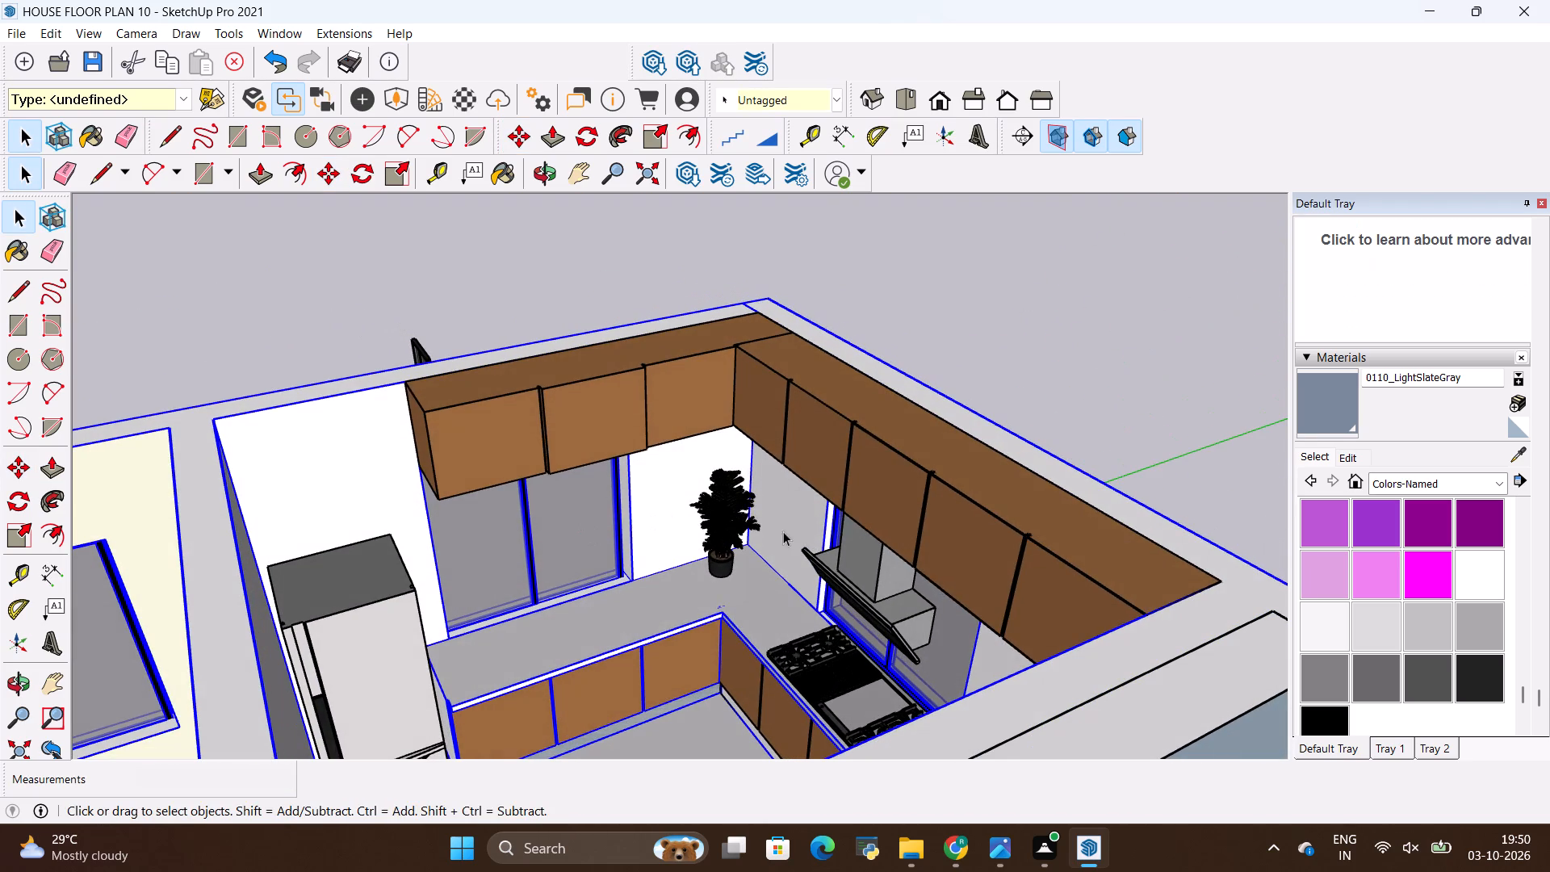
scroll(731, 530, down, 4)
middle_drag(646, 534, 872, 583)
scroll(894, 484, up, 4)
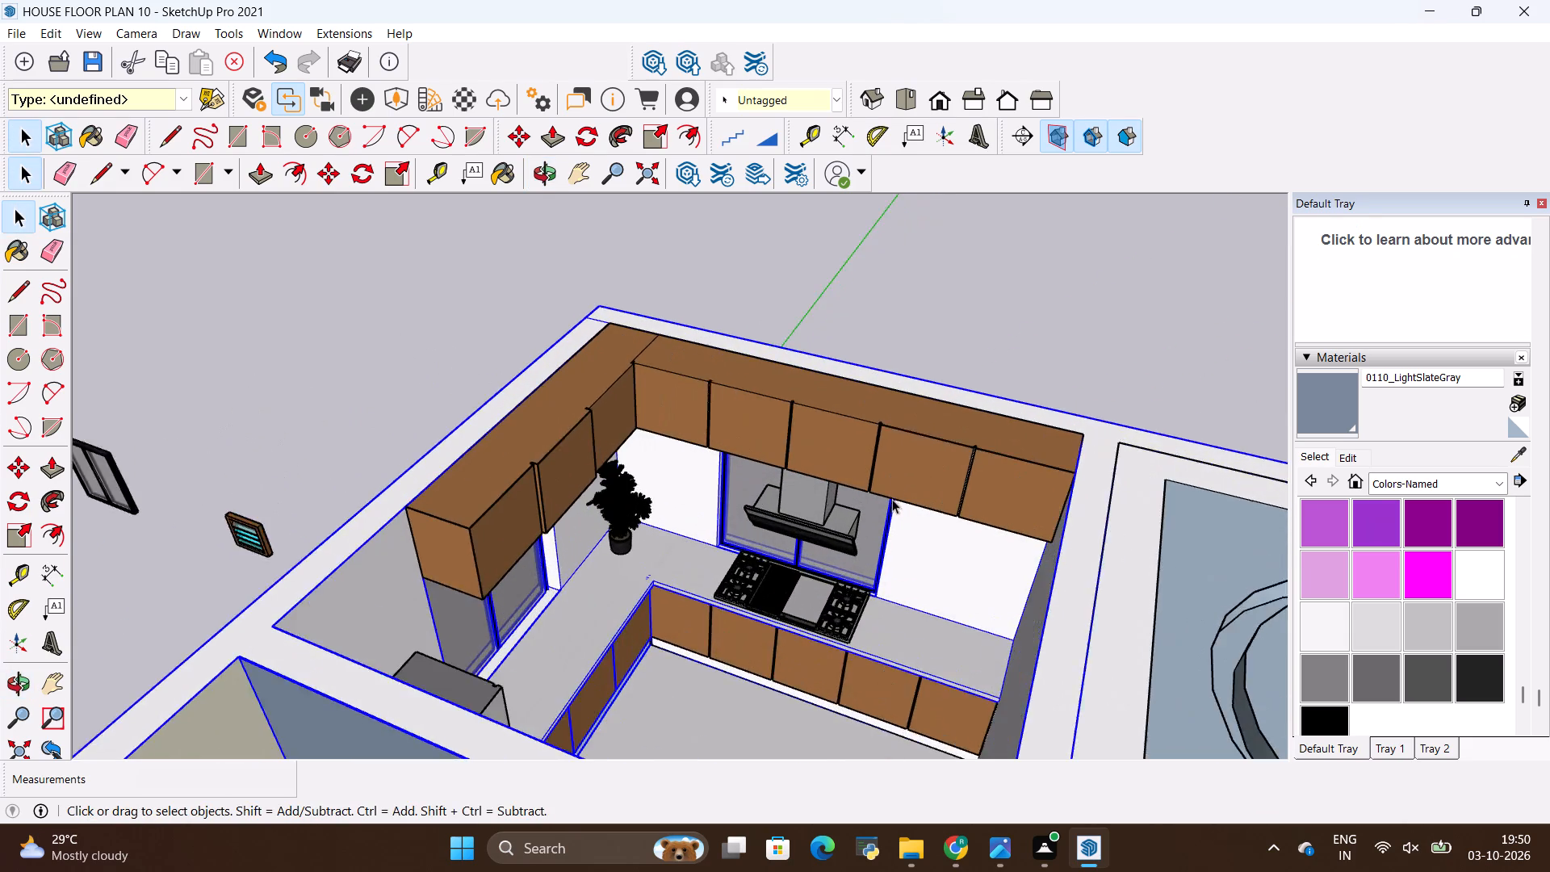
scroll(892, 499, up, 9)
middle_drag(949, 605, 1141, 505)
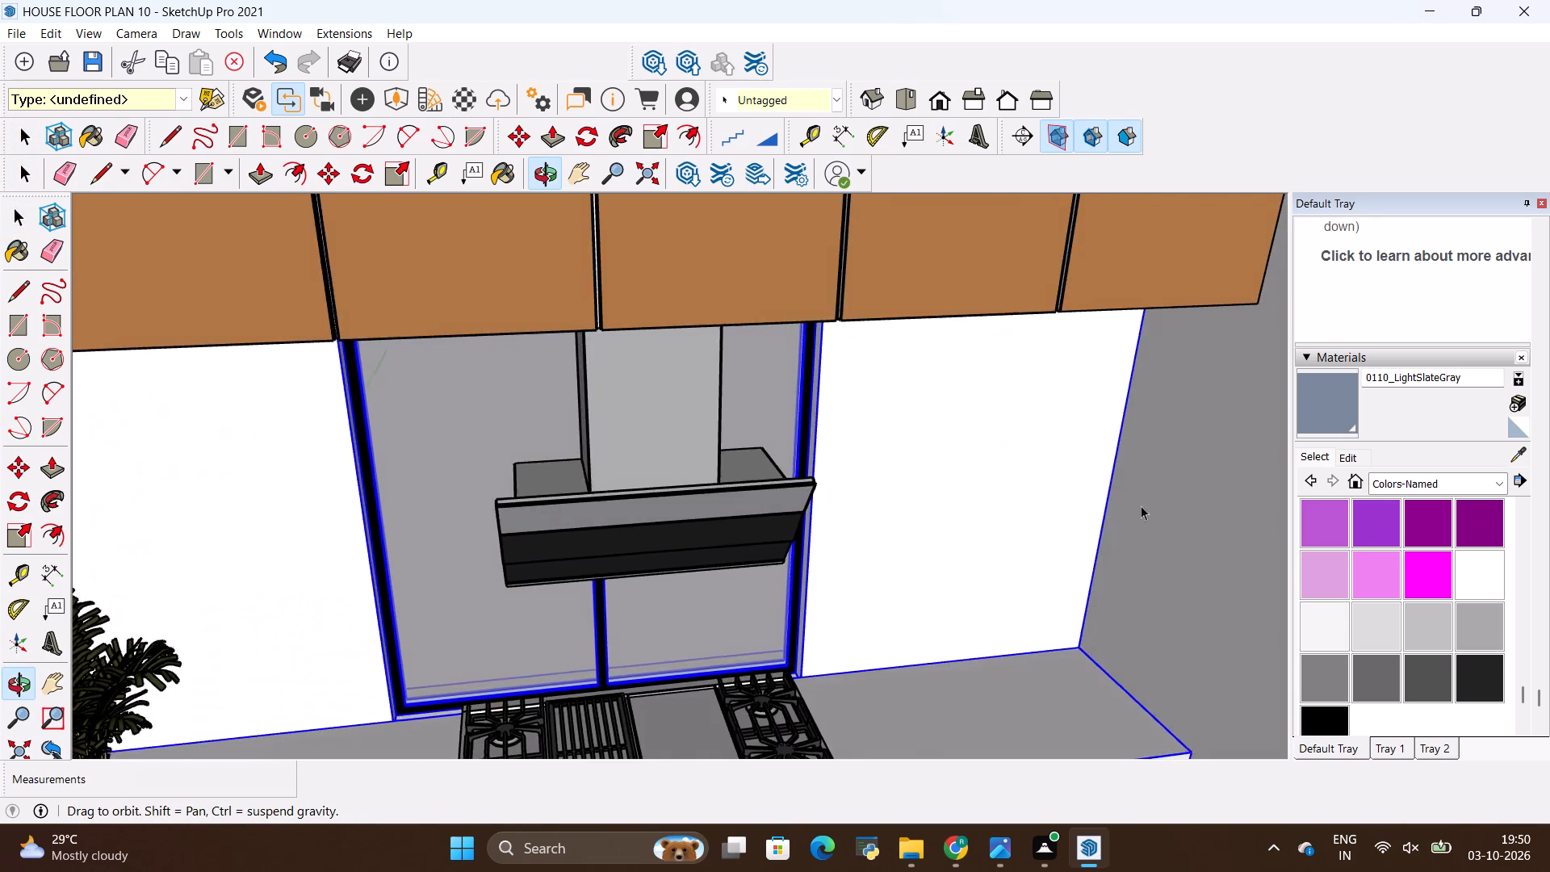
middle_drag(1141, 505, 1167, 506)
scroll(668, 465, down, 4)
key(space)
click(675, 677)
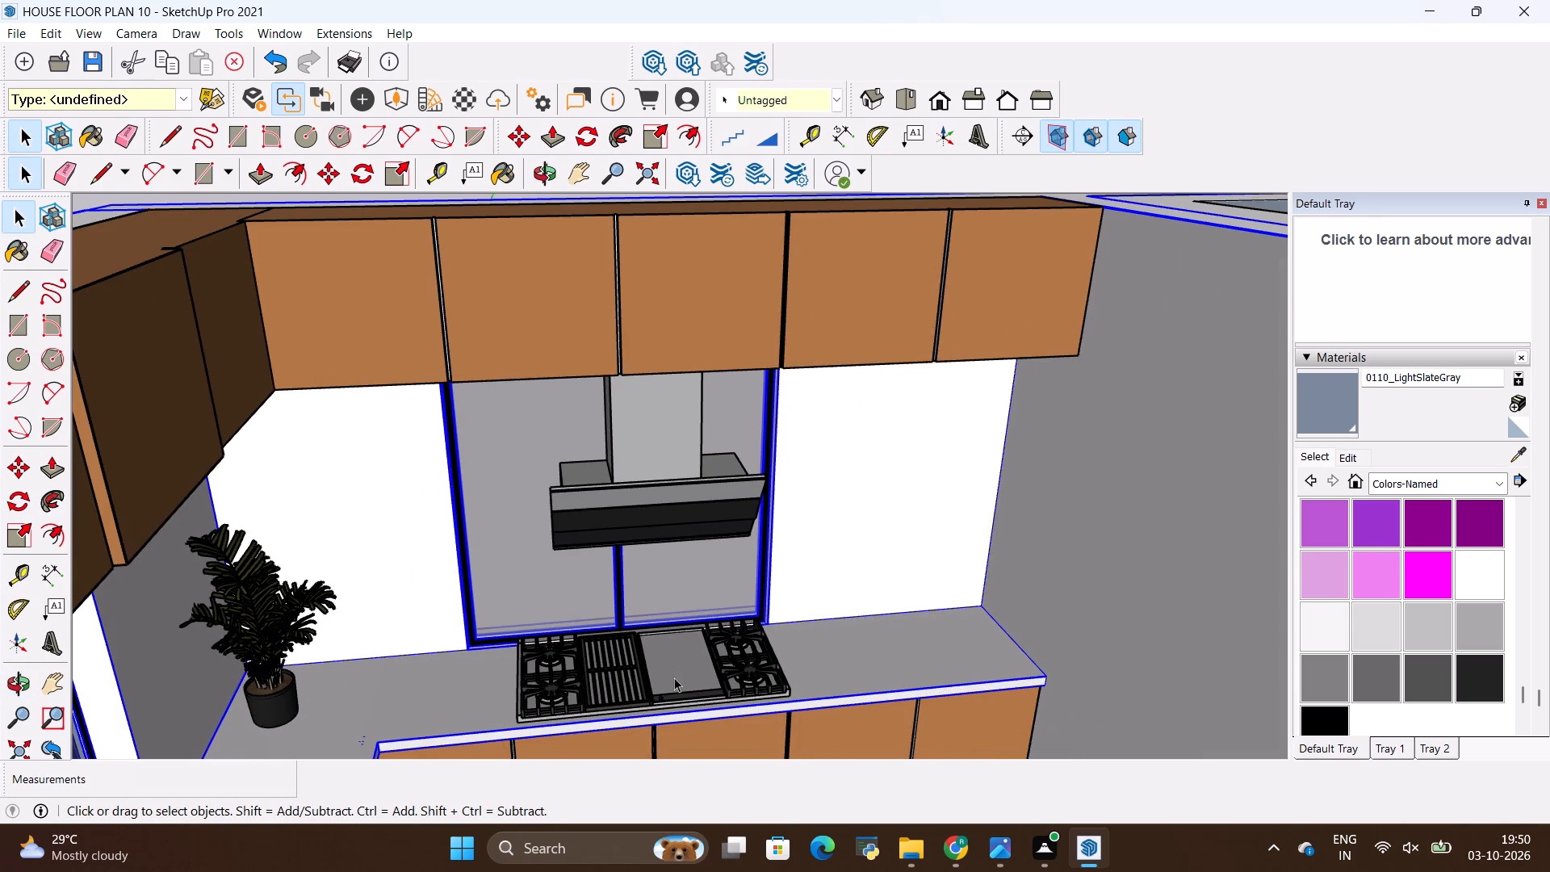
key(s)
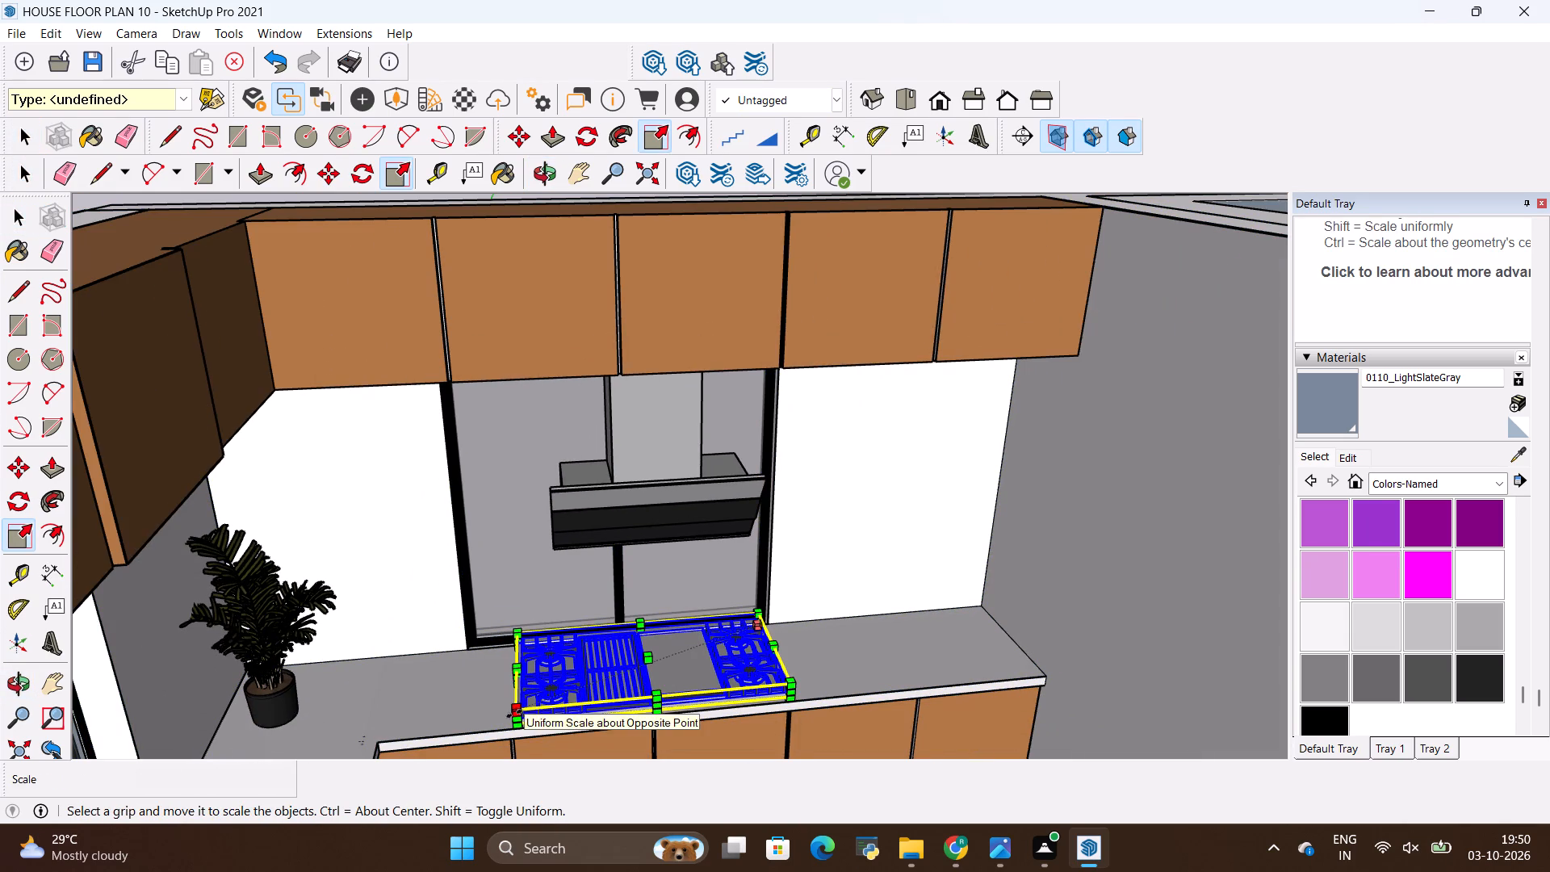
click(518, 715)
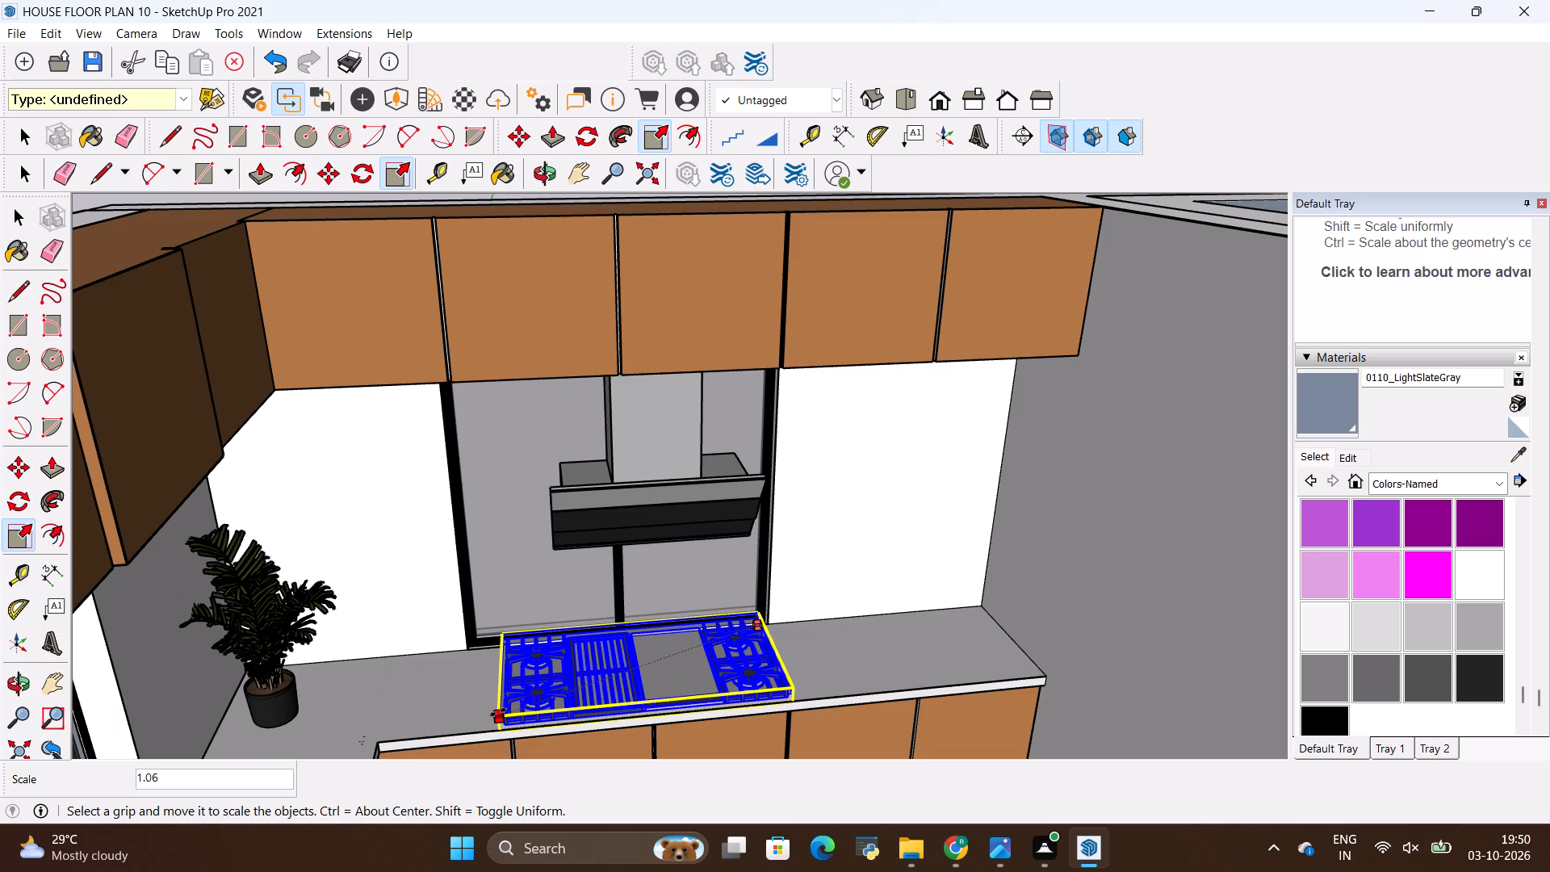
click(501, 711)
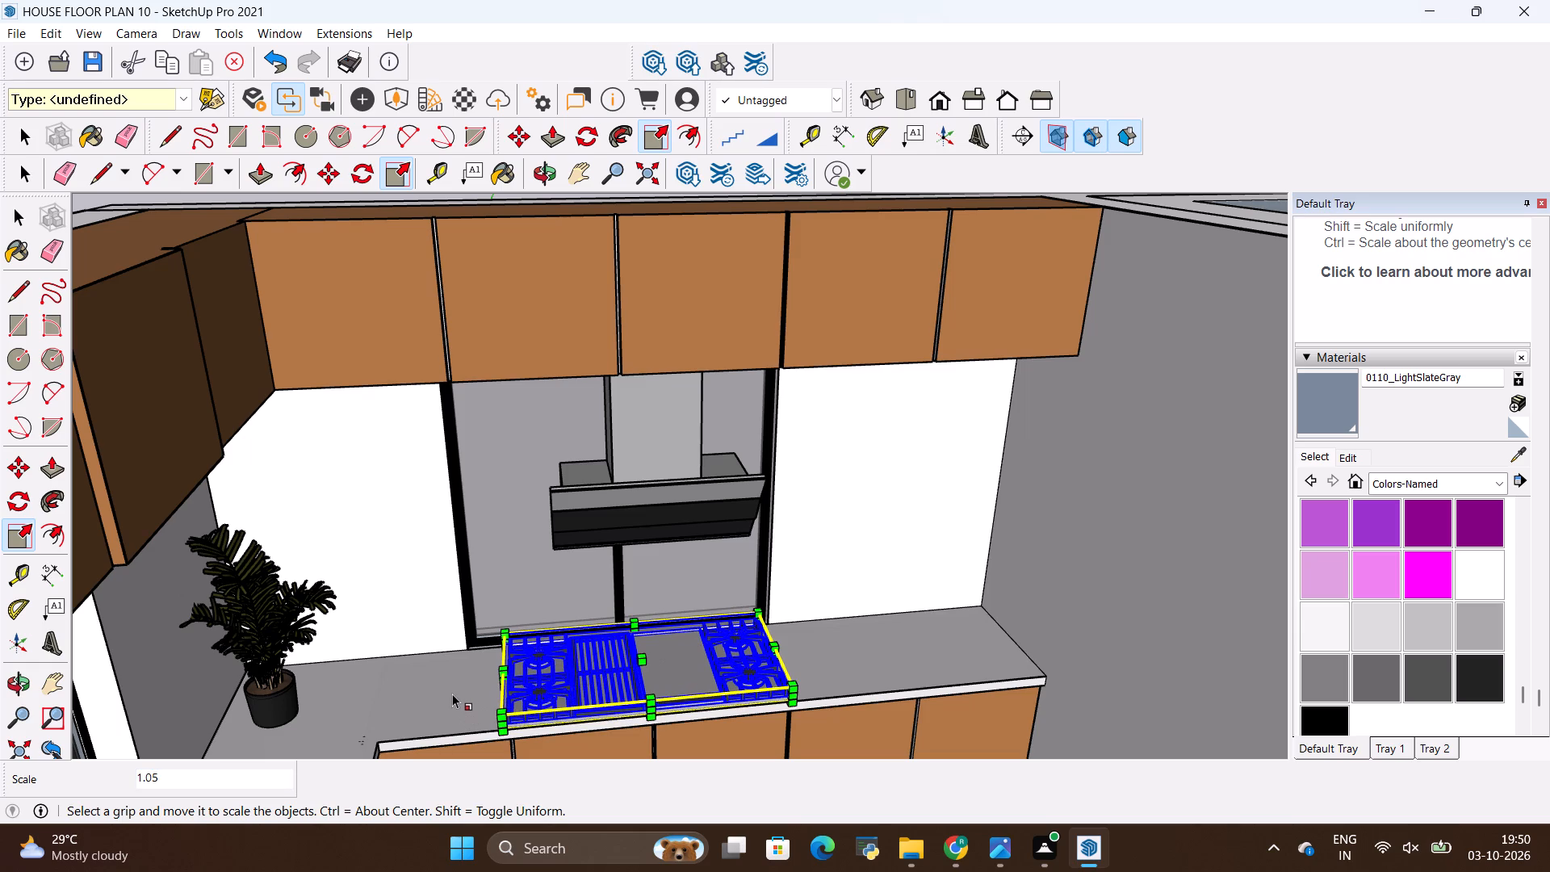
key(space)
click(452, 694)
Scale the chimney hood above the hob up slightly and uniformly from its lower front corner nearest the plant.
click(620, 499)
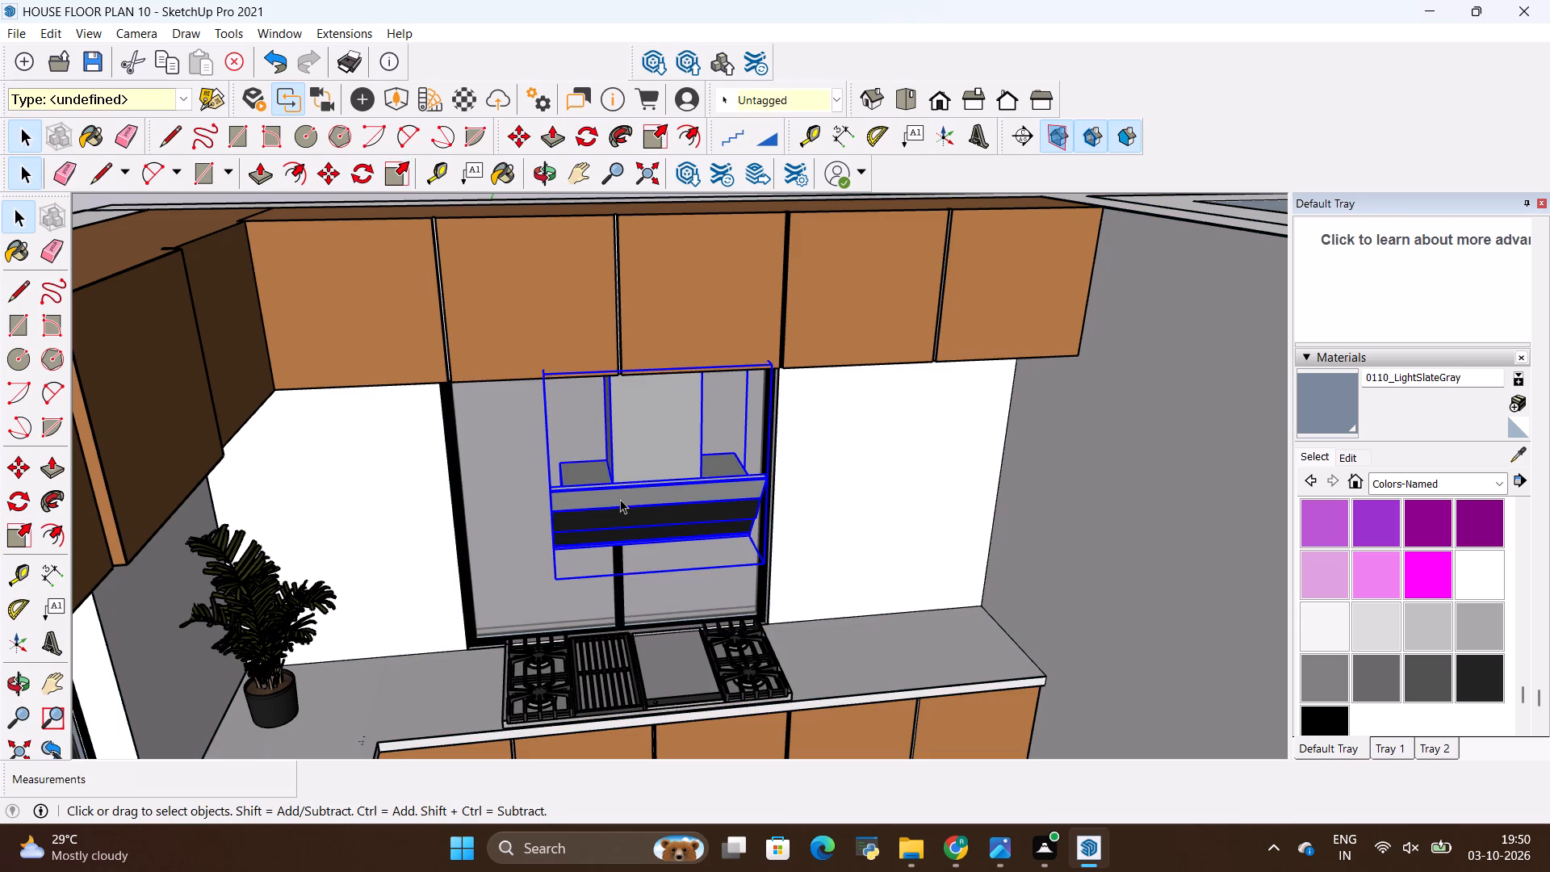
key(s)
click(547, 580)
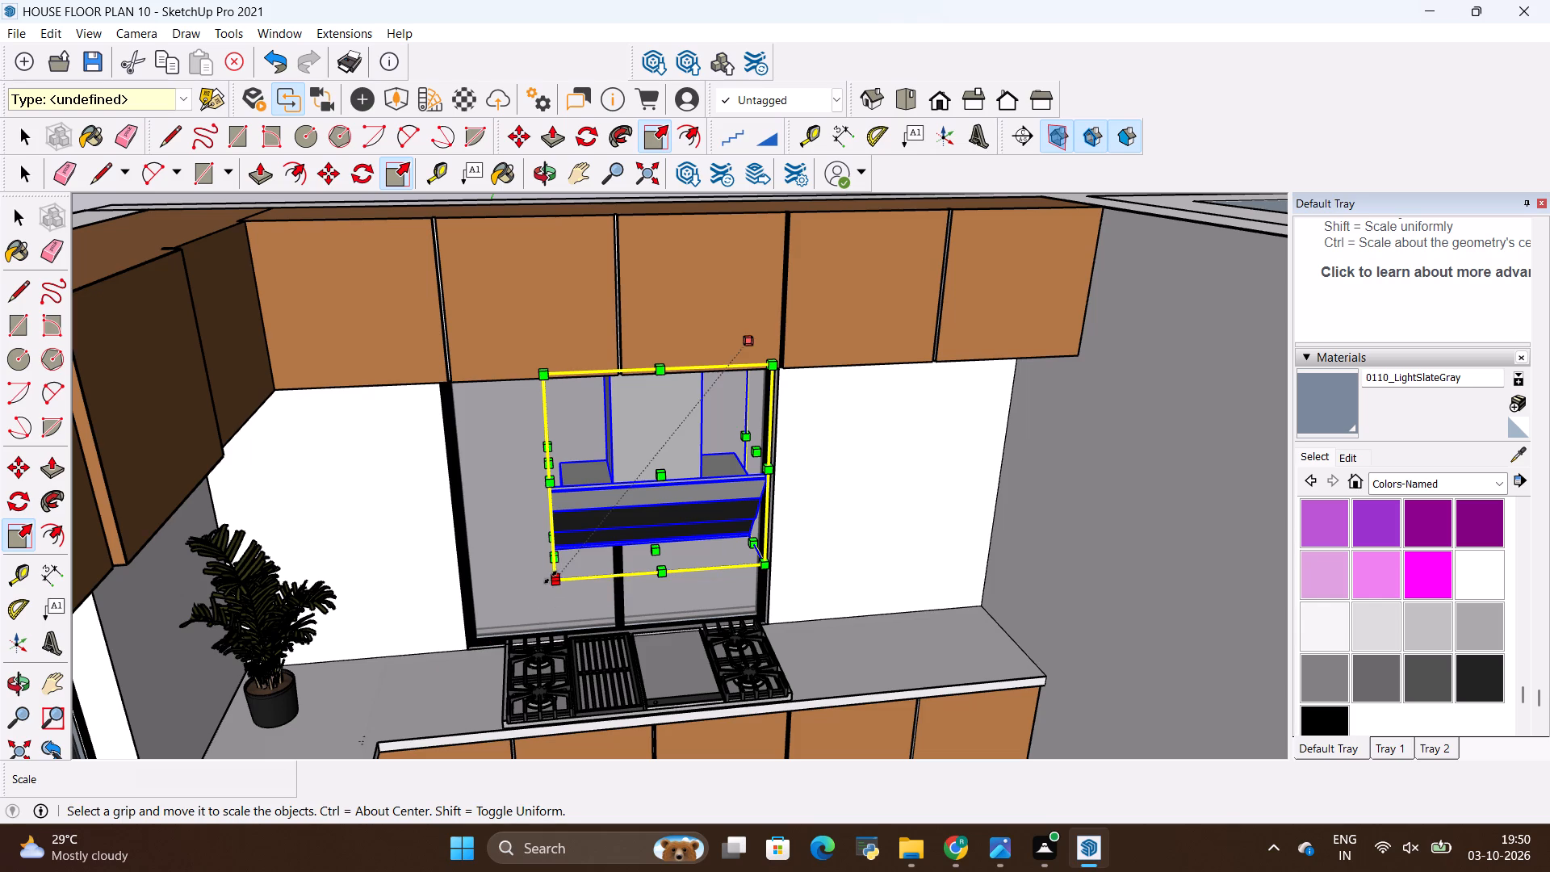
drag(551, 577, 542, 581)
click(470, 620)
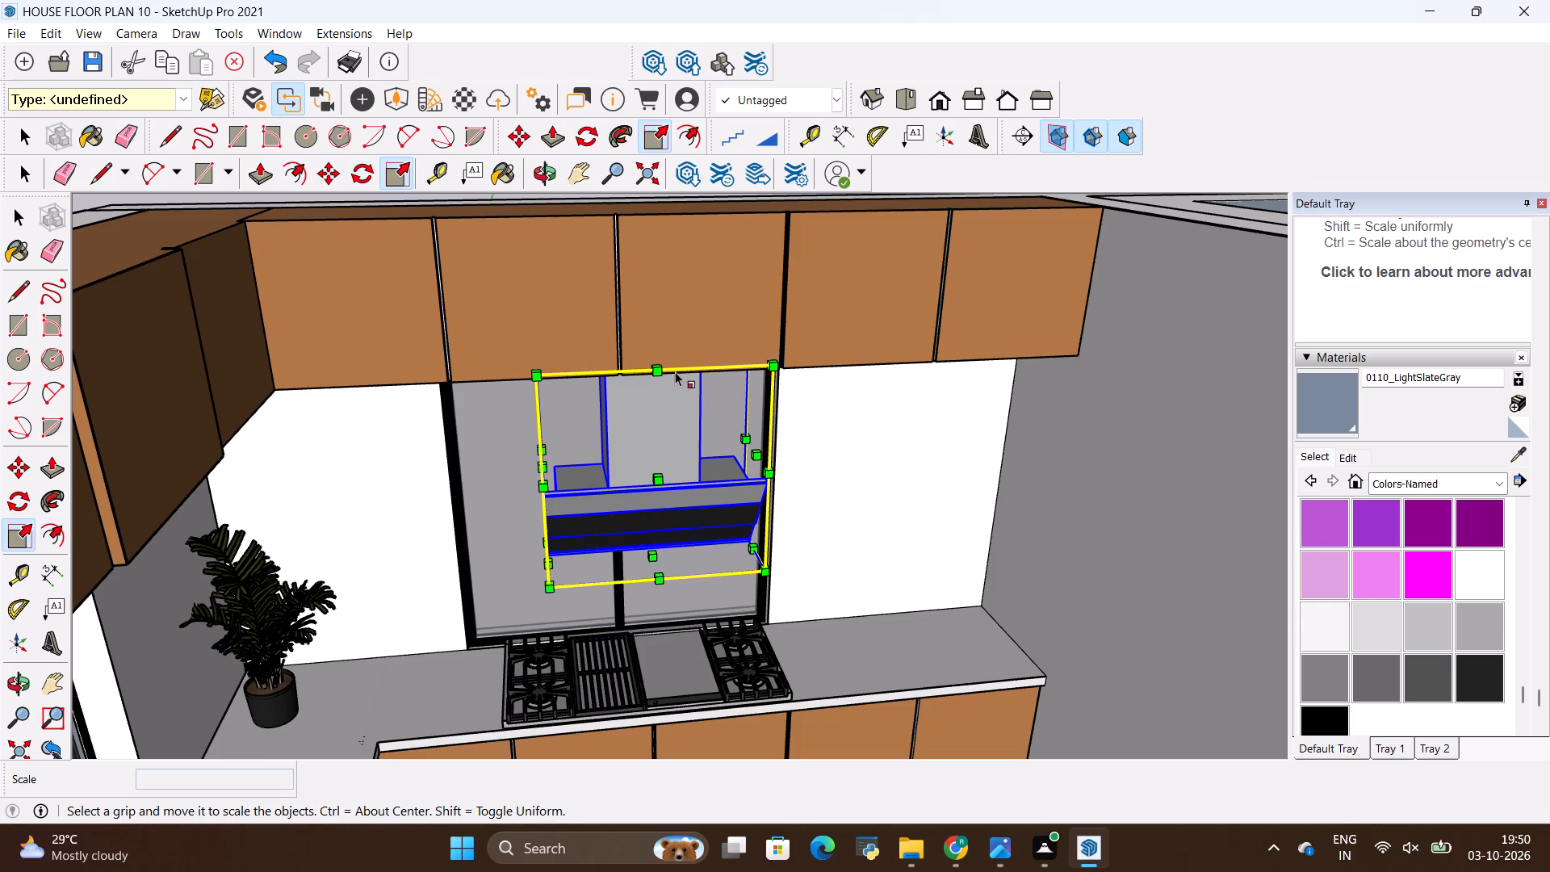
key(space)
click(837, 417)
Examine the resized hood and hob, the plant and the wall cabinets, and the kitchen together with the neighbouring rooms.
scroll(707, 318, up, 2)
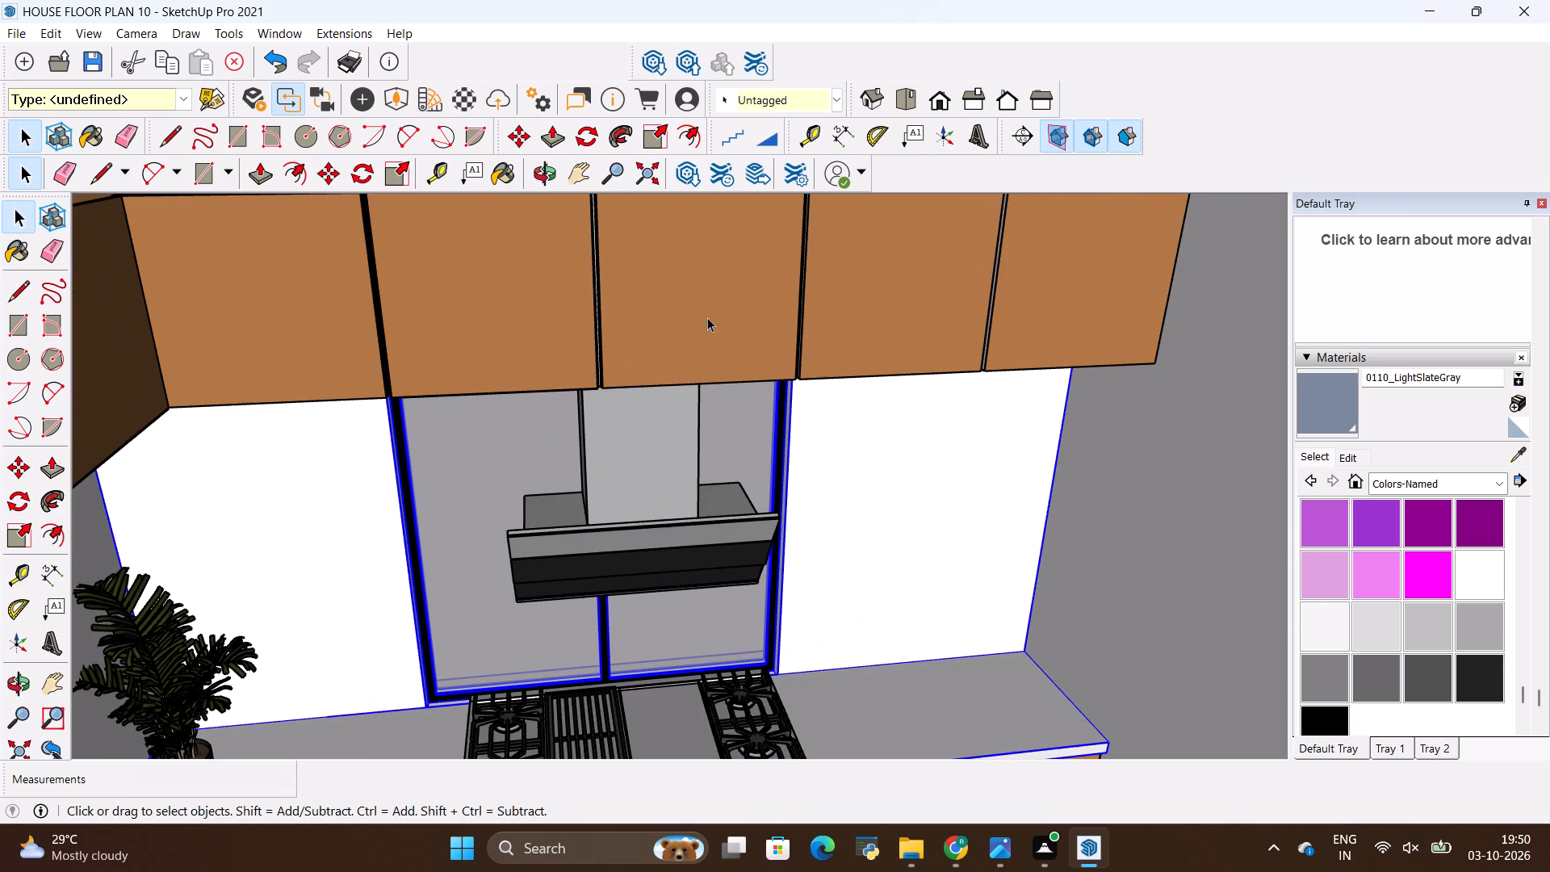
click(1190, 518)
middle_drag(876, 362, 752, 396)
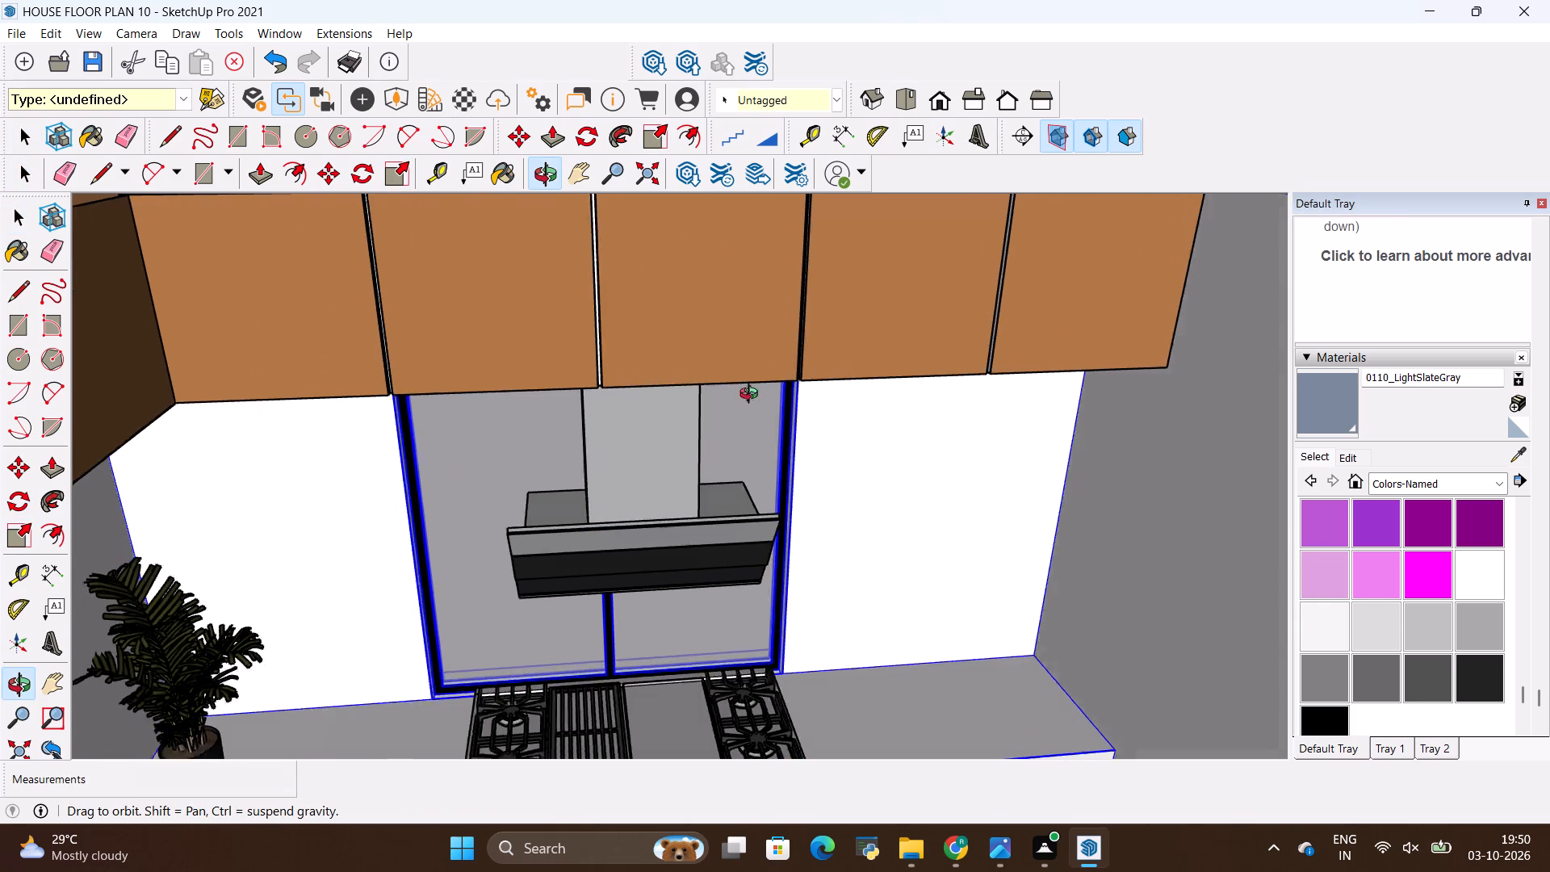
middle_drag(752, 396, 501, 518)
scroll(647, 458, down, 4)
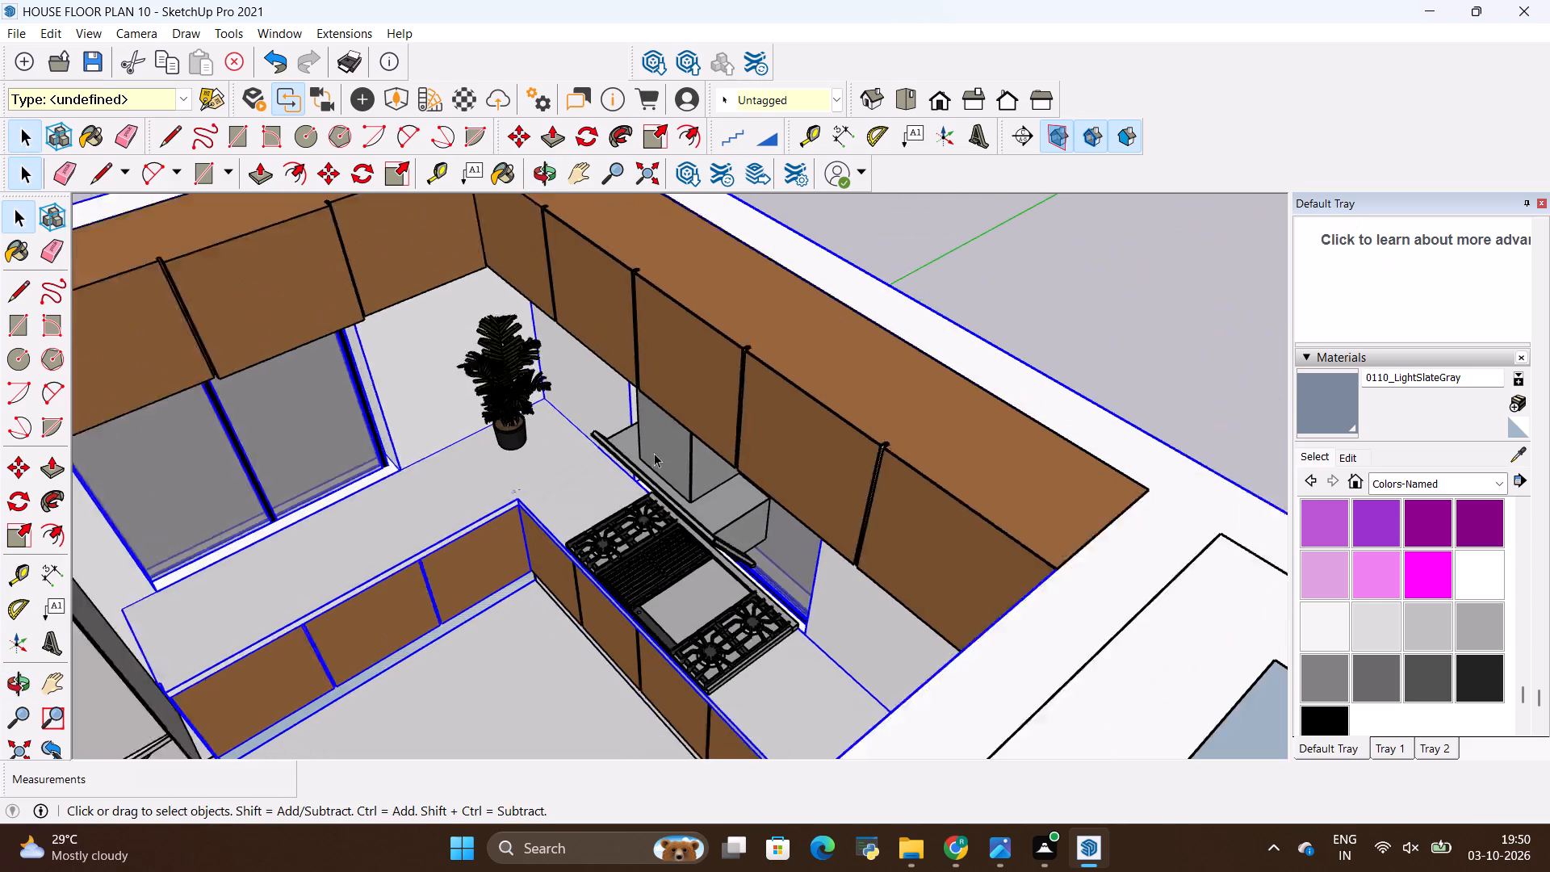
scroll(654, 453, down, 5)
key(space)
click(917, 358)
scroll(915, 358, down, 4)
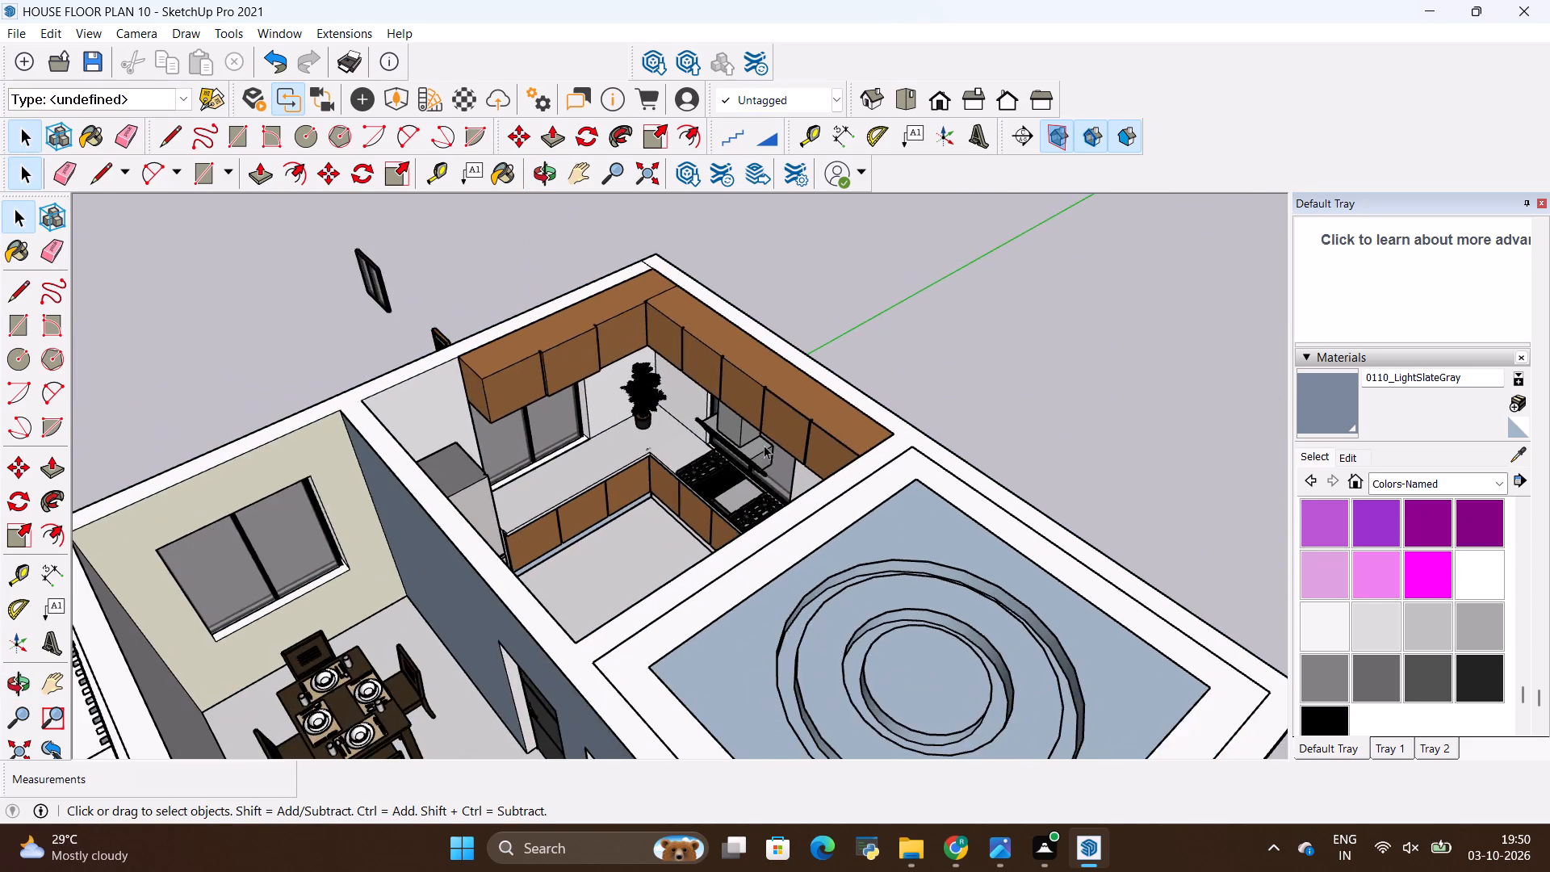
middle_drag(686, 467, 749, 375)
scroll(746, 375, down, 3)
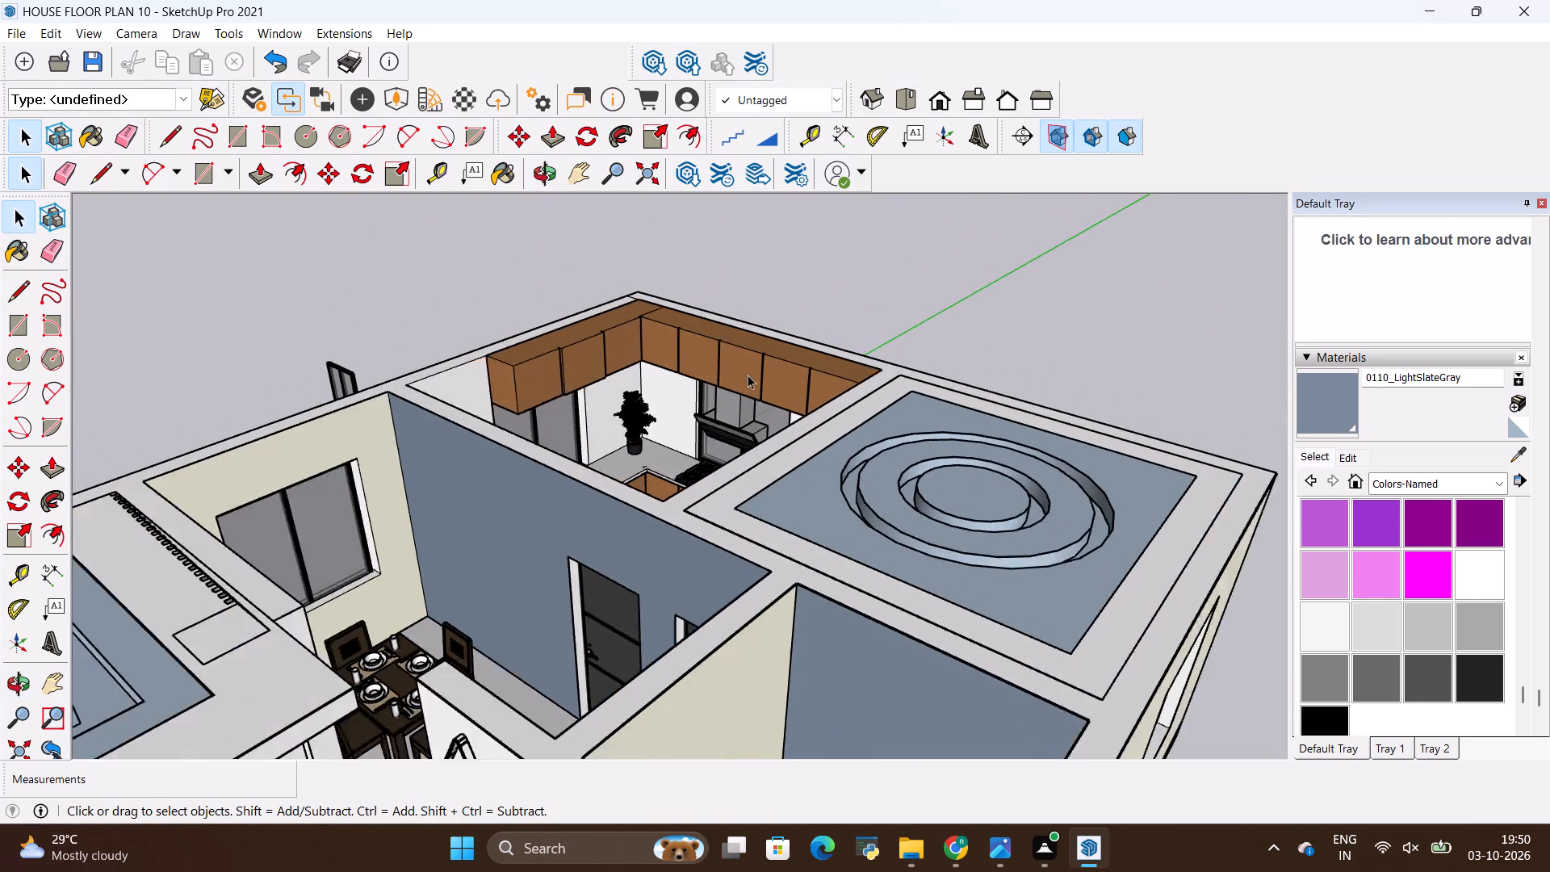
Copy the round hanging mirror from the white staircase wall onto the slate-blue dining room wall beside the door, and deselect it.
scroll(748, 375, down, 11)
middle_drag(490, 526, 640, 602)
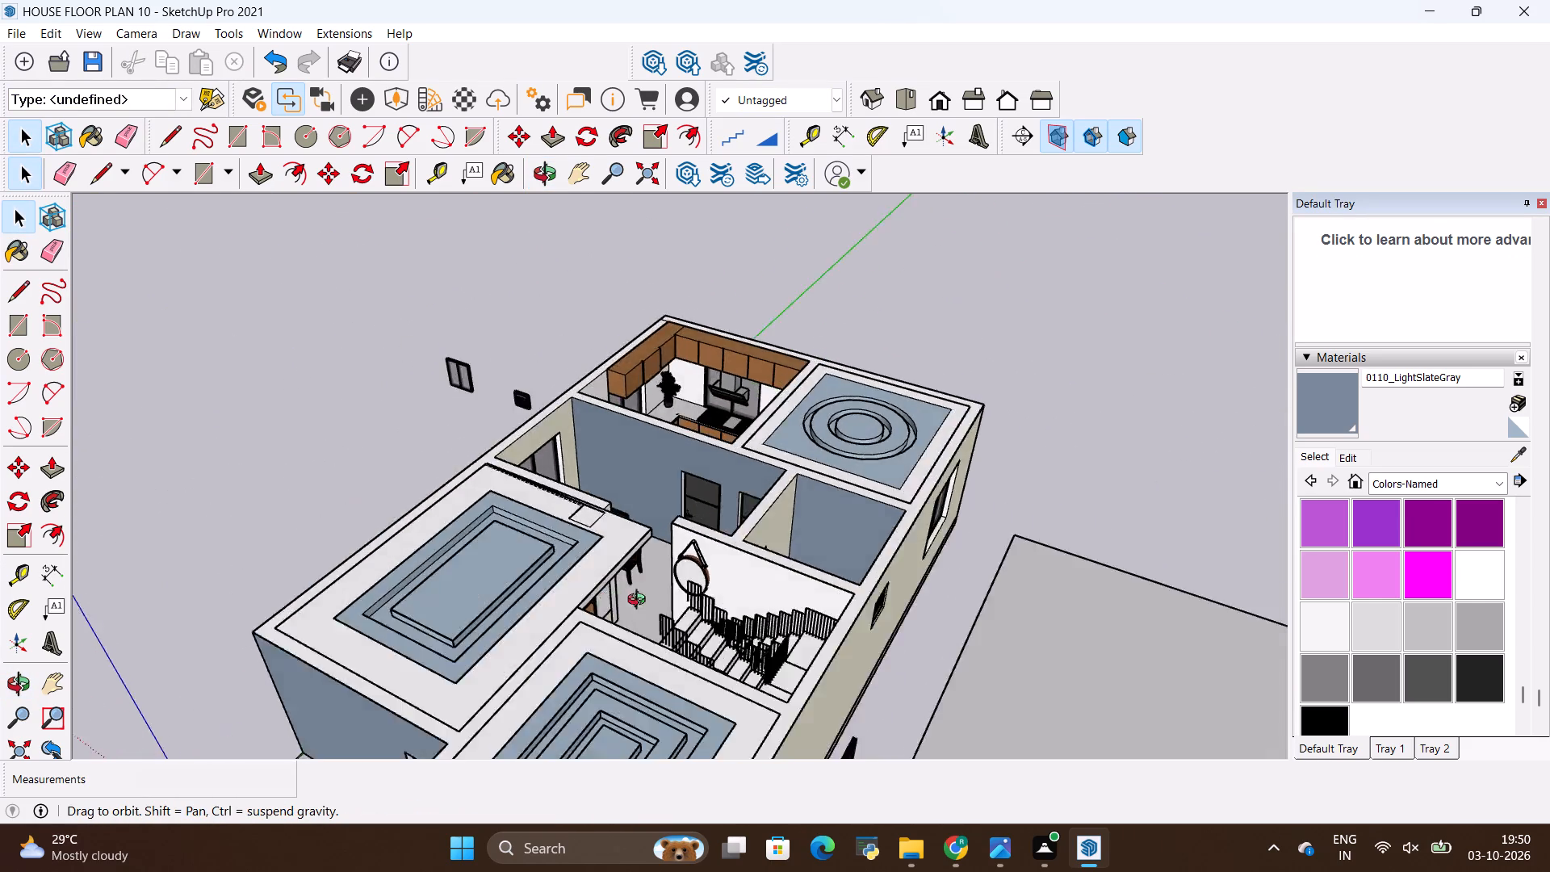
middle_drag(640, 602, 628, 601)
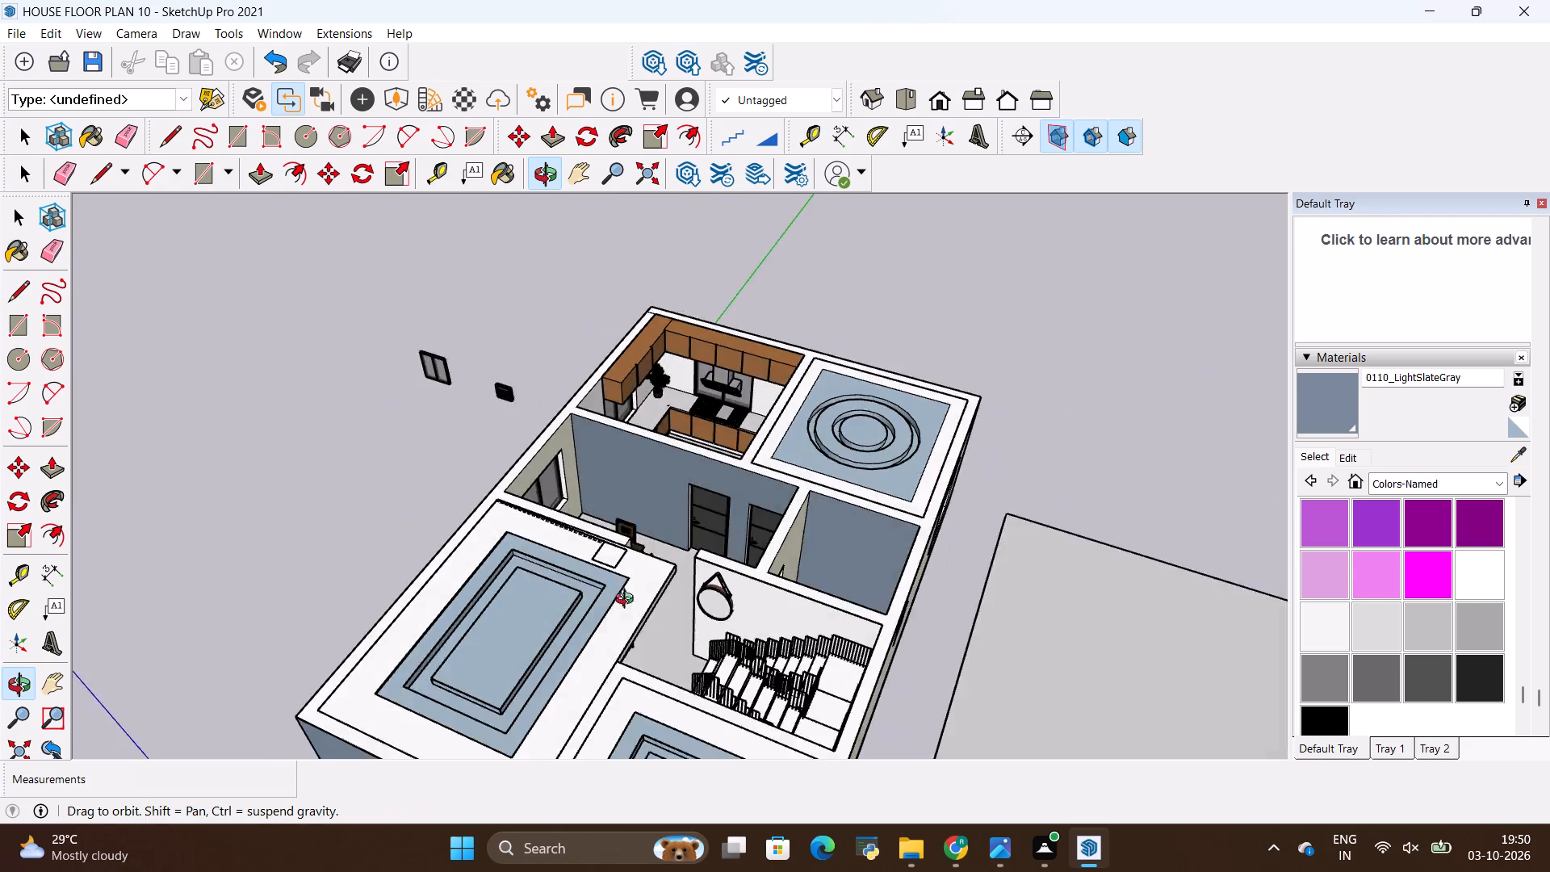
middle_drag(628, 601, 672, 572)
scroll(670, 435, up, 6)
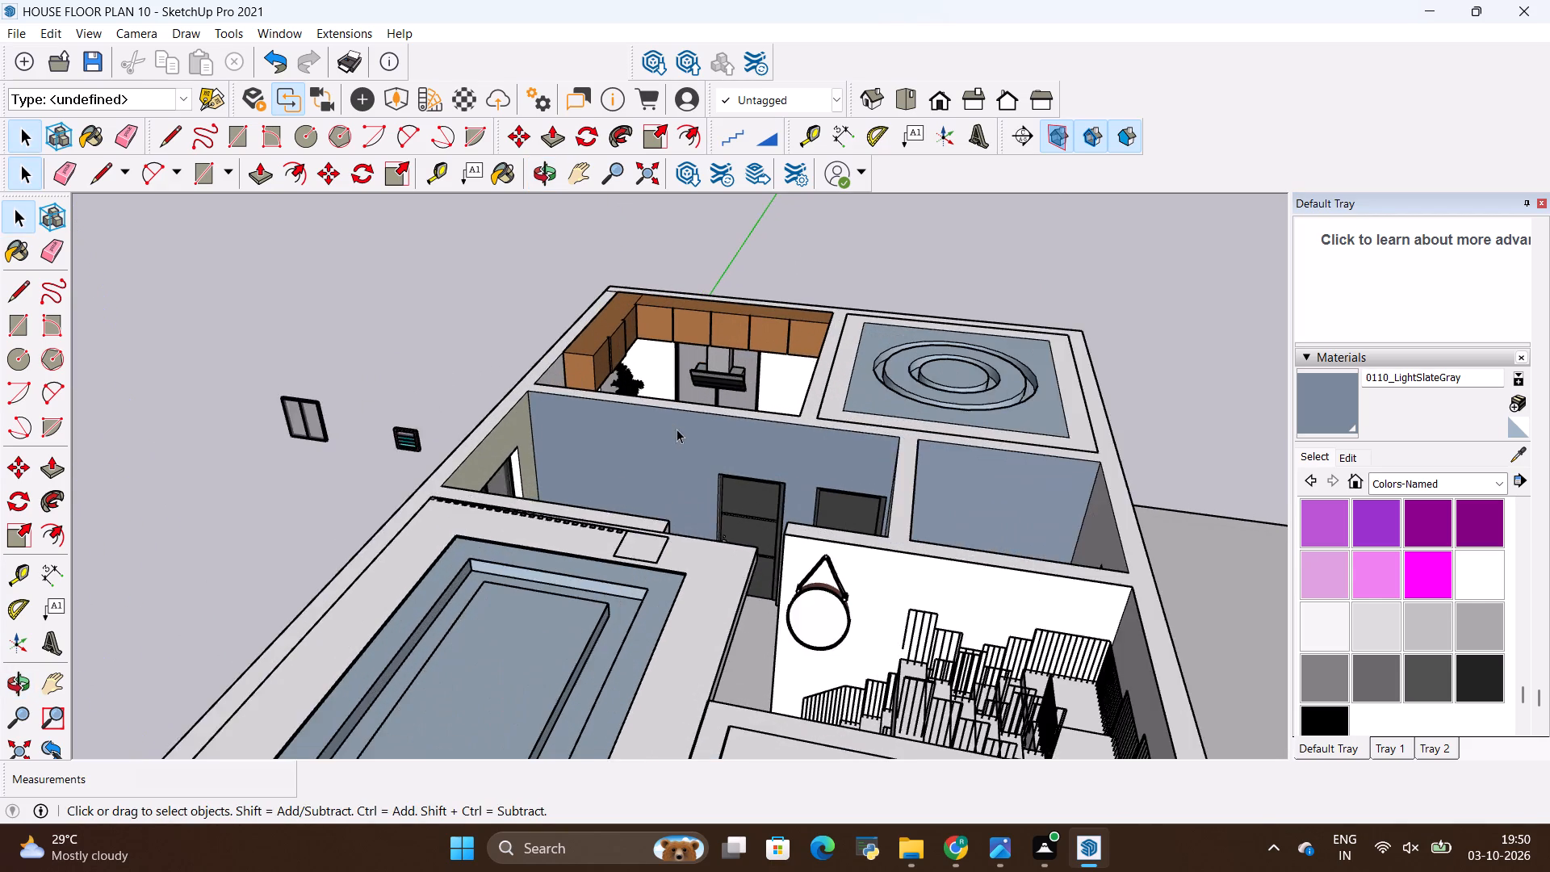
scroll(677, 429, up, 1)
key(space)
click(857, 660)
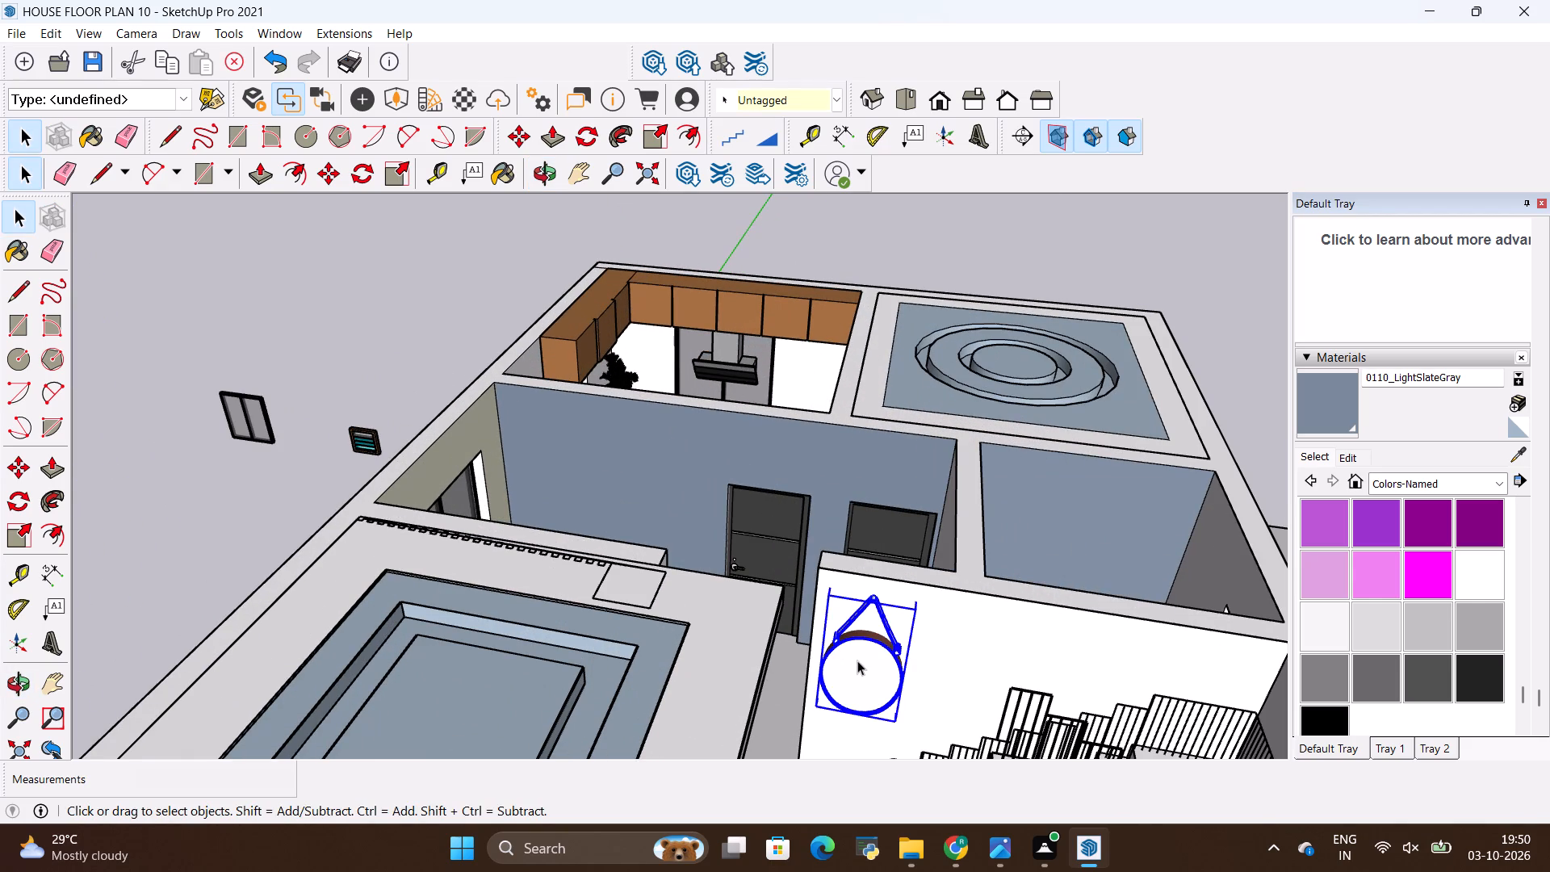
key(m)
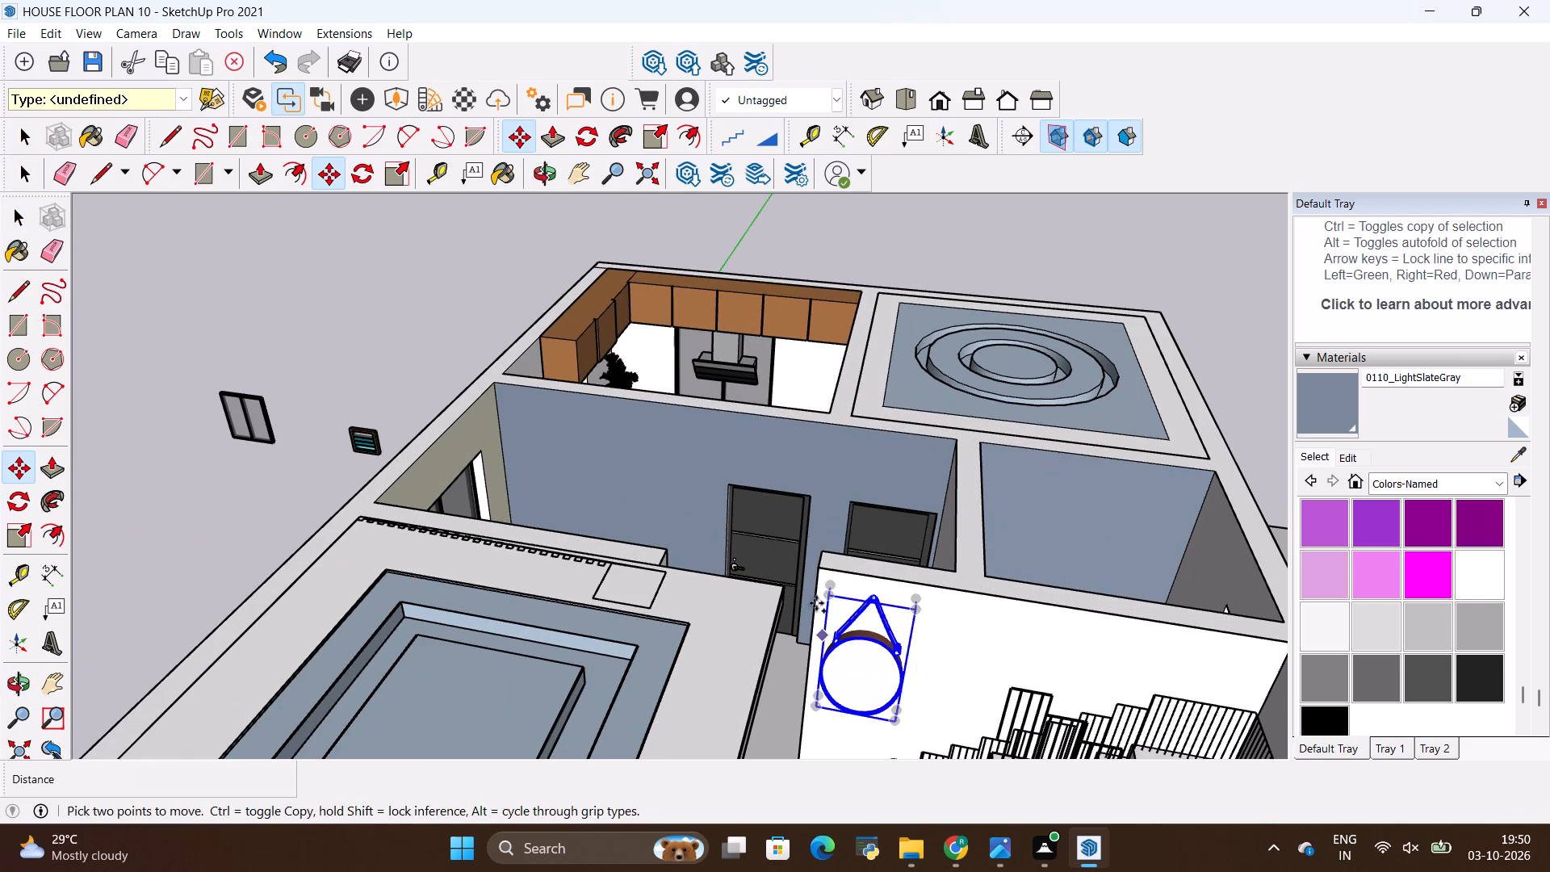
scroll(820, 579, up, 8)
click(842, 580)
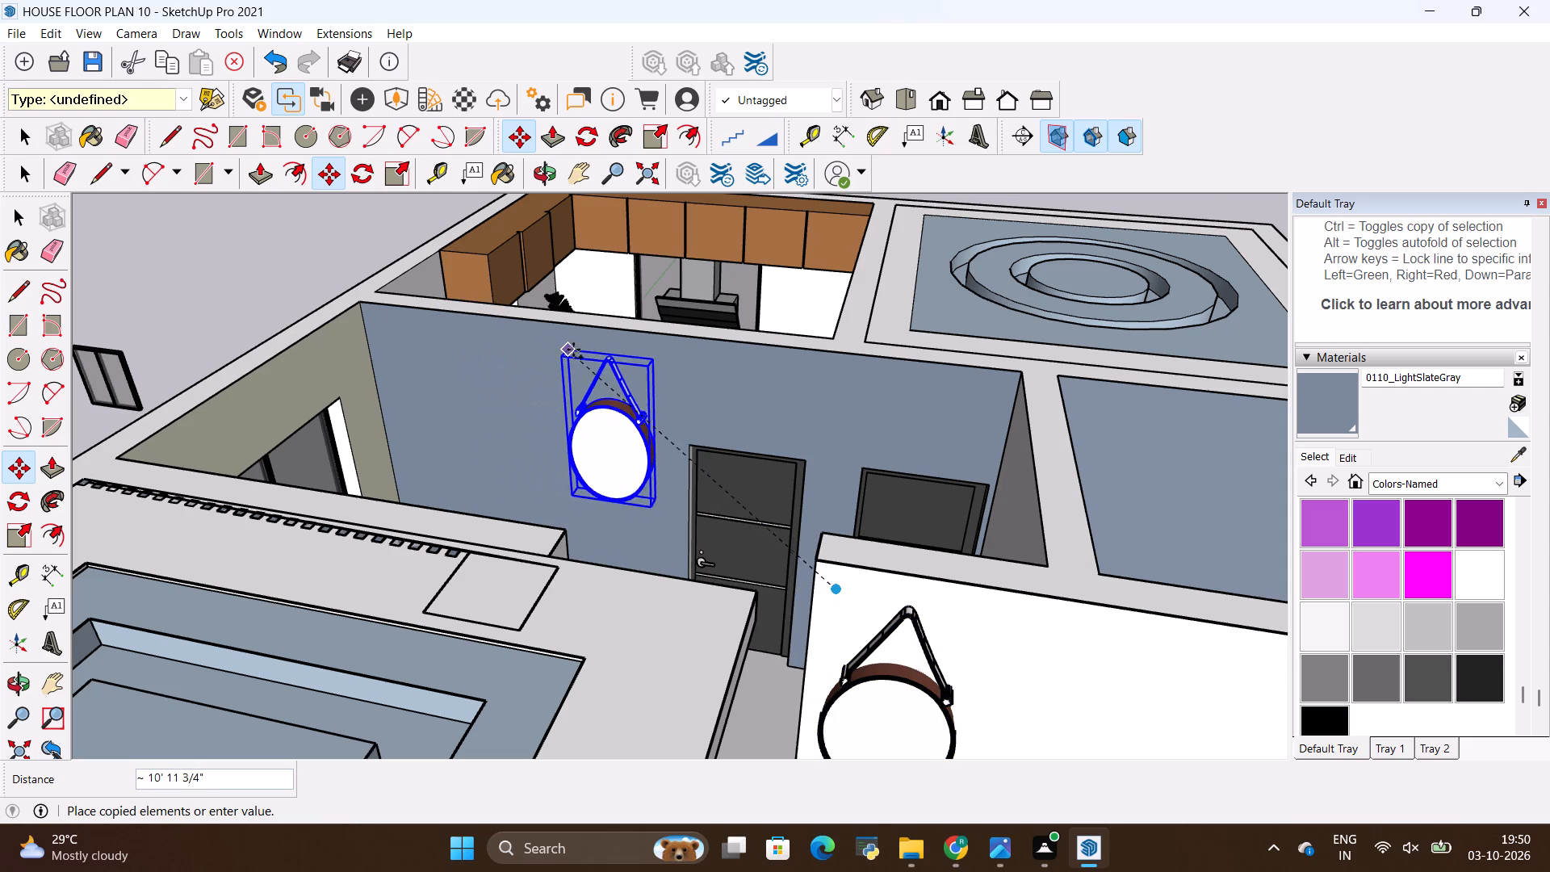
click(595, 353)
key(space)
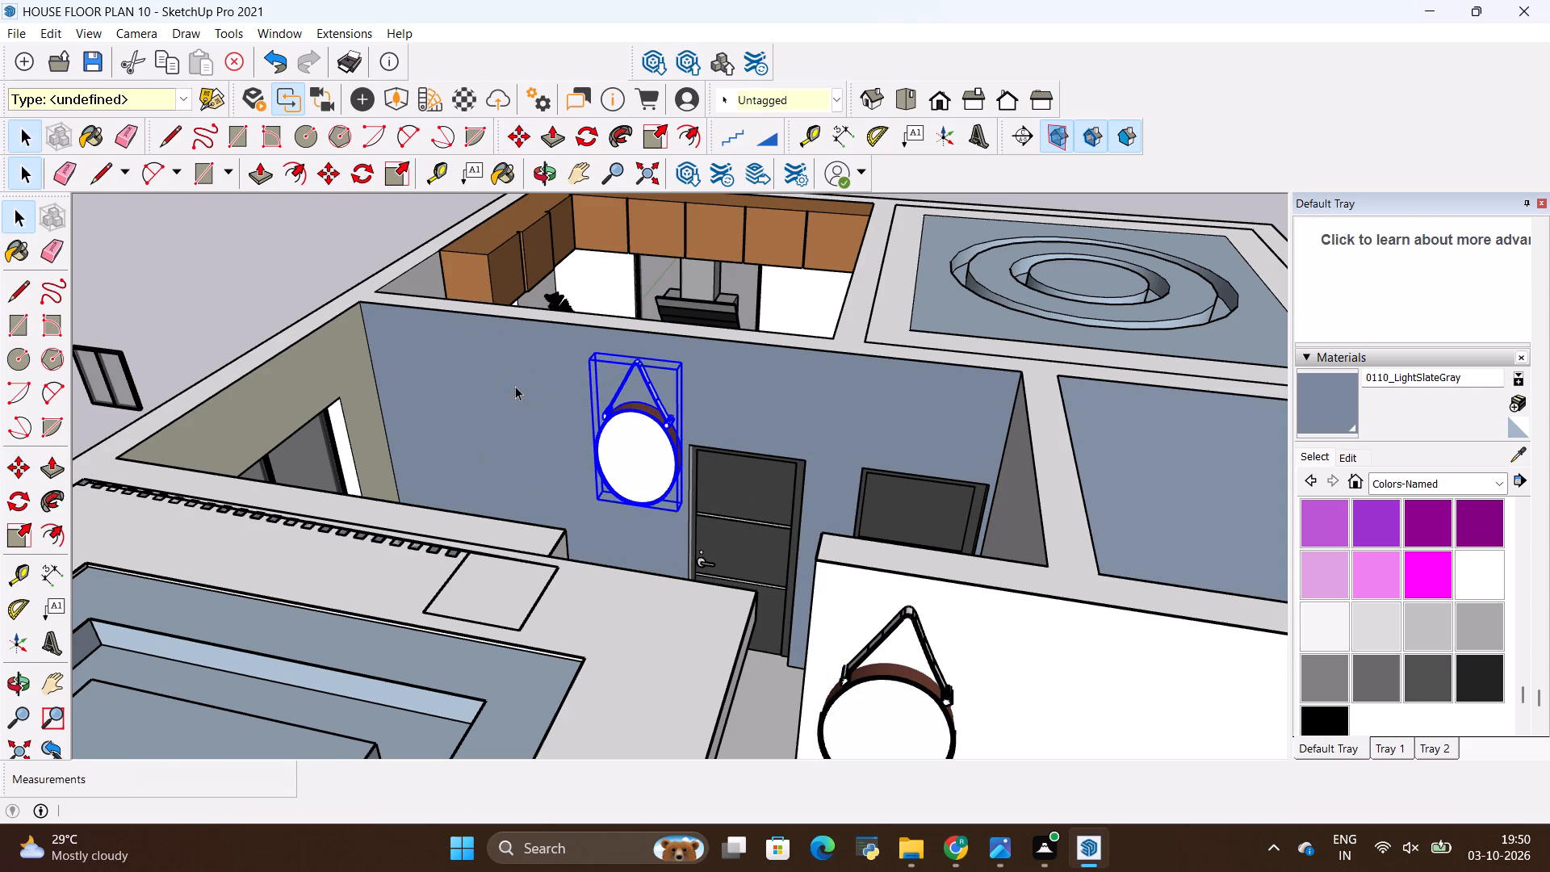
click(515, 386)
scroll(516, 491, down, 10)
click(386, 285)
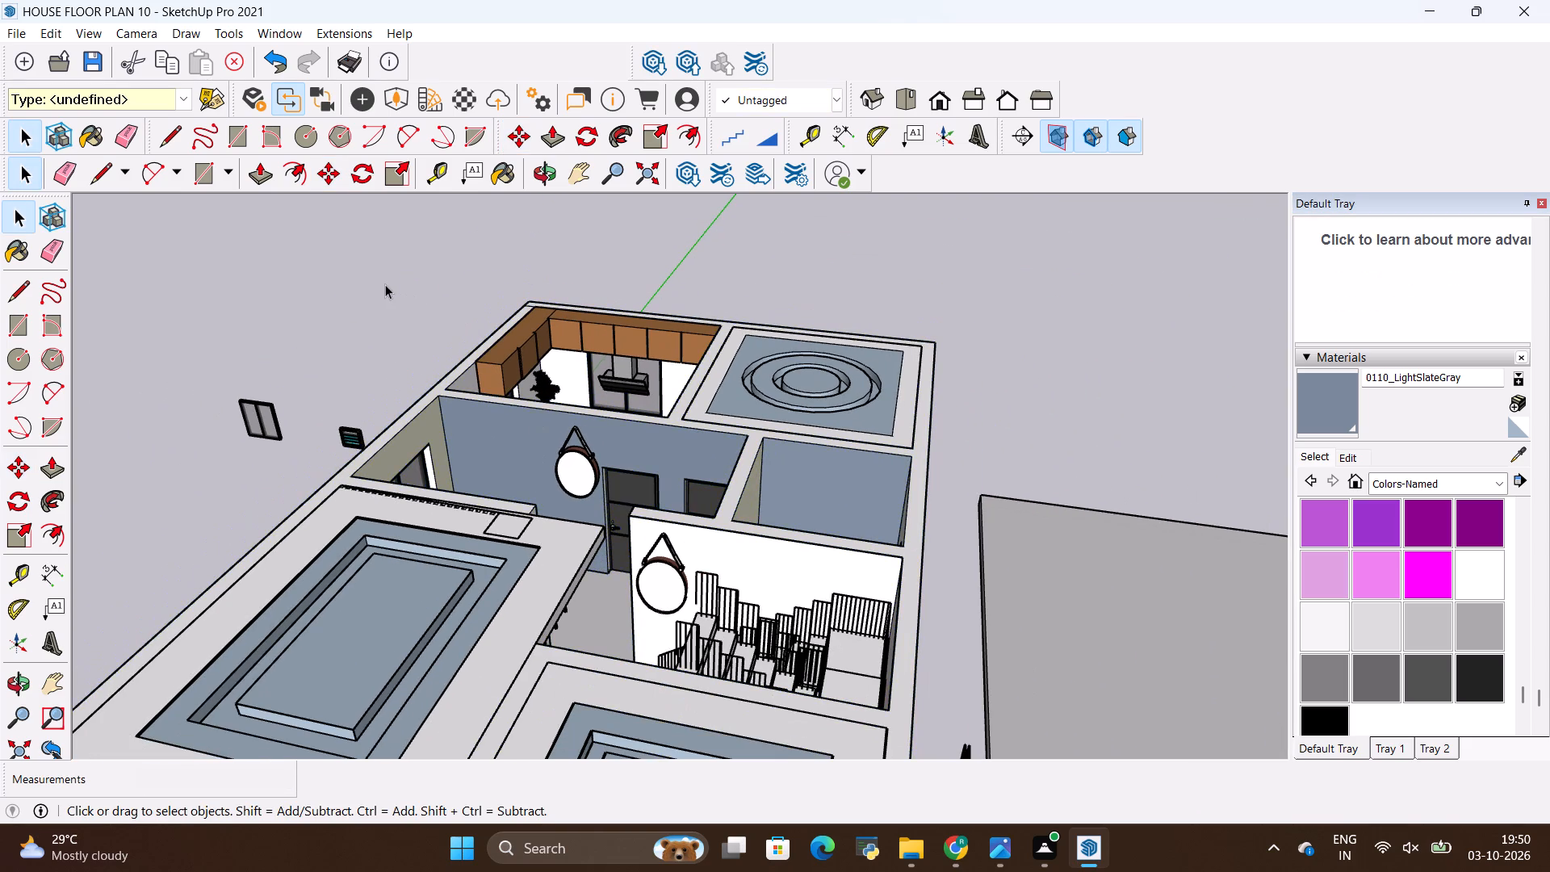
Examine the whole house from outside and above, including the kitchen, the copied mirror, the ceilings and the slab beside it.
scroll(533, 502, down, 5)
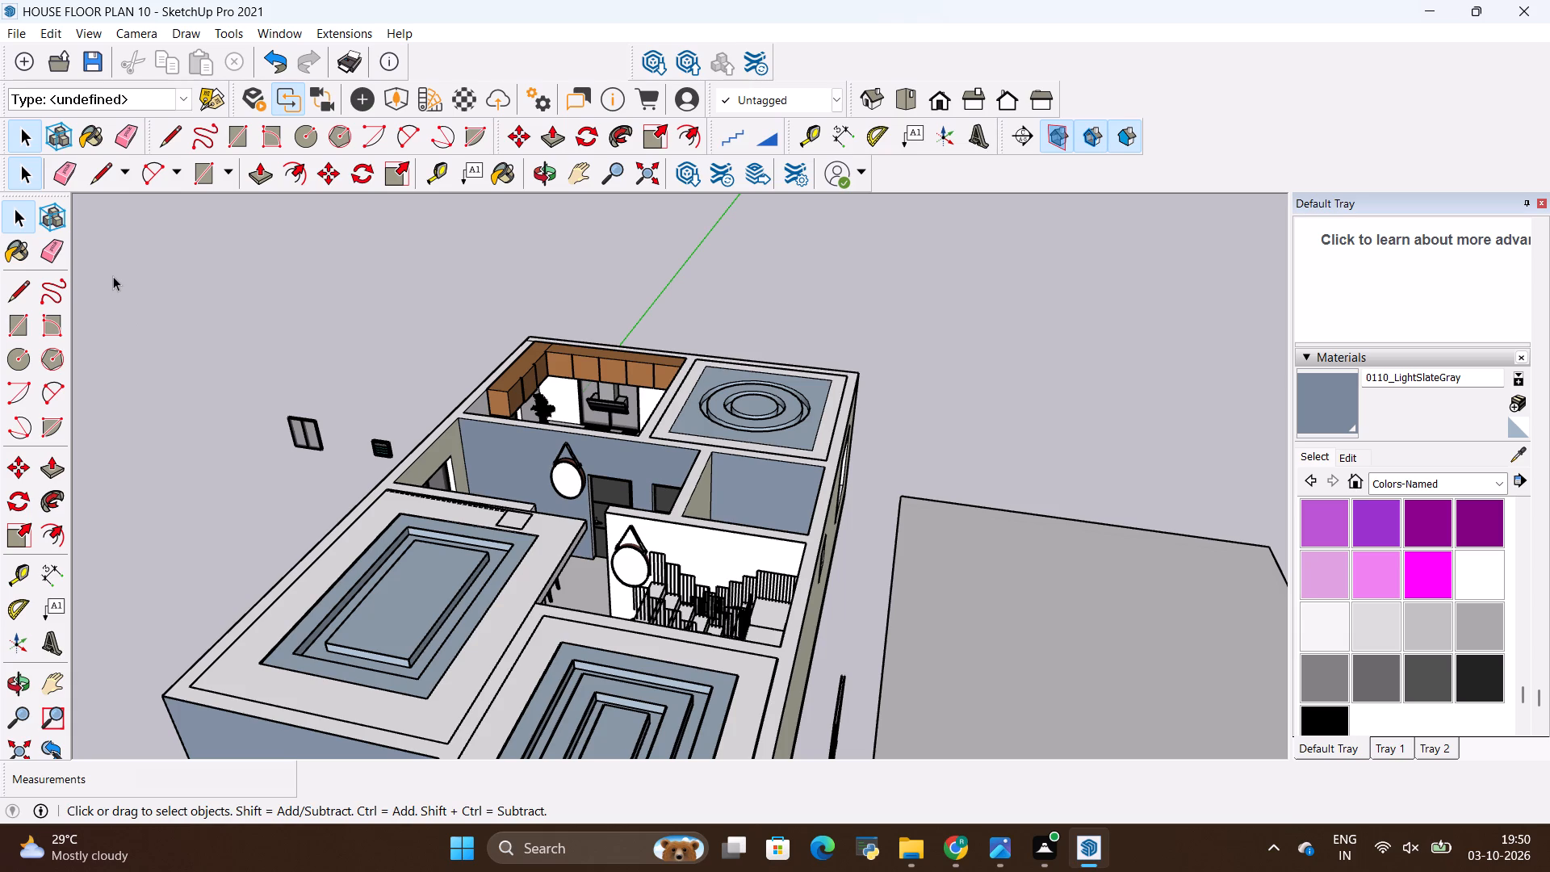
scroll(79, 233, down, 4)
scroll(149, 216, down, 5)
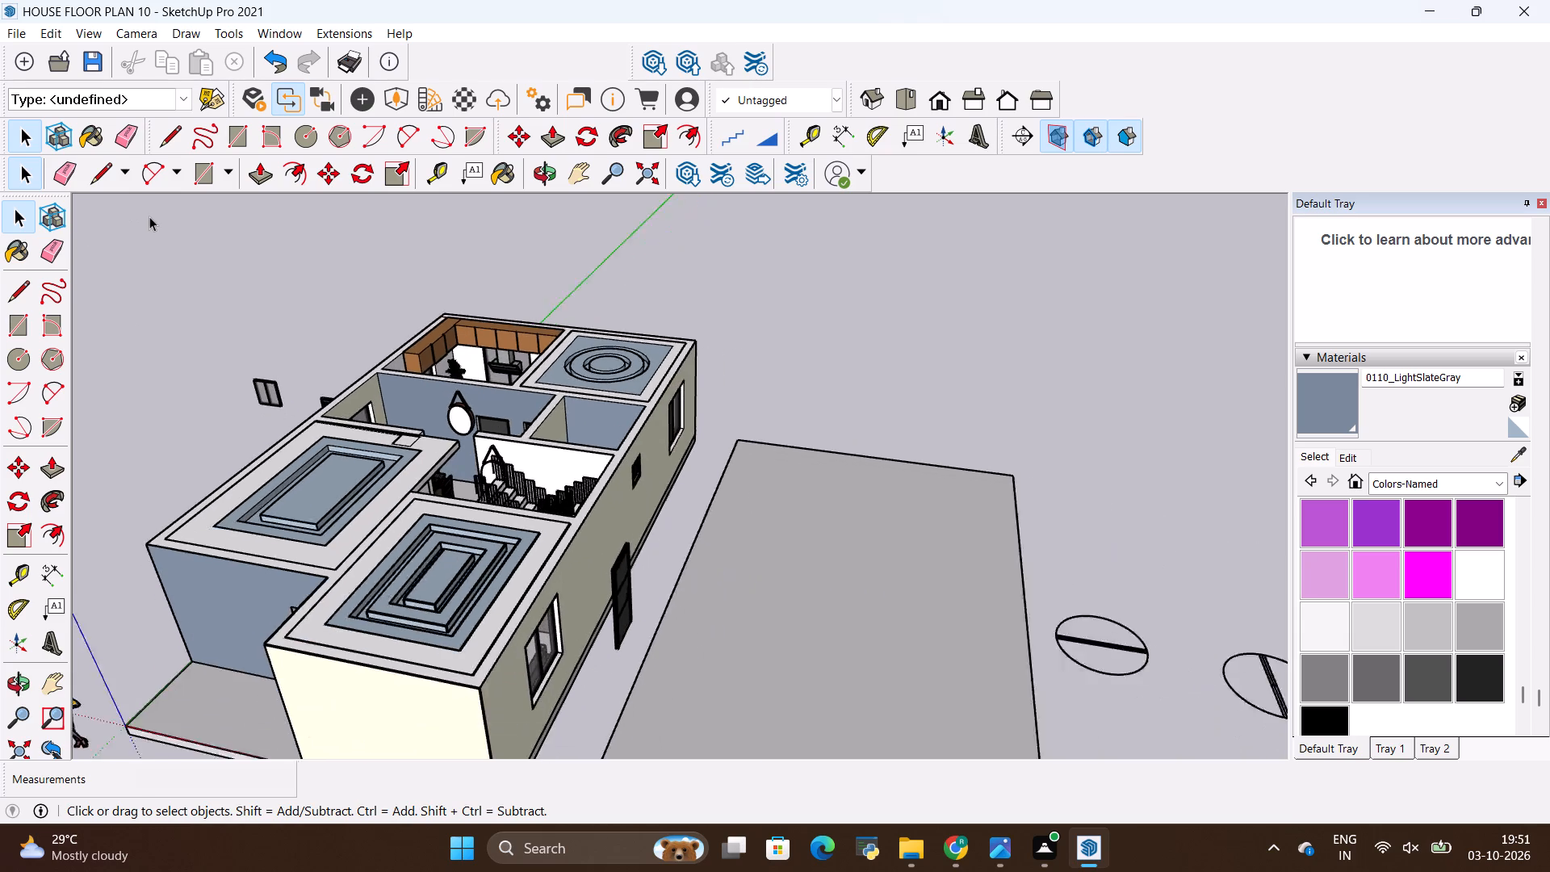
scroll(278, 259, down, 5)
scroll(378, 300, down, 1)
scroll(439, 328, up, 3)
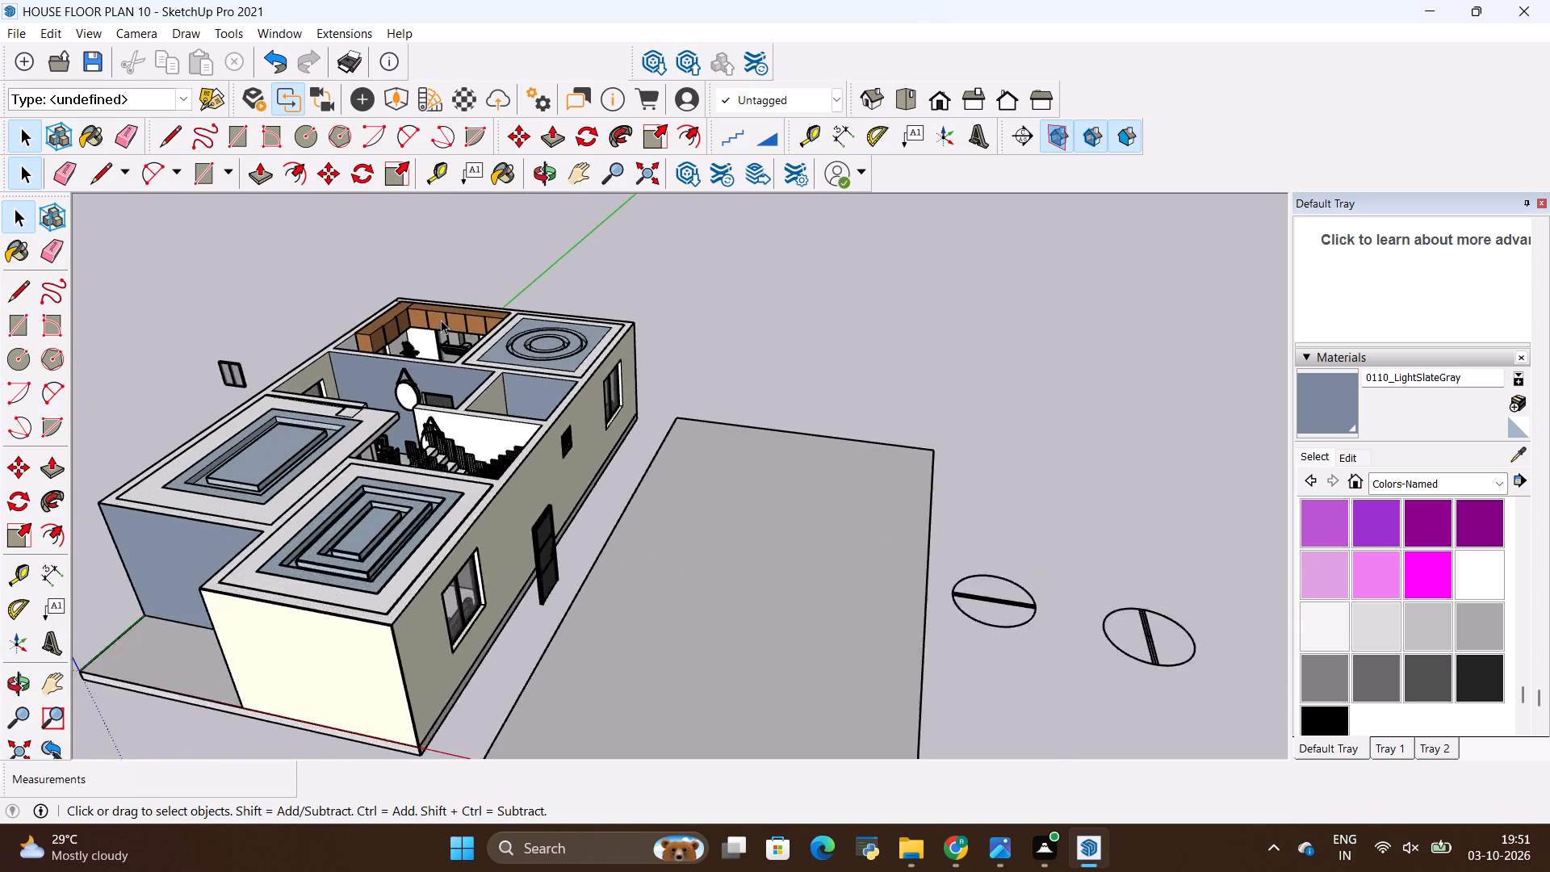
scroll(441, 320, up, 3)
middle_drag(434, 333, 685, 416)
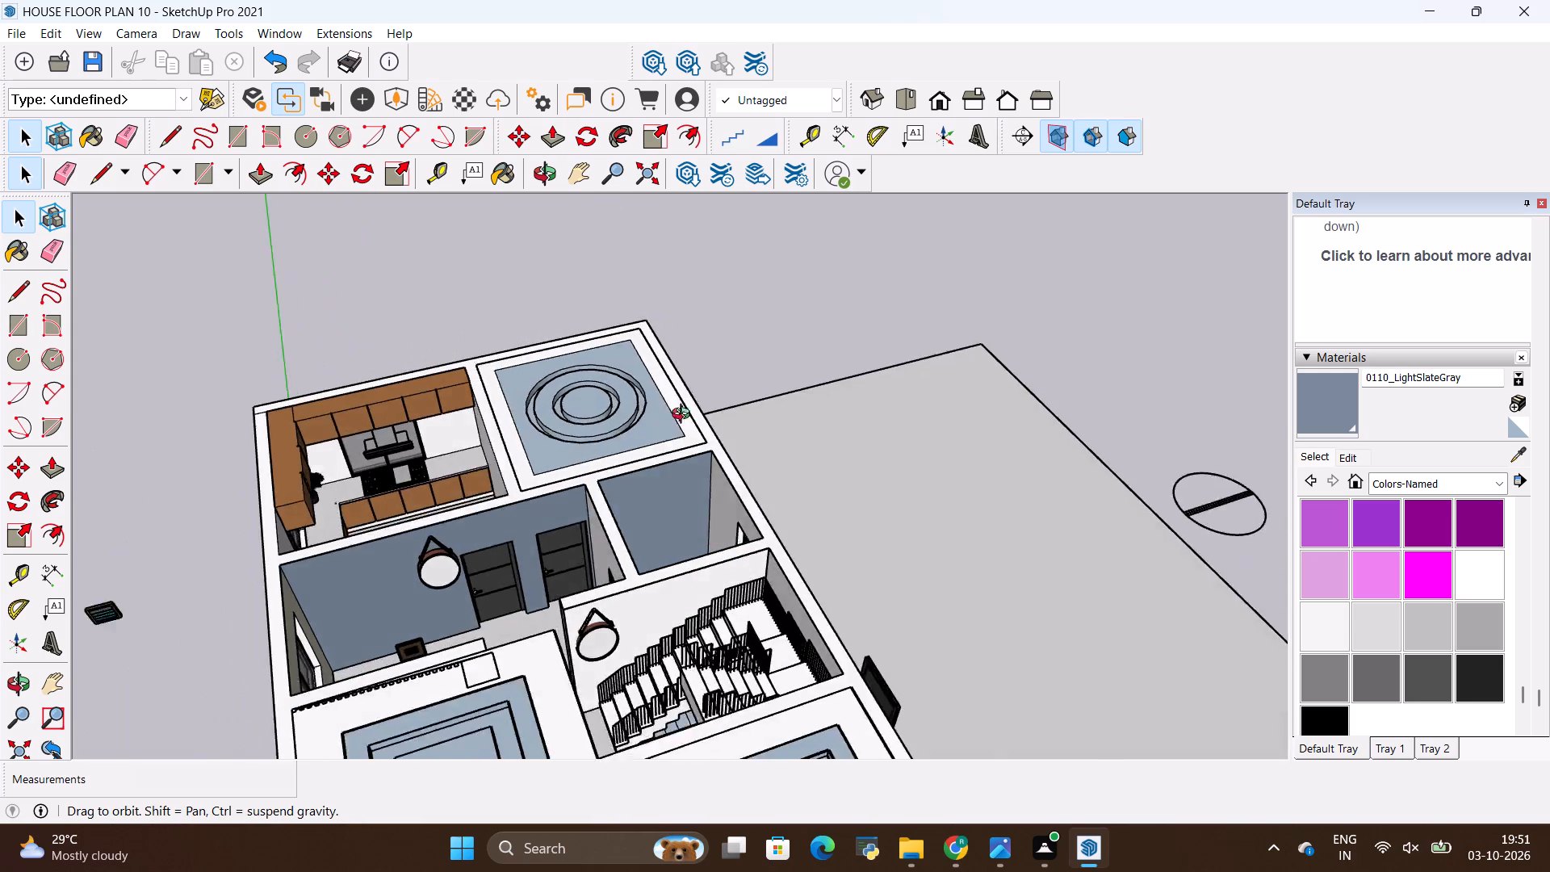
middle_drag(685, 416, 467, 360)
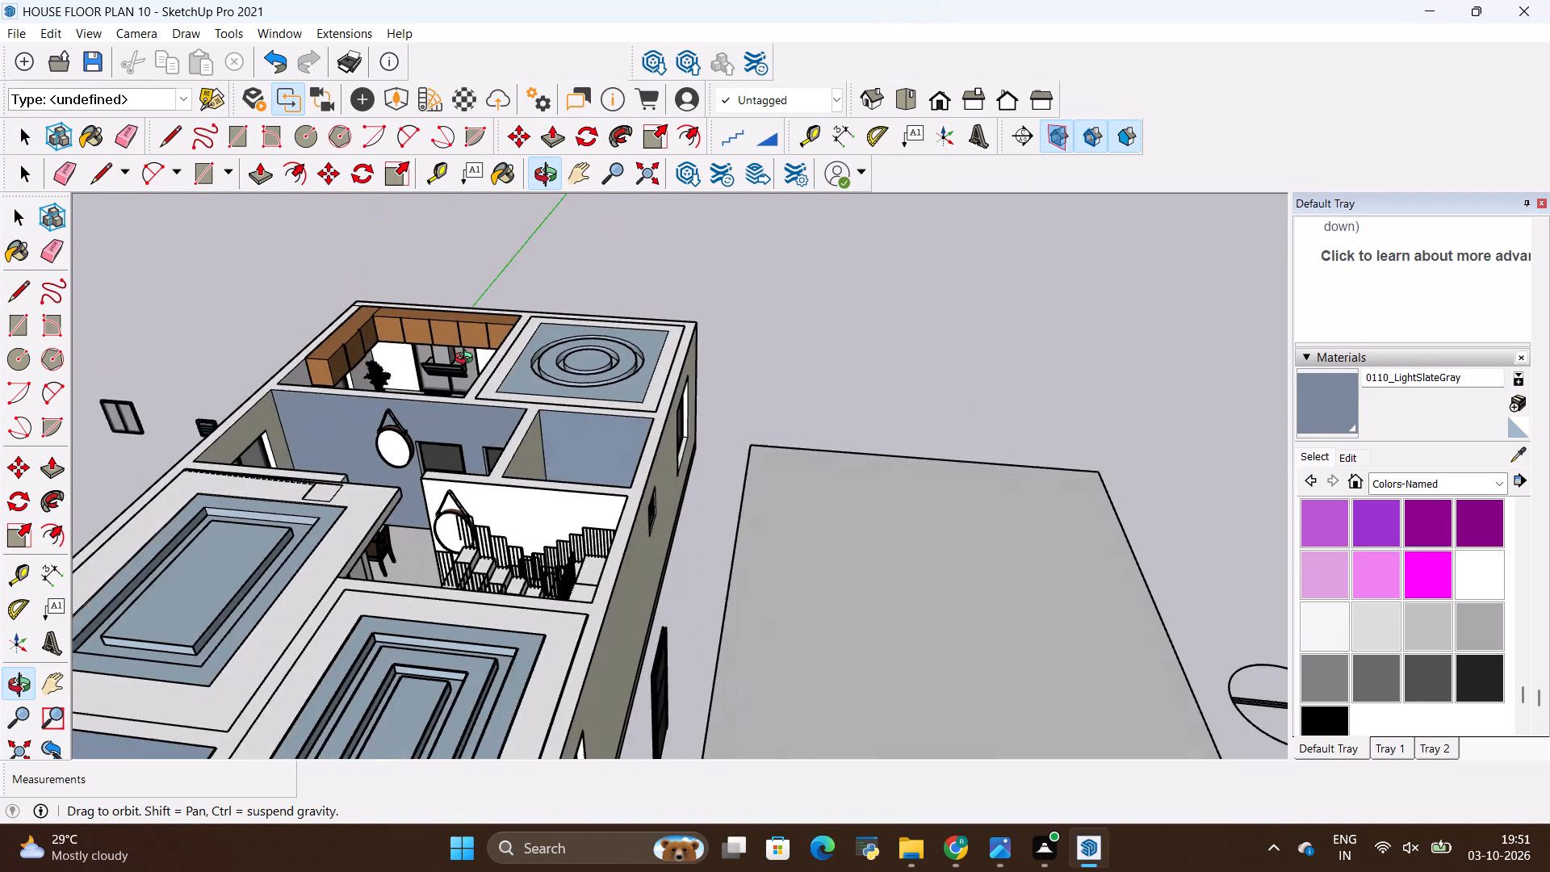
middle_drag(467, 360, 452, 334)
middle_click(450, 329)
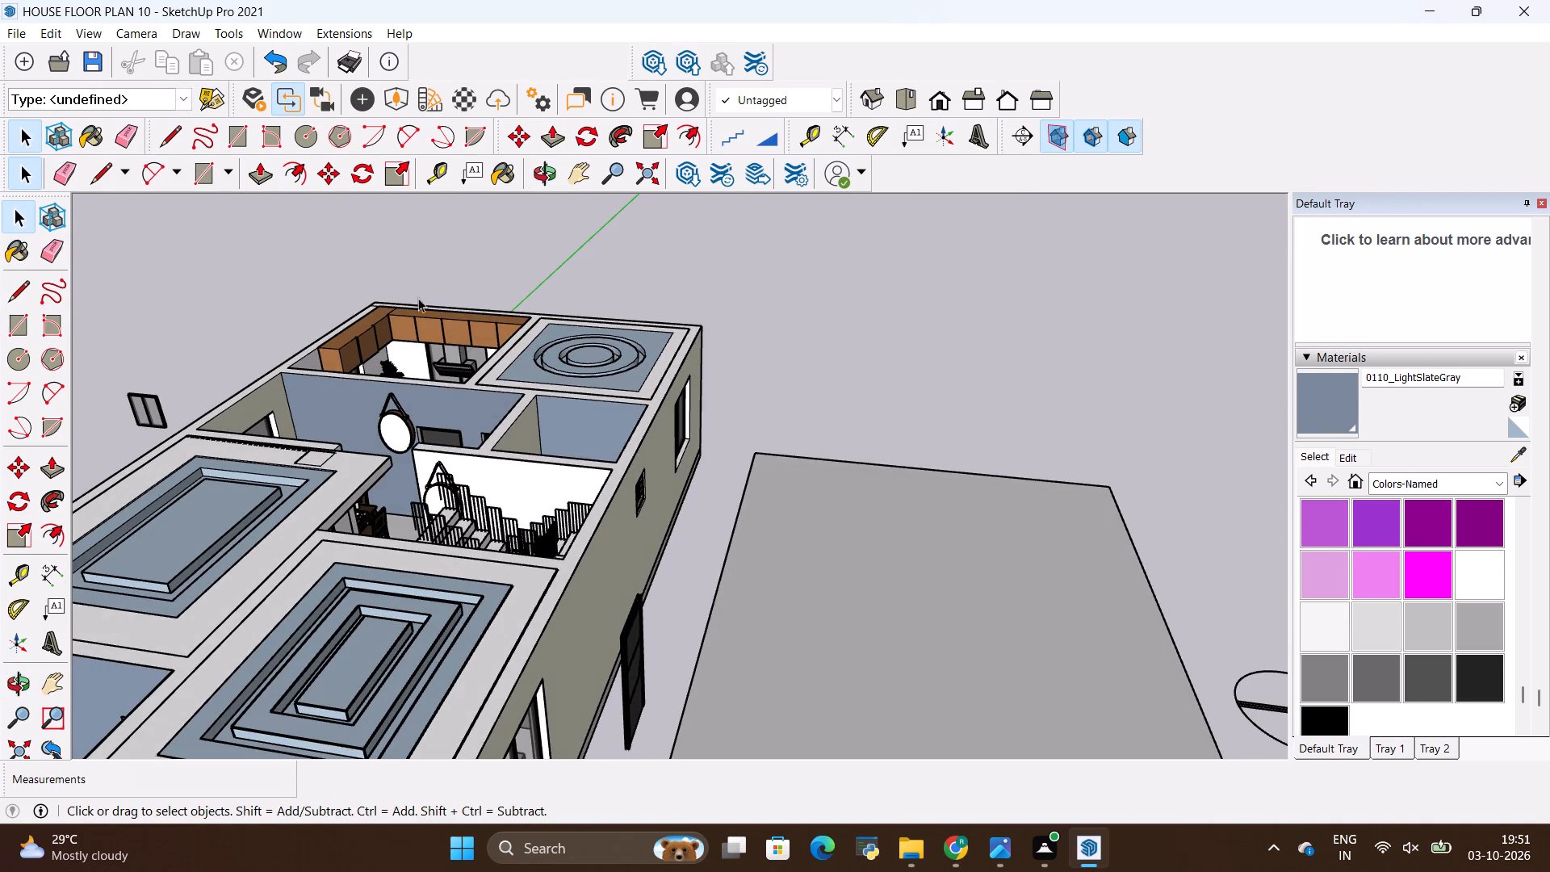
scroll(400, 290, up, 20)
scroll(400, 290, up, 2)
scroll(398, 284, down, 6)
middle_drag(589, 355, 755, 706)
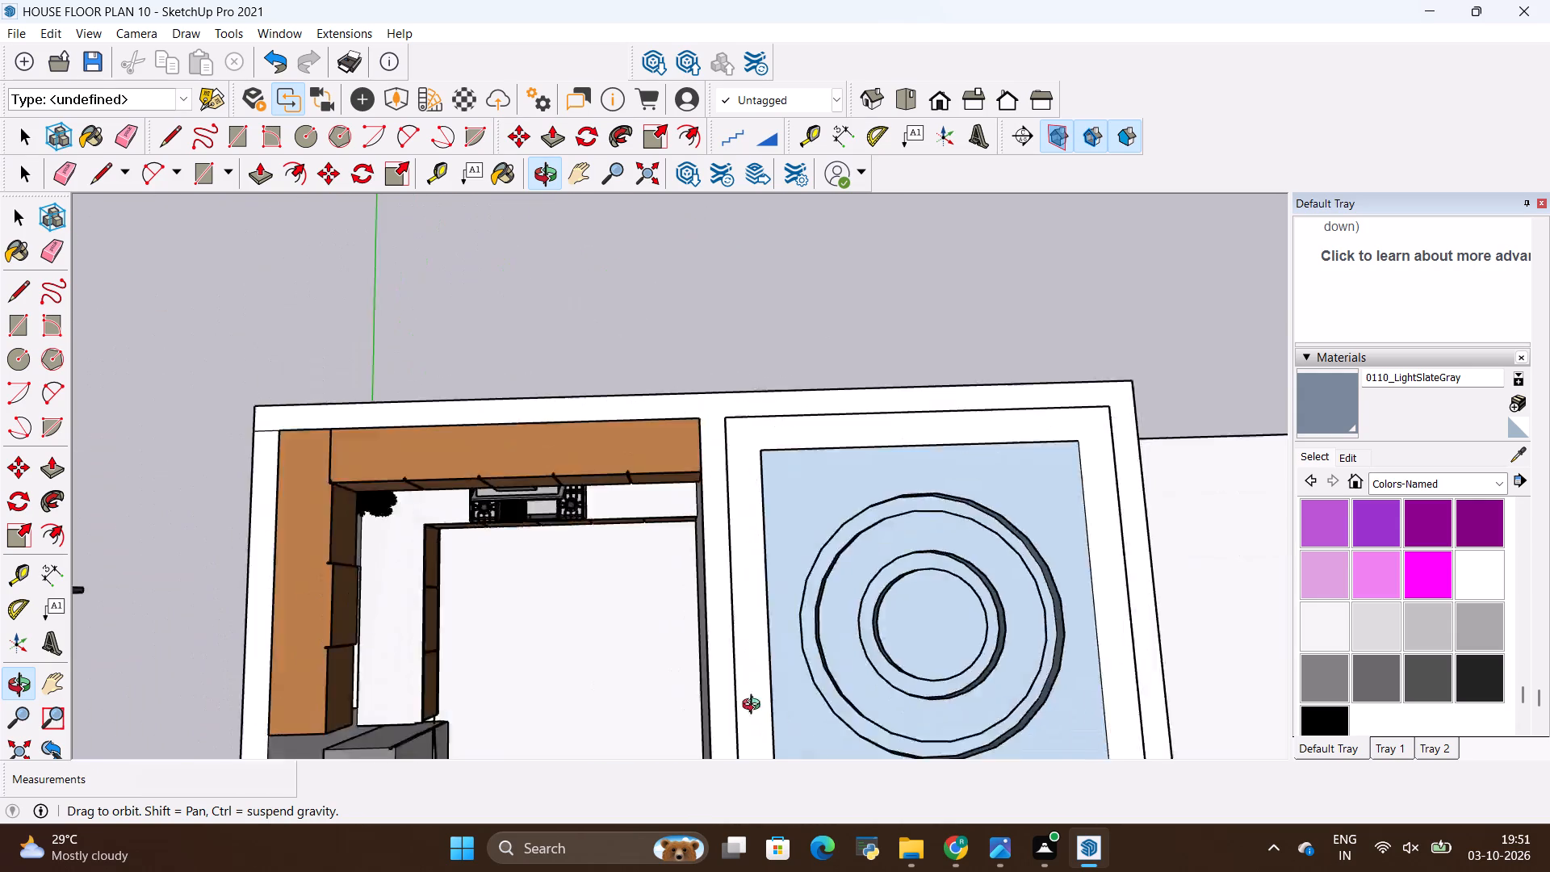
middle_drag(755, 706, 371, 416)
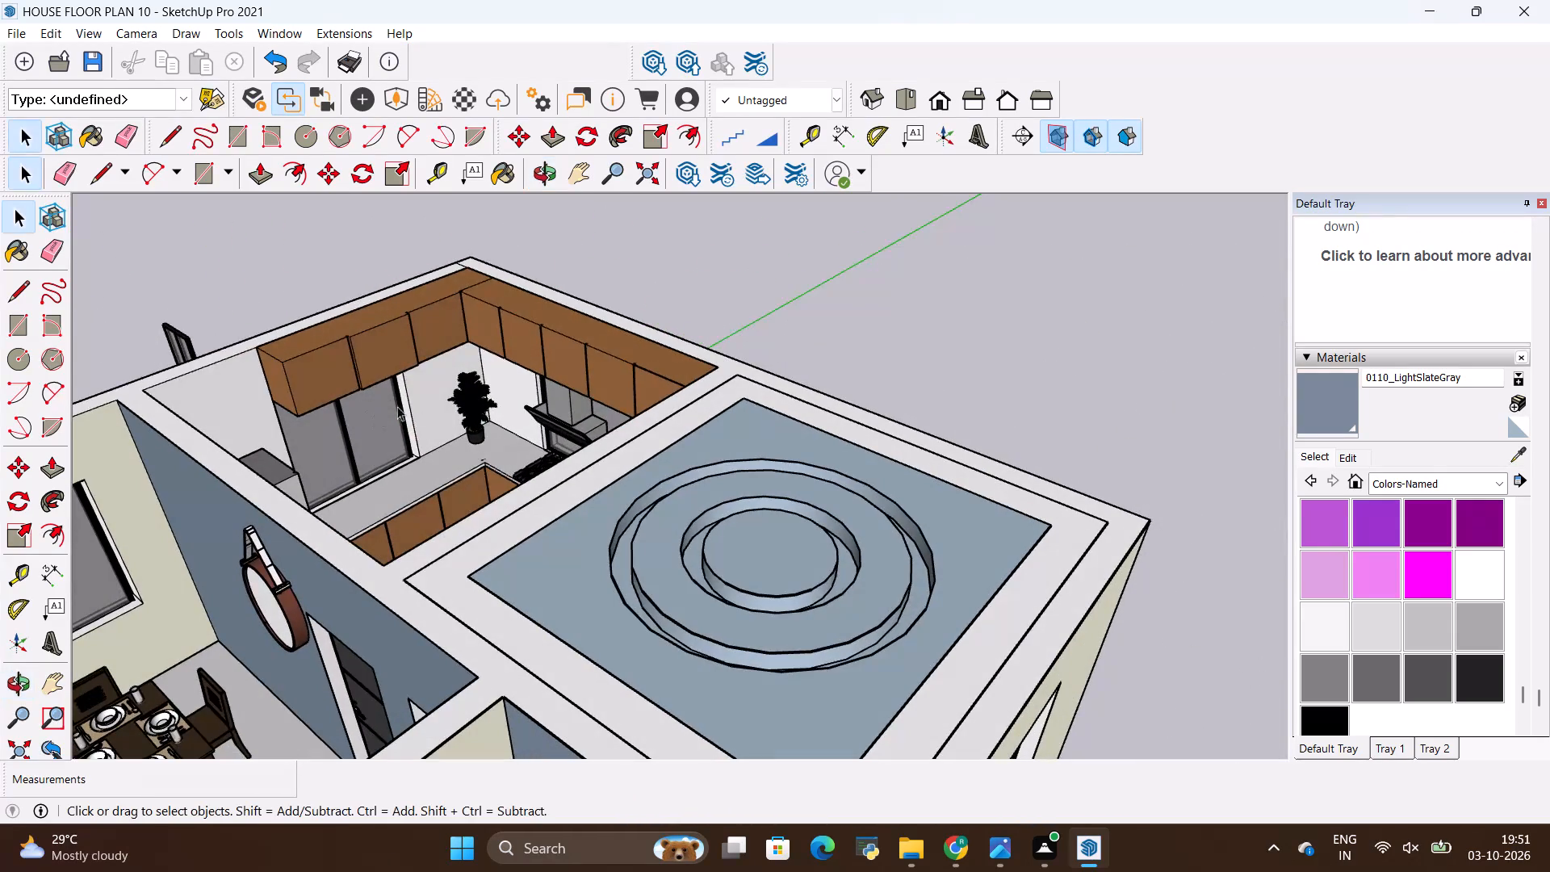
scroll(596, 380, down, 16)
scroll(631, 369, down, 11)
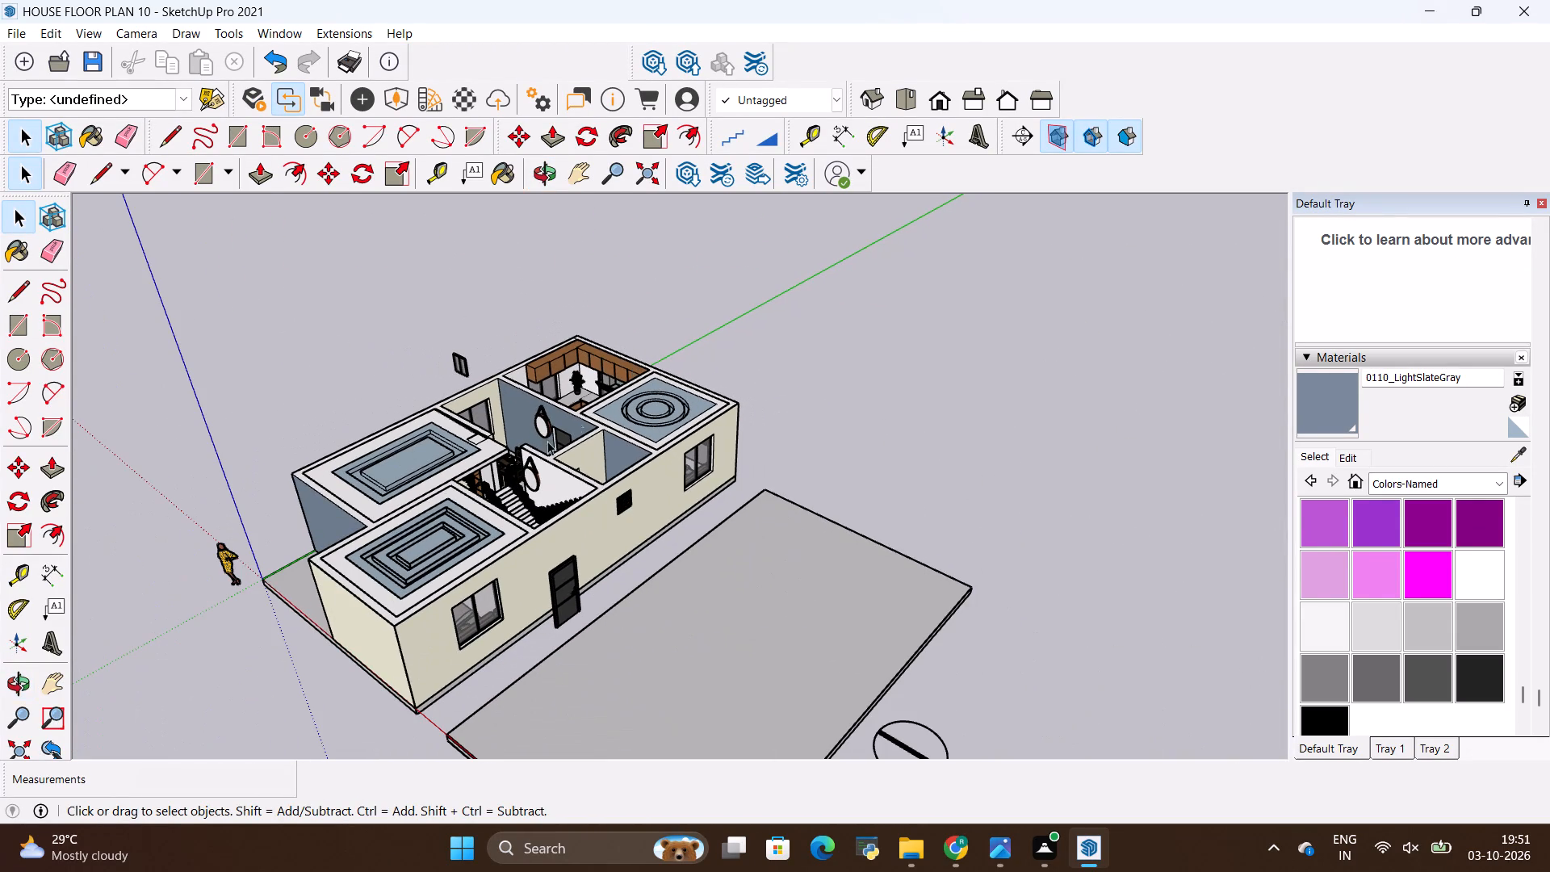
middle_drag(376, 471, 386, 409)
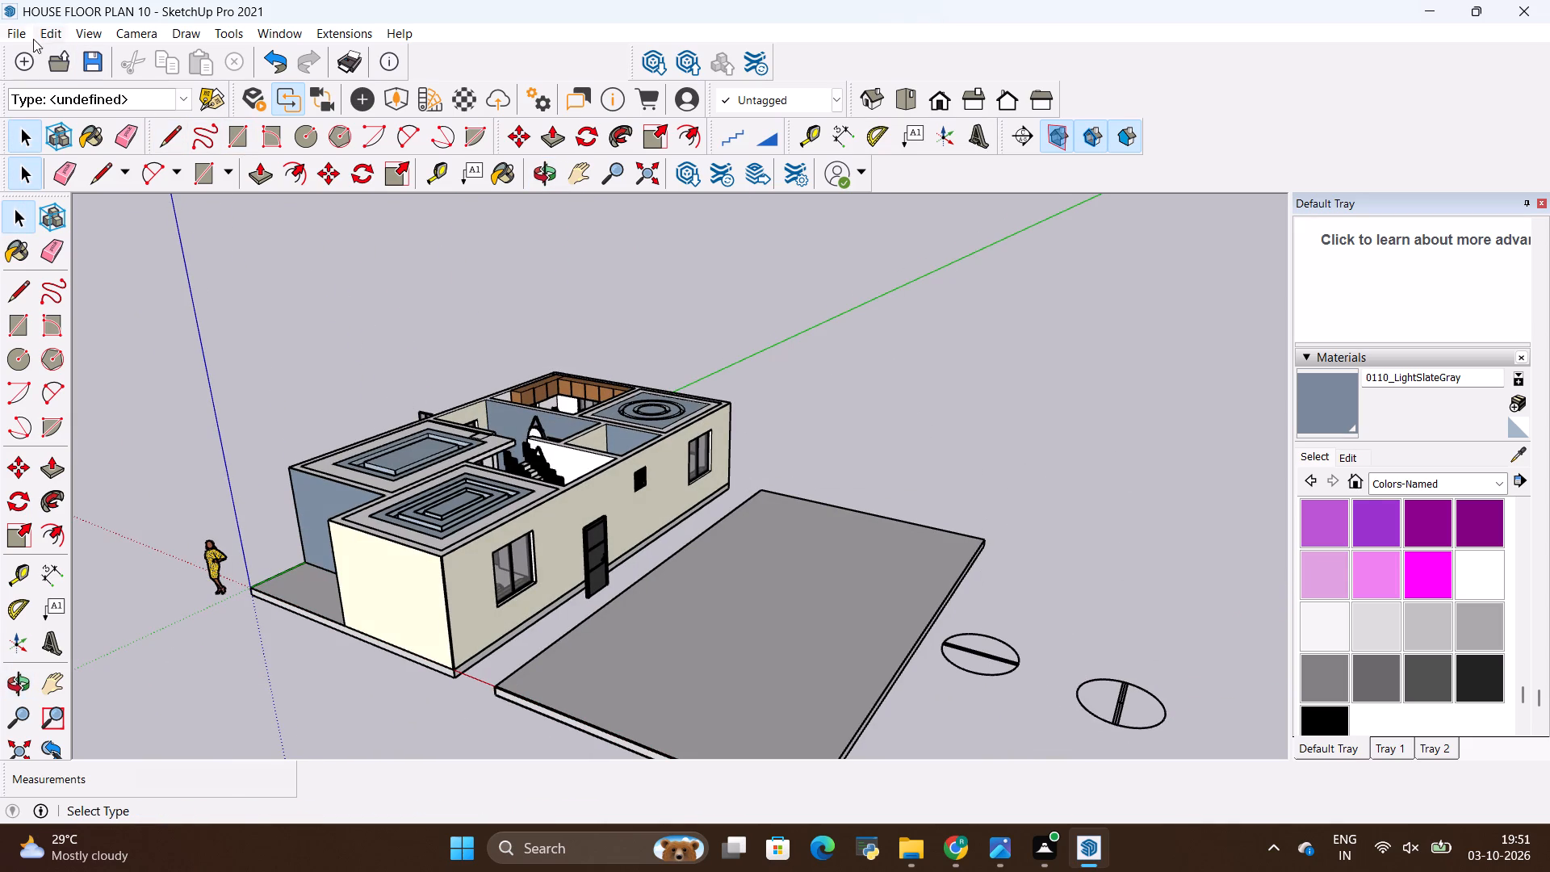
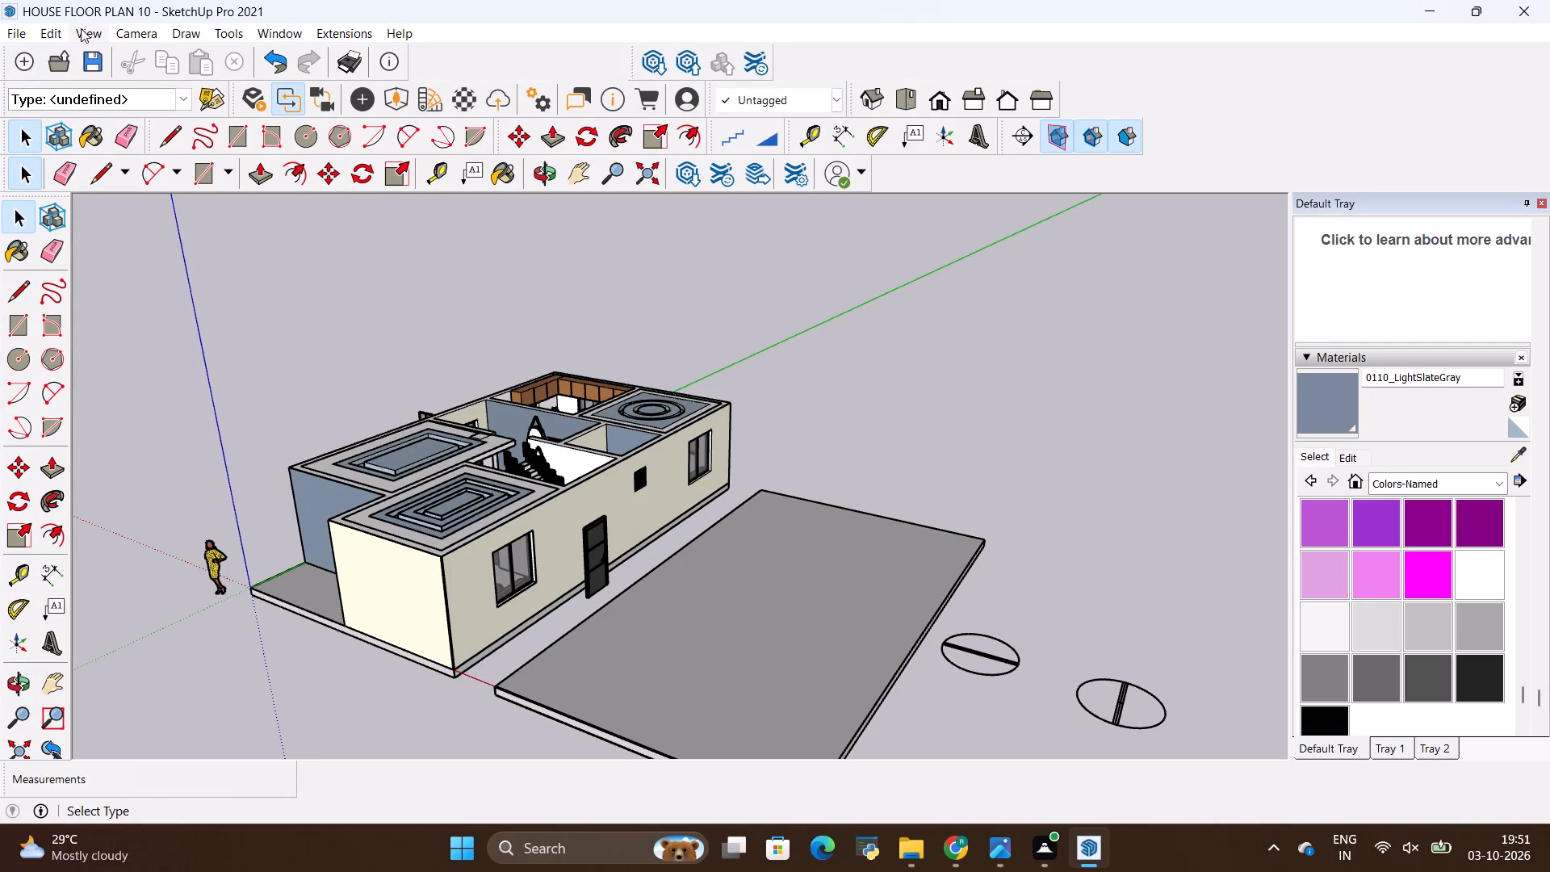
Export the current view as a JPEG 2D graphic named HOUSE FLOOR PLAN 10 into the Downloads folder.
click(8, 31)
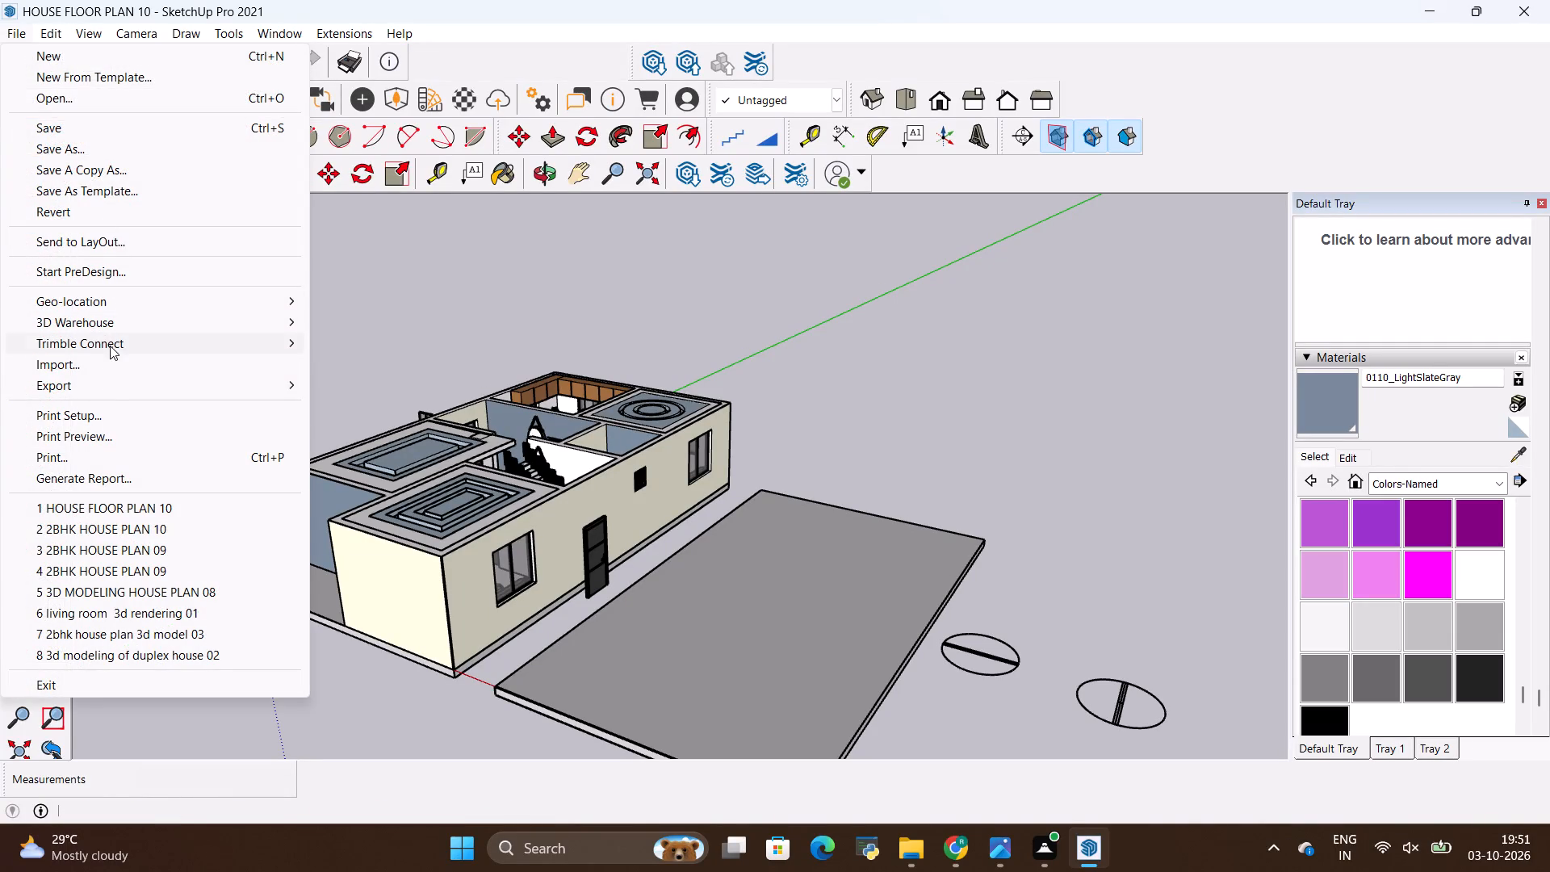
click(103, 382)
click(337, 404)
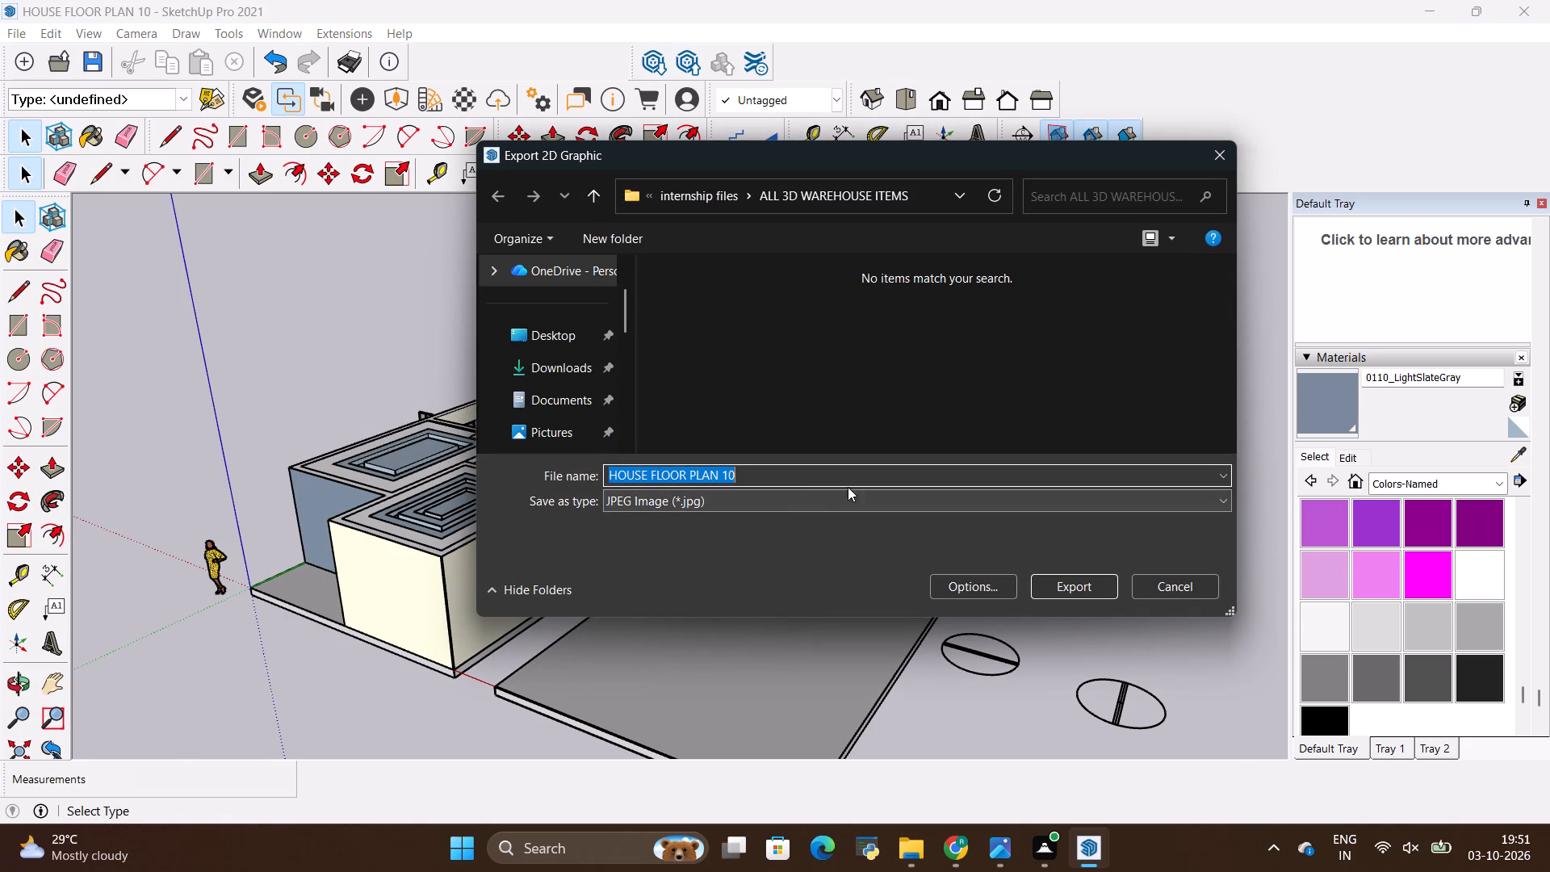
click(522, 362)
click(1062, 594)
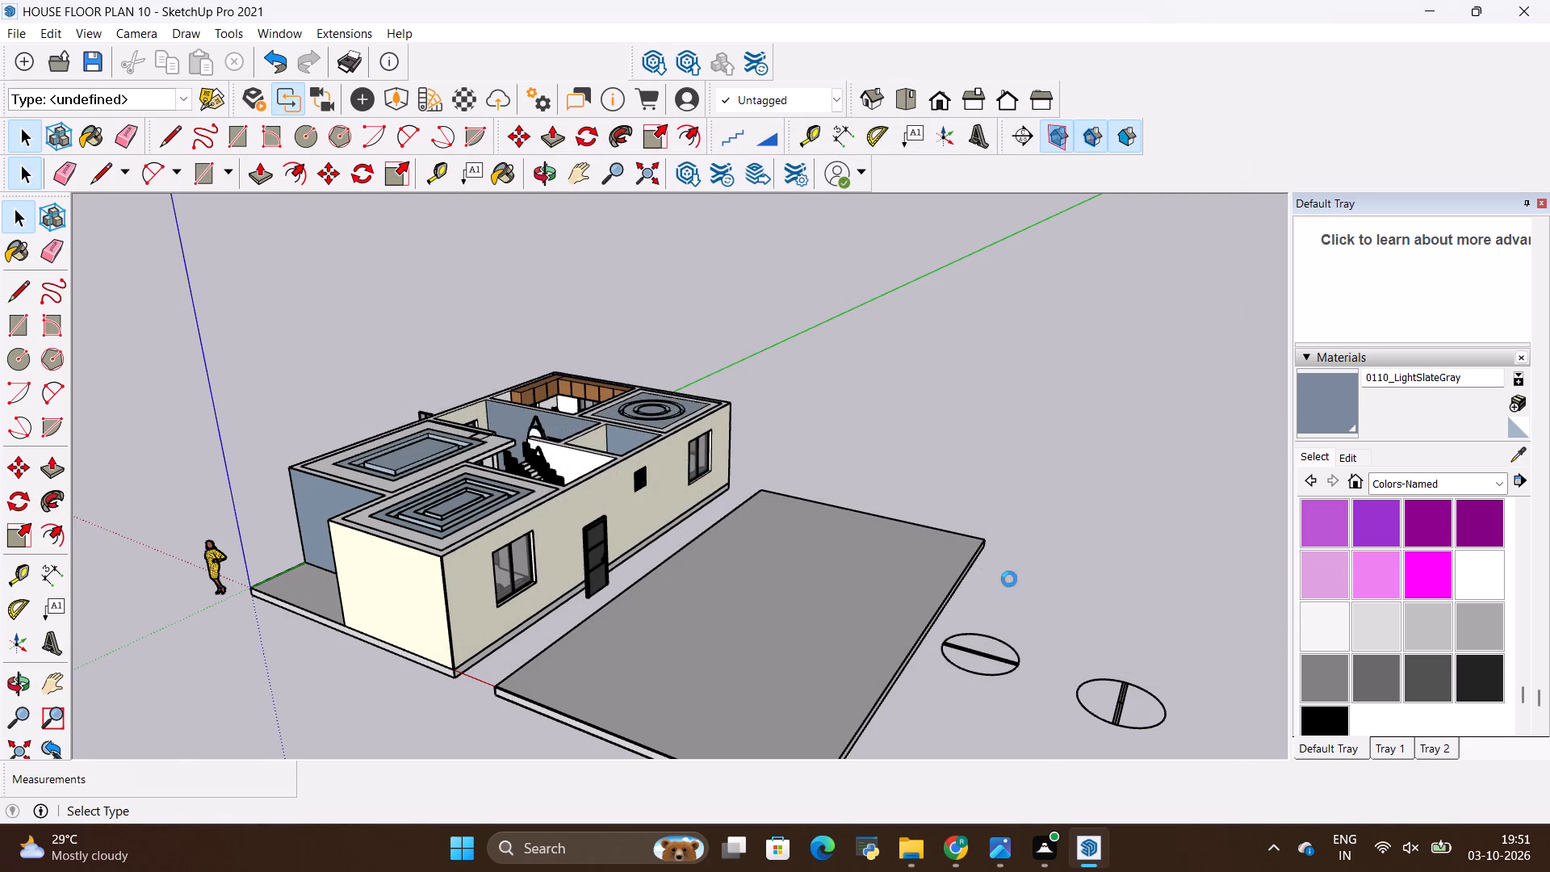
Examine the house model from several sides, checking its walls, ceilings and surroundings.
scroll(682, 480, down, 3)
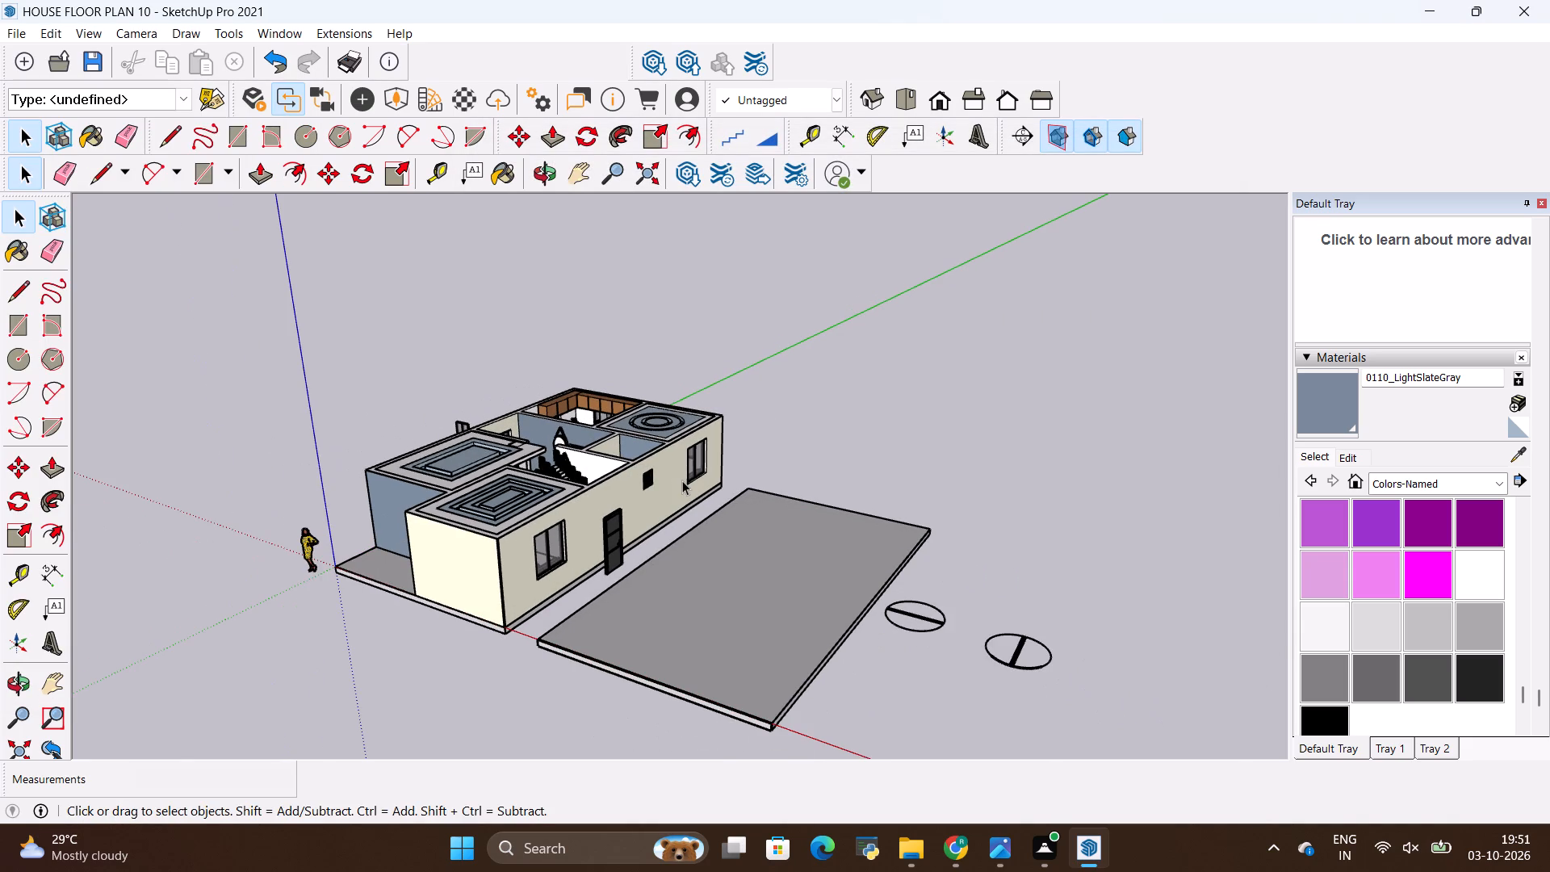
scroll(682, 480, down, 4)
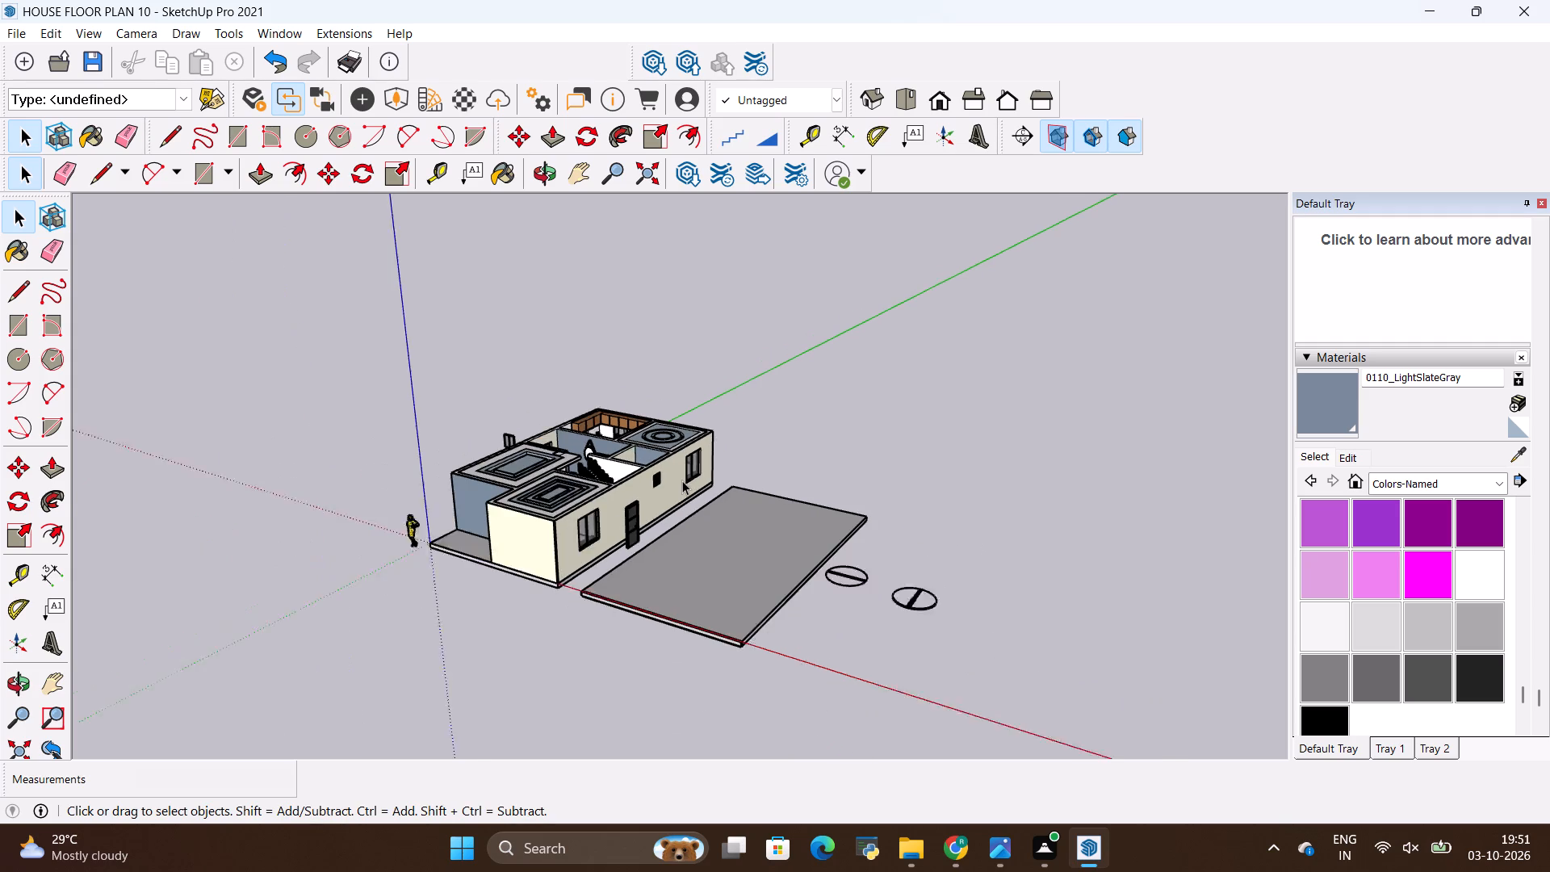
scroll(625, 455, up, 7)
scroll(625, 455, down, 6)
scroll(625, 455, up, 1)
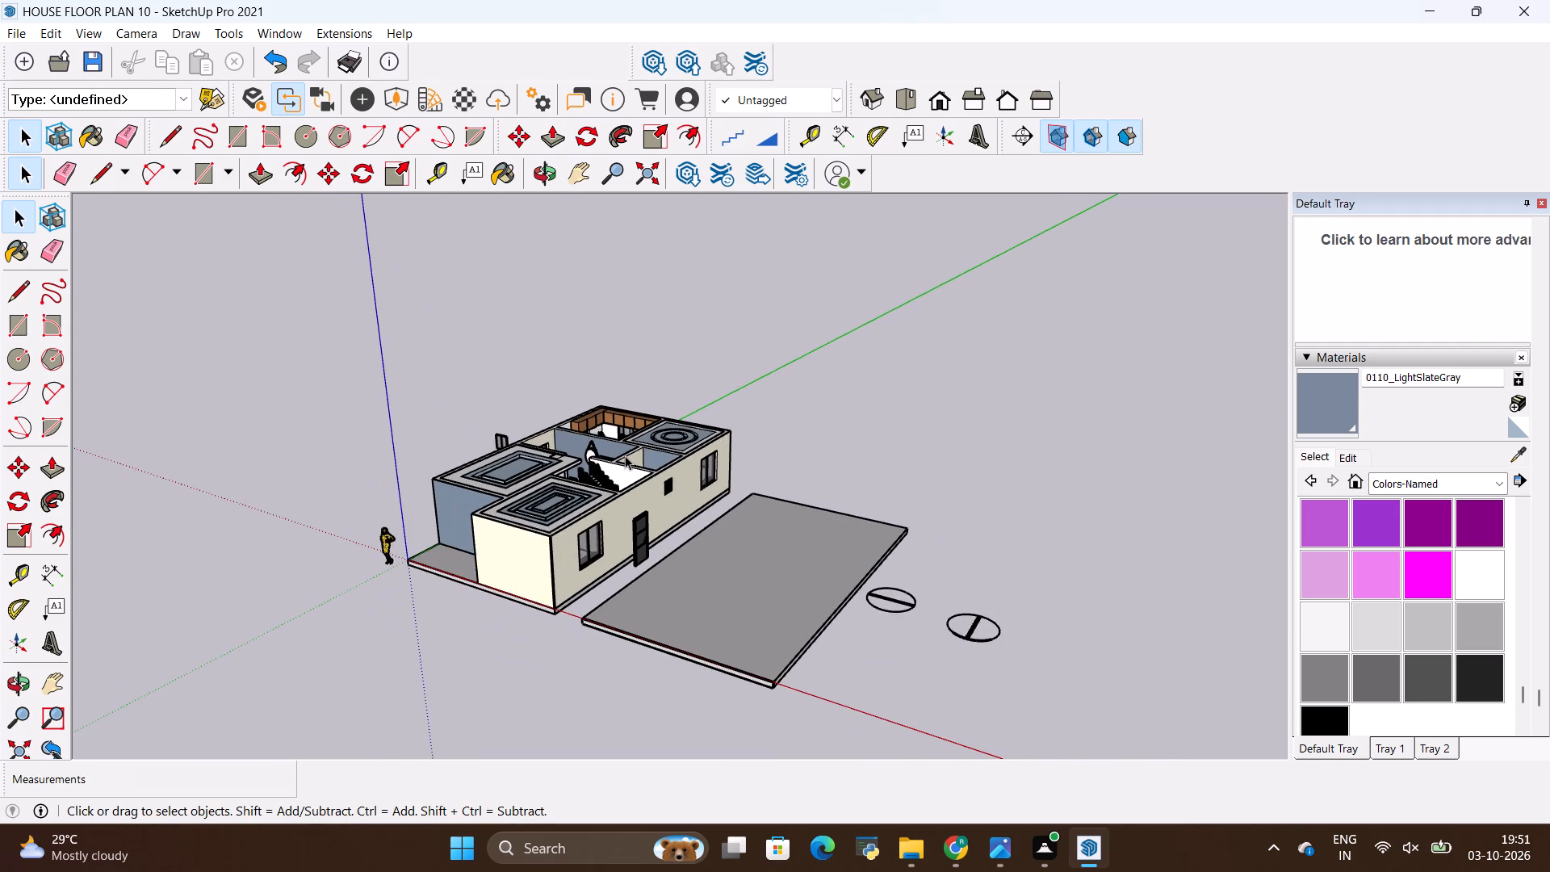
scroll(625, 455, up, 1)
scroll(601, 602, up, 3)
scroll(631, 591, down, 8)
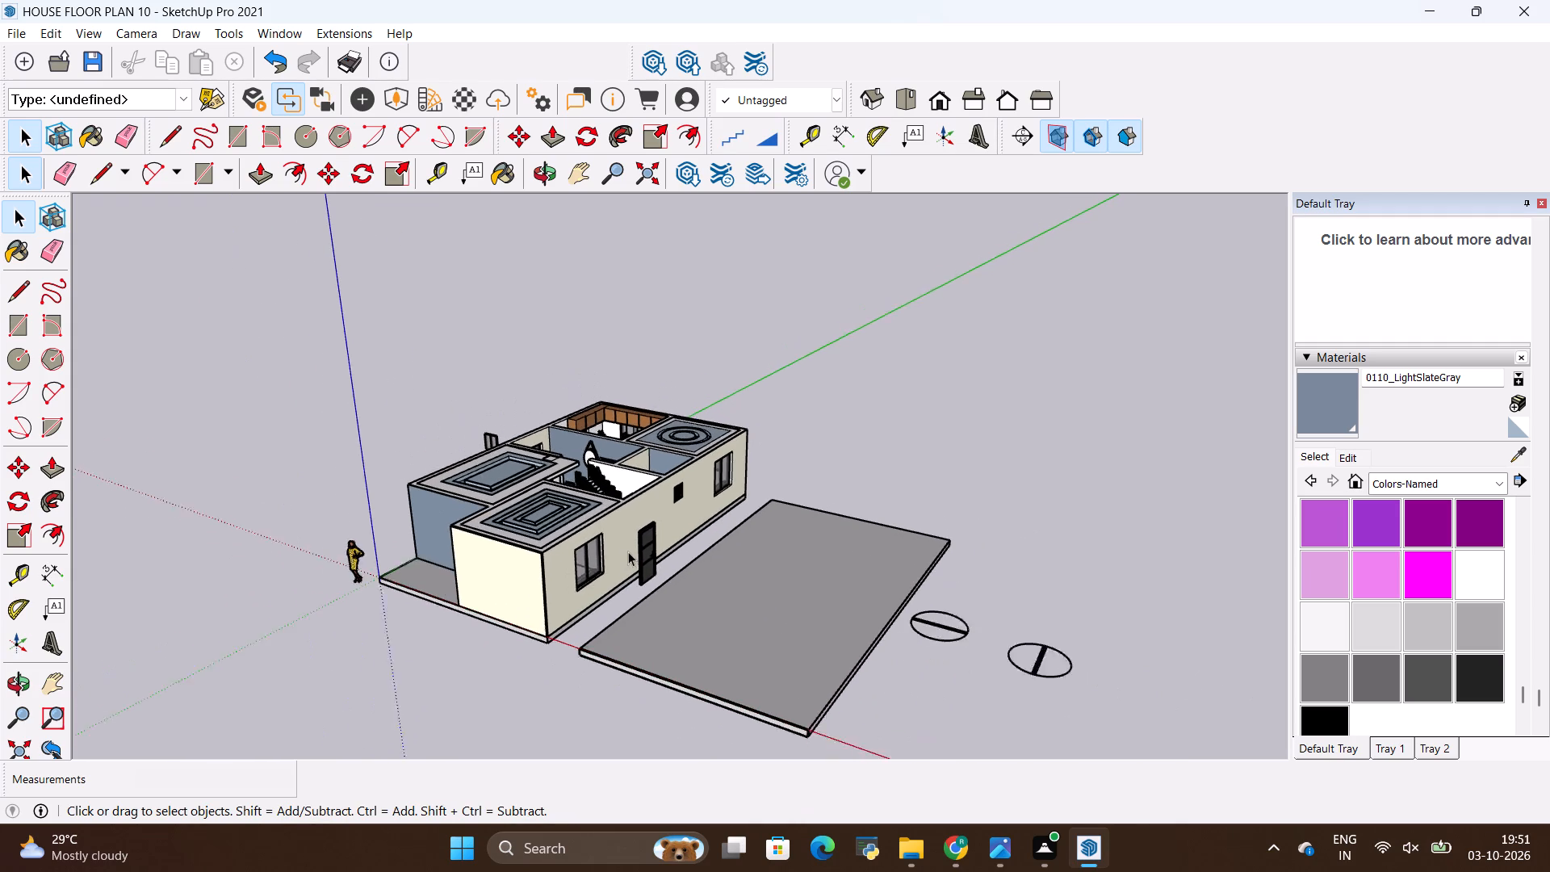
scroll(628, 551, down, 1)
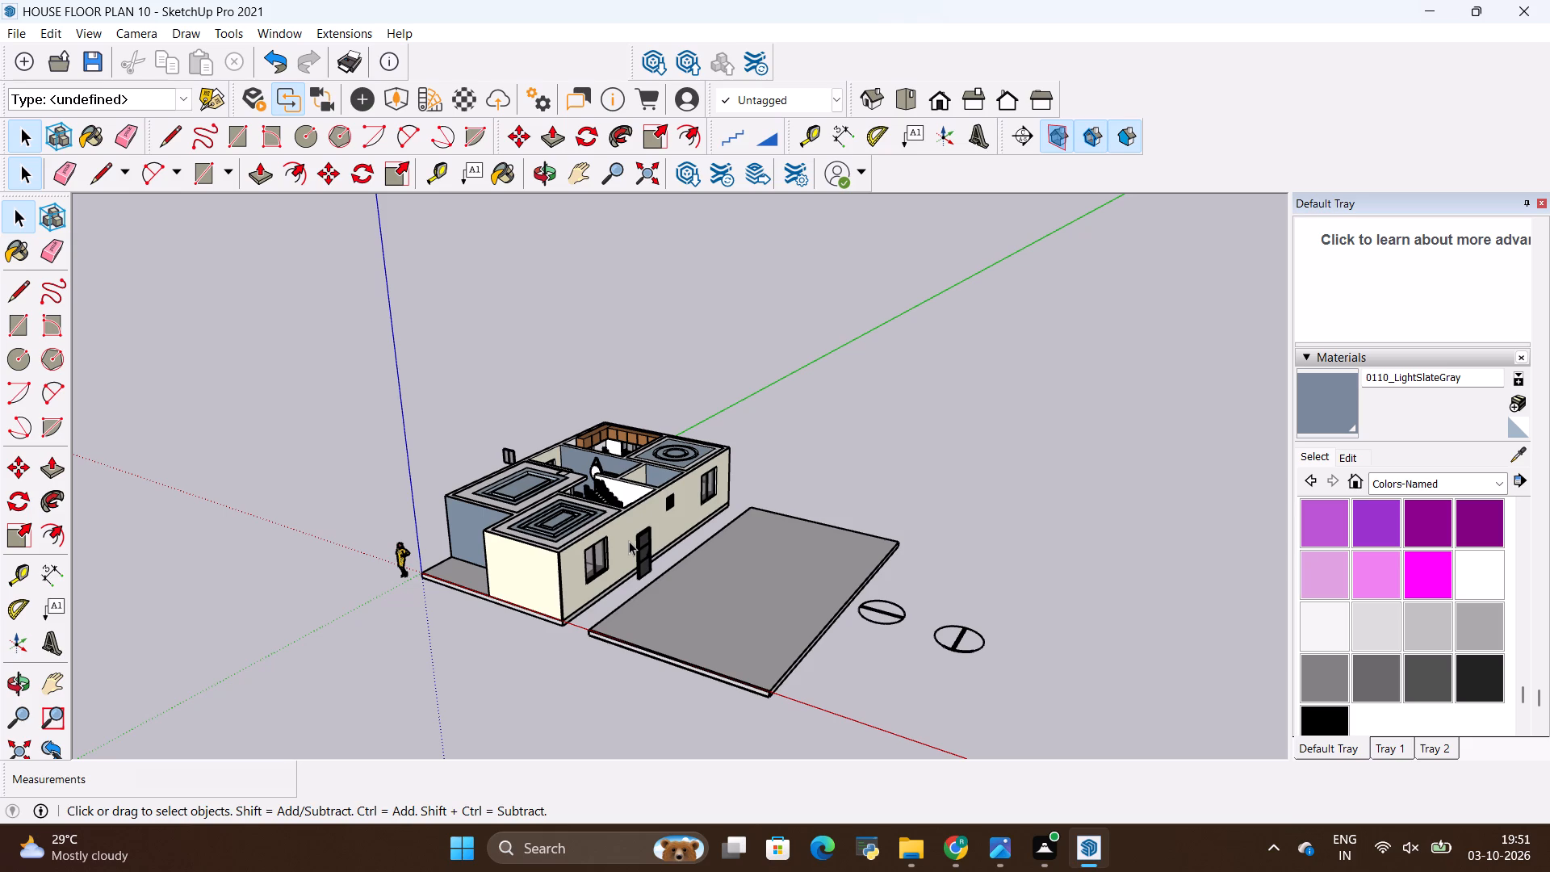
middle_drag(388, 528, 719, 565)
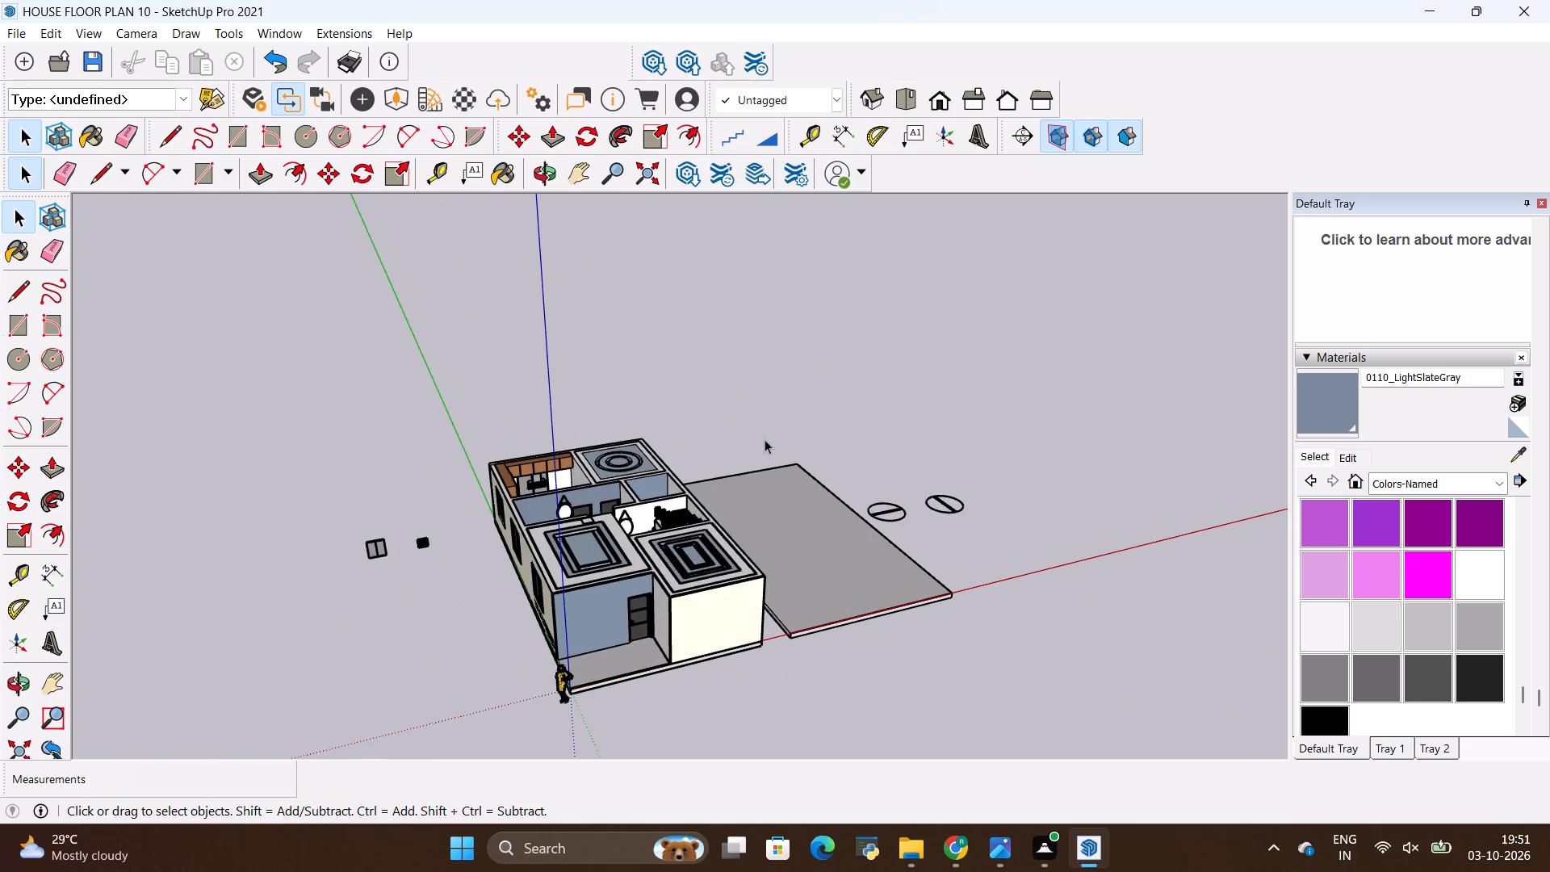
scroll(765, 439, down, 3)
middle_drag(793, 594, 565, 597)
scroll(547, 564, up, 3)
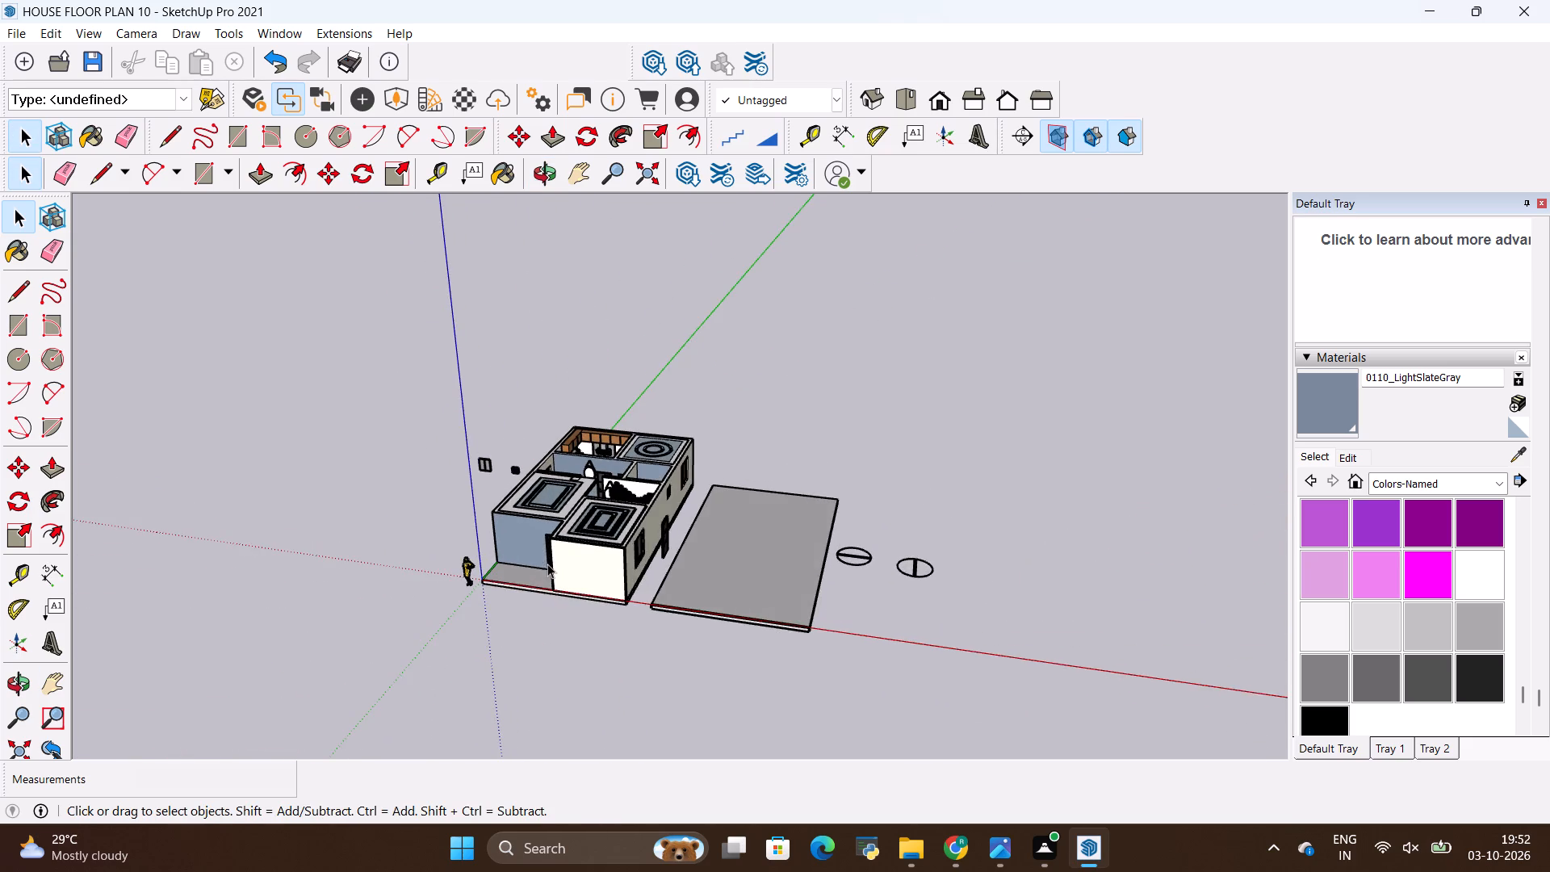
scroll(547, 564, up, 4)
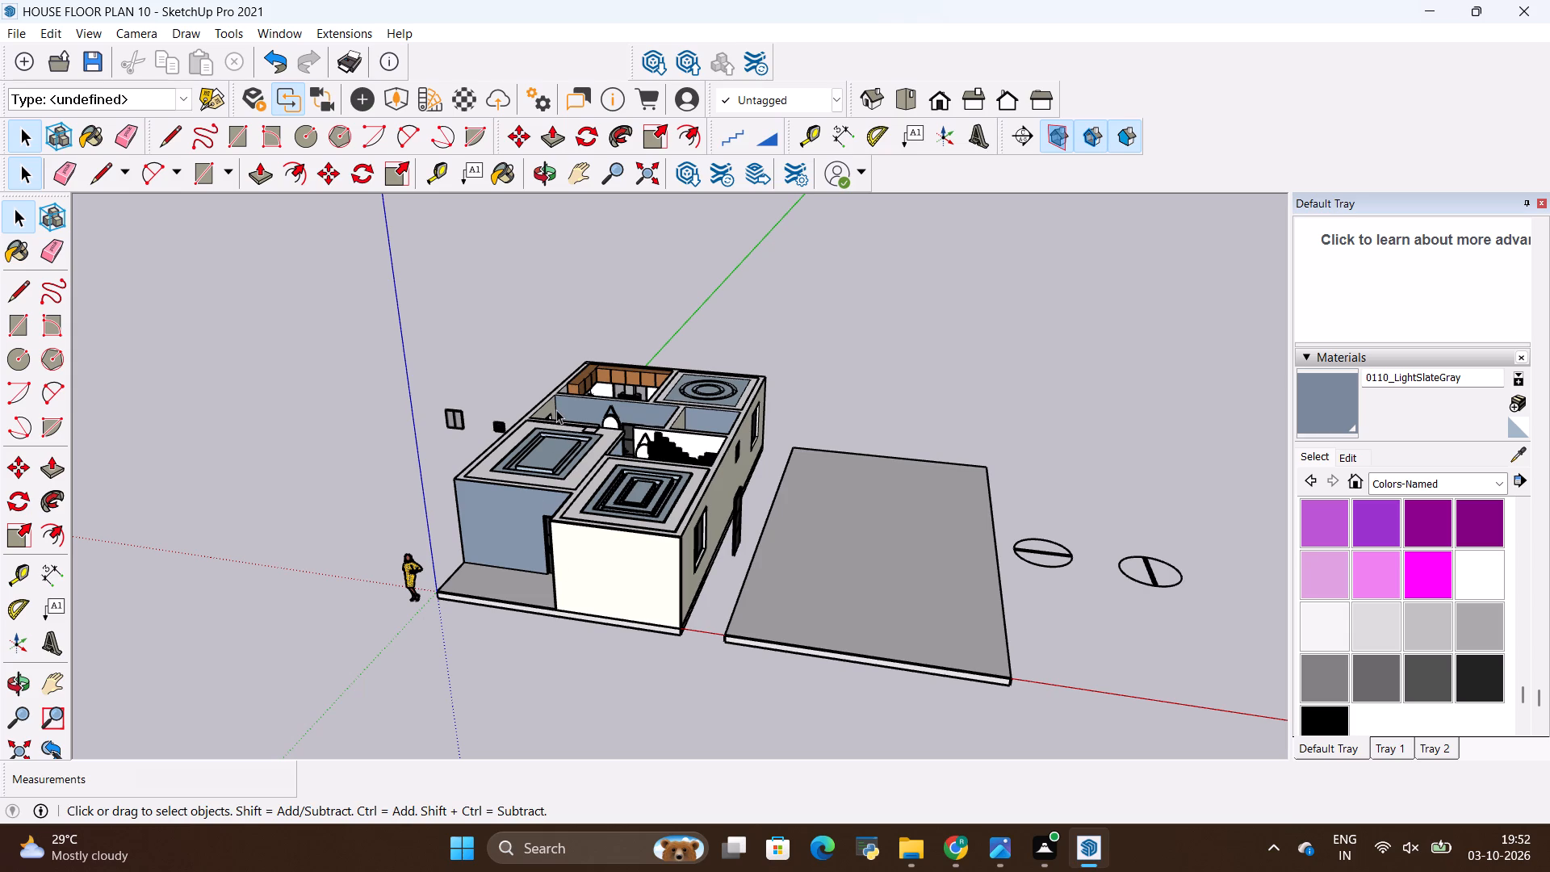
scroll(597, 380, up, 2)
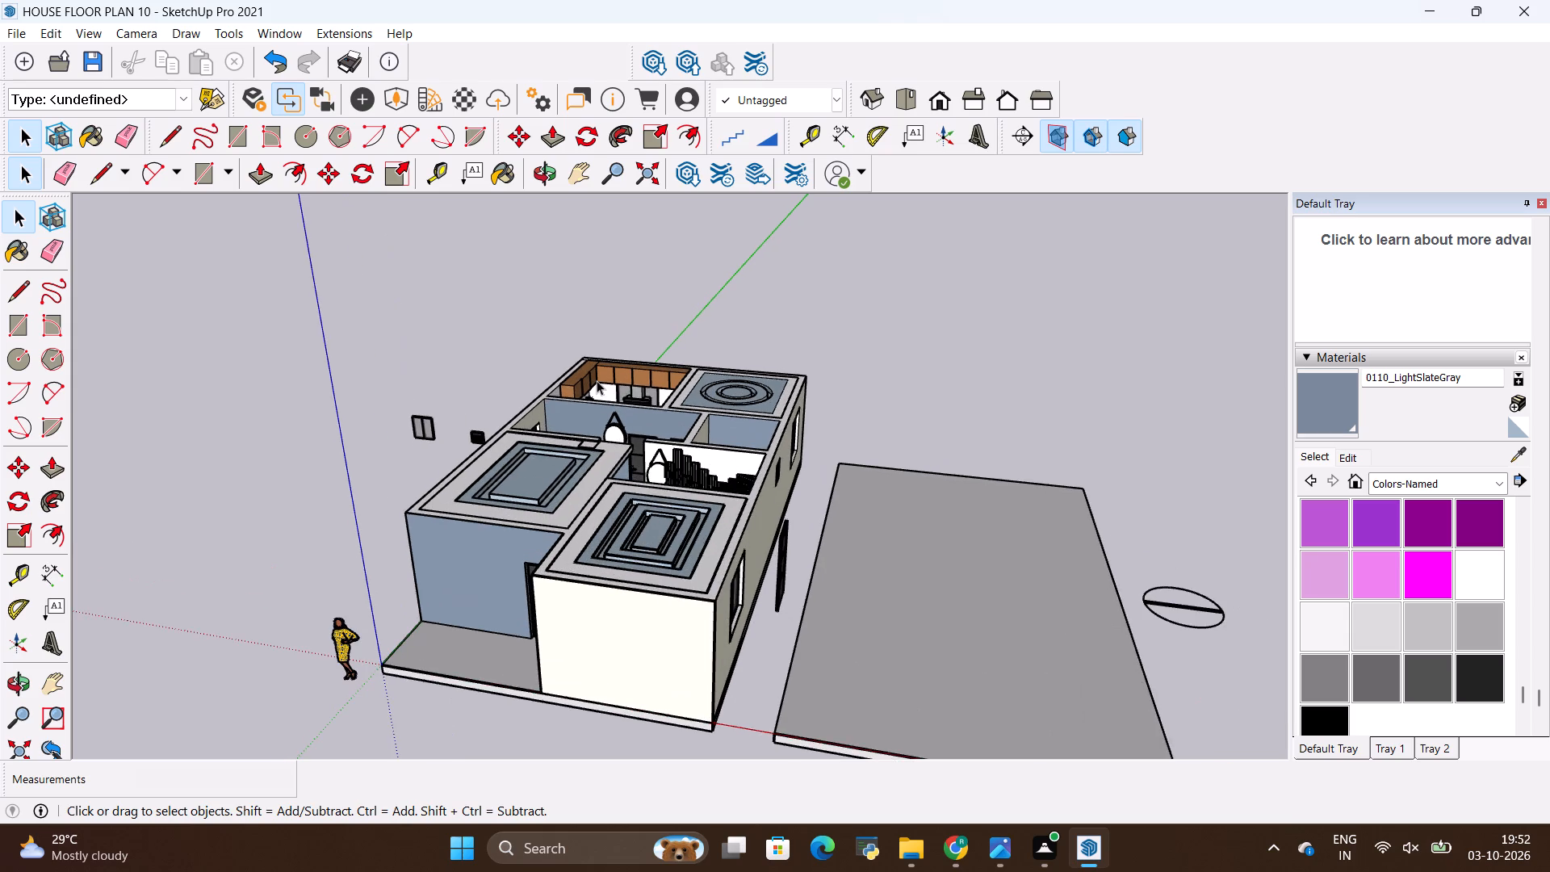
scroll(597, 380, down, 3)
Paint the uncoloured faces of the house wall group with 0119_RosyBrown from the Colors-Named collection.
middle_drag(710, 544, 518, 537)
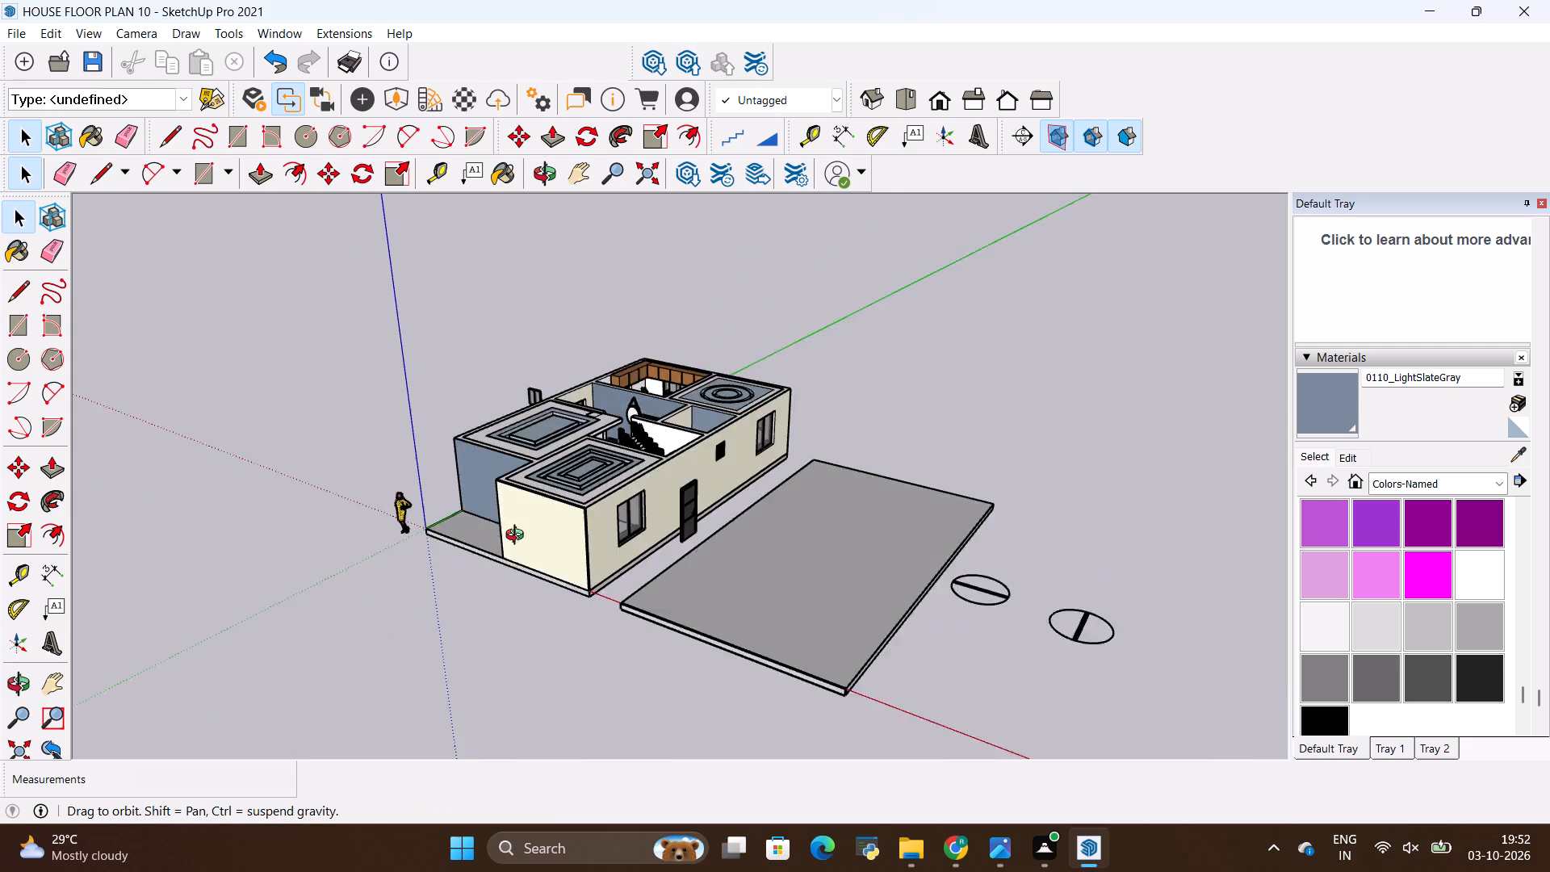
middle_drag(518, 537, 475, 518)
scroll(1365, 613, up, 2)
click(1418, 661)
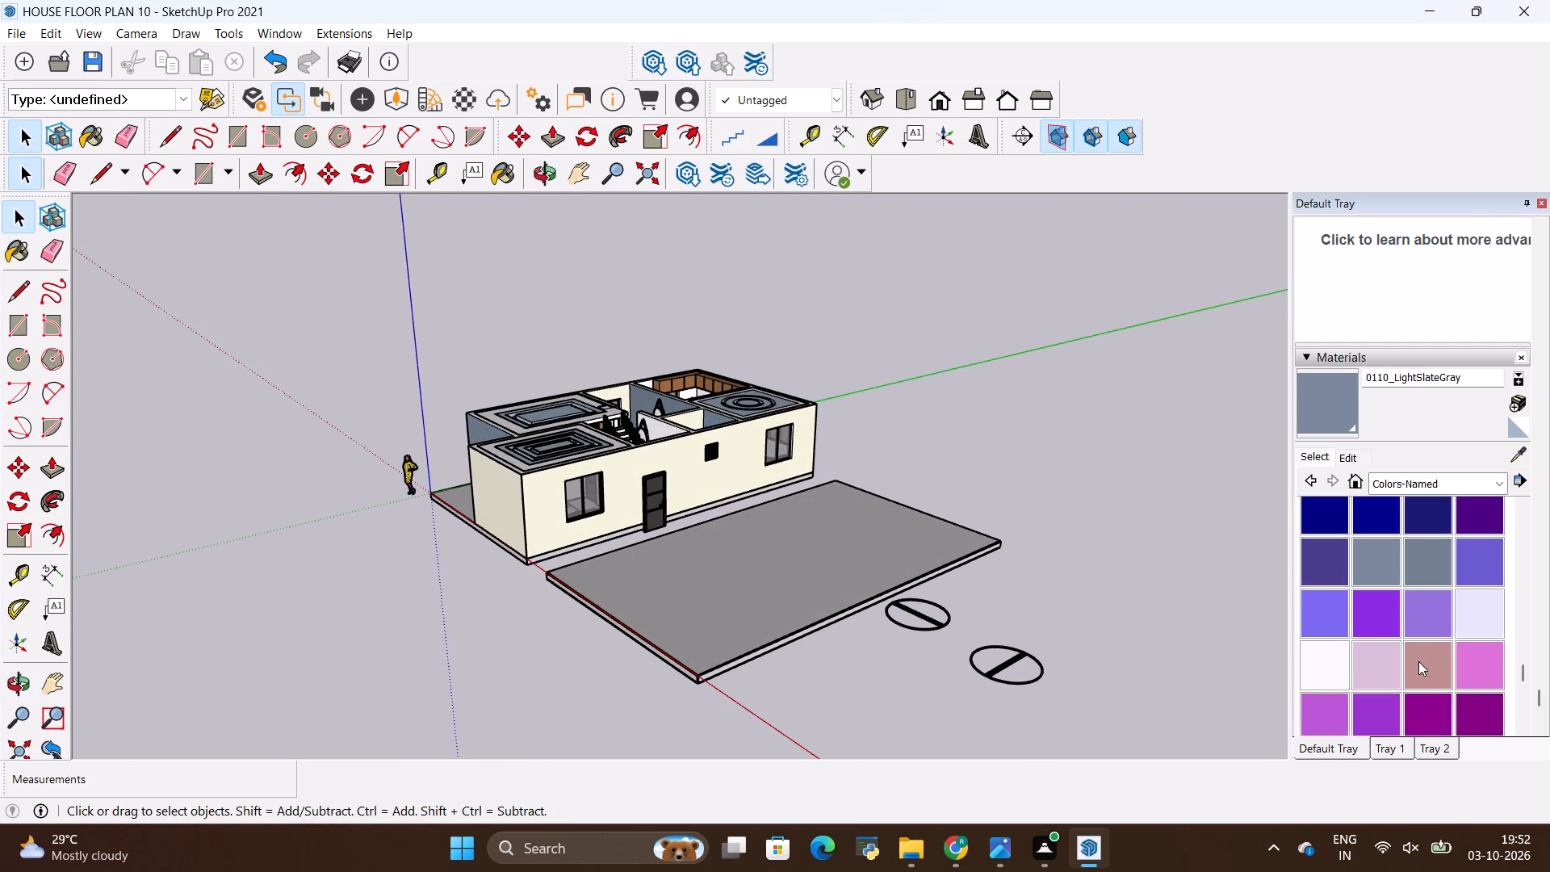
click(672, 482)
Examine the new wall colour from the front and both long sides of the house.
scroll(669, 447, up, 2)
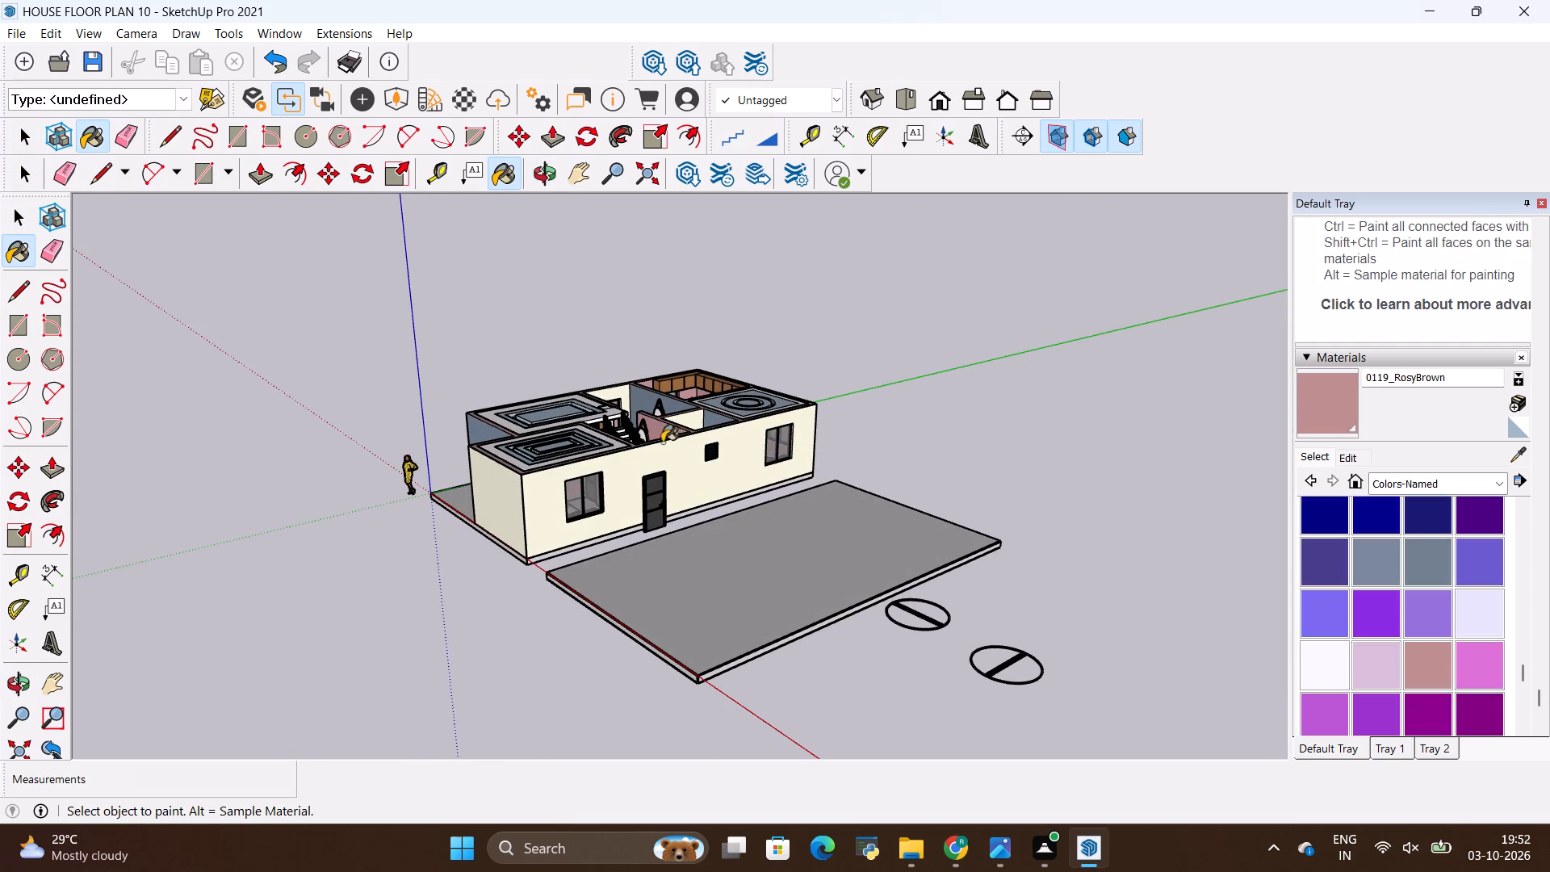
scroll(662, 442, up, 1)
middle_drag(495, 455, 976, 497)
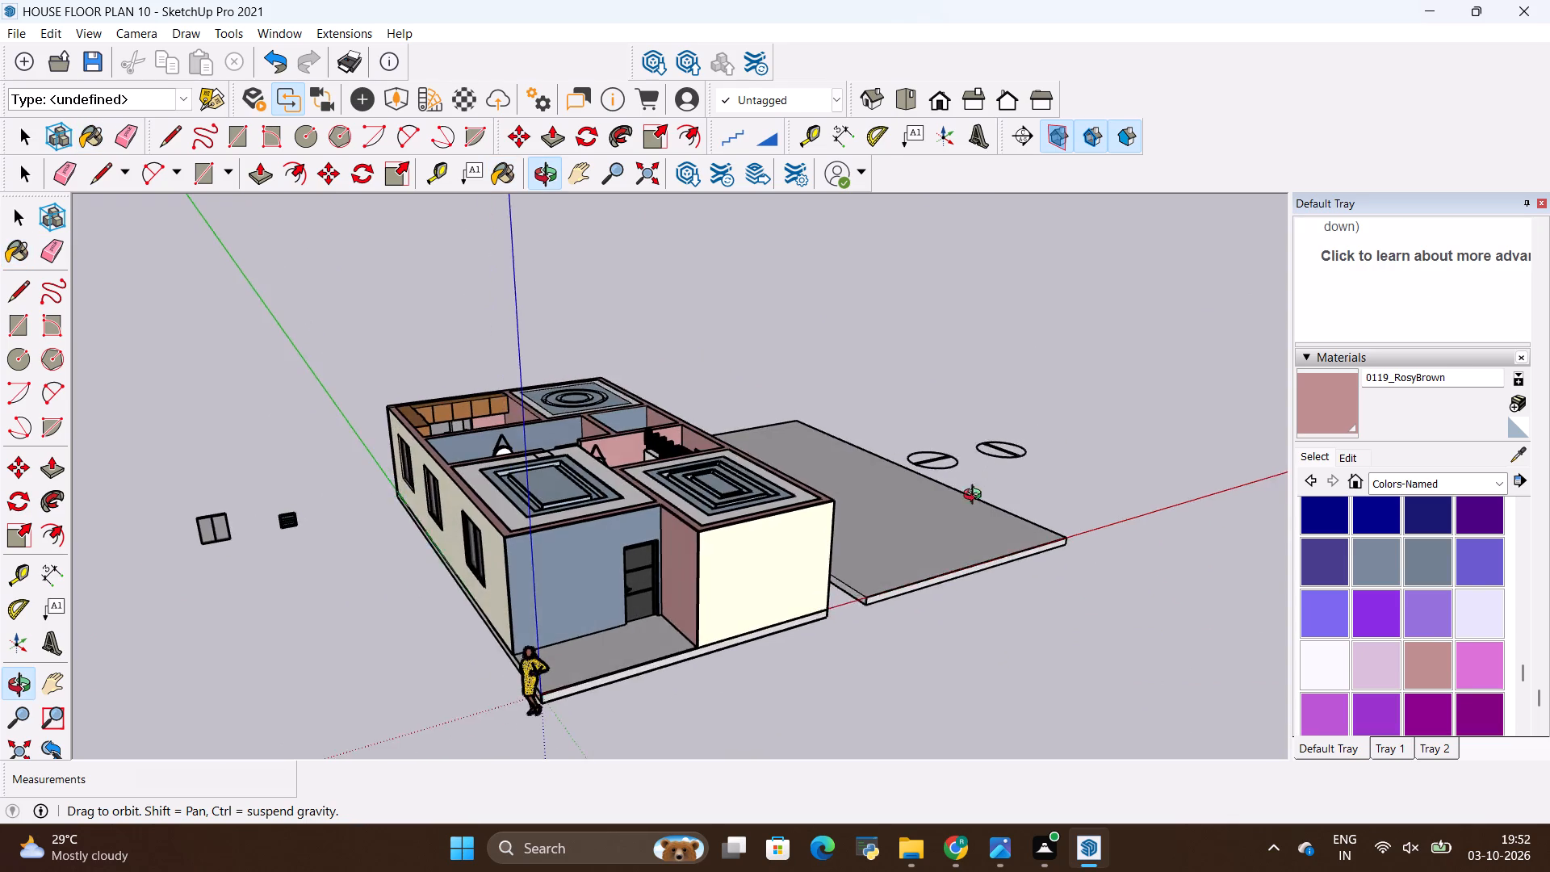
middle_drag(976, 497, 981, 580)
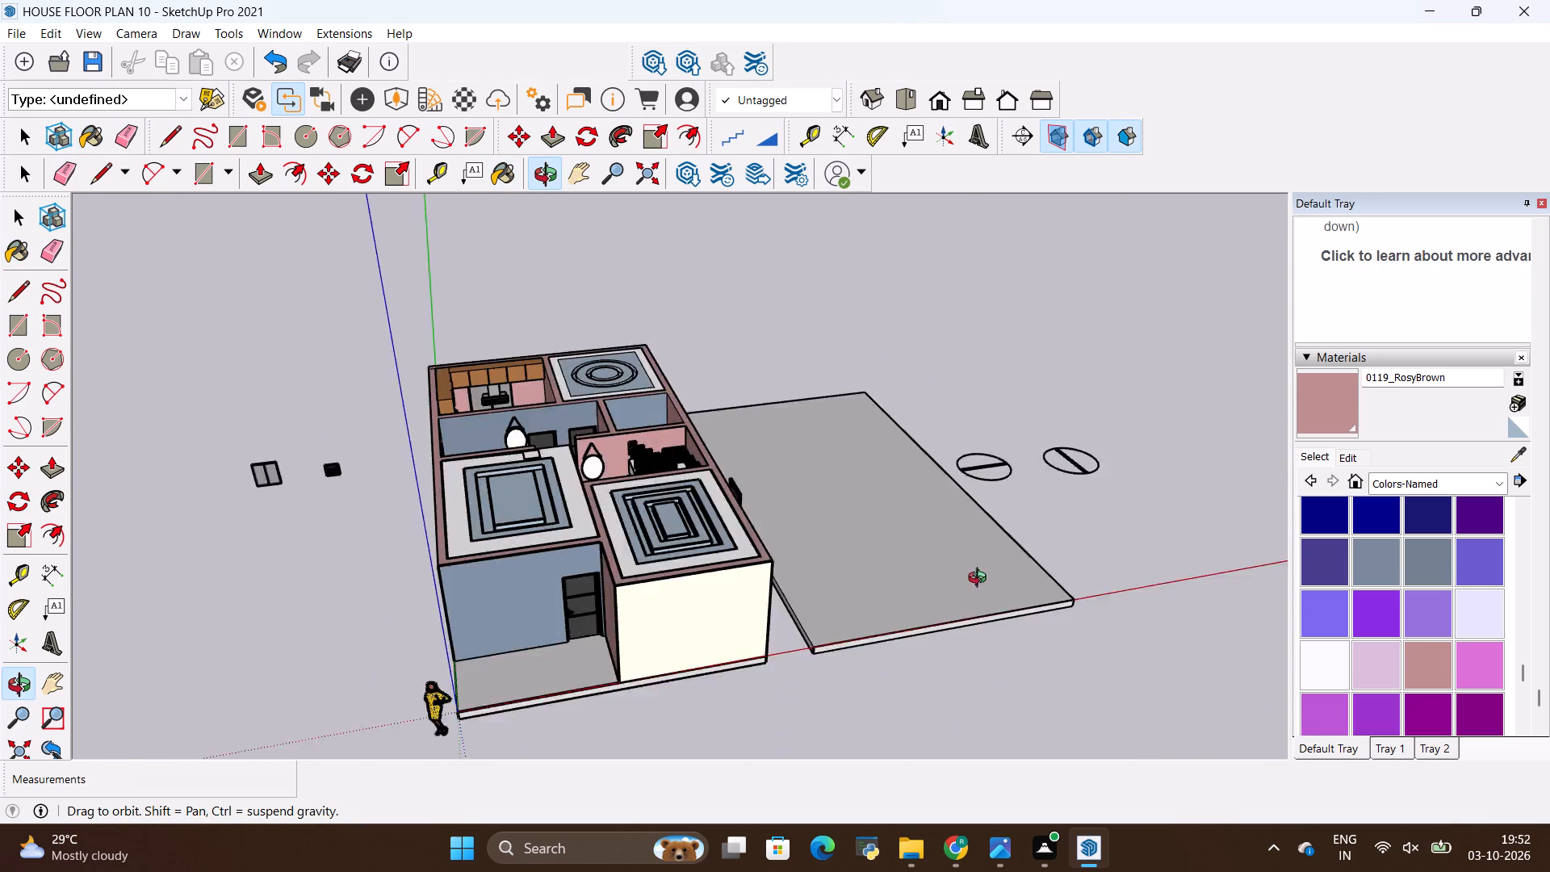
middle_drag(981, 580, 1052, 526)
middle_drag(674, 405, 439, 509)
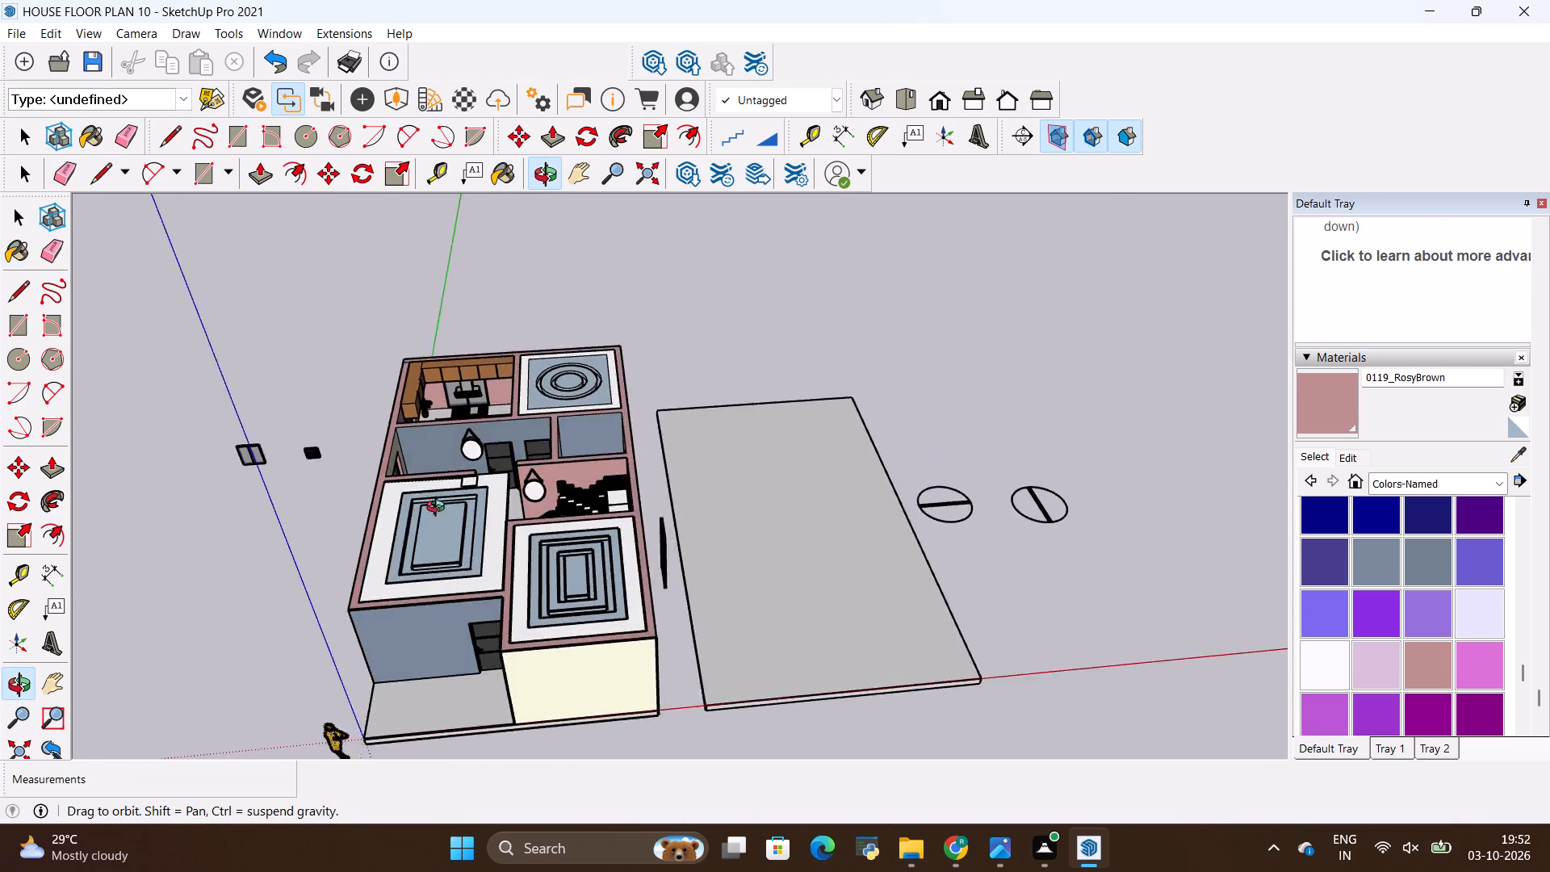
middle_drag(439, 509, 362, 482)
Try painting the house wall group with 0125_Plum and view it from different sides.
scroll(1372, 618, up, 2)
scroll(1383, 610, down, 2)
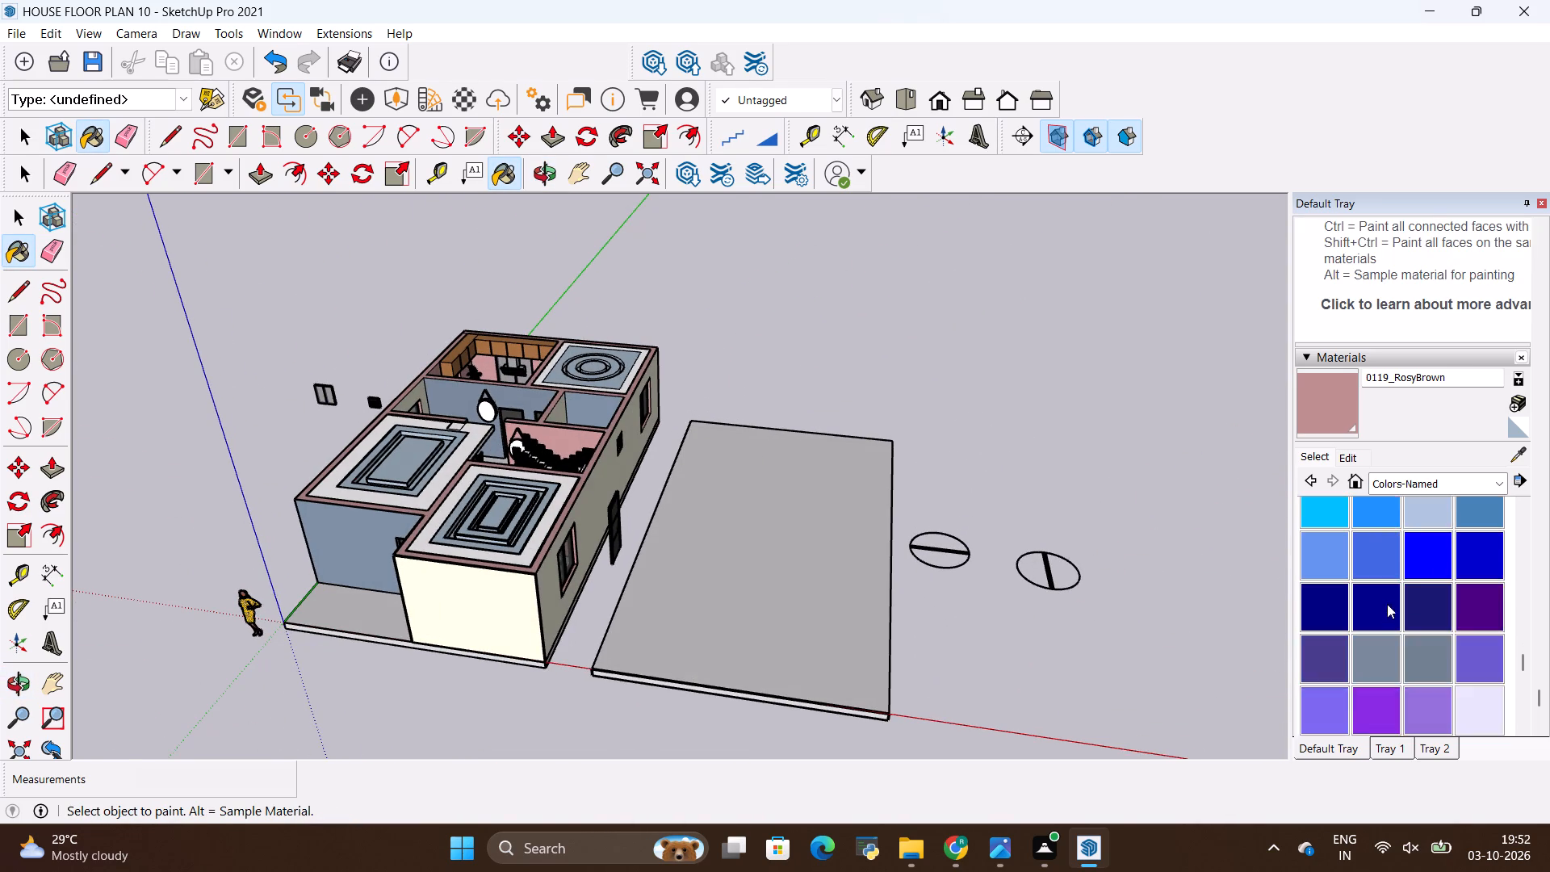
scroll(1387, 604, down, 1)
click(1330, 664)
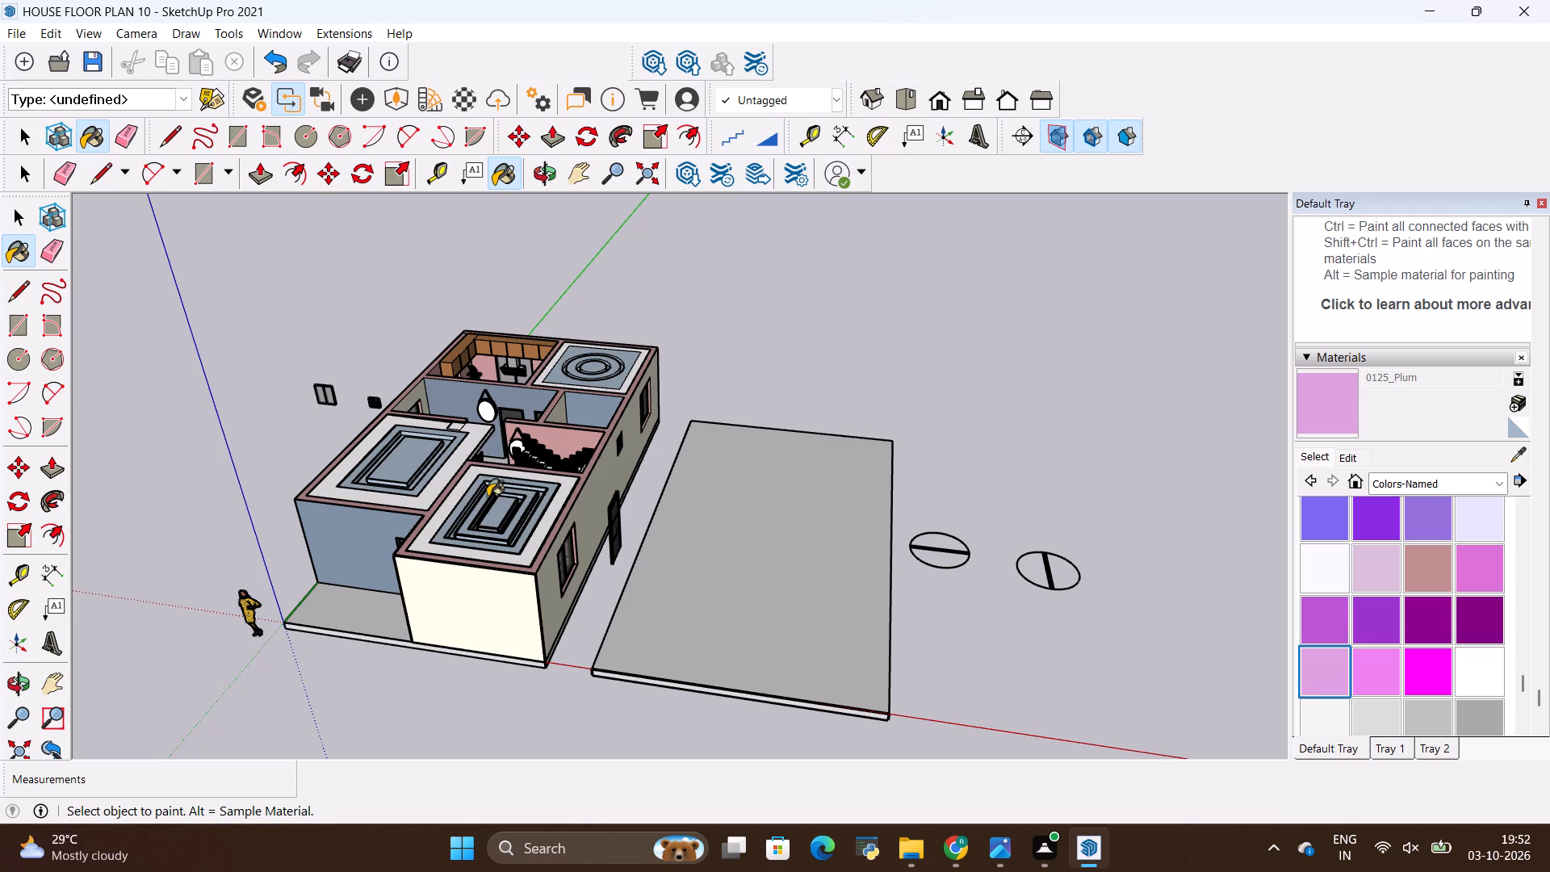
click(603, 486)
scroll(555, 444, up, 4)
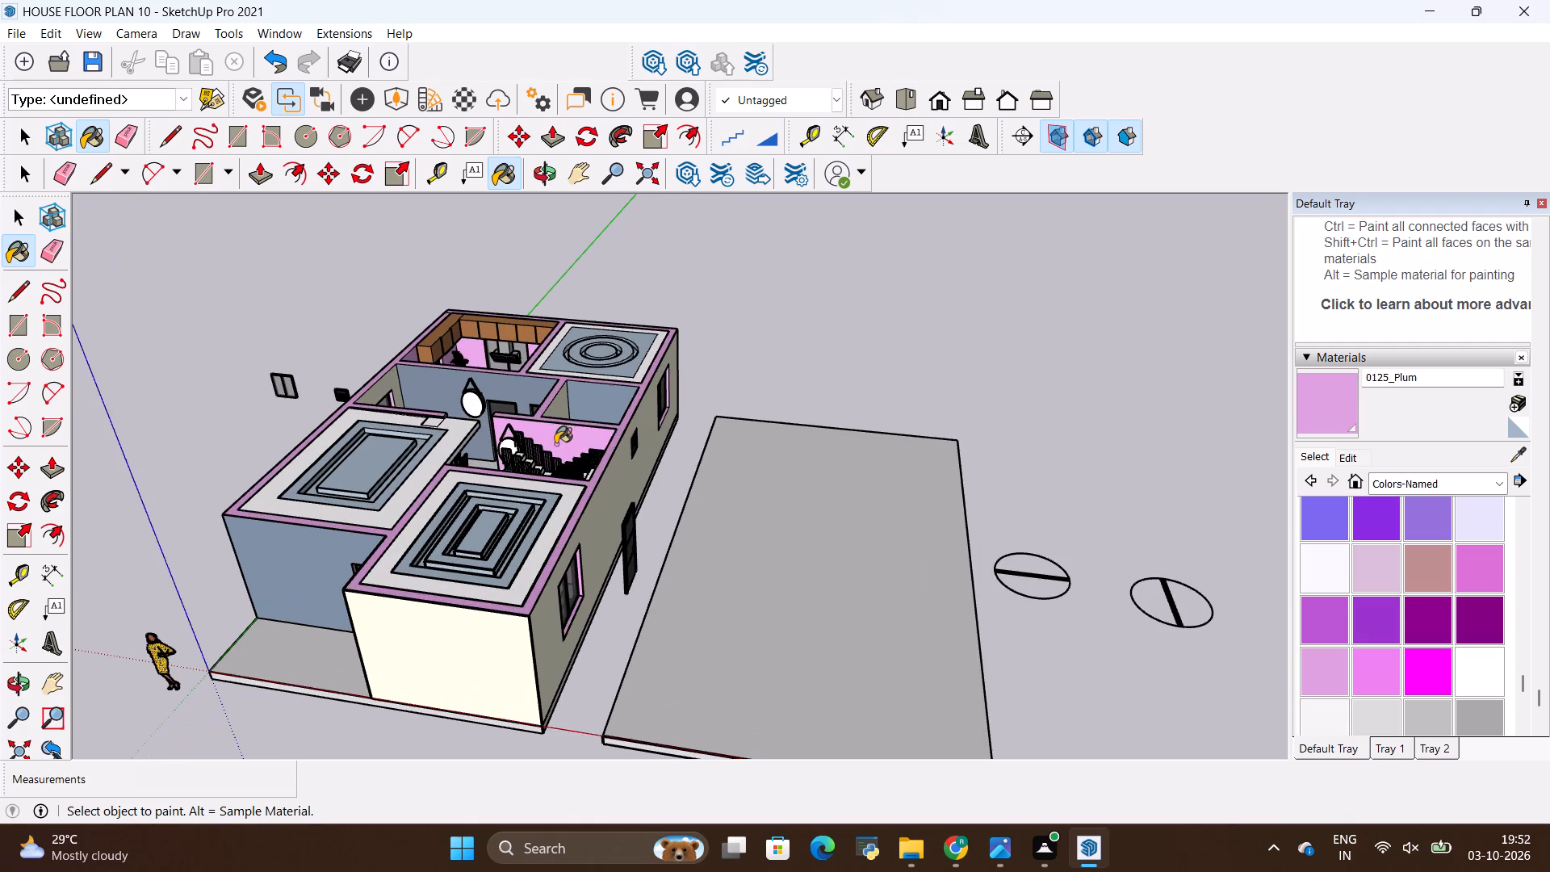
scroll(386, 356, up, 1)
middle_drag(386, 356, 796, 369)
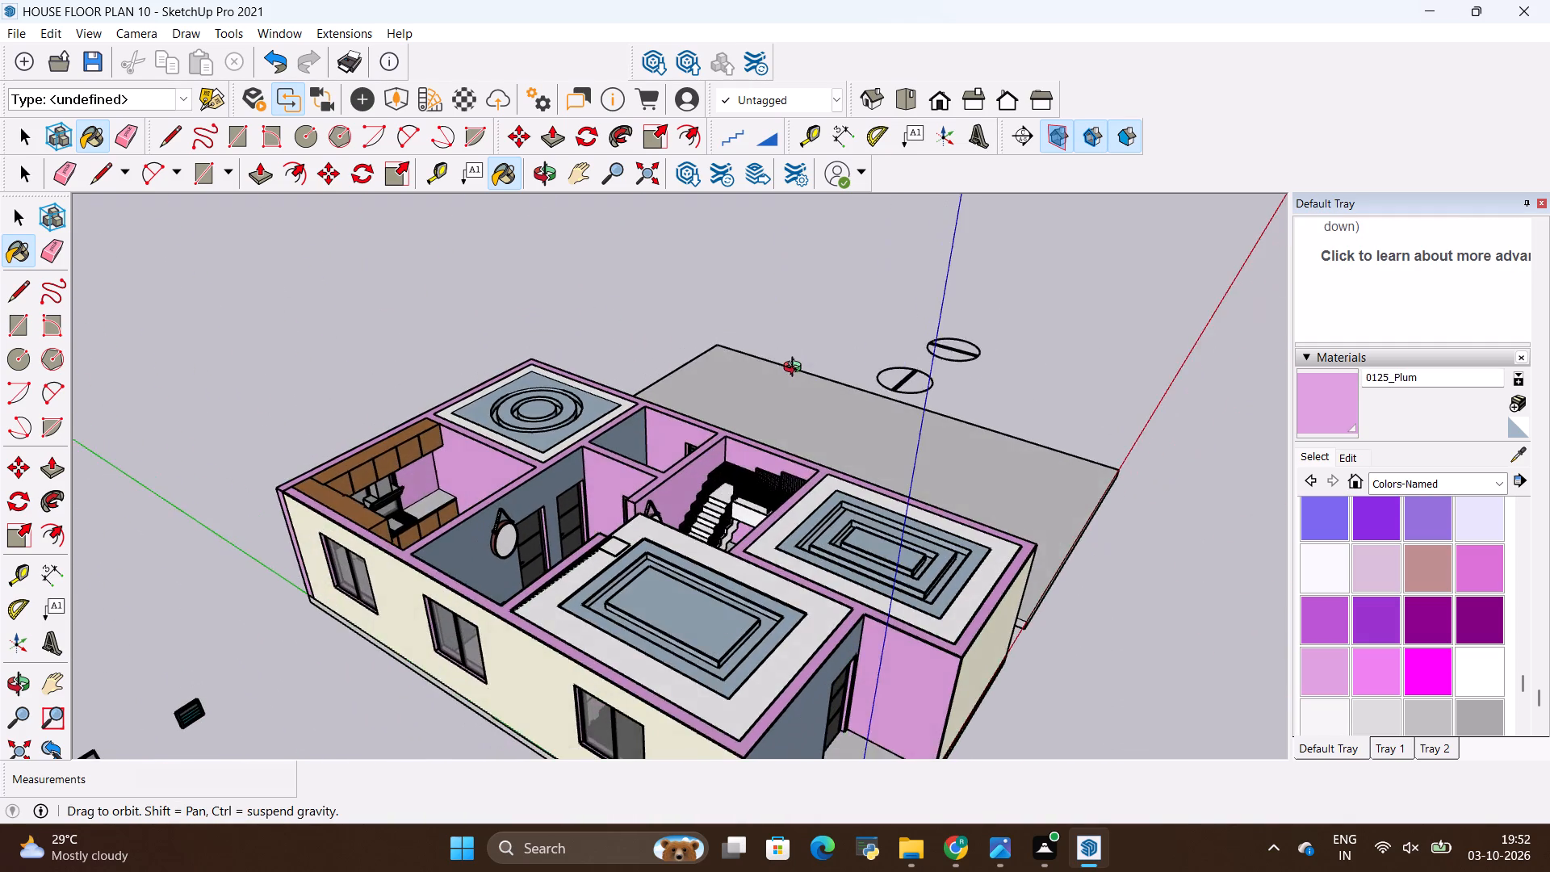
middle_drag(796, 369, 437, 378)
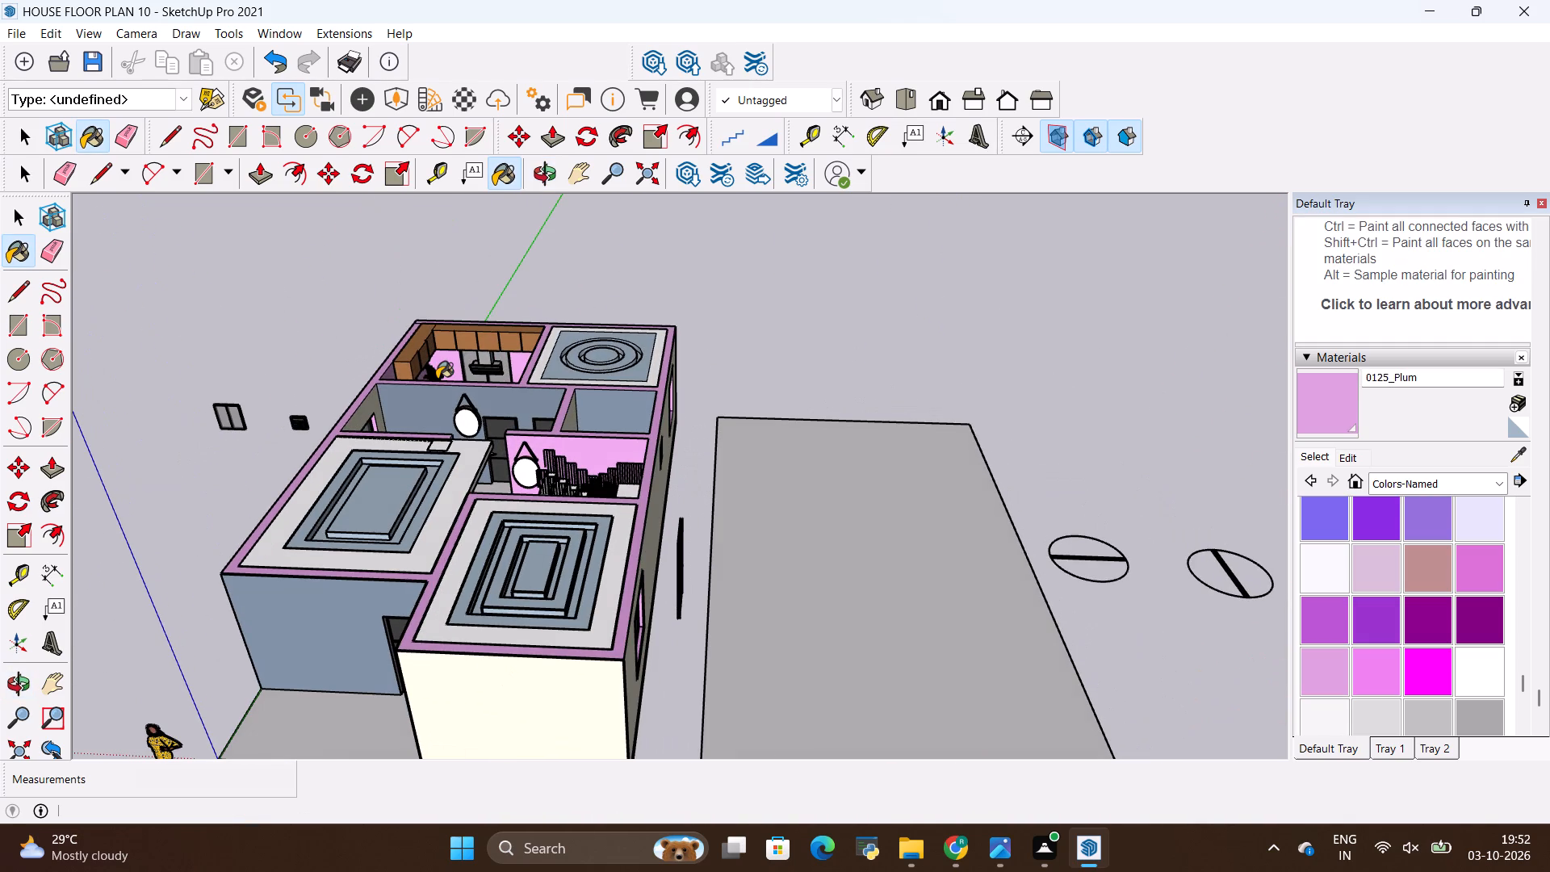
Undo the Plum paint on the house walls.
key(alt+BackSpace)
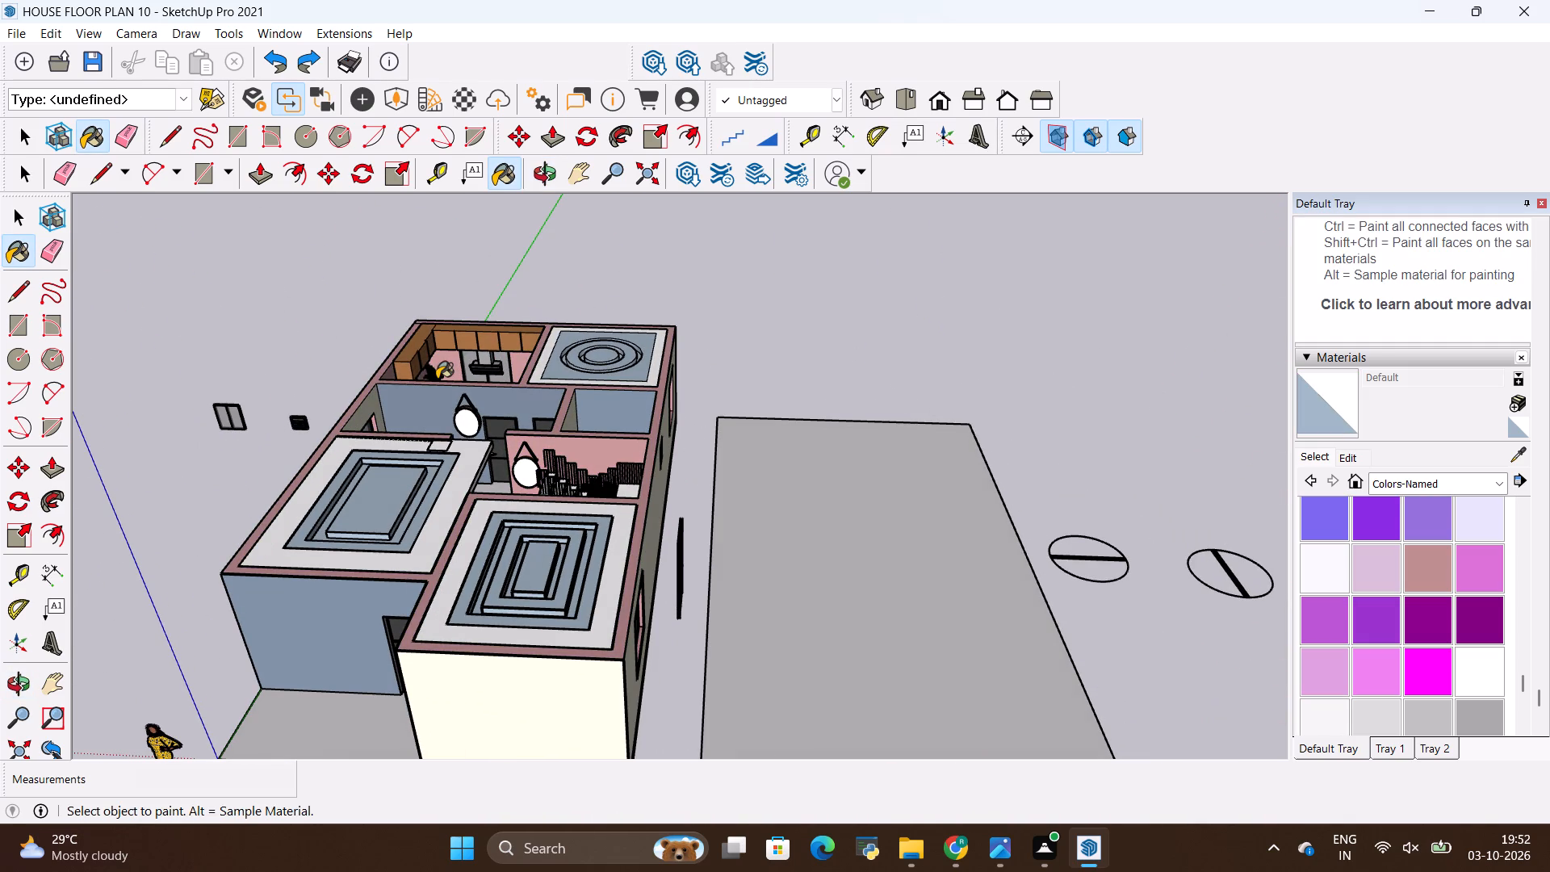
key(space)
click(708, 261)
Inspect the kitchen's walls, cabinets and hob area up close with the current wall colour.
scroll(500, 297, up, 3)
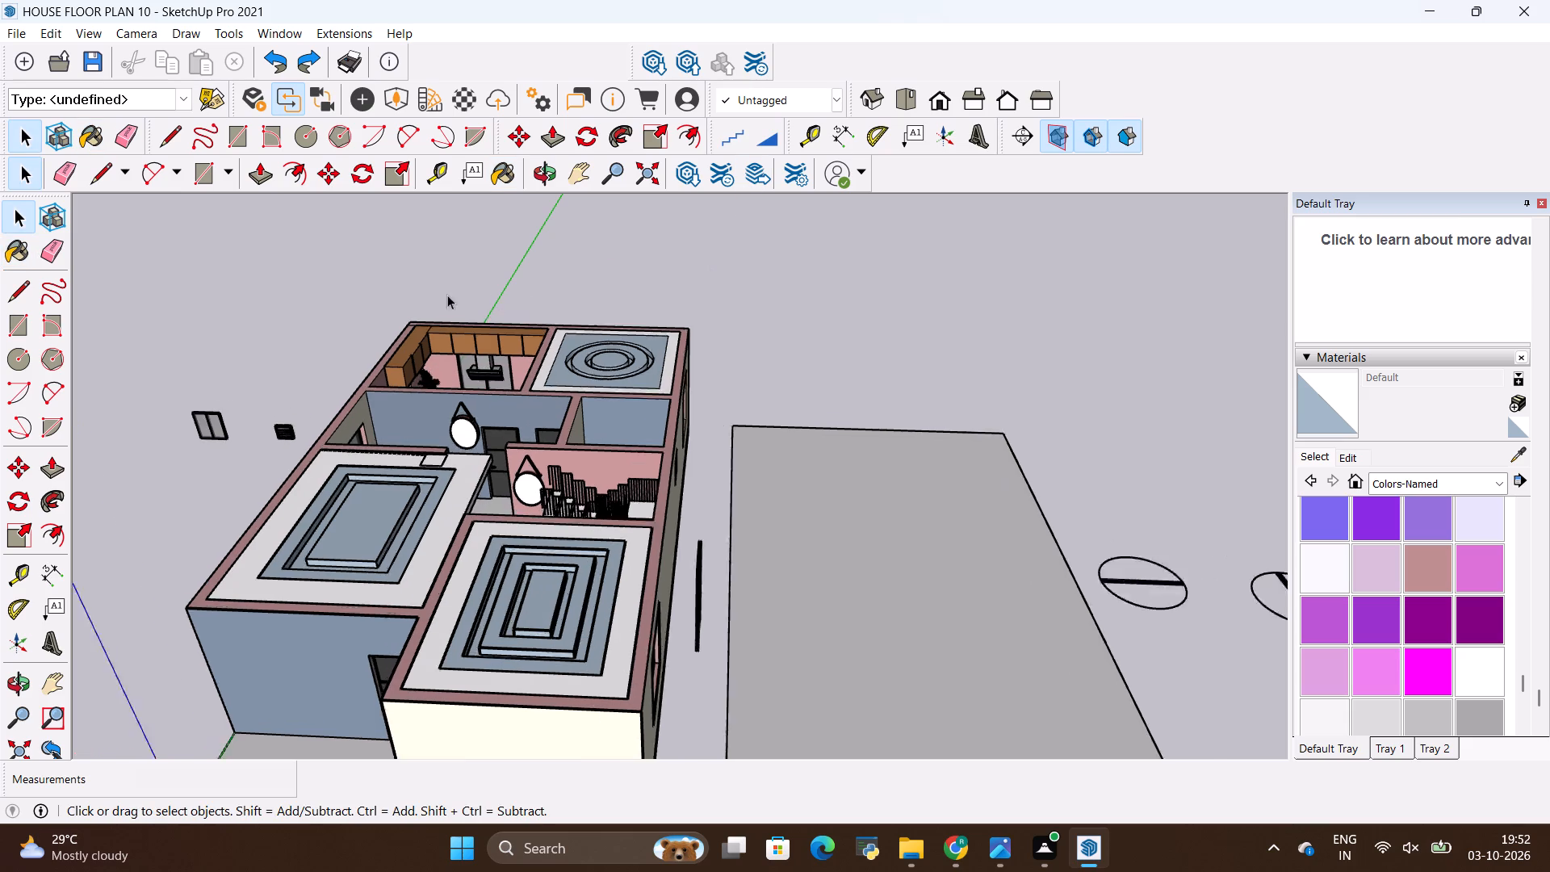
scroll(447, 295, up, 20)
scroll(447, 295, up, 4)
scroll(580, 404, down, 2)
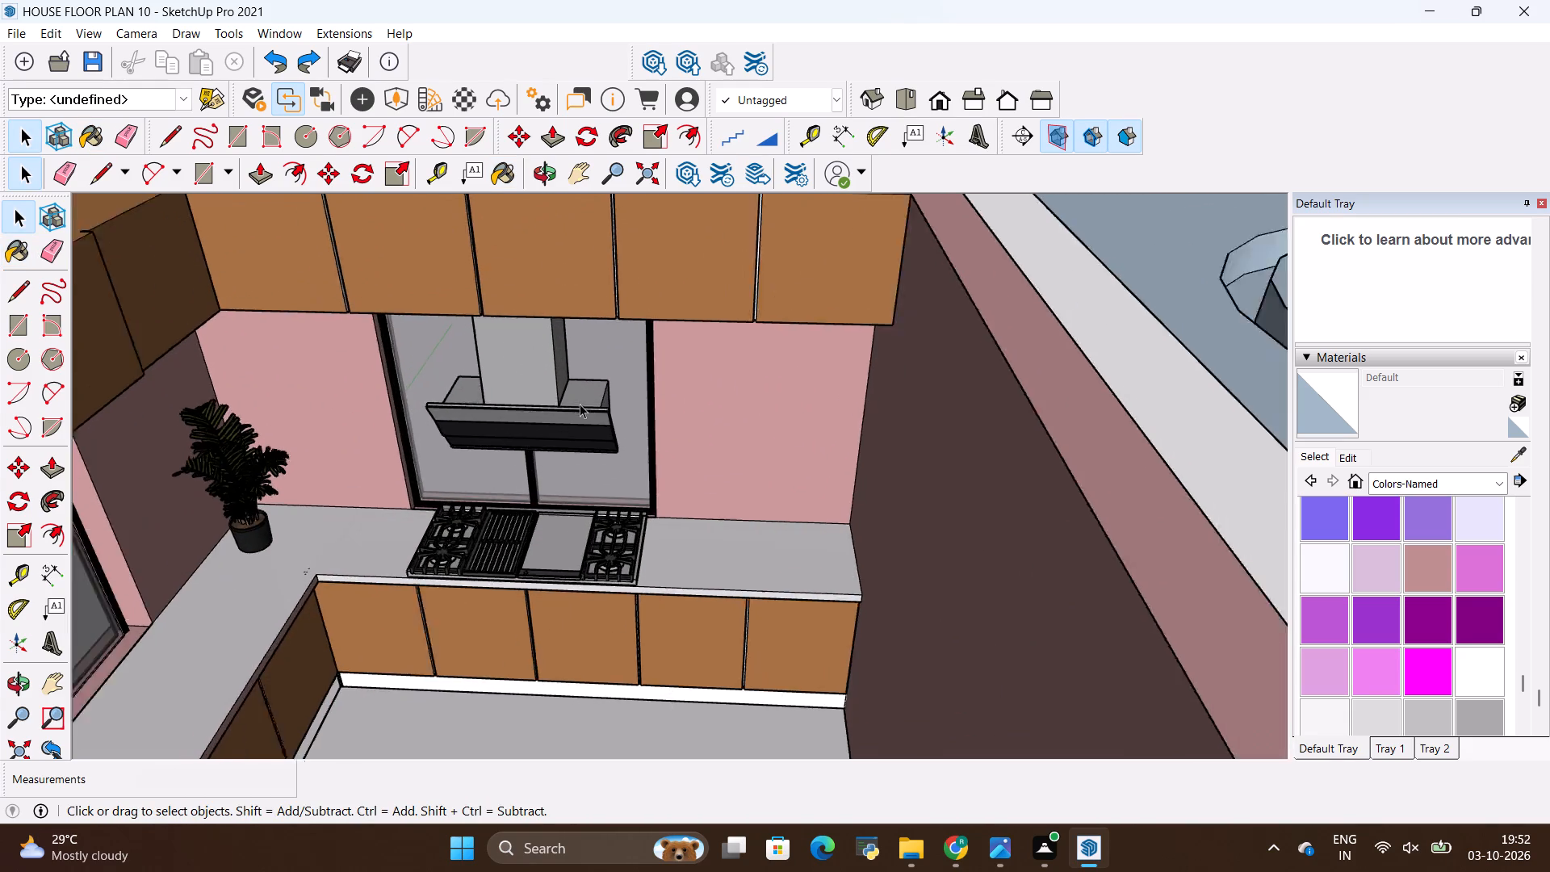
scroll(580, 404, down, 16)
scroll(660, 549, down, 5)
scroll(685, 440, down, 3)
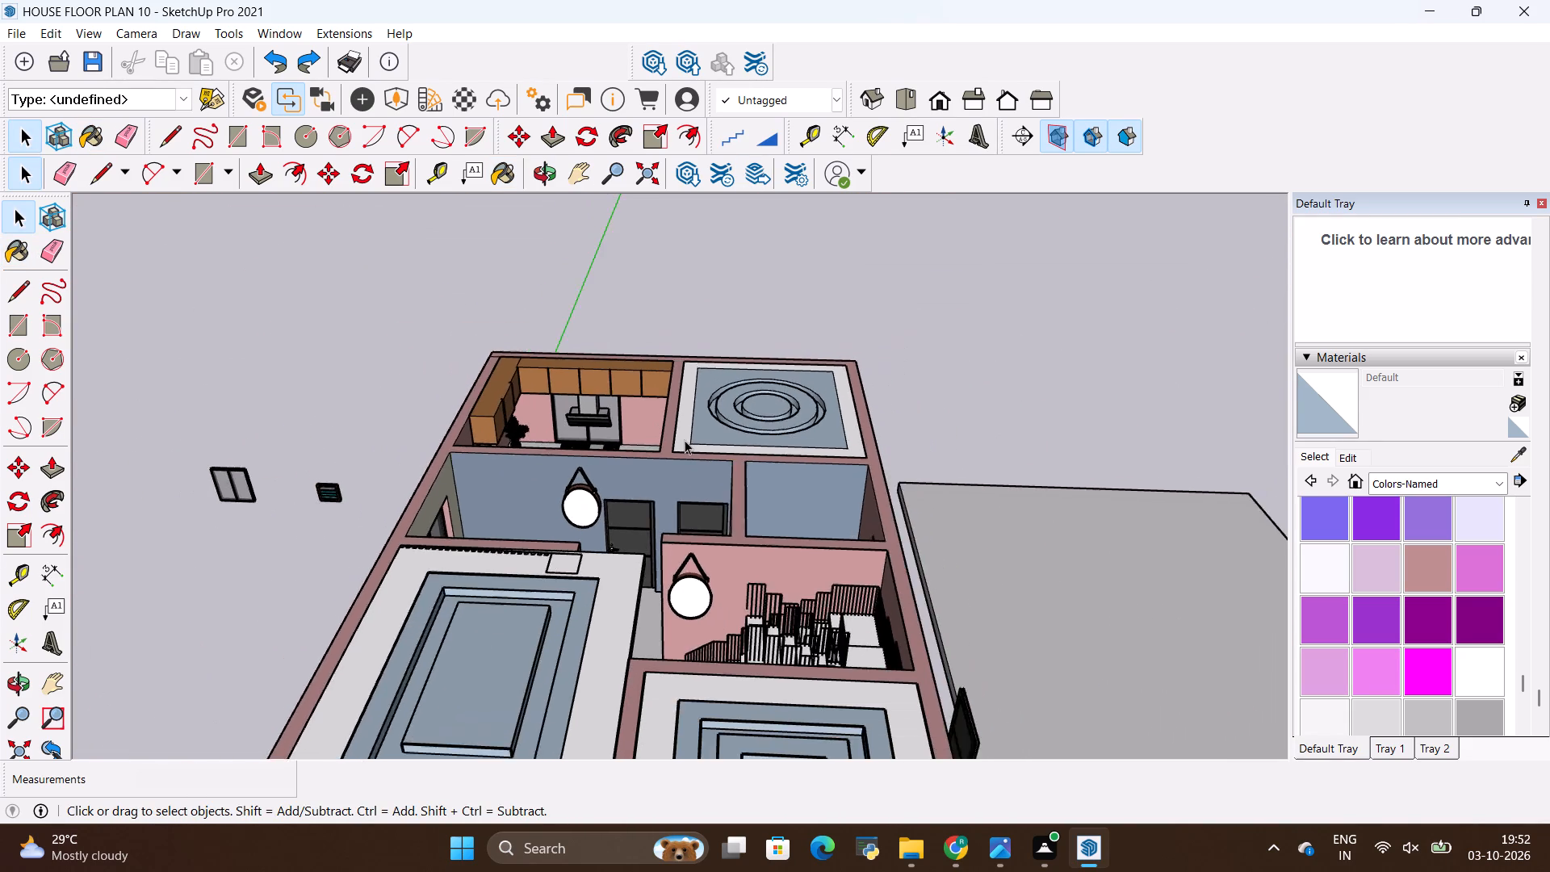
scroll(685, 440, down, 2)
Review the whole house from the window side, the front and above, checking walls, ceilings and open rooms.
middle_drag(644, 650, 984, 553)
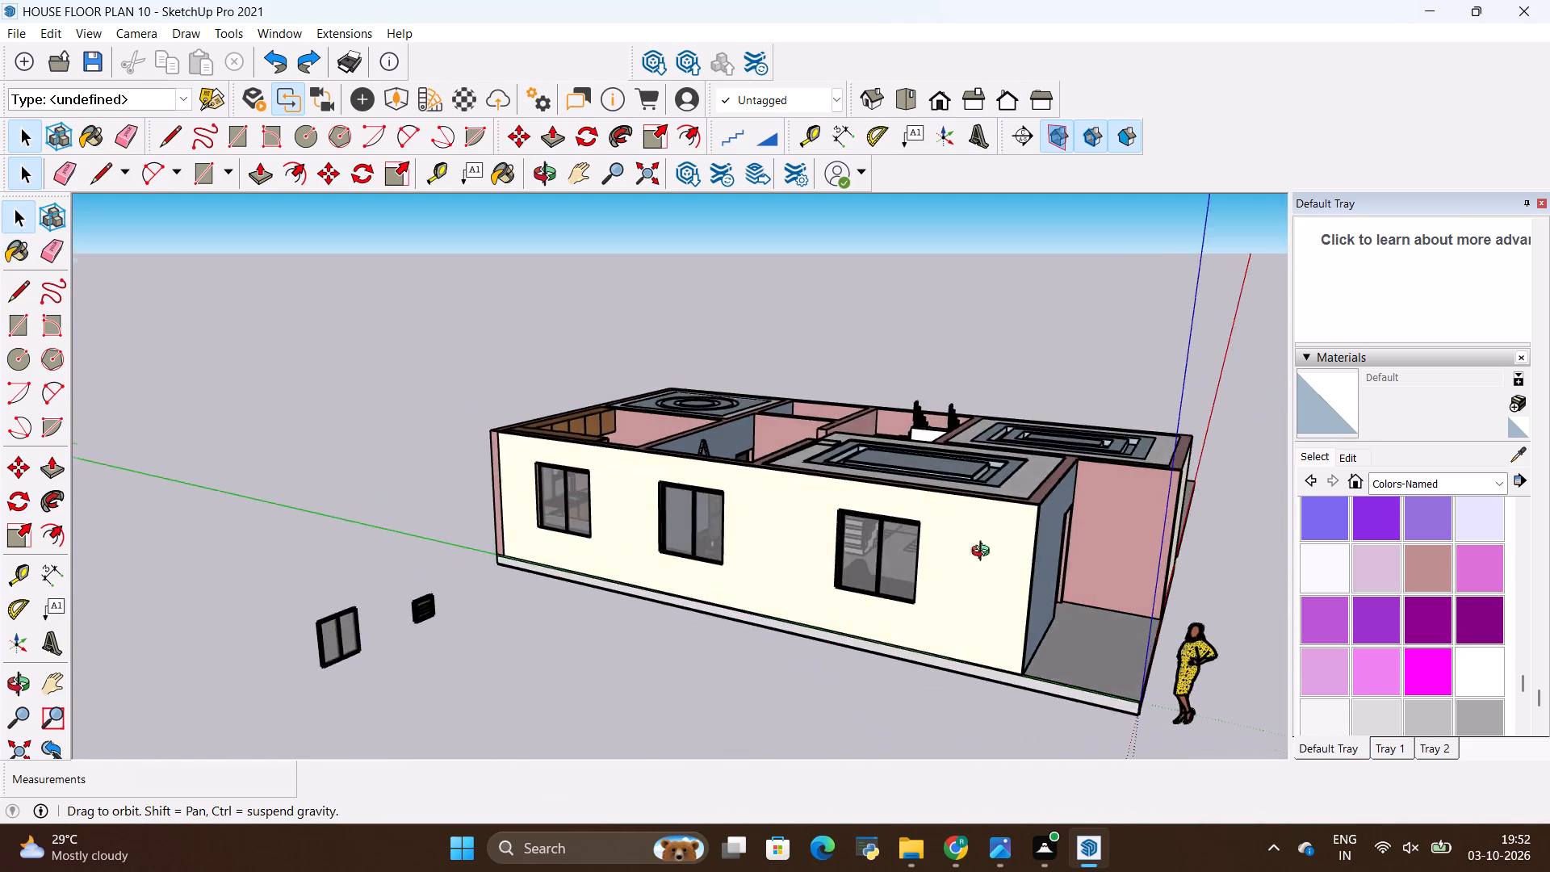
middle_drag(984, 553, 551, 539)
scroll(578, 463, down, 5)
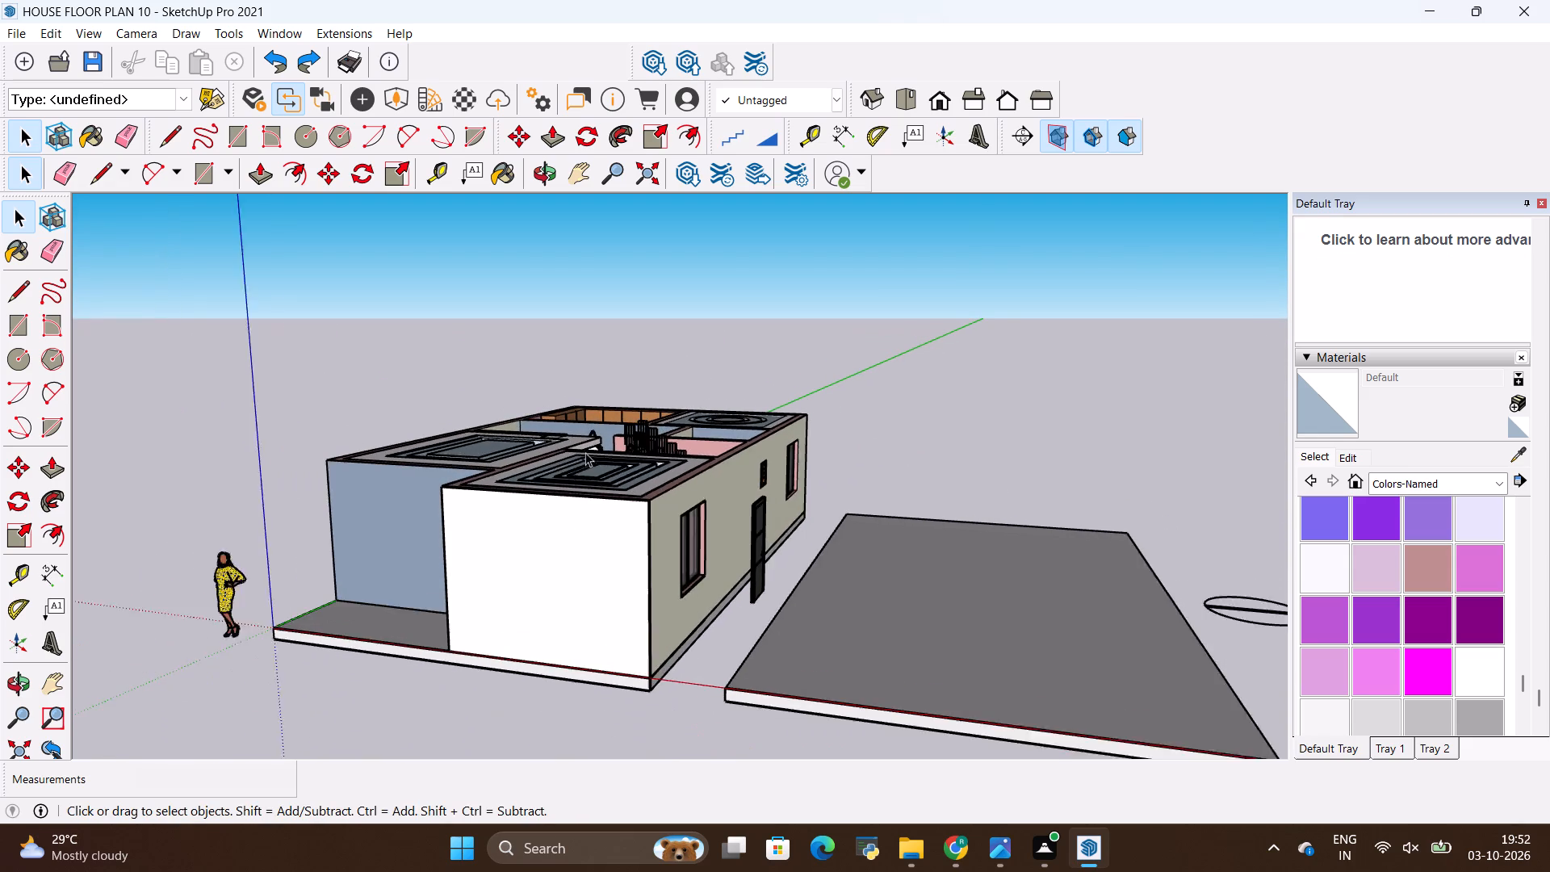
middle_drag(584, 446, 554, 601)
scroll(563, 539, down, 4)
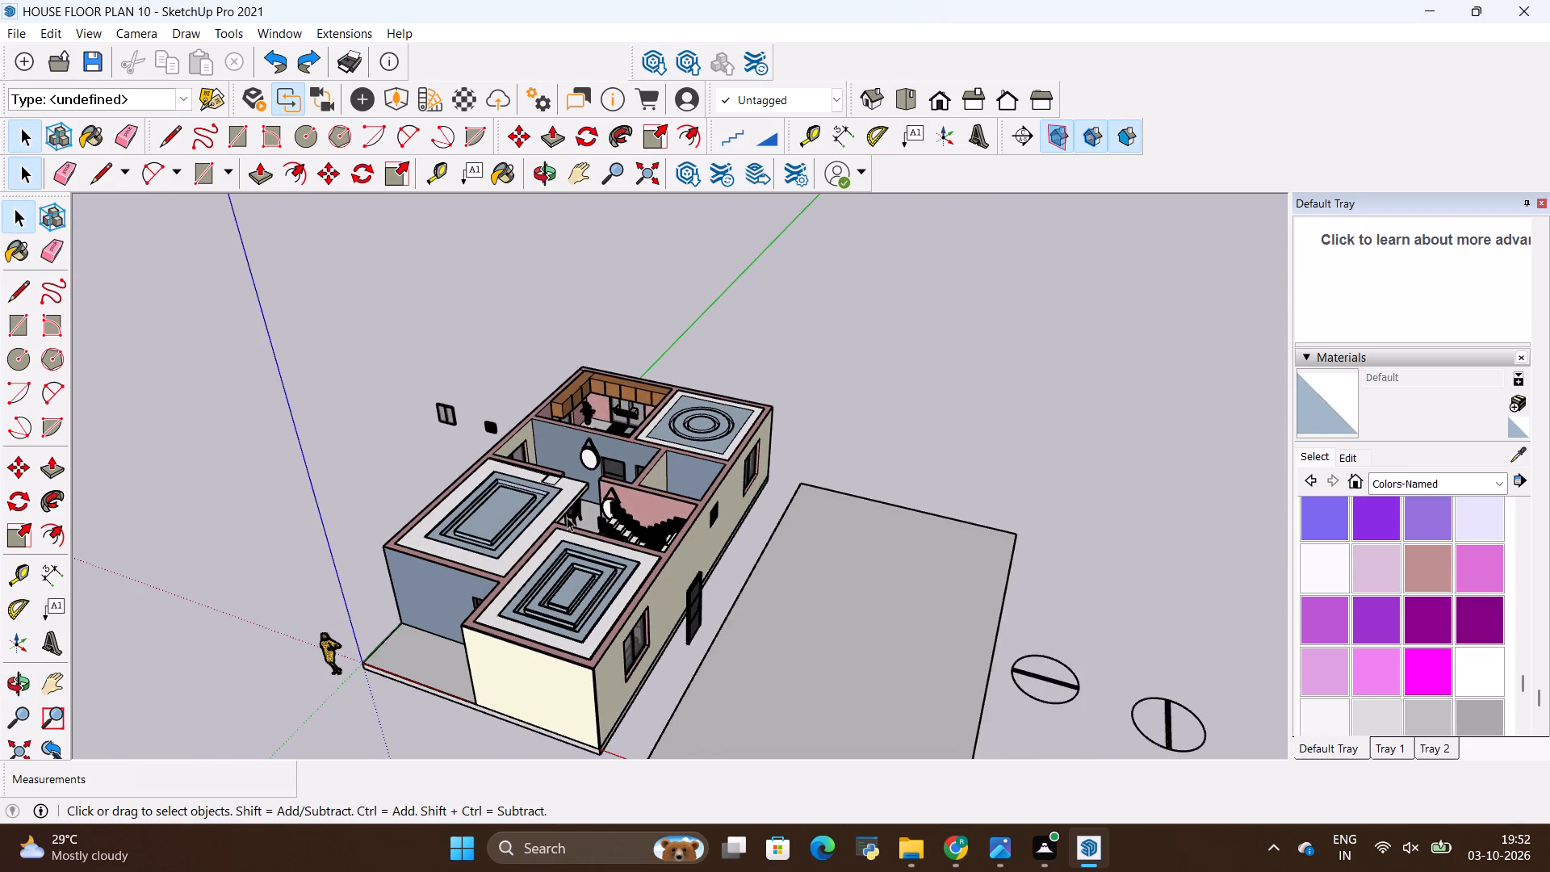
scroll(568, 515, down, 3)
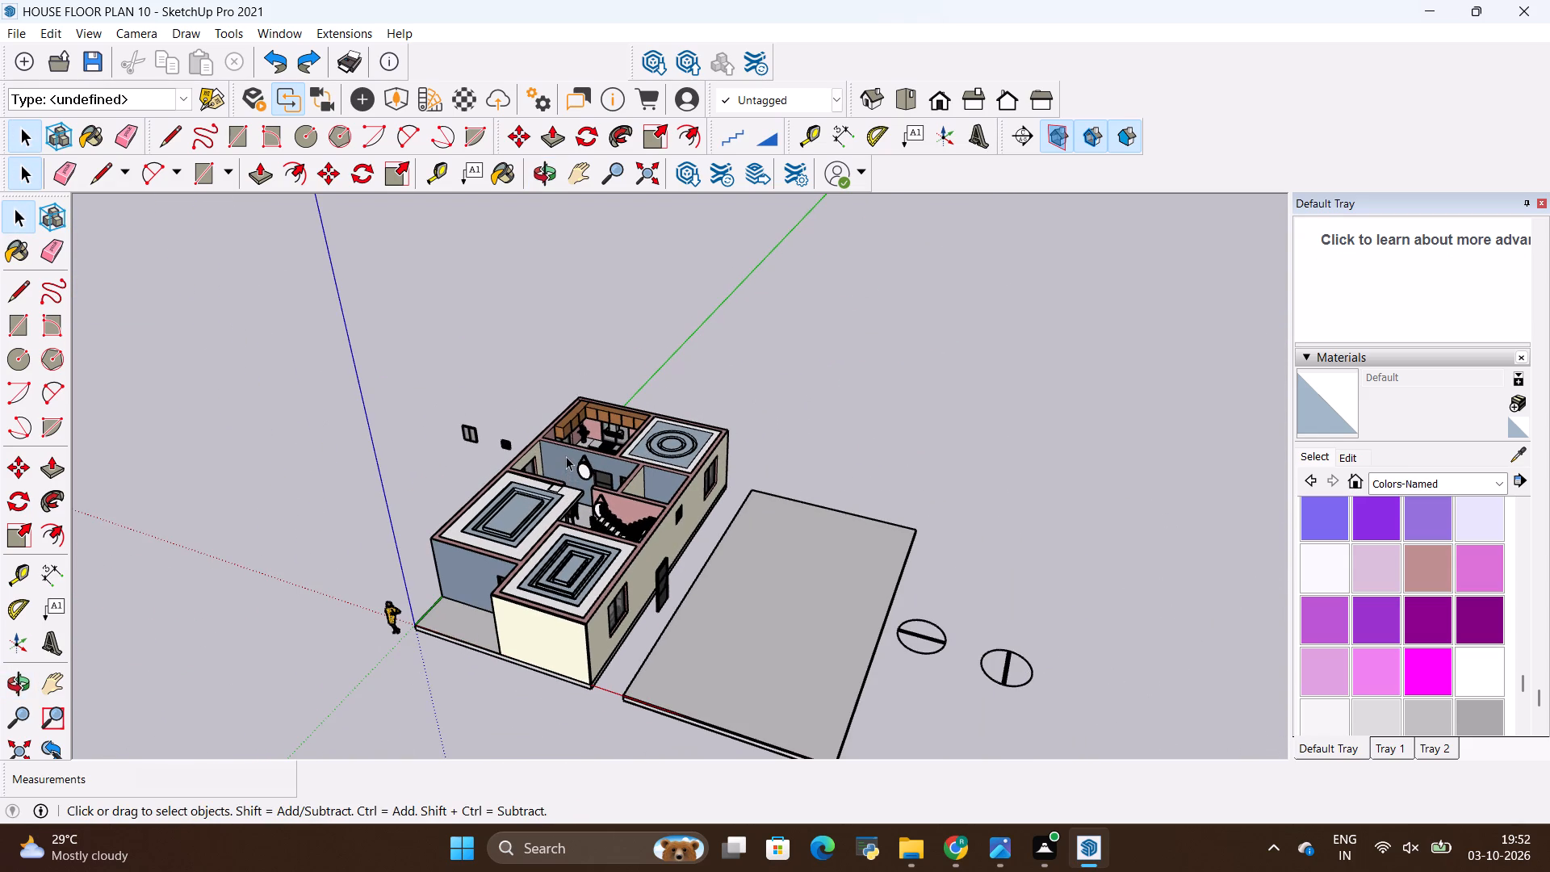
scroll(659, 455, down, 4)
scroll(582, 477, up, 2)
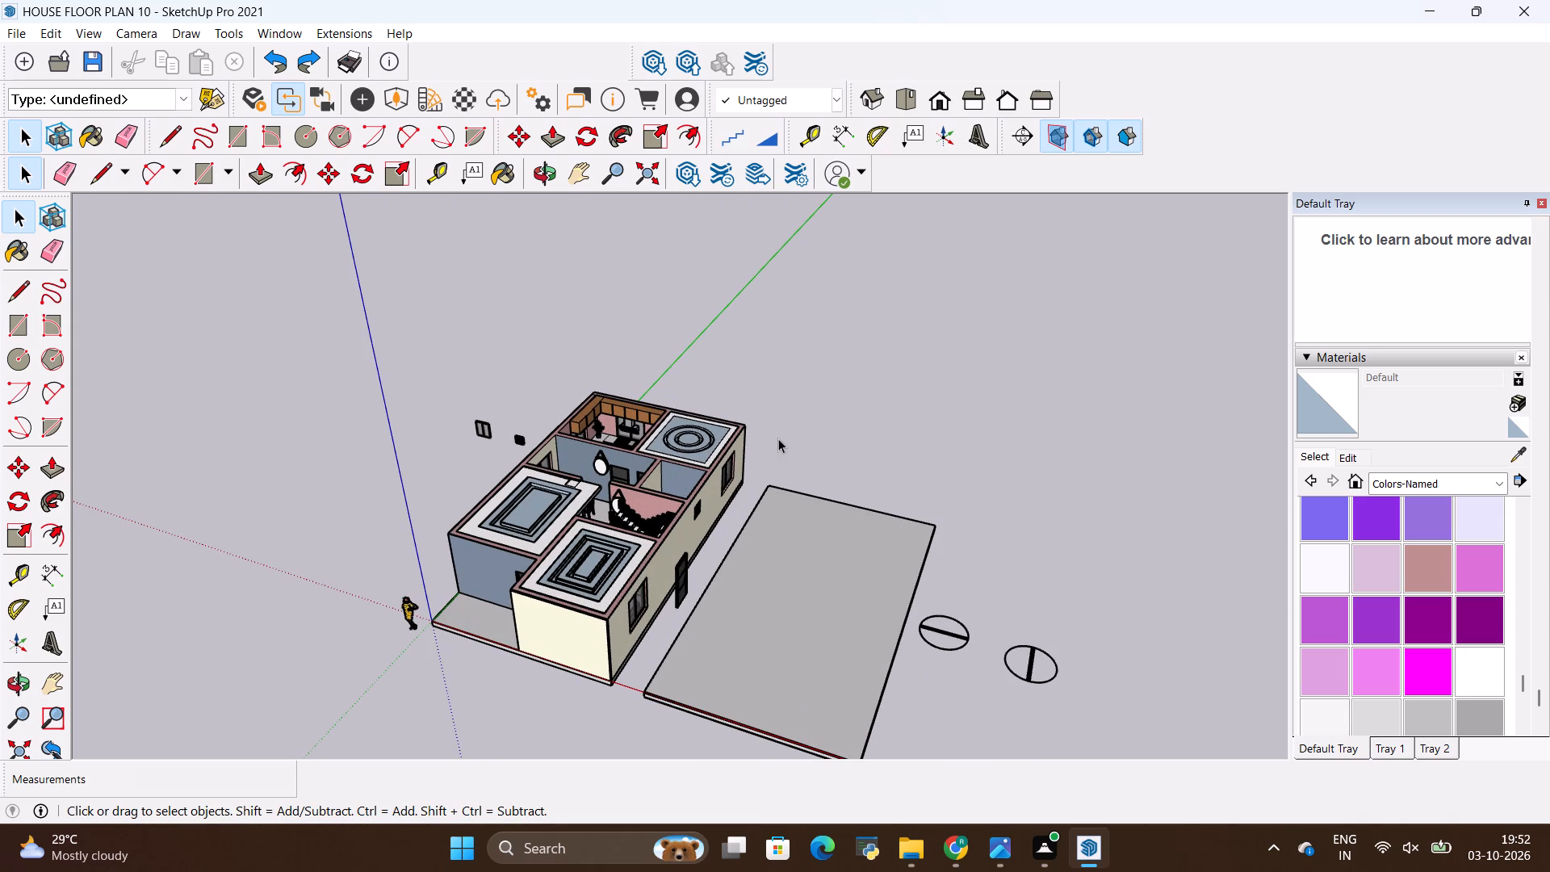
scroll(778, 438, up, 4)
scroll(778, 438, down, 10)
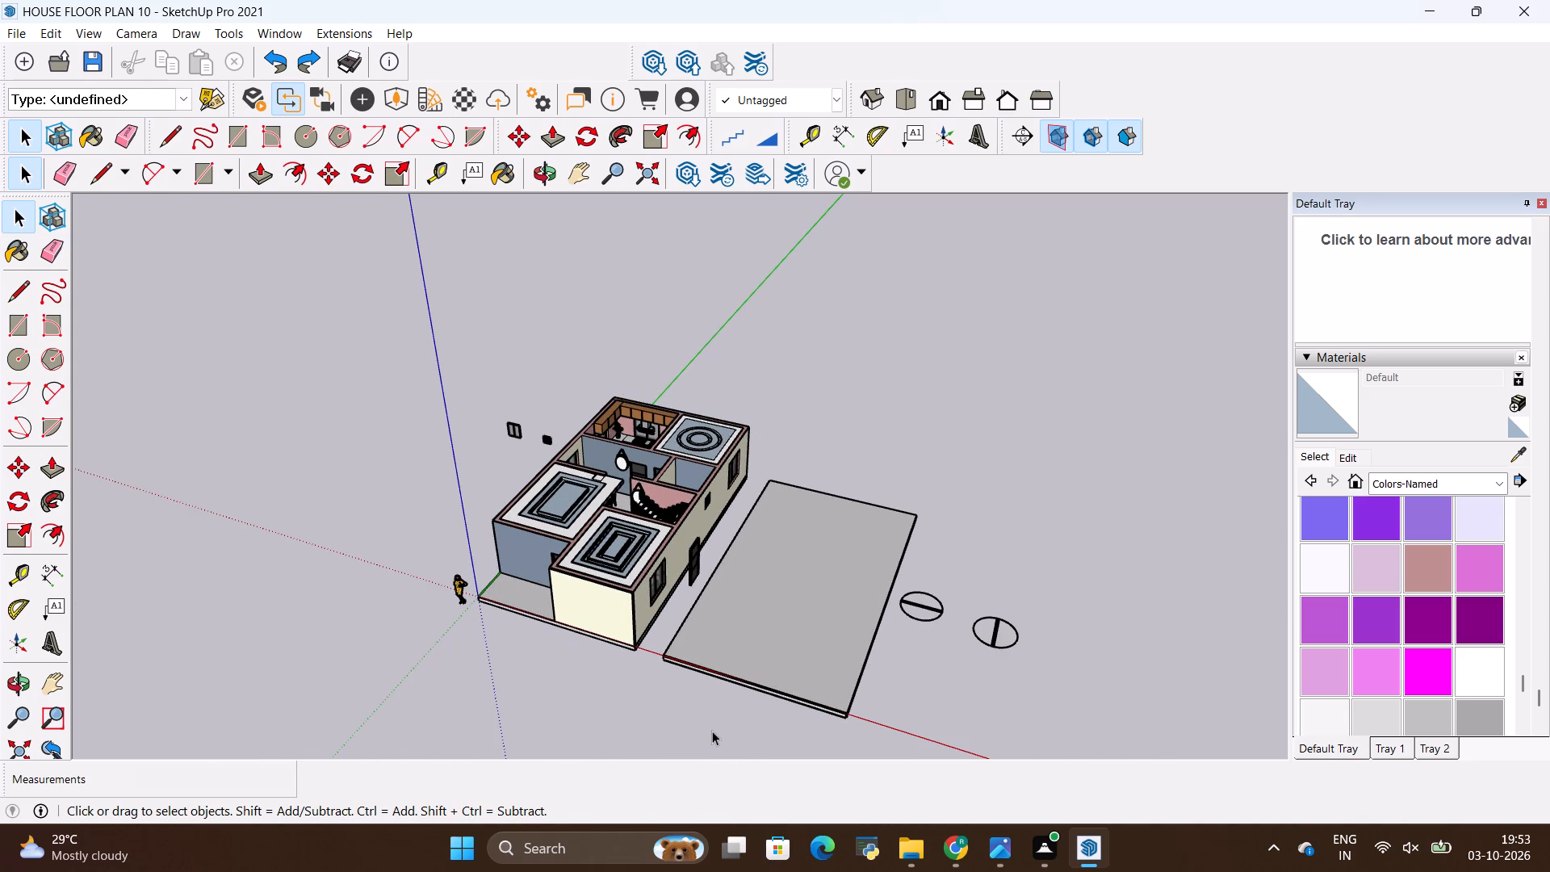
scroll(710, 708, up, 5)
scroll(590, 645, up, 3)
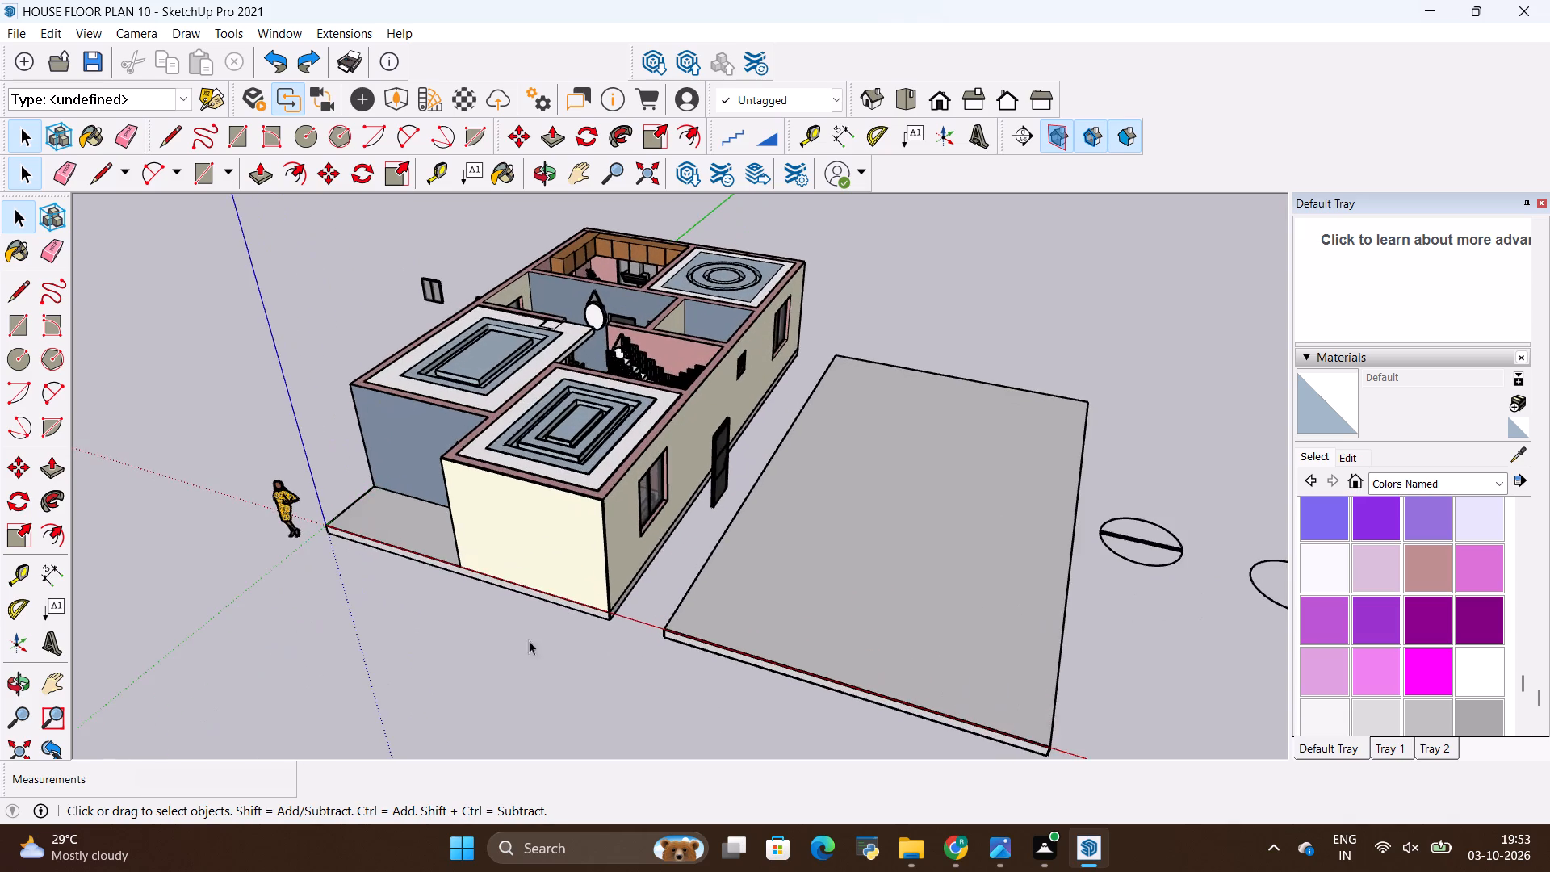
middle_drag(521, 639, 599, 675)
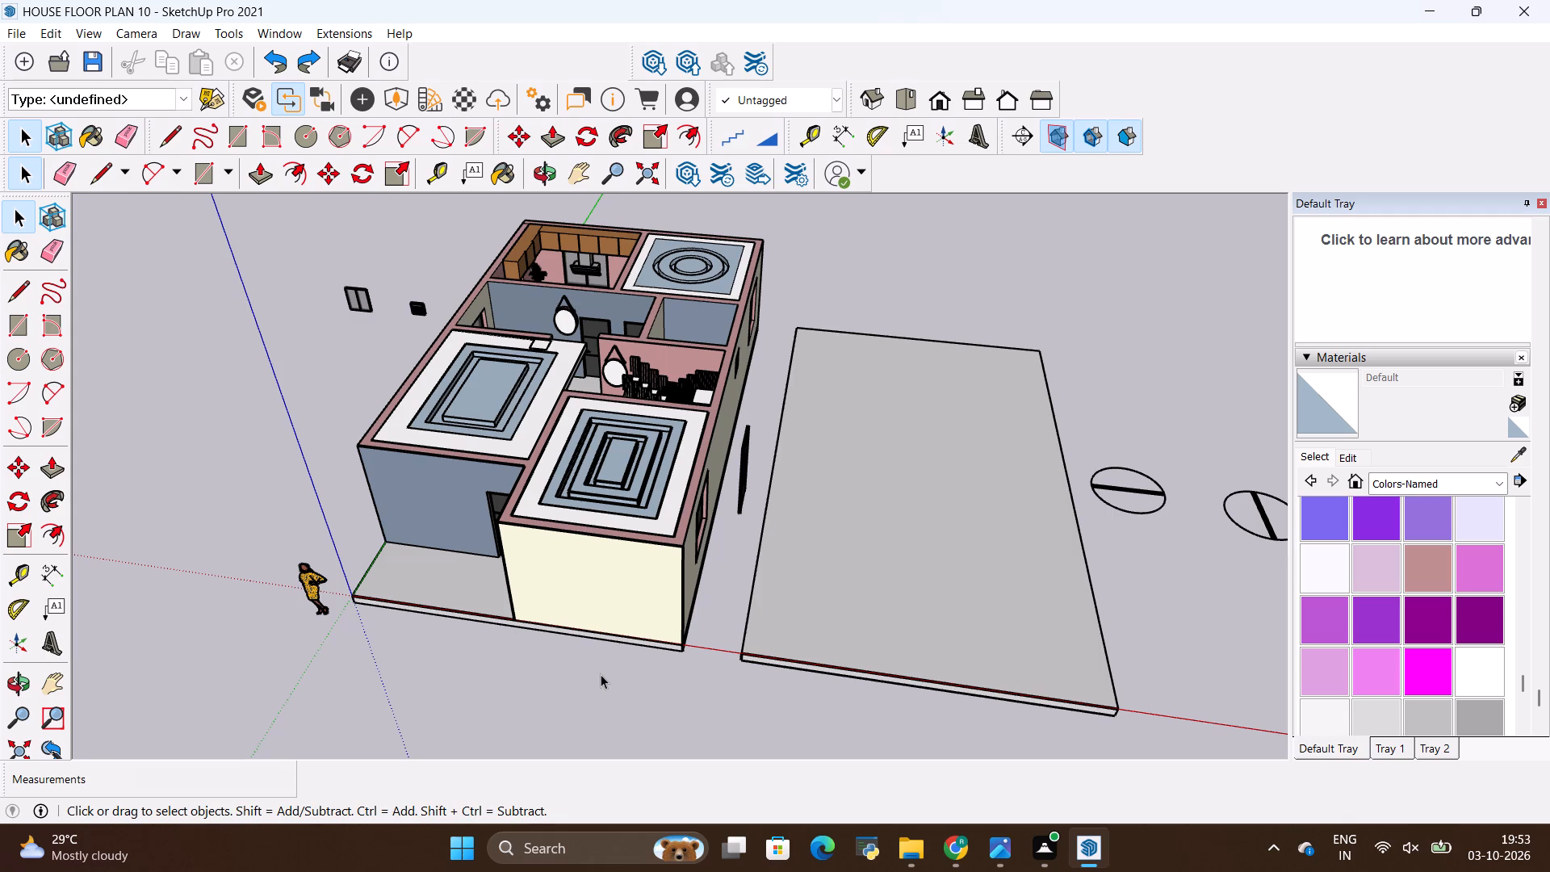
scroll(479, 499, down, 5)
scroll(540, 400, down, 3)
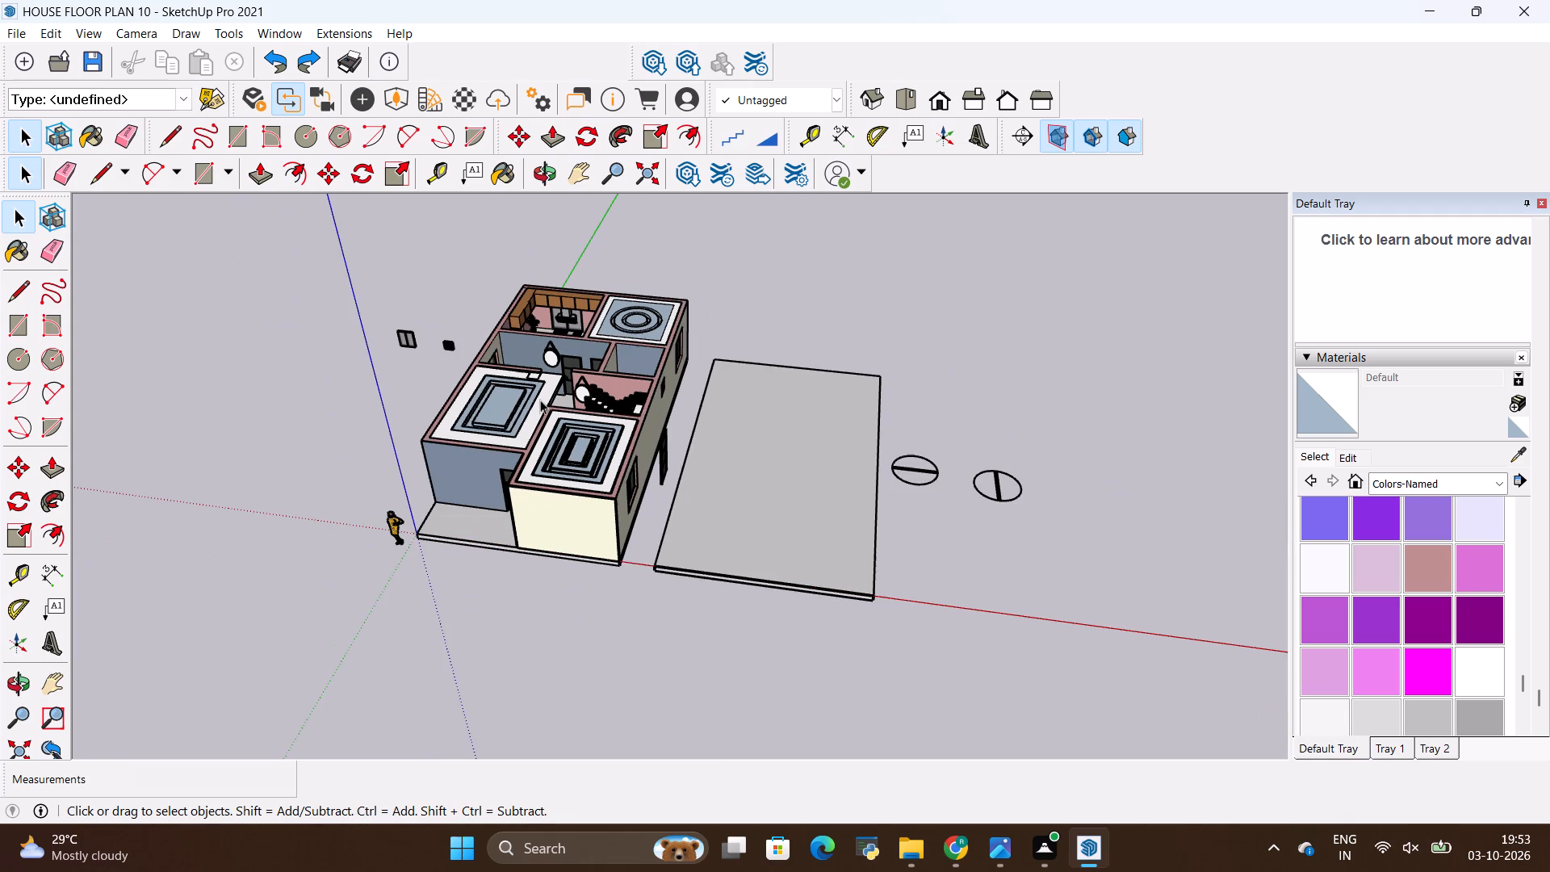
scroll(445, 283, up, 7)
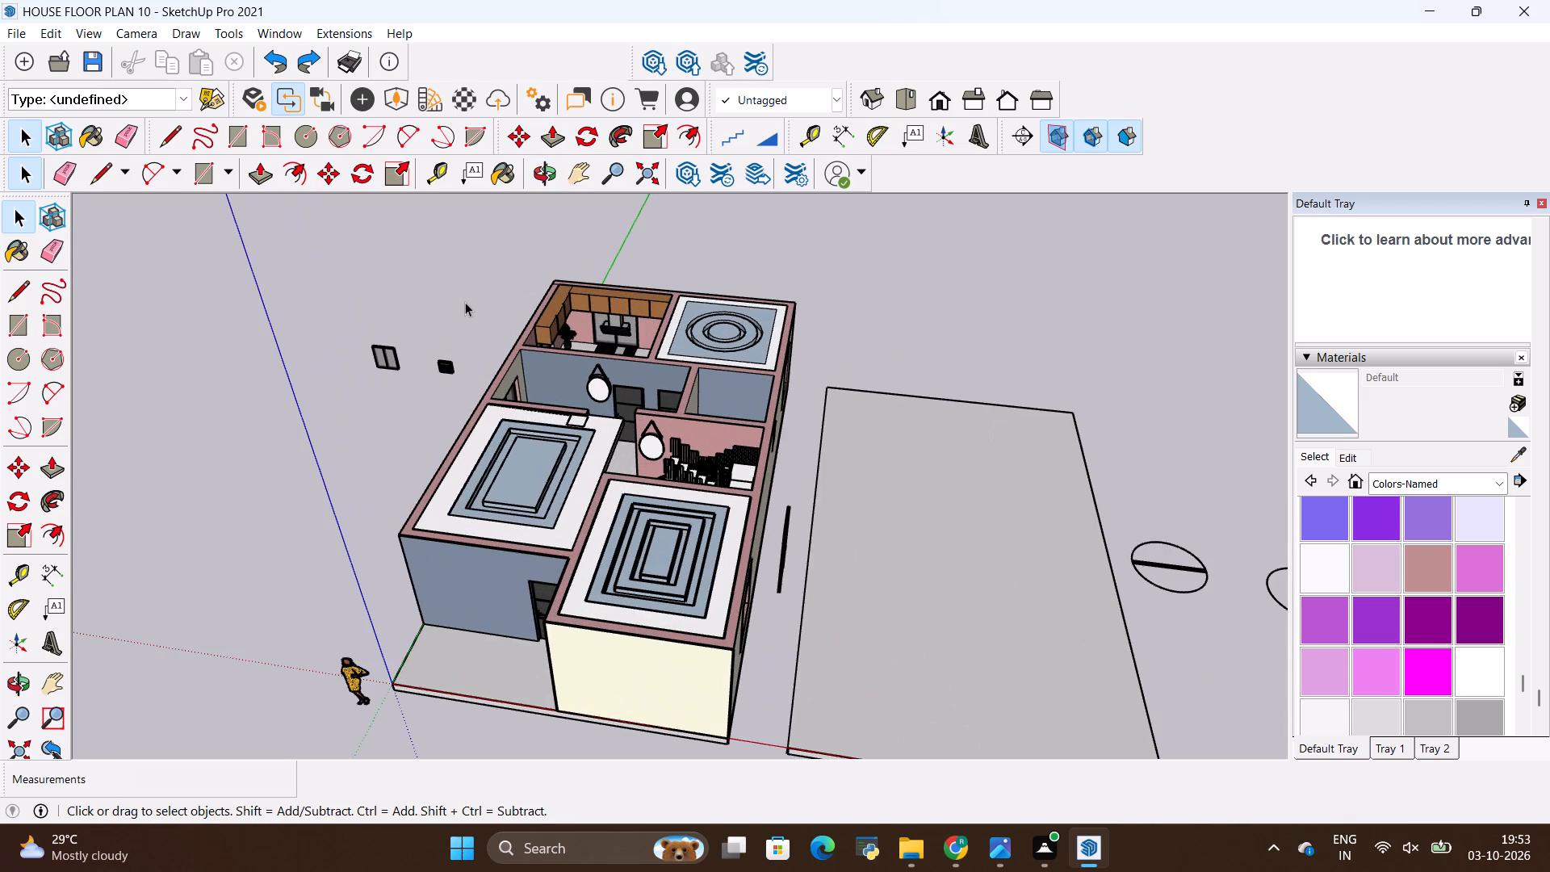
scroll(465, 302, down, 2)
middle_drag(362, 413, 881, 459)
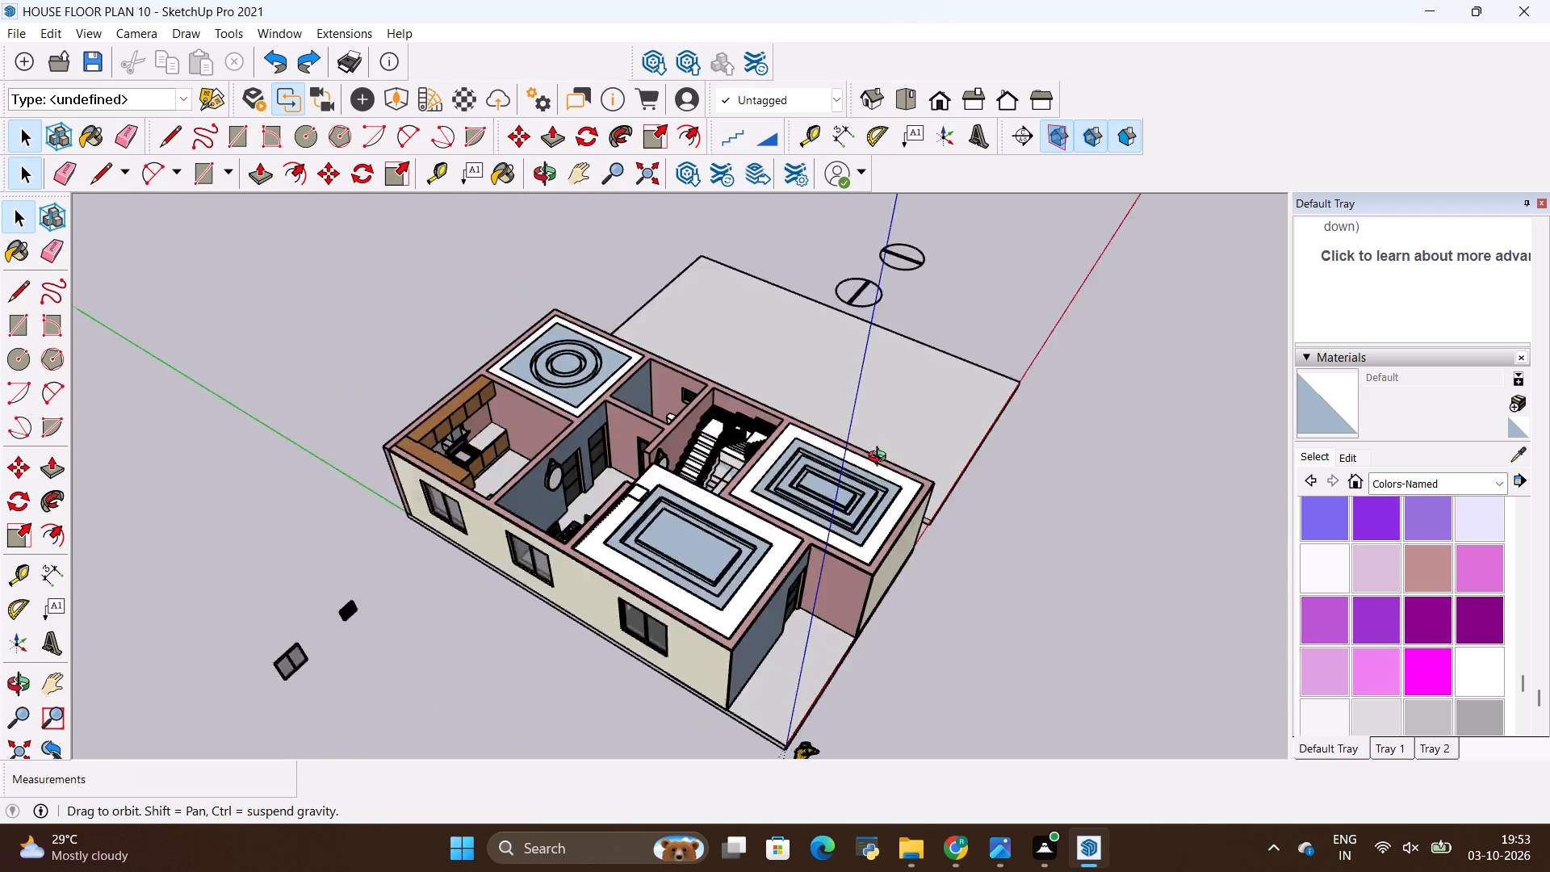
middle_drag(881, 459, 417, 493)
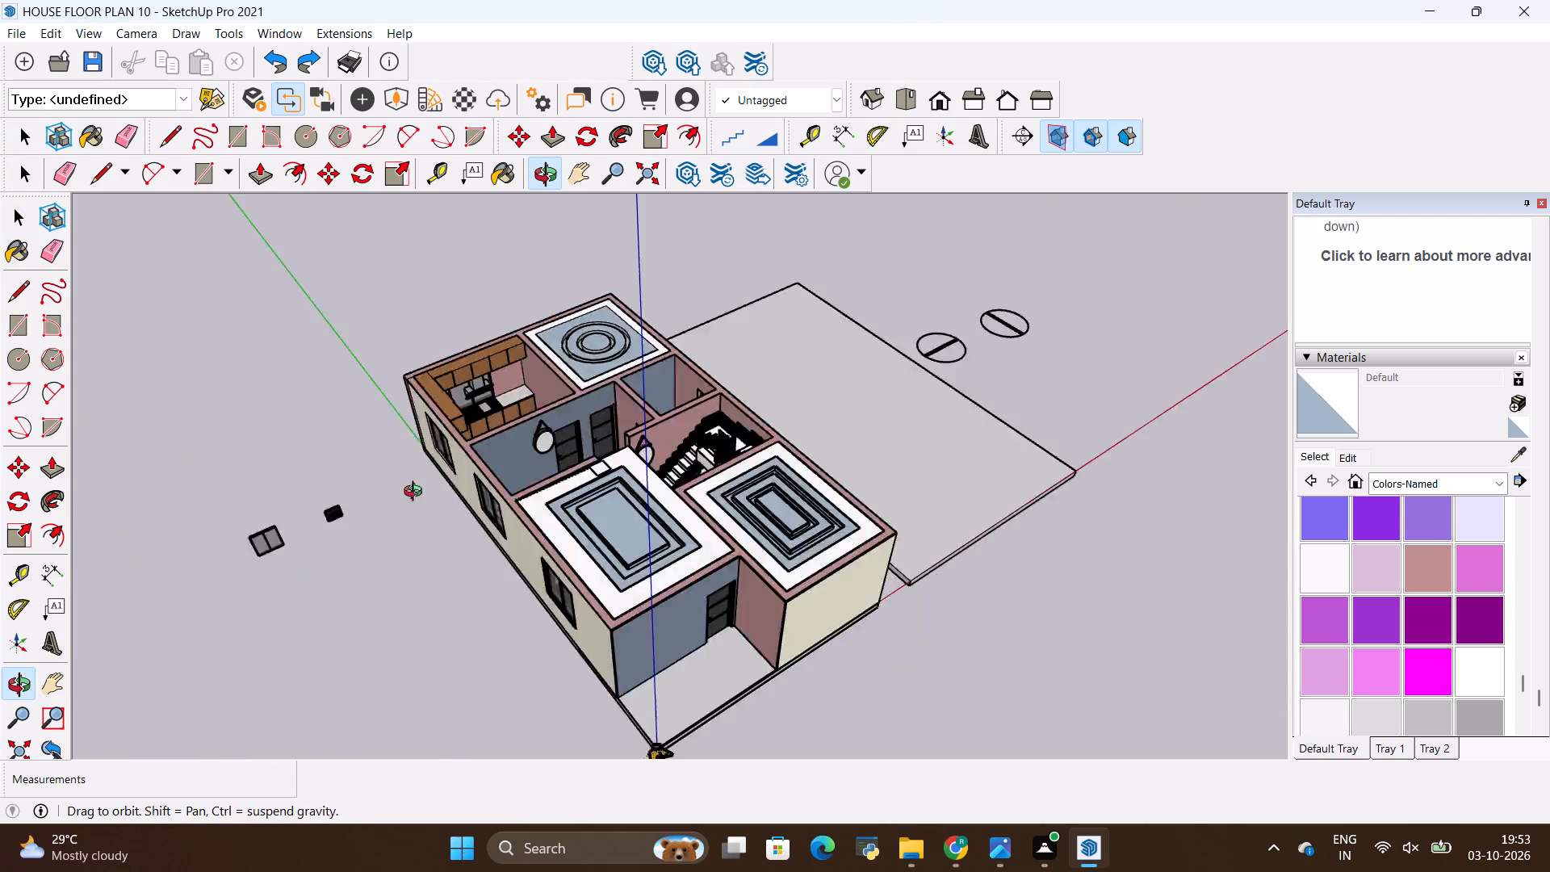
middle_drag(417, 493, 276, 567)
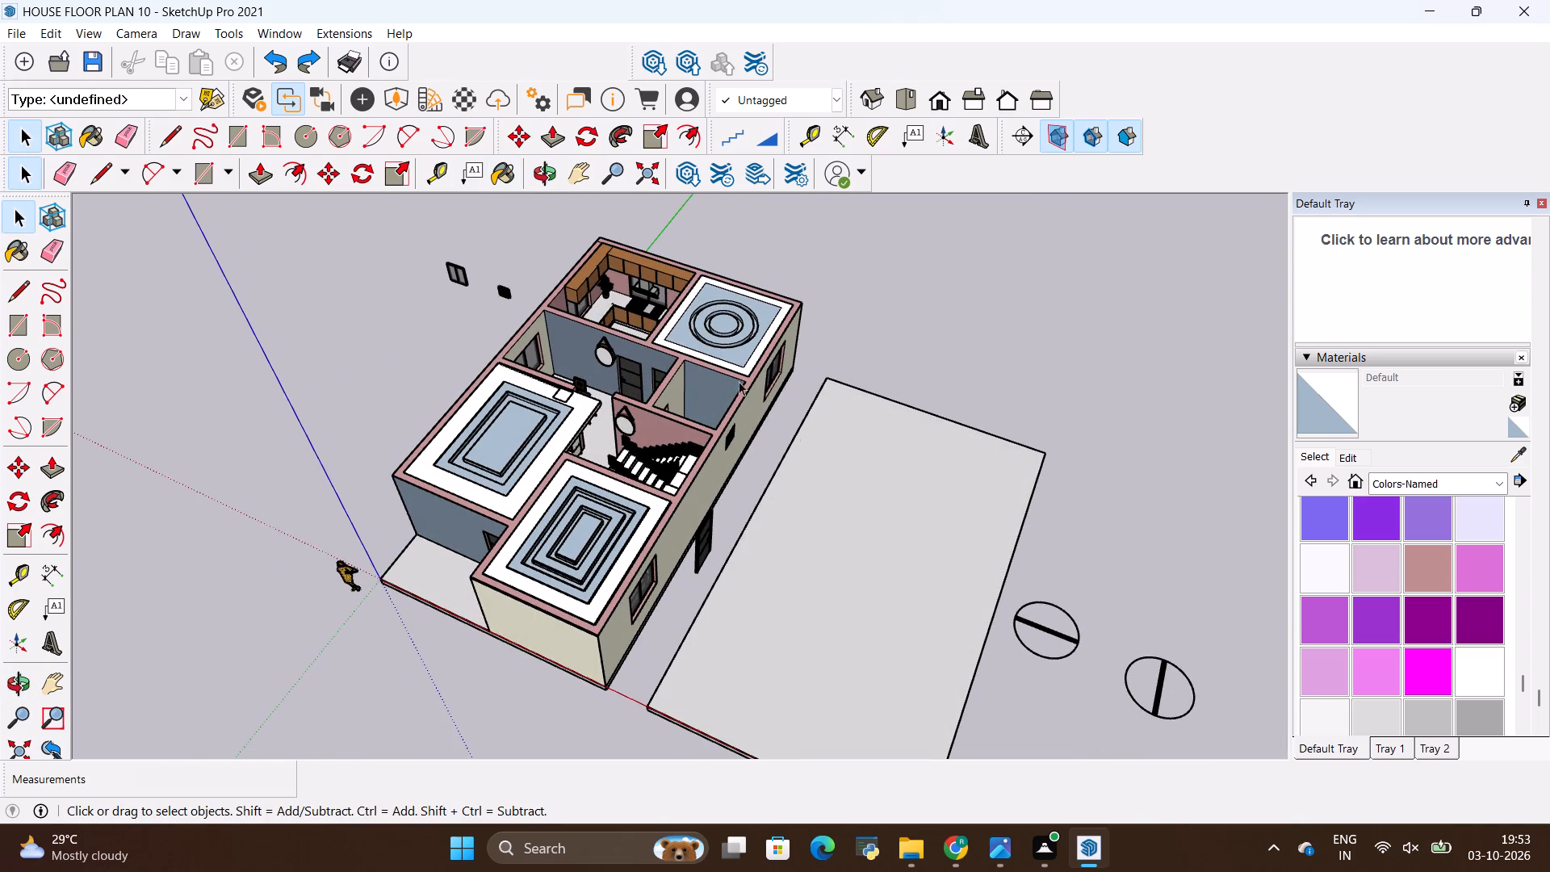
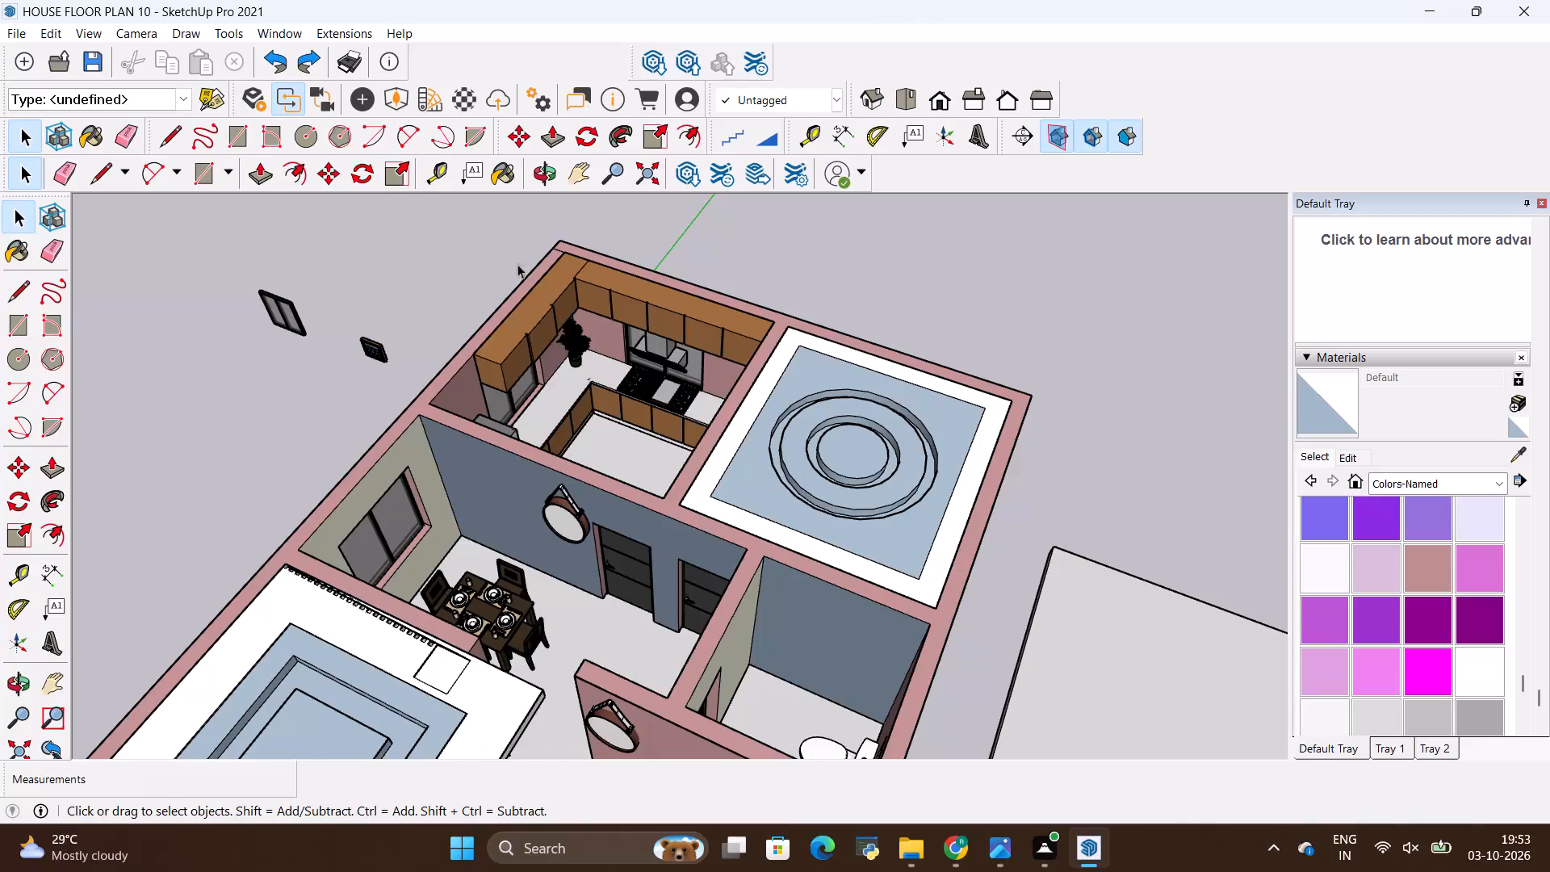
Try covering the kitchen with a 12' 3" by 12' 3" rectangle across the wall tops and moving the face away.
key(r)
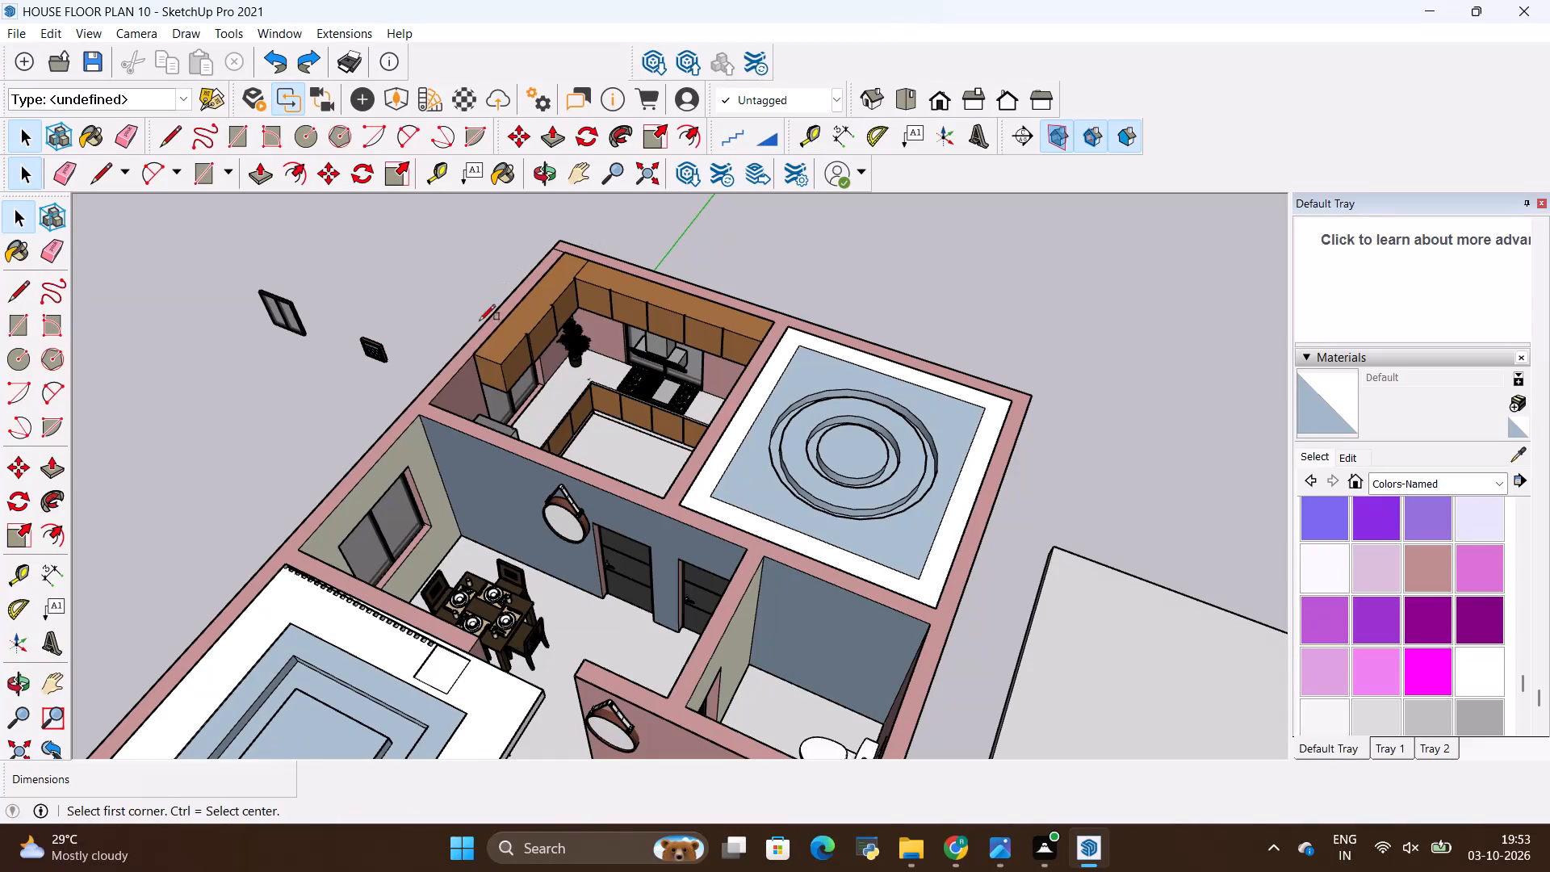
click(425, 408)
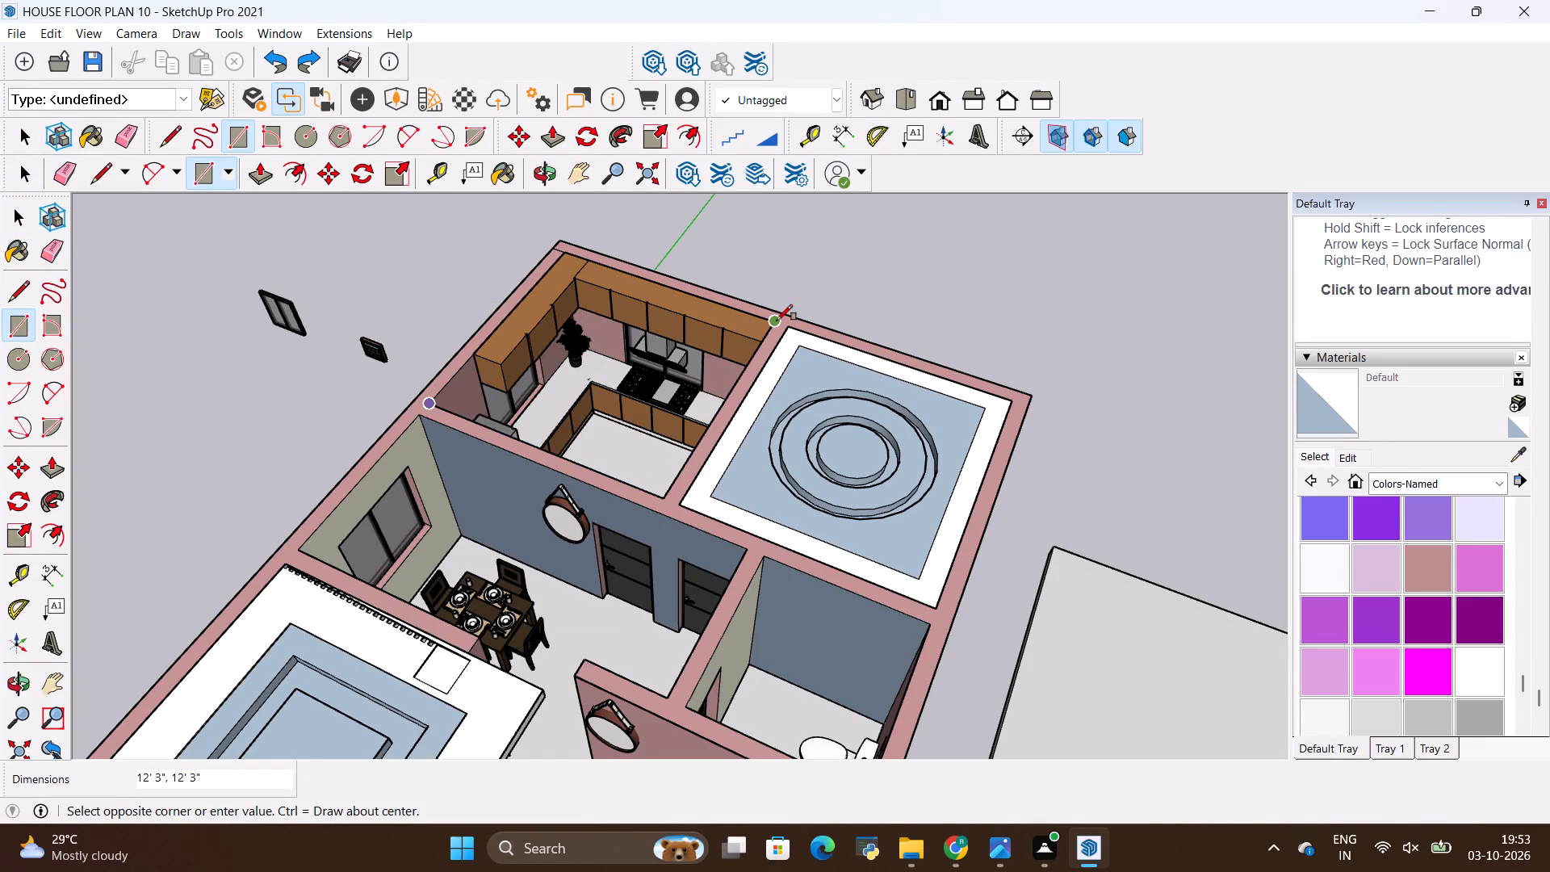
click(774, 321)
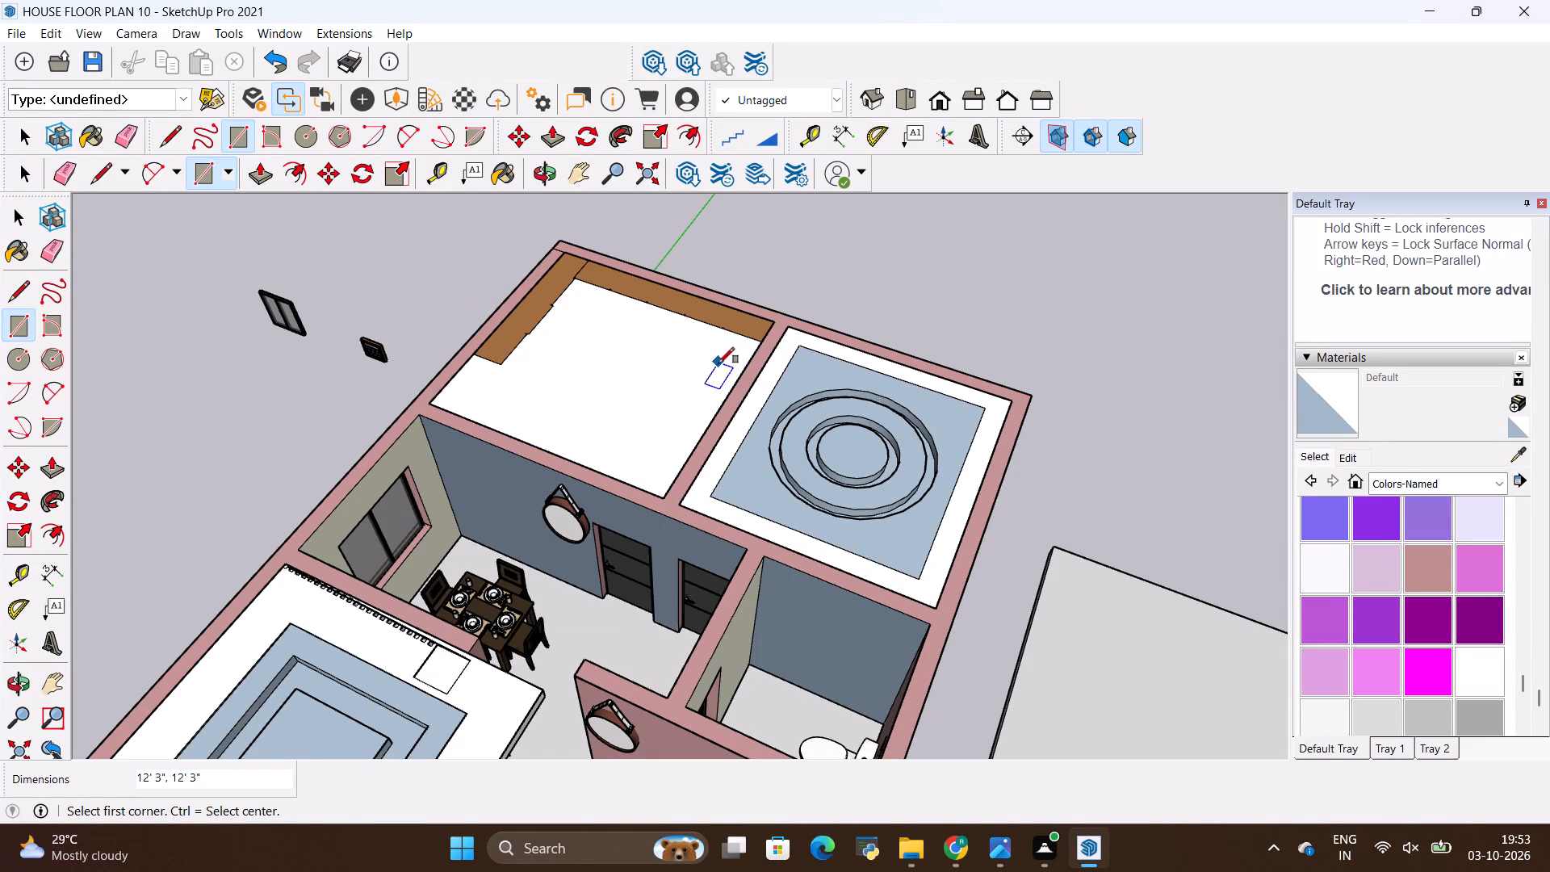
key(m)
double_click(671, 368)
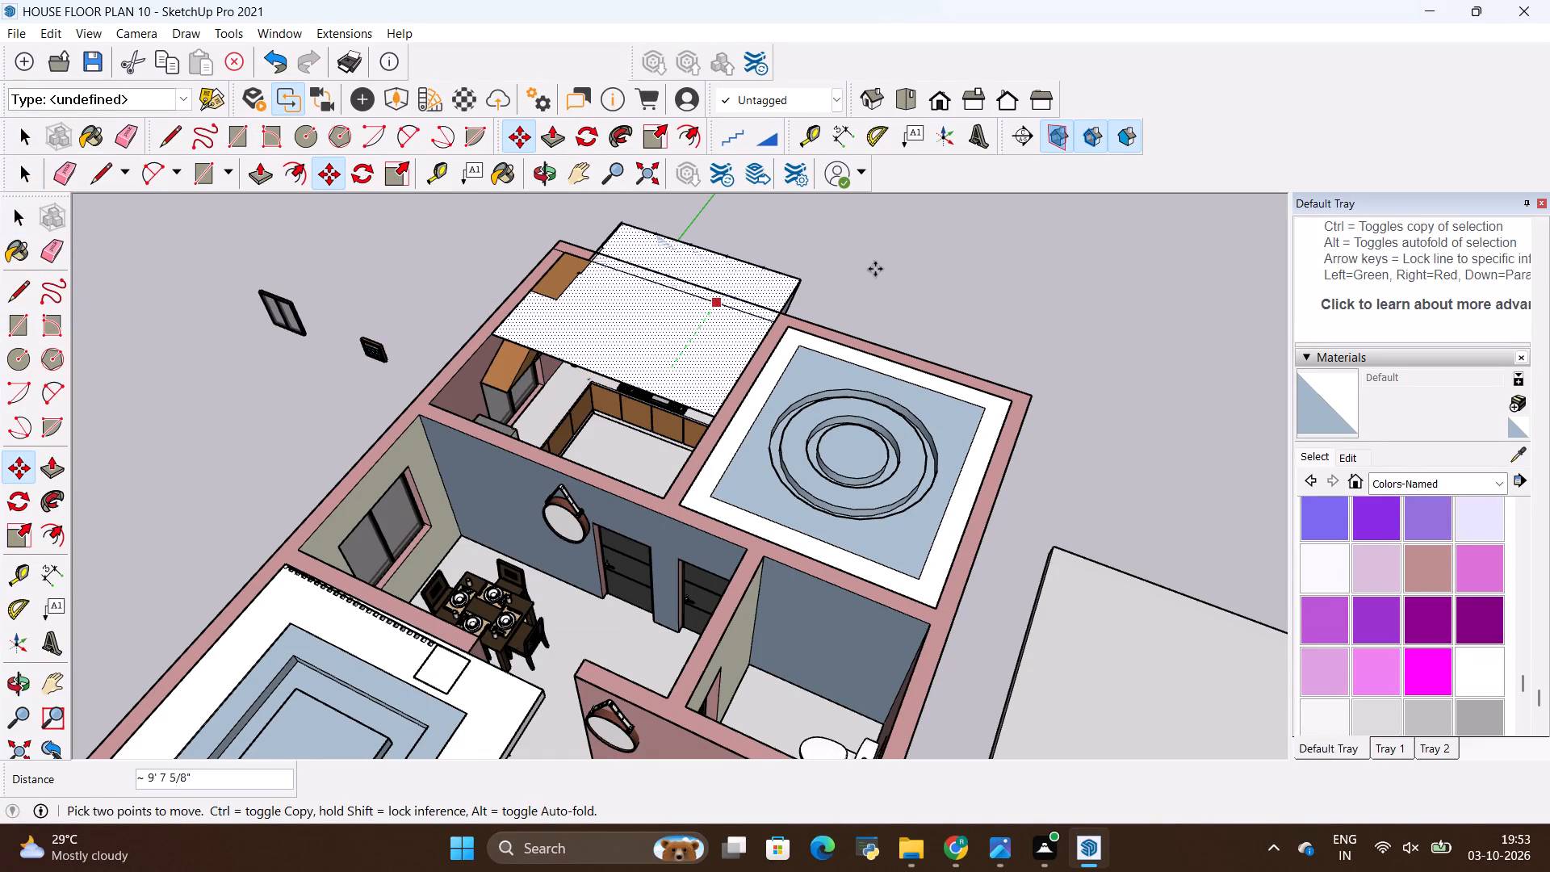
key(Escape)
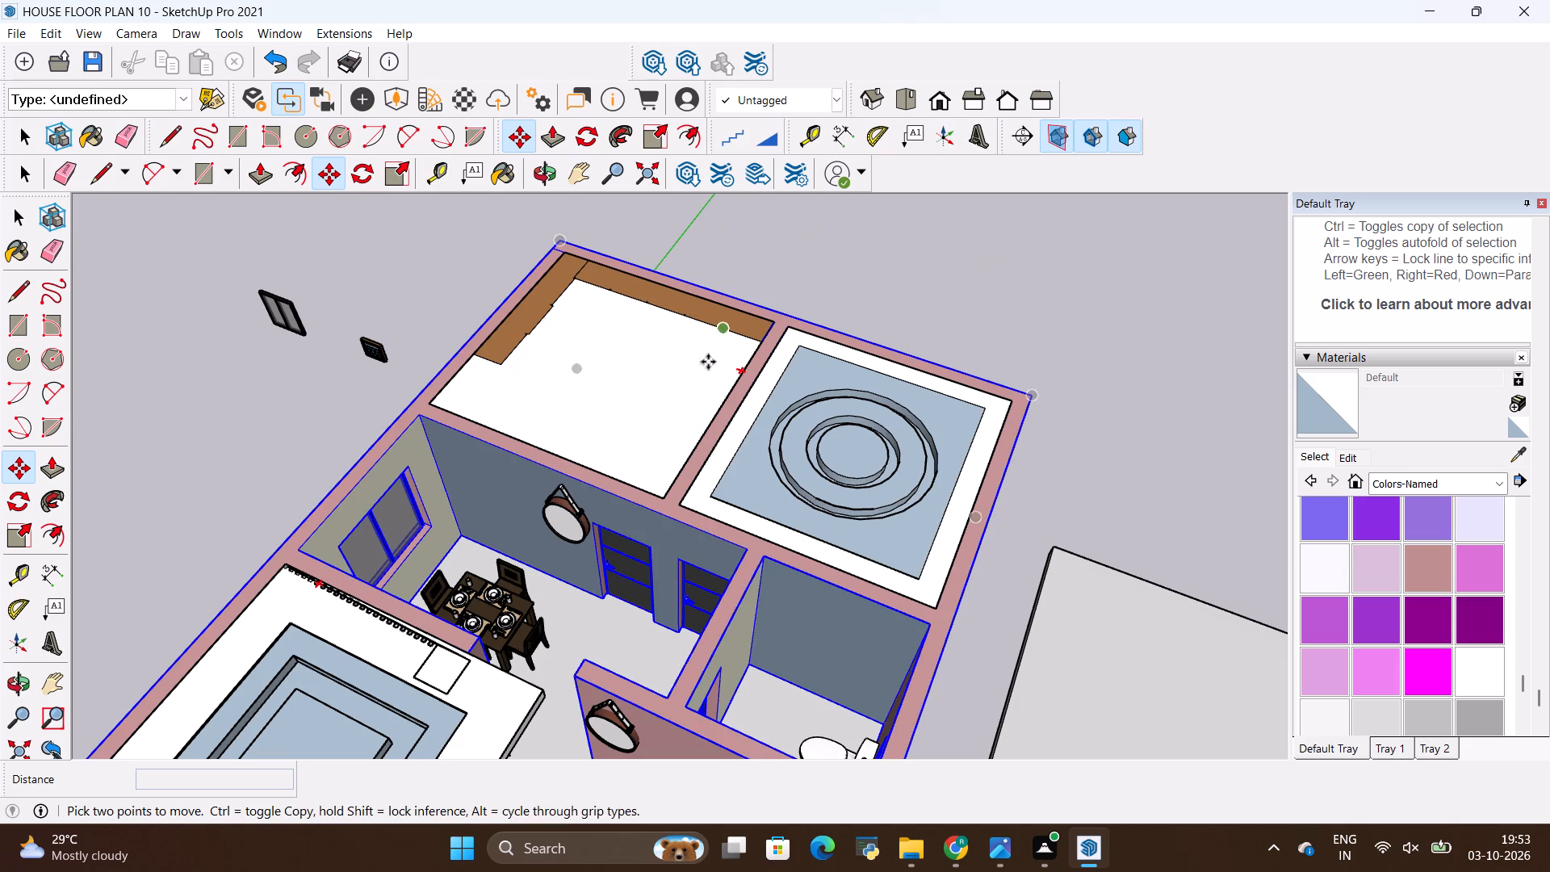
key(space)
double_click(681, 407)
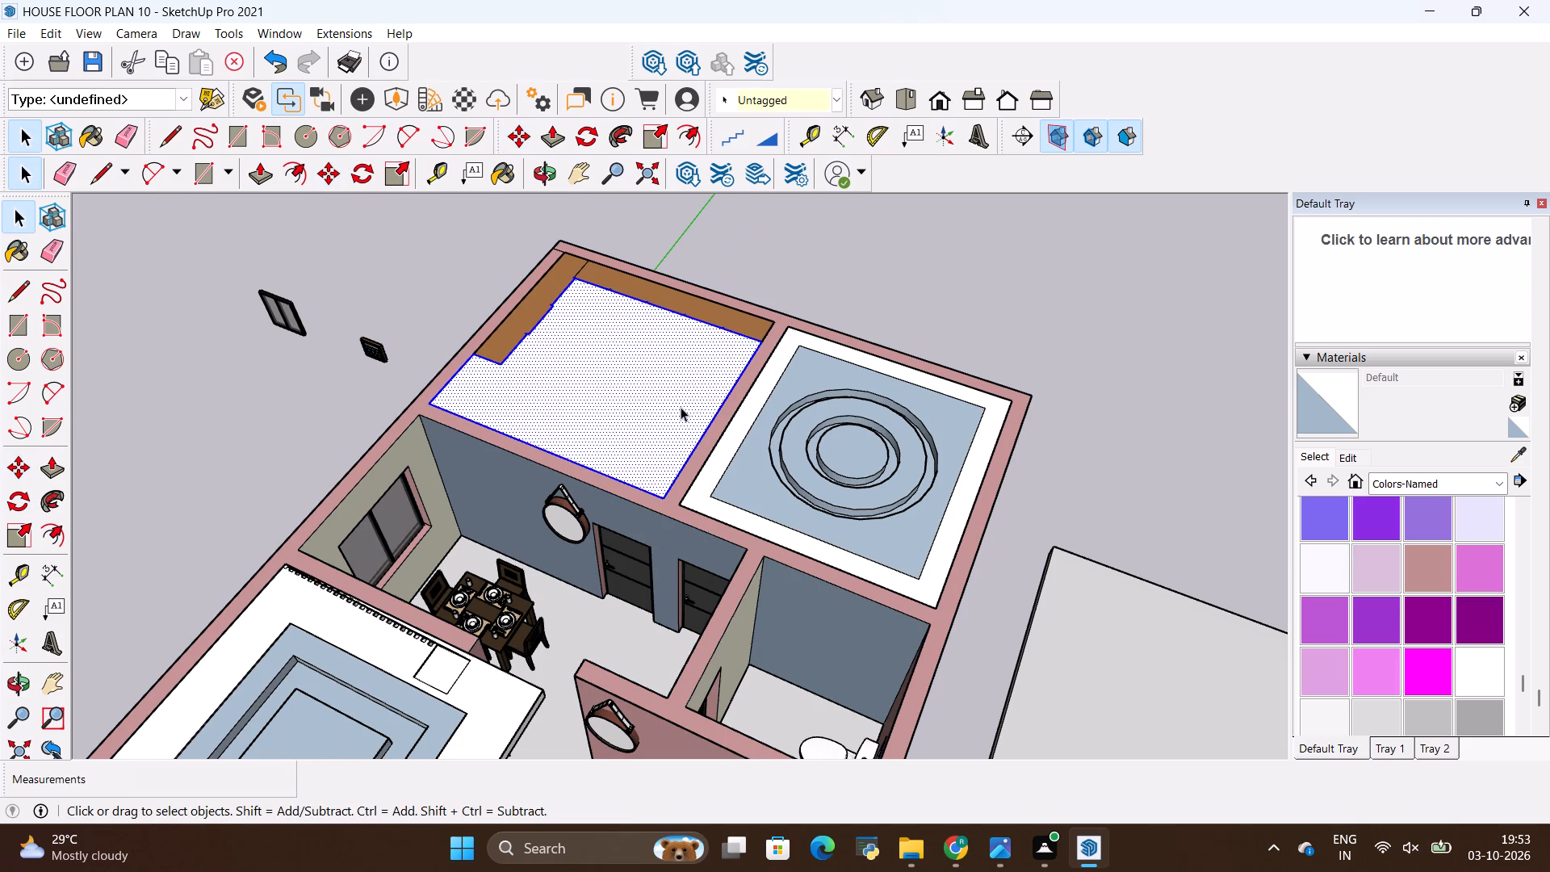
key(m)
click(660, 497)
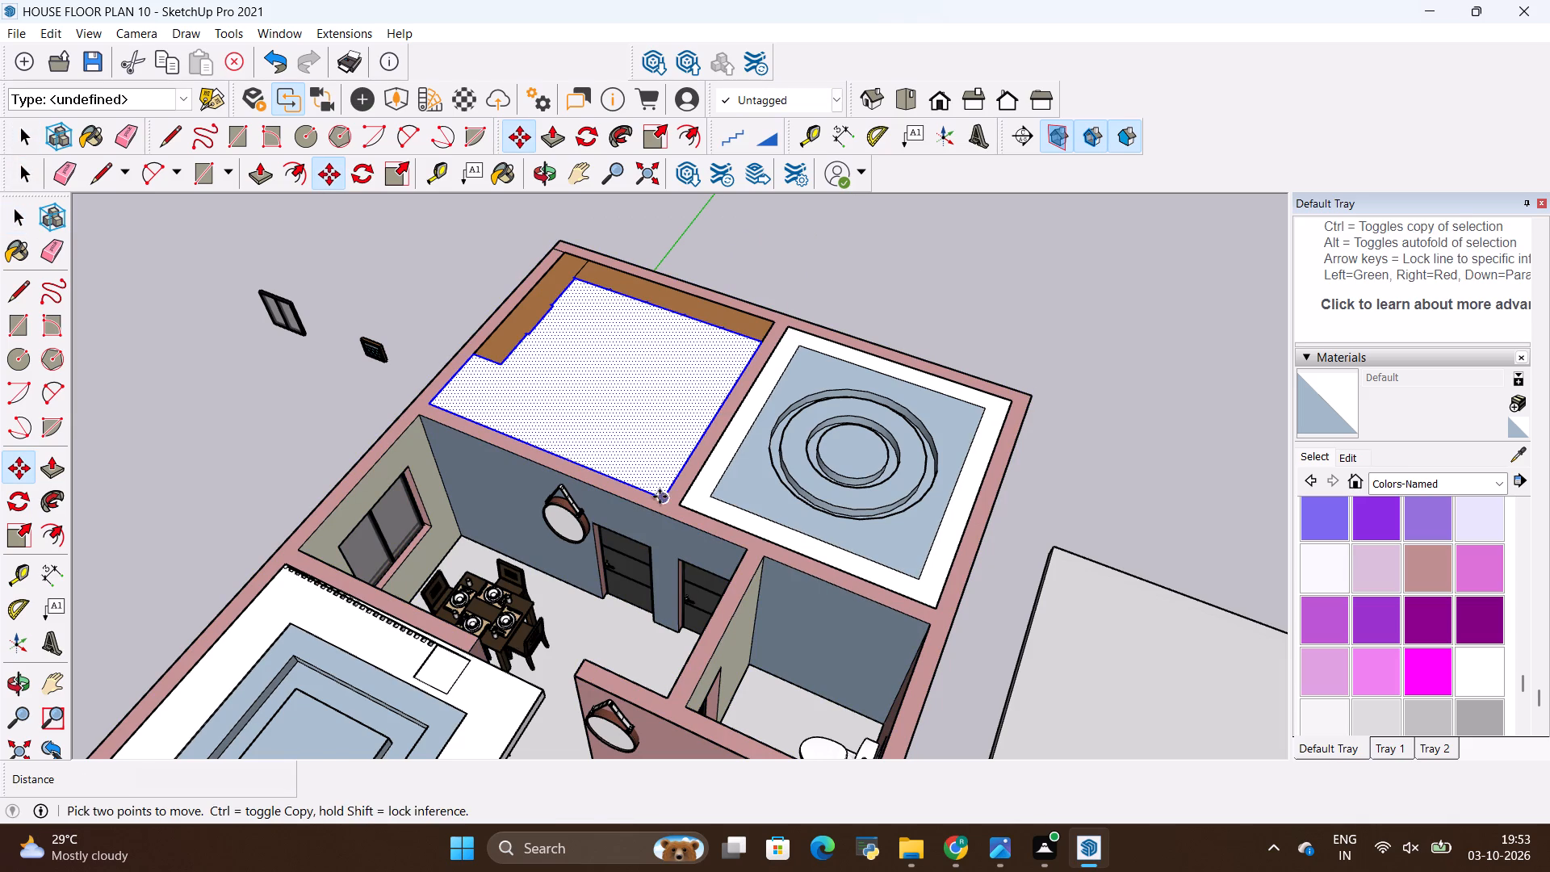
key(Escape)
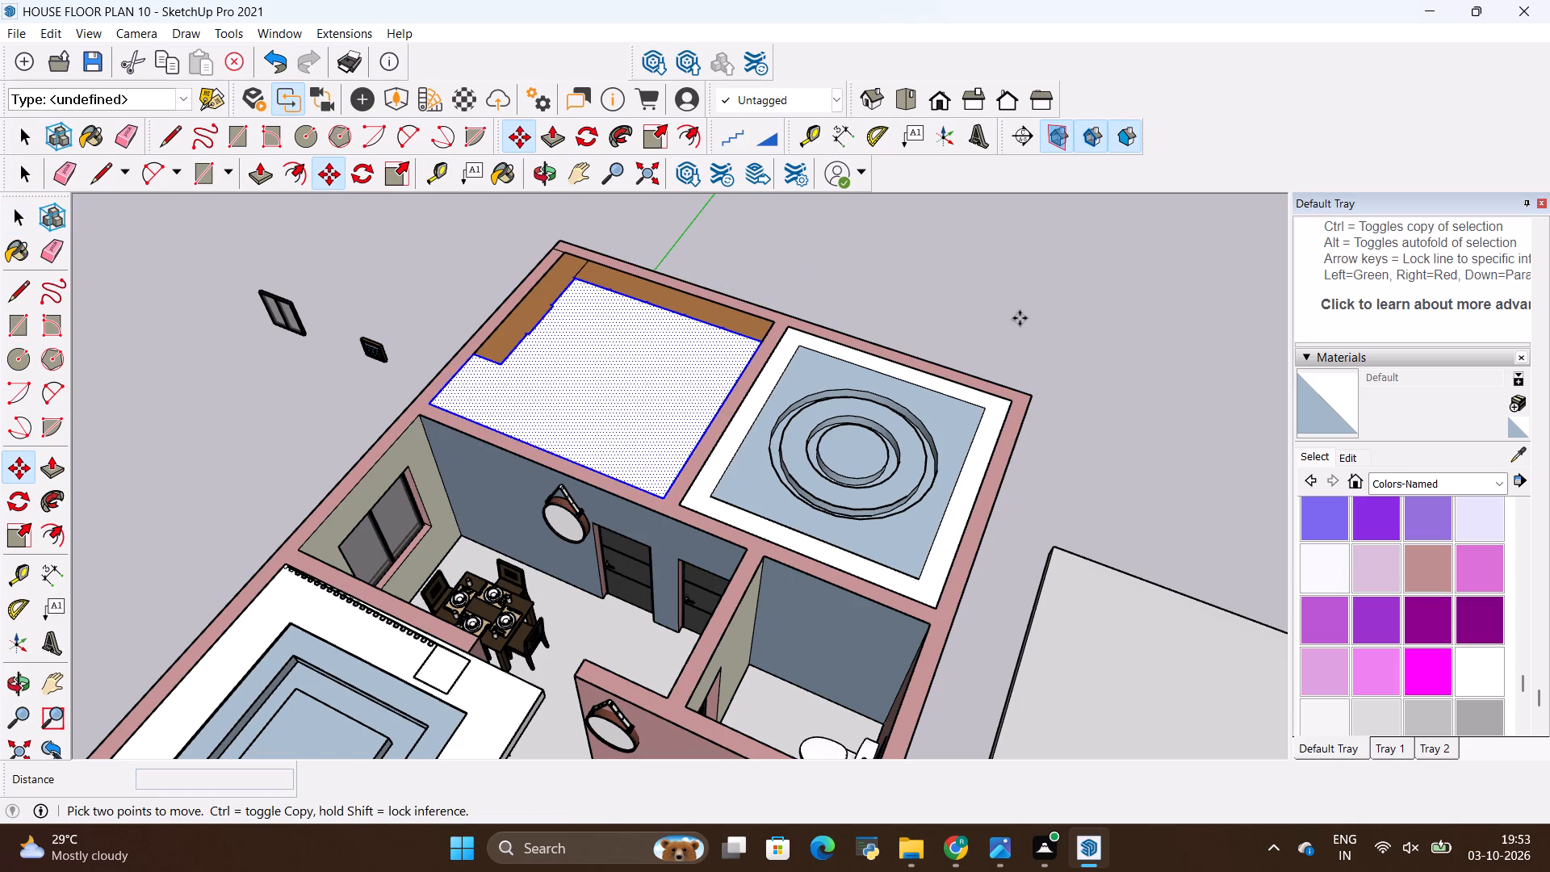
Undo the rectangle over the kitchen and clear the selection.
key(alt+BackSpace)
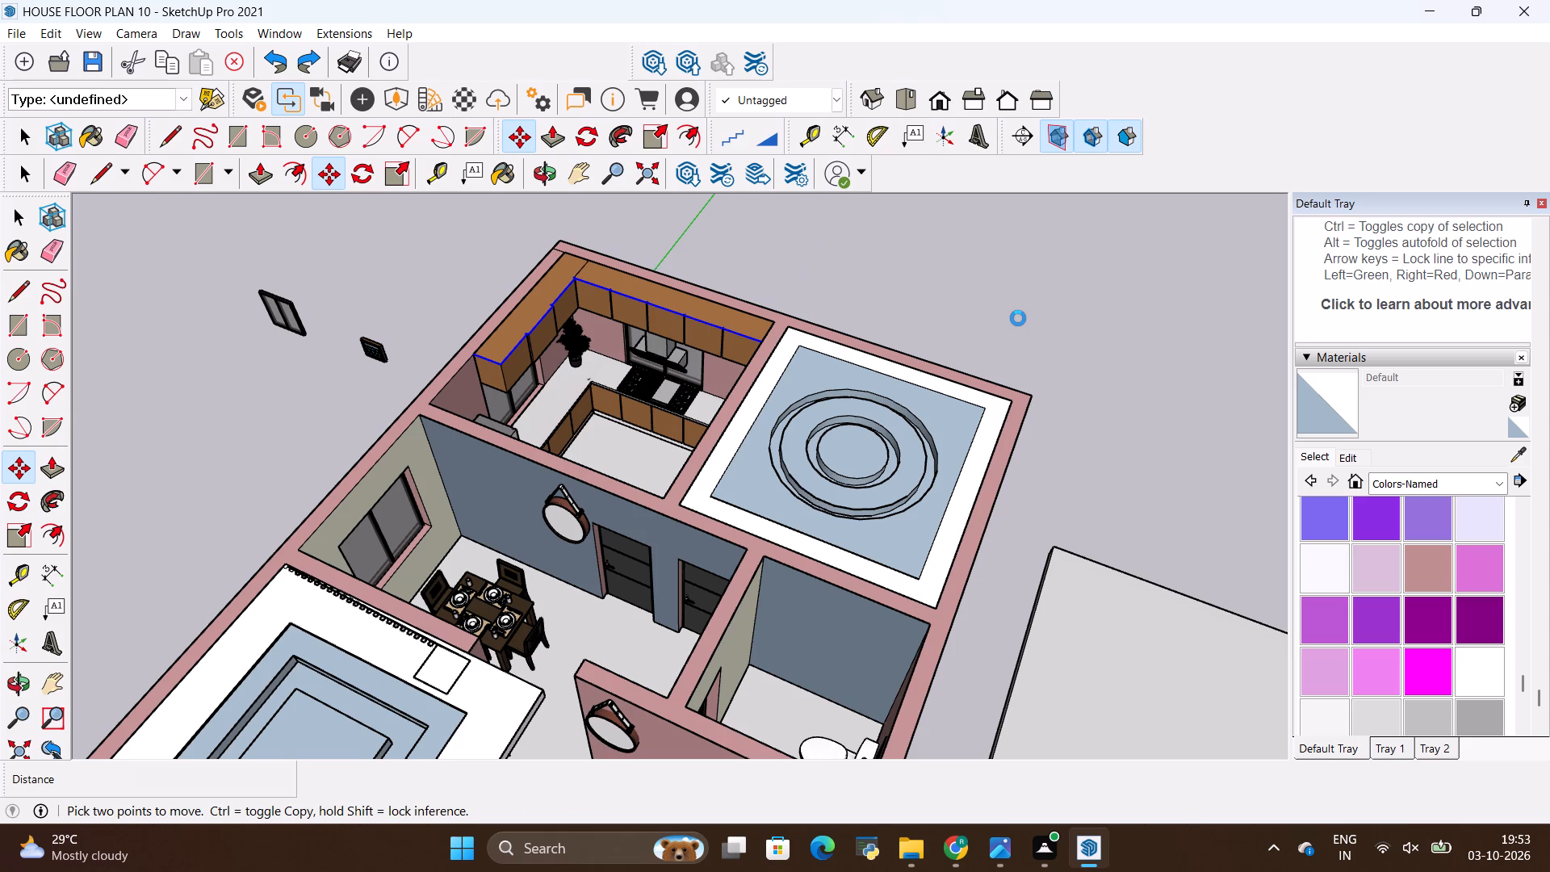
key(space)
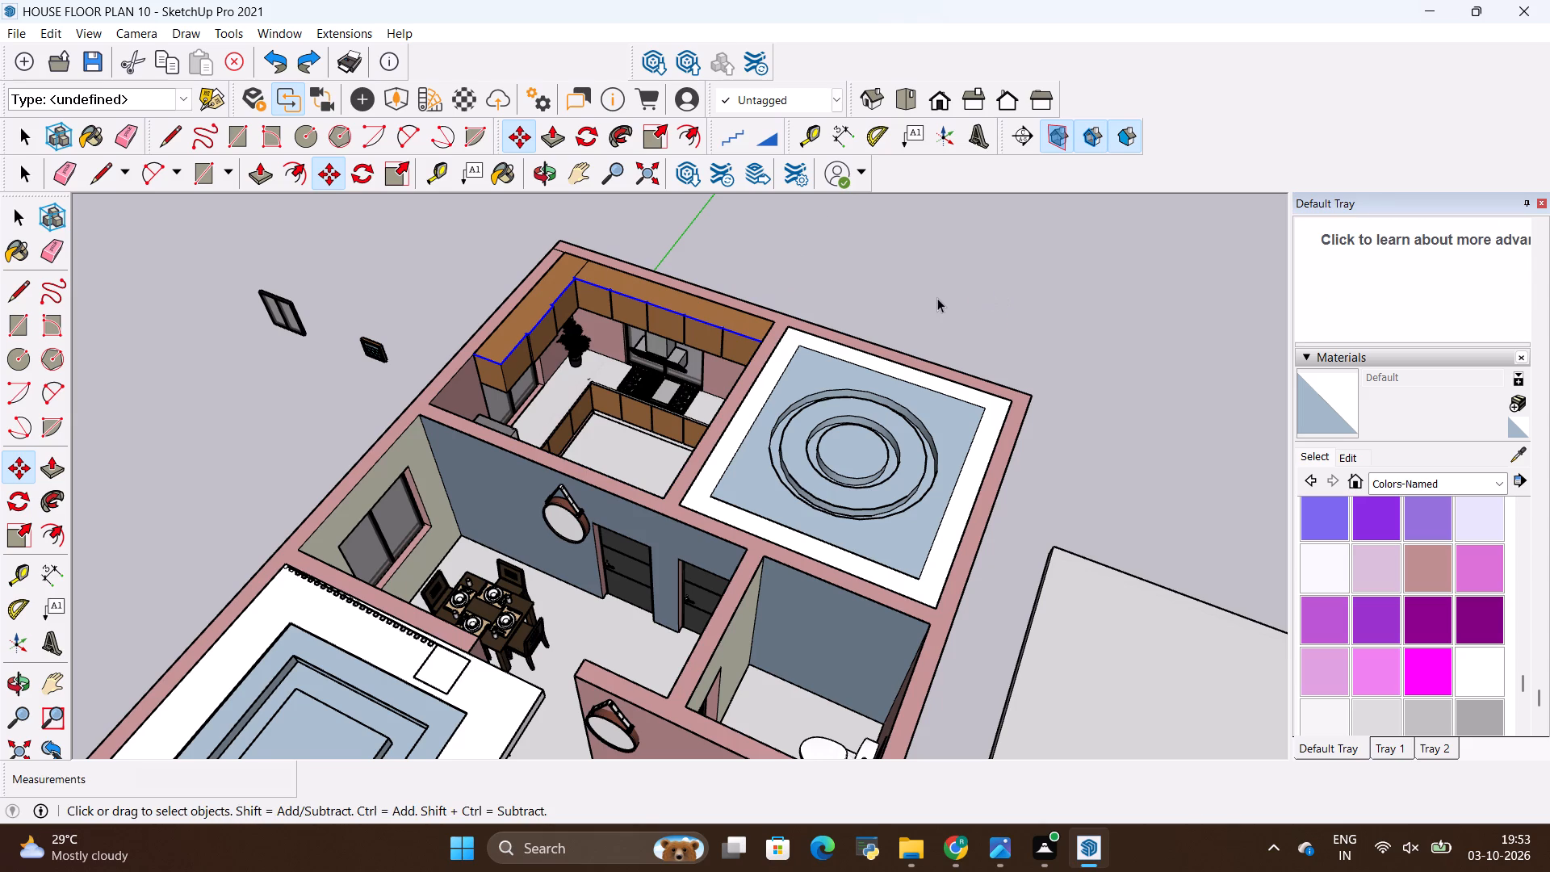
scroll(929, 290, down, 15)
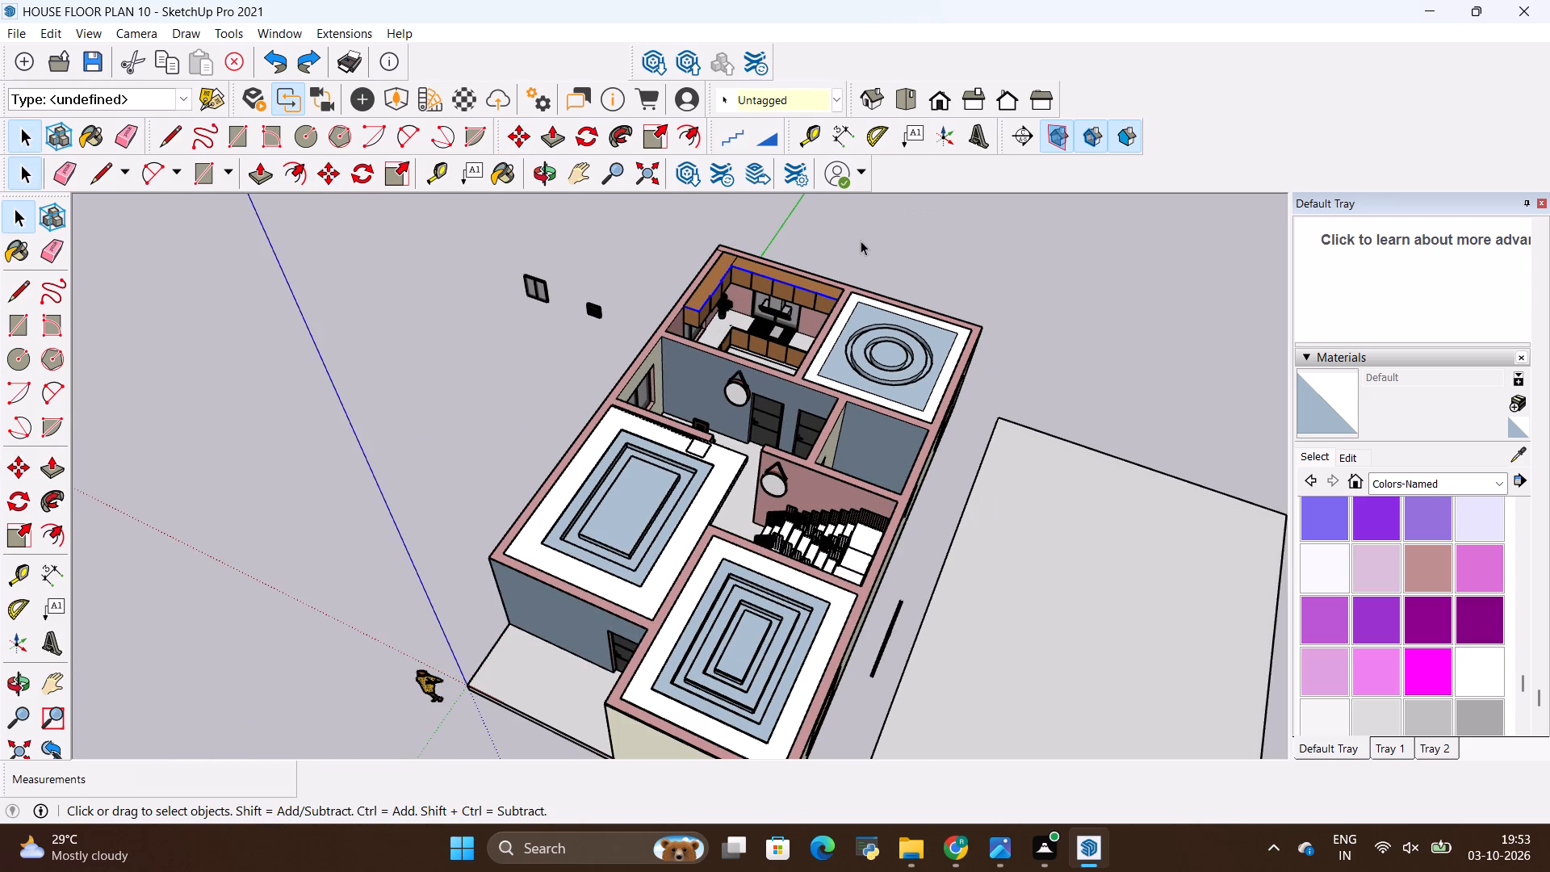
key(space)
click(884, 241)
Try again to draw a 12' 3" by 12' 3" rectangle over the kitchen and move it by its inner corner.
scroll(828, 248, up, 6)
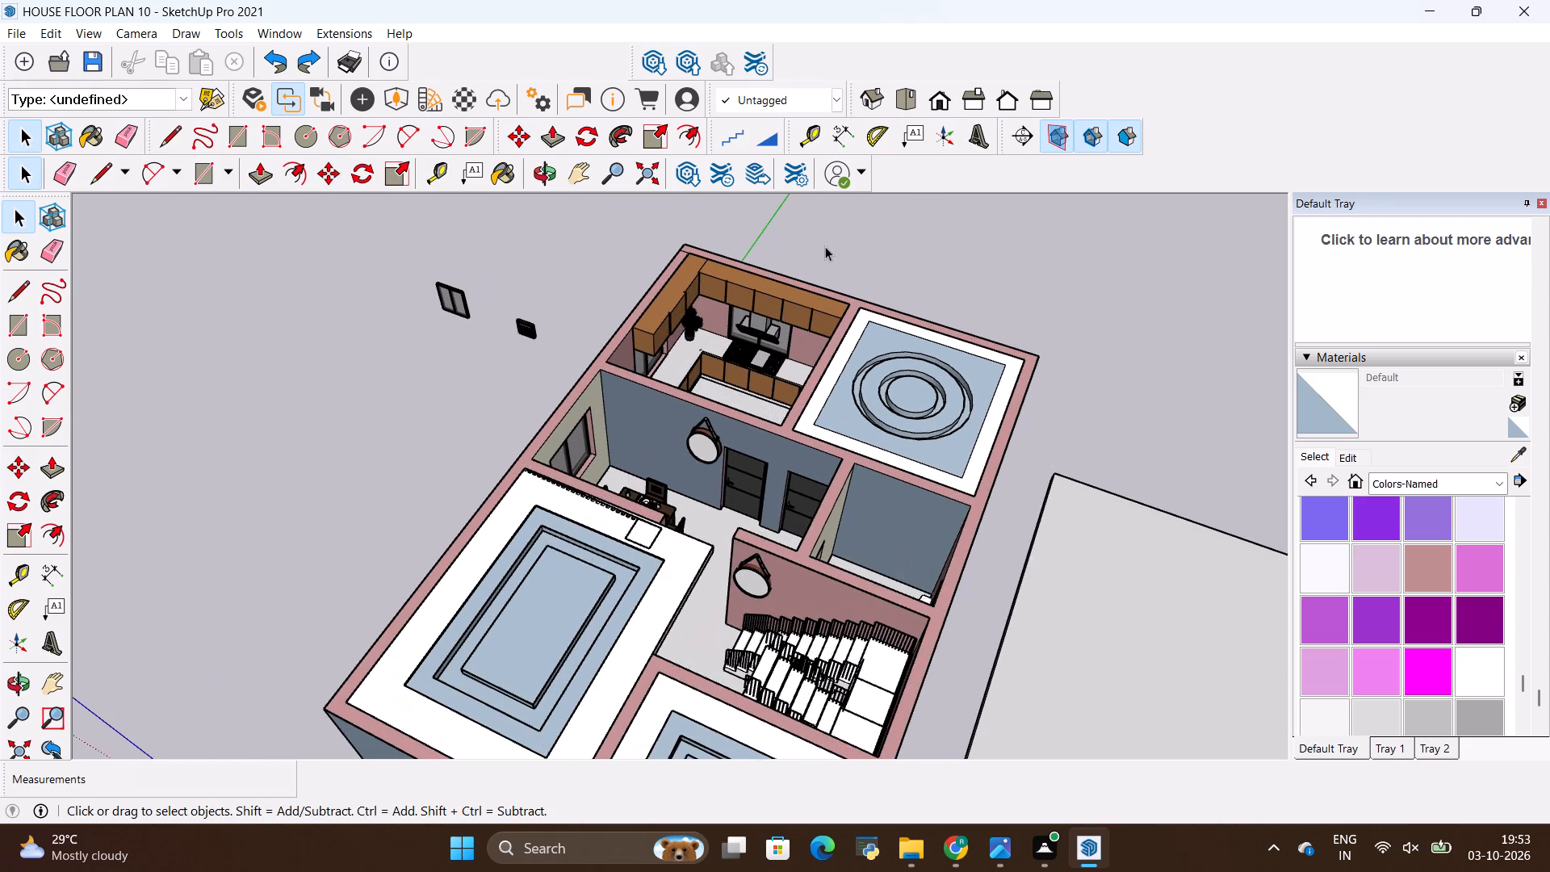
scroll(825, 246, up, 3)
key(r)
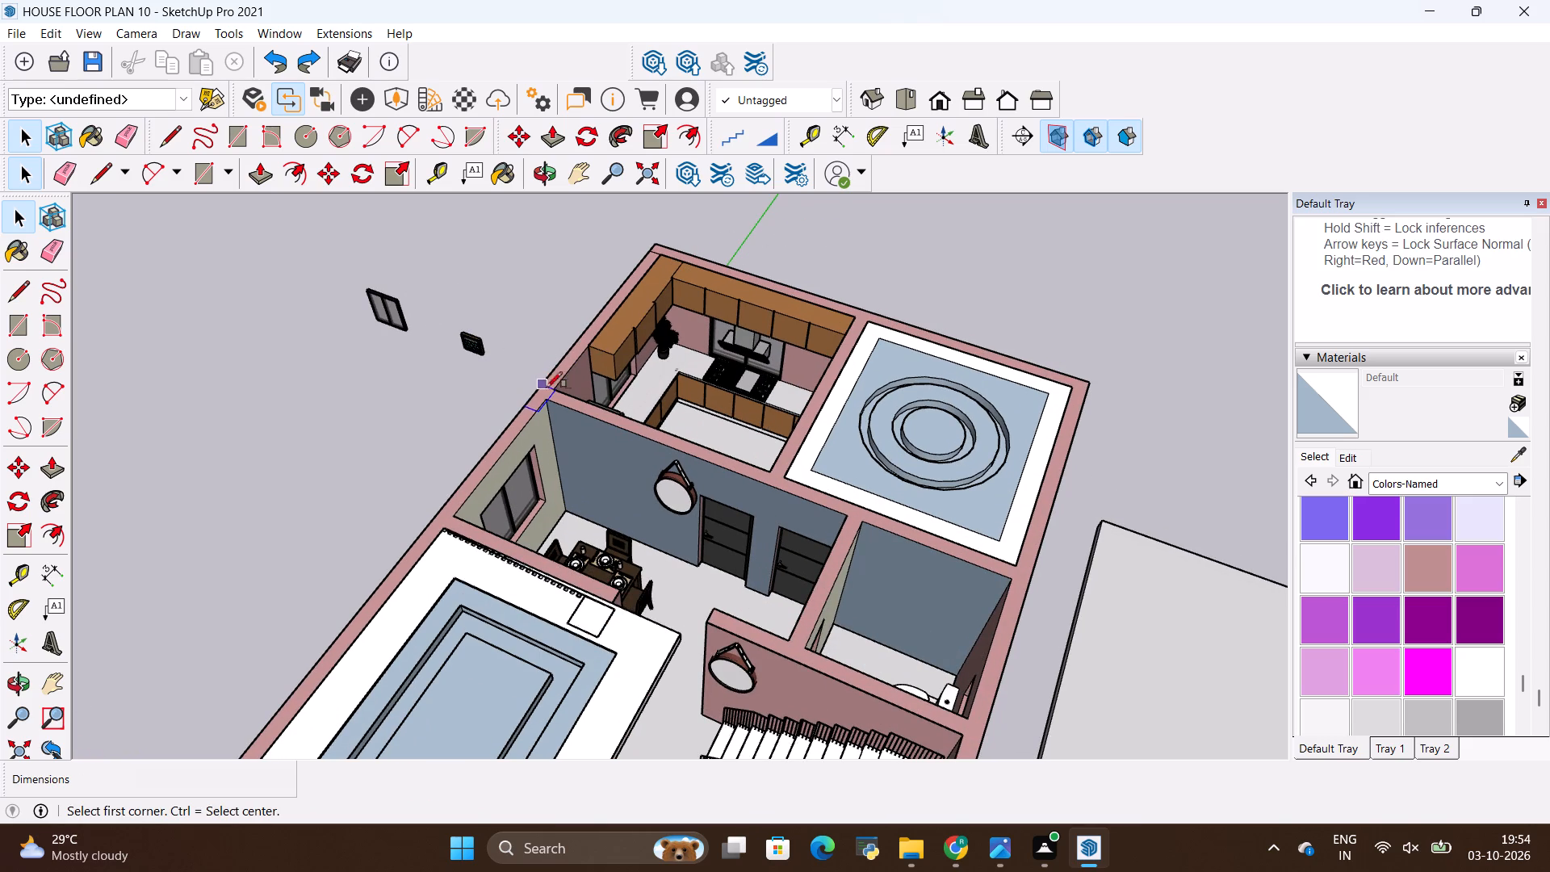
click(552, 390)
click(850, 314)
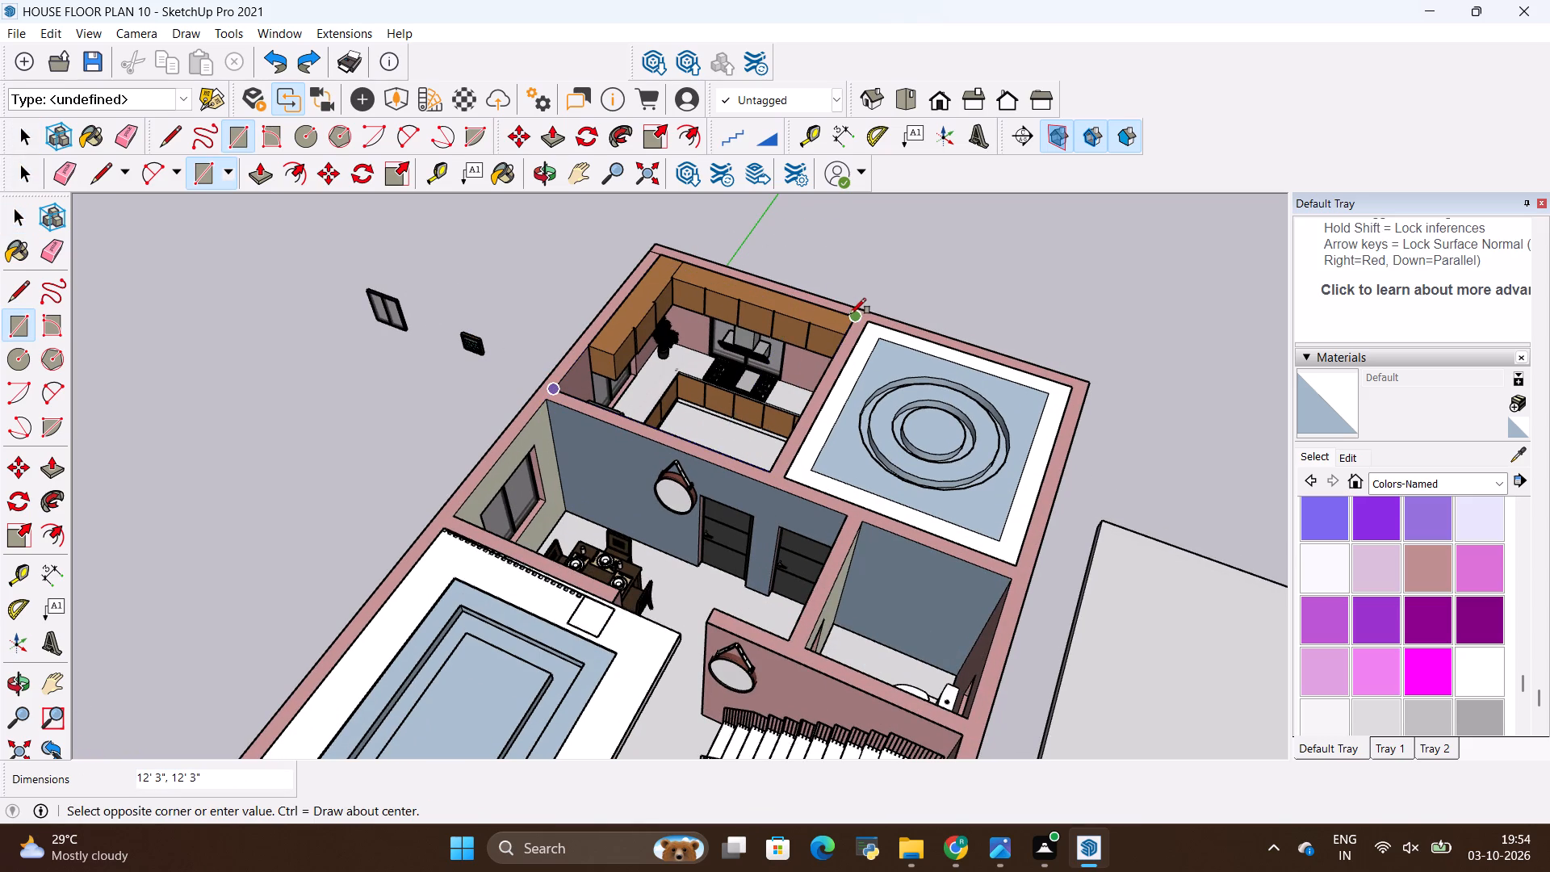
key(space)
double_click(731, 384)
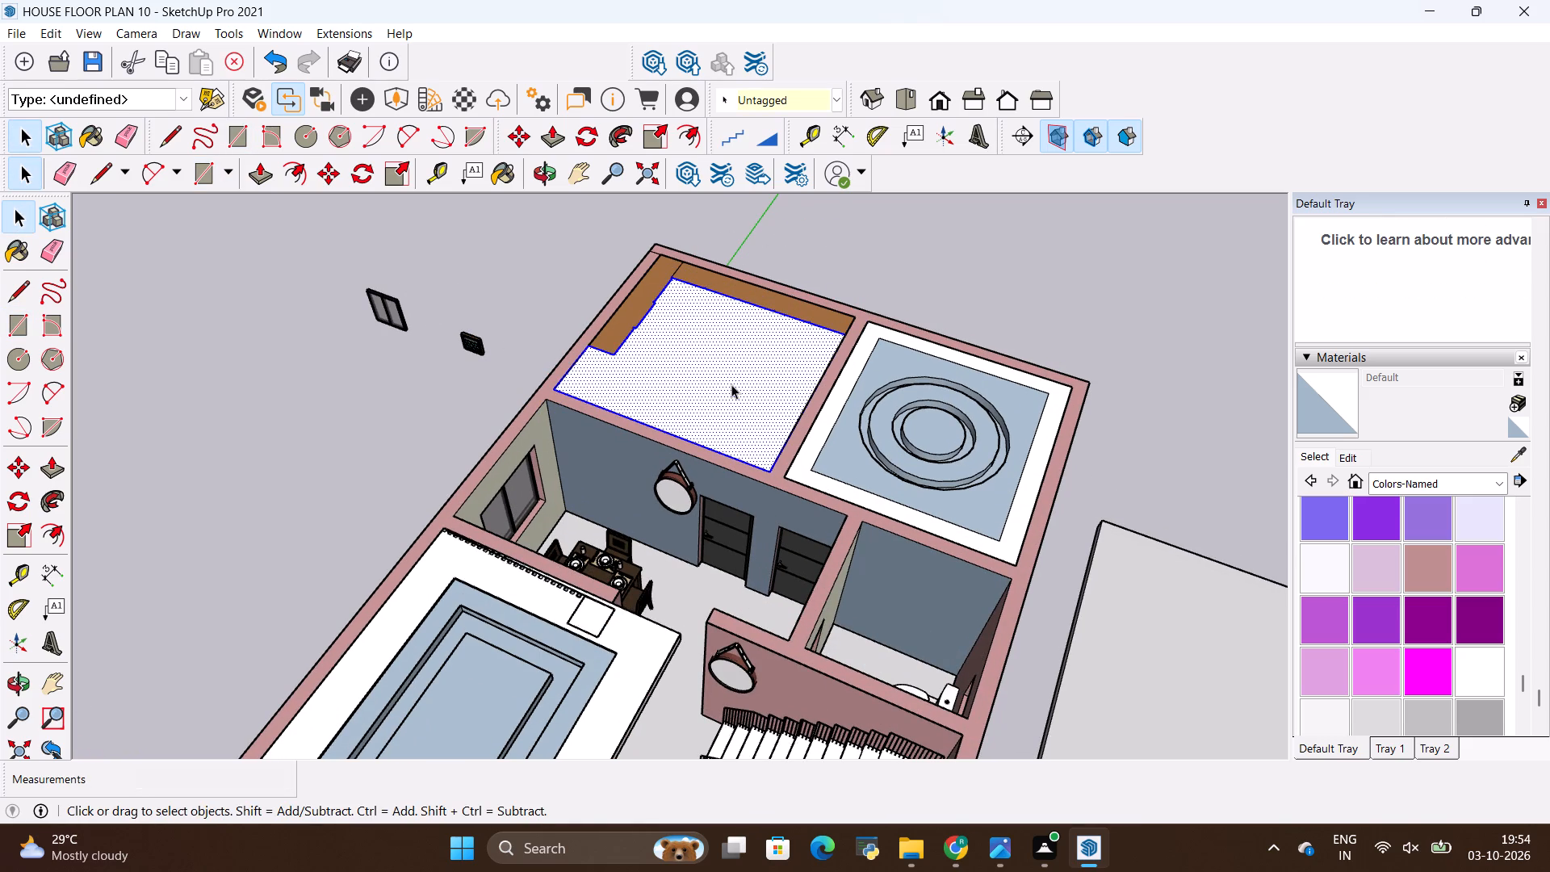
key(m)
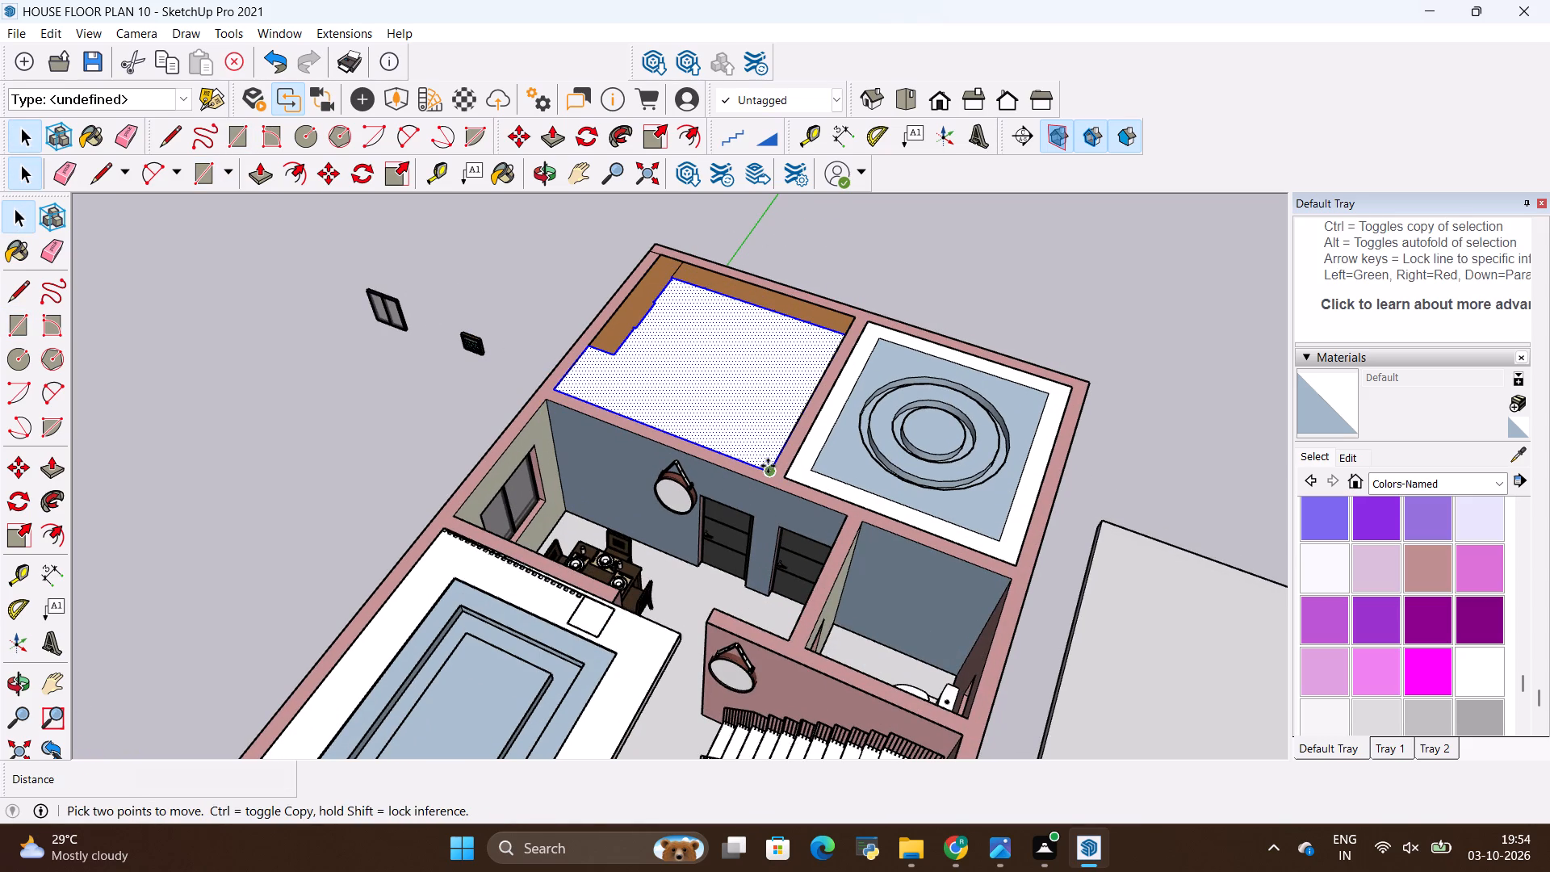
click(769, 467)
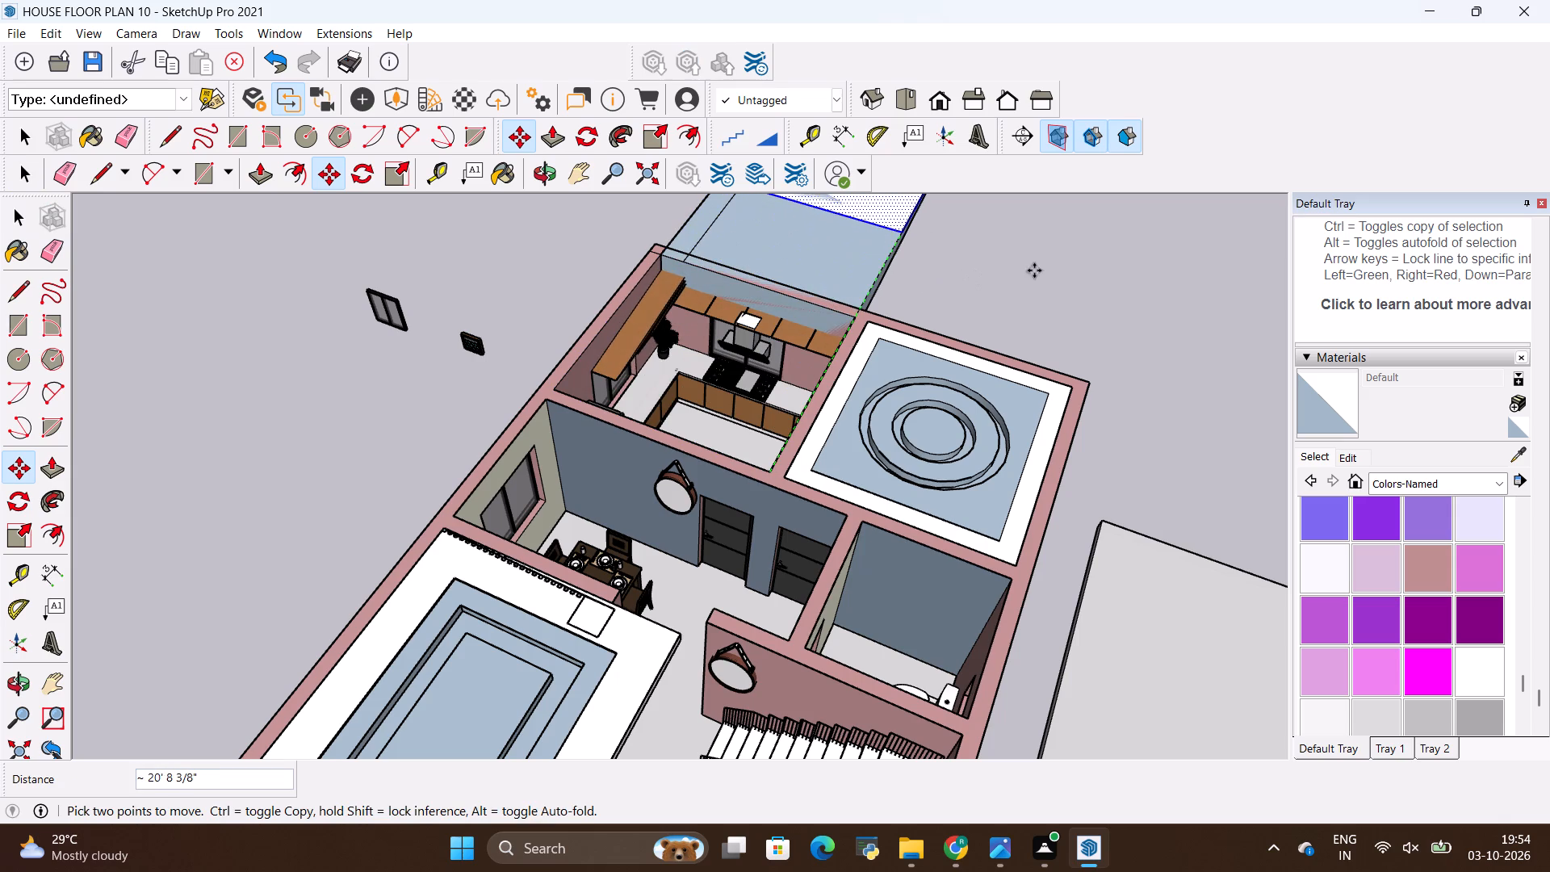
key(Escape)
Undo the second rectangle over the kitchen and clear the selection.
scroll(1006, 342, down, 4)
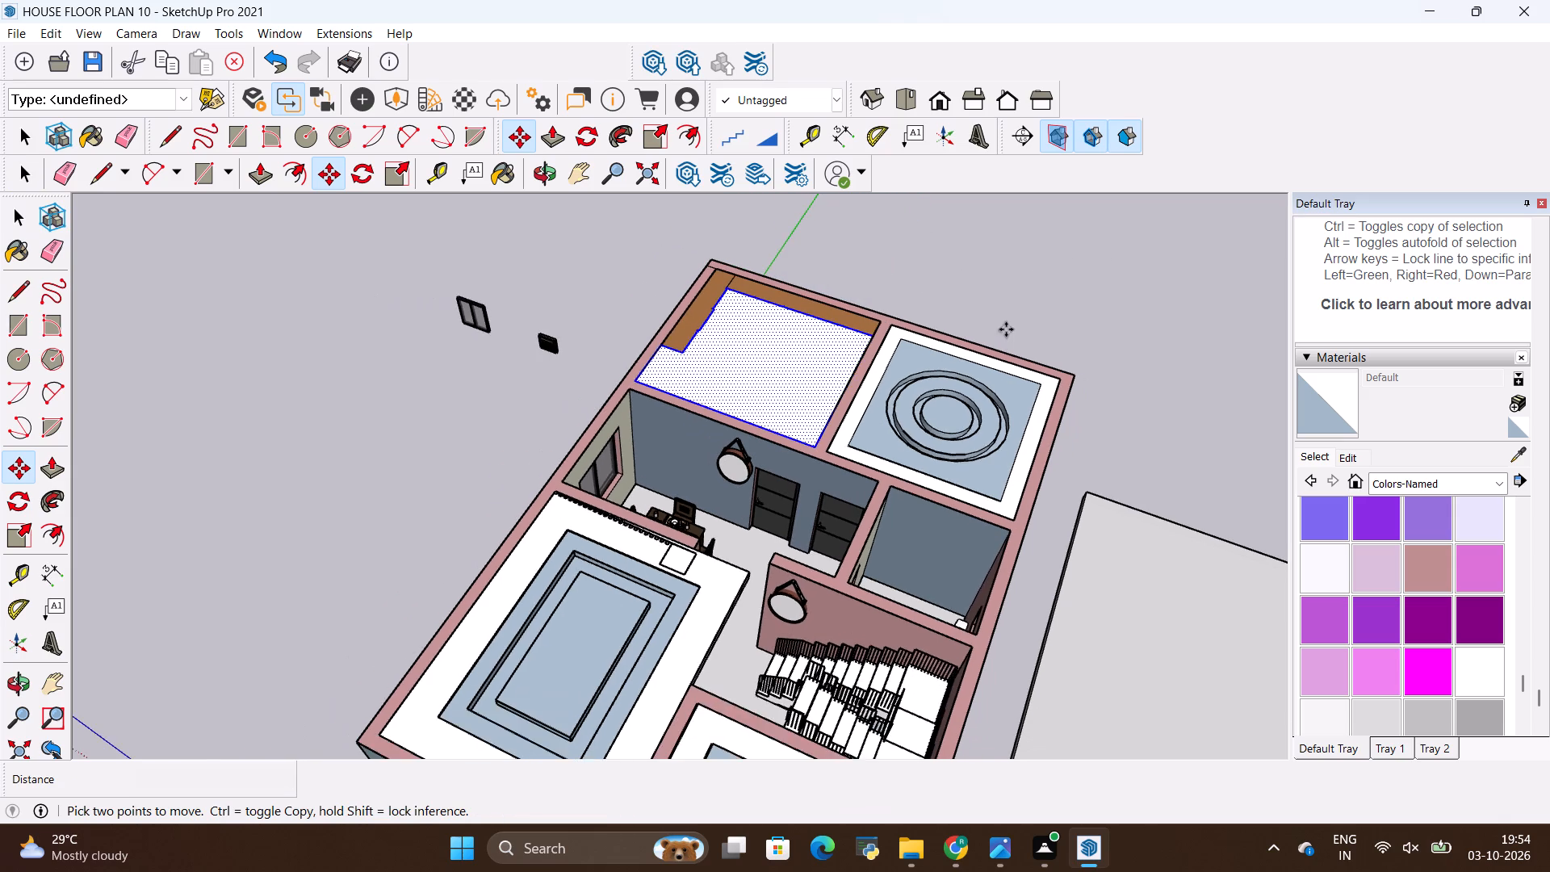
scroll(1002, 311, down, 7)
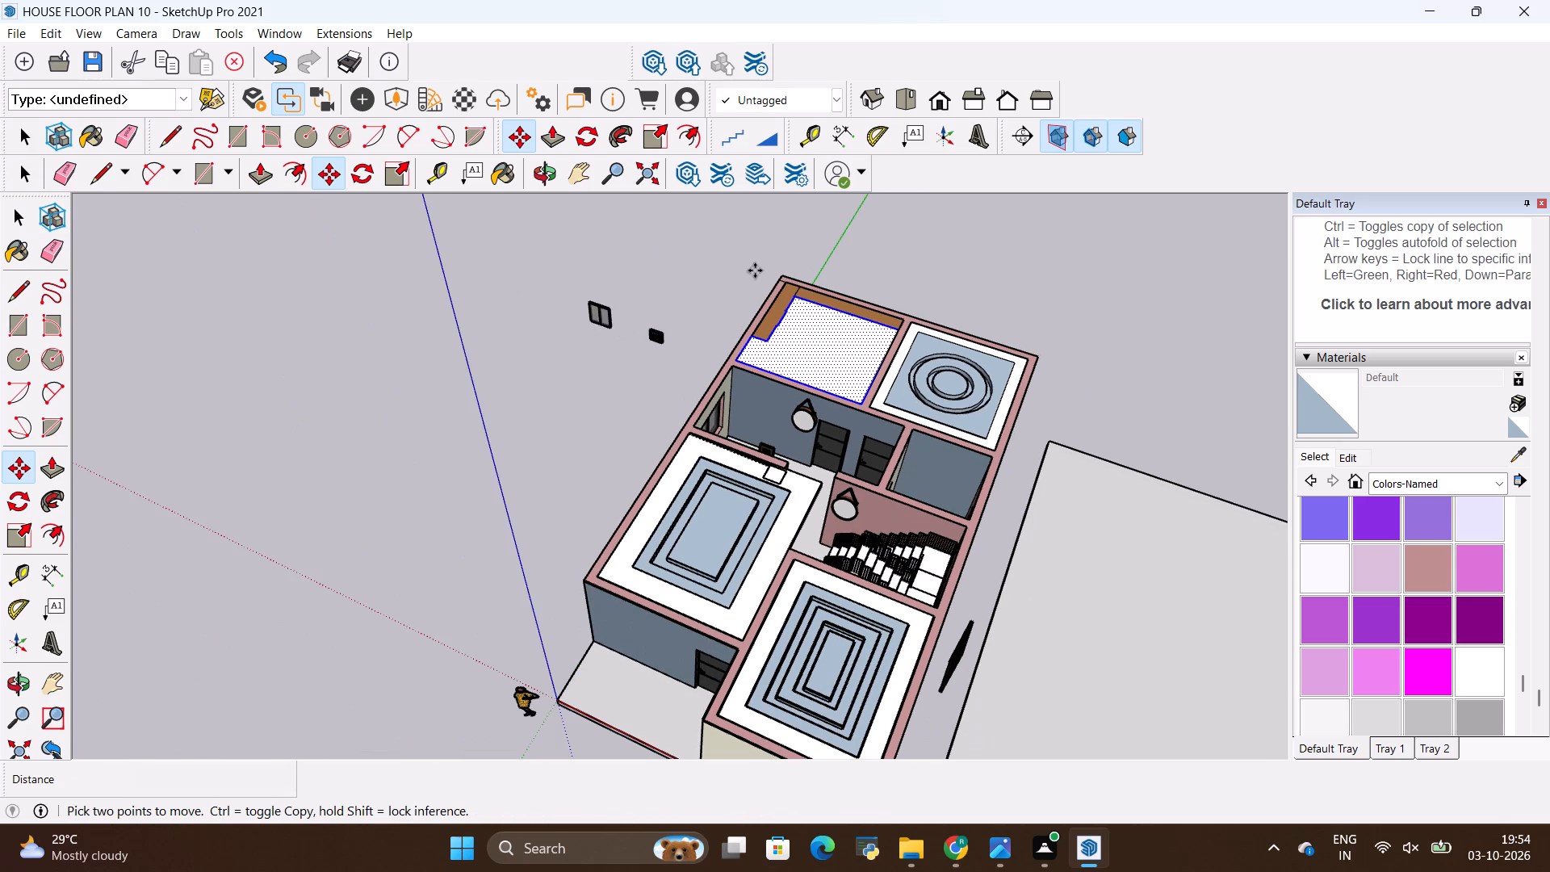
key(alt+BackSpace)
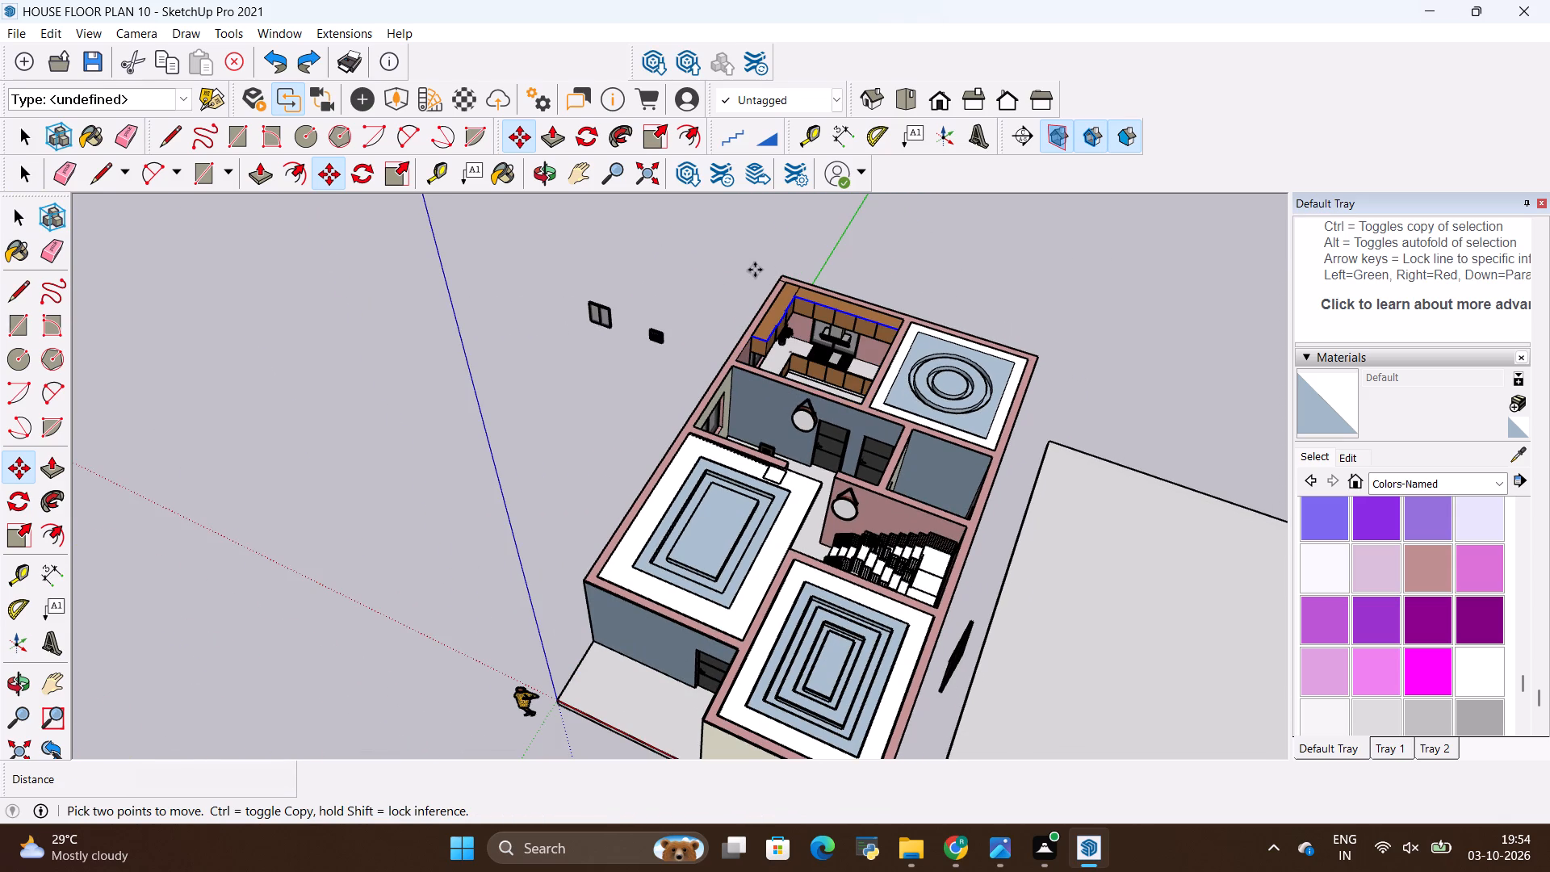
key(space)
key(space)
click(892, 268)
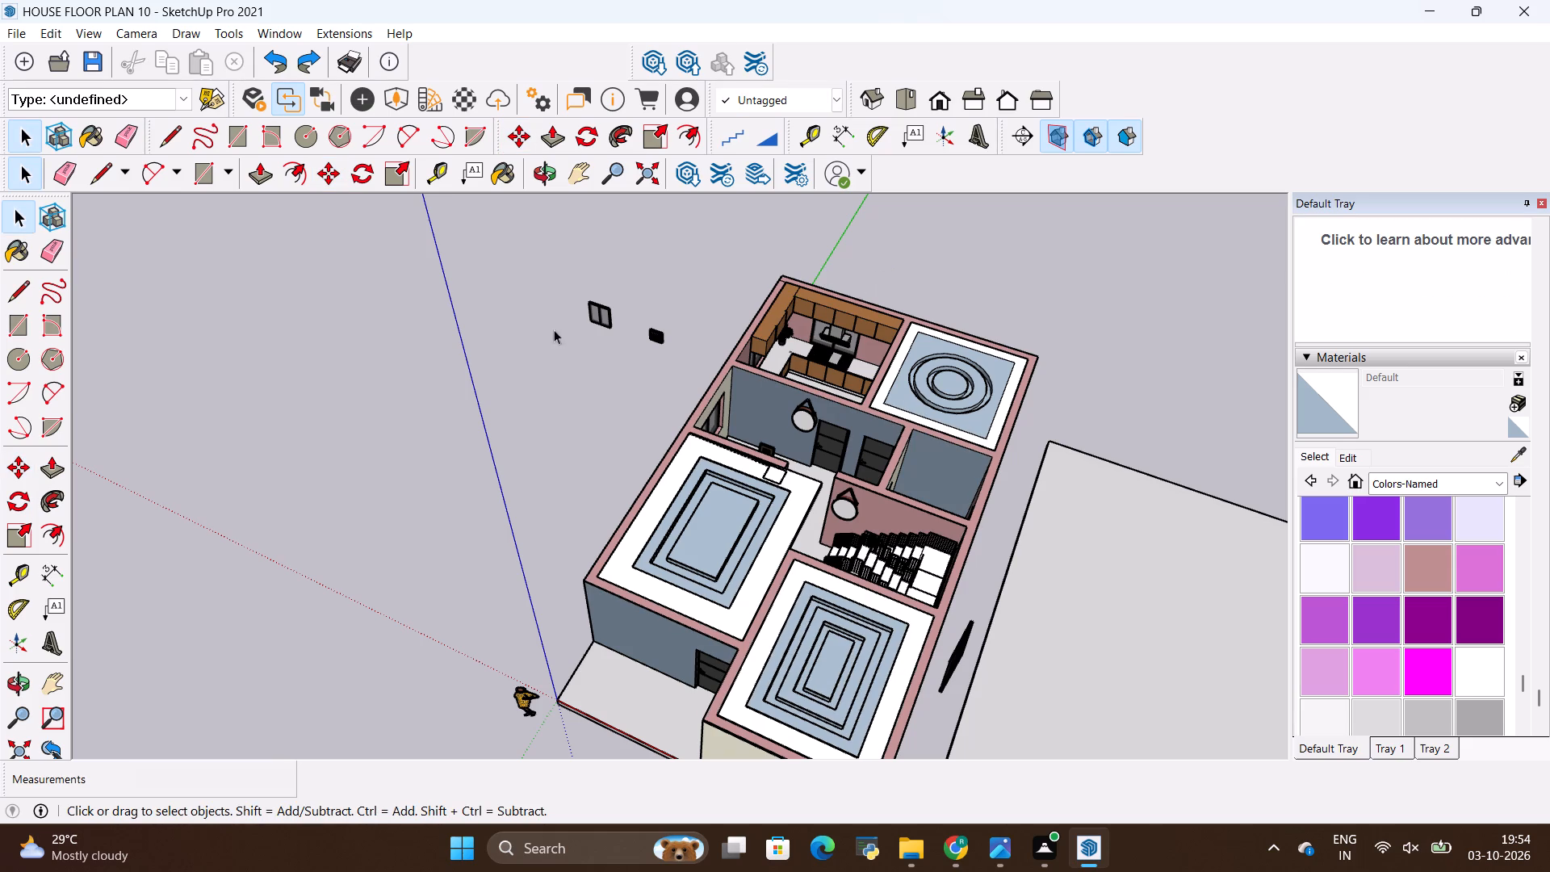
Examine the whole house from the window side, the front and above, checking the open rooms and the entrance porch.
scroll(542, 325, down, 3)
middle_drag(558, 331, 918, 282)
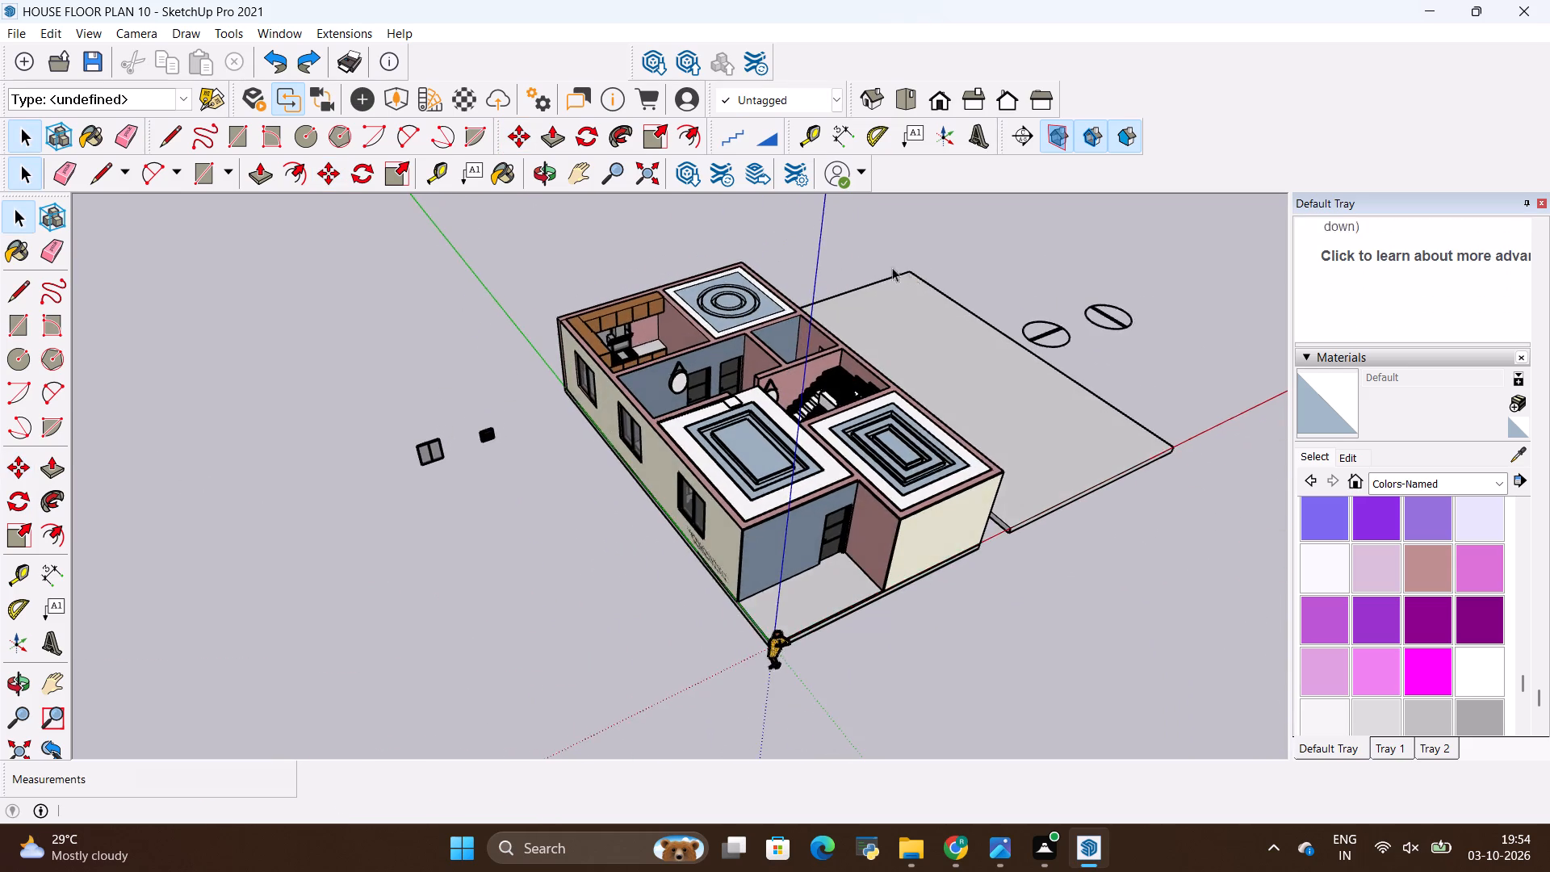
scroll(693, 255, up, 10)
scroll(693, 255, down, 2)
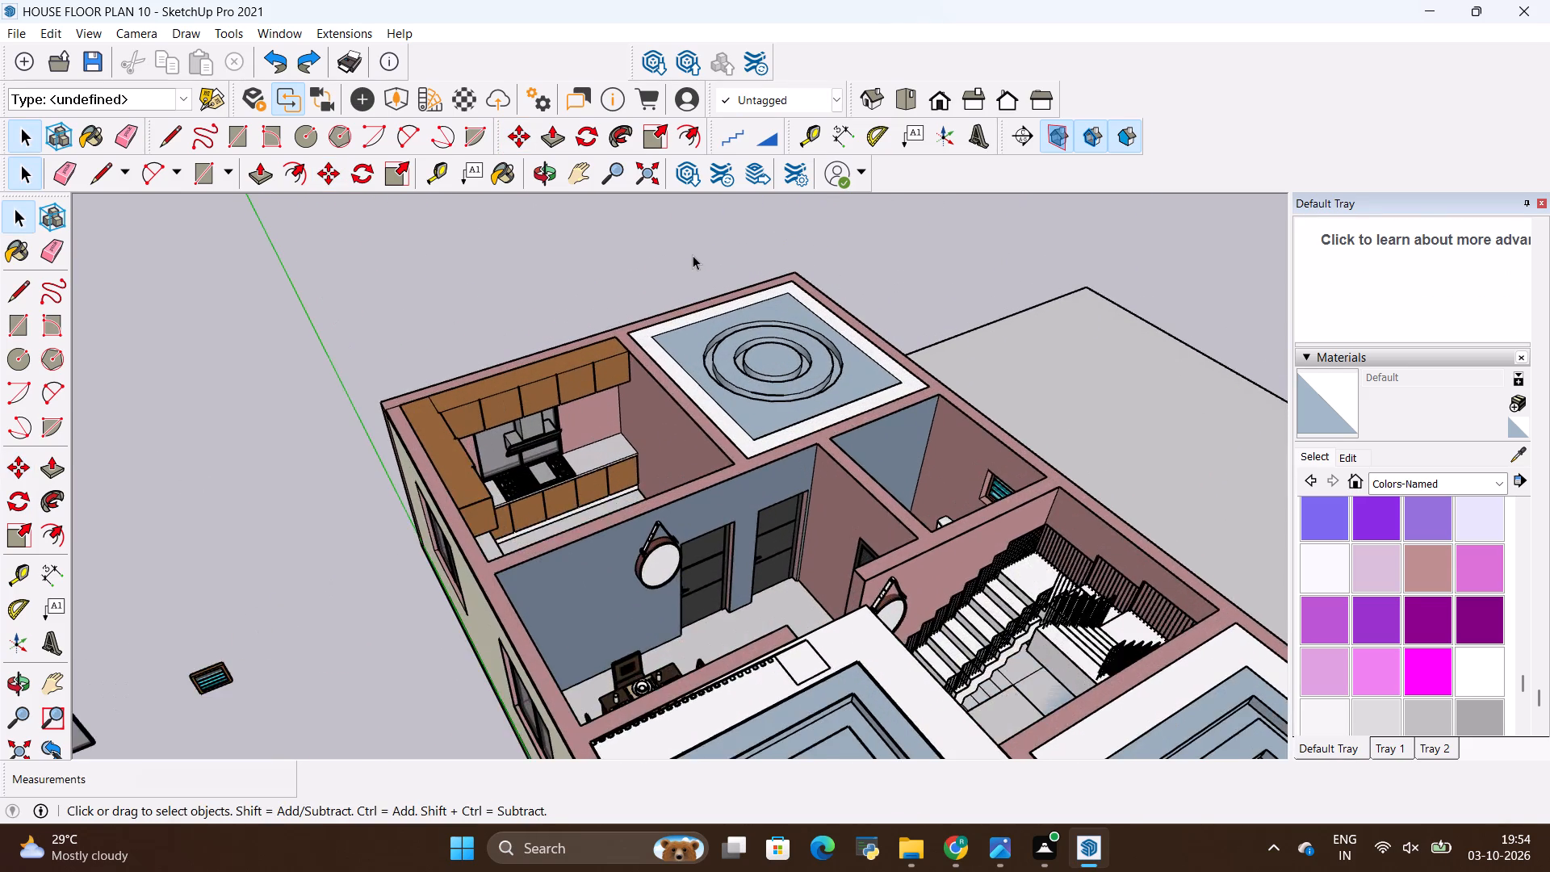
scroll(693, 255, down, 3)
middle_drag(687, 371, 628, 265)
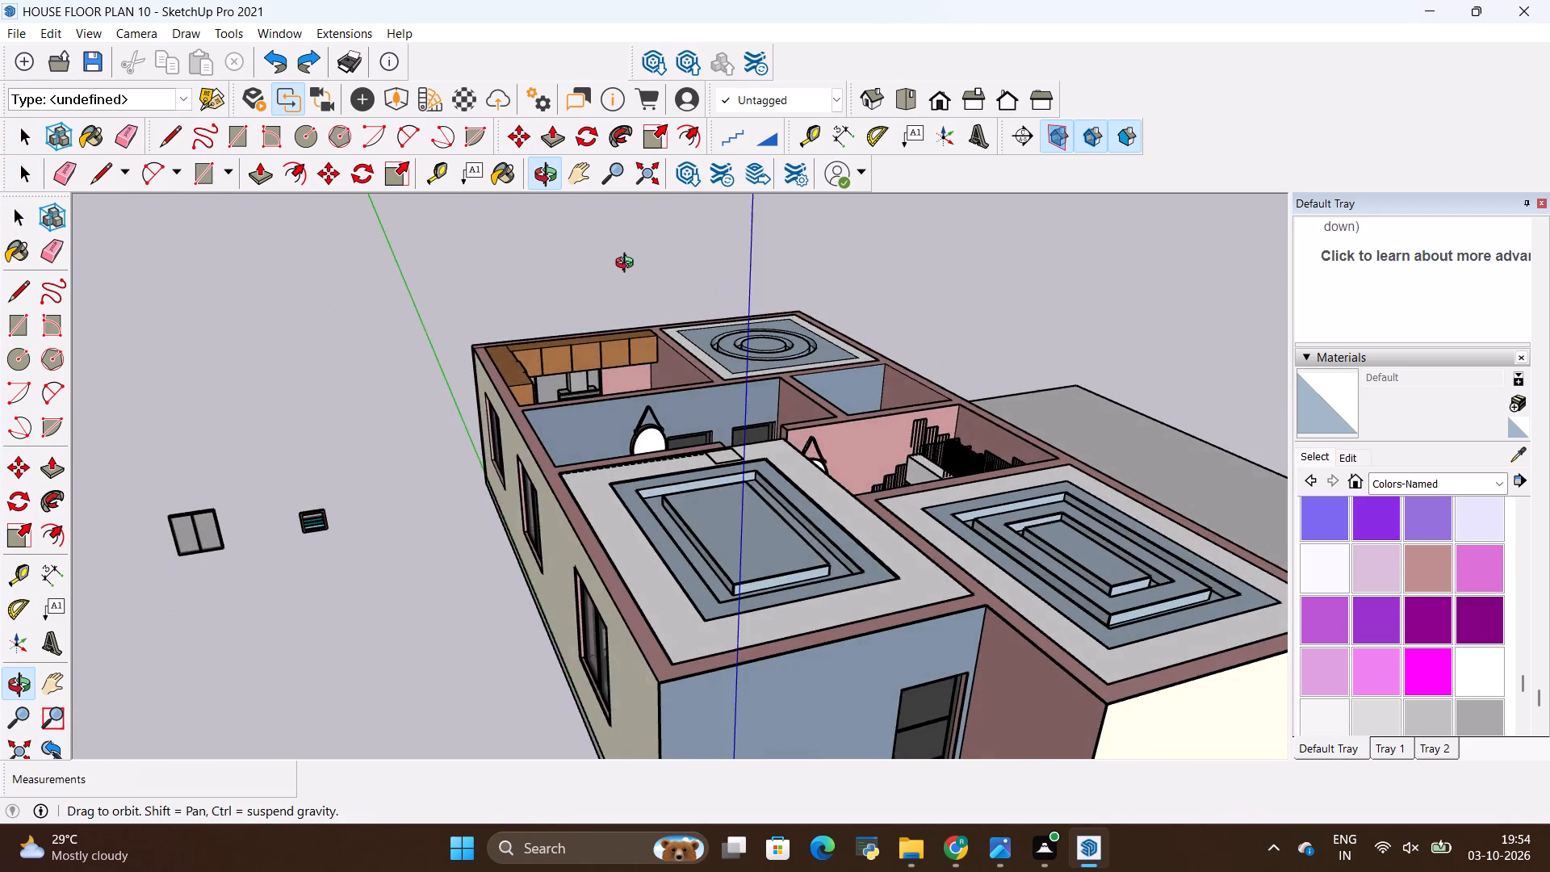
middle_drag(628, 265, 706, 247)
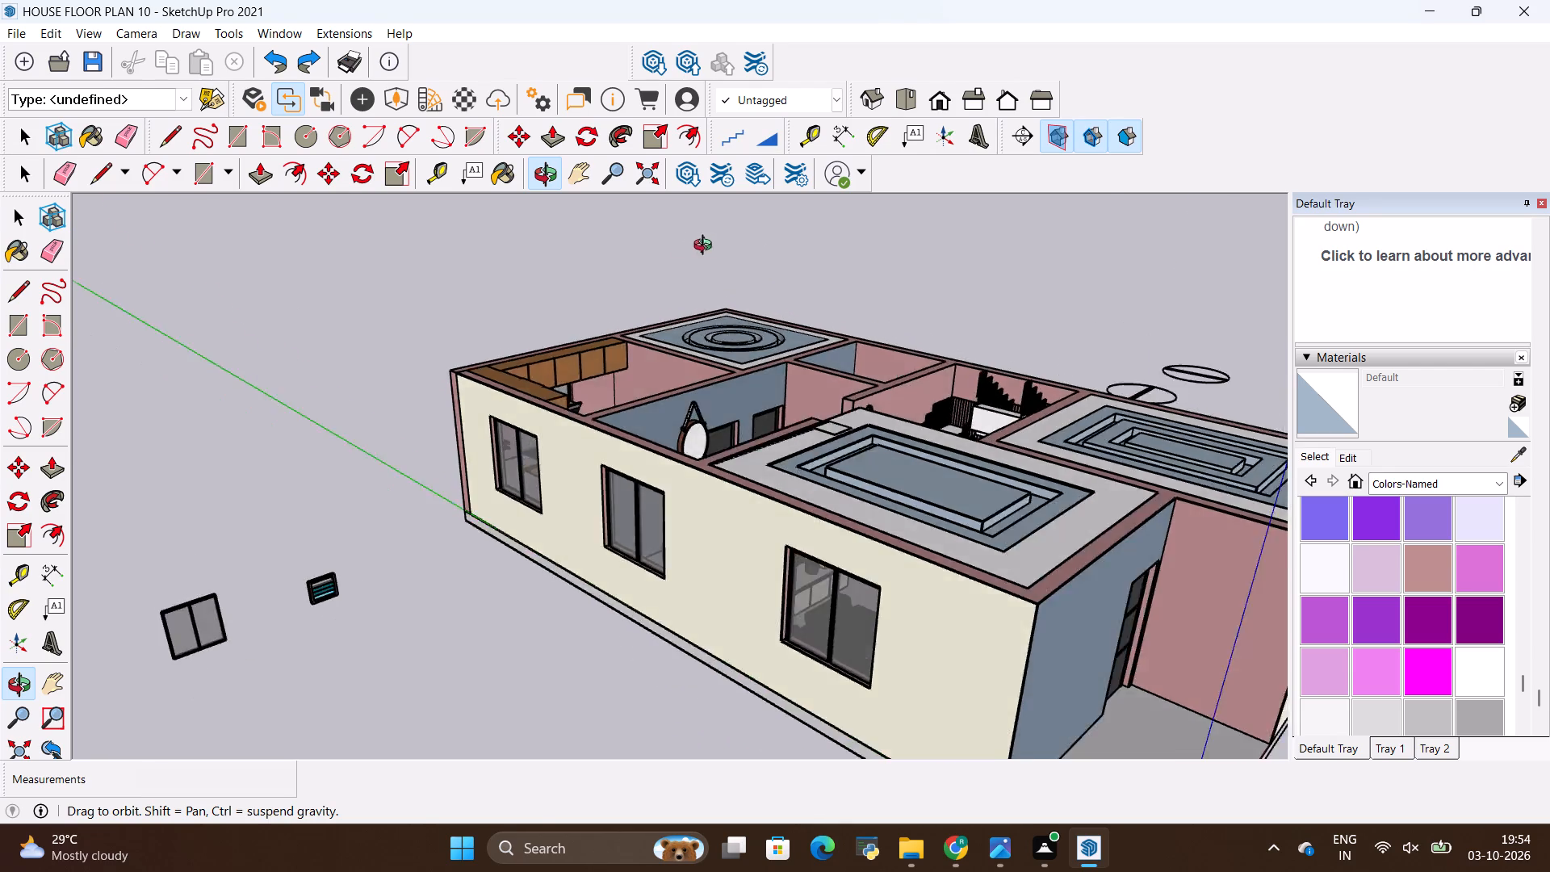
middle_drag(706, 247, 603, 240)
scroll(600, 237, down, 15)
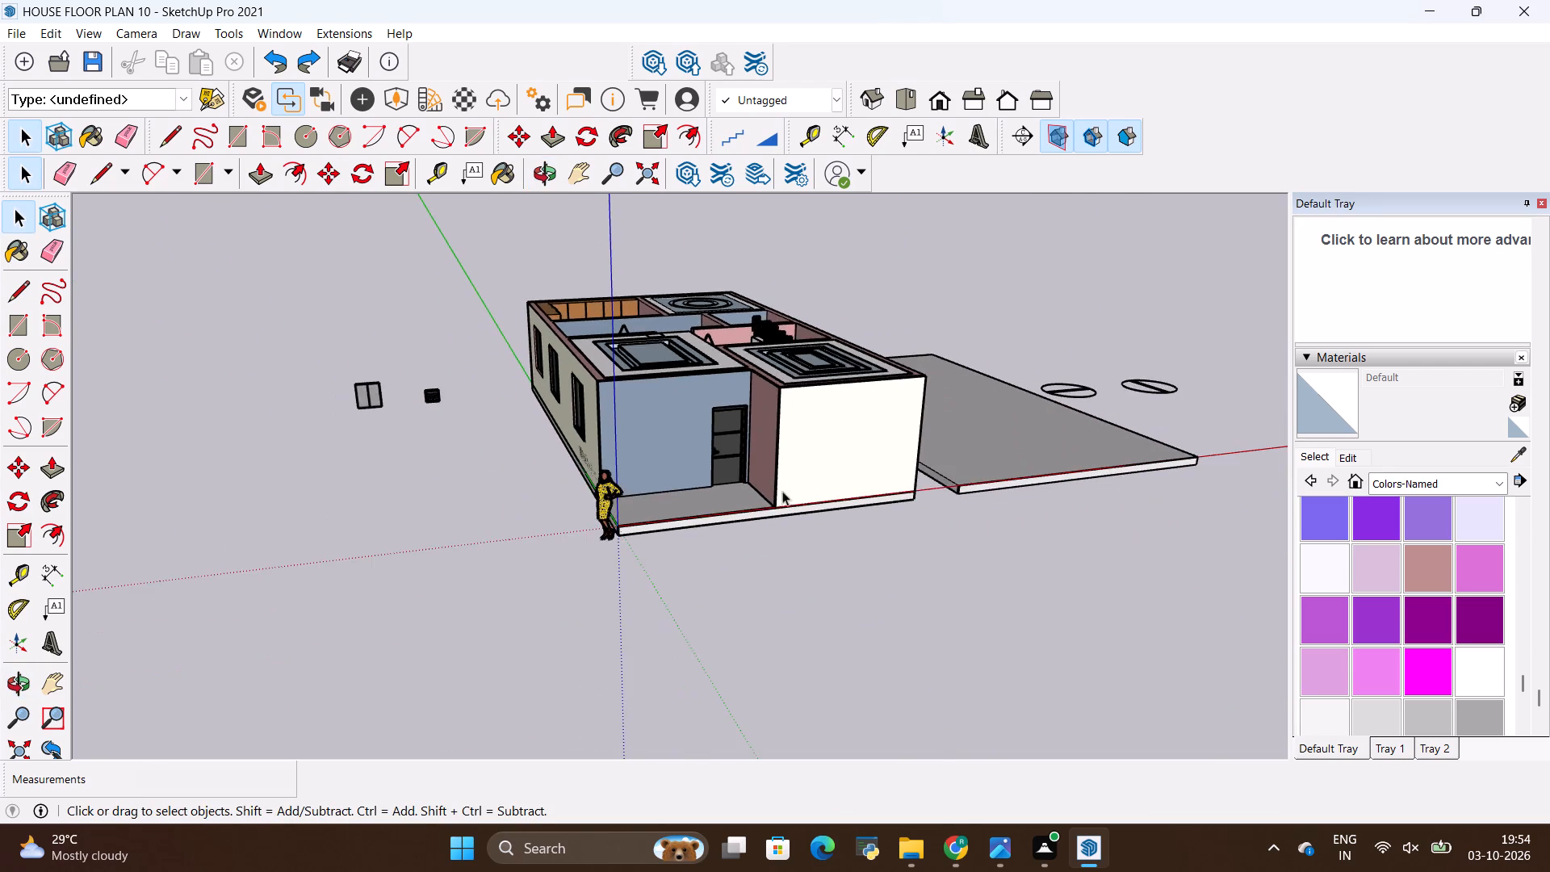
scroll(757, 514, up, 4)
scroll(828, 440, up, 1)
middle_drag(830, 440, 811, 529)
scroll(815, 459, down, 6)
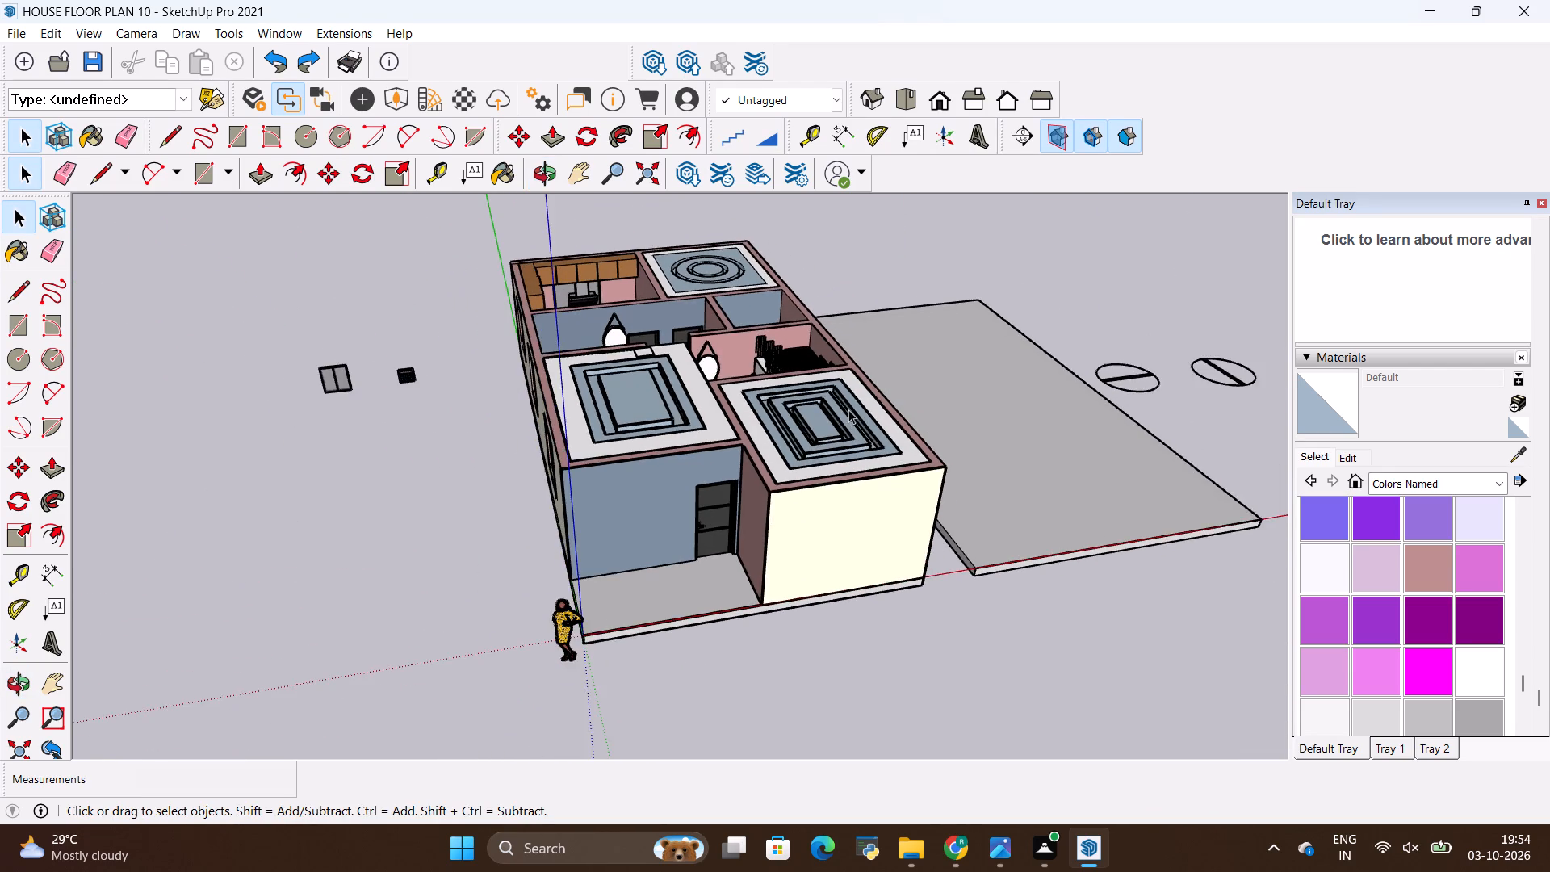
scroll(848, 409, down, 4)
Open the floor slab group and extend the slab's front face outward 10' with Push/Pull at the entrance.
scroll(765, 611, up, 12)
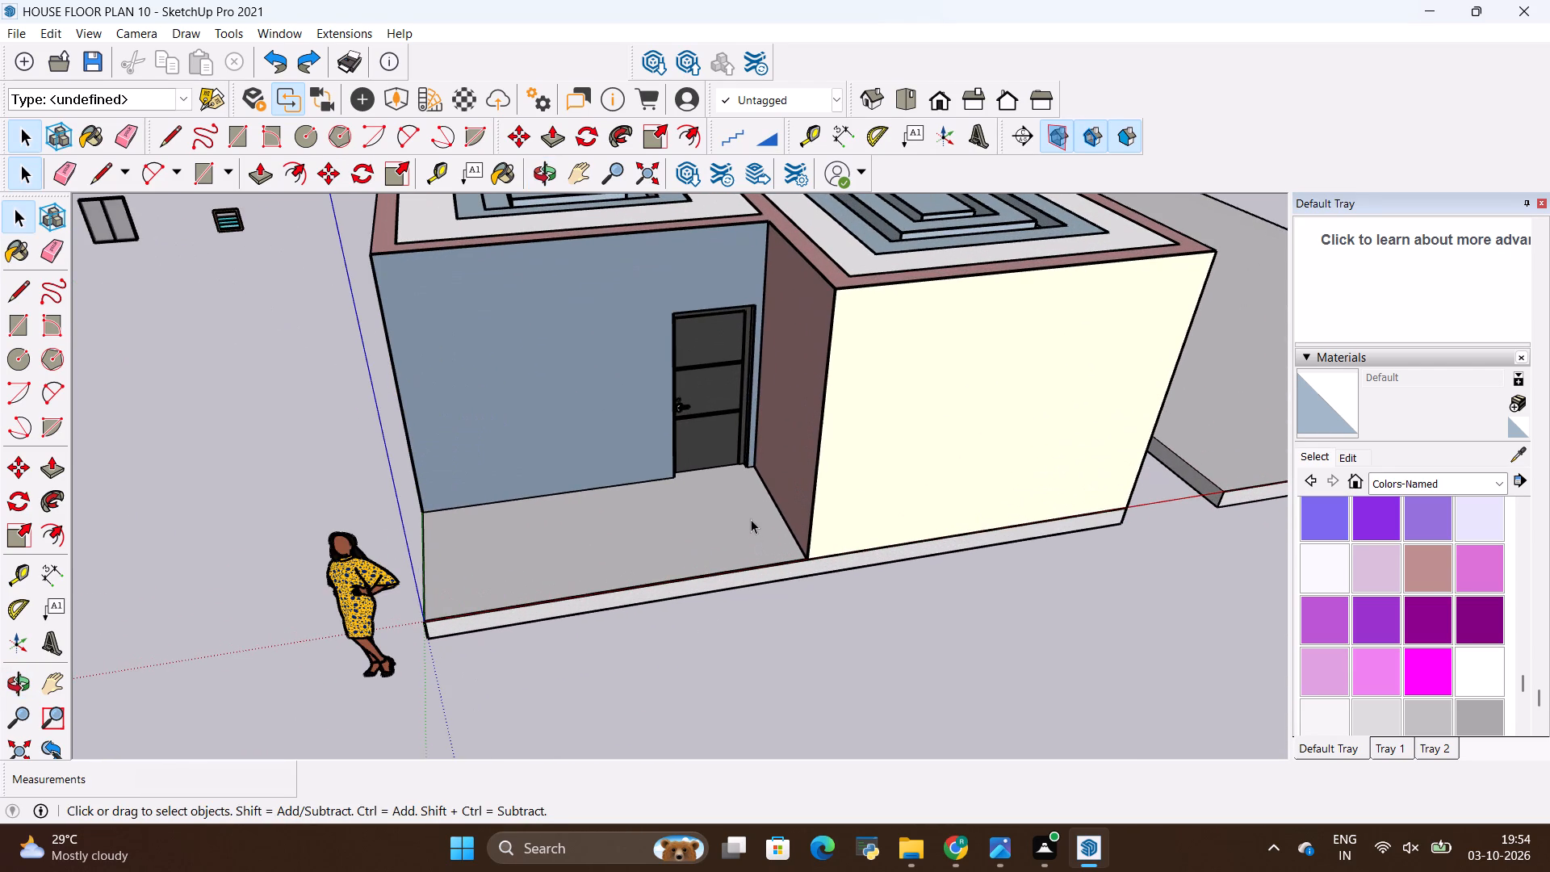
key(p)
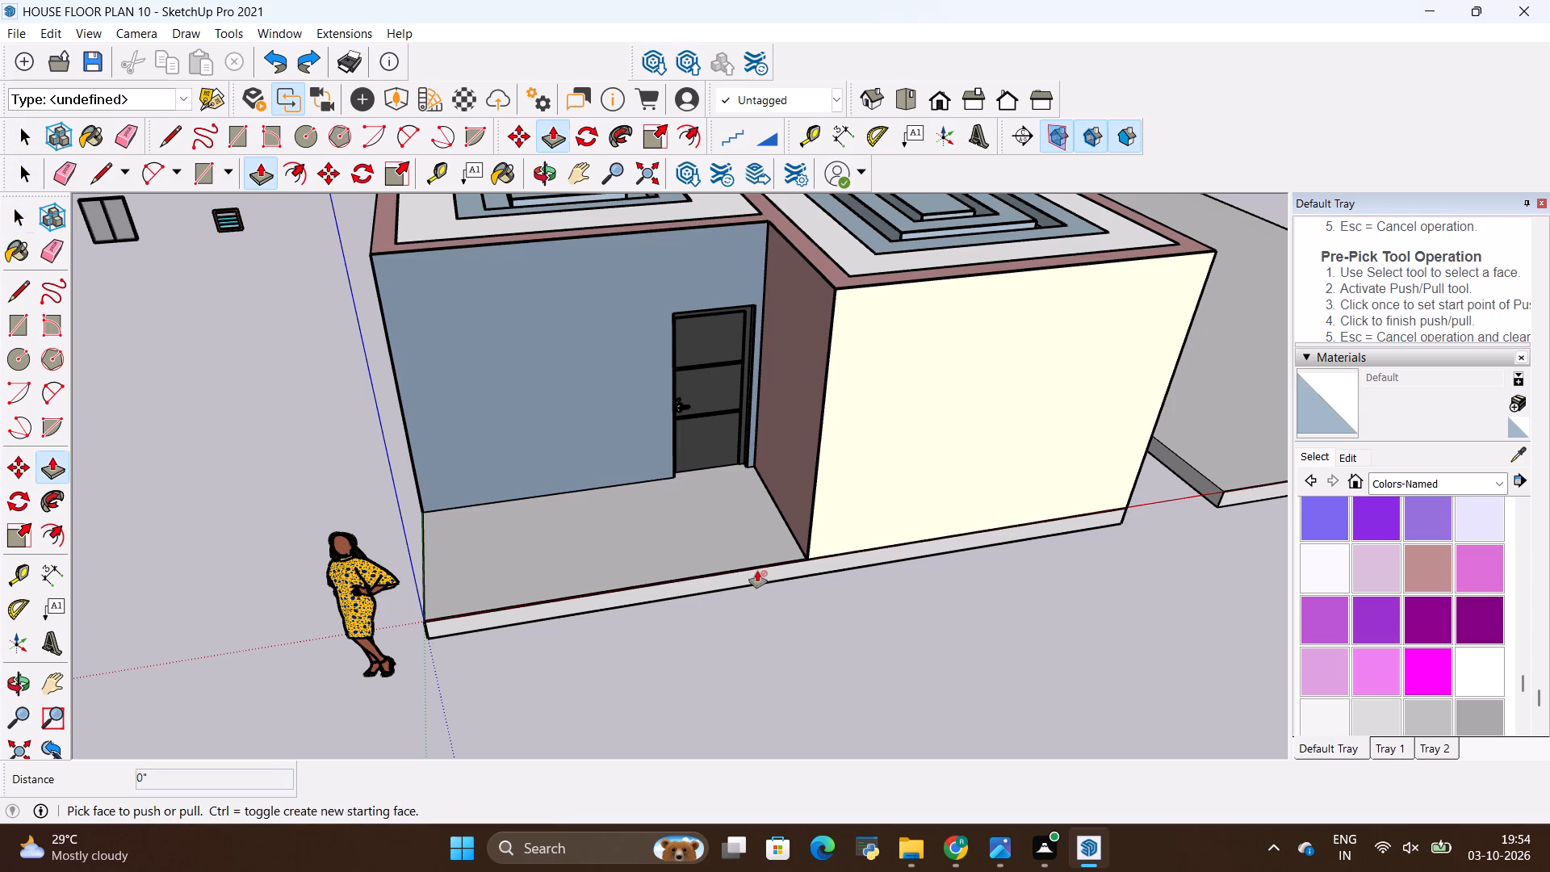
click(757, 571)
scroll(773, 630, up, 6)
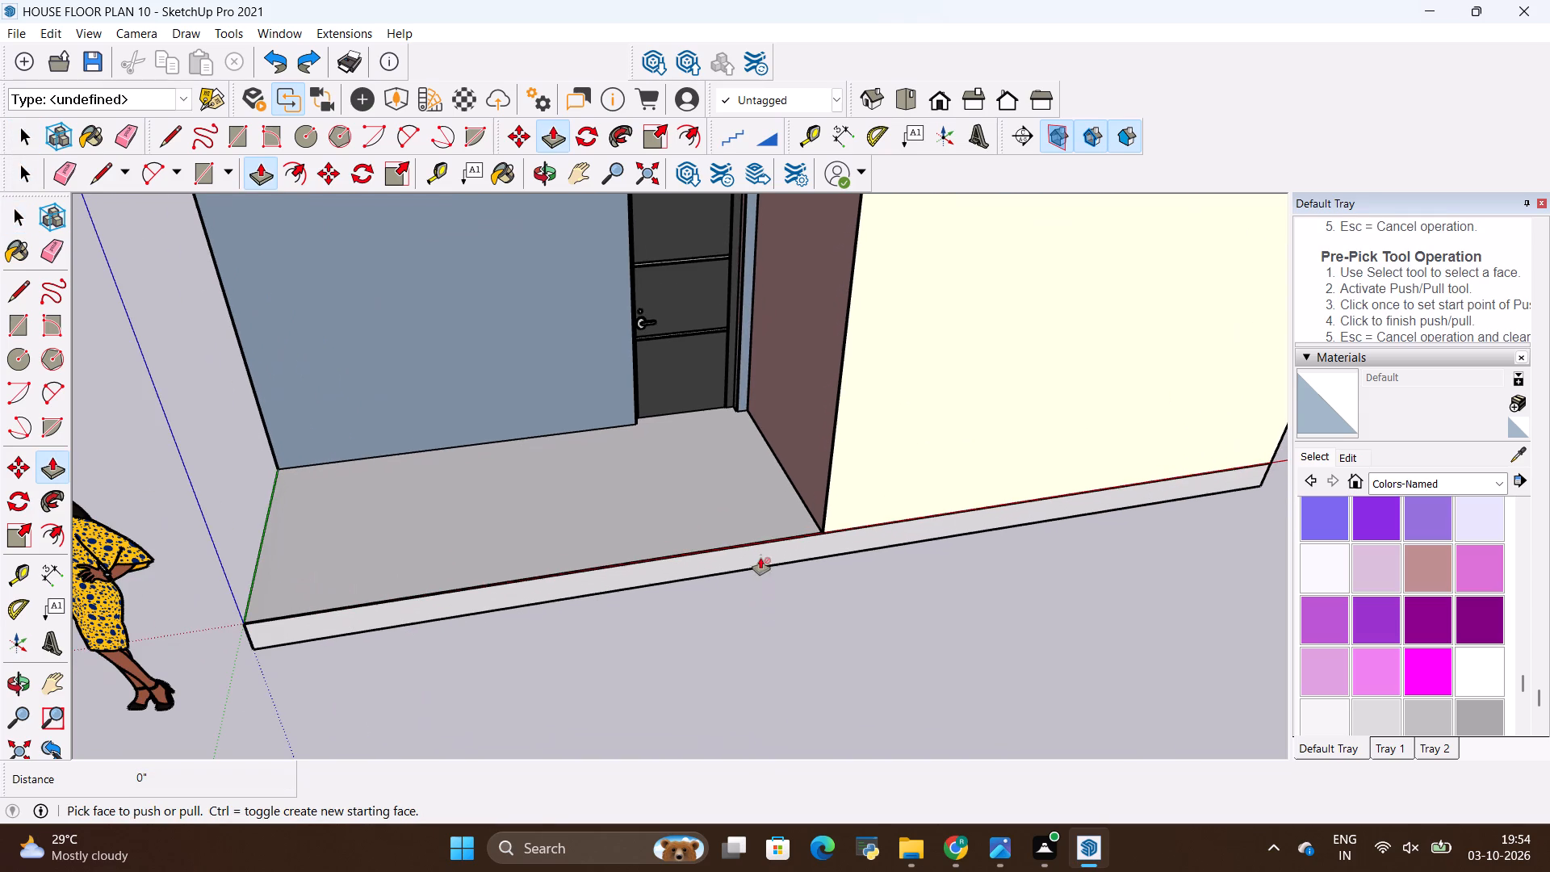
key(space)
double_click(760, 554)
key(p)
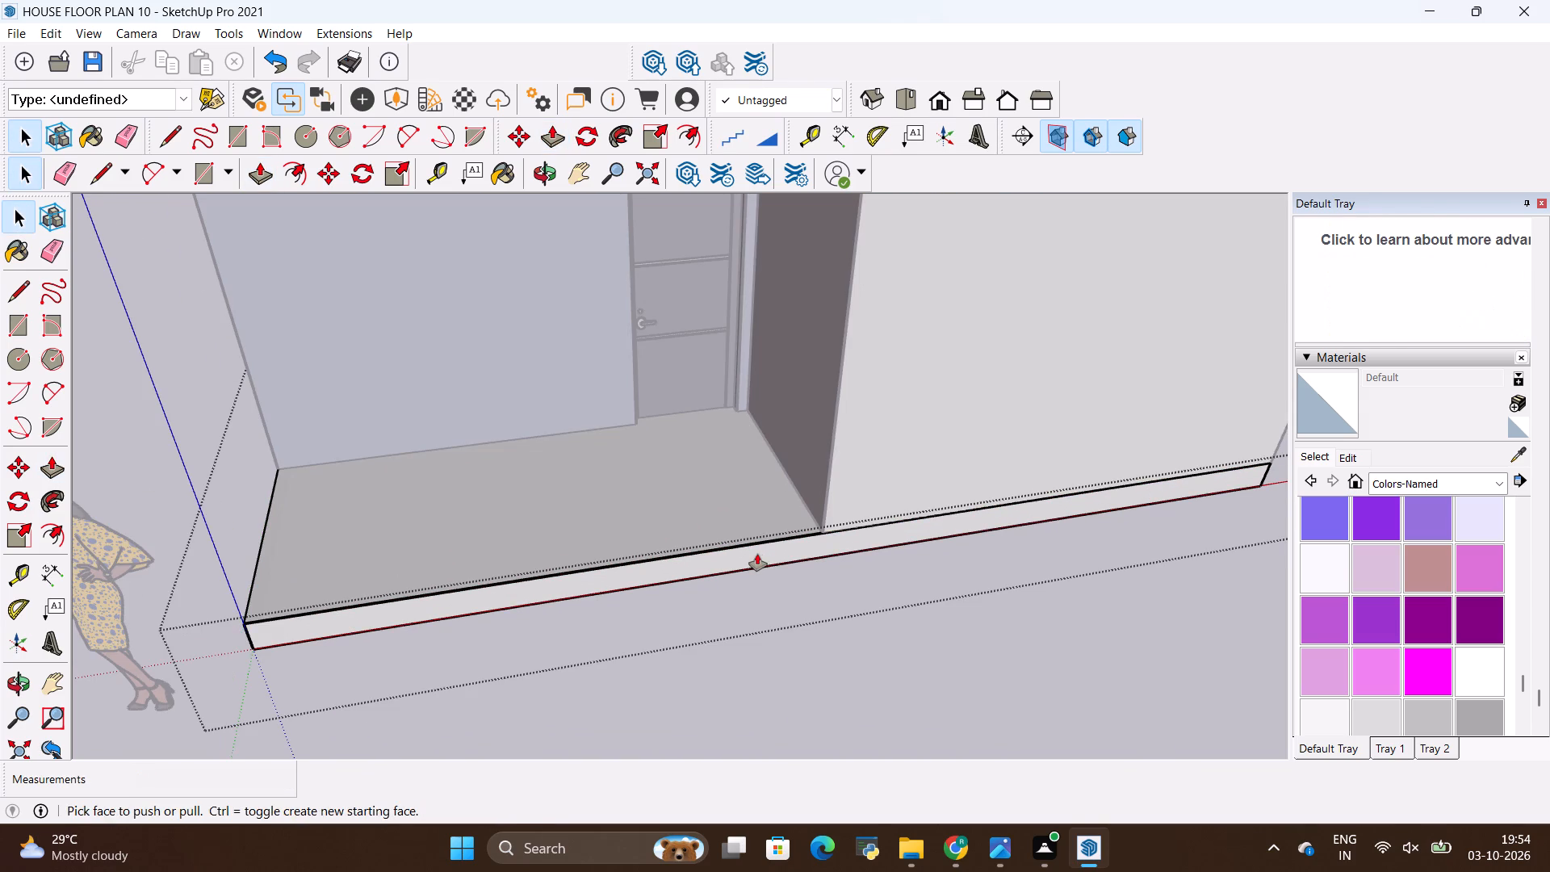
click(757, 554)
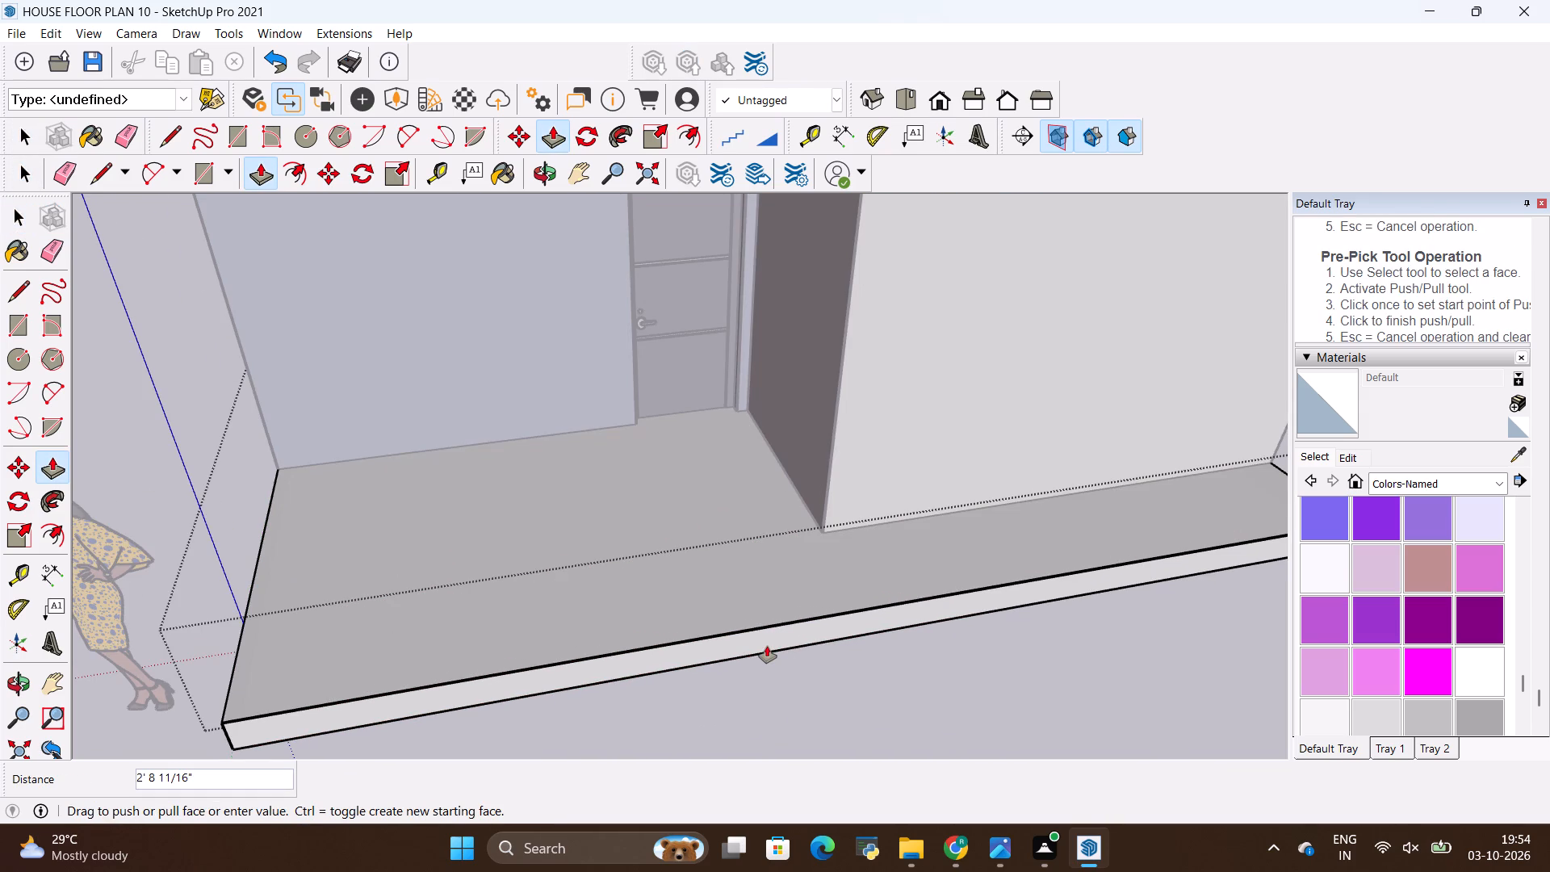
key(BackSpace)
text(10)
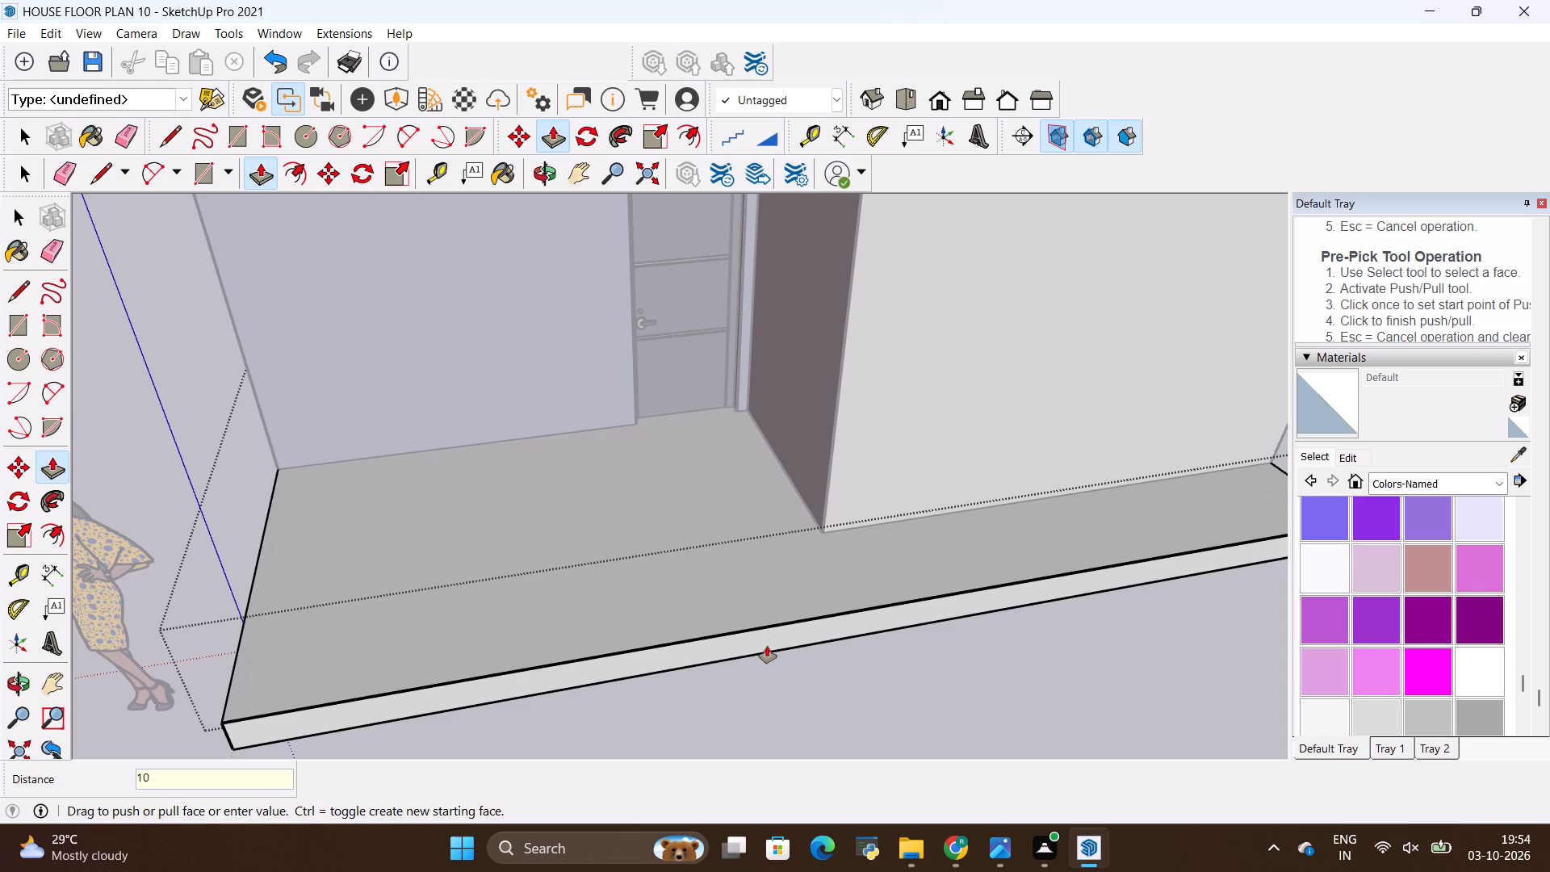
key(apostrophe)
key(Return)
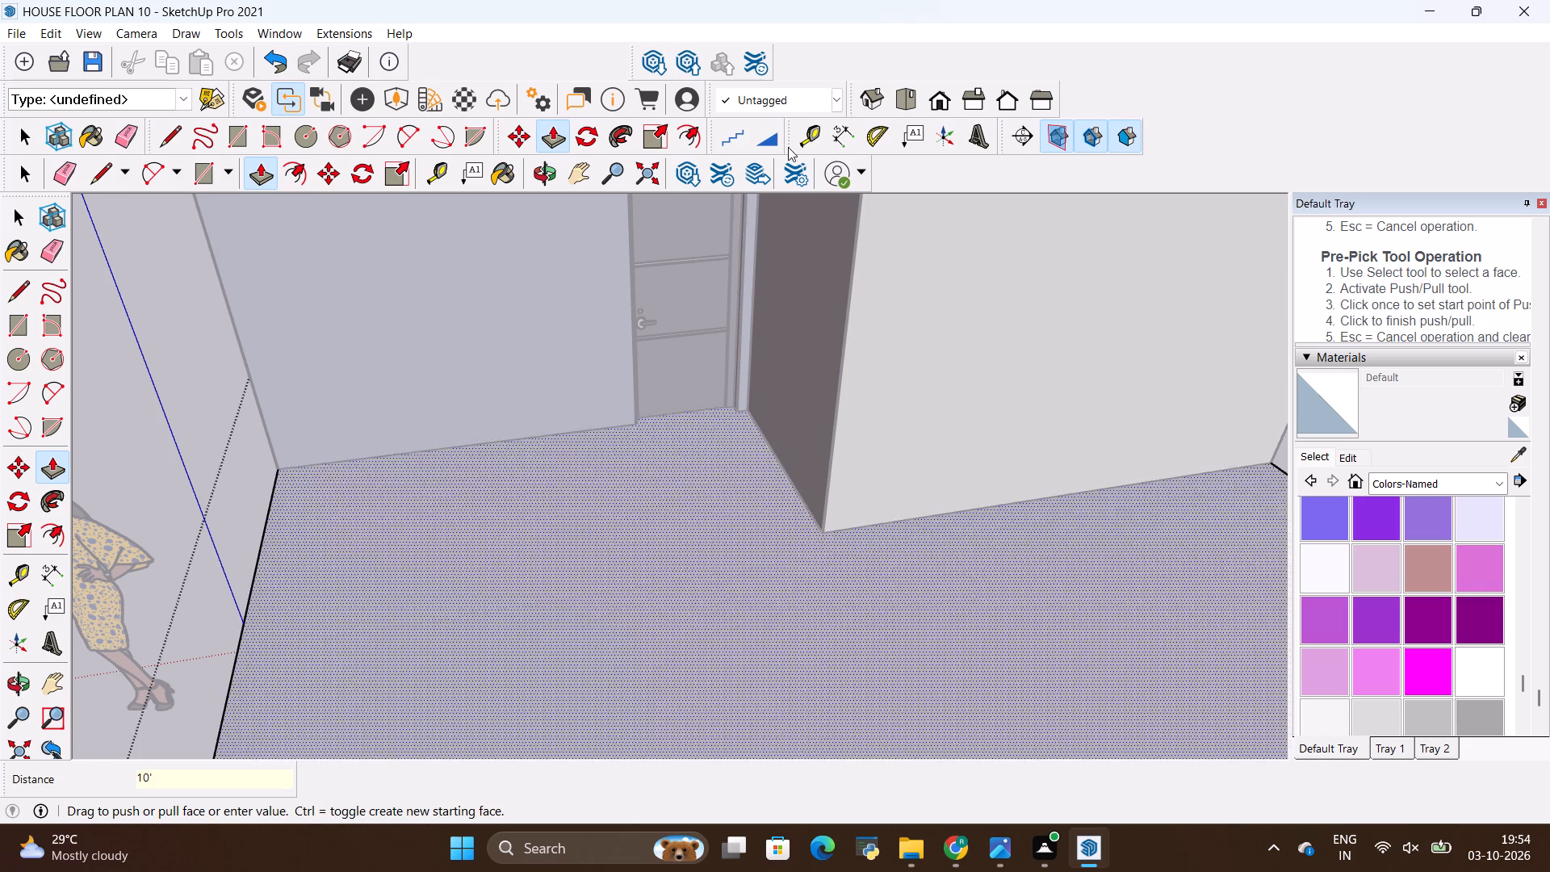
scroll(862, 0, down, 4)
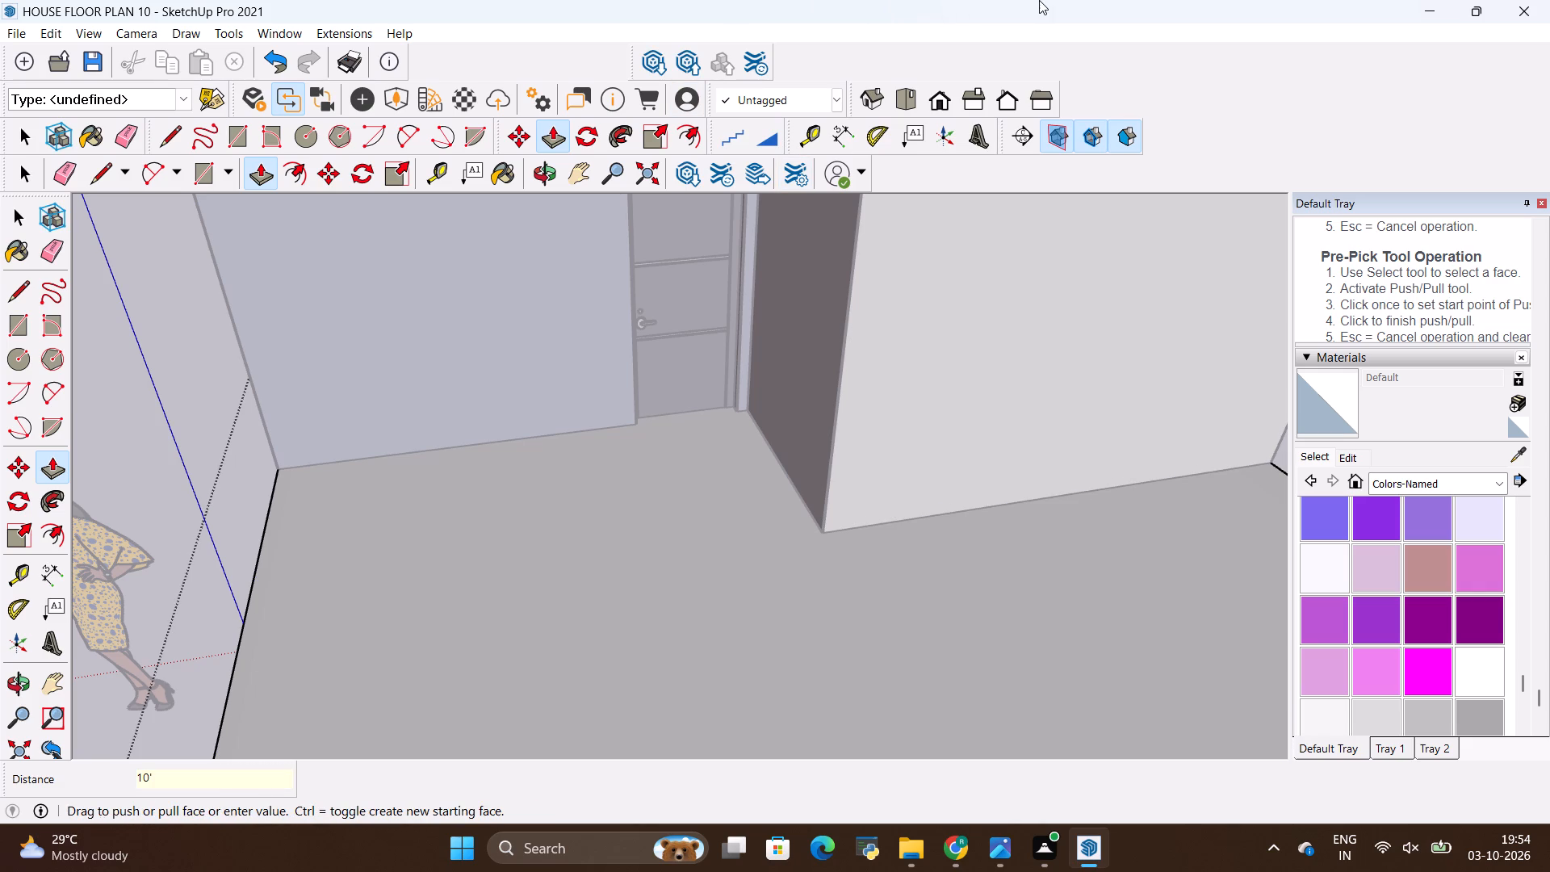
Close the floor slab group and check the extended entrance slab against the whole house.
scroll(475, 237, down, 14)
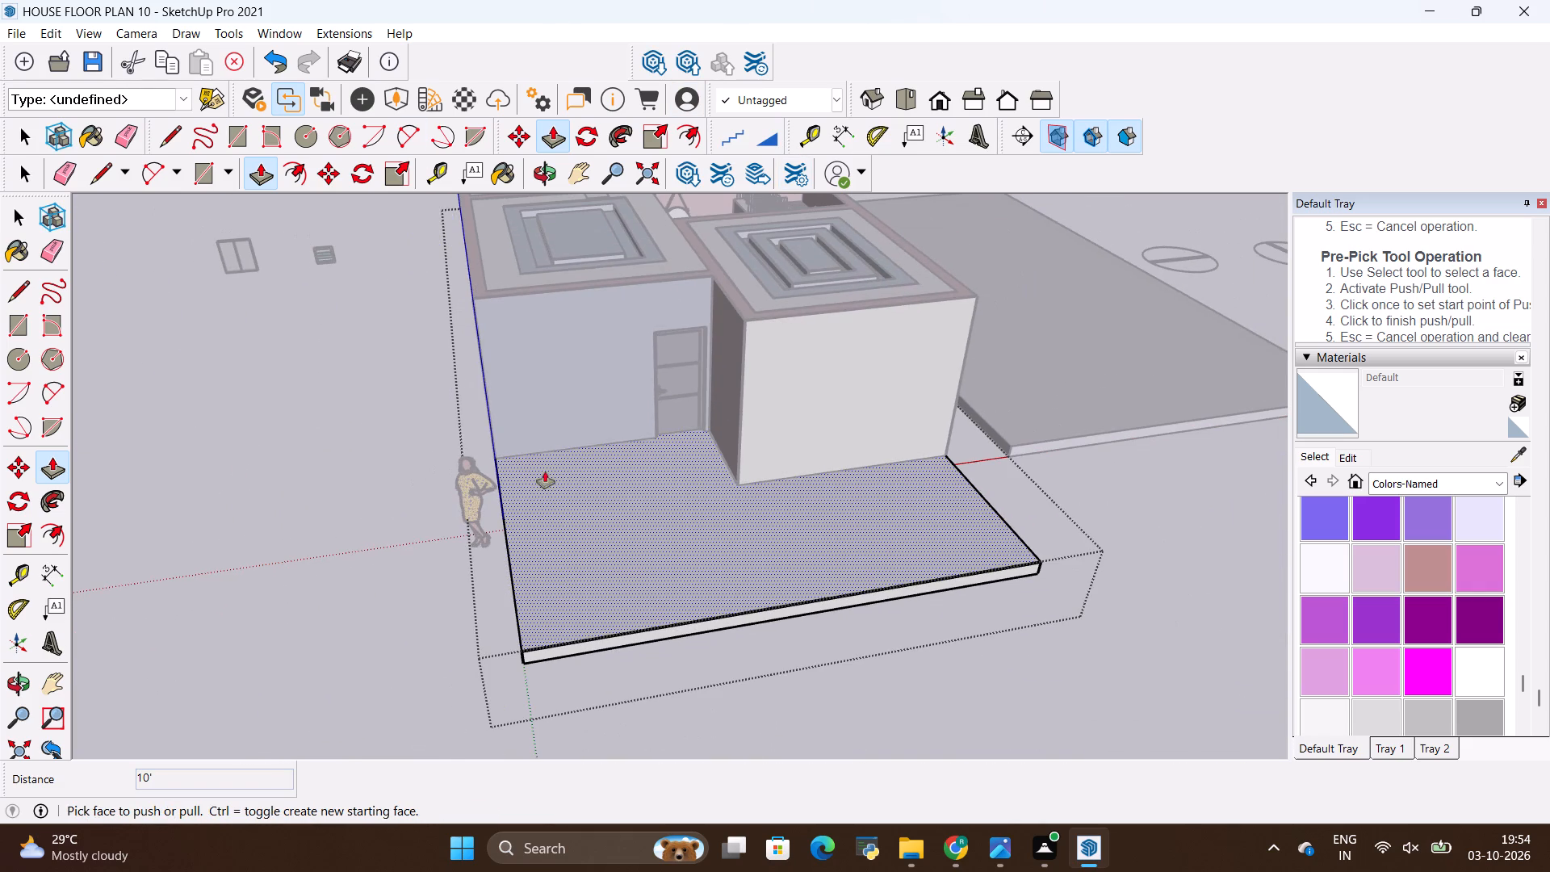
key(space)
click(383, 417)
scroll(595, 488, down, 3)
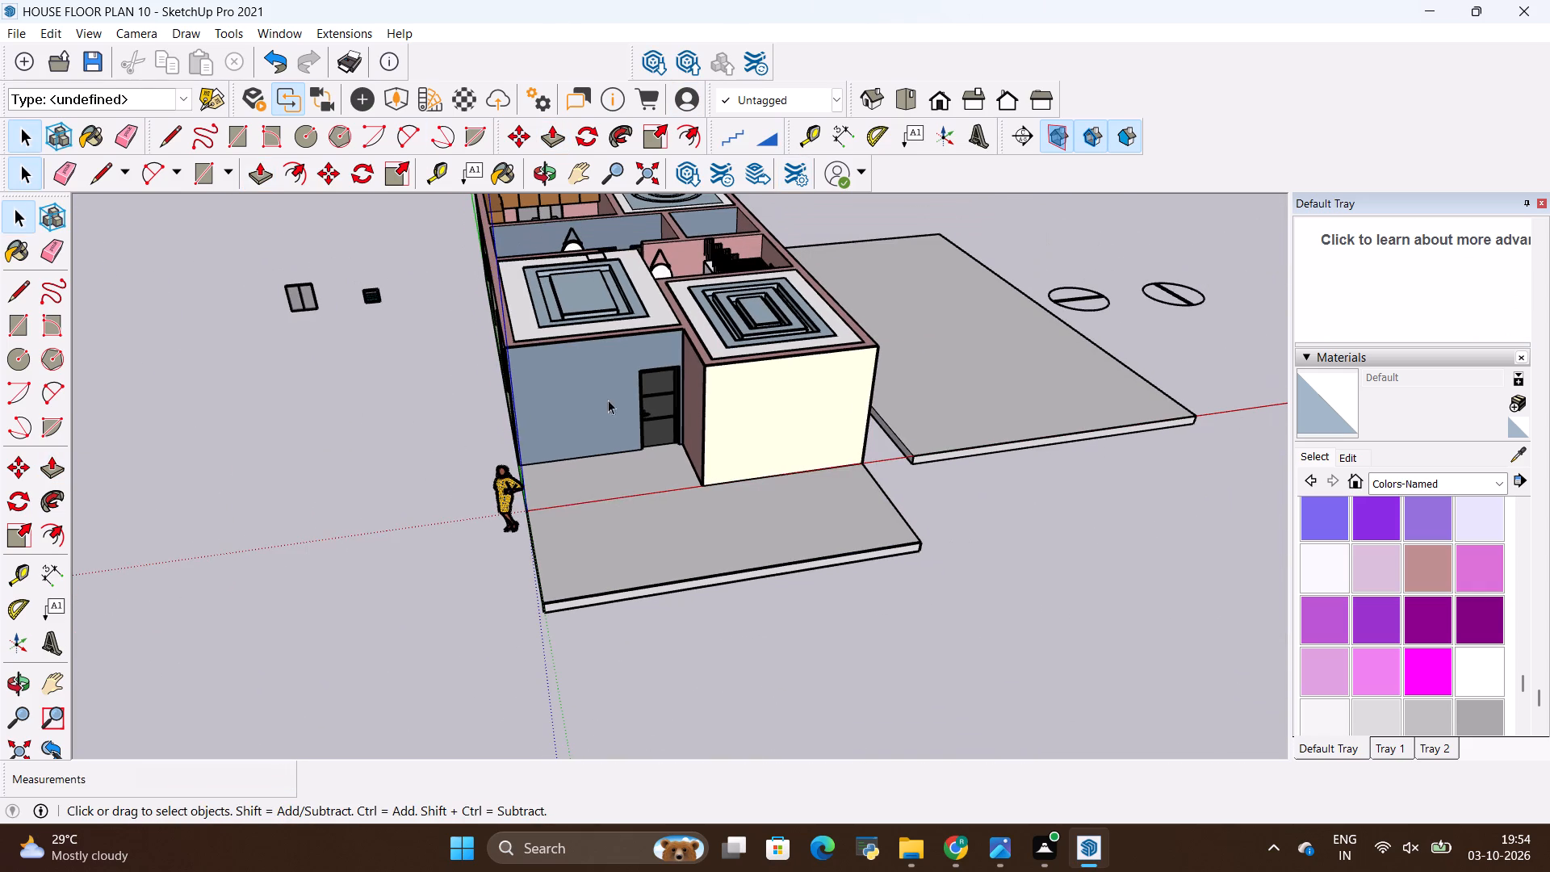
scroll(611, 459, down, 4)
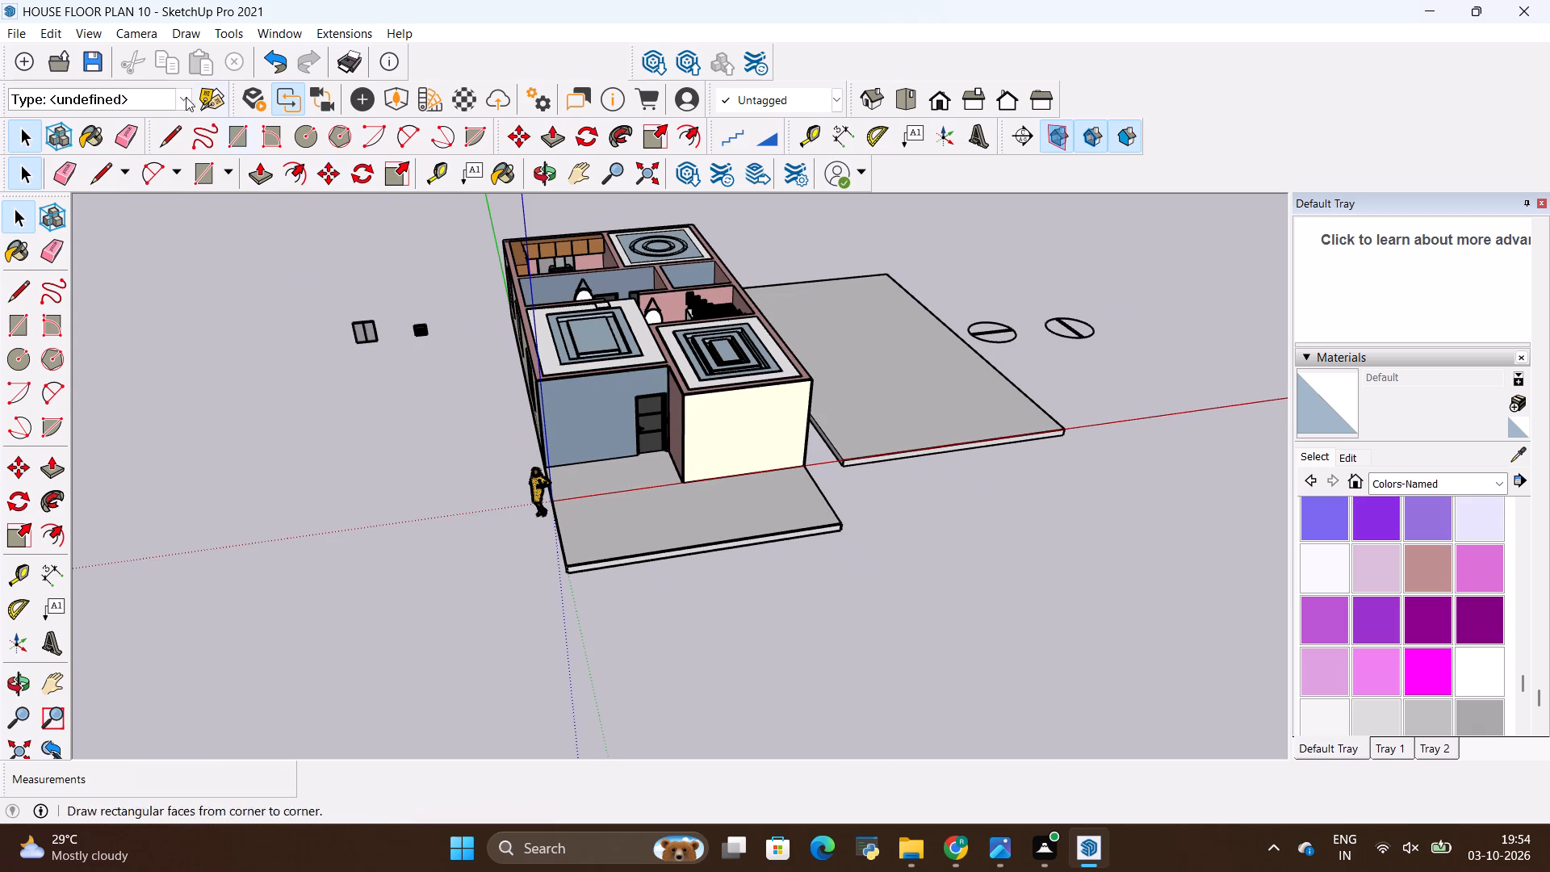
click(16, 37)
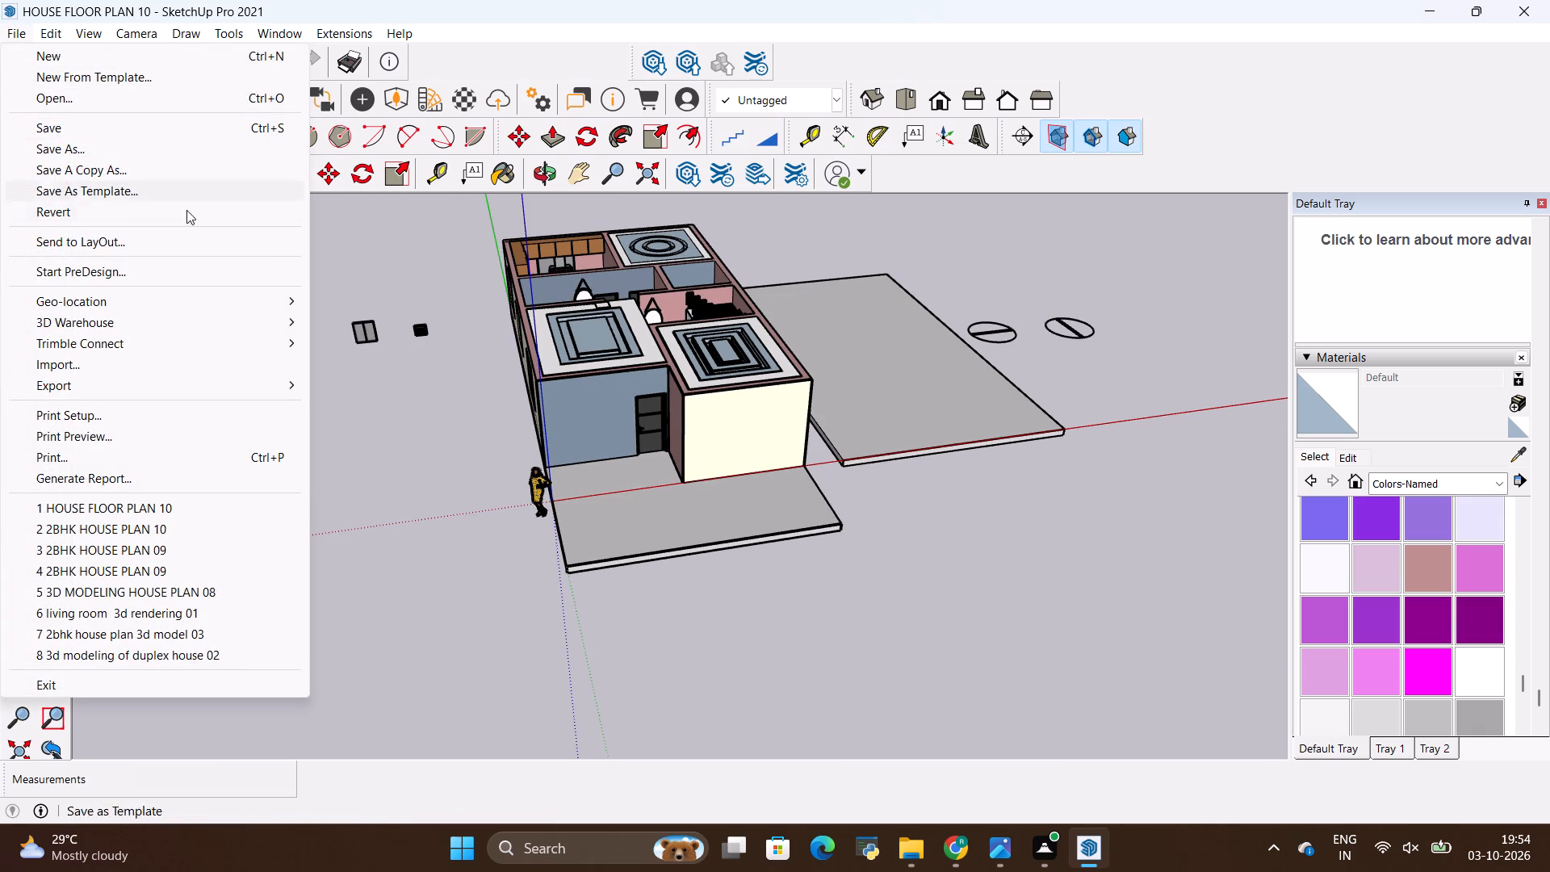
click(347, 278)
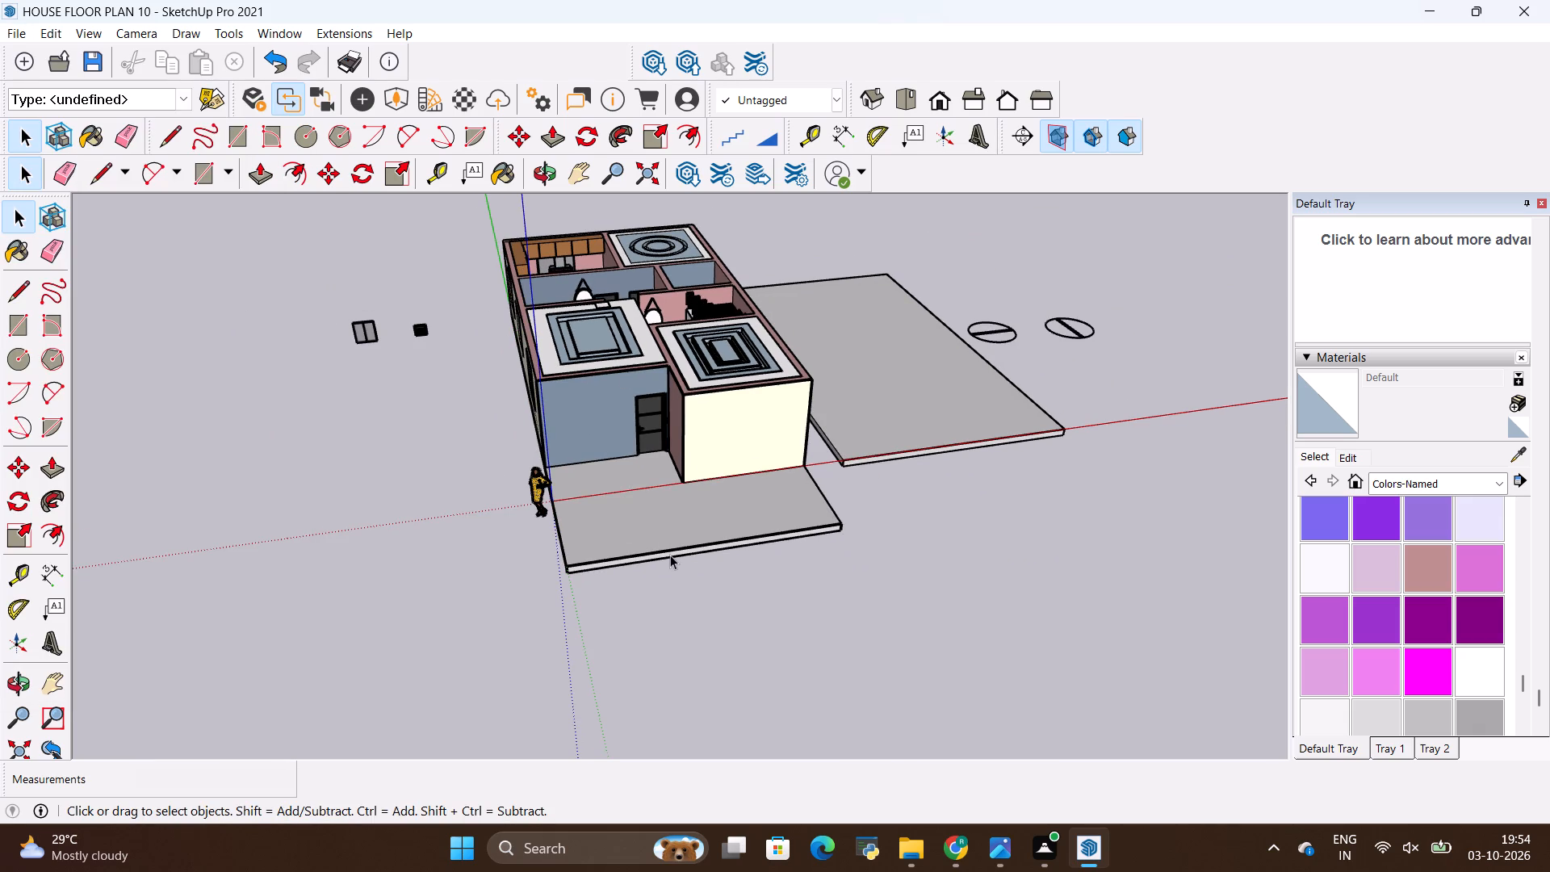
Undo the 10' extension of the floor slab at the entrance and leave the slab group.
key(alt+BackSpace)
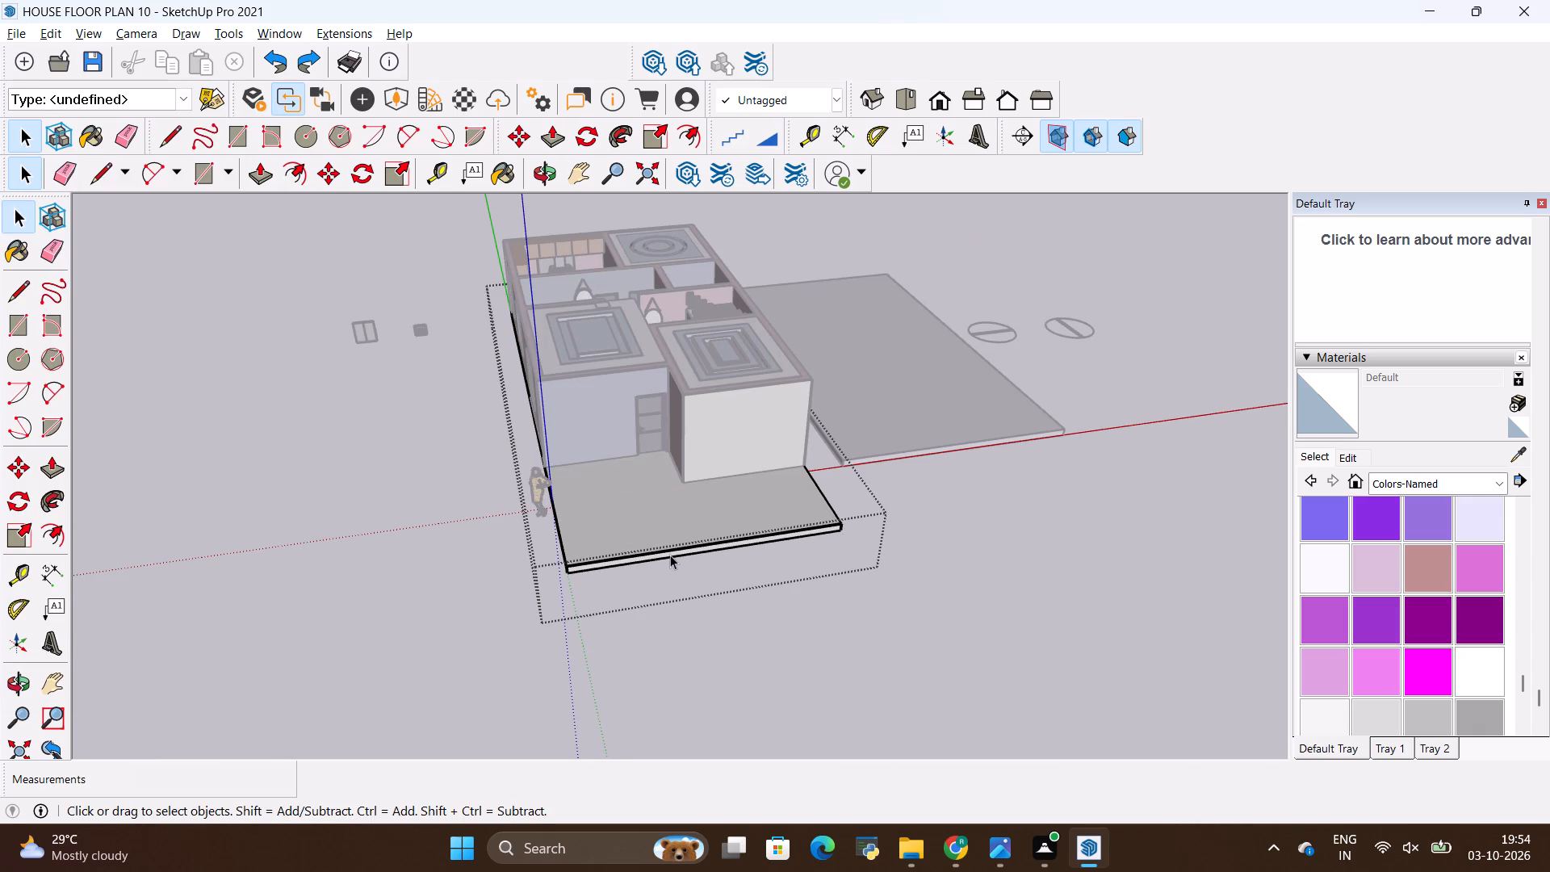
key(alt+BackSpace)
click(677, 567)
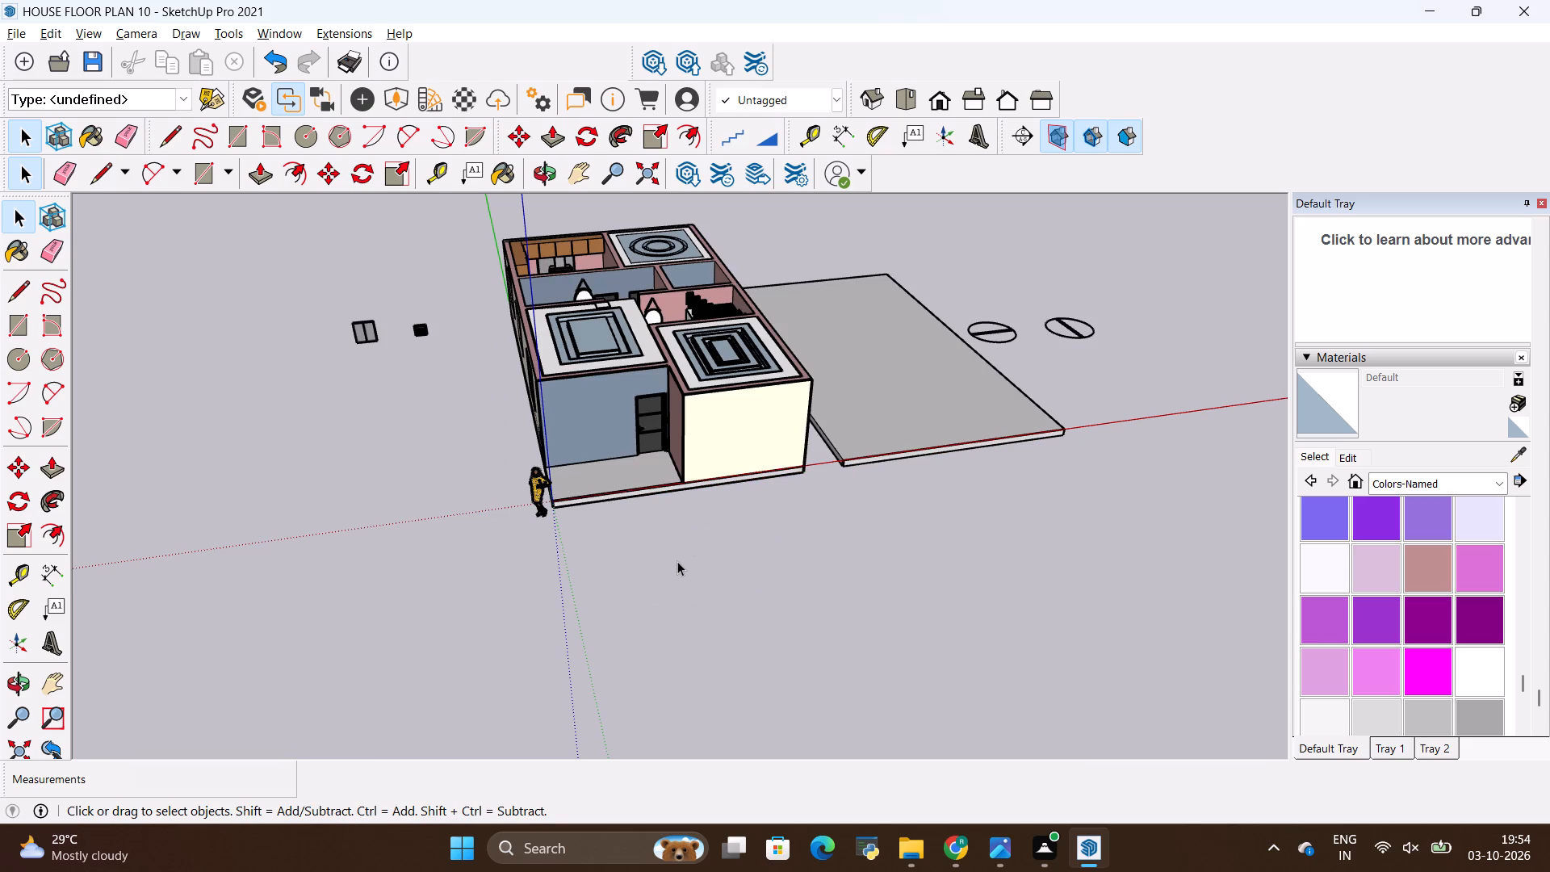
Examine the whole house from the front and the window side, checking the ceilings and the open rooms.
scroll(656, 491, down, 4)
middle_drag(726, 520, 601, 578)
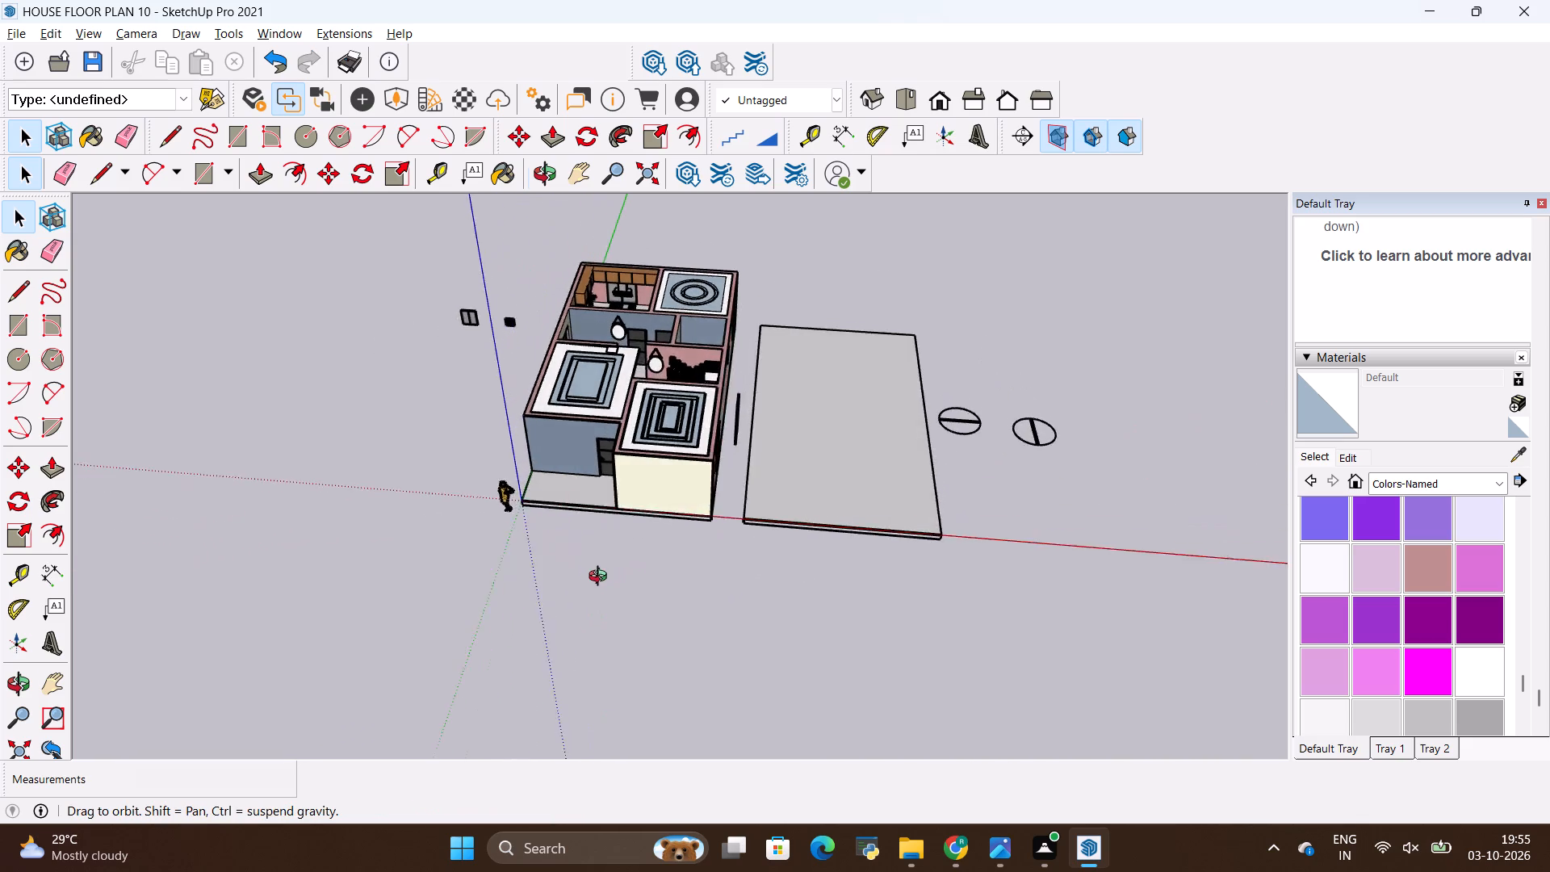
middle_drag(601, 578, 982, 606)
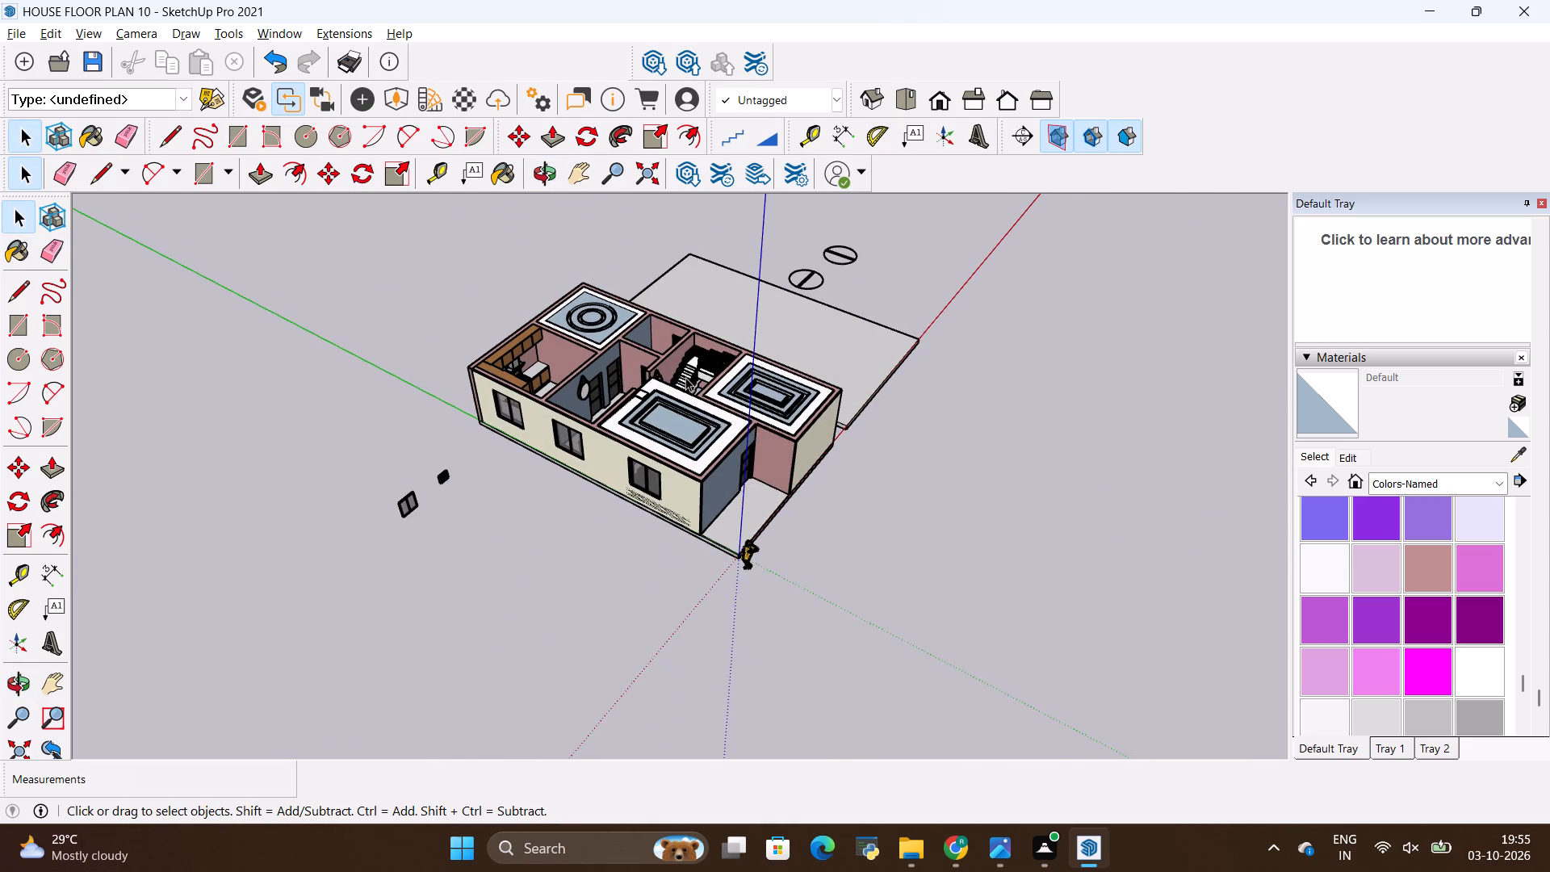
scroll(690, 363, up, 7)
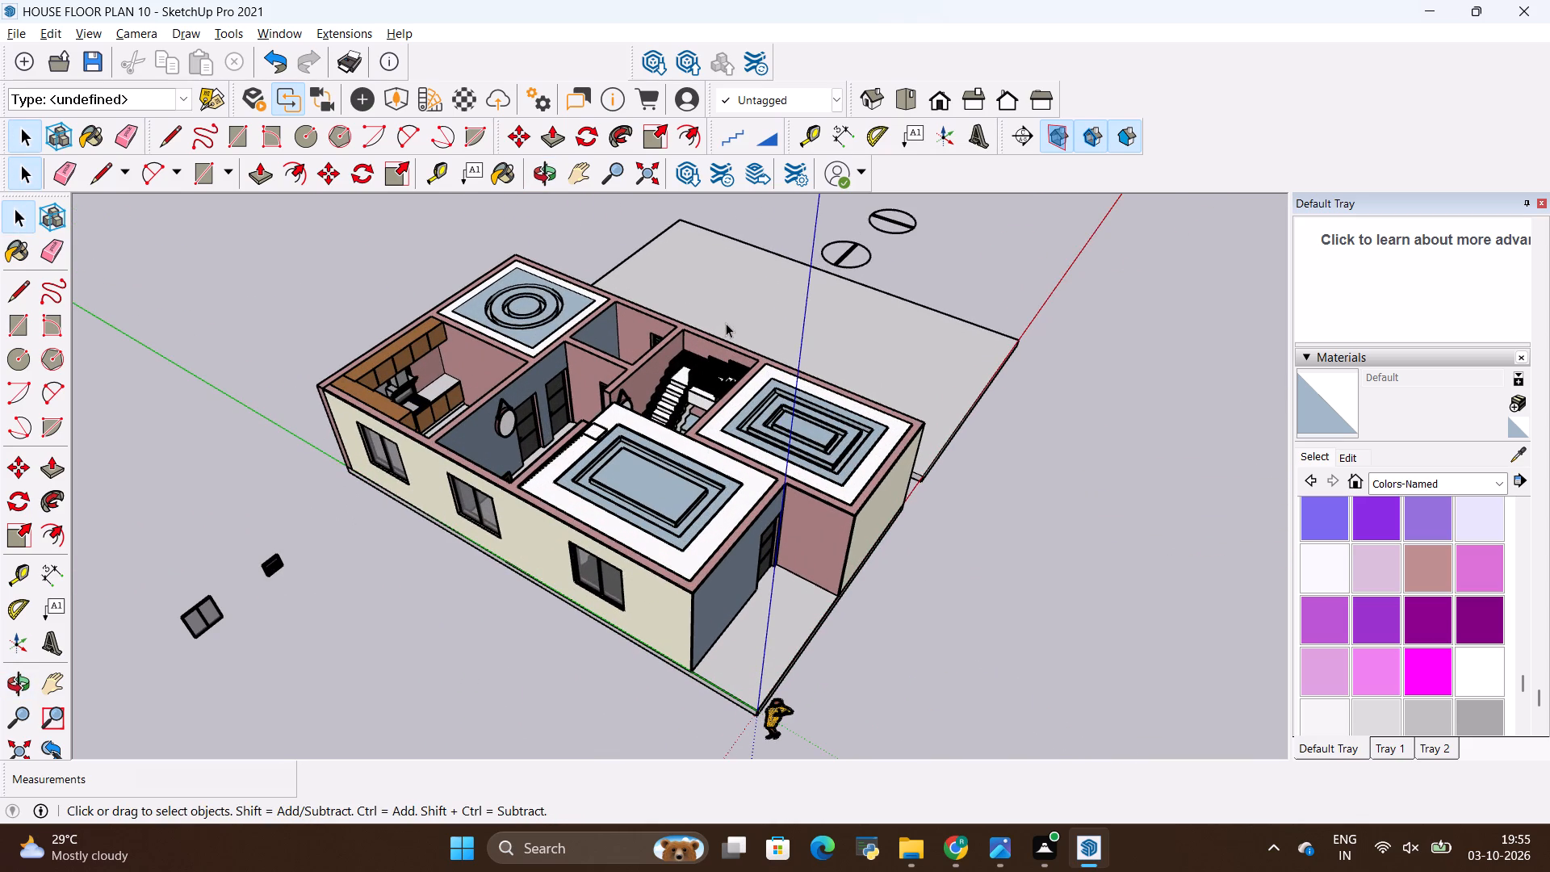
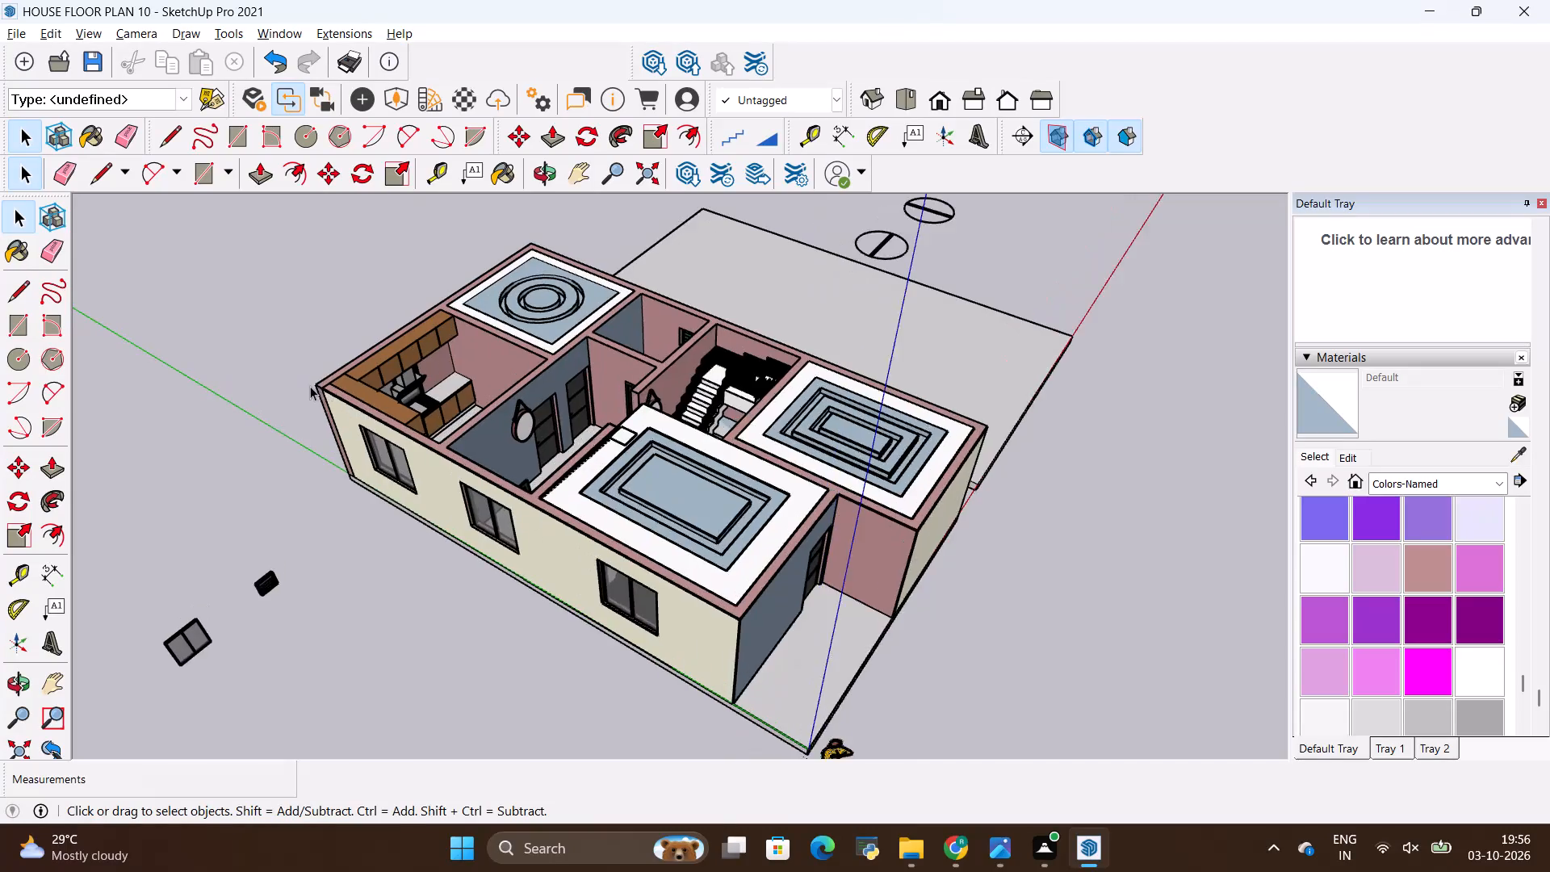
Open the walls group and paint the wall beside the dining table with 0081_CadetBlue.
scroll(184, 383, down, 2)
scroll(416, 476, up, 7)
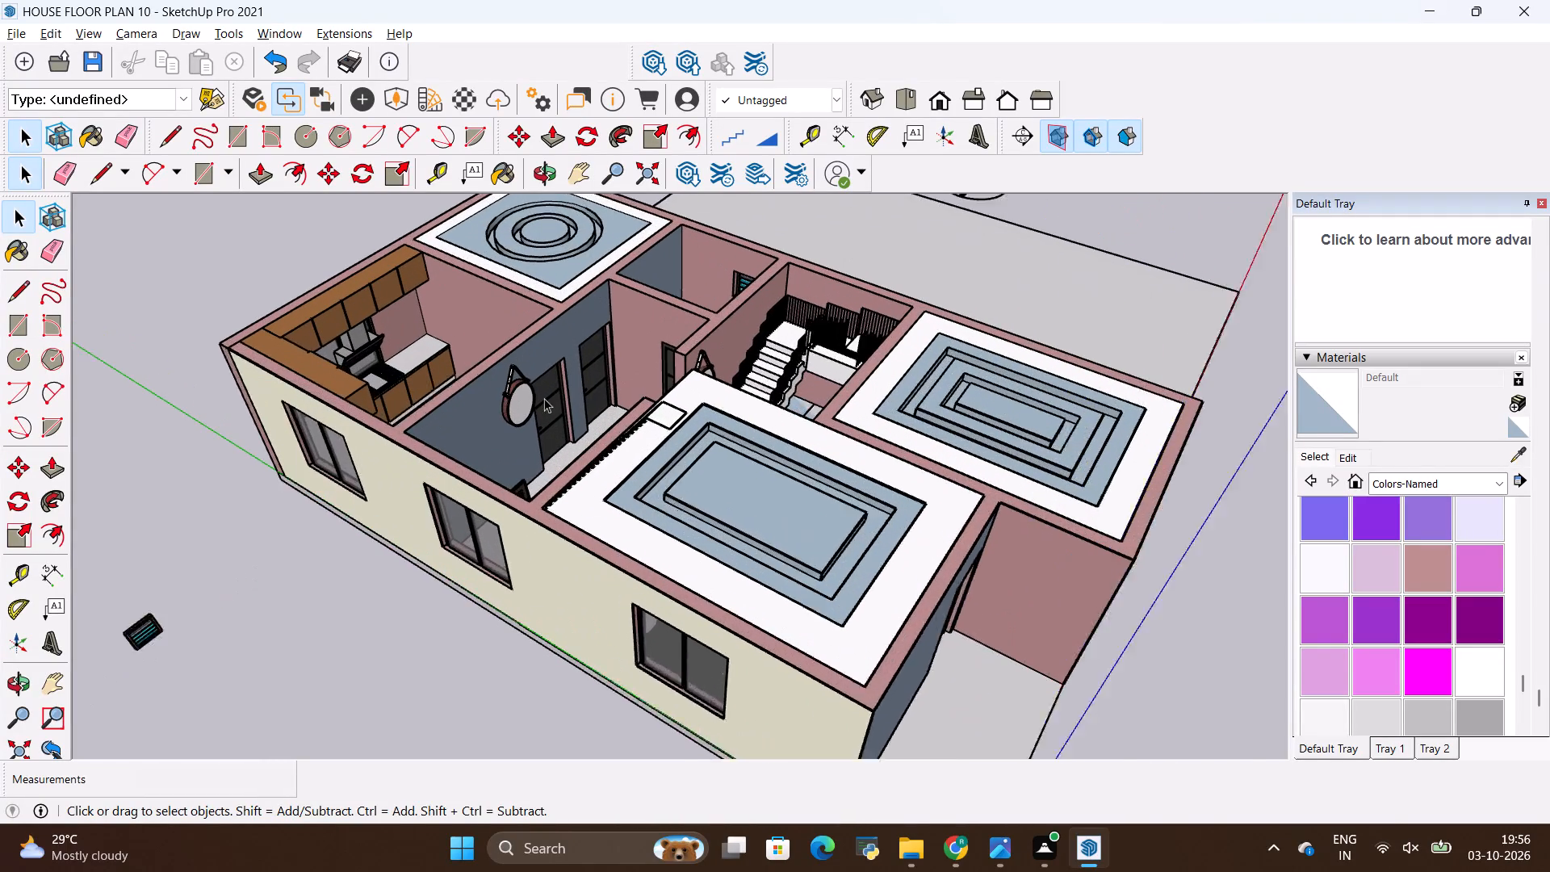
scroll(319, 322, down, 5)
middle_drag(413, 423, 896, 493)
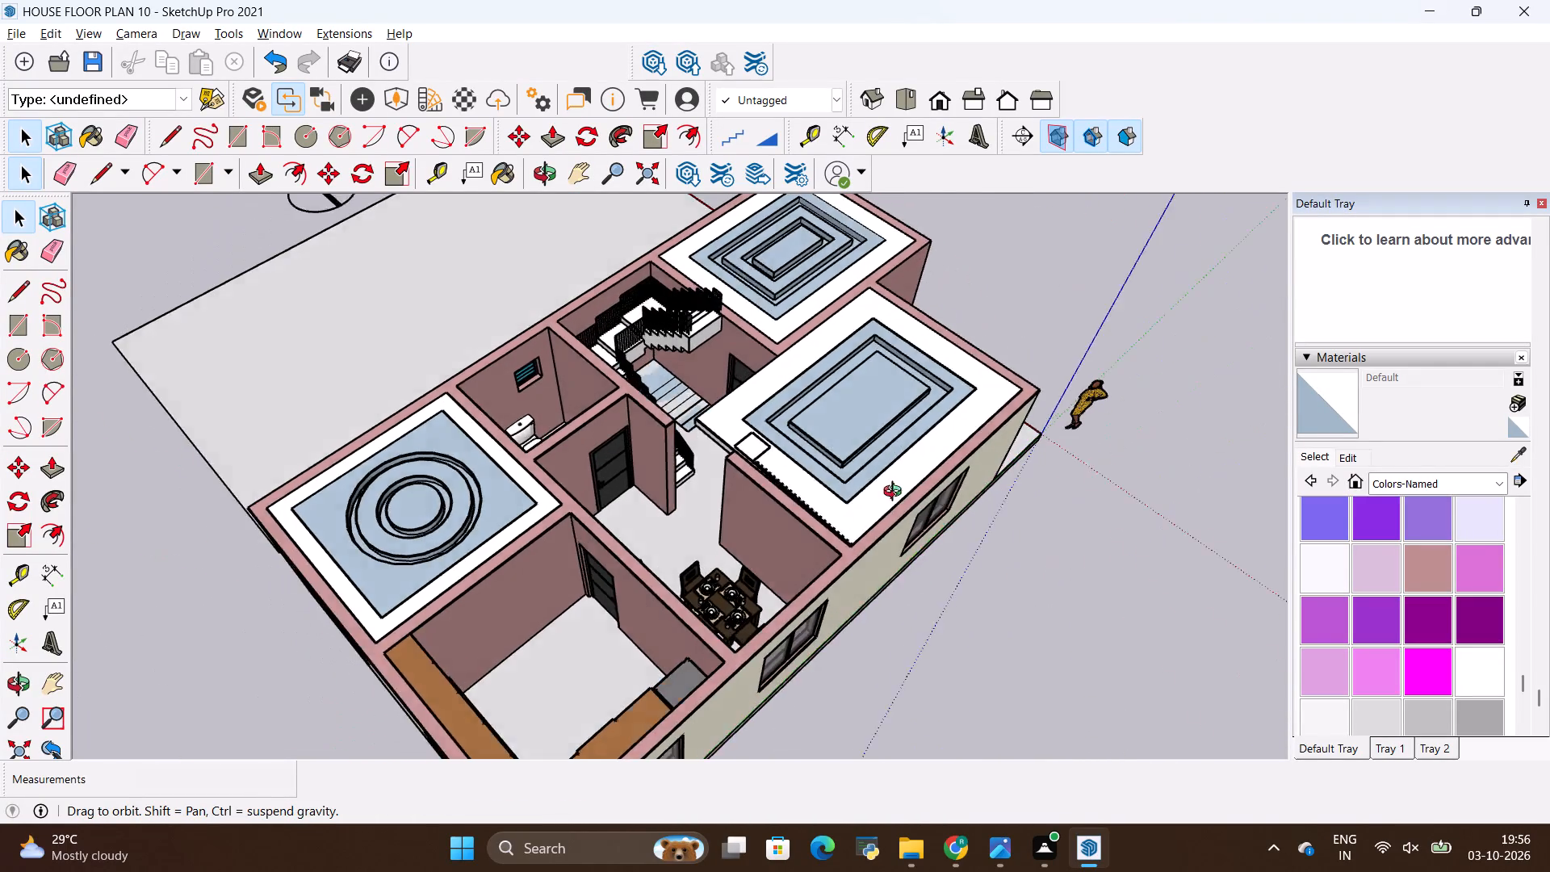
middle_drag(896, 493, 905, 475)
scroll(704, 385, up, 2)
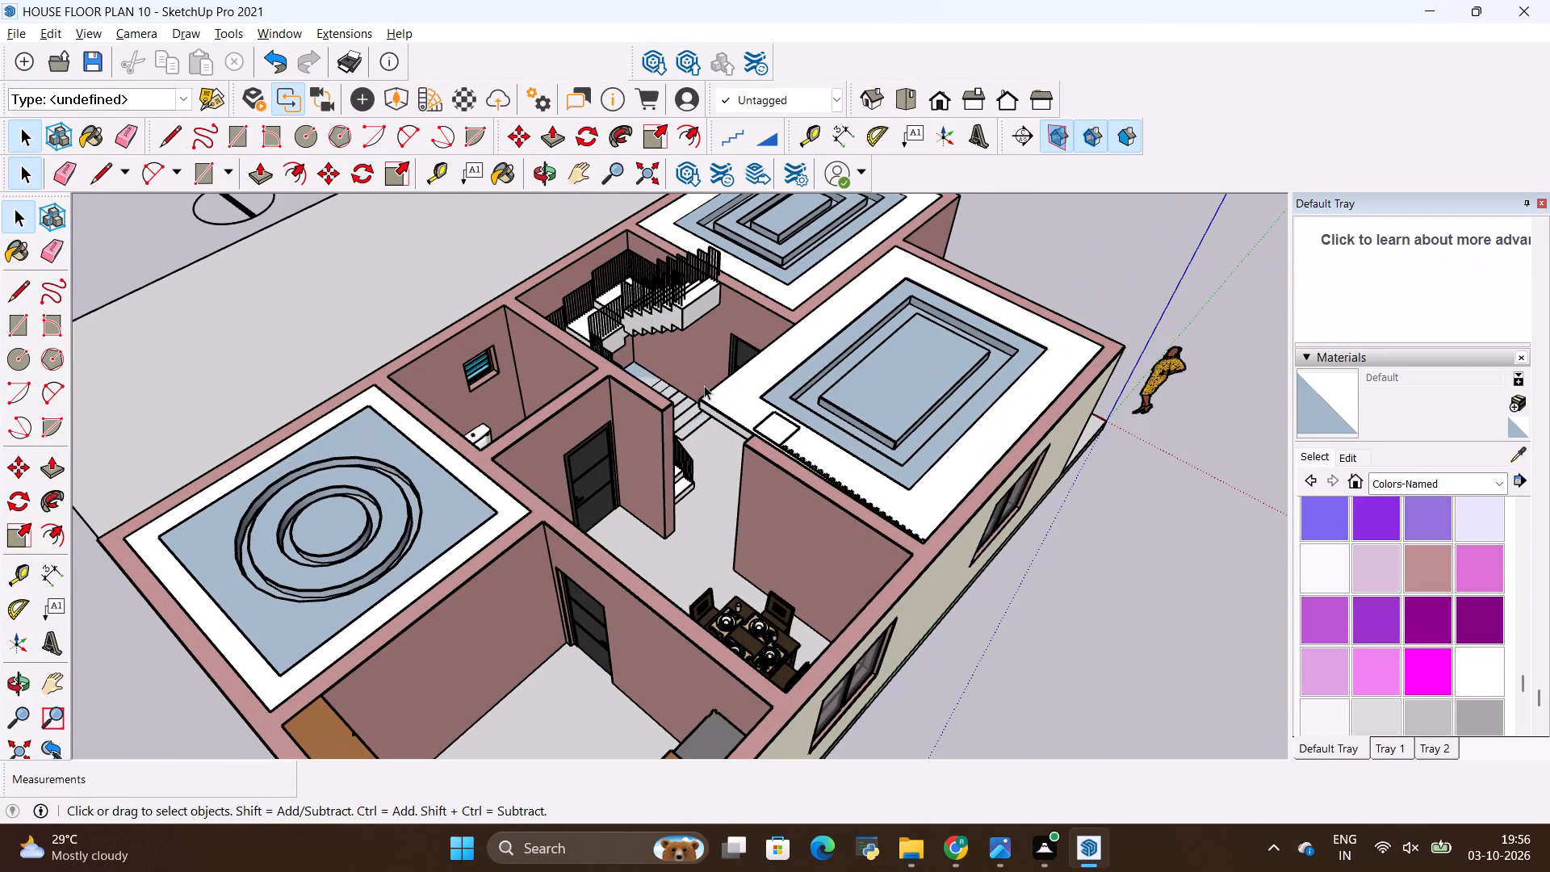
scroll(1385, 636, up, 2)
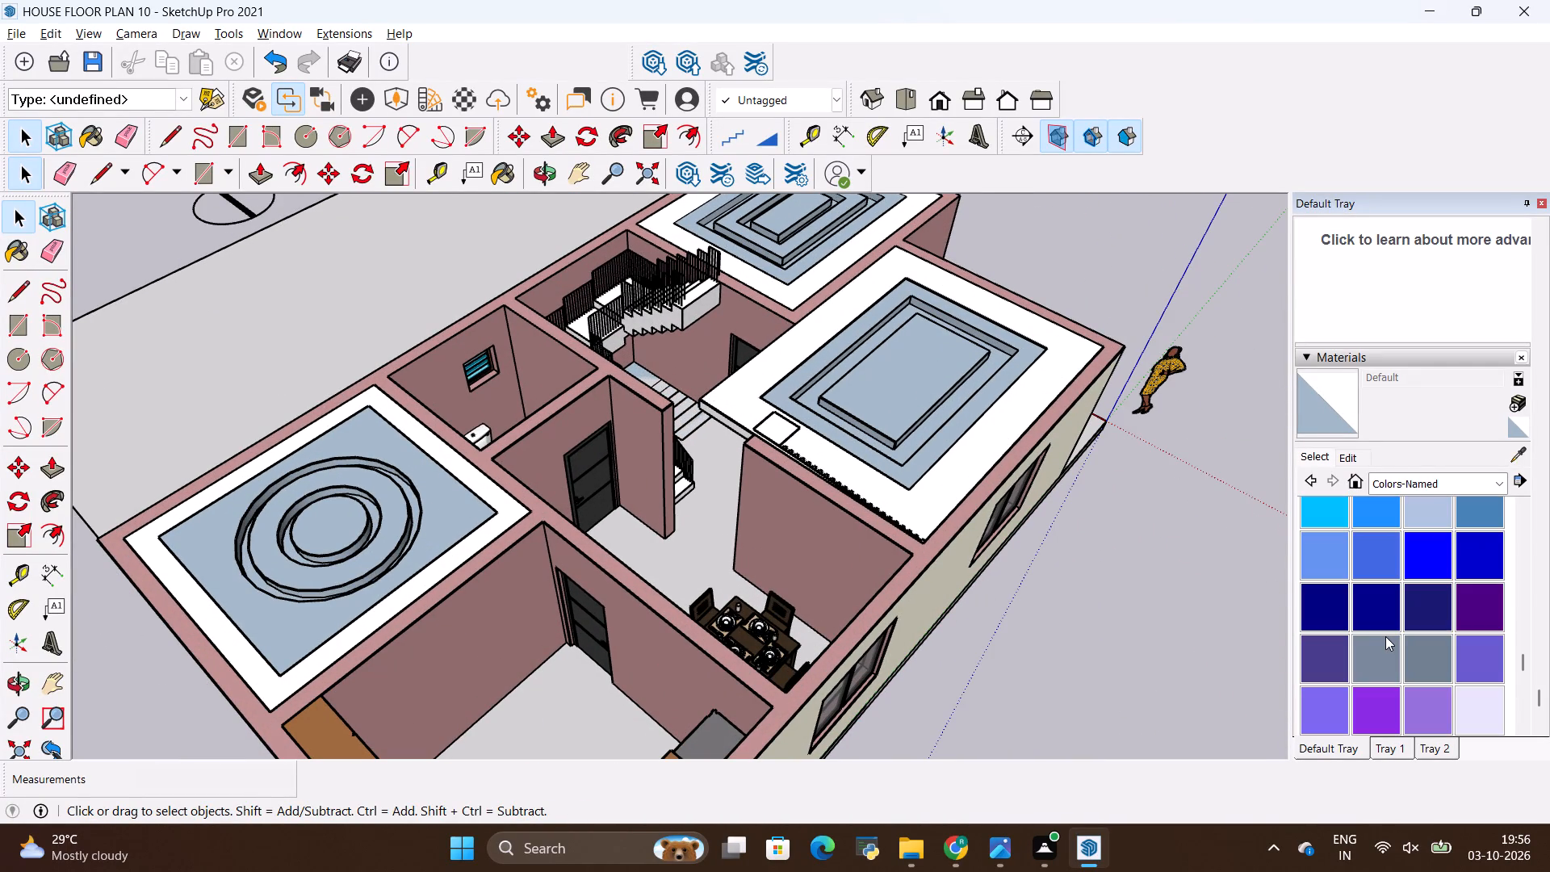
scroll(1397, 626, up, 3)
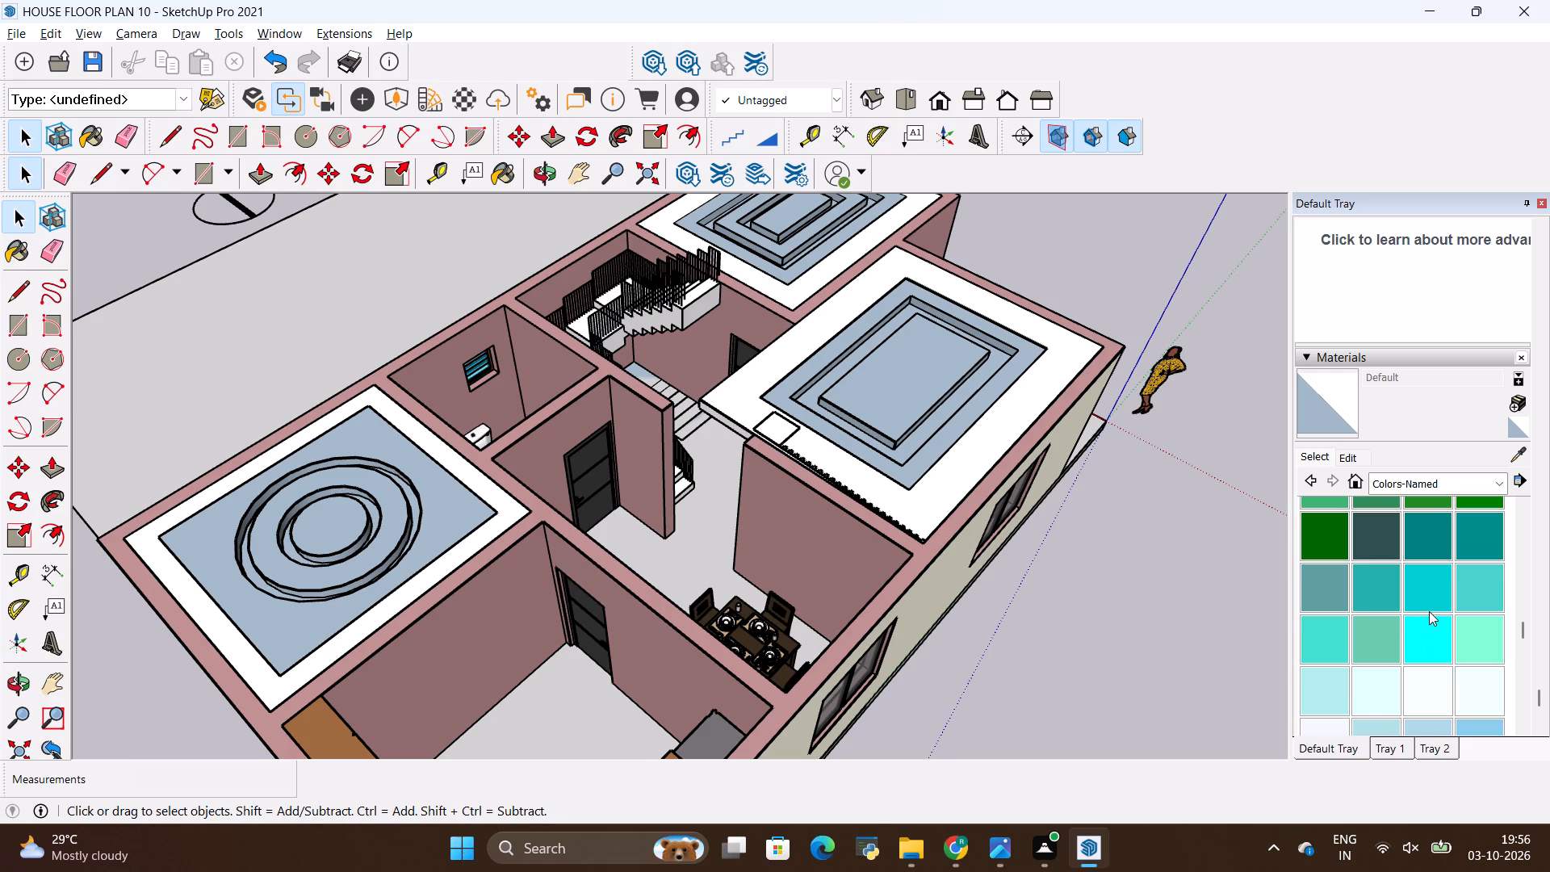
click(1324, 593)
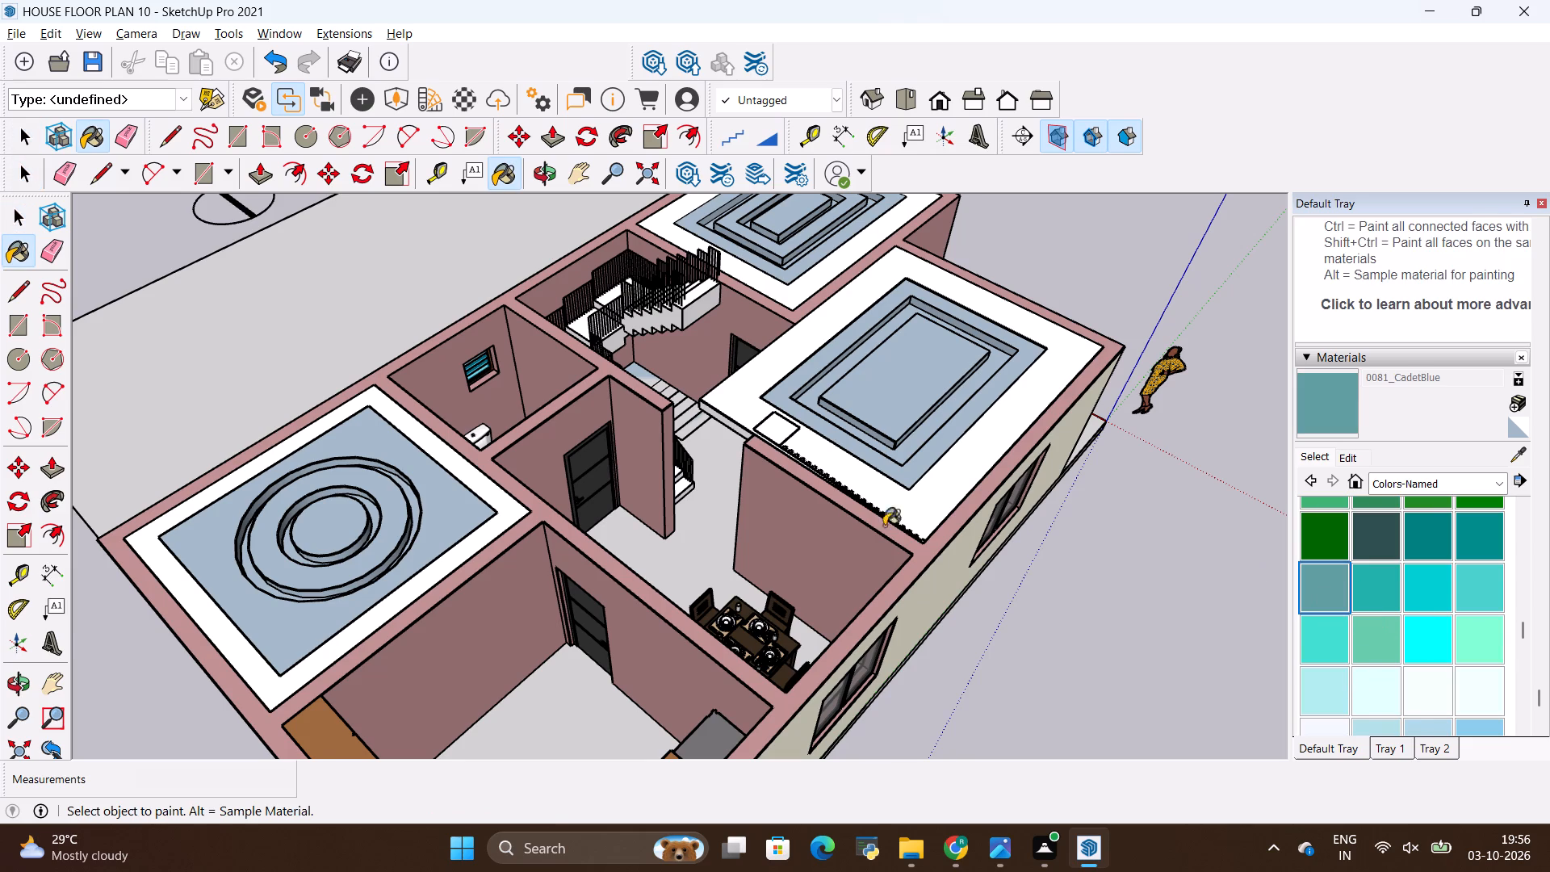
scroll(844, 519, up, 5)
key(space)
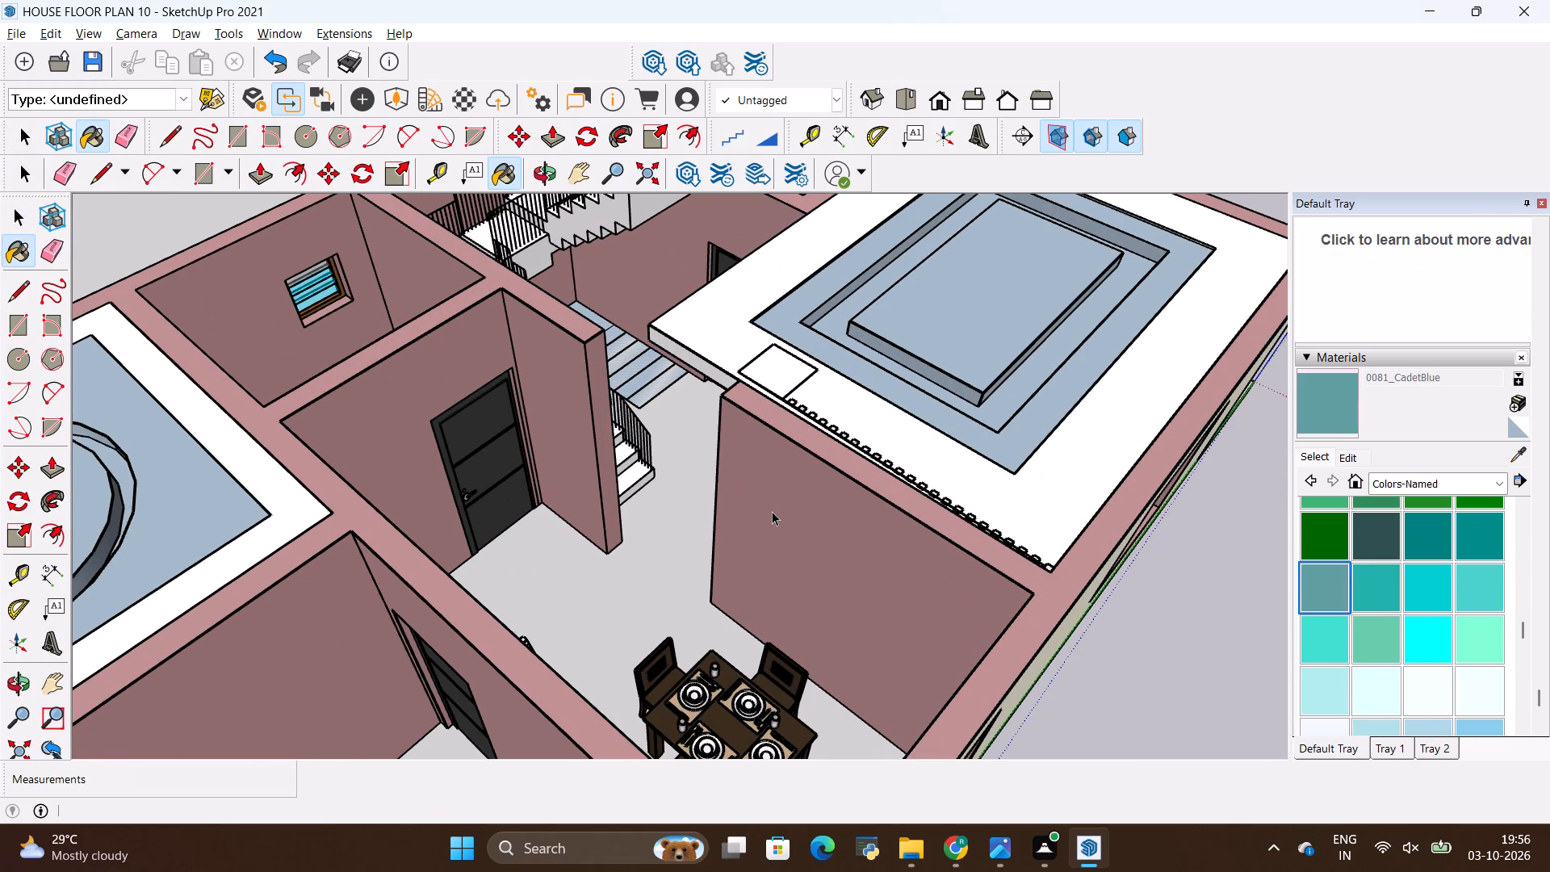
double_click(772, 511)
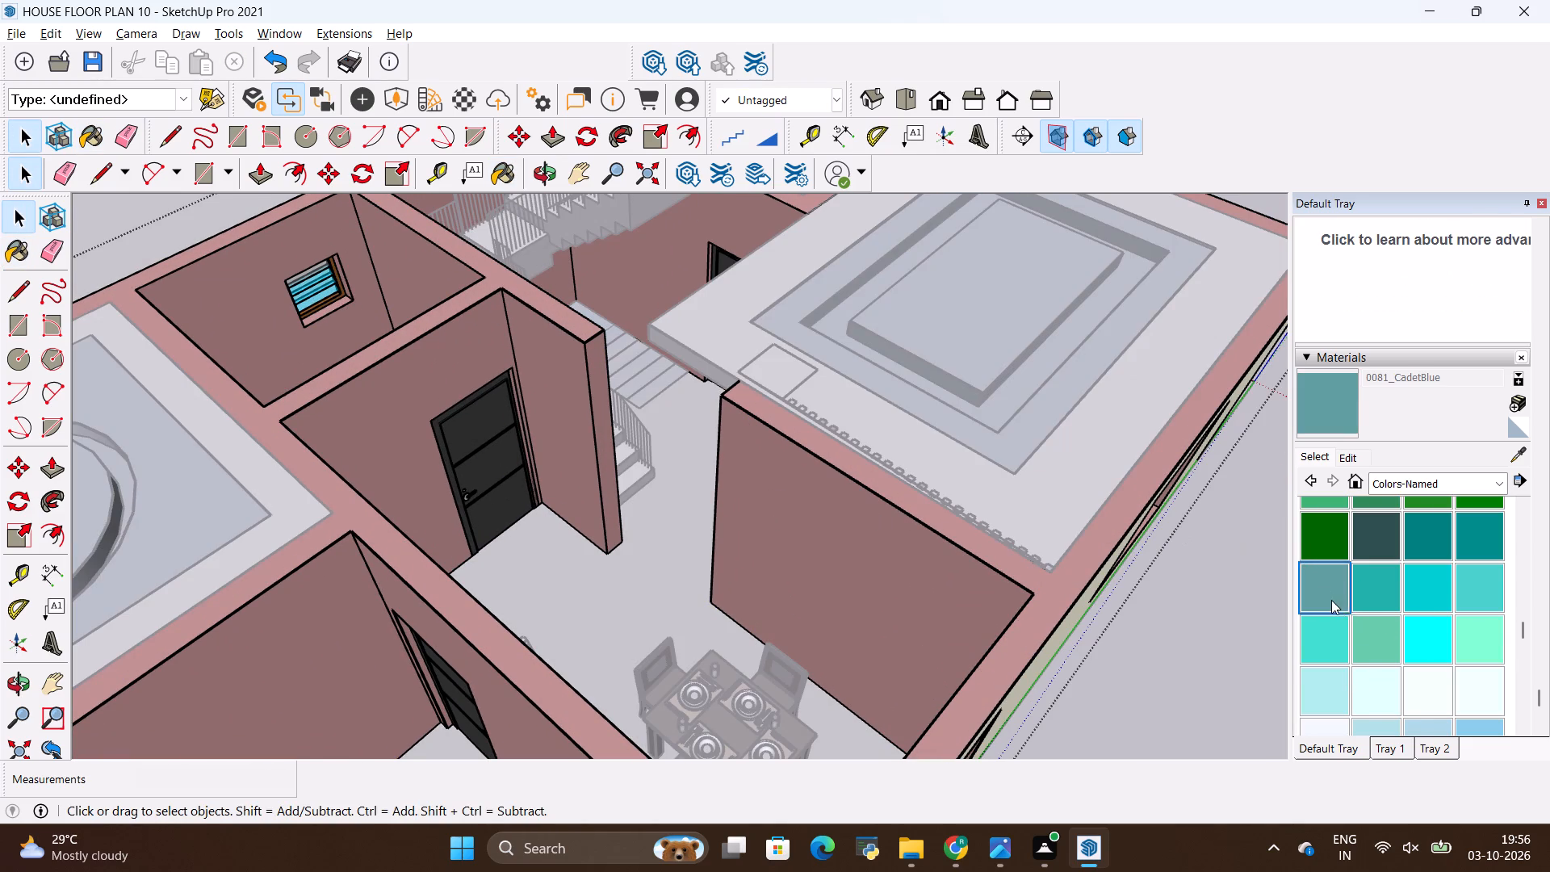
click(1331, 600)
click(915, 607)
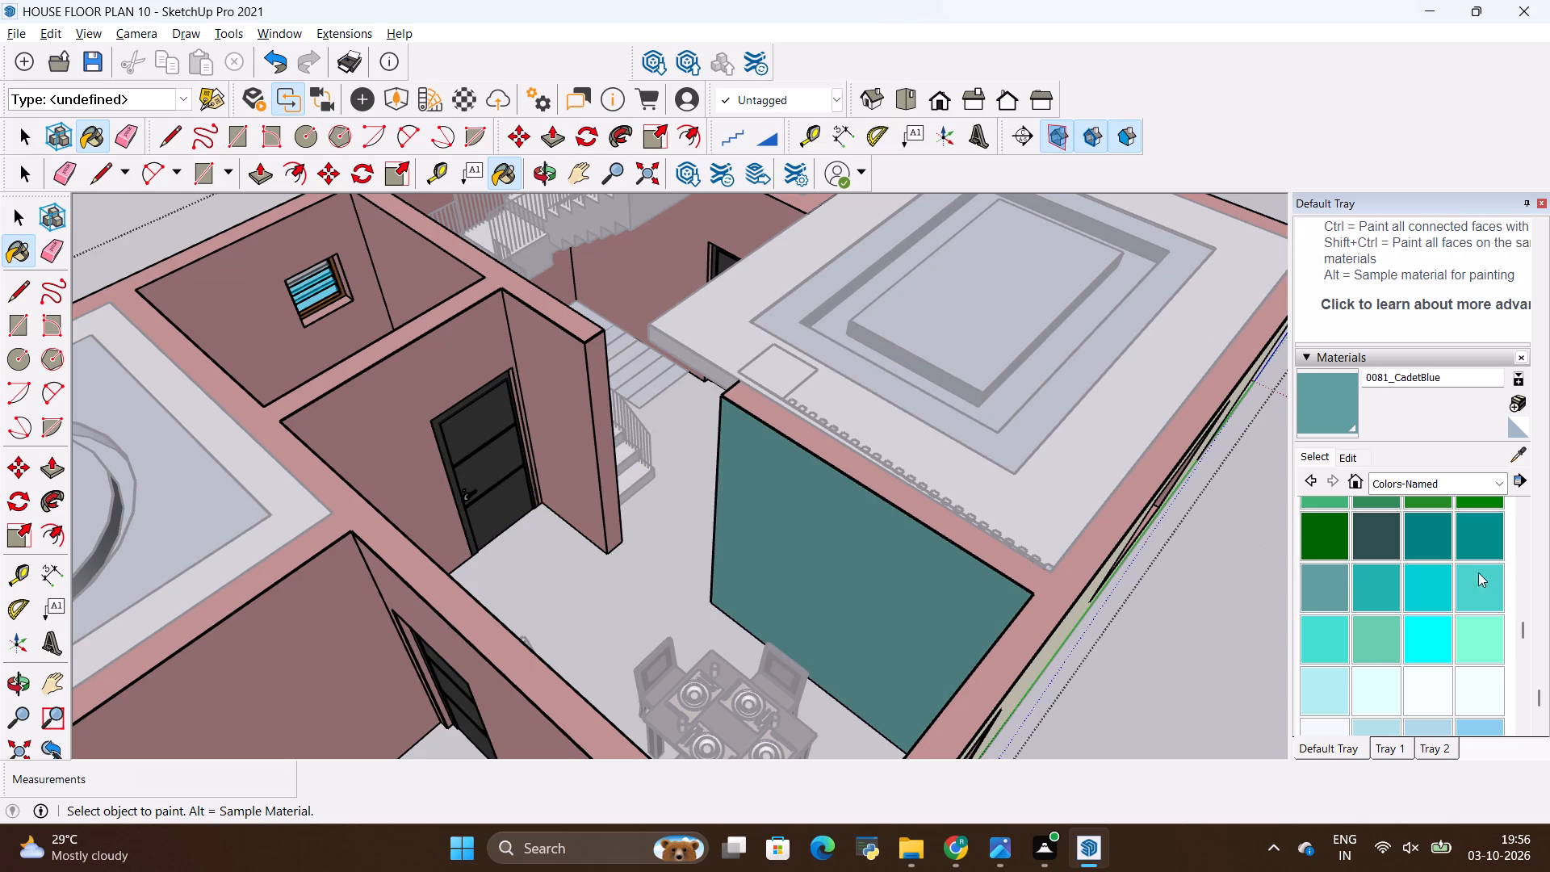
Paint the wall beside the dining table, the opposite door wall and its adjoining short wall with 0035_Tan.
scroll(1440, 645, up, 6)
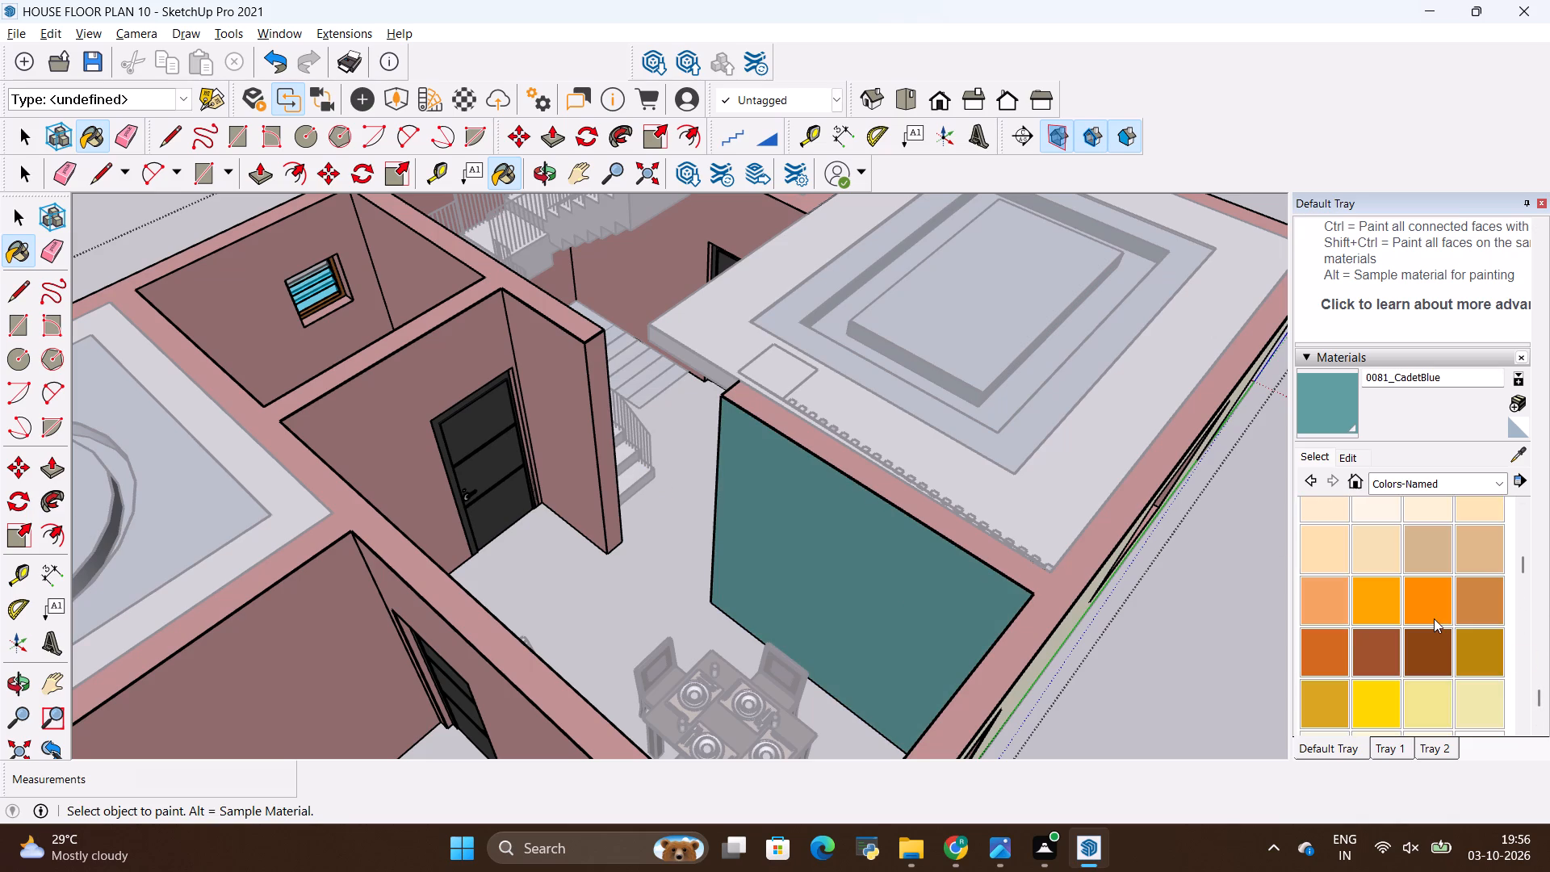
click(1436, 557)
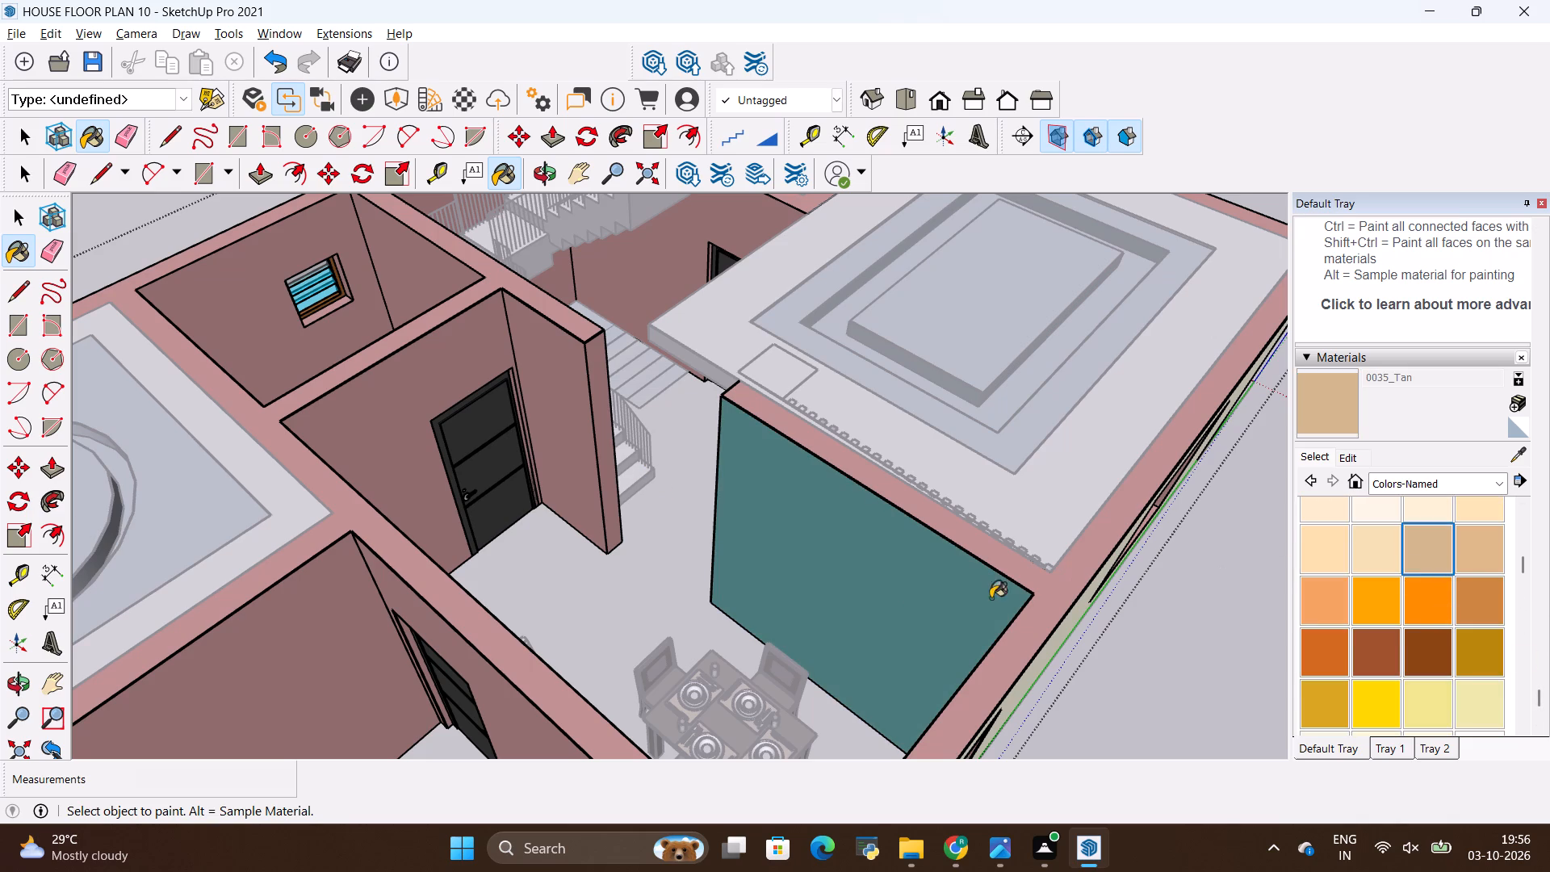
click(914, 623)
click(493, 365)
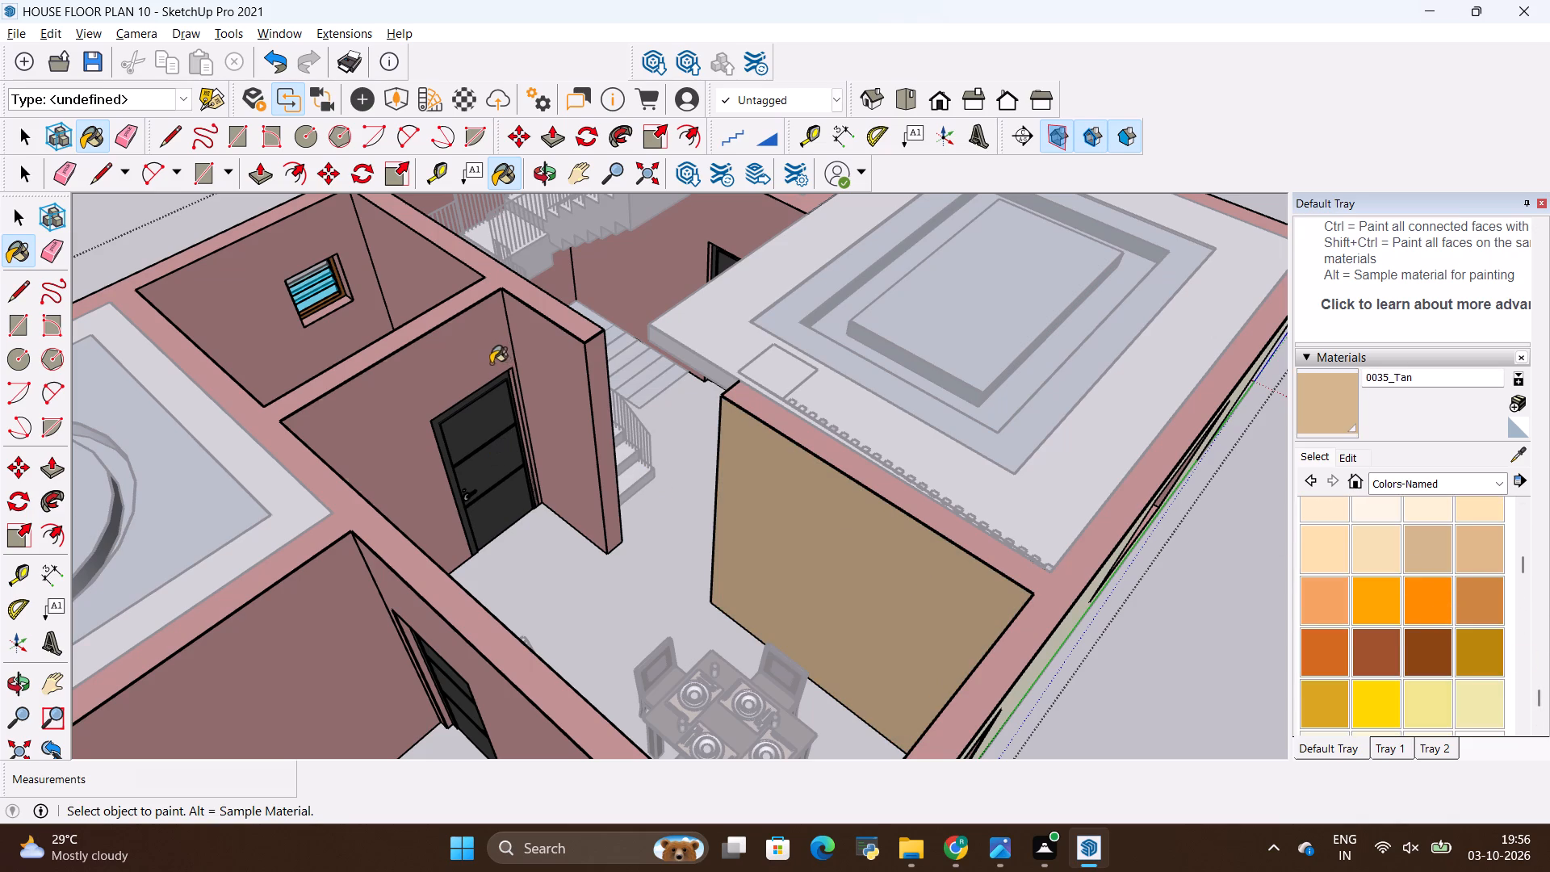
click(557, 383)
Paint the two visible bathroom walls and the staircase wall with 0035_Tan.
scroll(716, 593, down, 5)
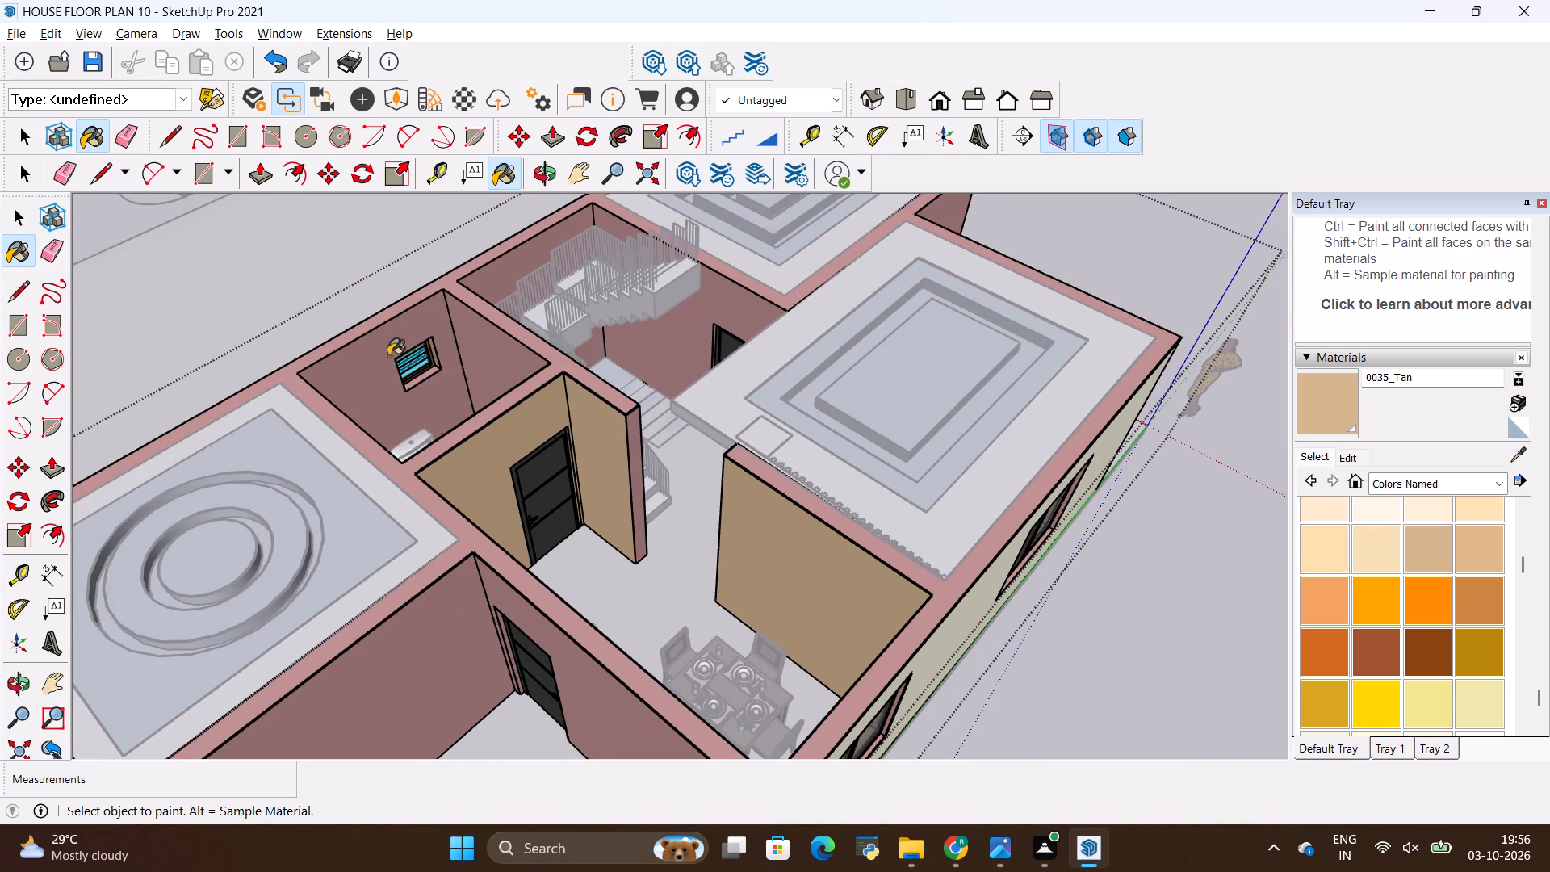
click(367, 367)
click(480, 369)
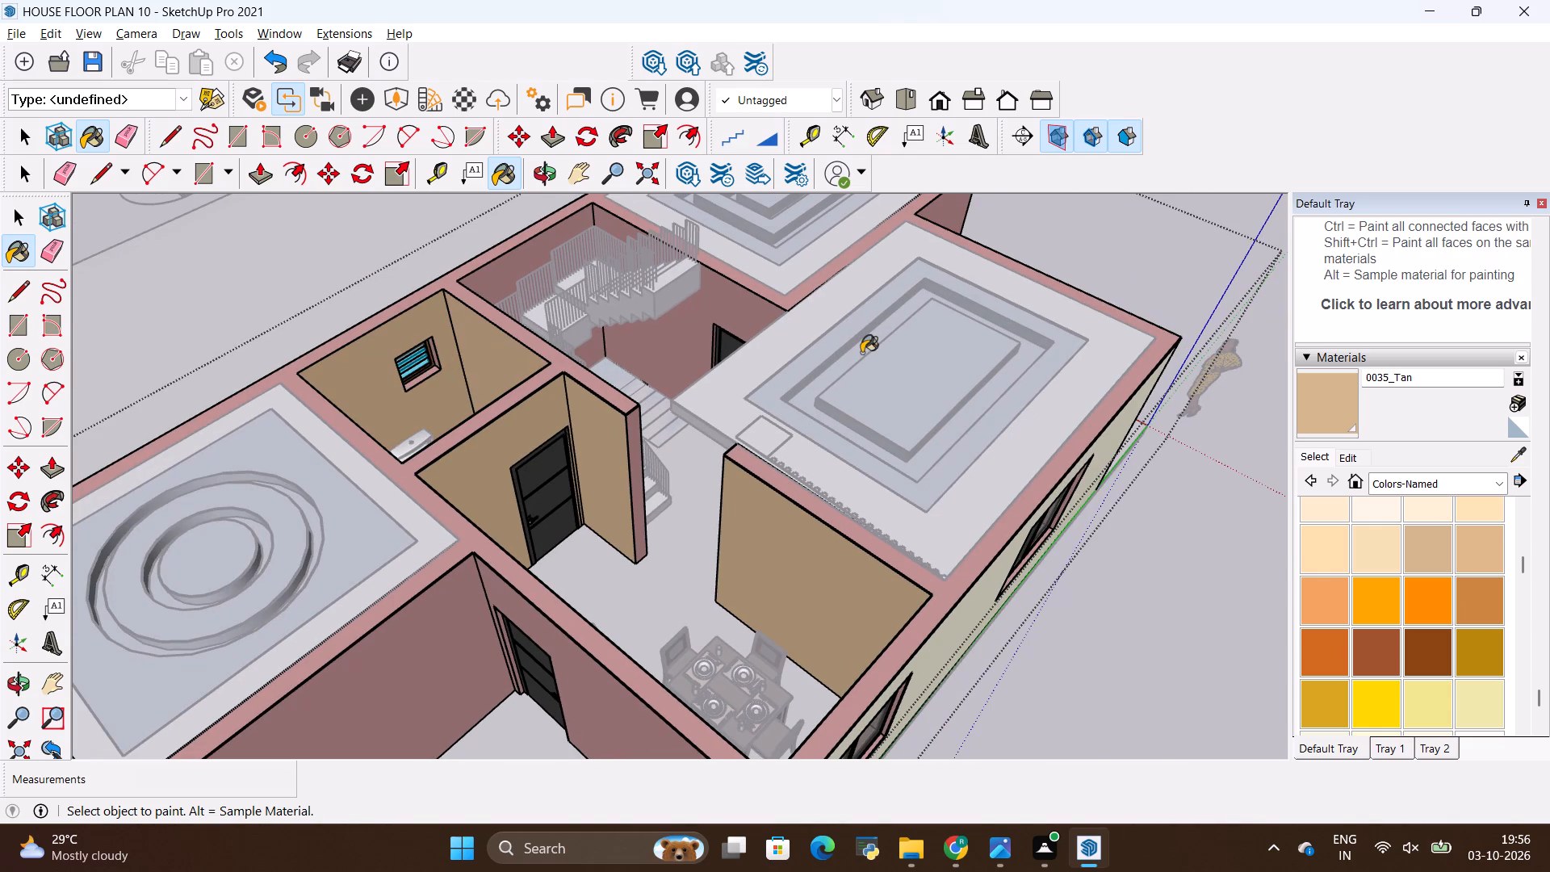
click(677, 350)
scroll(900, 505, down, 5)
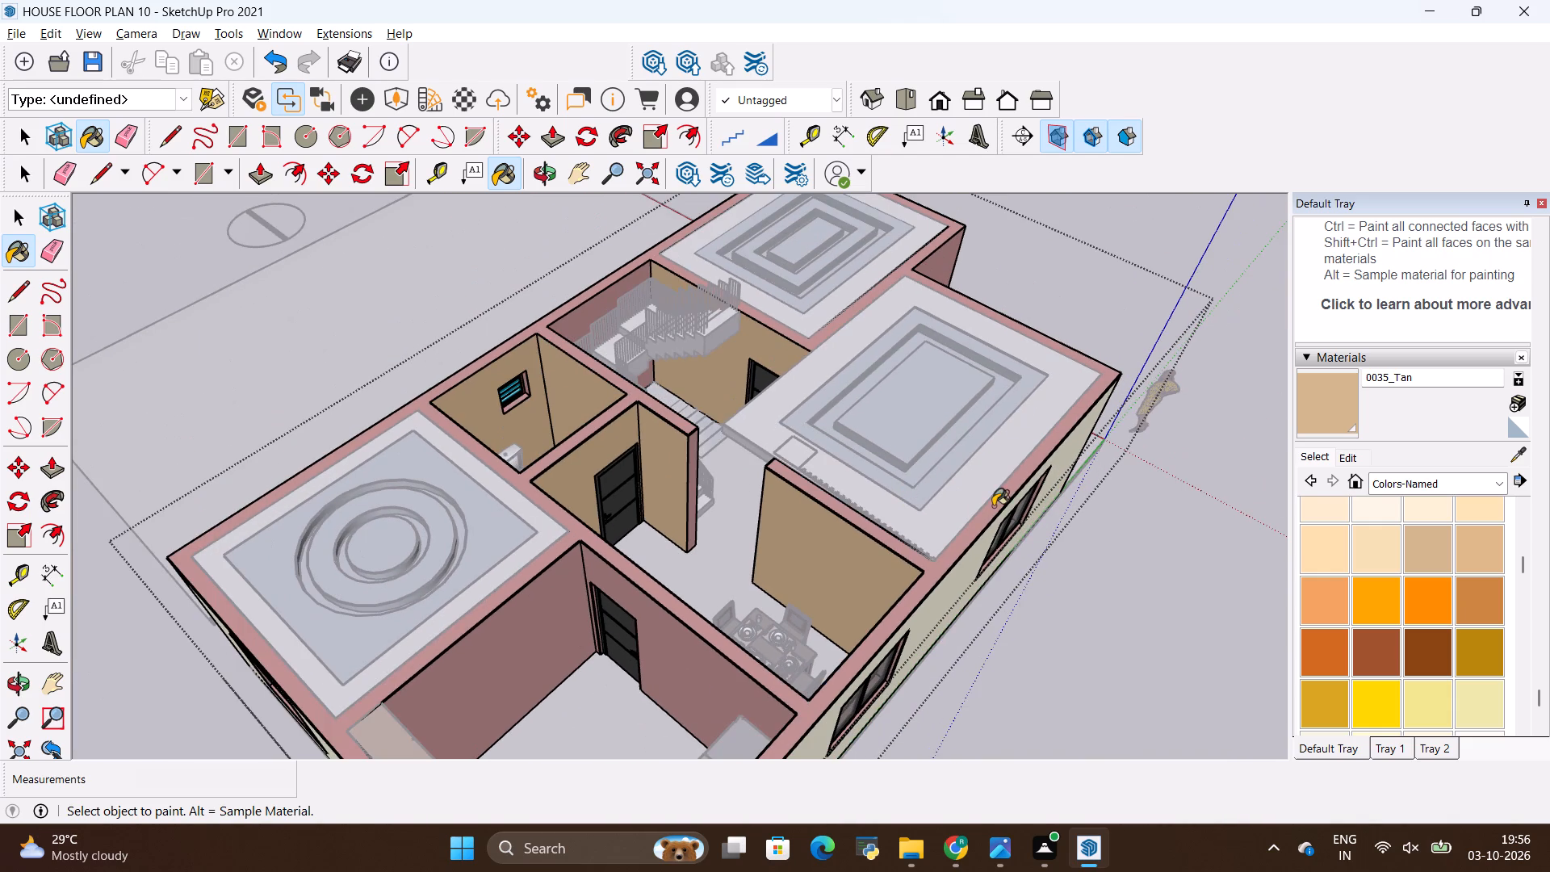
Paint the short passage wall near the dining area and the kitchen's inner wall with 0054_LightYellow.
middle_drag(993, 506, 534, 563)
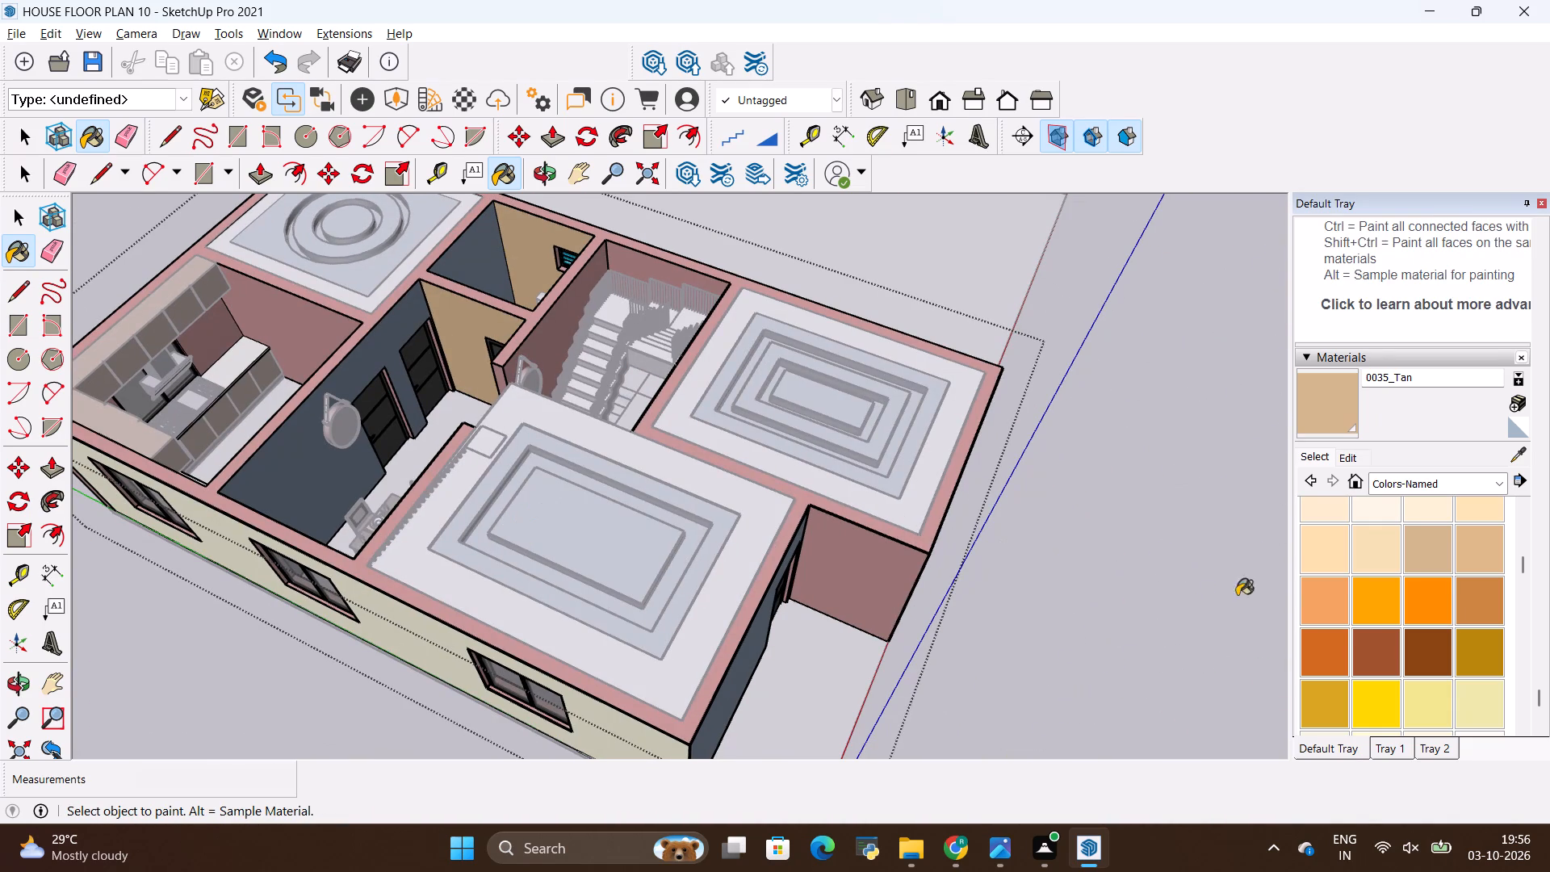
scroll(1412, 625, down, 1)
scroll(1389, 580, up, 1)
scroll(1397, 589, down, 2)
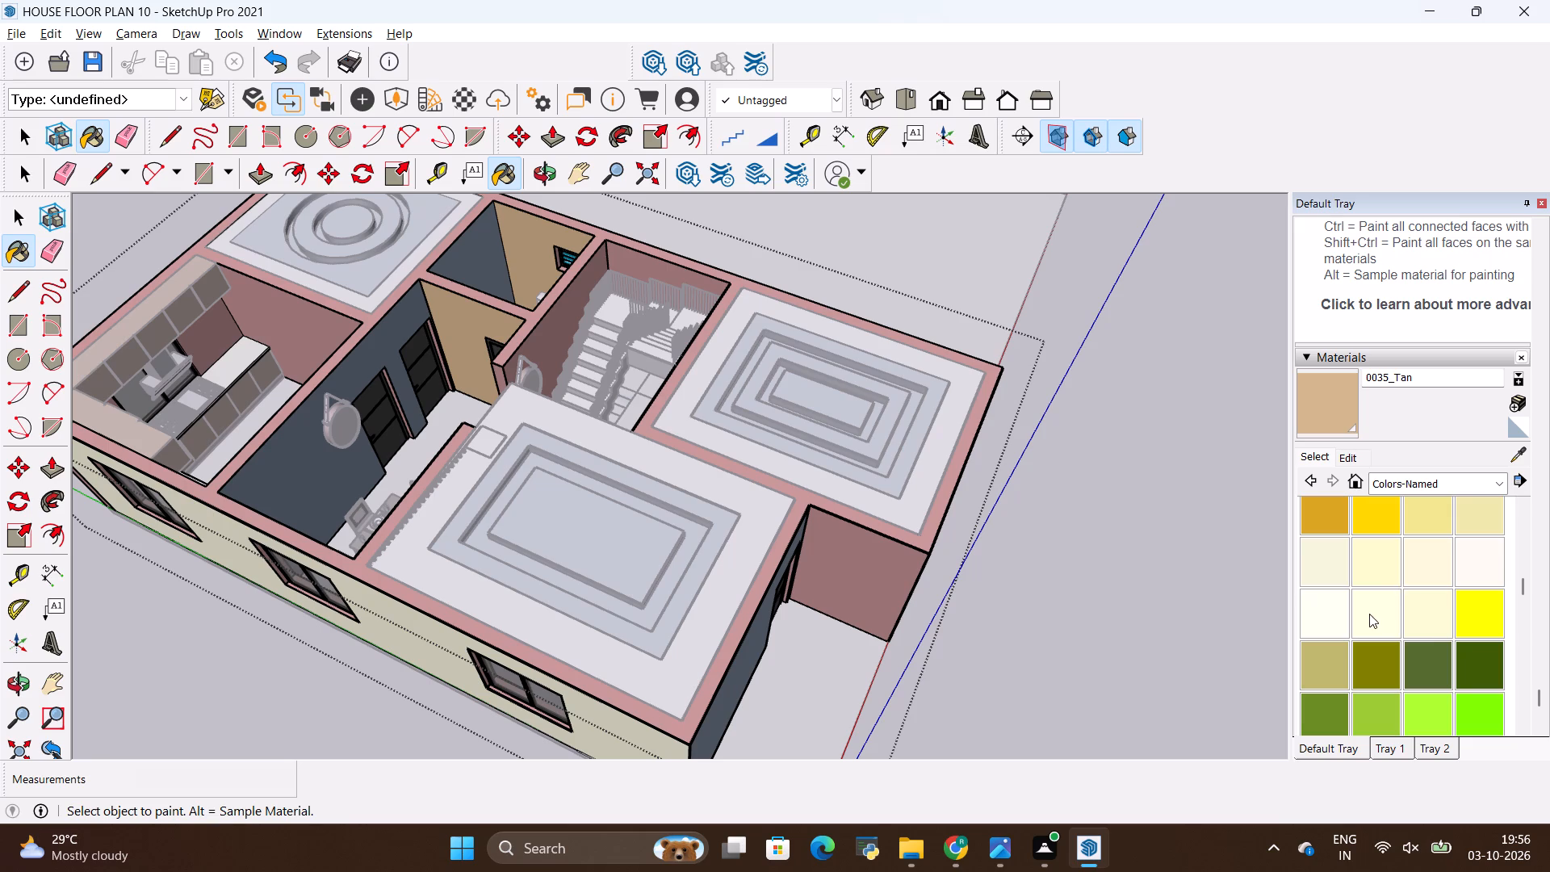
click(1367, 614)
scroll(559, 490, up, 2)
click(436, 328)
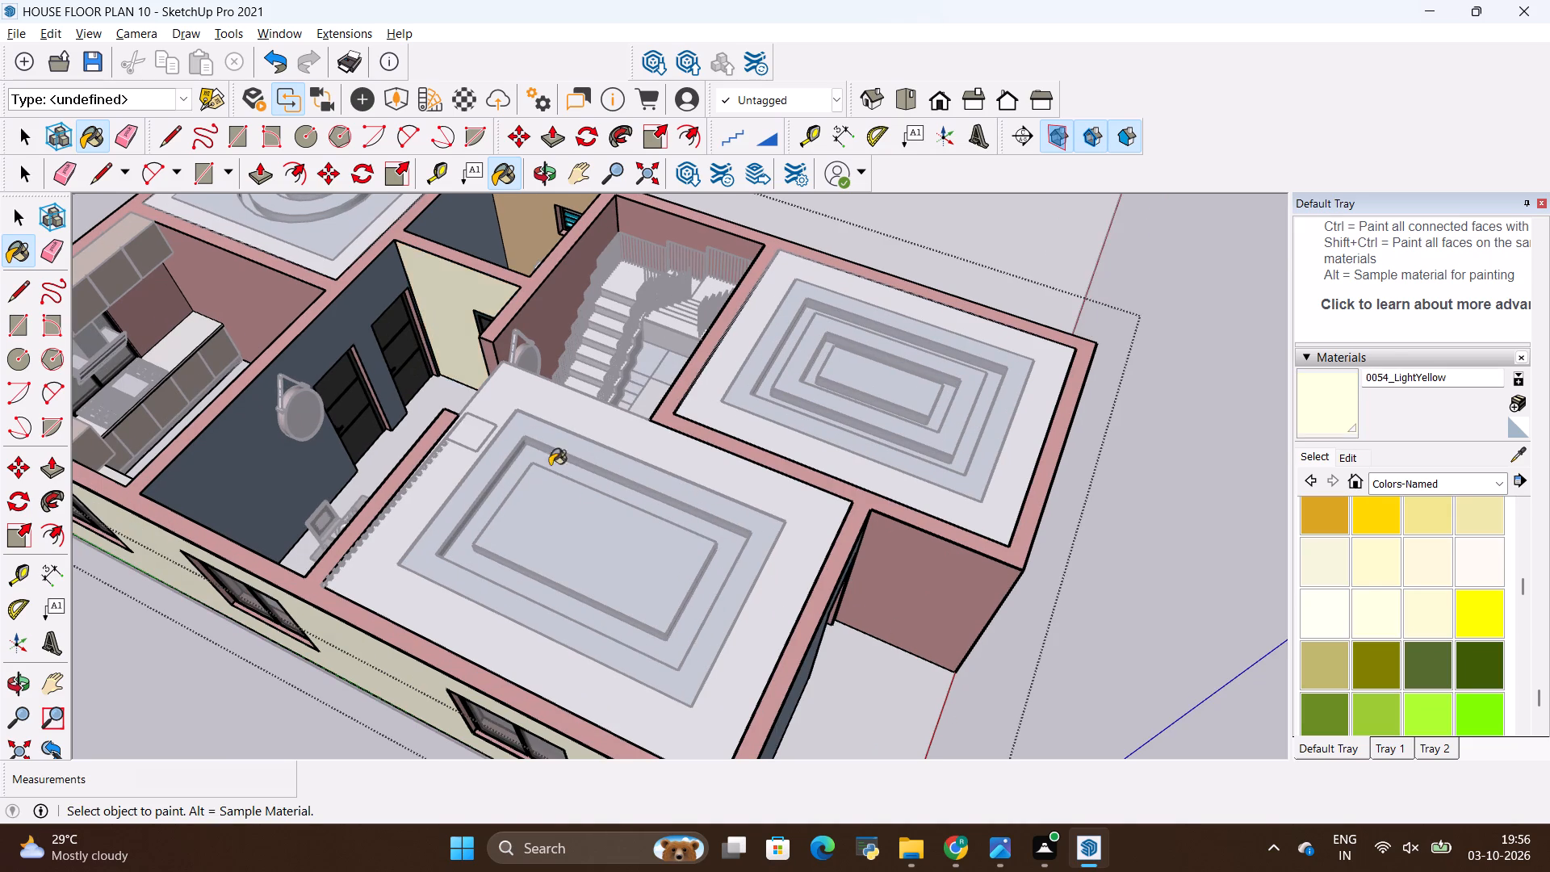
scroll(652, 526, down, 4)
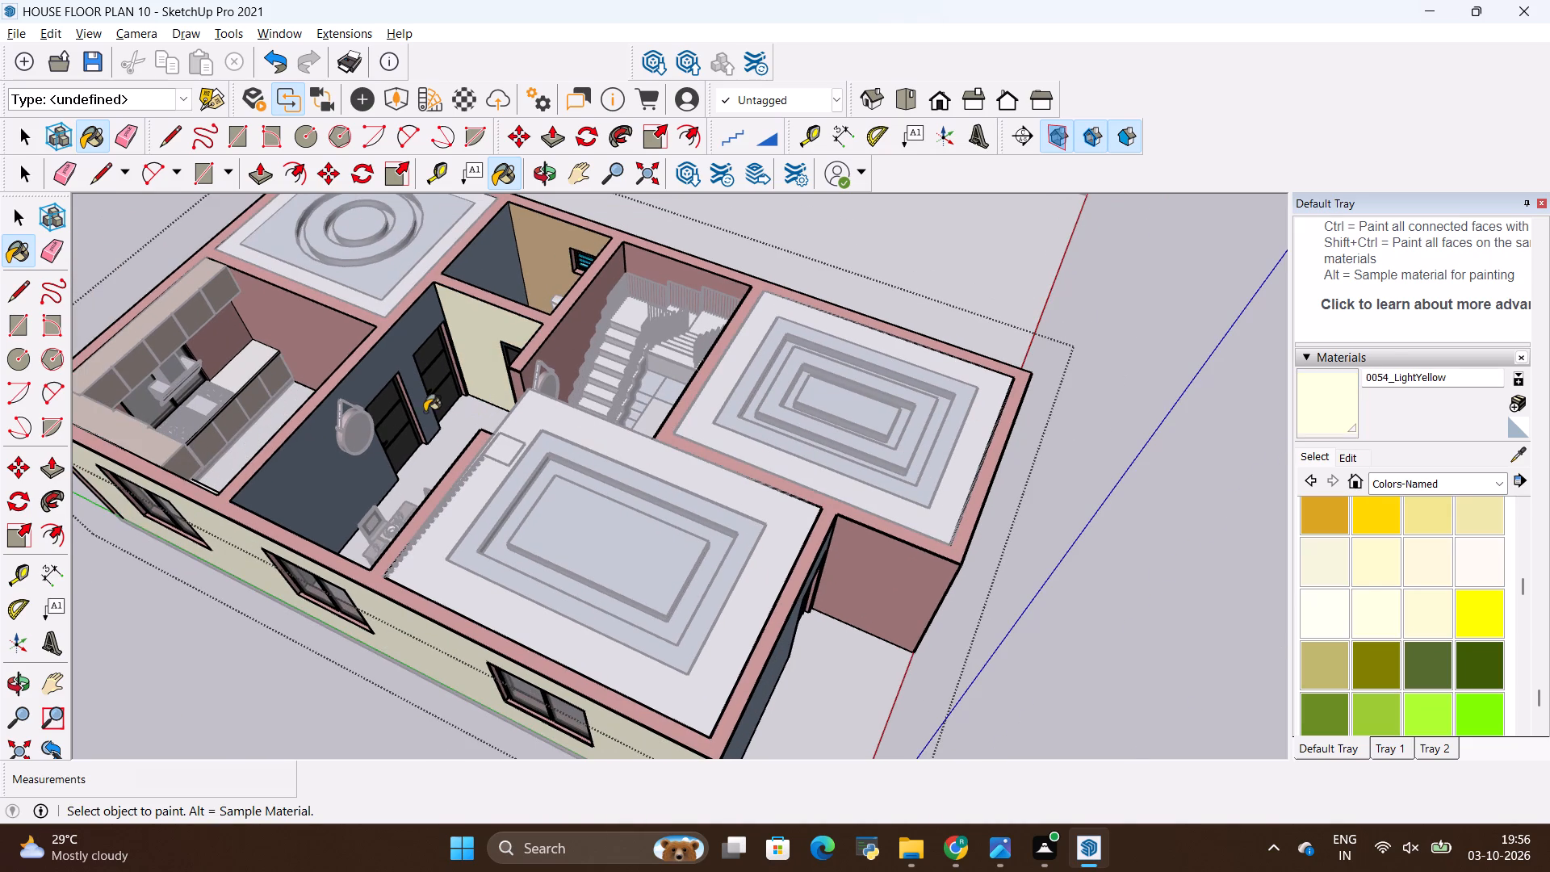
click(309, 321)
scroll(665, 497, down, 5)
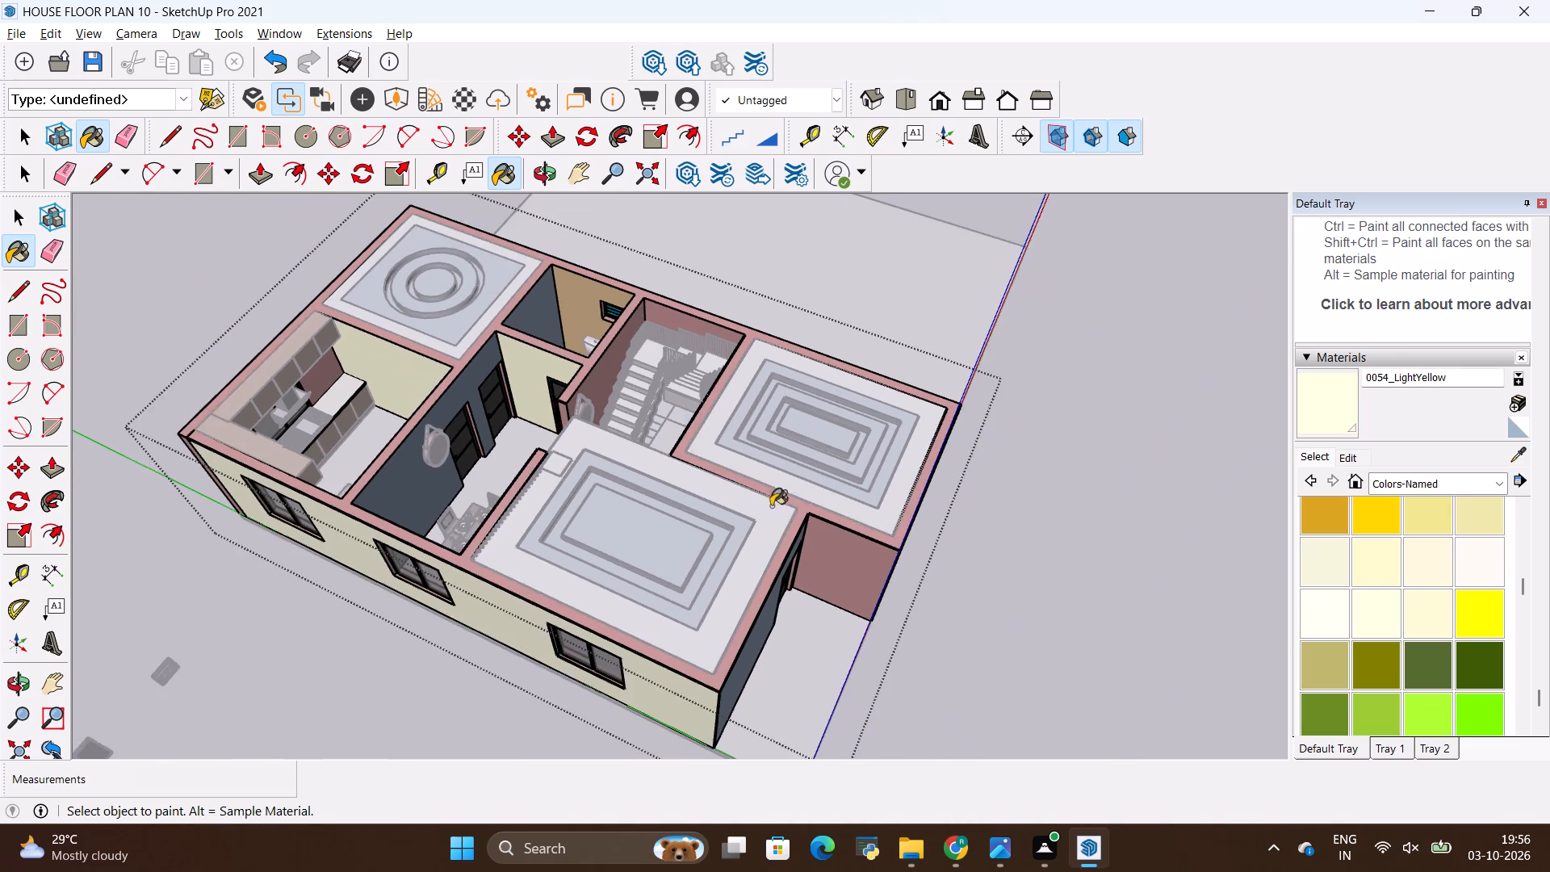
Close the walls group and check the repainted walls against the whole house from above and the front.
scroll(771, 506, down, 4)
key(space)
click(985, 508)
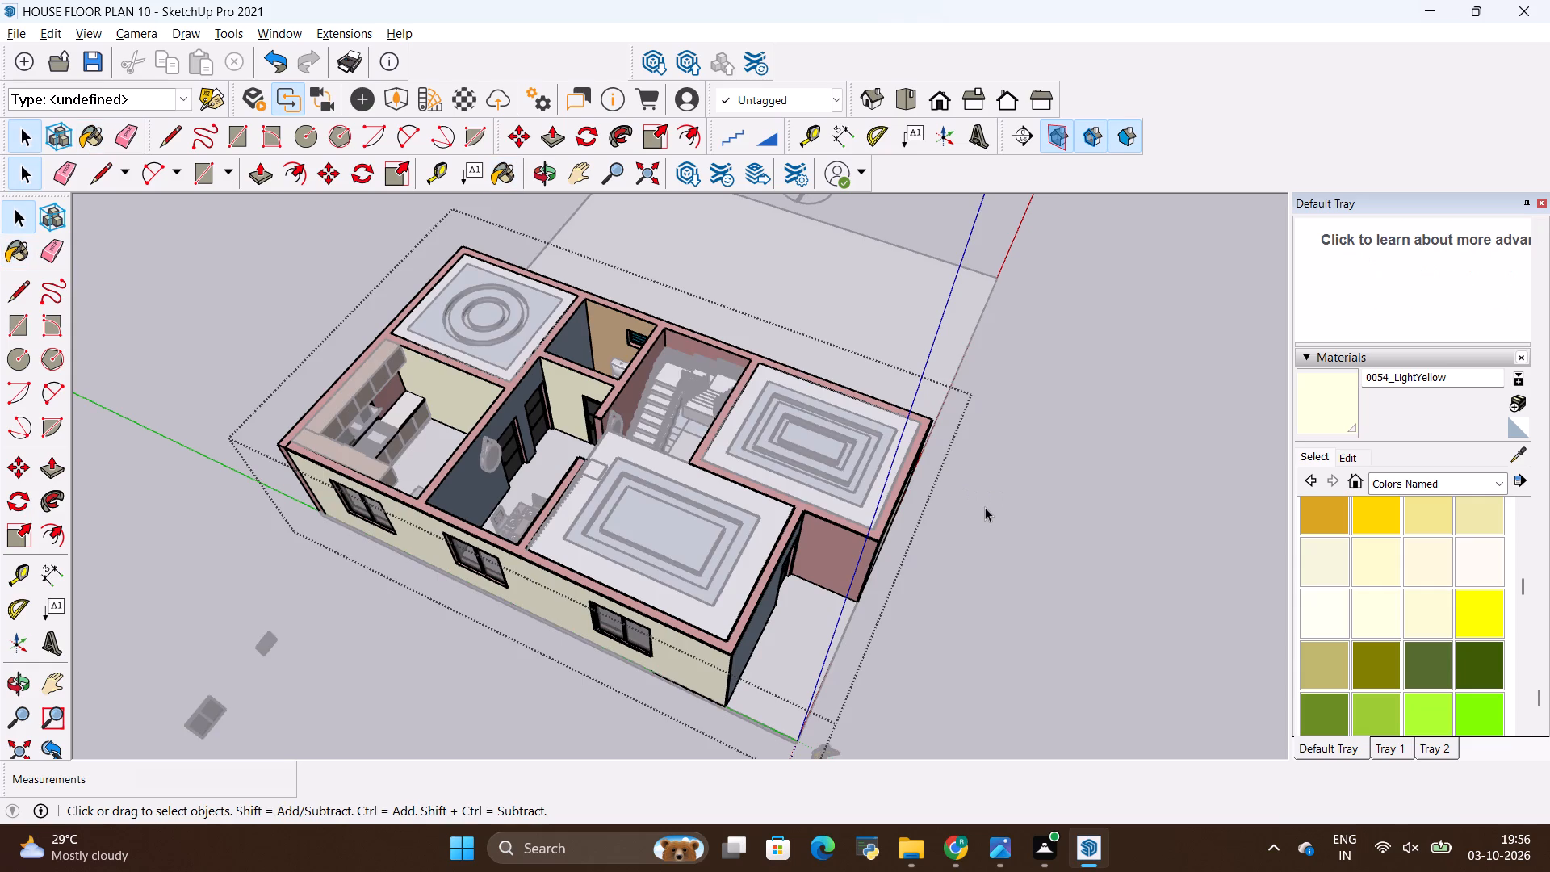
scroll(982, 507, down, 5)
middle_drag(1019, 490, 801, 588)
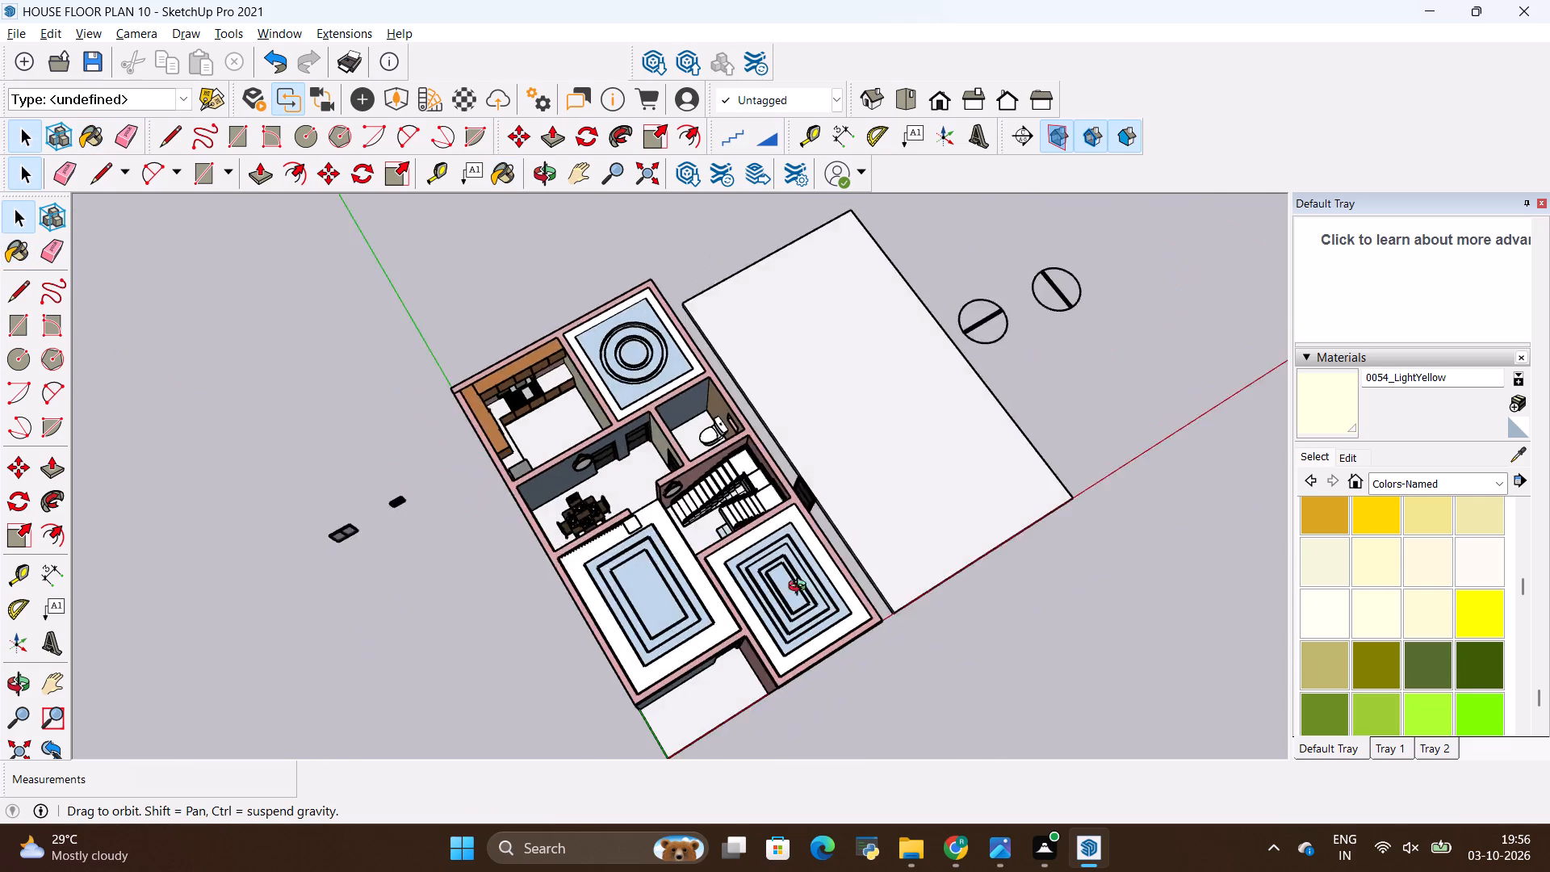
middle_drag(801, 588, 781, 460)
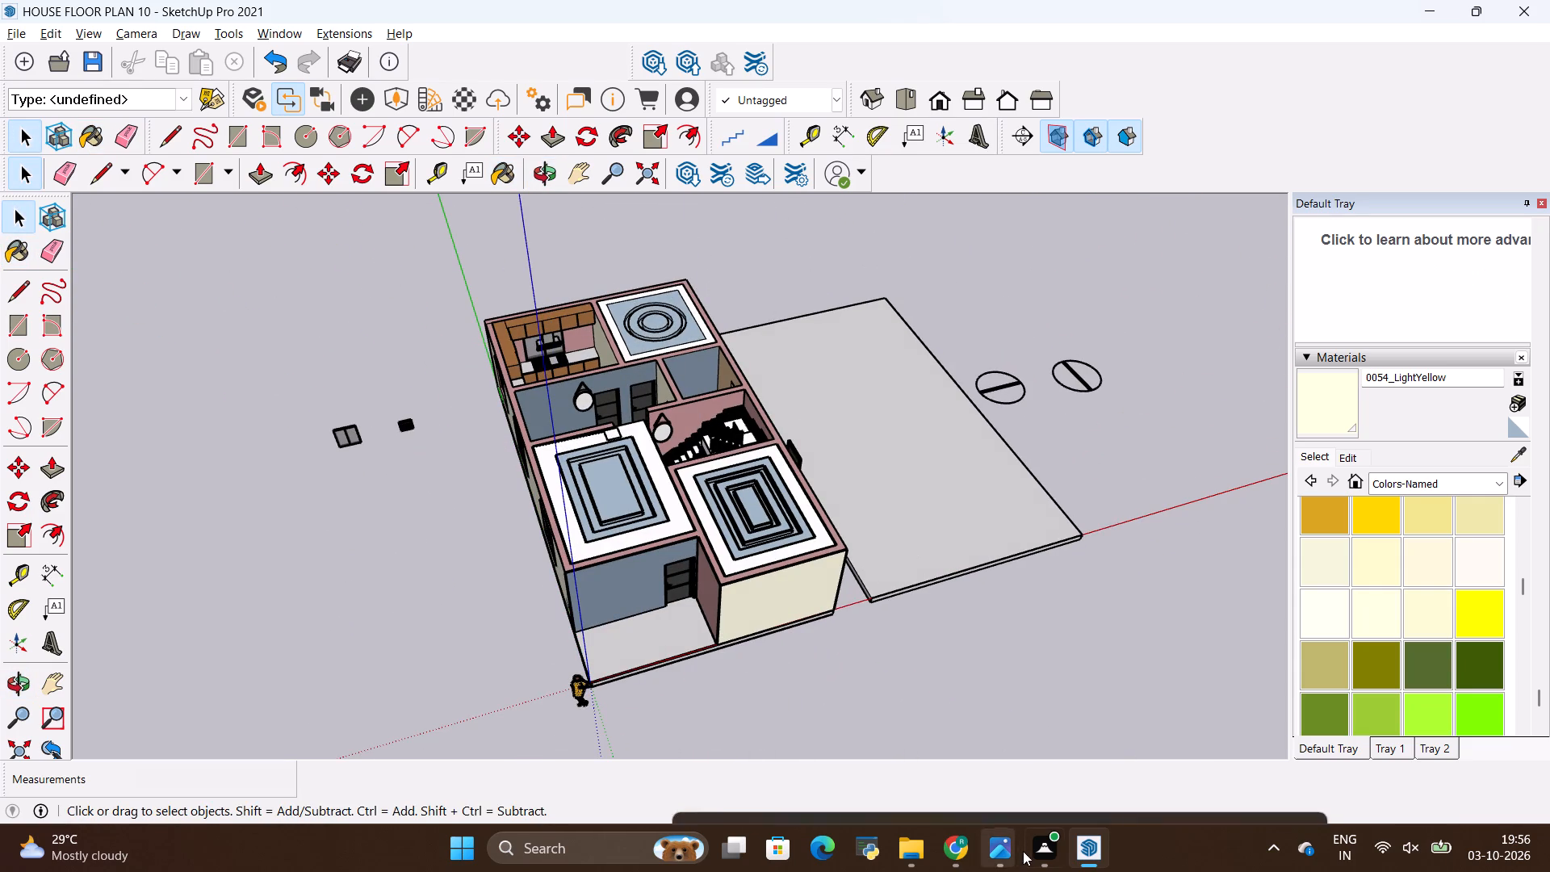
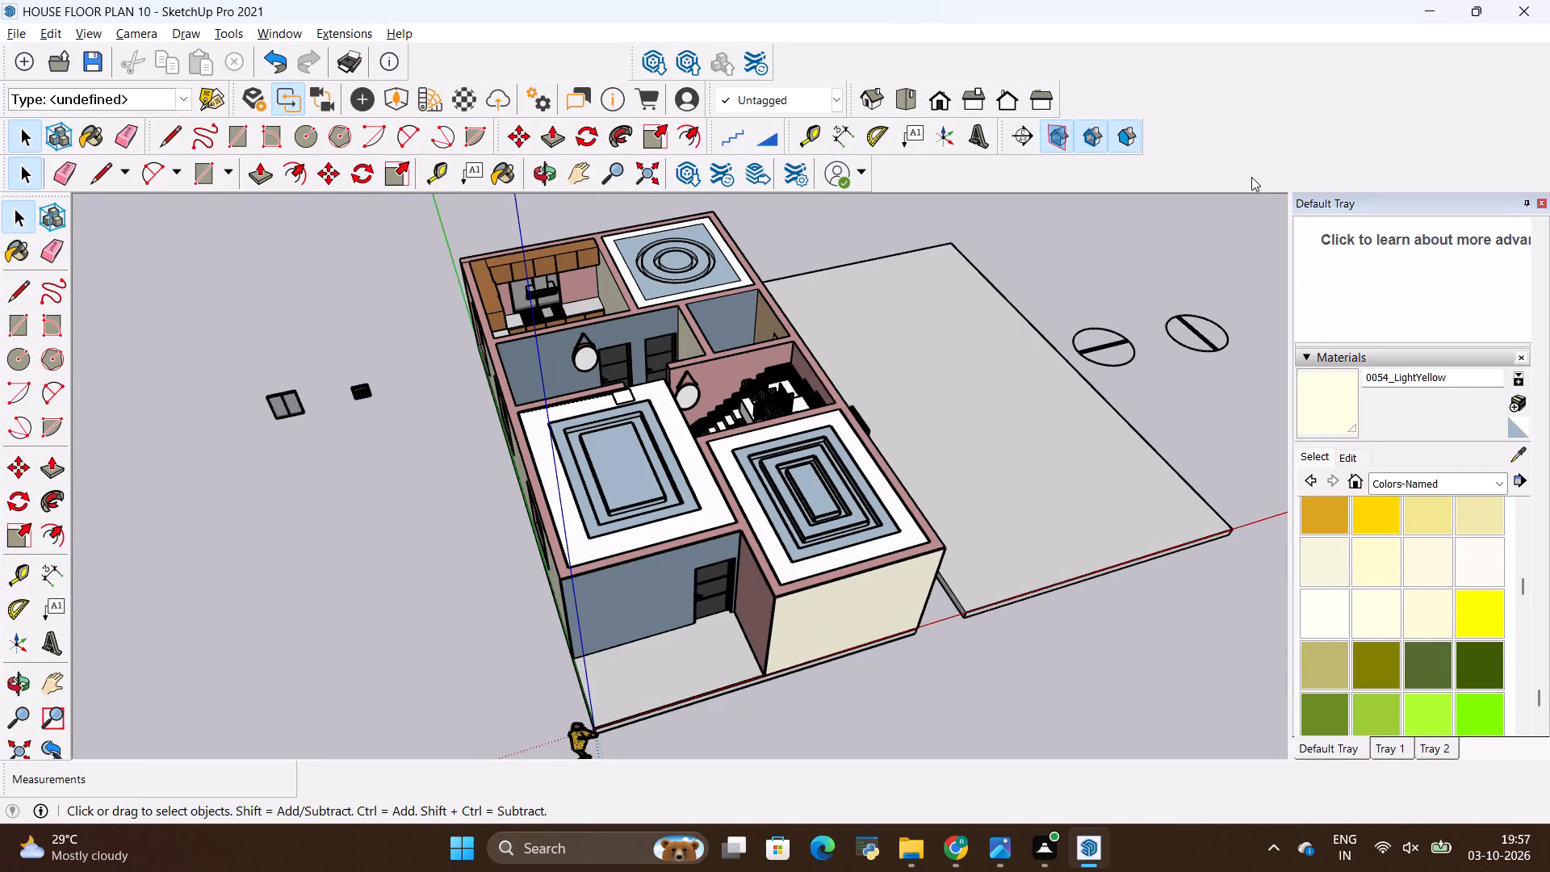
Examine the whole house from above, the window side, the front and below to review the painted walls and room ceilings.
scroll(1246, 177, down, 1)
scroll(964, 355, down, 4)
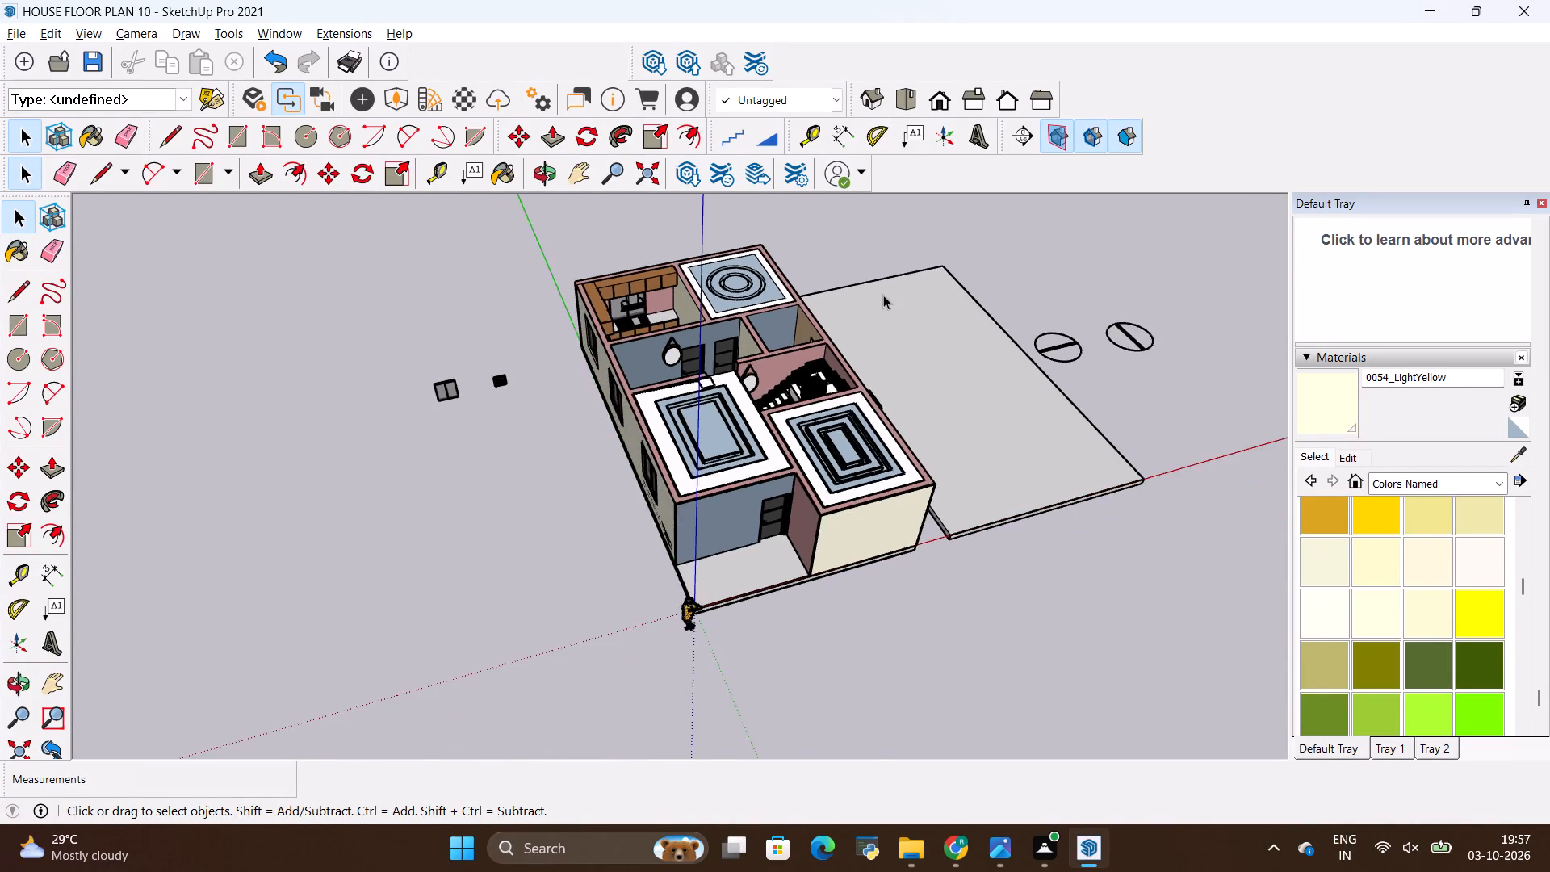
scroll(883, 295, down, 5)
middle_drag(879, 290, 1035, 618)
scroll(1037, 614, up, 1)
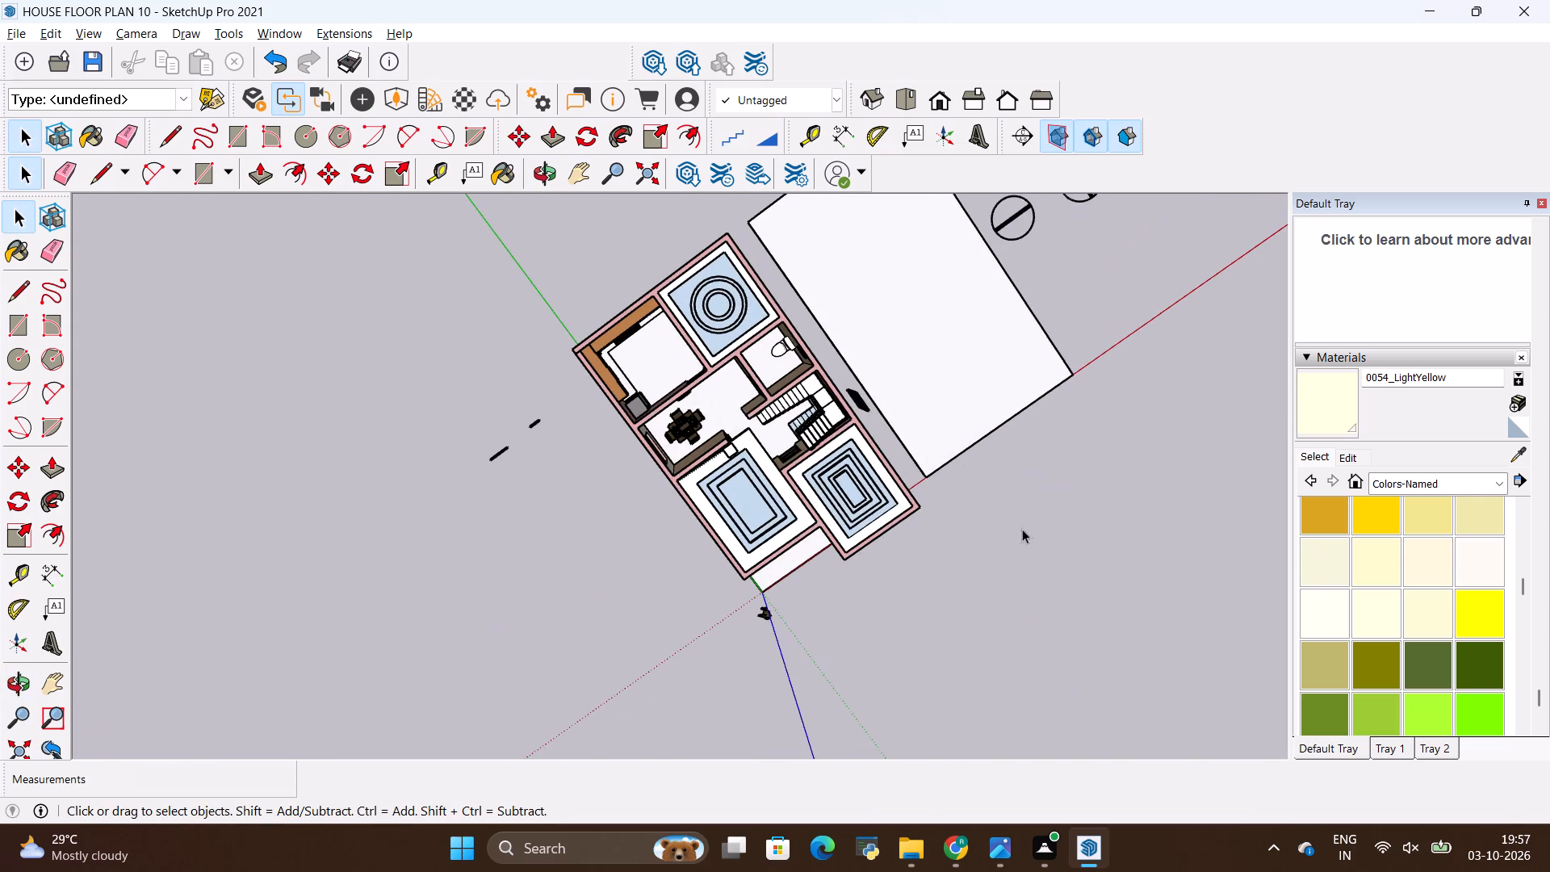
scroll(854, 398, up, 5)
scroll(853, 398, down, 16)
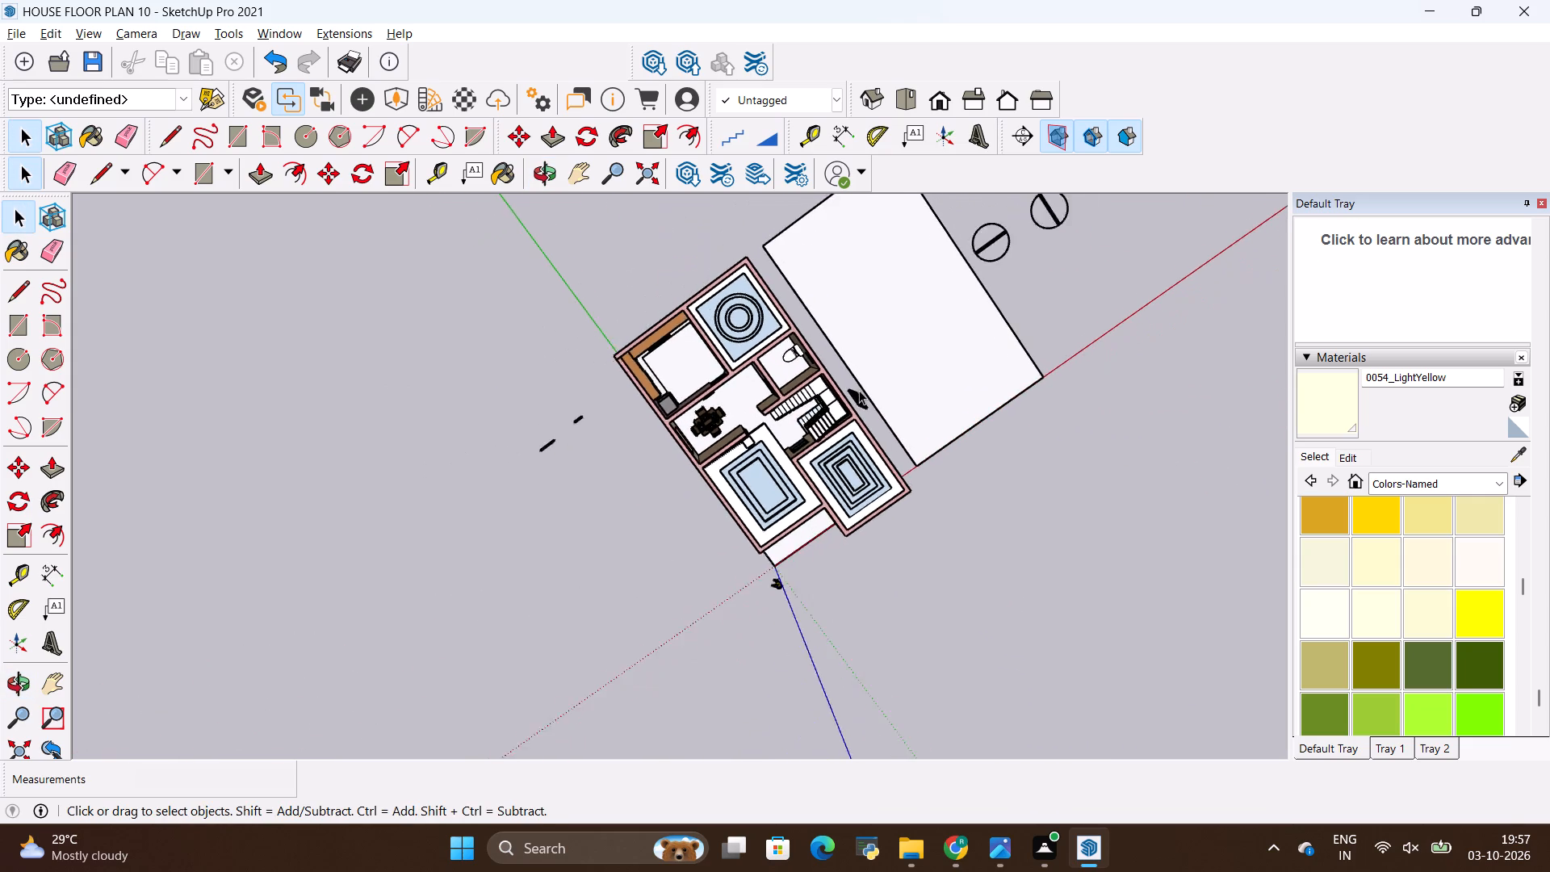
scroll(871, 413, down, 5)
middle_drag(727, 498, 769, 408)
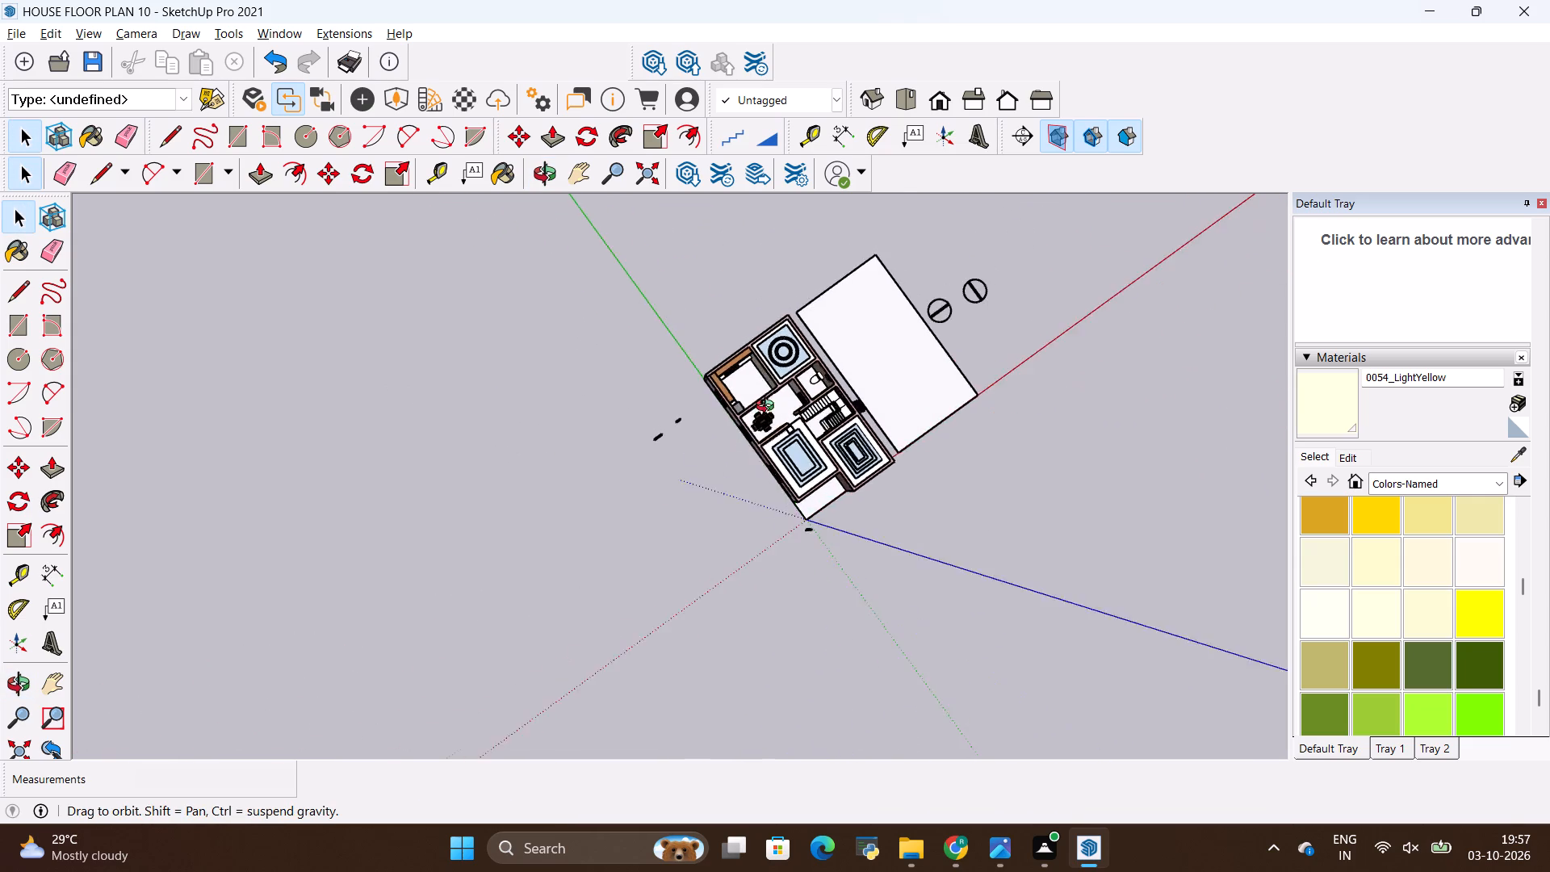
middle_drag(769, 408, 945, 235)
scroll(836, 306, up, 16)
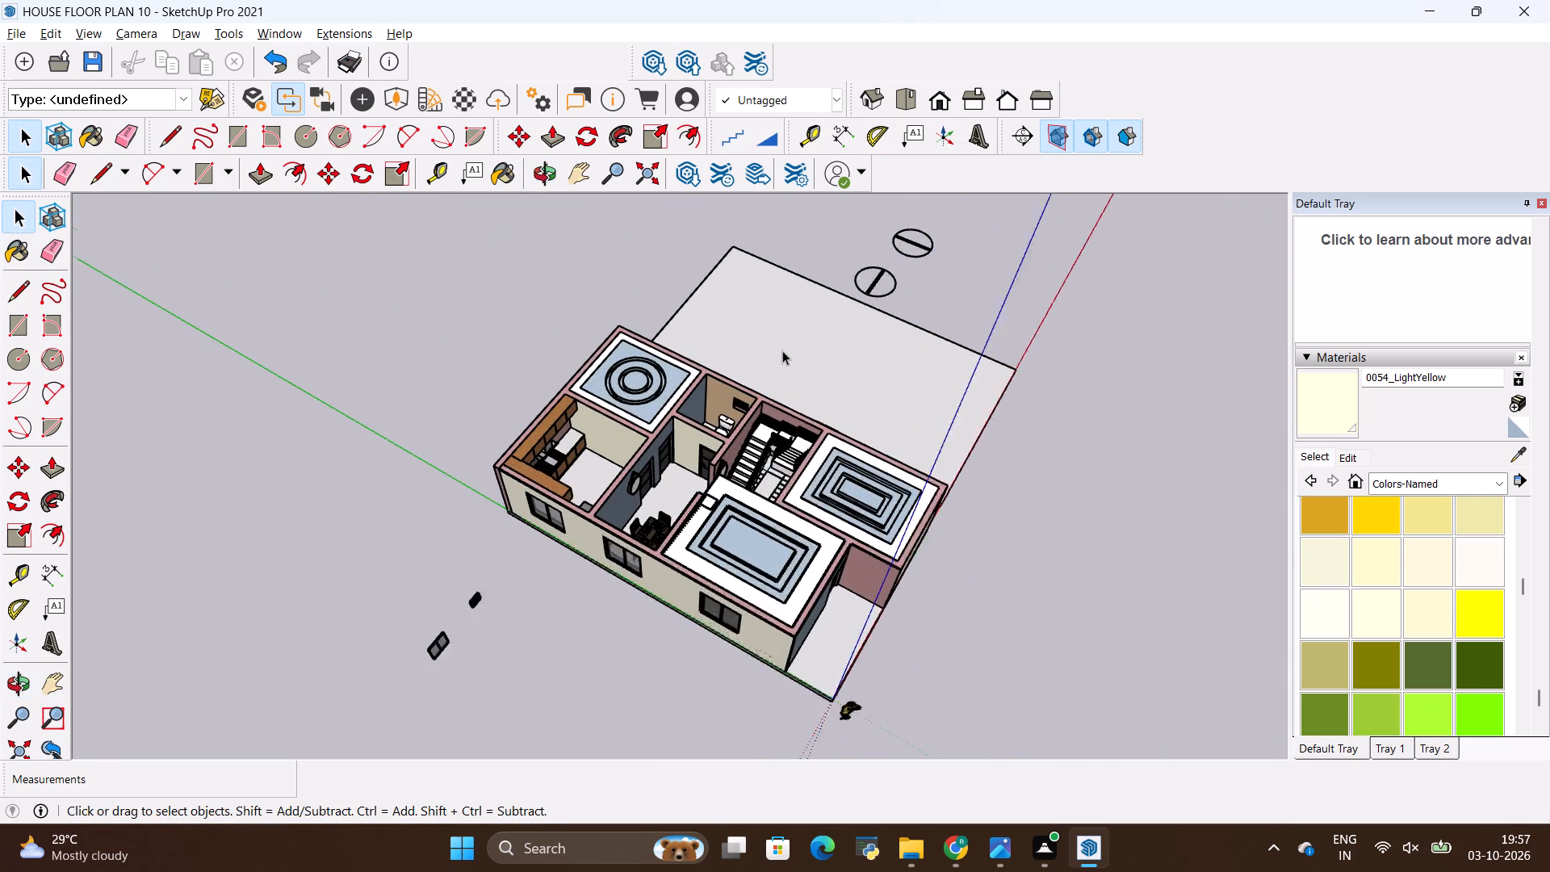
middle_drag(744, 518, 960, 387)
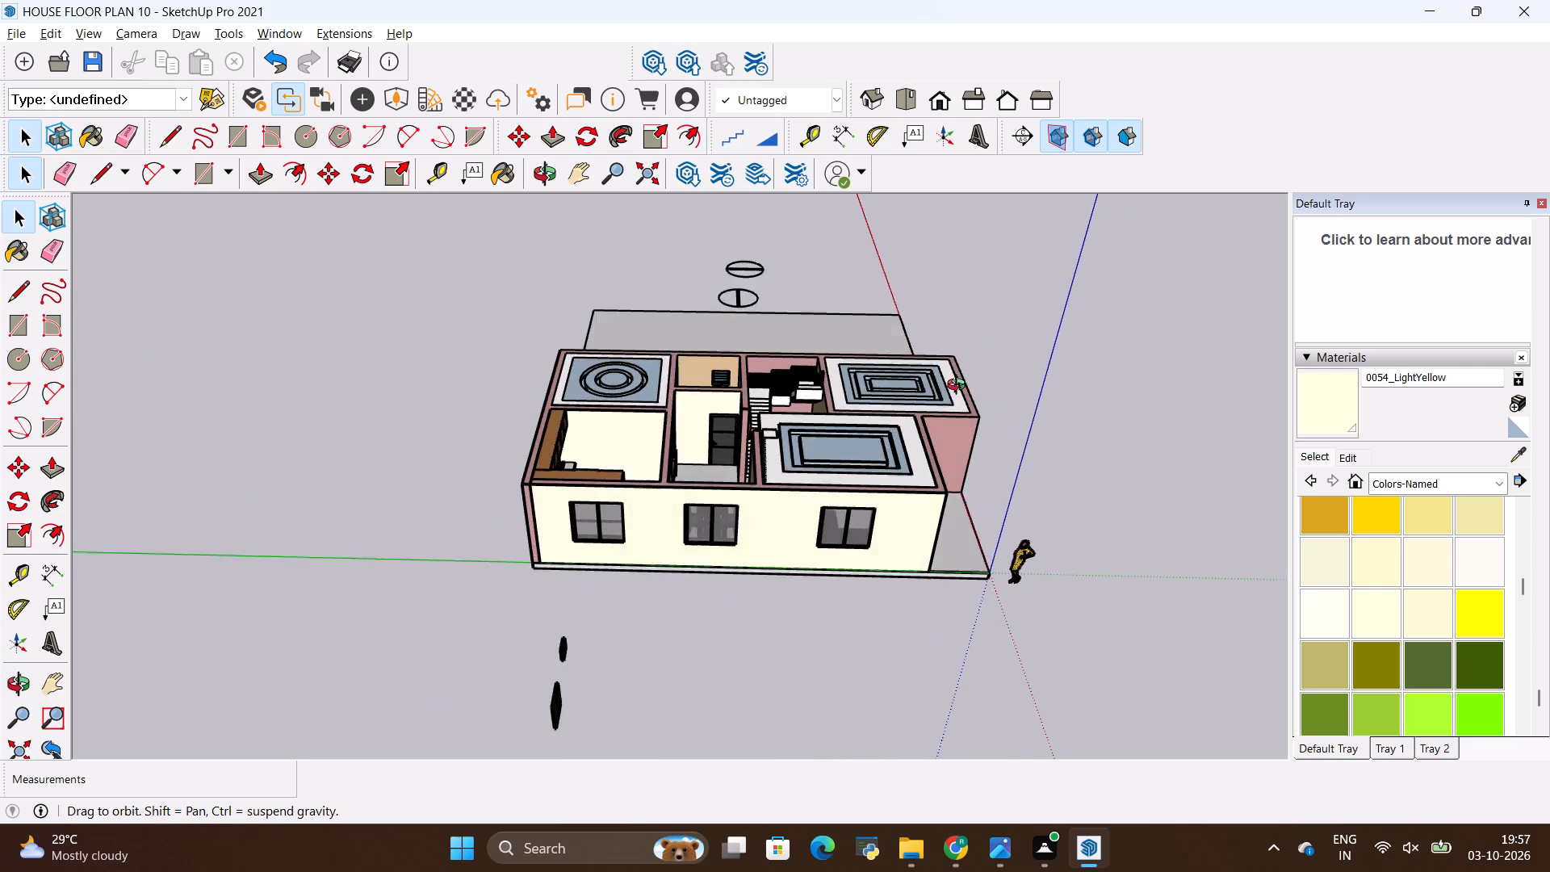
middle_drag(960, 387, 287, 501)
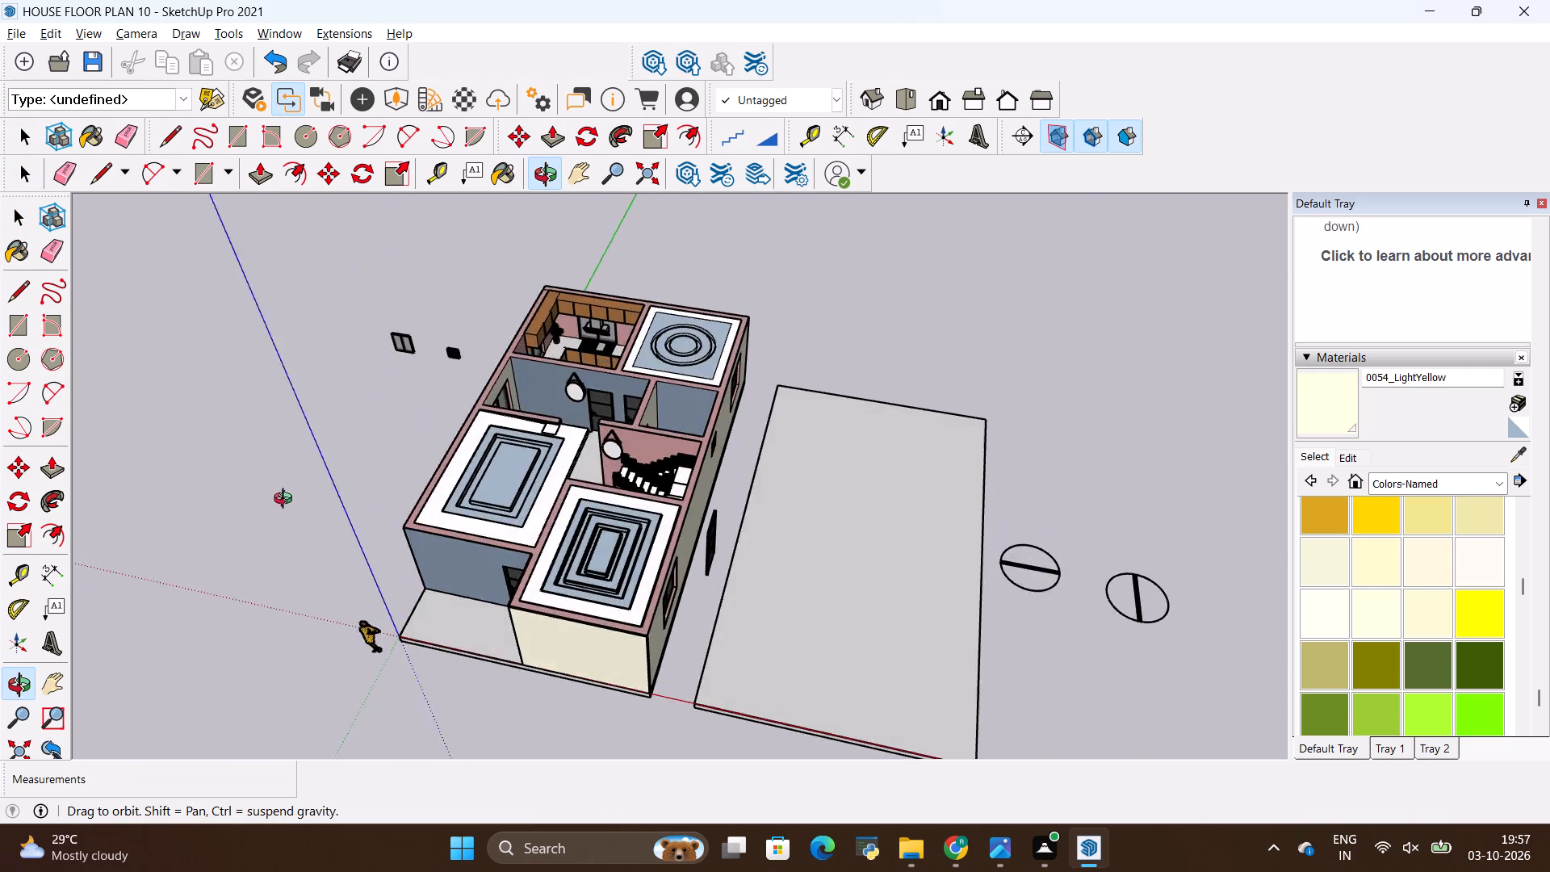
middle_drag(287, 501, 269, 366)
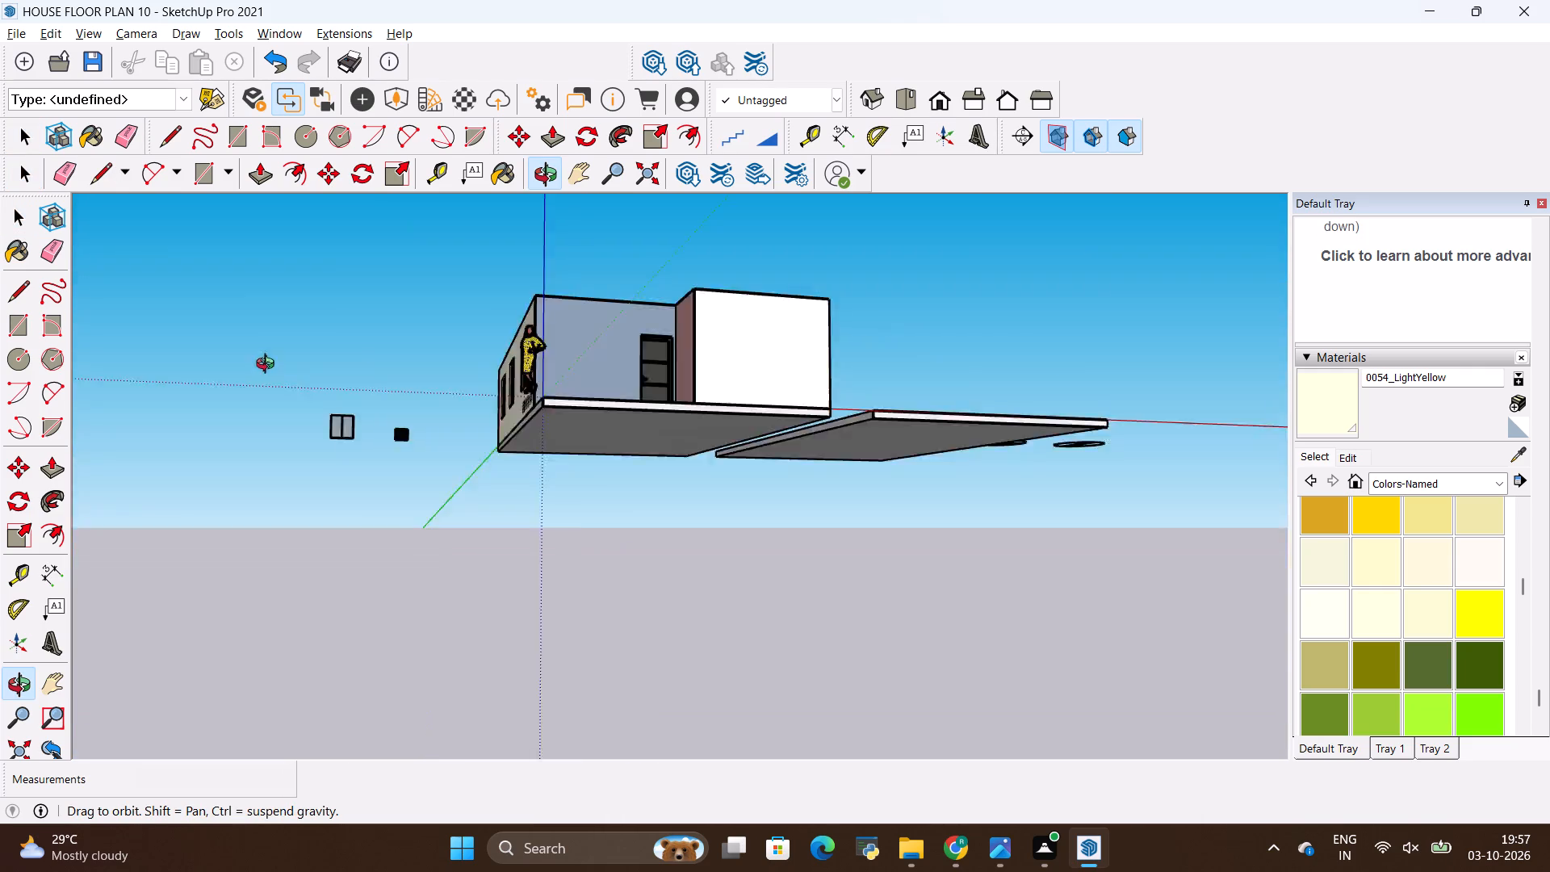
middle_drag(269, 366, 400, 599)
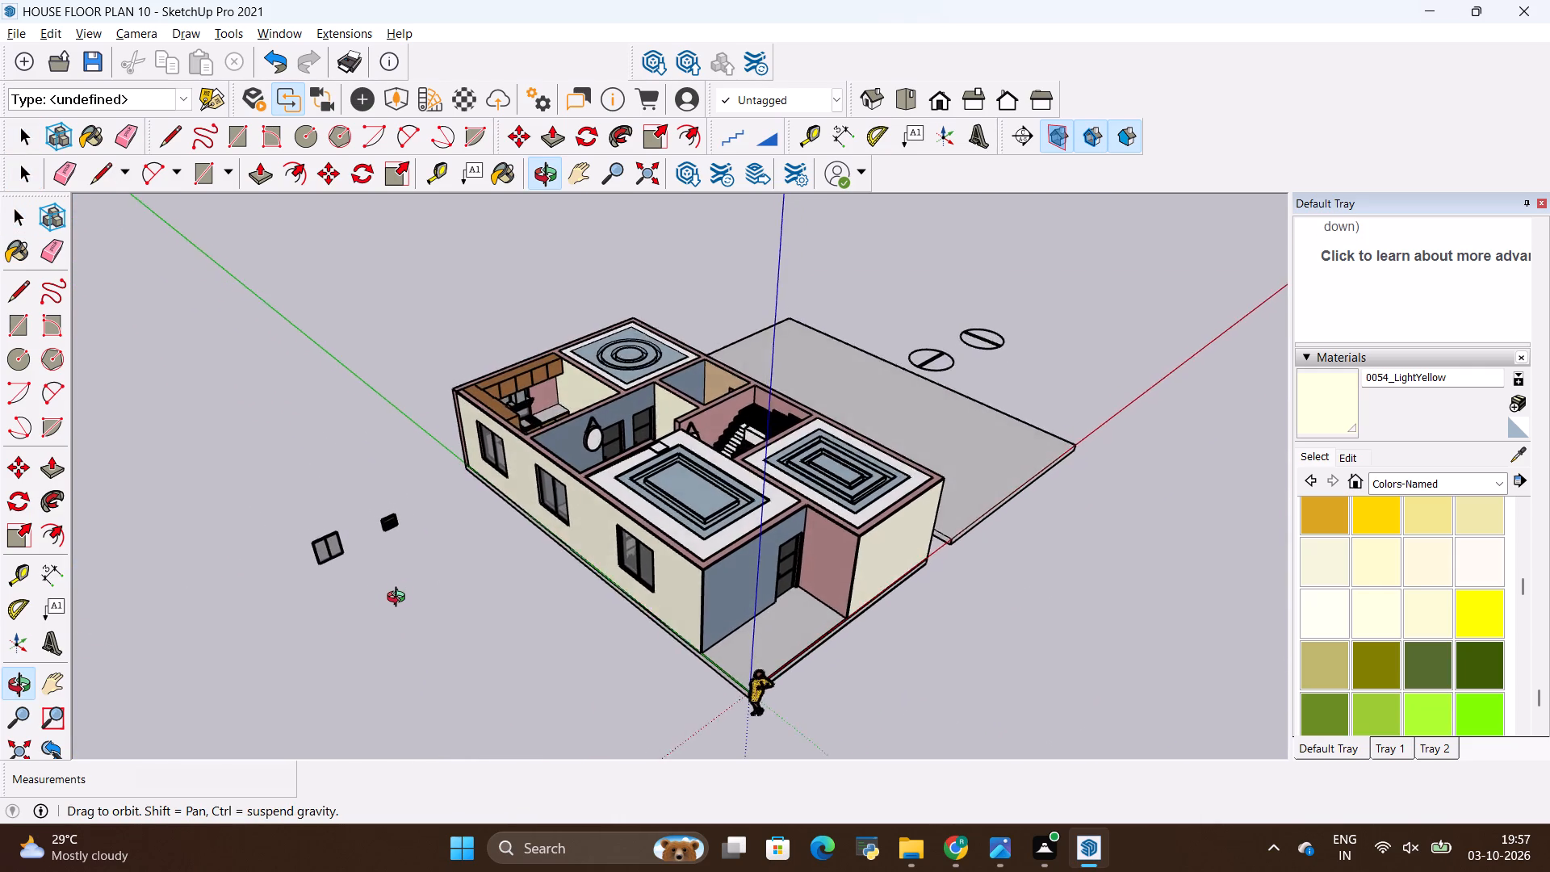
middle_drag(400, 599, 330, 624)
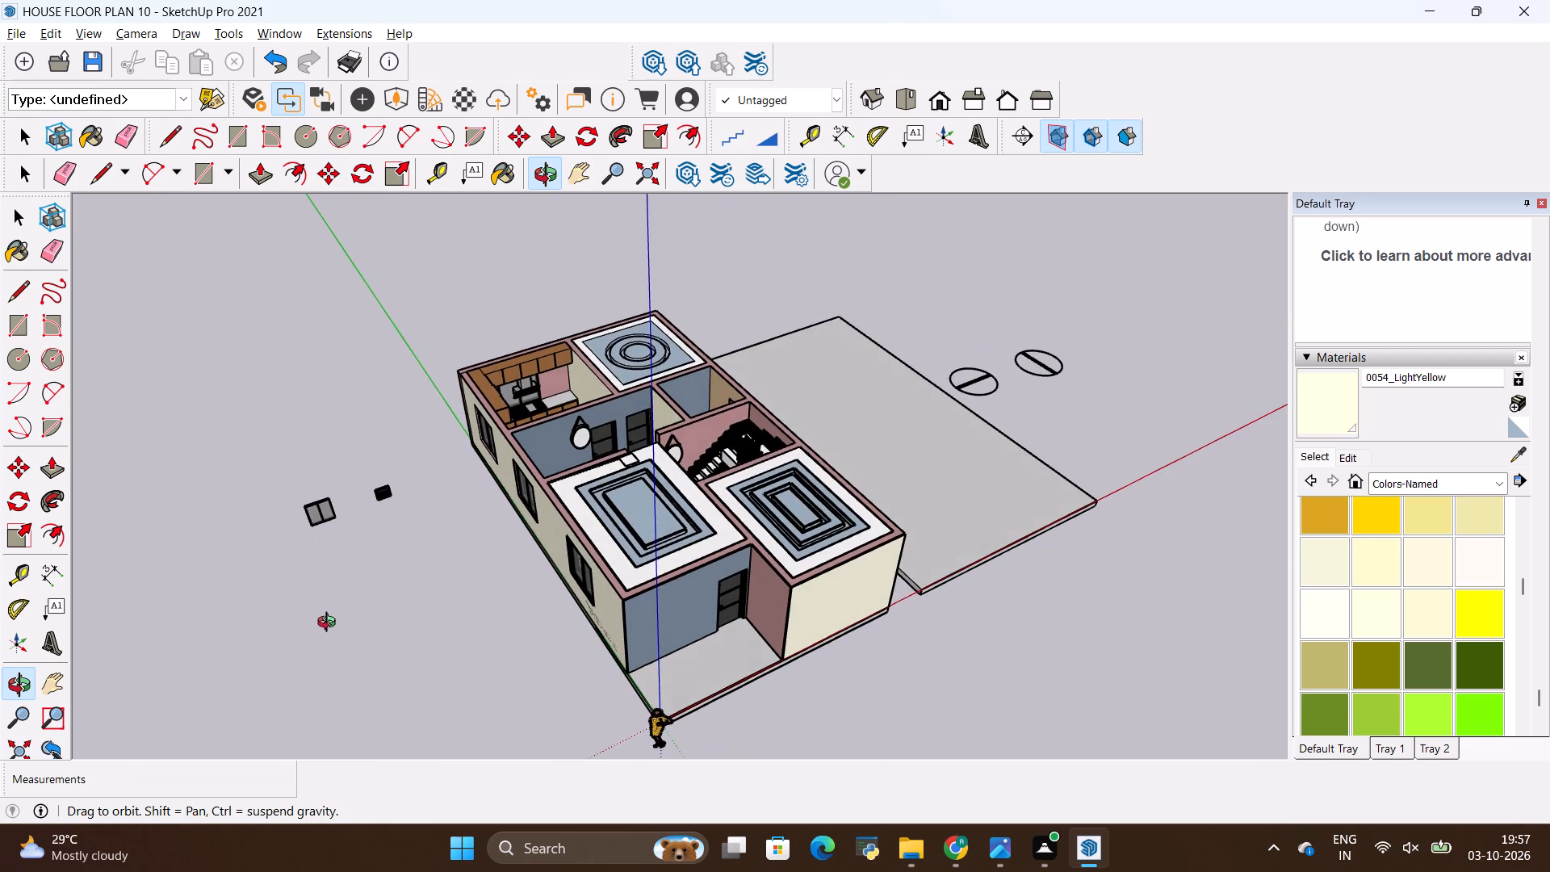
middle_drag(330, 624, 330, 607)
scroll(330, 607, up, 1)
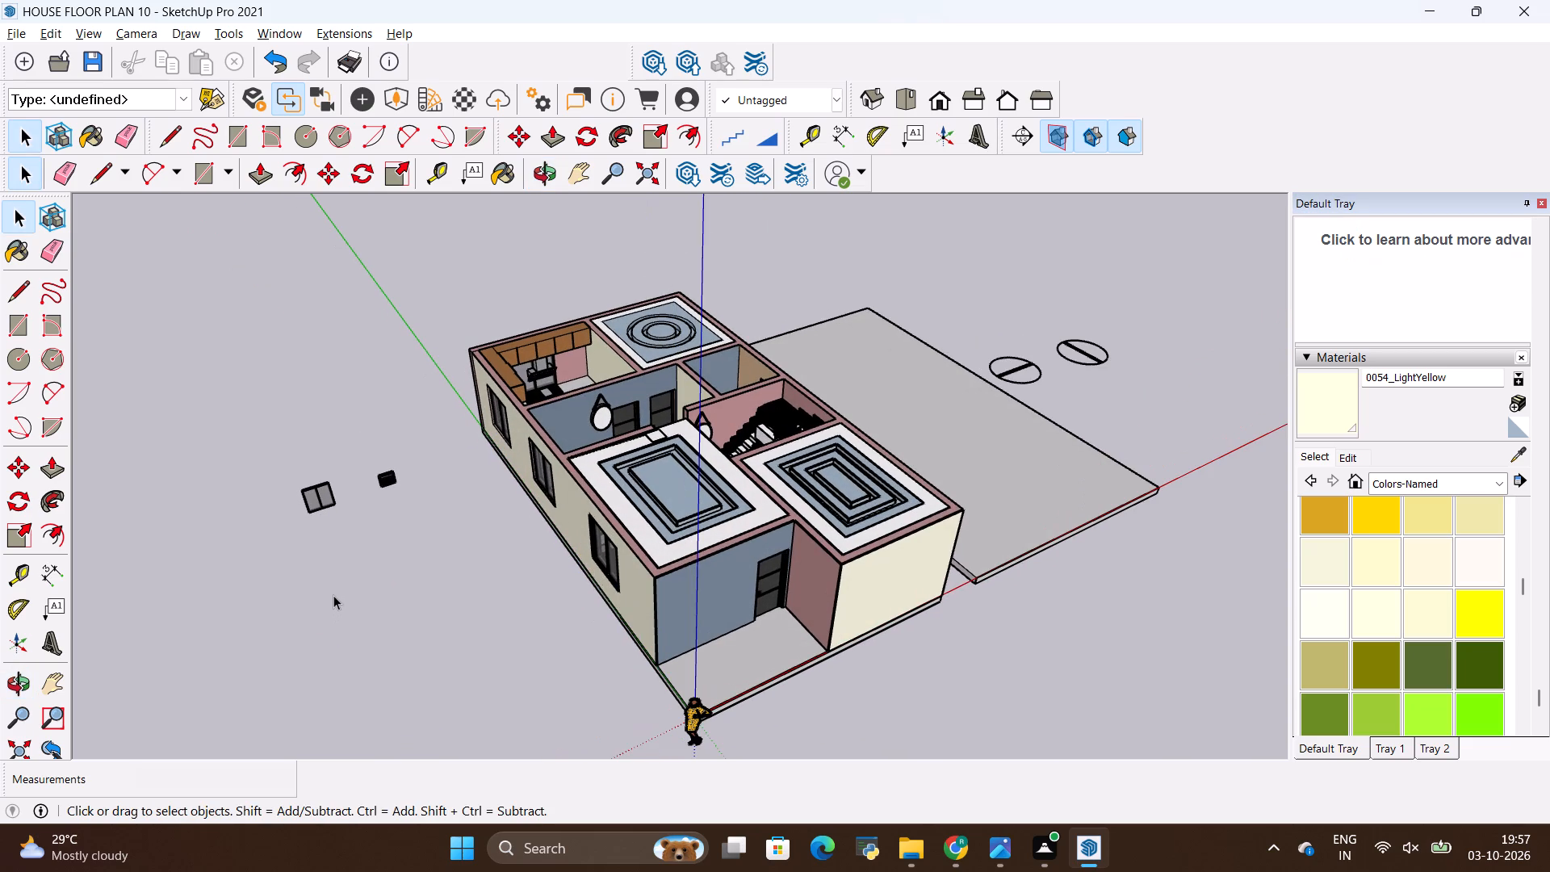
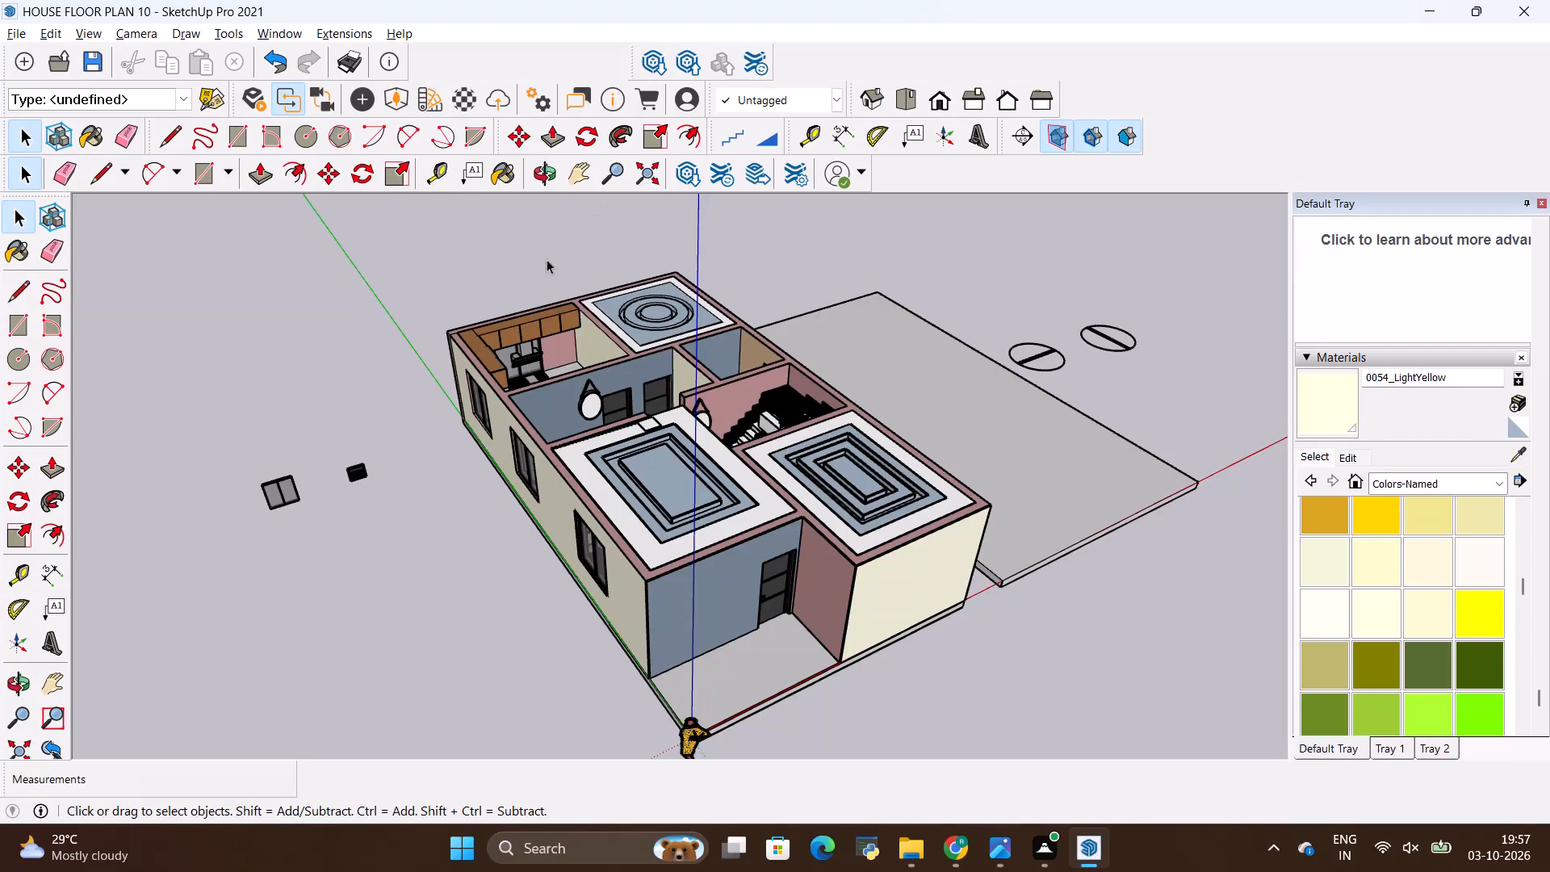
Copy the round hanging mirror from the dining area's blue wall about 13' 8 1/2" onto the toilet room's blue wall.
scroll(568, 373, up, 8)
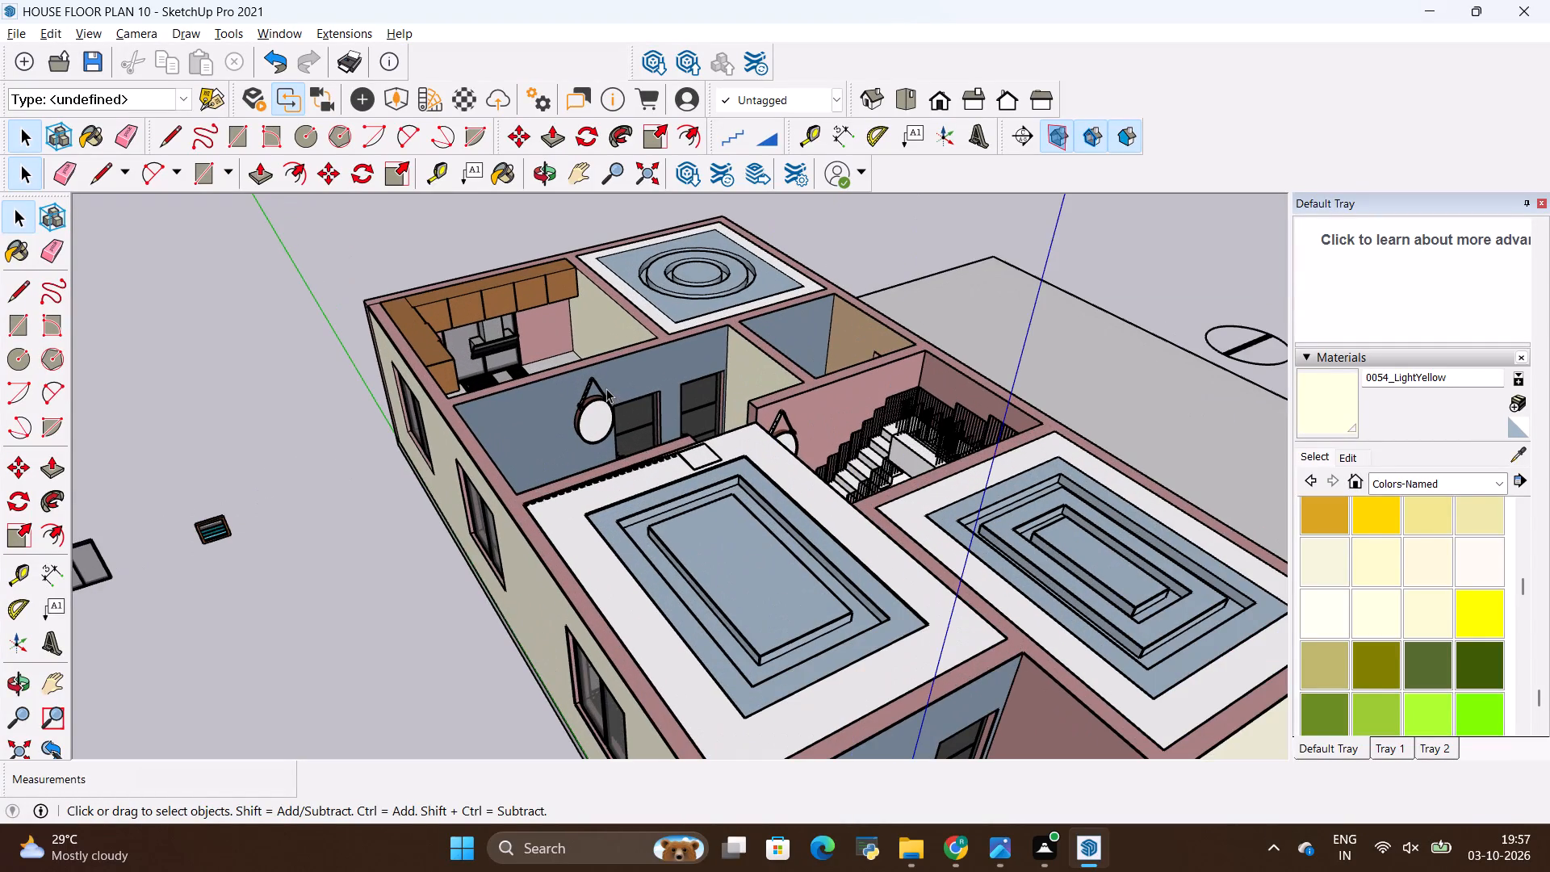
scroll(672, 384, up, 4)
scroll(563, 447, up, 3)
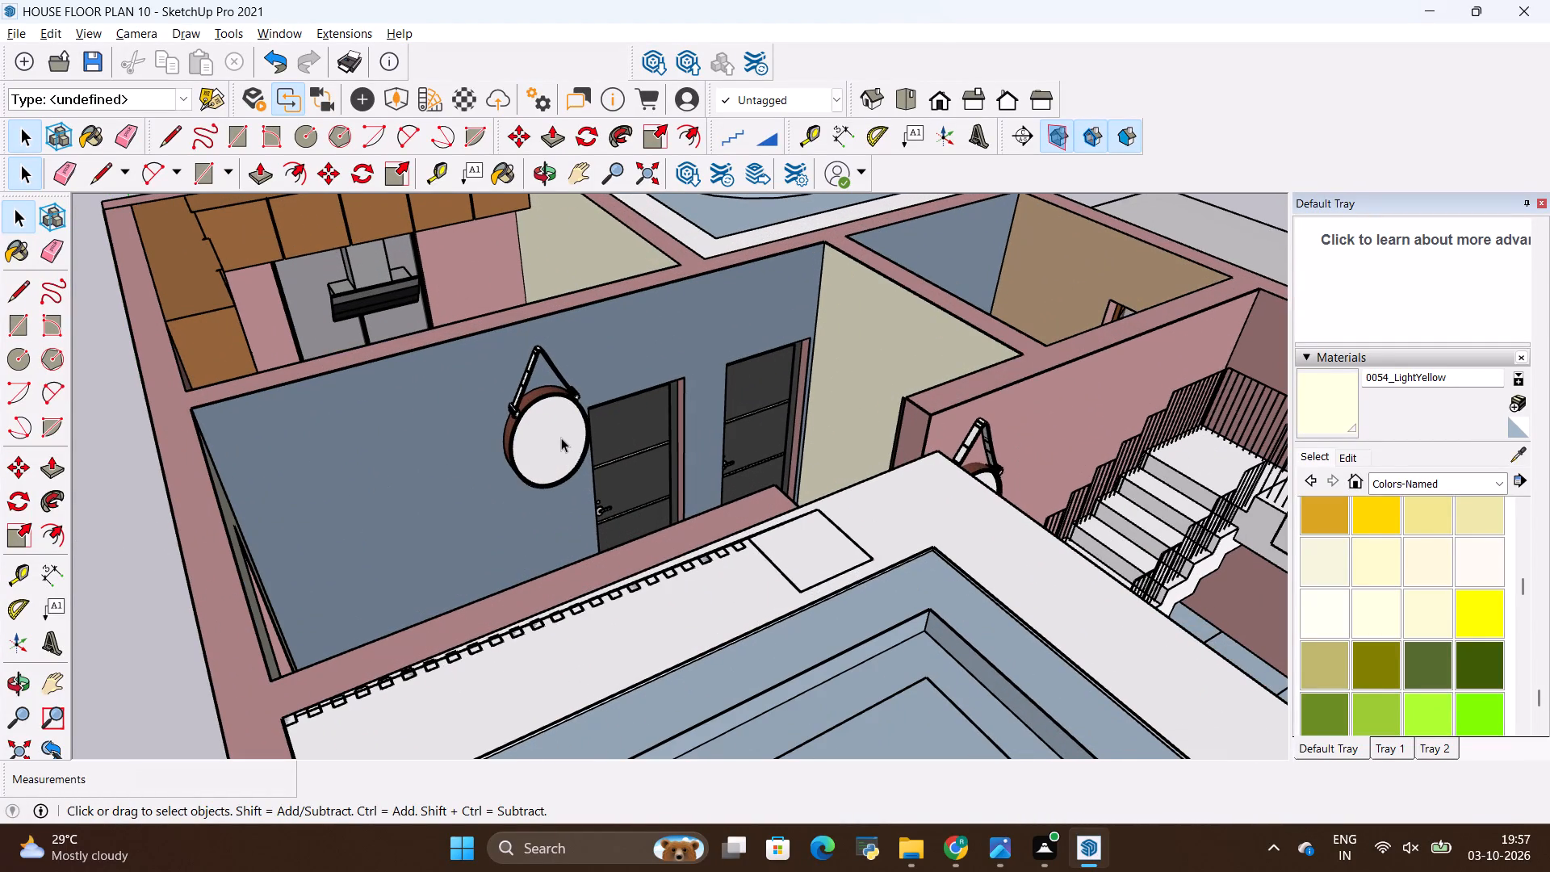
key(space)
click(561, 438)
key(m)
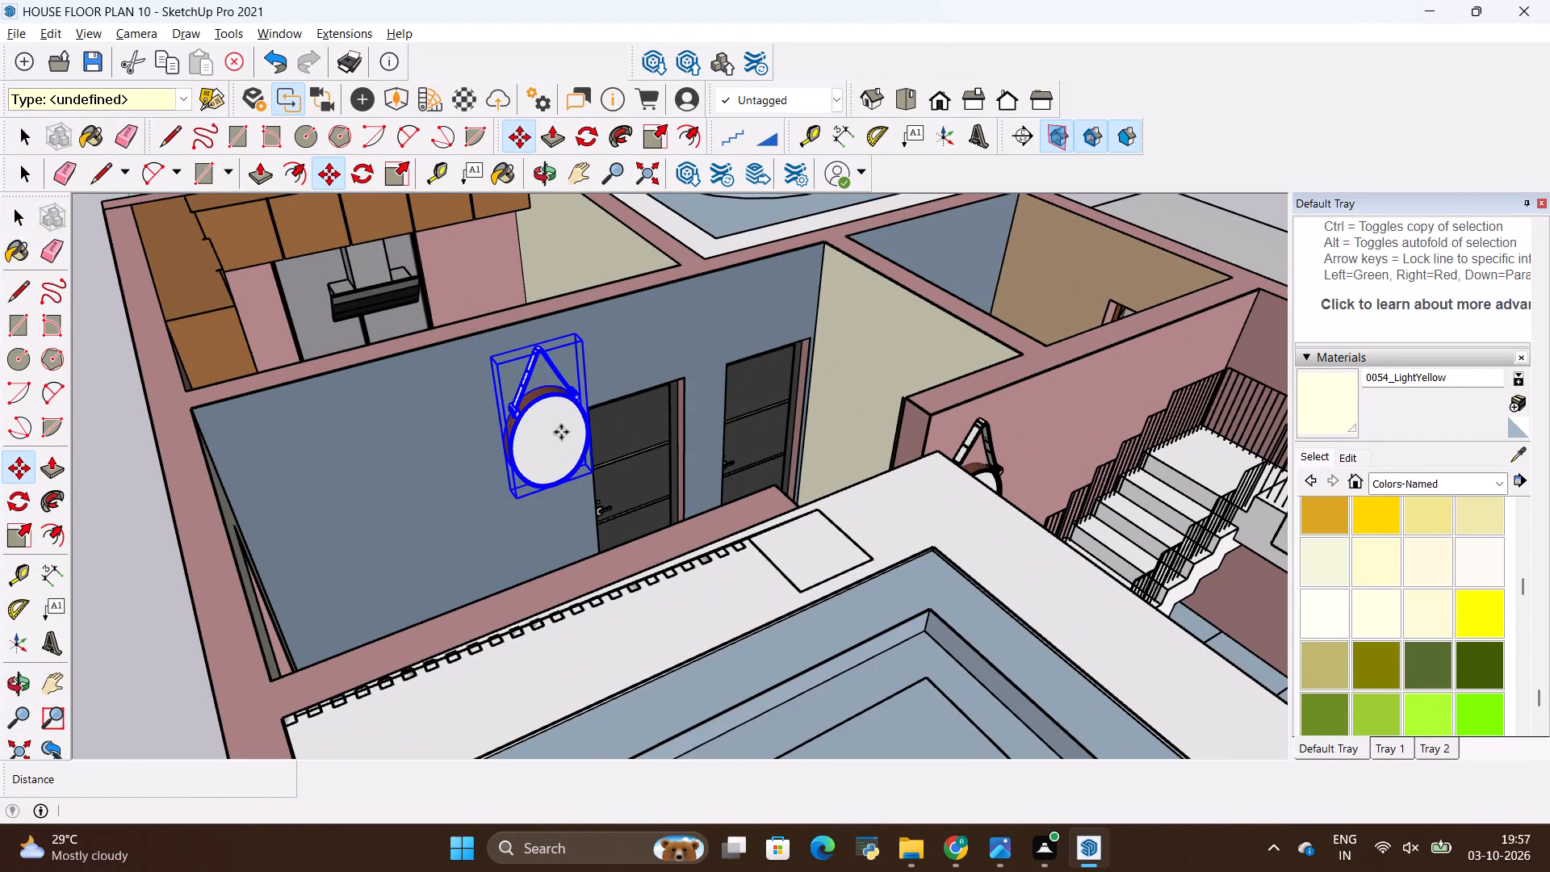
scroll(488, 360, up, 4)
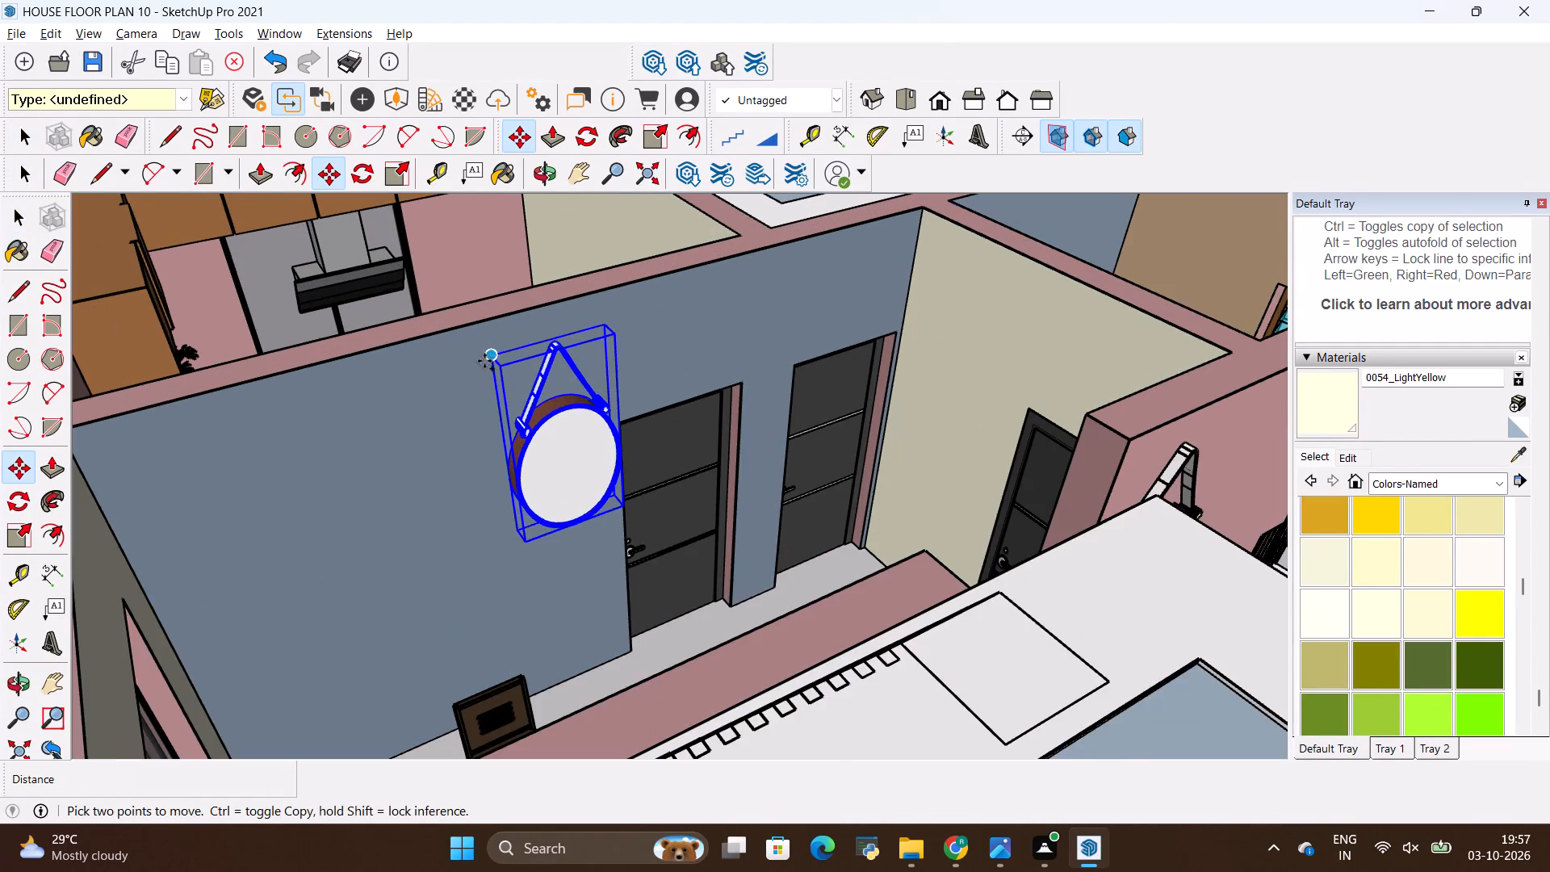
scroll(484, 361, up, 3)
click(499, 355)
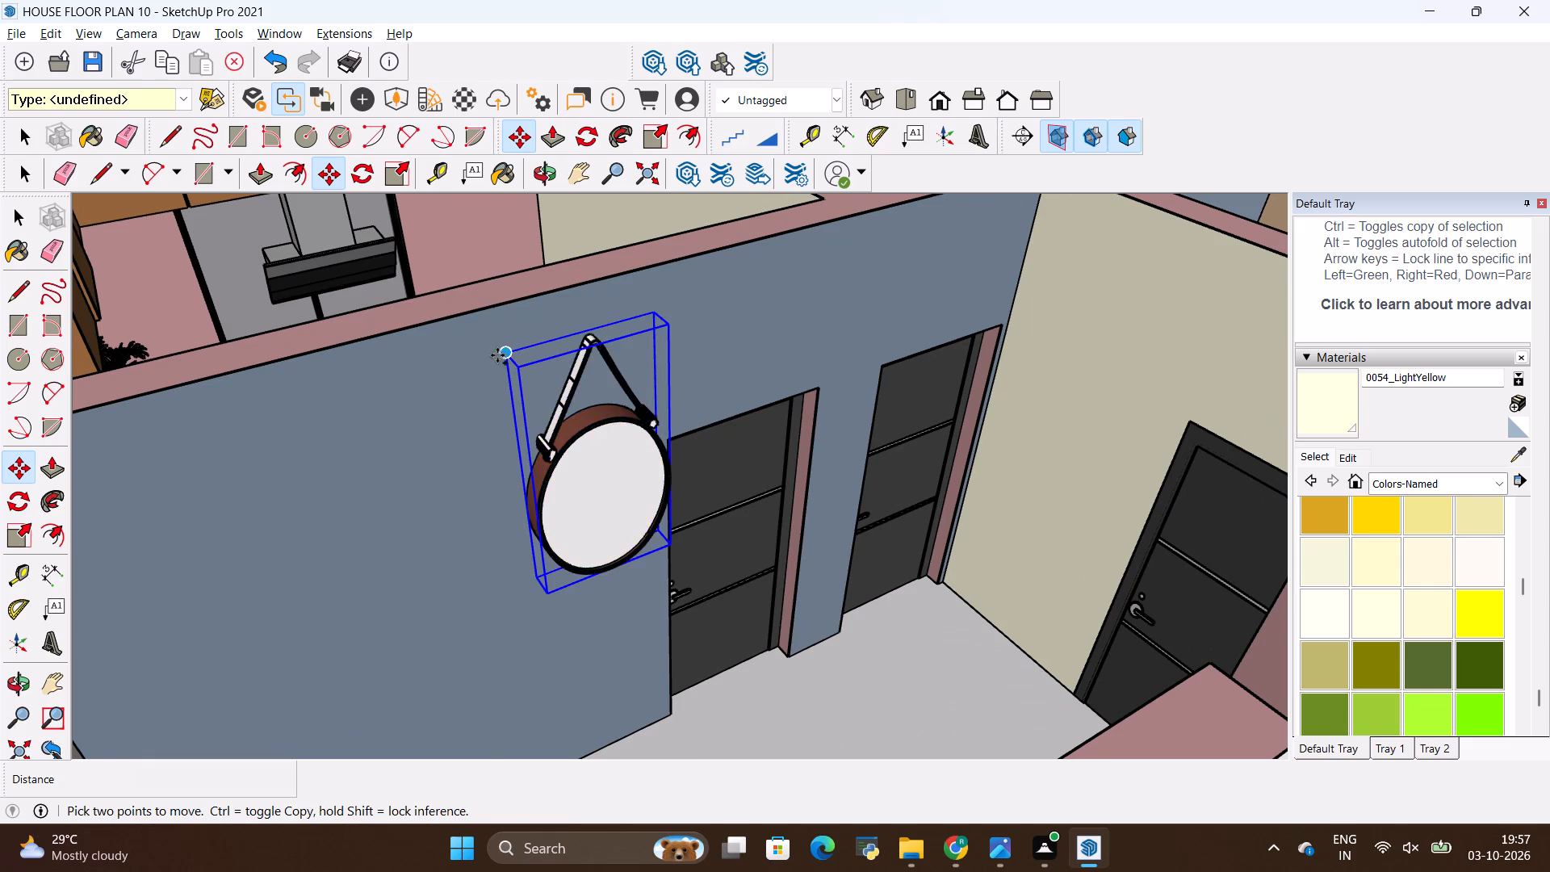
scroll(399, 459, down, 12)
scroll(926, 249, up, 1)
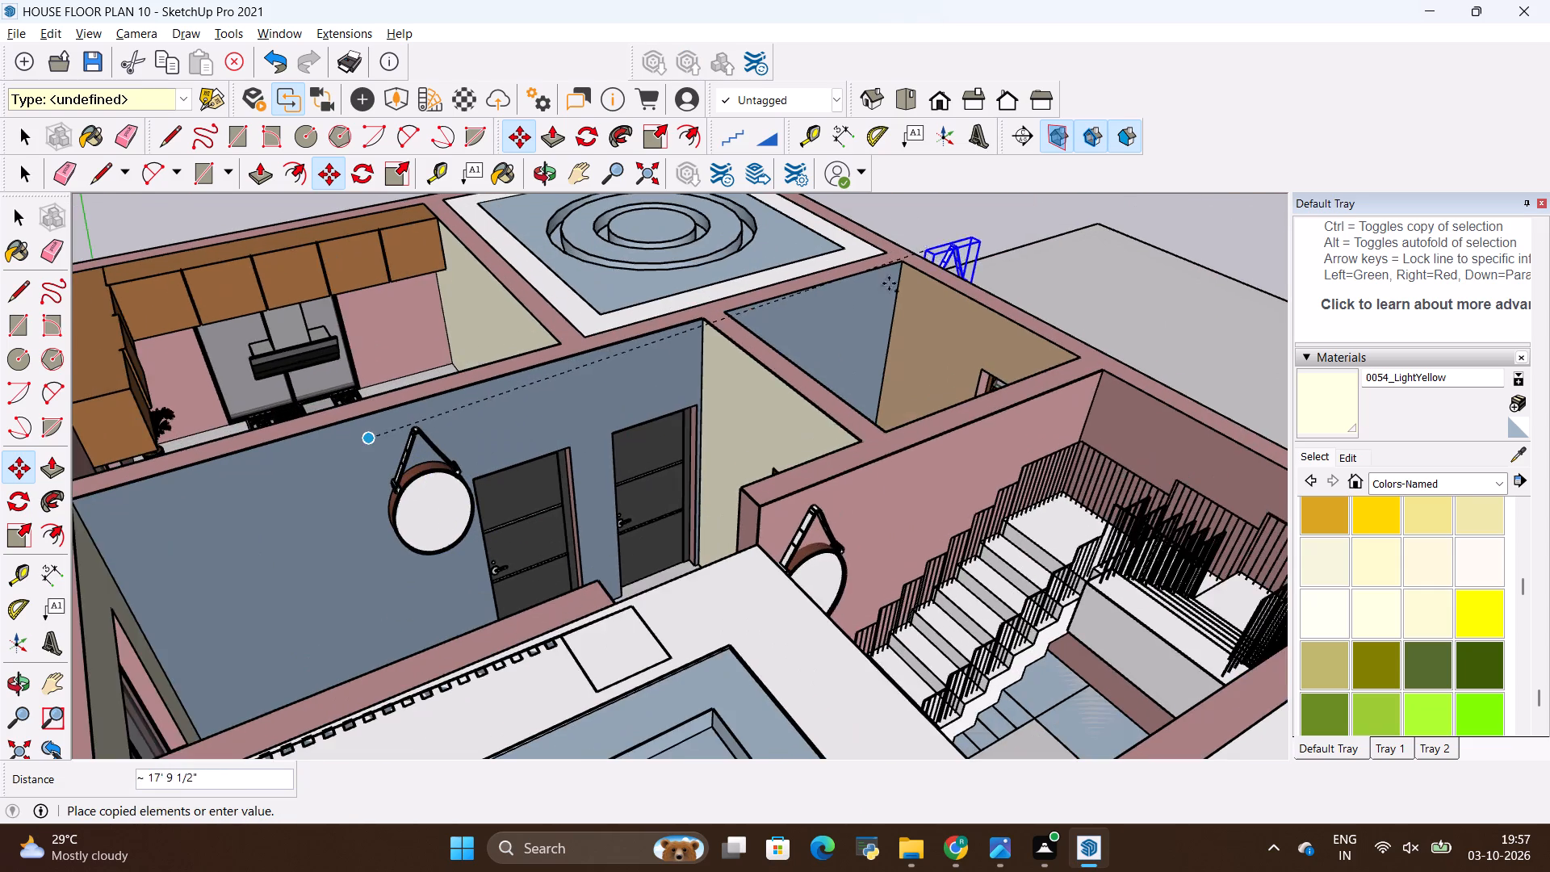
scroll(886, 284, up, 3)
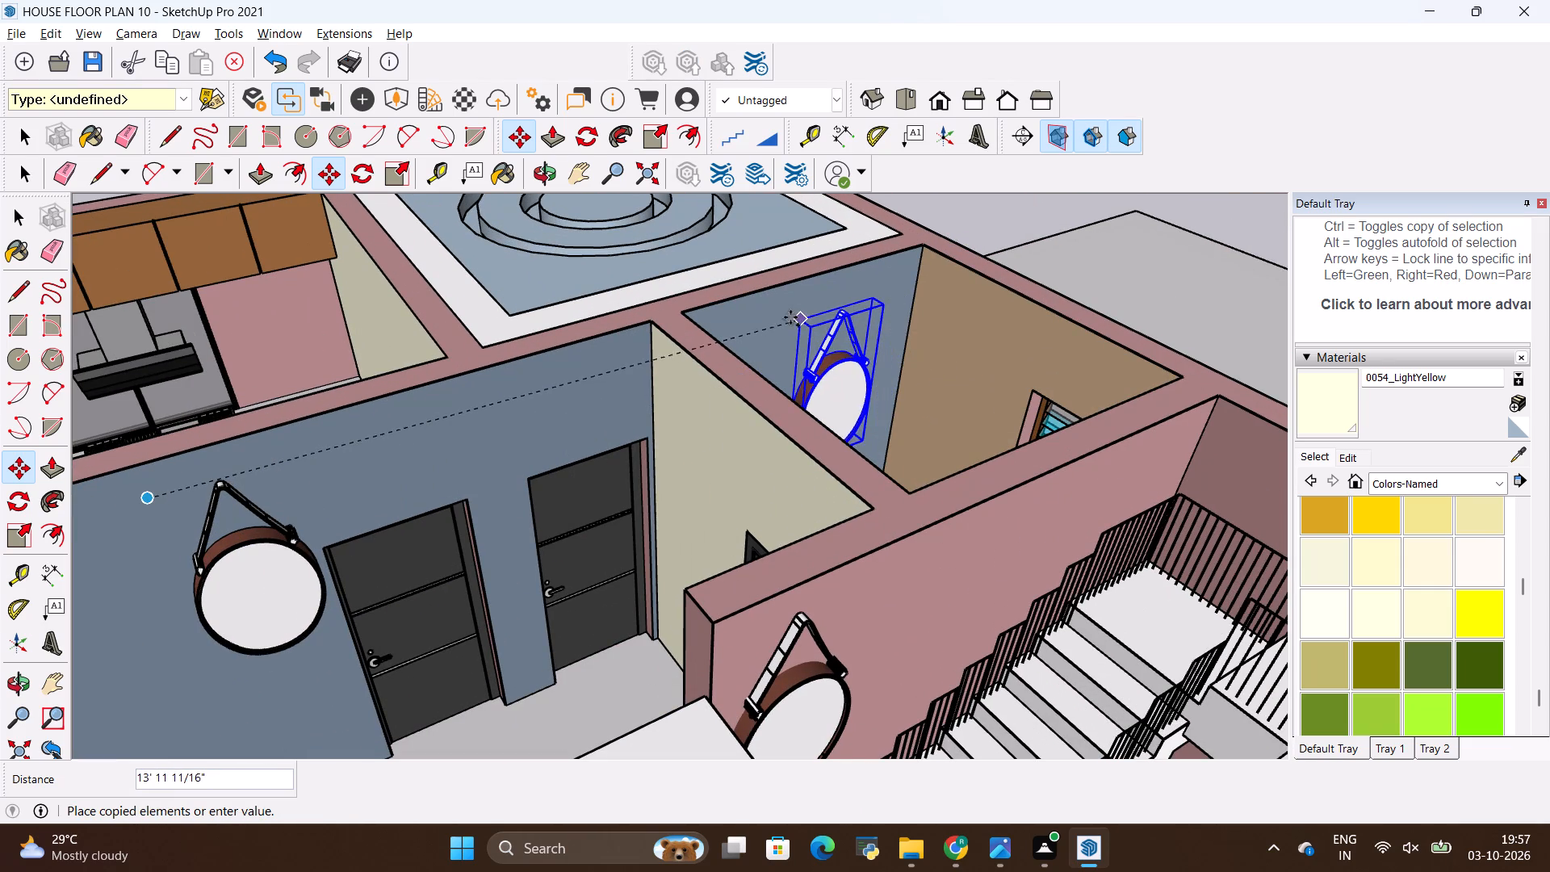
scroll(783, 314, up, 6)
click(789, 338)
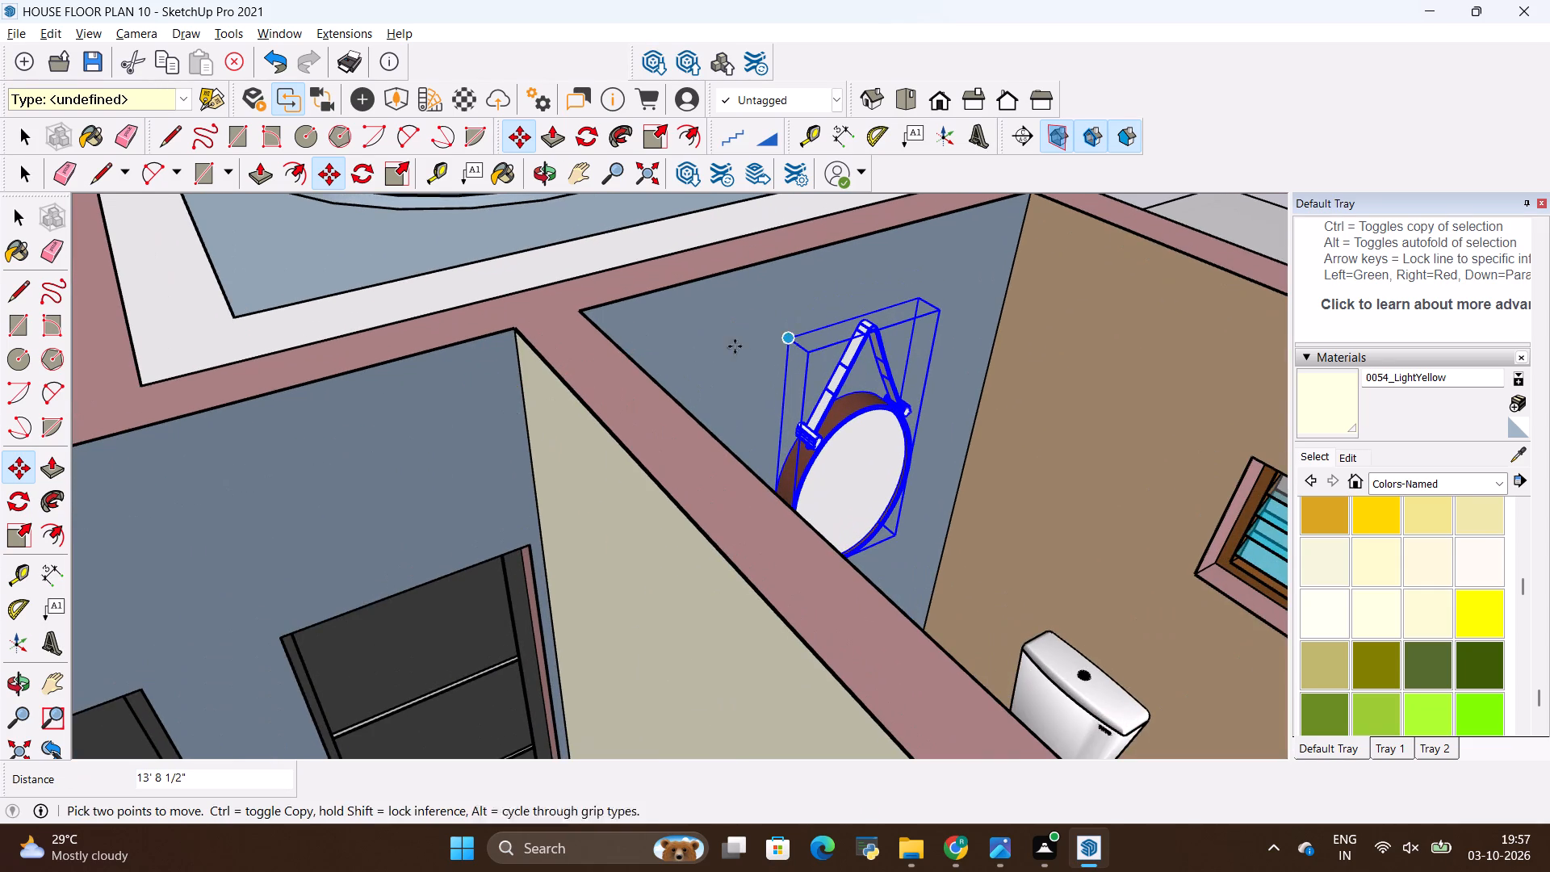
key(space)
click(729, 368)
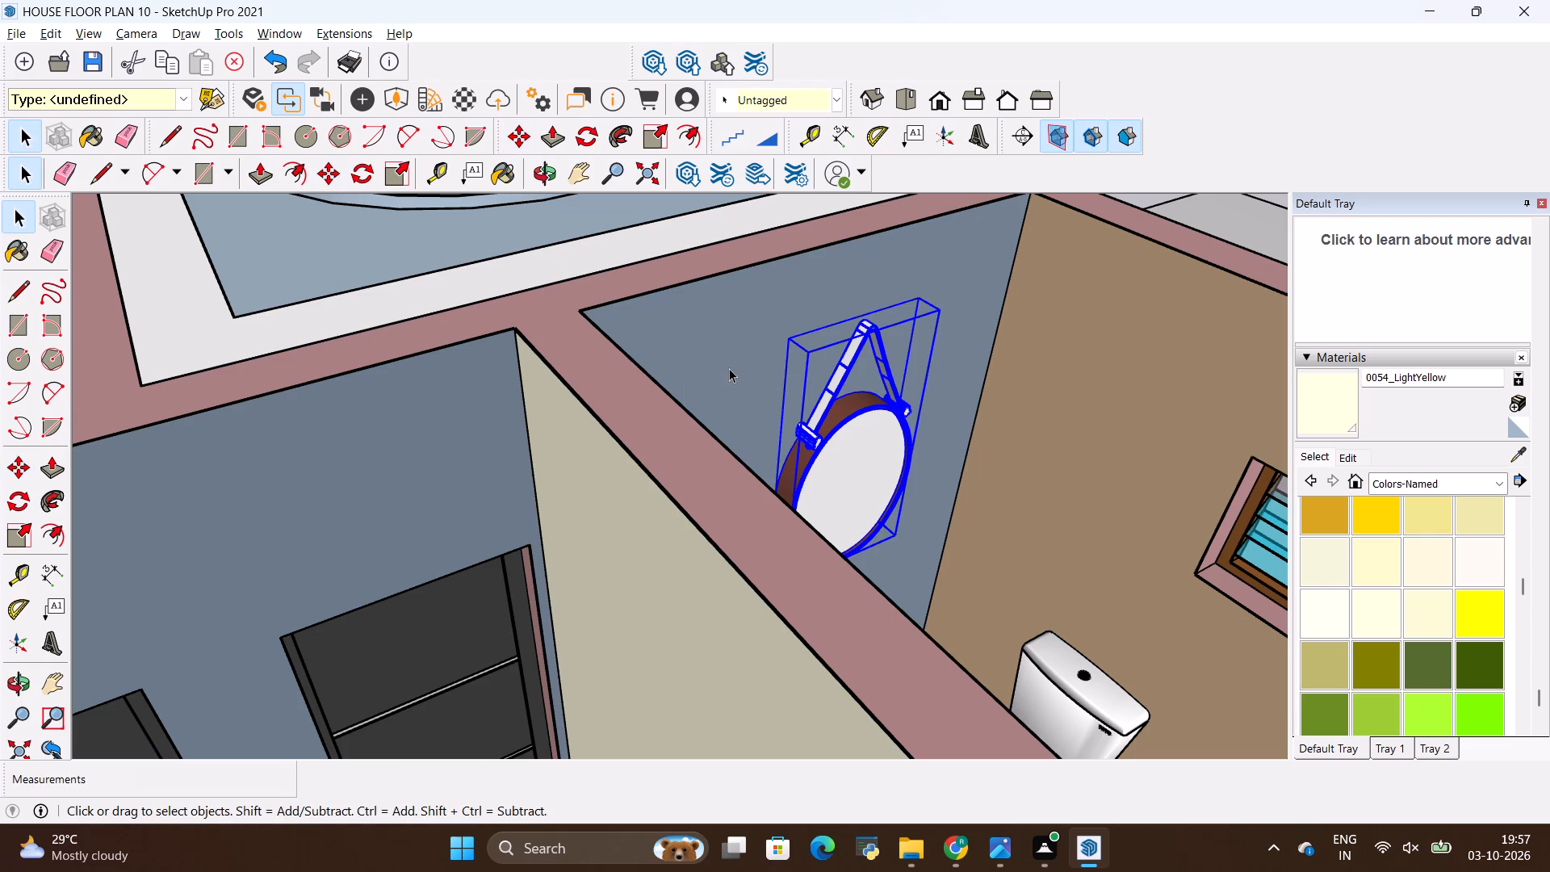
key(space)
click(546, 242)
scroll(537, 346, down, 9)
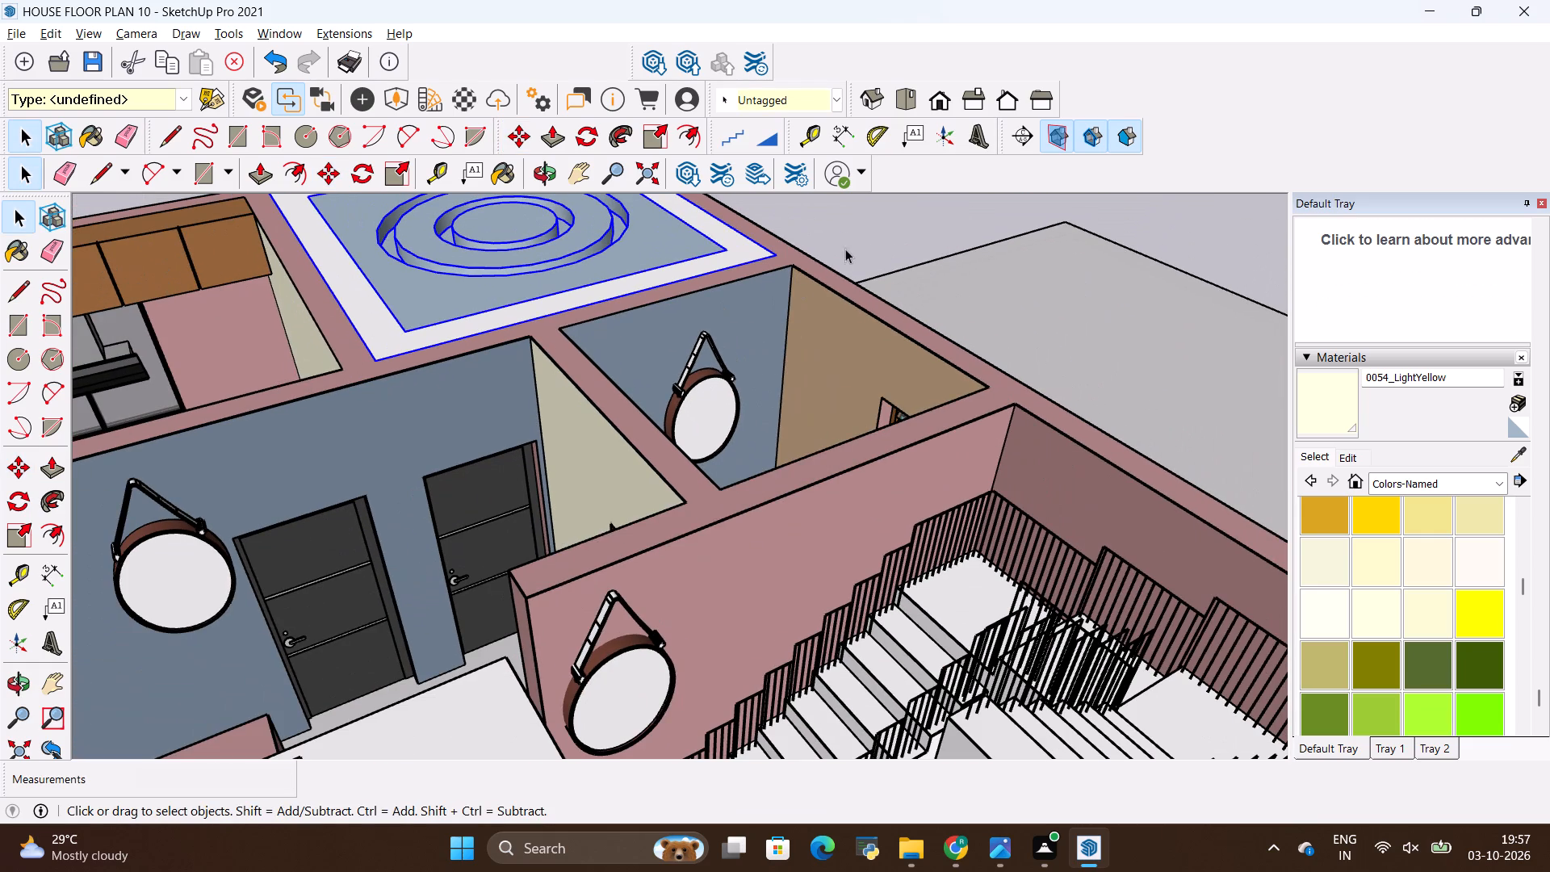
click(911, 241)
scroll(899, 402, down, 11)
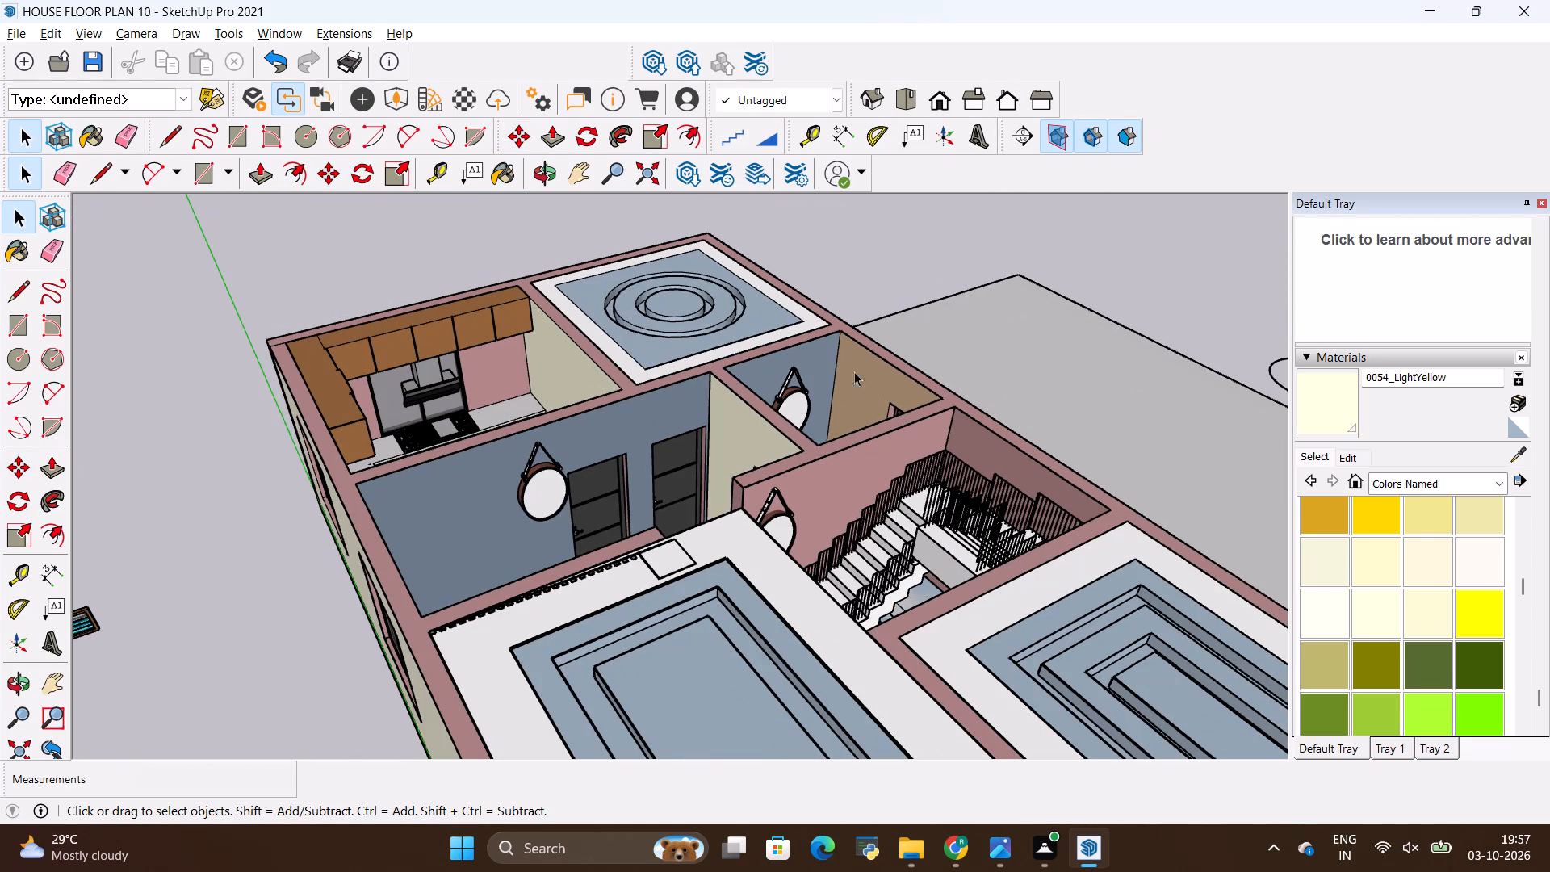
Open the staircase group and erase the landing and upper tread outlines of the blue stair footprint on the floor.
middle_drag(523, 388, 892, 505)
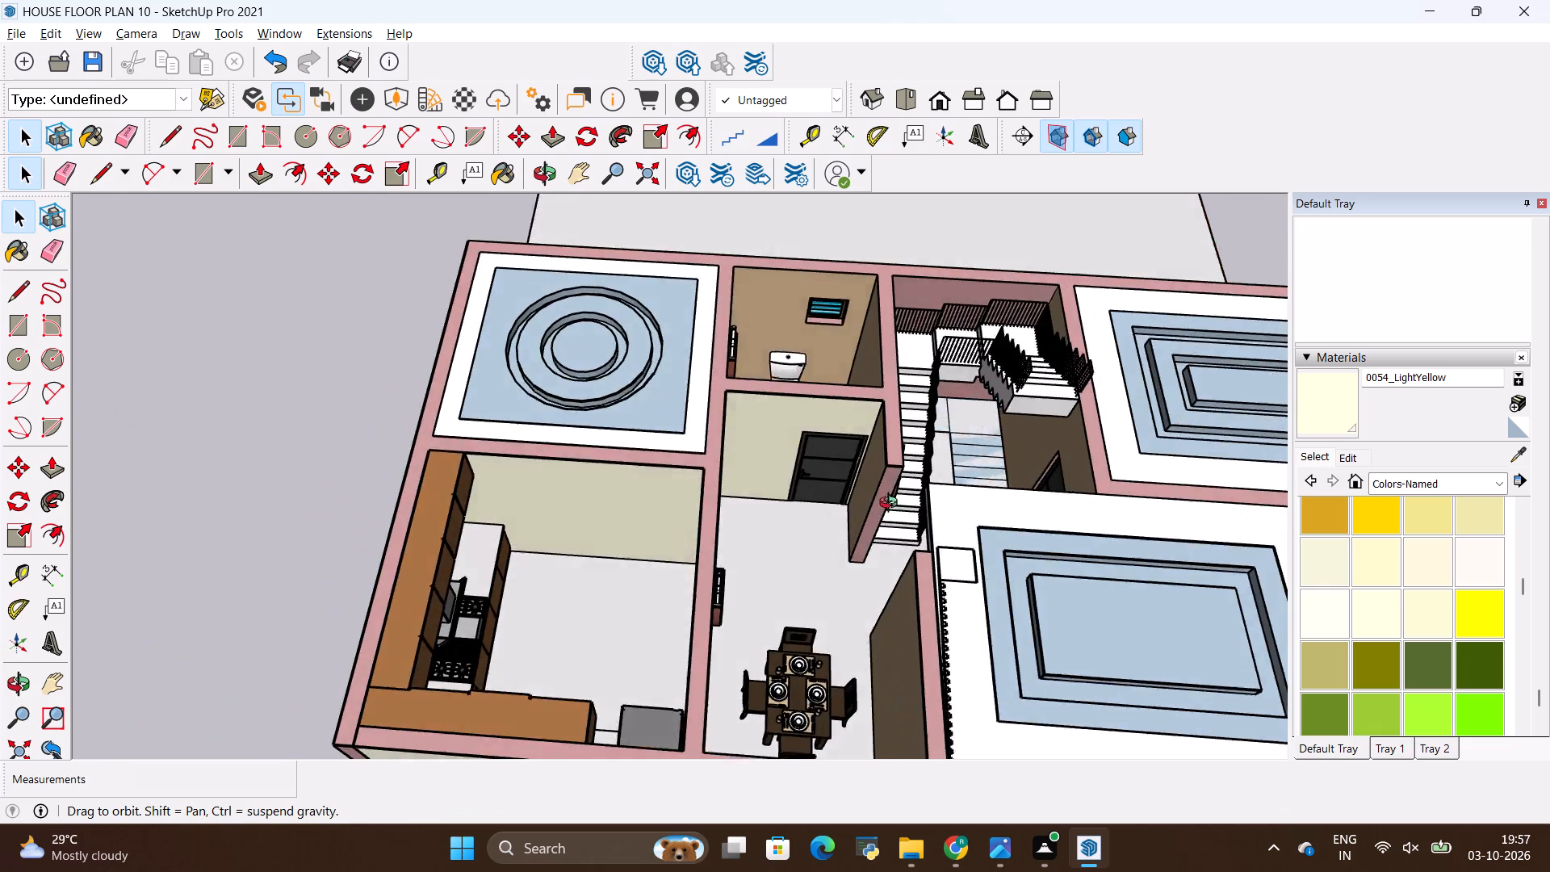
middle_drag(892, 505, 939, 551)
scroll(944, 459, up, 11)
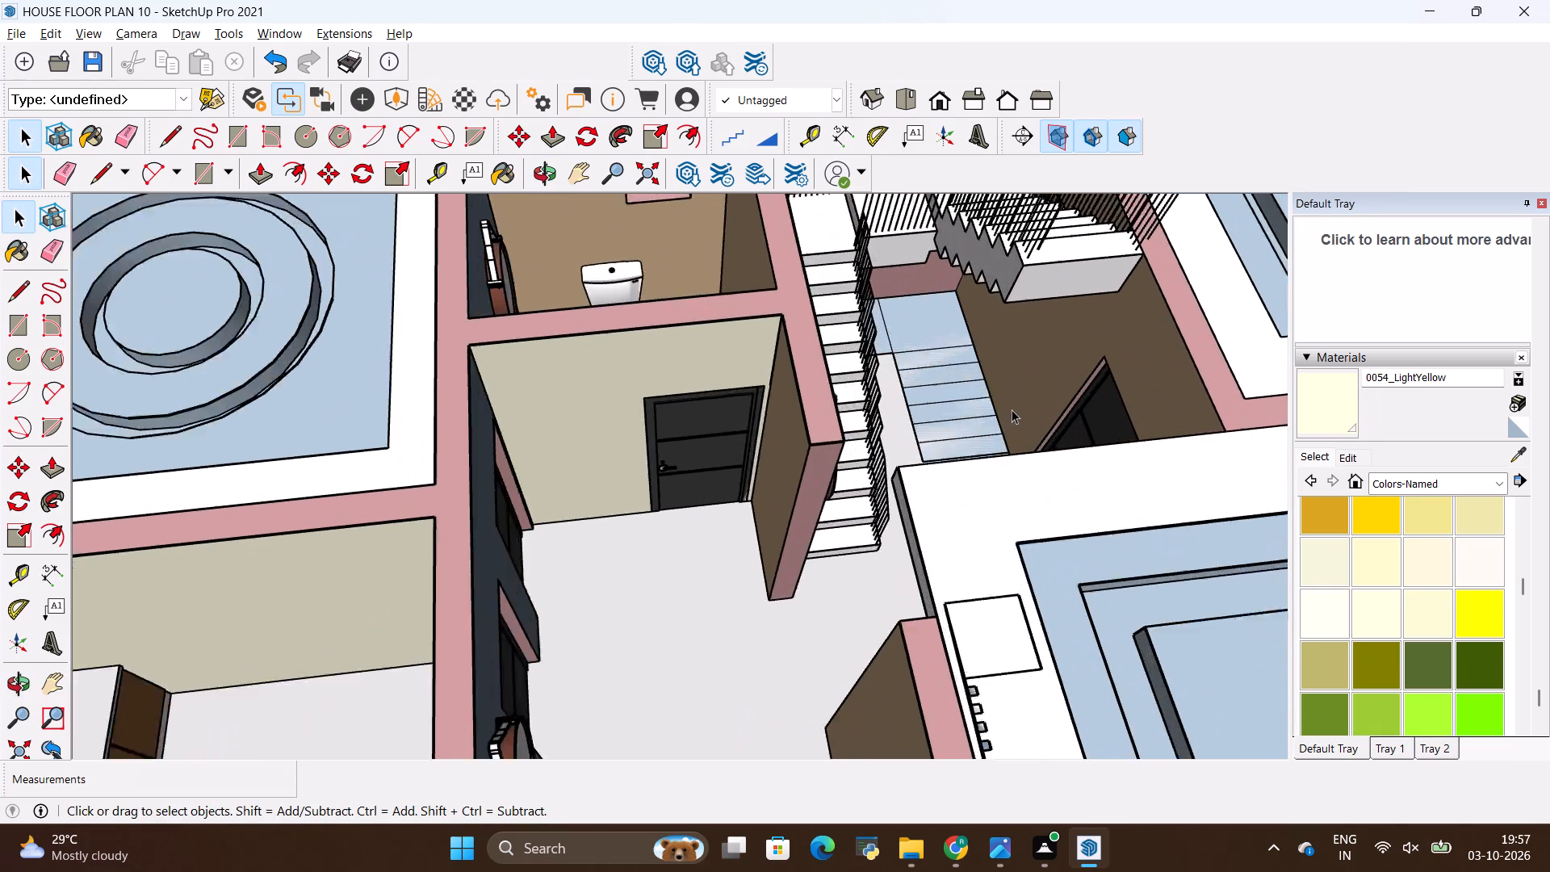
scroll(1012, 409, up, 9)
click(940, 440)
double_click(940, 440)
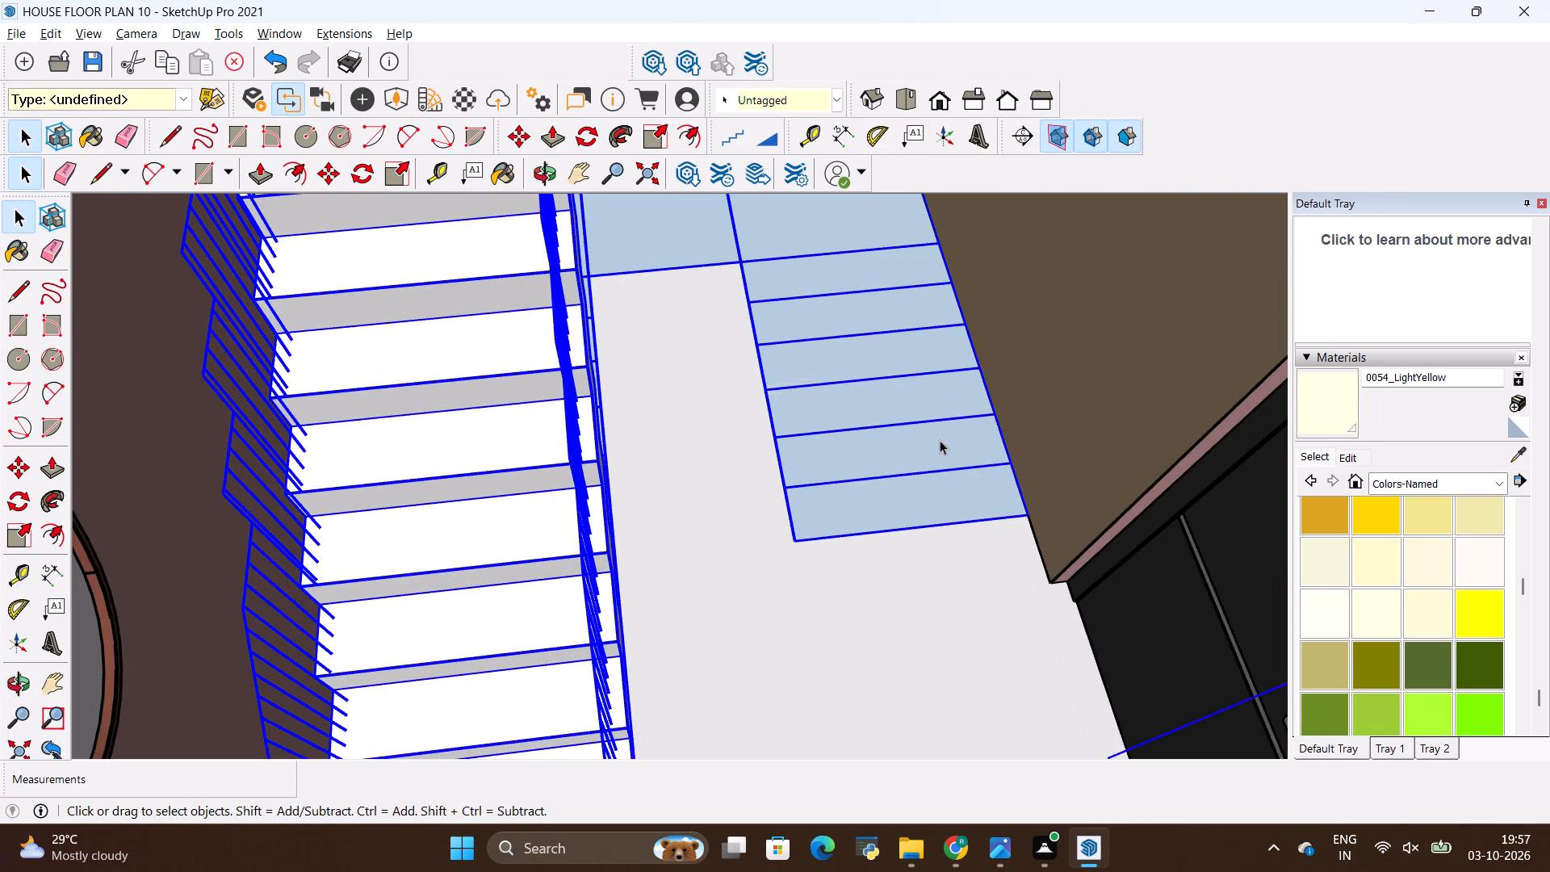
key(e)
drag(910, 560, 806, 458)
key(alt+BackSpace)
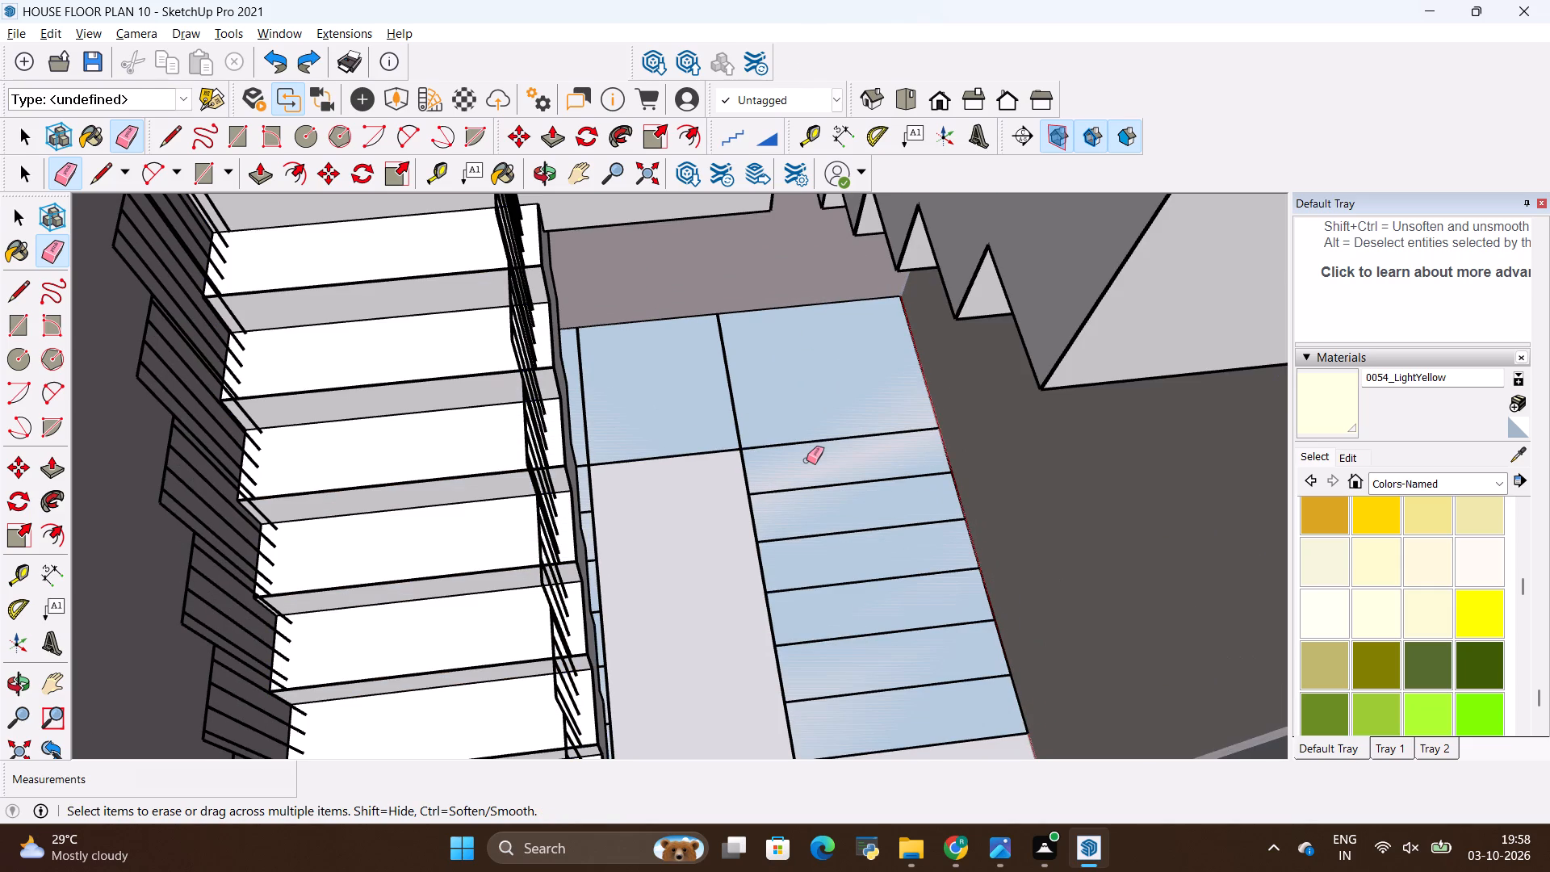
drag(763, 422, 782, 482)
drag(785, 477, 794, 551)
drag(785, 511, 790, 576)
drag(798, 531, 838, 627)
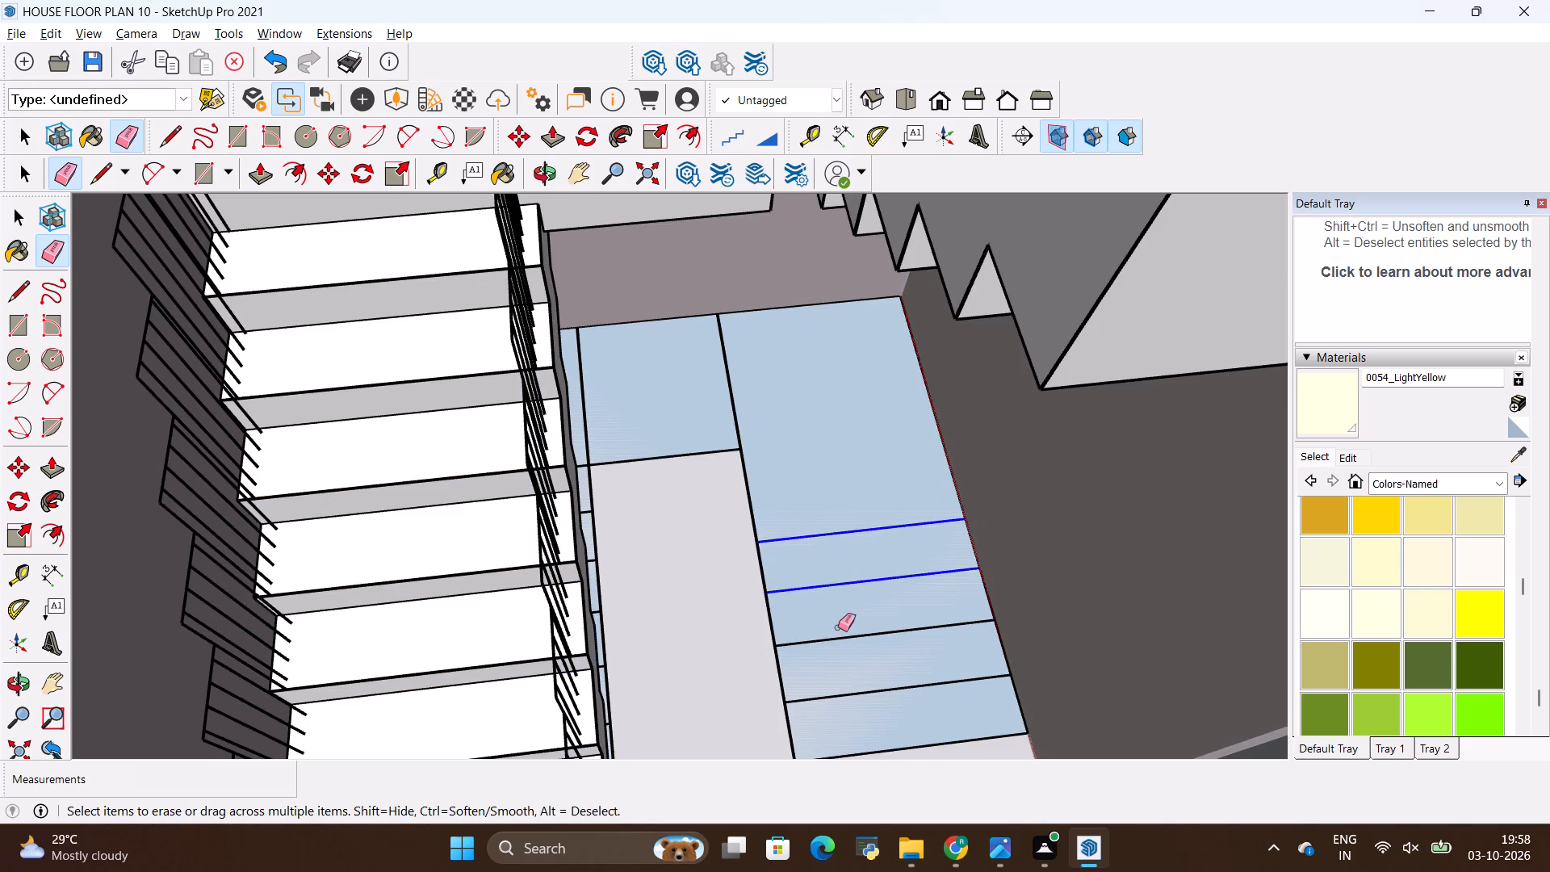
drag(838, 627, 840, 633)
drag(775, 501, 752, 543)
drag(735, 400, 685, 493)
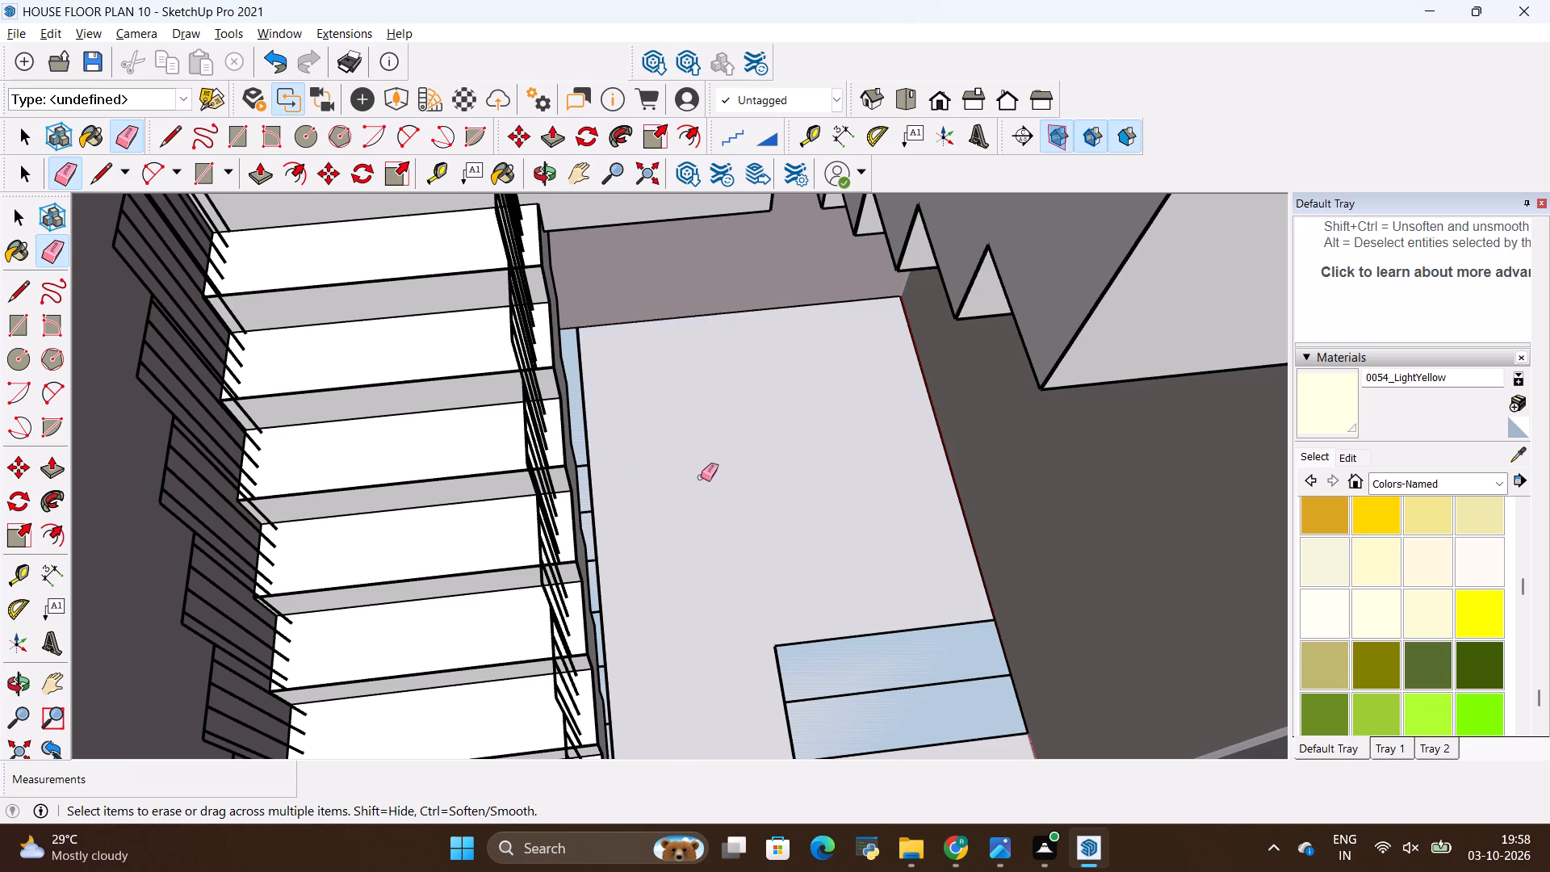
Erase the remaining two tread outlines of this footprint run on the floor near the door.
scroll(795, 492, down, 3)
drag(810, 522, 820, 597)
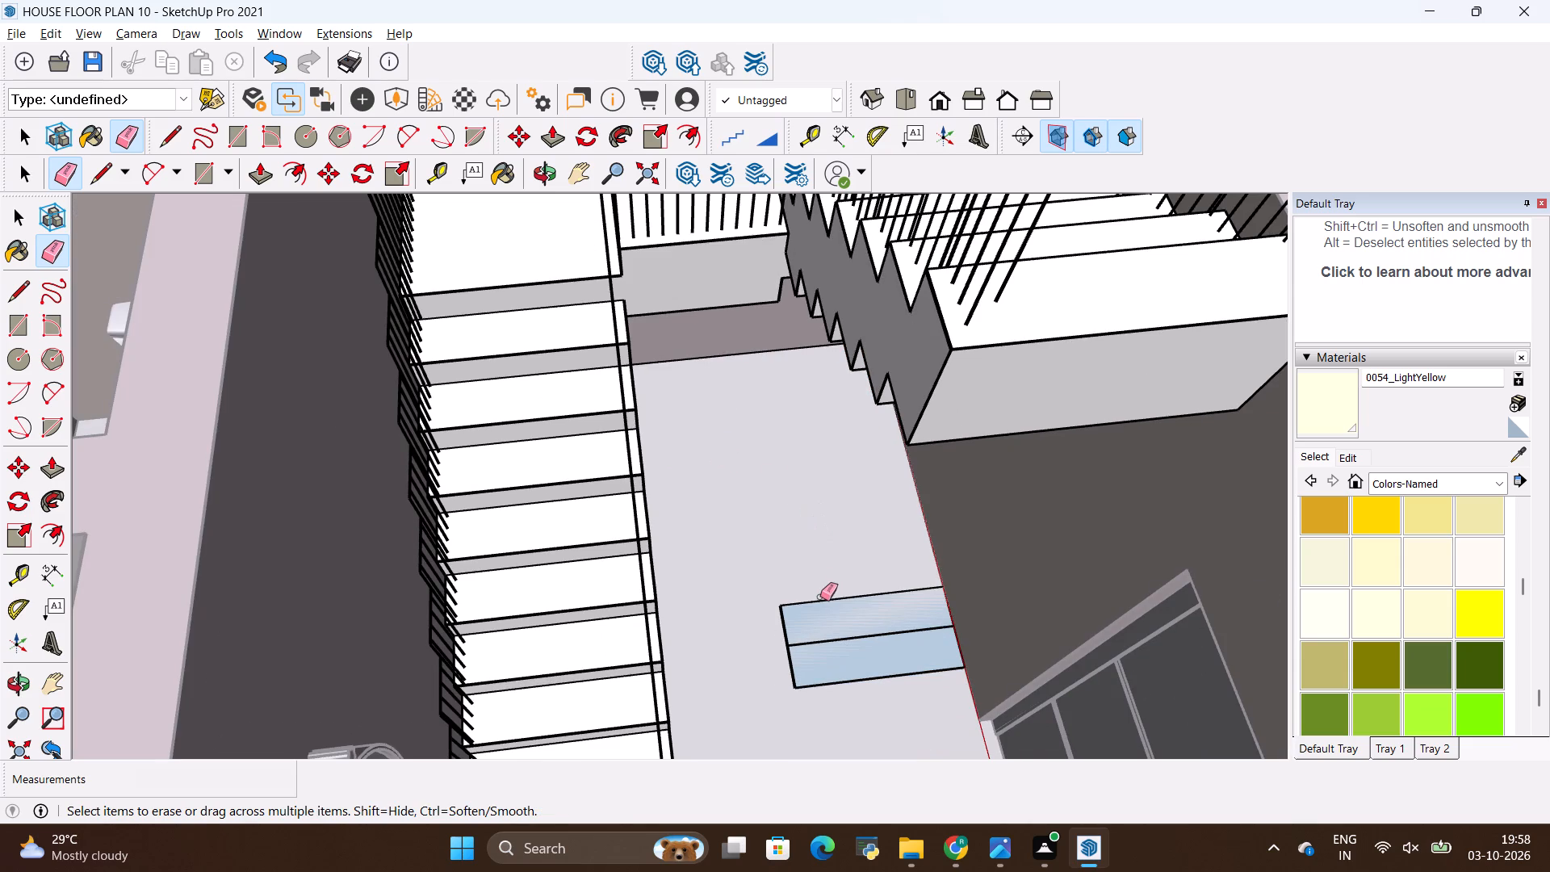
drag(820, 597, 833, 627)
drag(811, 608, 767, 628)
drag(777, 624, 790, 652)
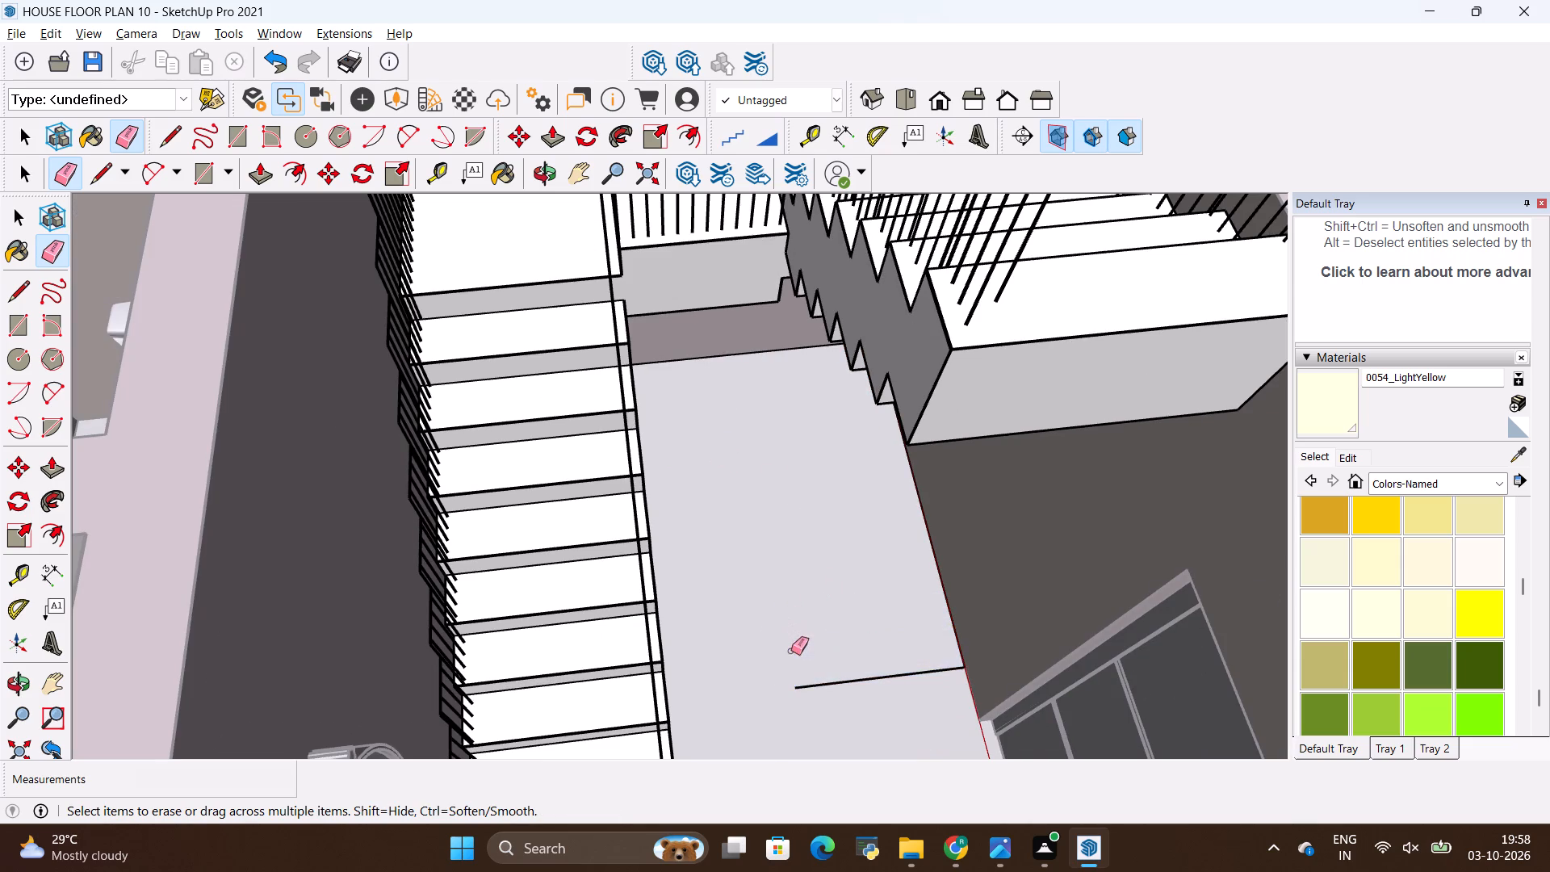
drag(792, 655, 806, 688)
Erase the blue landing strip and tread outlines left on the floor along the side of the long stair flight.
middle_drag(840, 608, 646, 520)
scroll(646, 518, down, 1)
scroll(652, 497, up, 8)
drag(628, 399, 699, 530)
drag(640, 384, 677, 472)
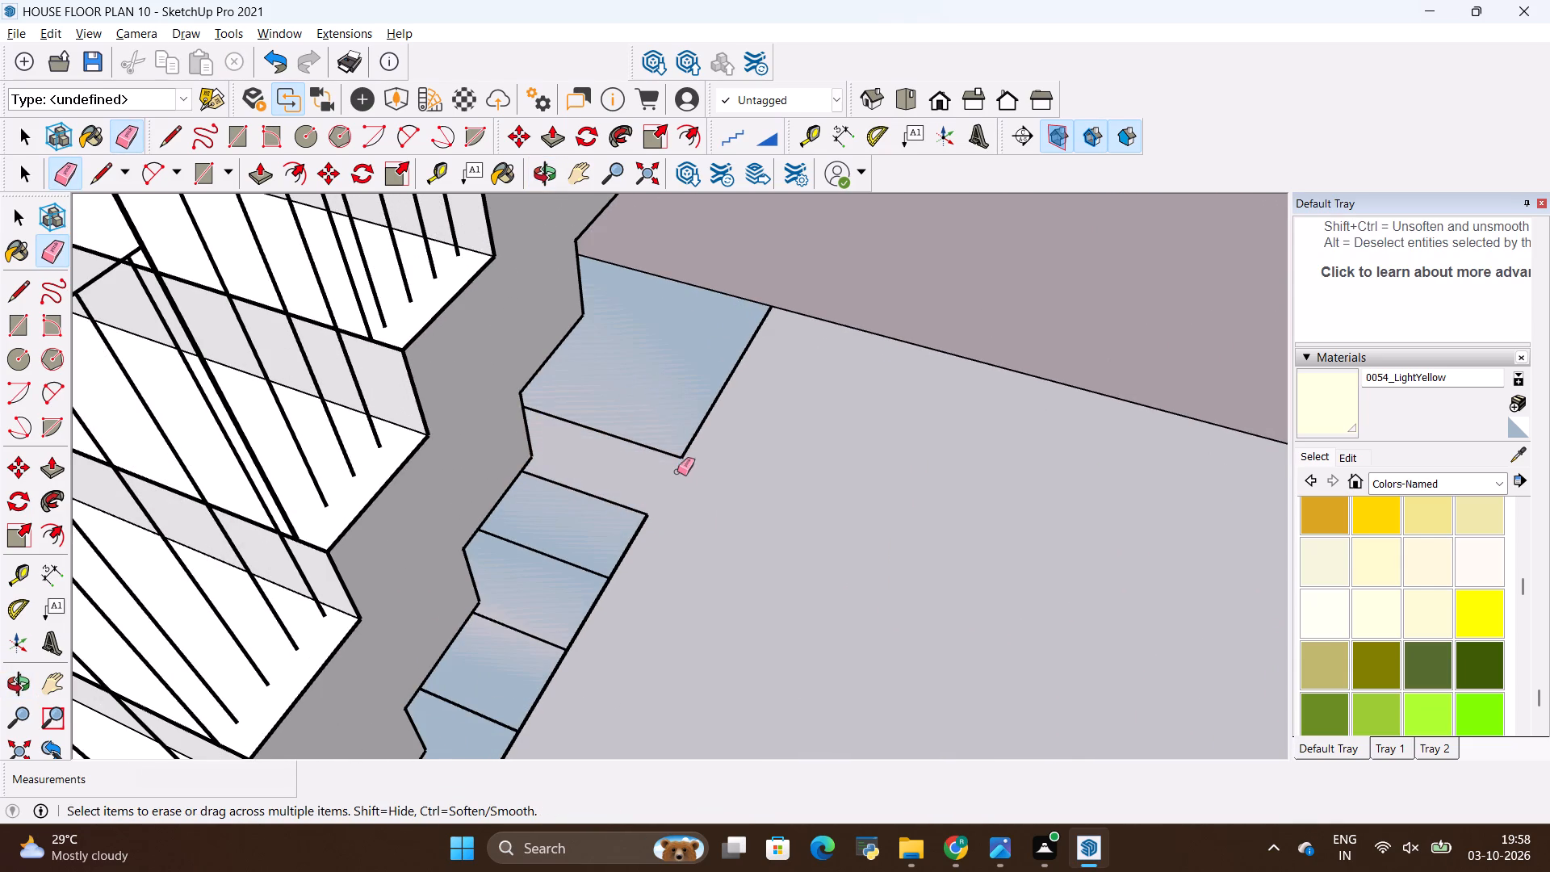
drag(677, 472, 683, 480)
drag(661, 426, 692, 472)
drag(649, 473, 571, 669)
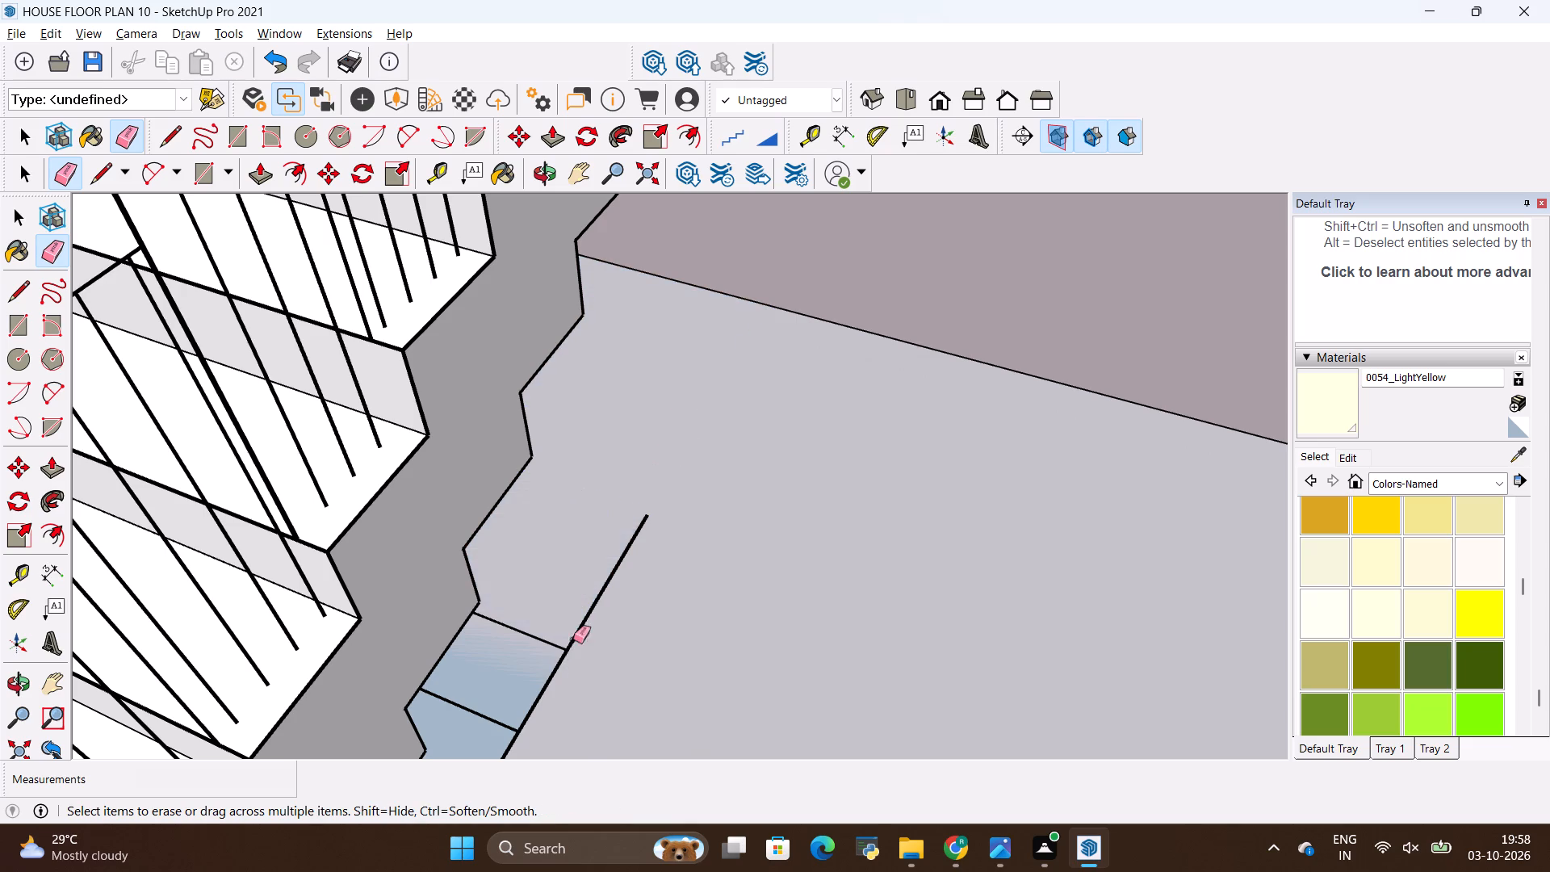
drag(617, 526, 644, 581)
drag(554, 578, 541, 649)
drag(538, 644, 551, 678)
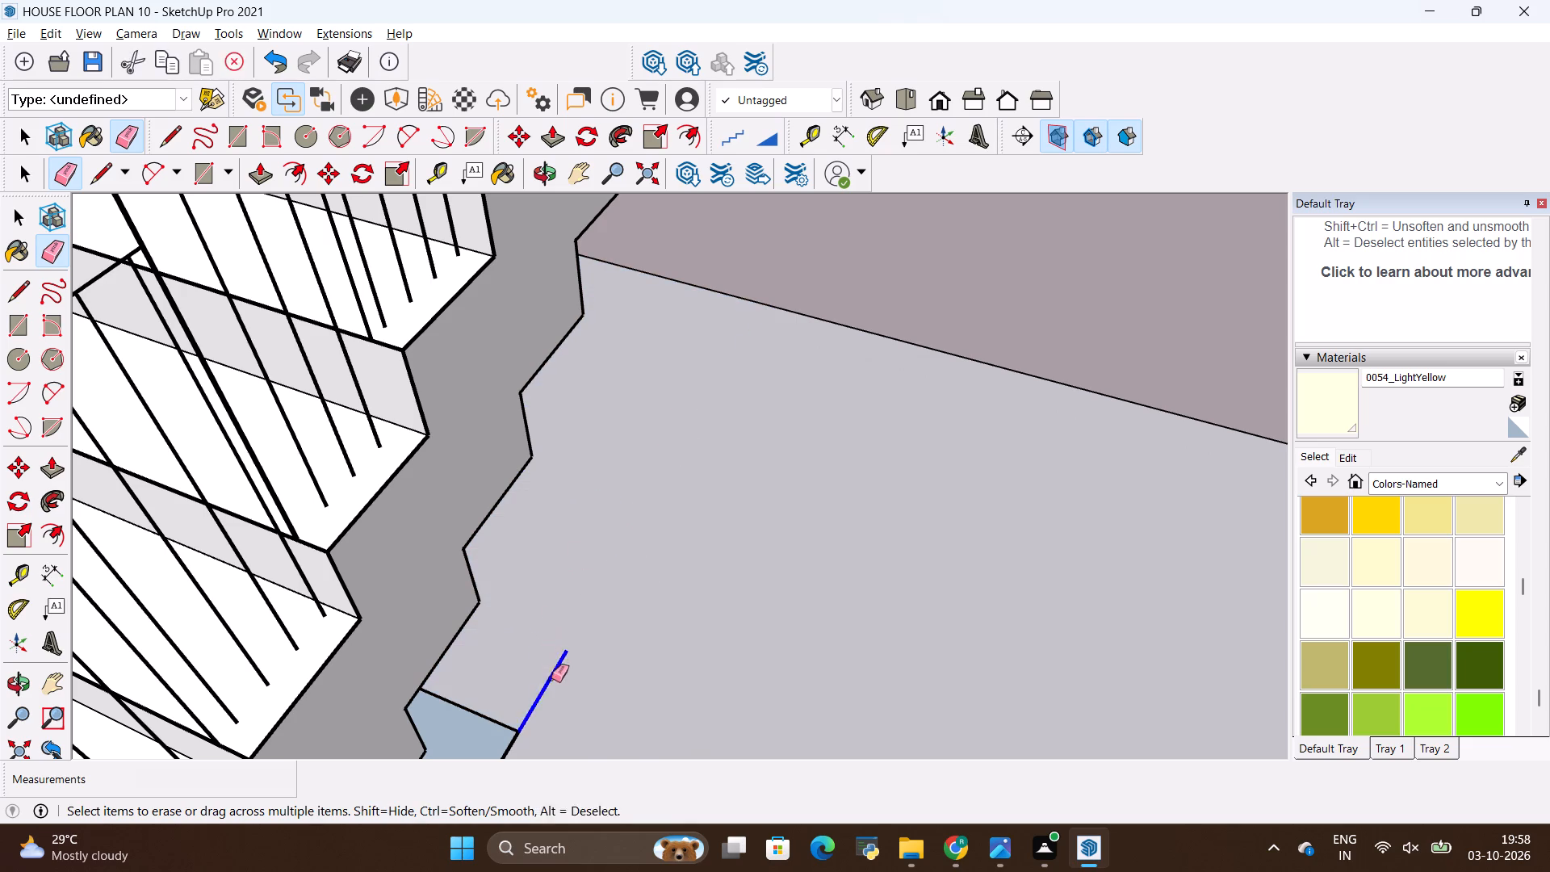
drag(551, 678, 551, 680)
drag(517, 657, 455, 736)
Erase the last footprint outline pieces on the floor near the foot of the long stair flight.
scroll(601, 570, down, 4)
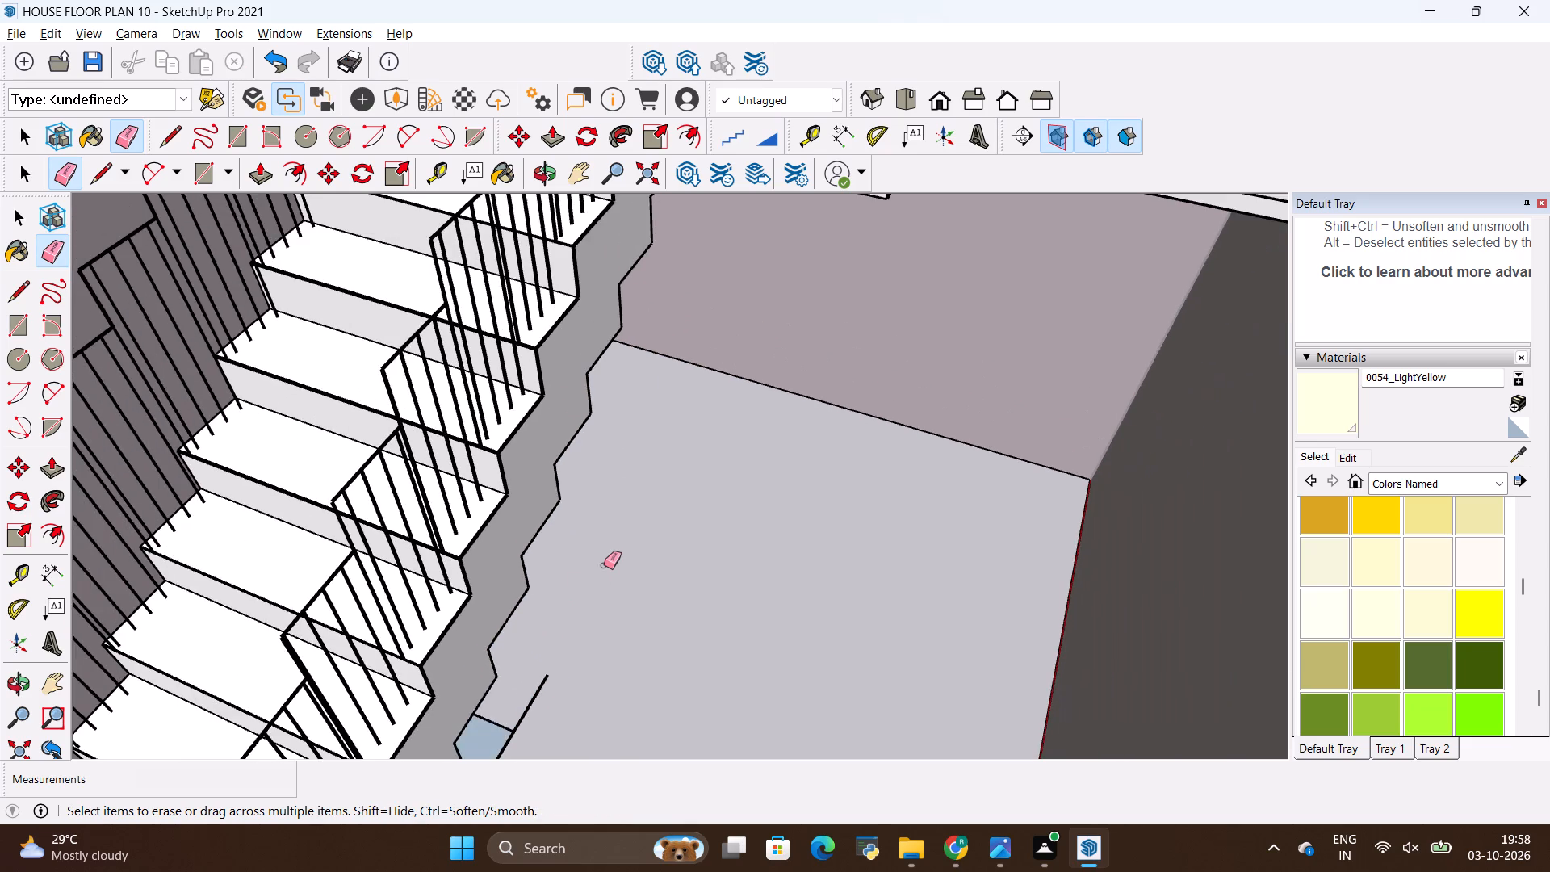
scroll(610, 557, down, 3)
drag(573, 597, 532, 685)
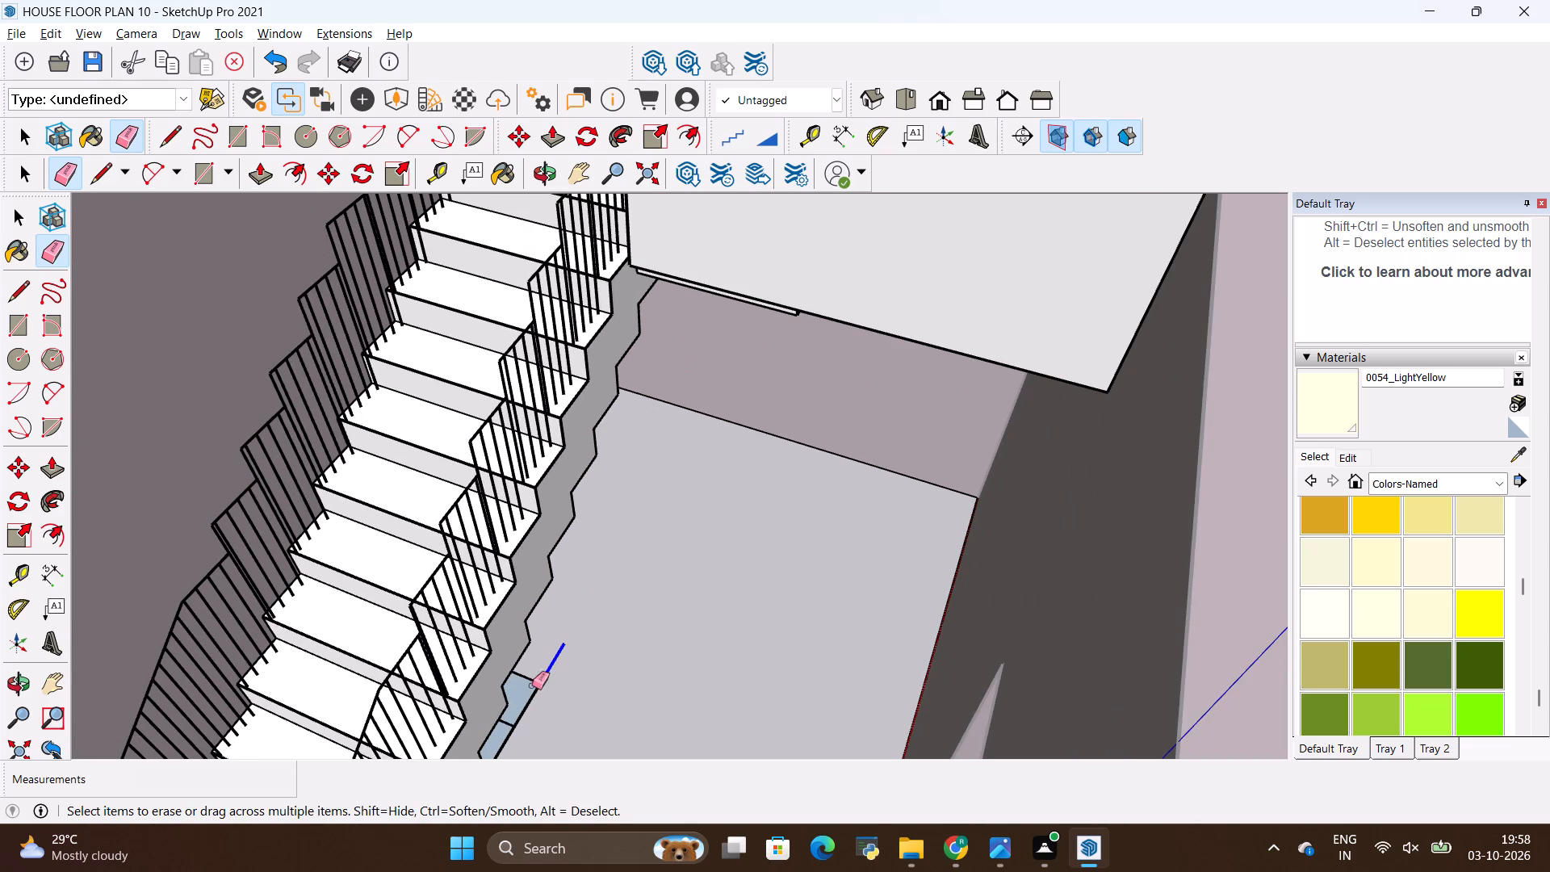
drag(532, 685, 515, 732)
scroll(626, 598, down, 4)
scroll(573, 690, up, 3)
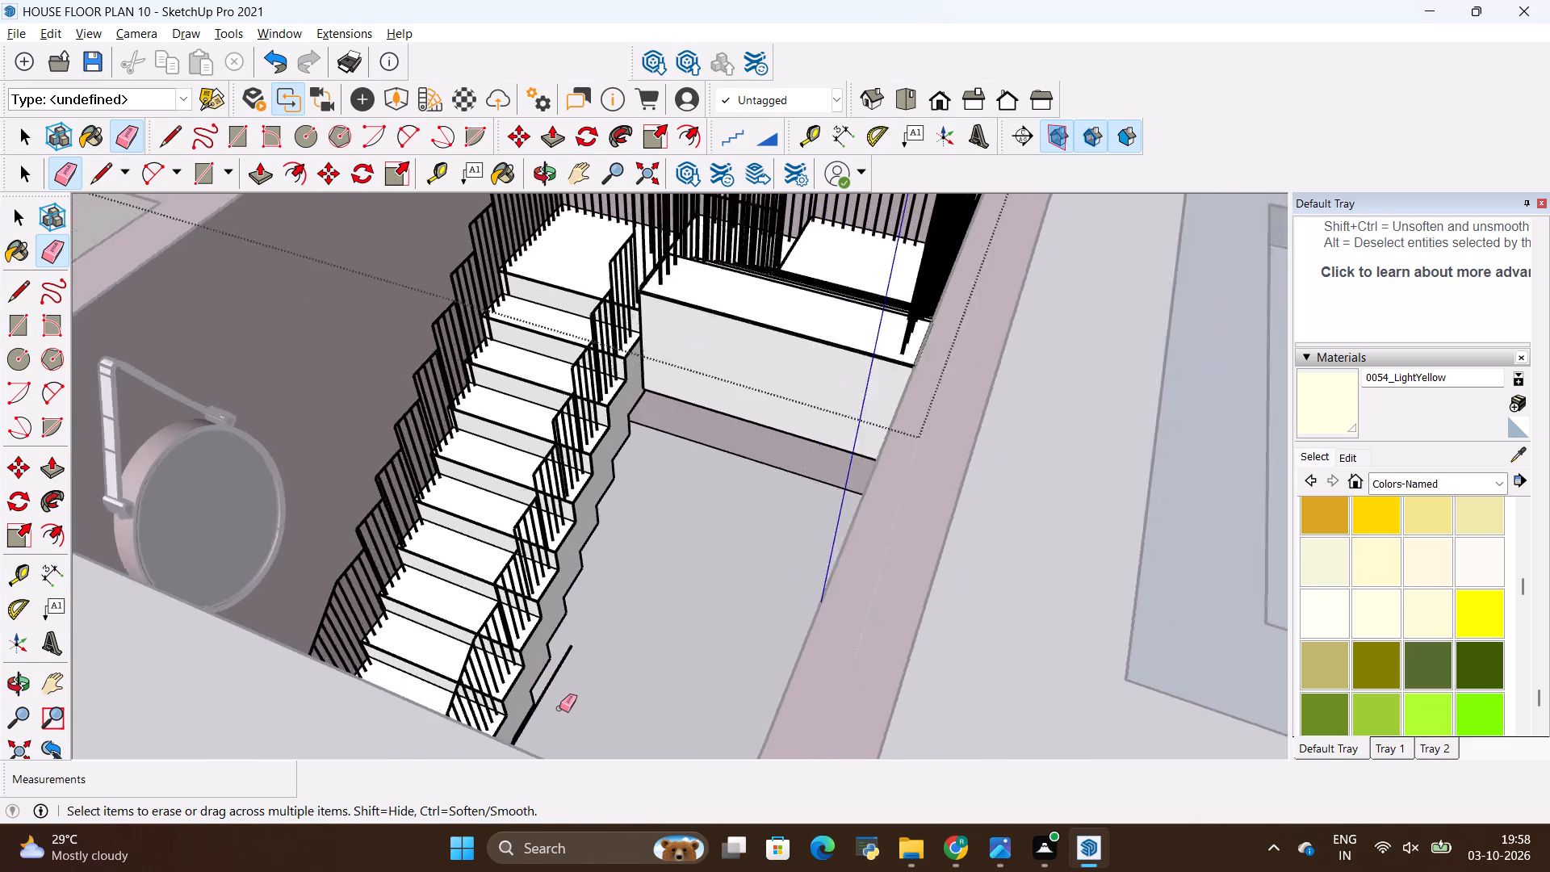
scroll(559, 708, up, 7)
scroll(568, 611, up, 4)
click(576, 564)
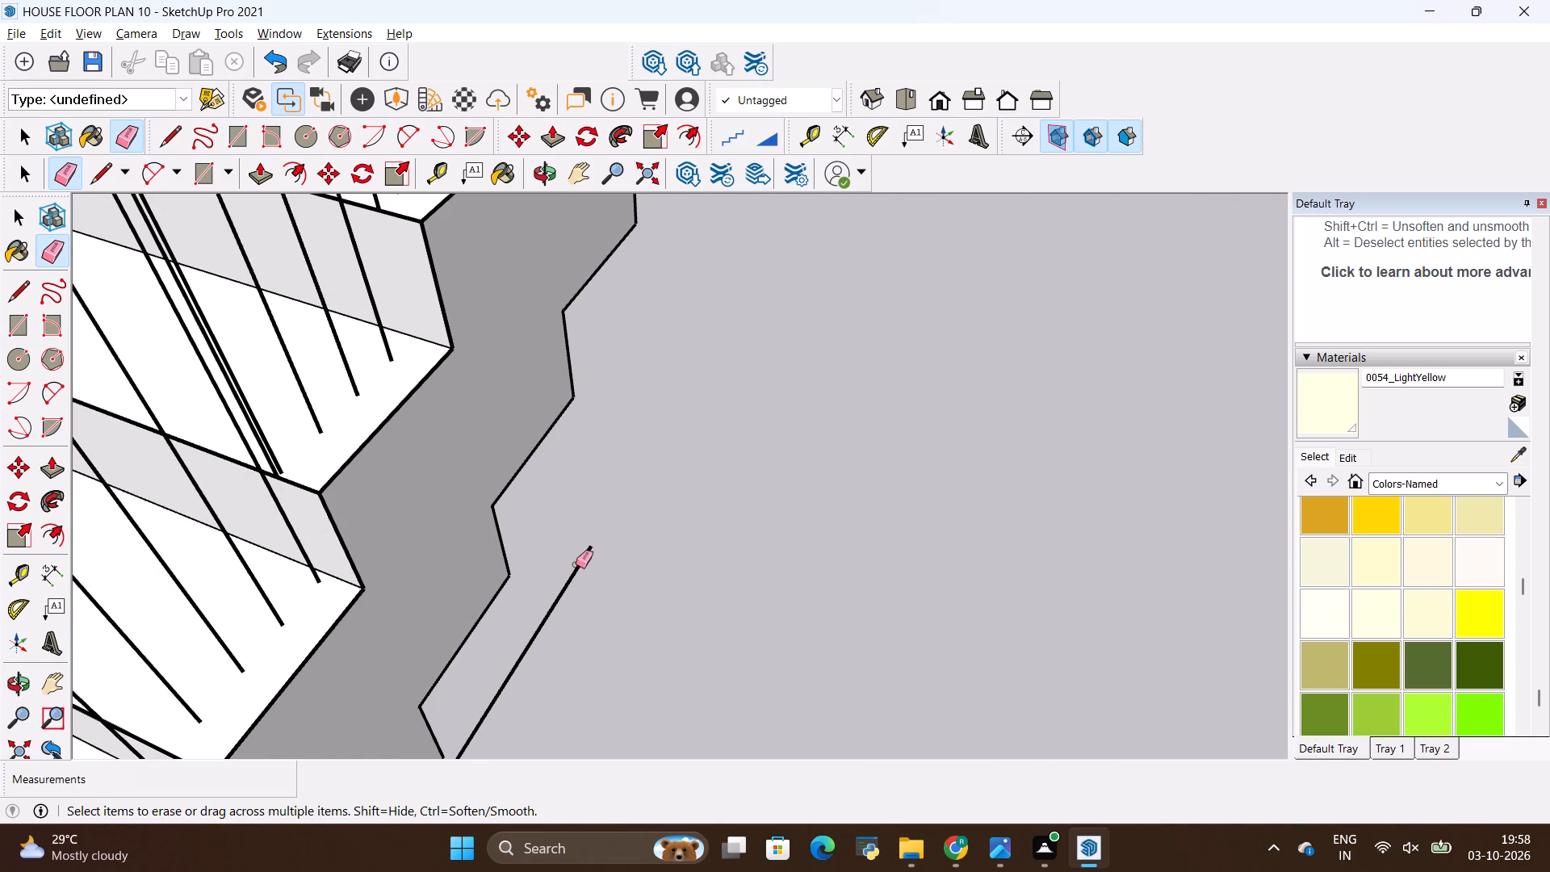
drag(573, 544, 582, 564)
Close the staircase group and examine the whole house from above.
scroll(609, 548, down, 17)
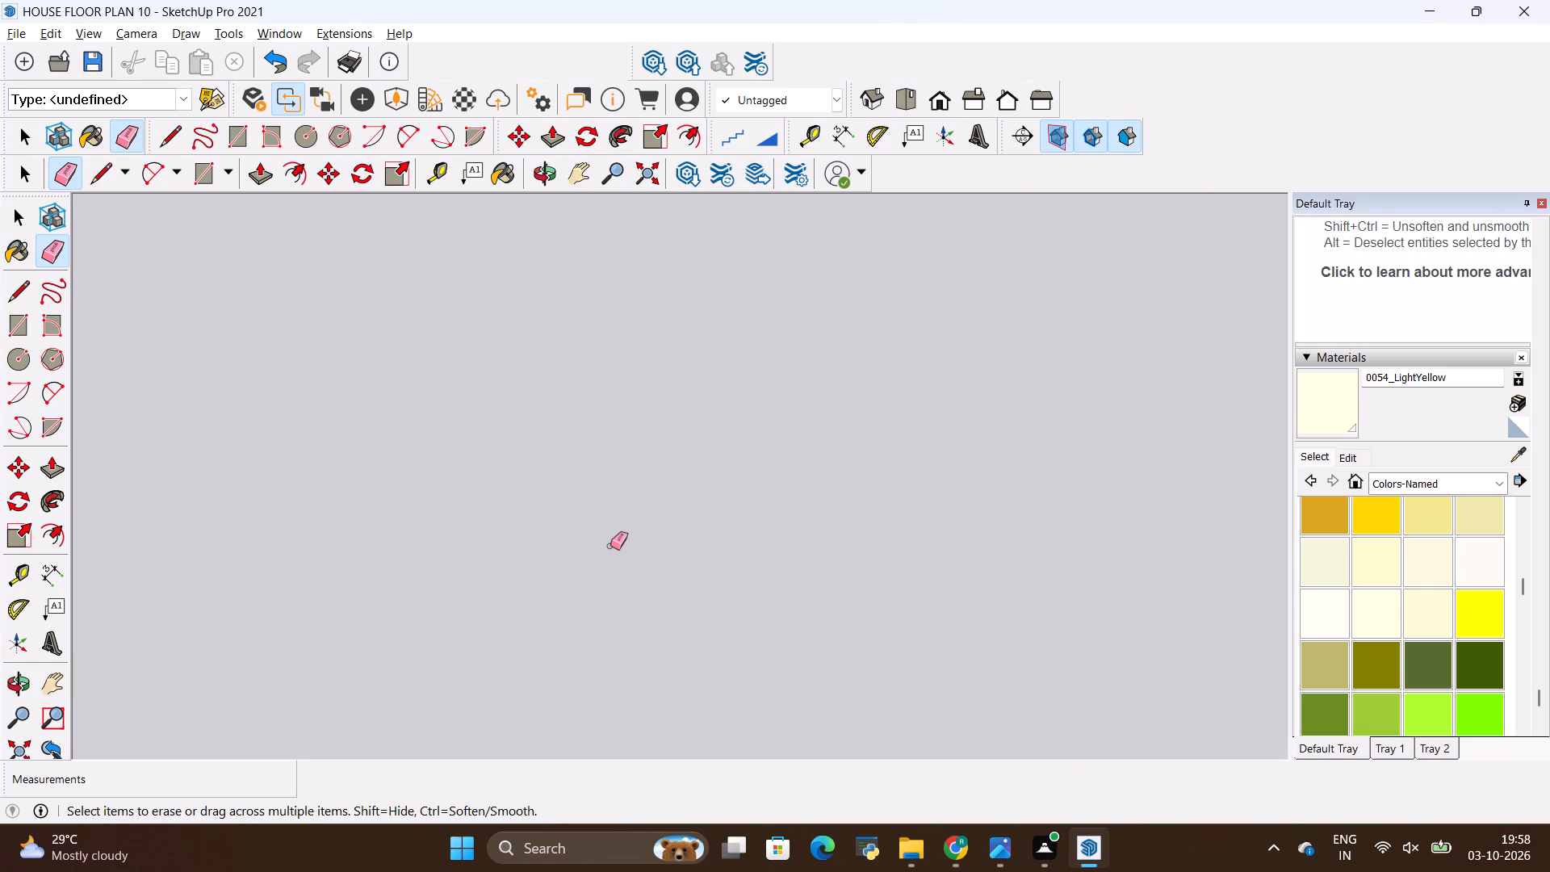
scroll(610, 546, down, 20)
scroll(610, 546, down, 18)
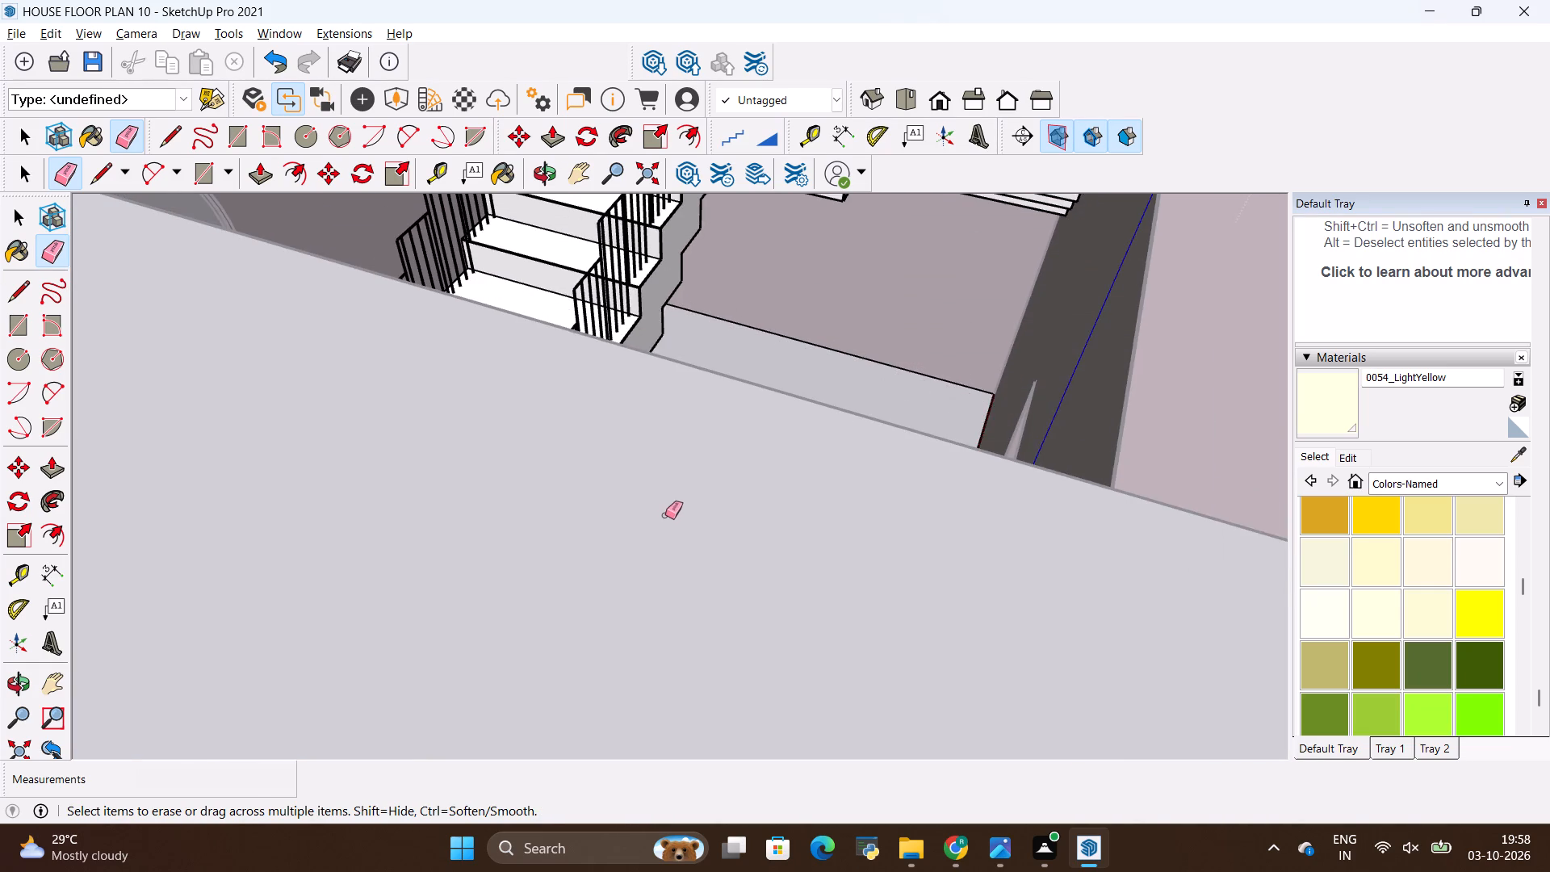
scroll(665, 515, down, 20)
scroll(665, 515, down, 20)
scroll(665, 515, down, 1)
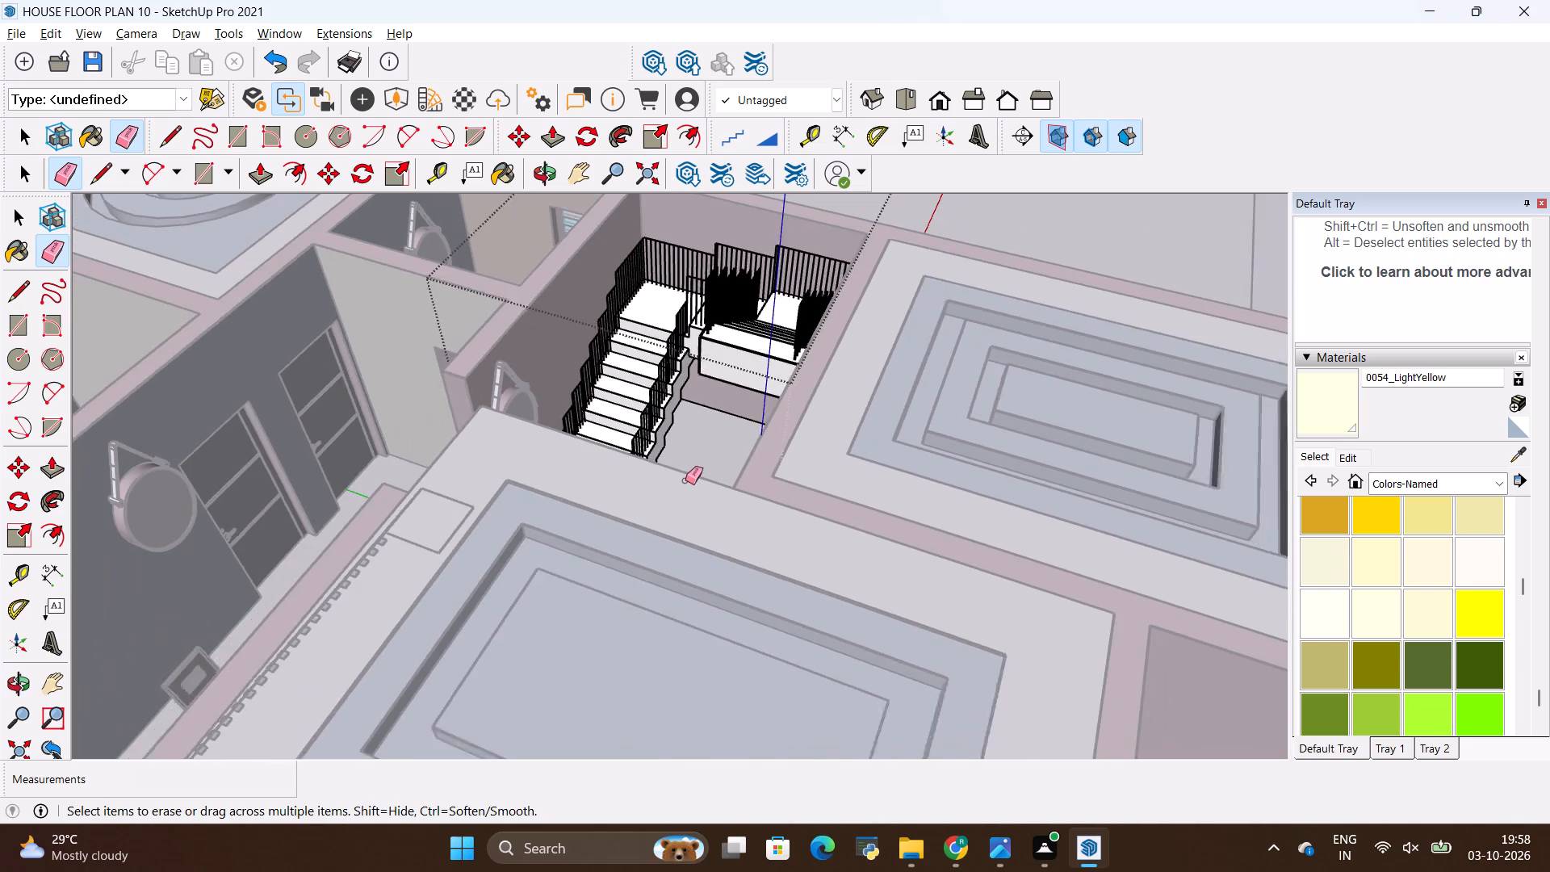
scroll(685, 480, down, 20)
scroll(685, 480, down, 4)
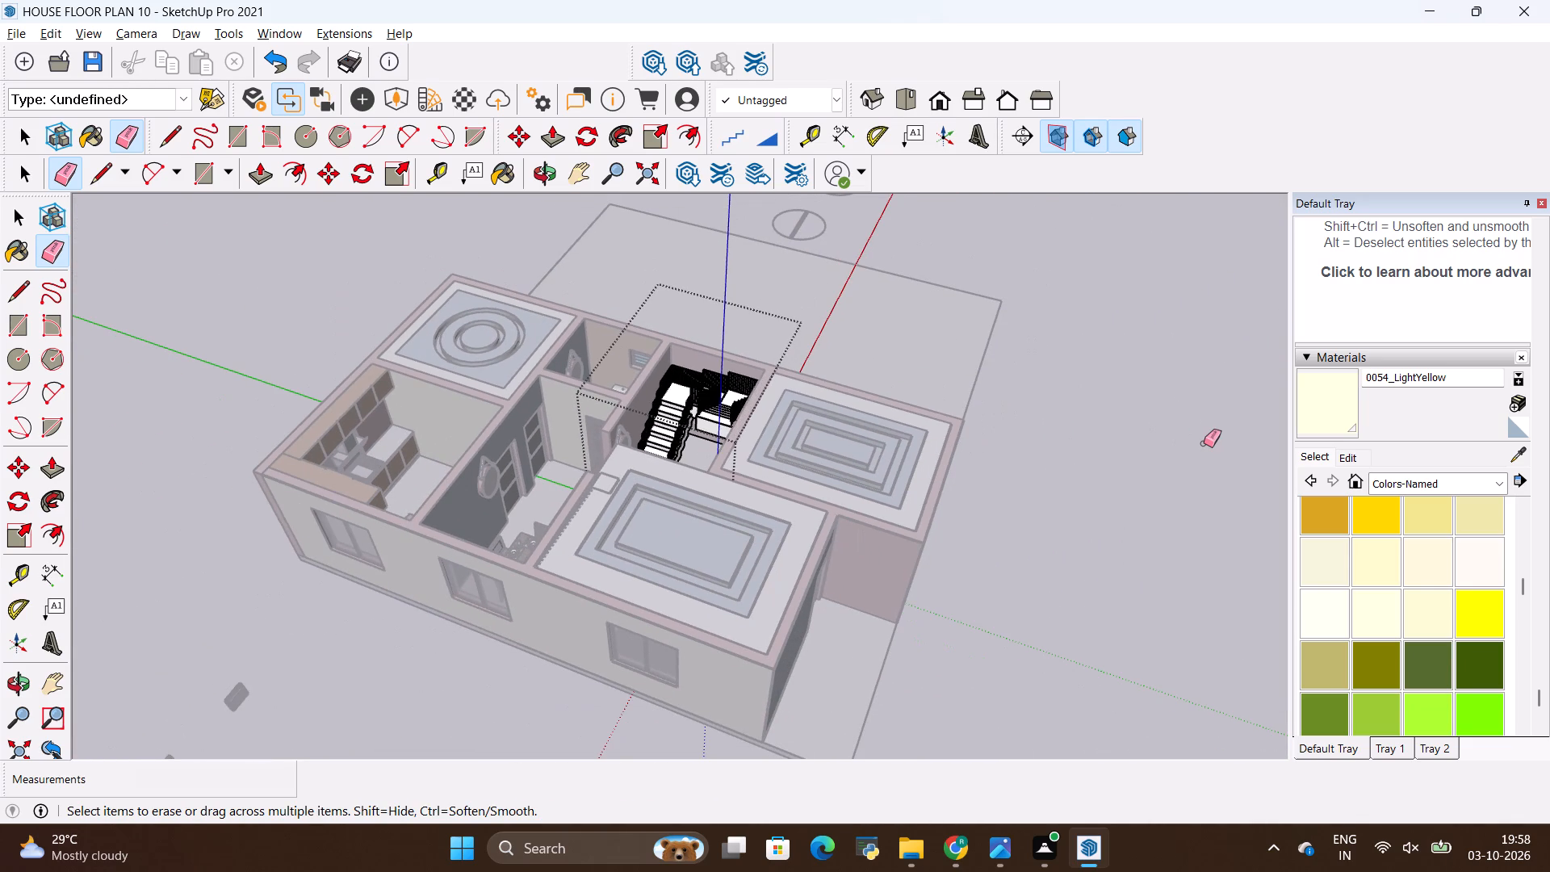
key(space)
click(1204, 443)
middle_drag(540, 404, 959, 520)
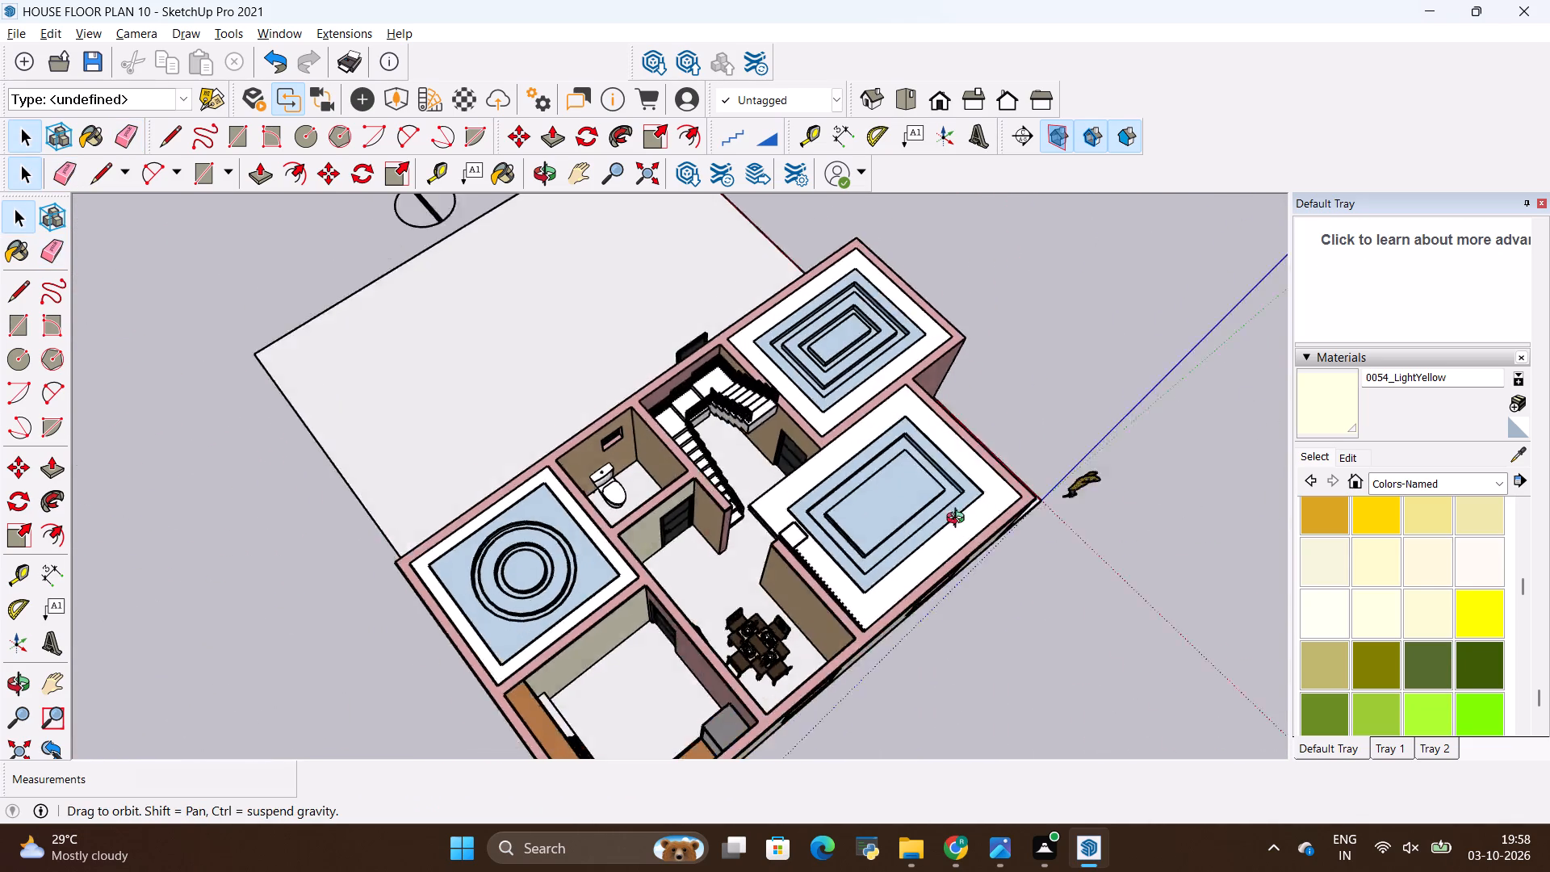
middle_drag(959, 520, 970, 511)
scroll(949, 500, down, 5)
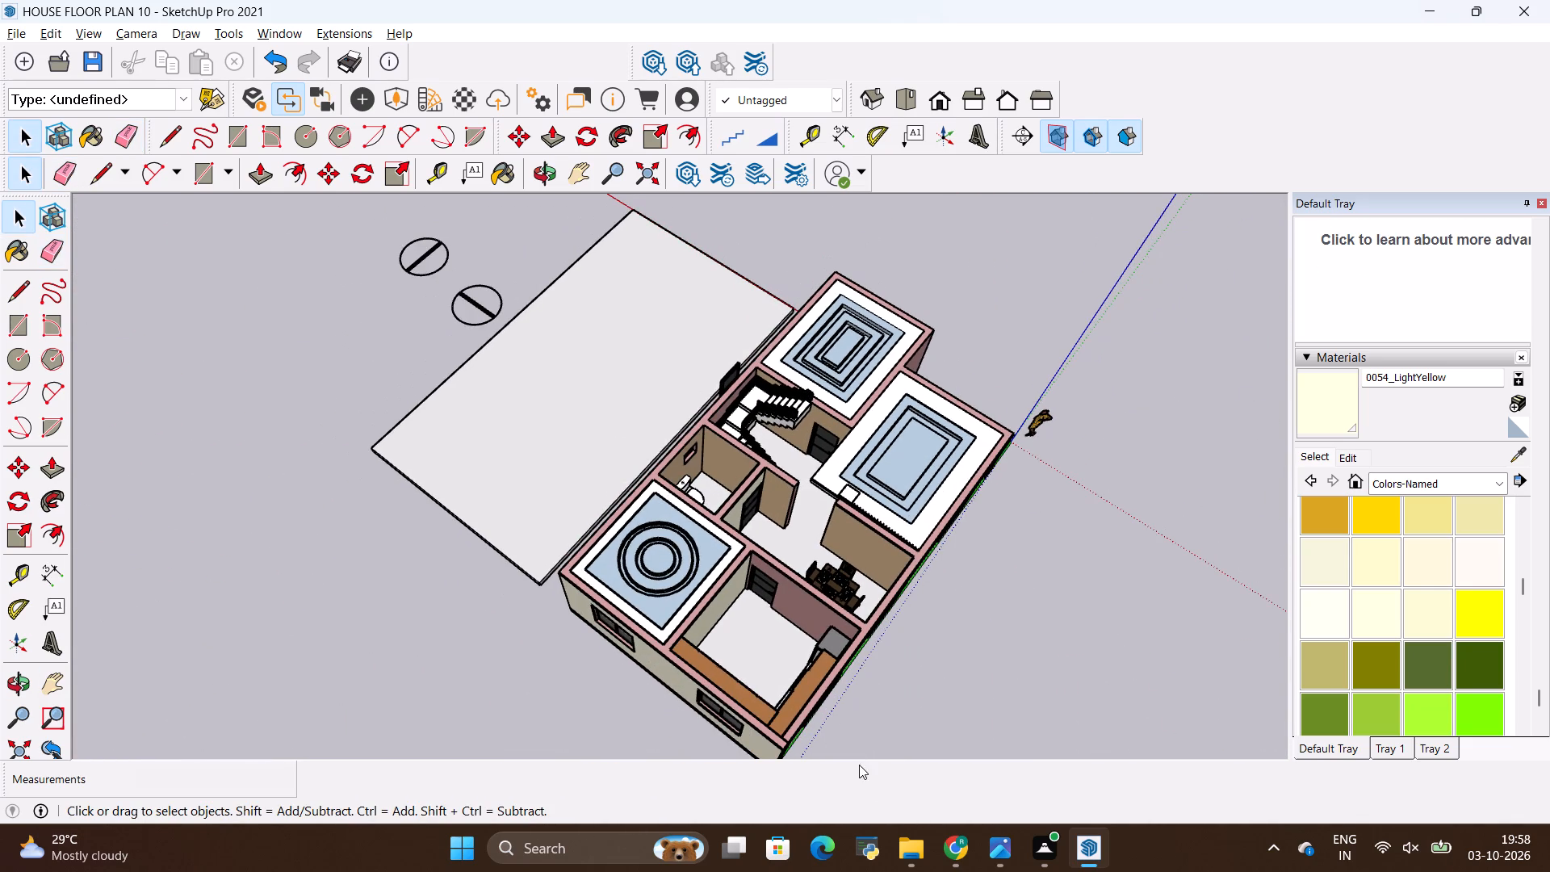